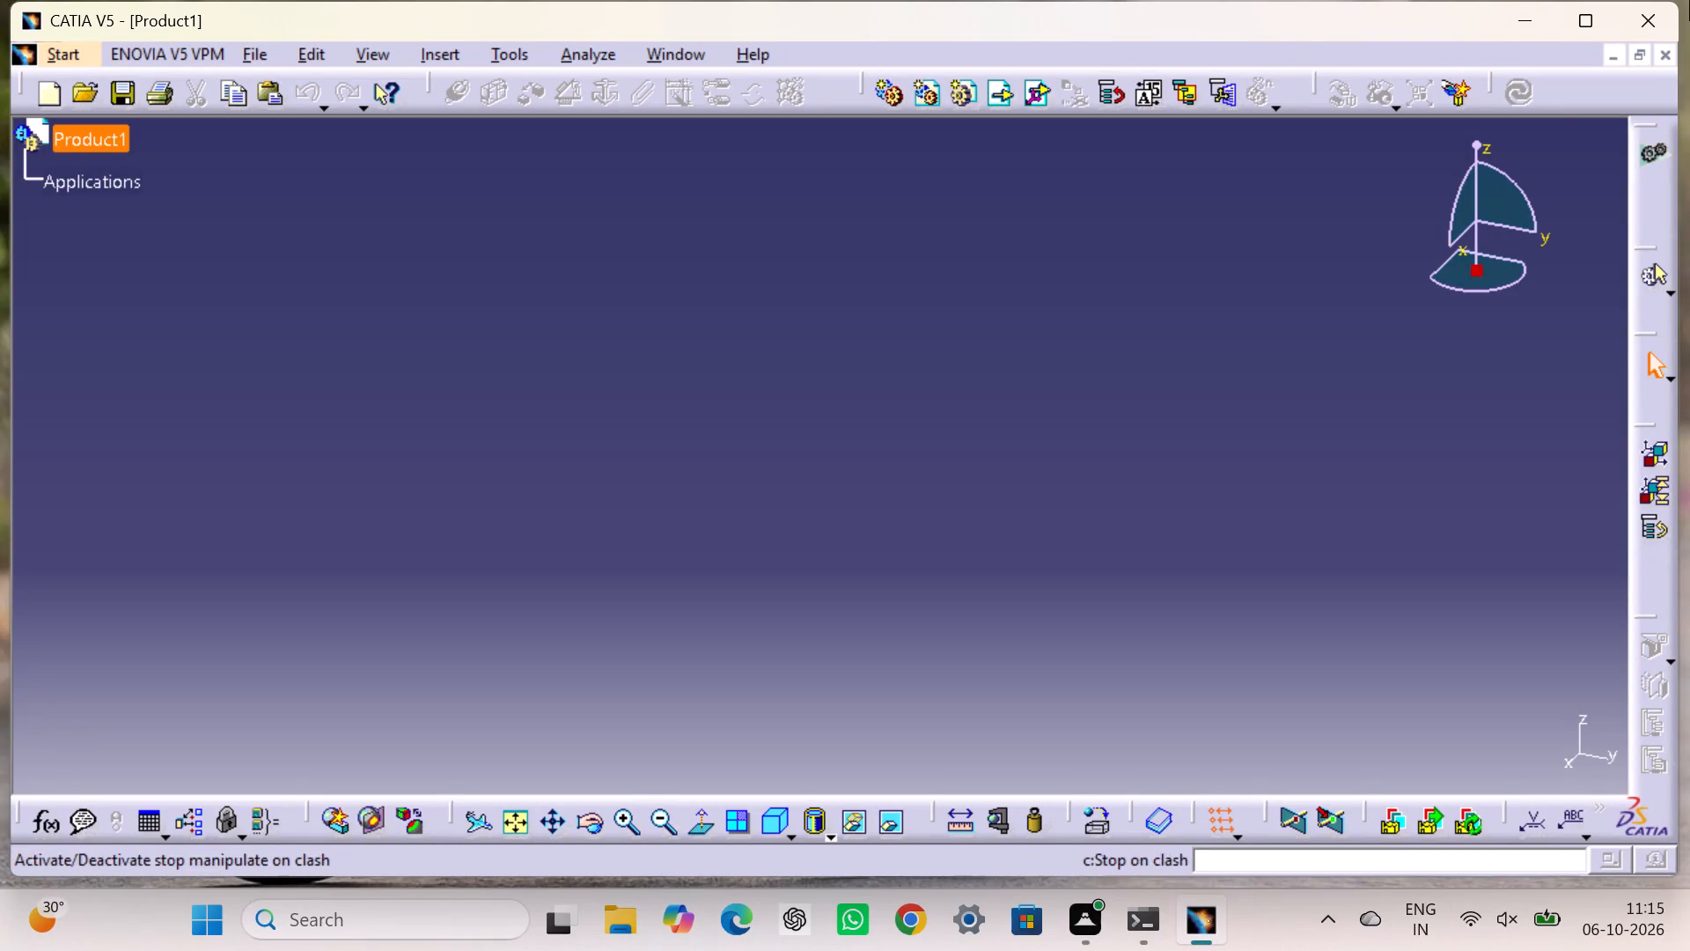
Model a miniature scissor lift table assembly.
Maximize the application window and close the empty Product1 document.
{"action": "left_click", "coordinate": [1580, 7]}
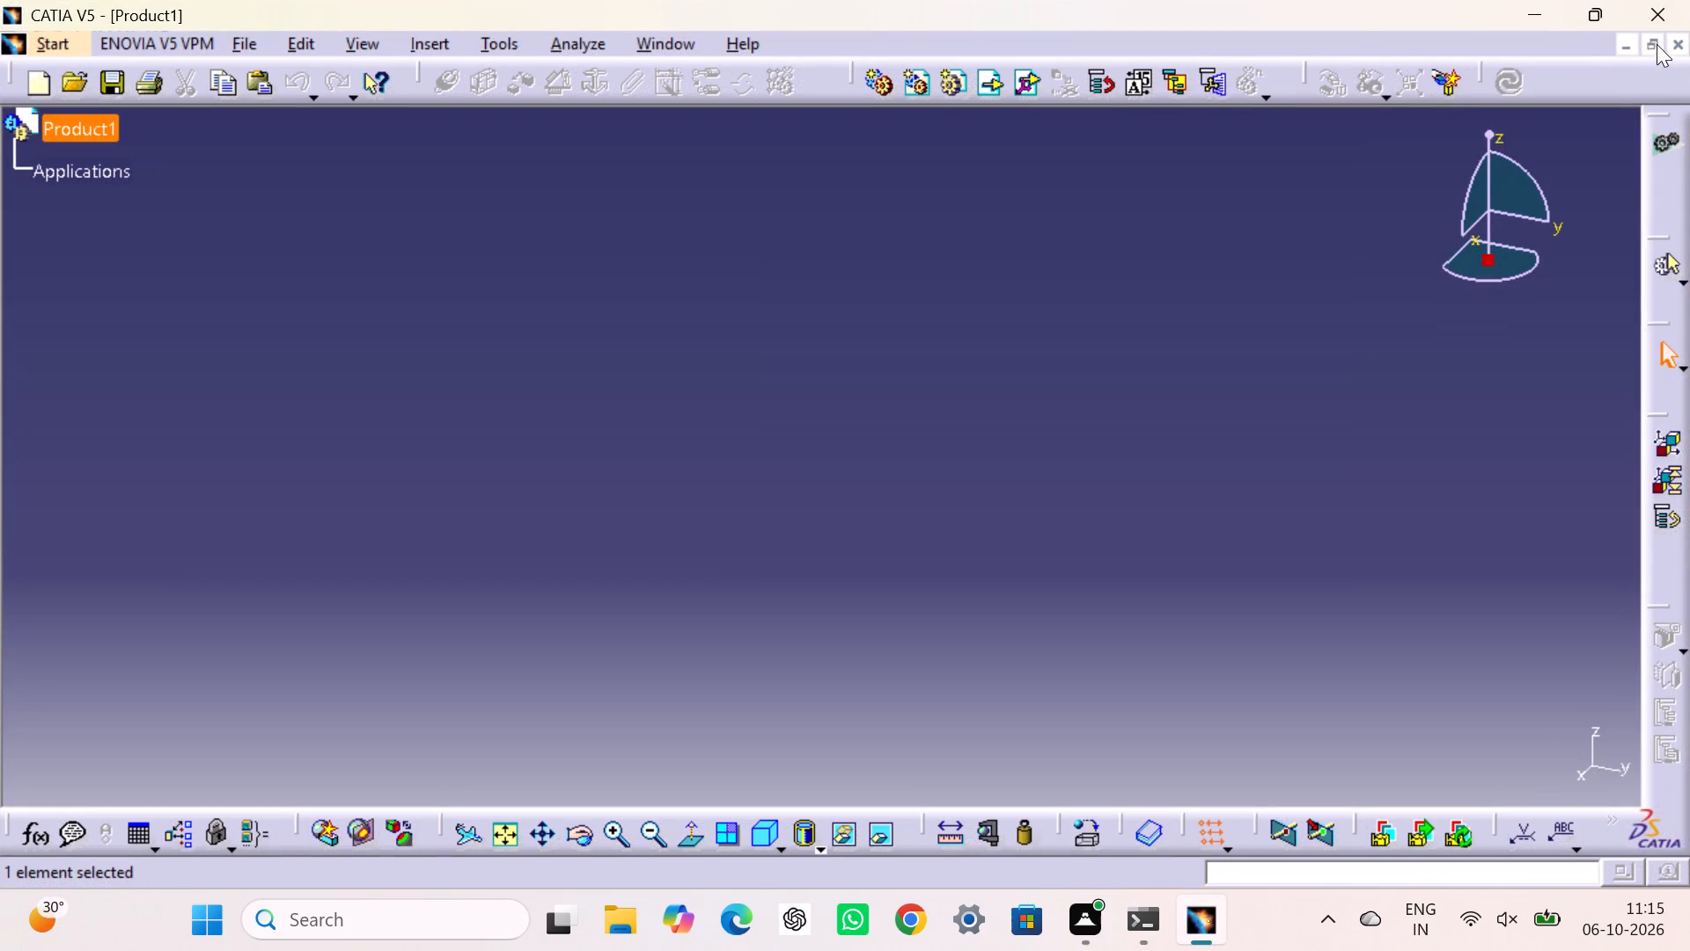
{"action": "left_click", "coordinate": [1676, 41]}
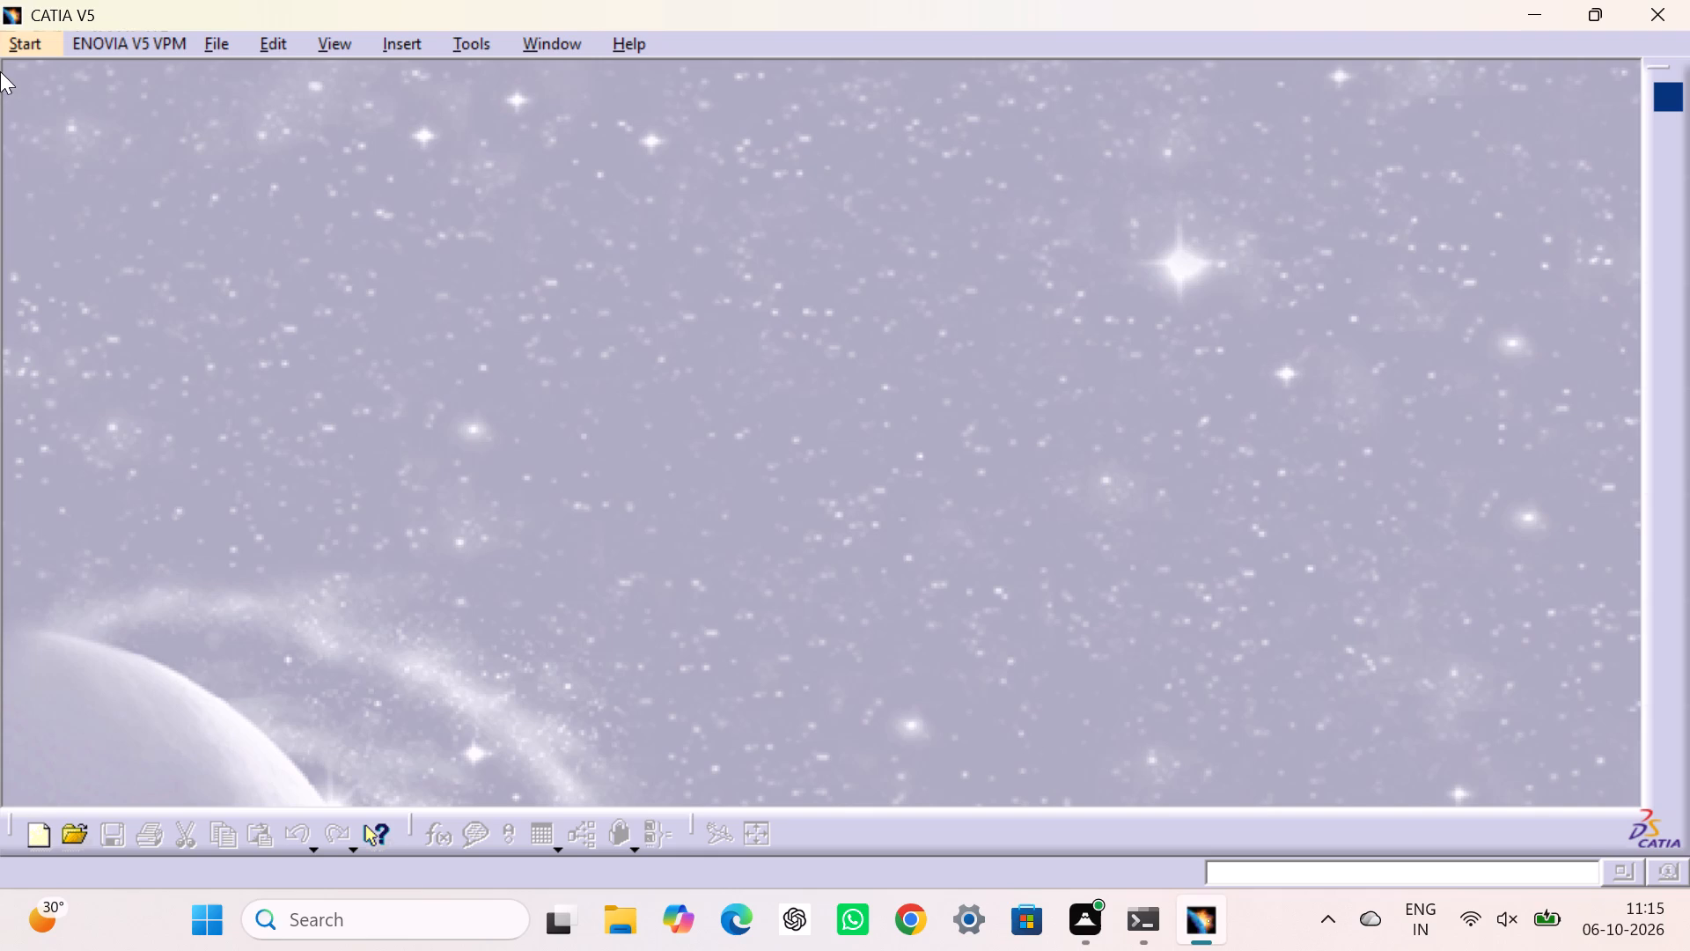
Create a new part named base, keeping hybrid design and the geometrical set enabled.
{"action": "left_click", "coordinate": [38, 35]}
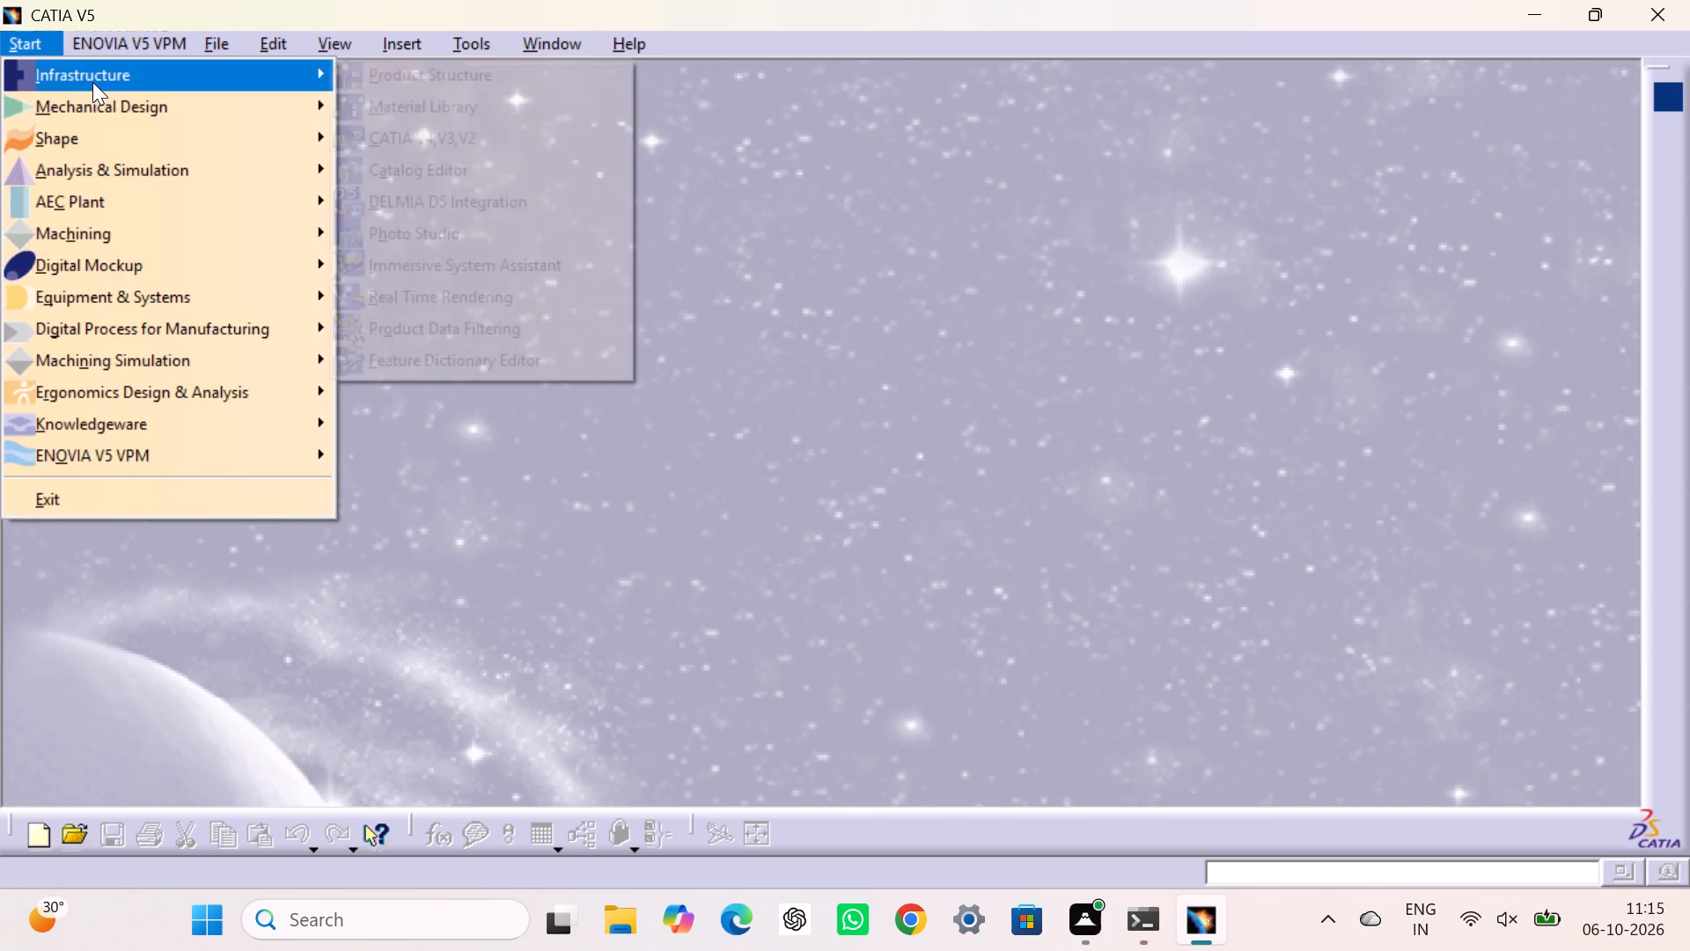
{"action": "left_click", "coordinate": [498, 119]}
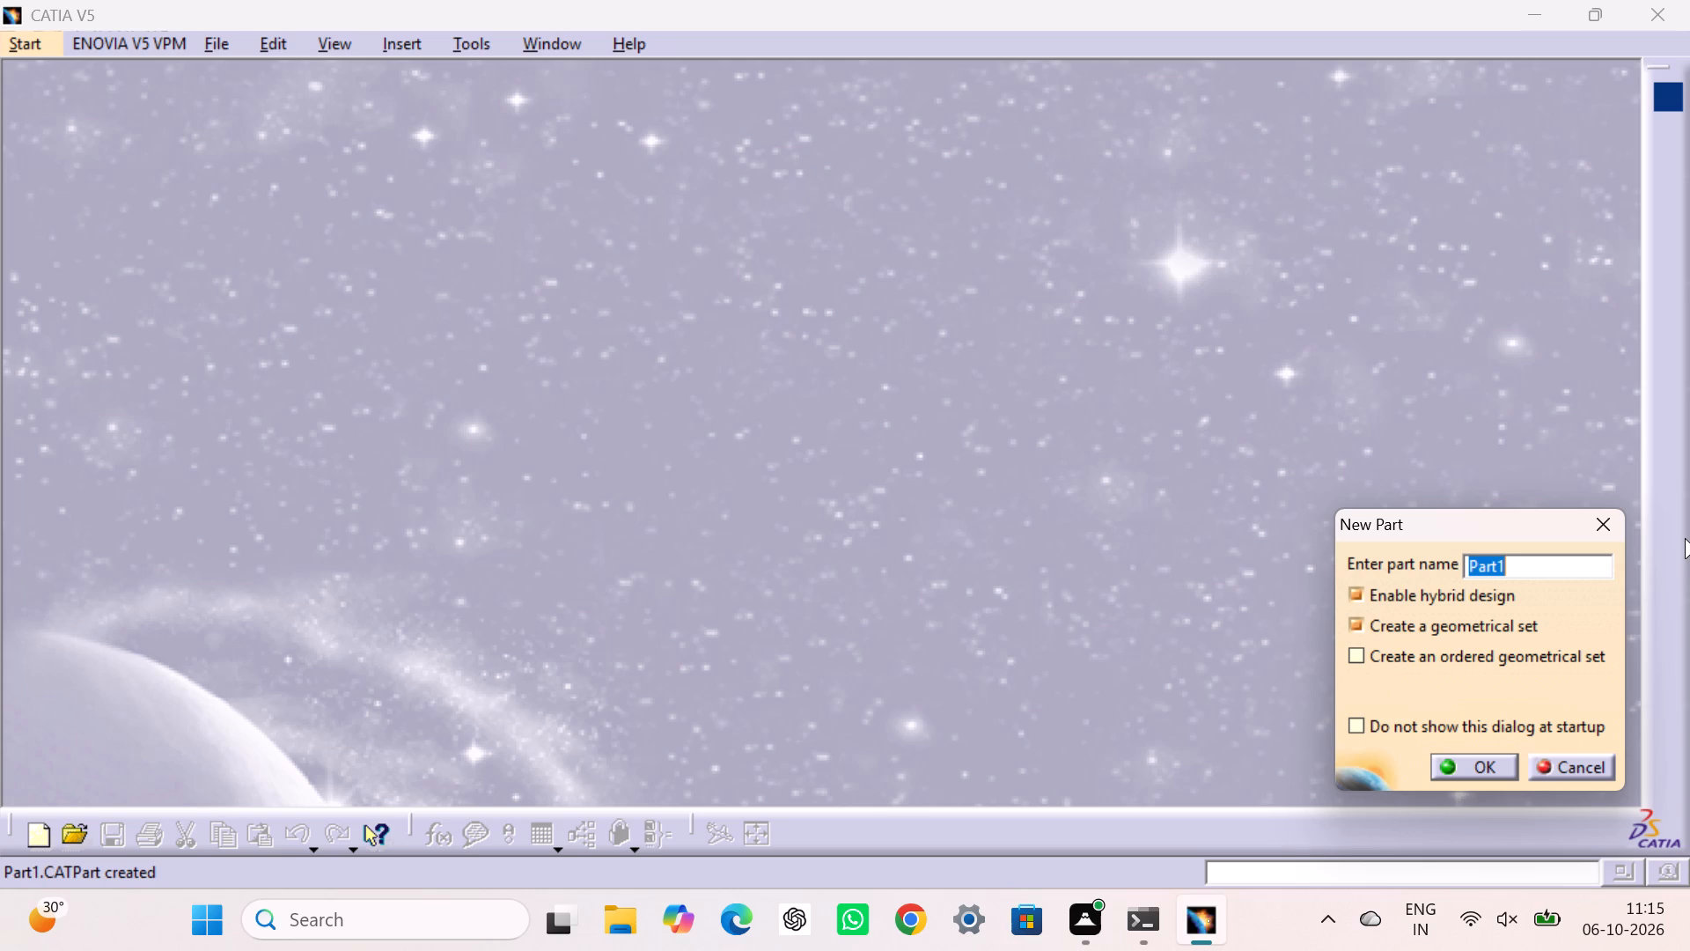
{"action": "type", "text": "base"}
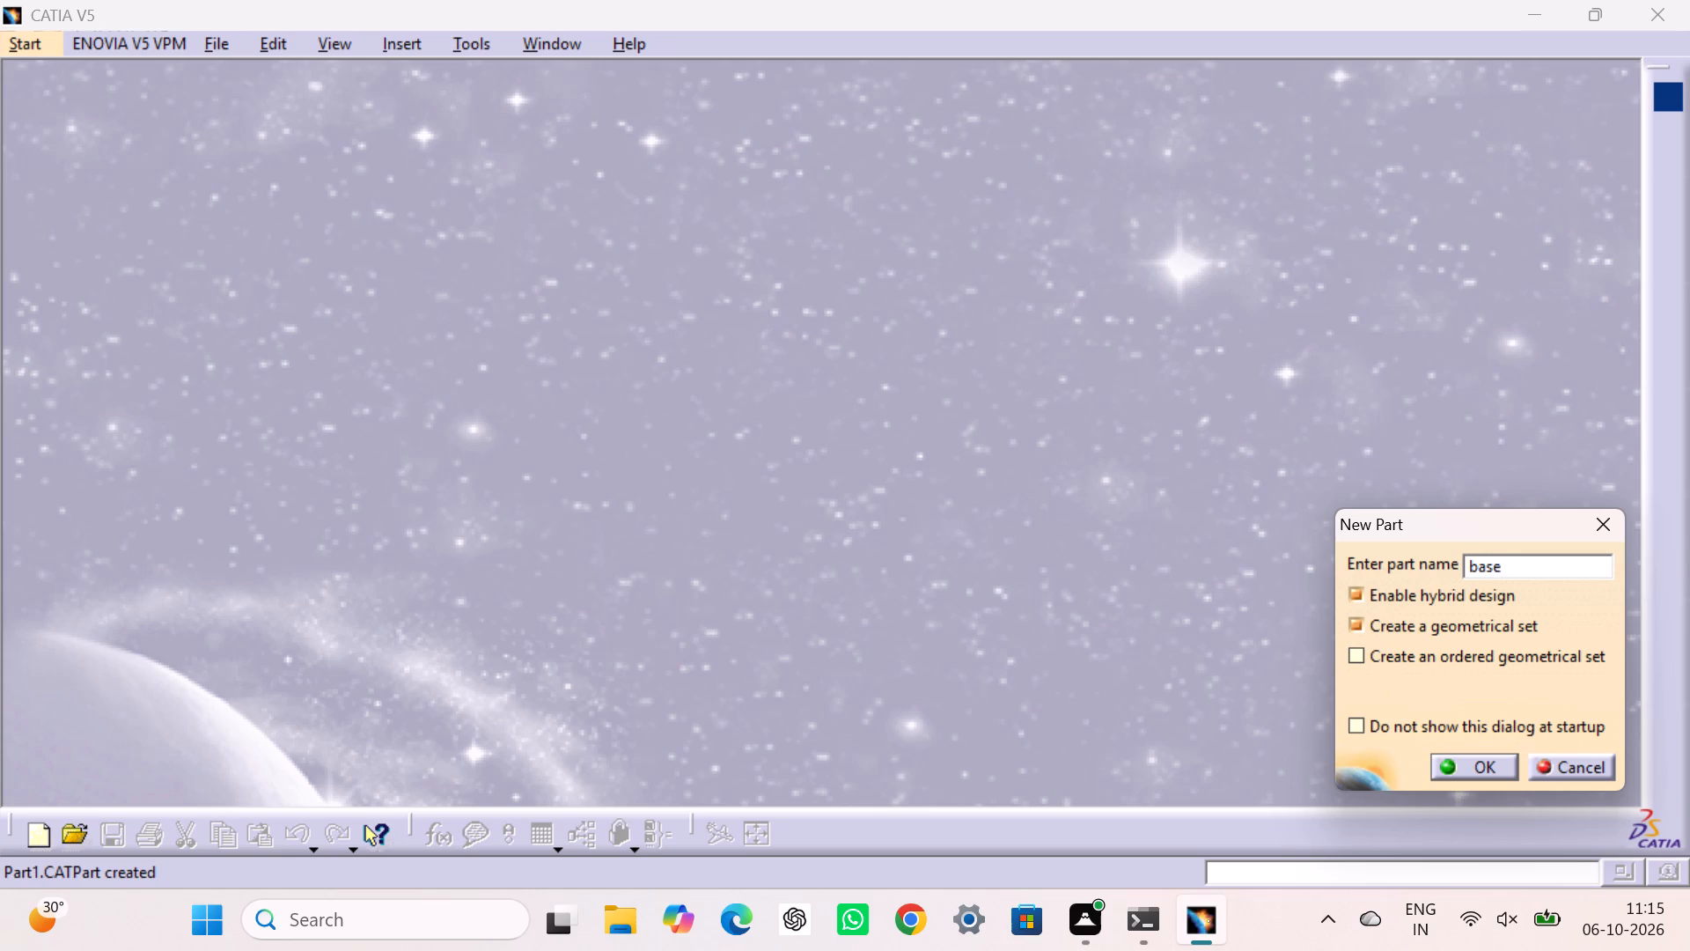
{"action": "left_click", "coordinate": [1461, 763]}
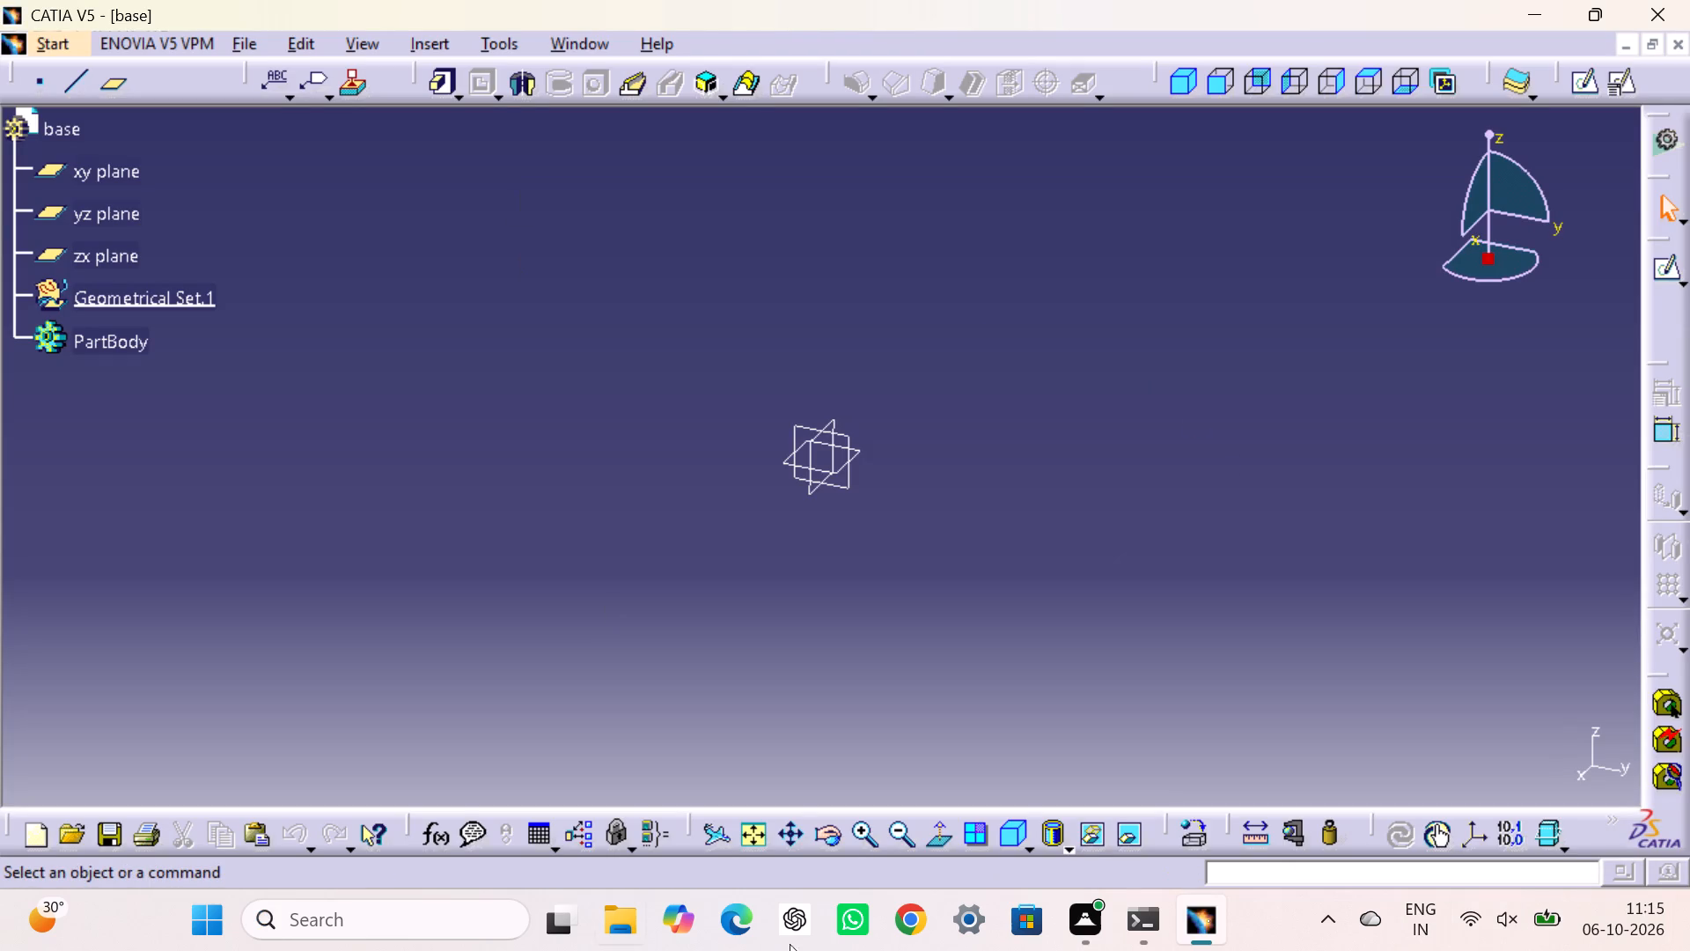
Sketch a centered rectangle about 199 mm wide and 39 mm high at the origin on the yz plane.
{"action": "left_click", "coordinate": [796, 427]}
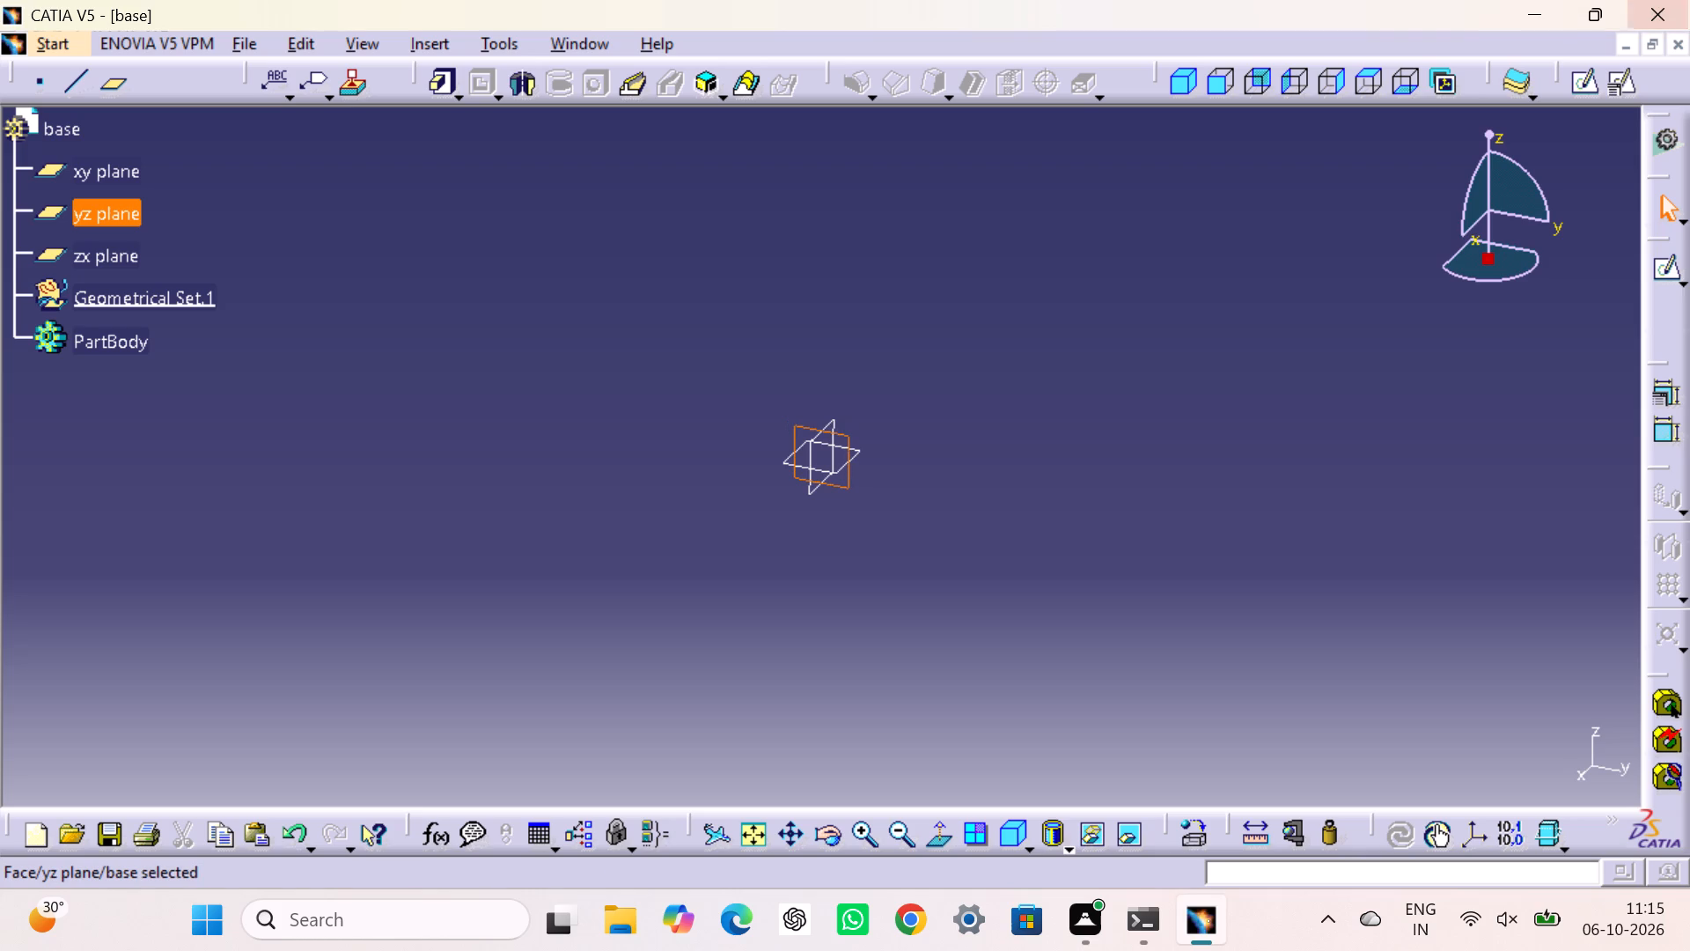
{"action": "left_click", "coordinate": [1578, 84]}
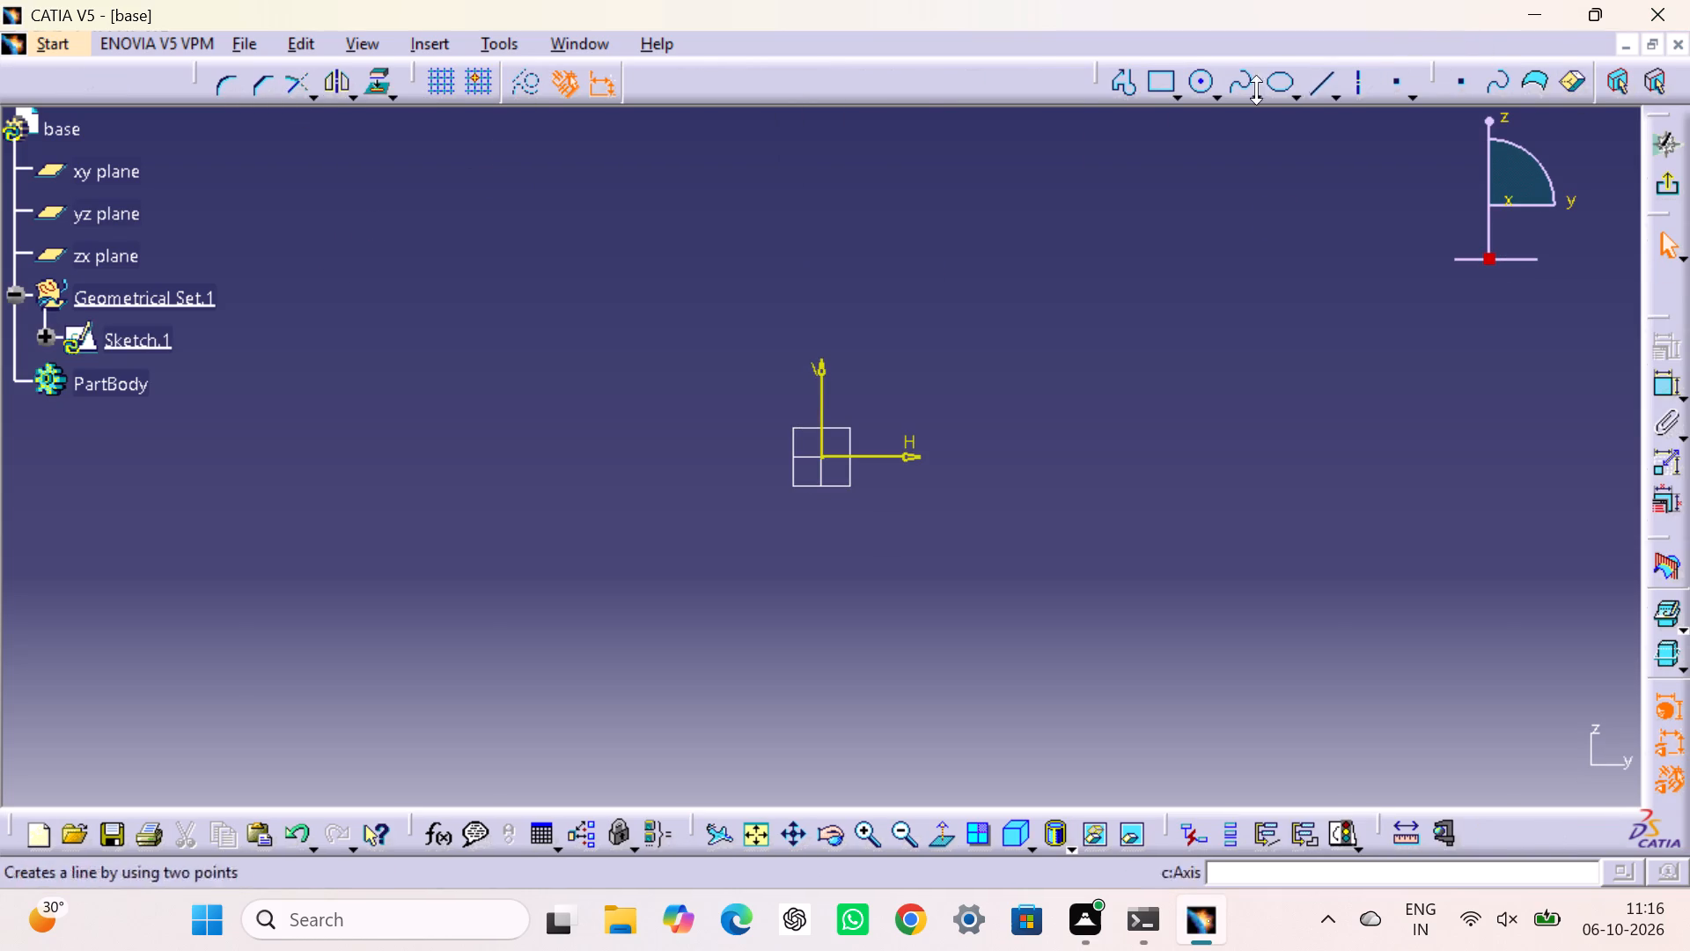
{"action": "left_click", "coordinate": [1174, 96]}
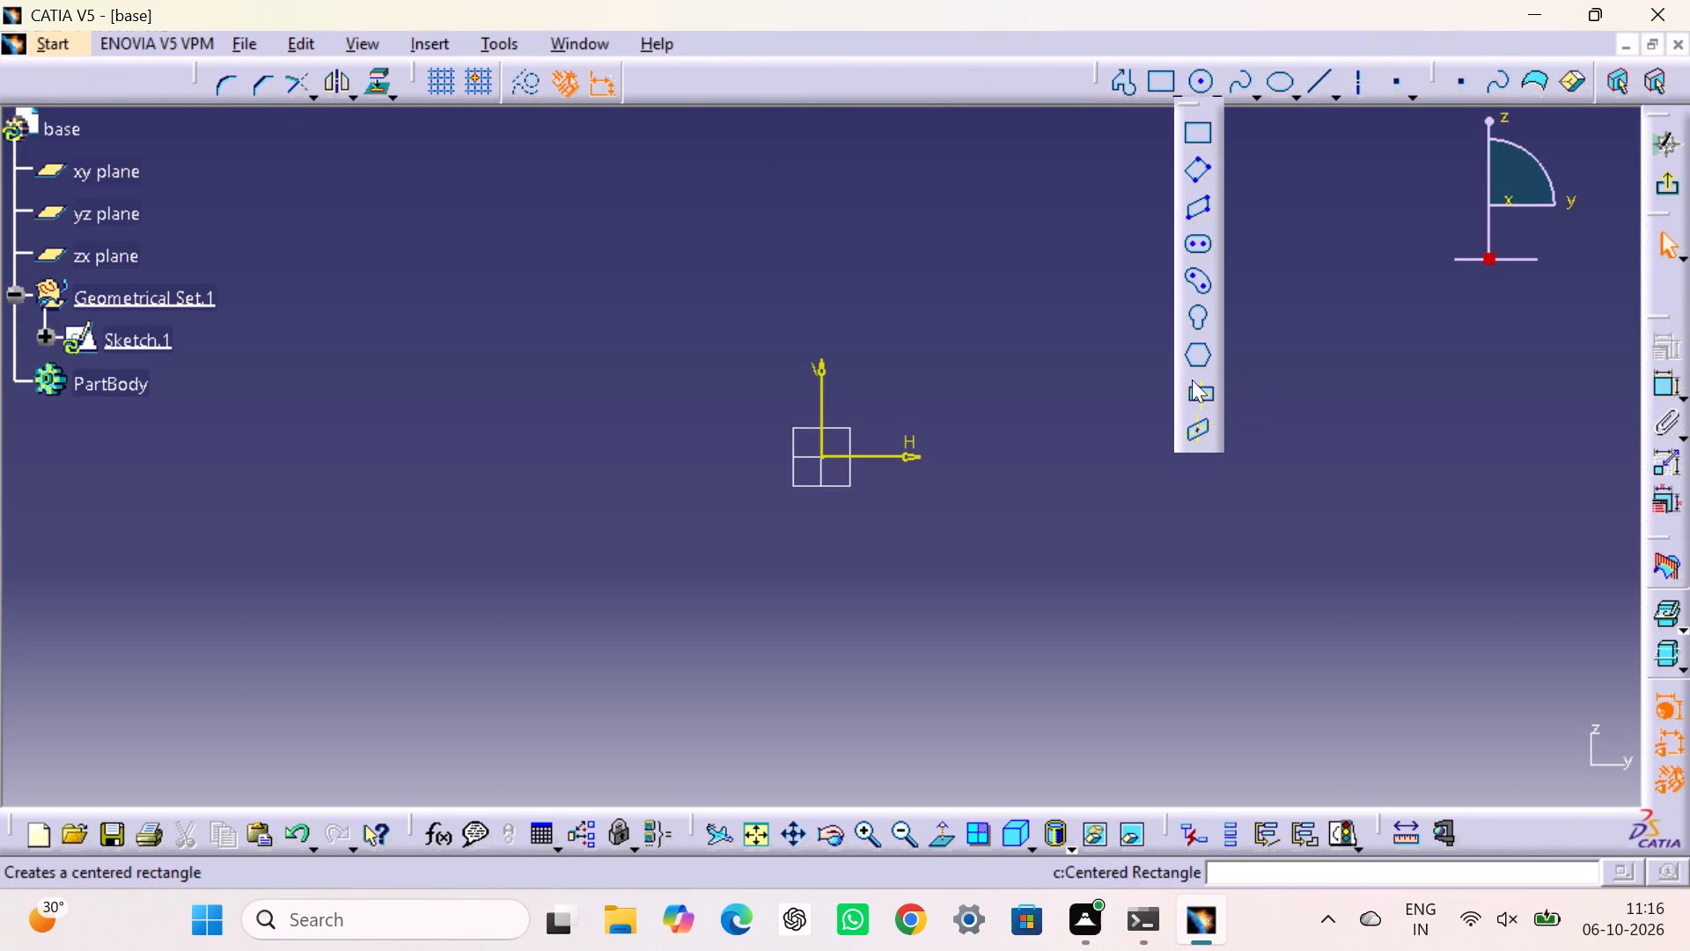
{"action": "left_click_drag", "start_coordinate": [1201, 394], "coordinate": [1185, 387]}
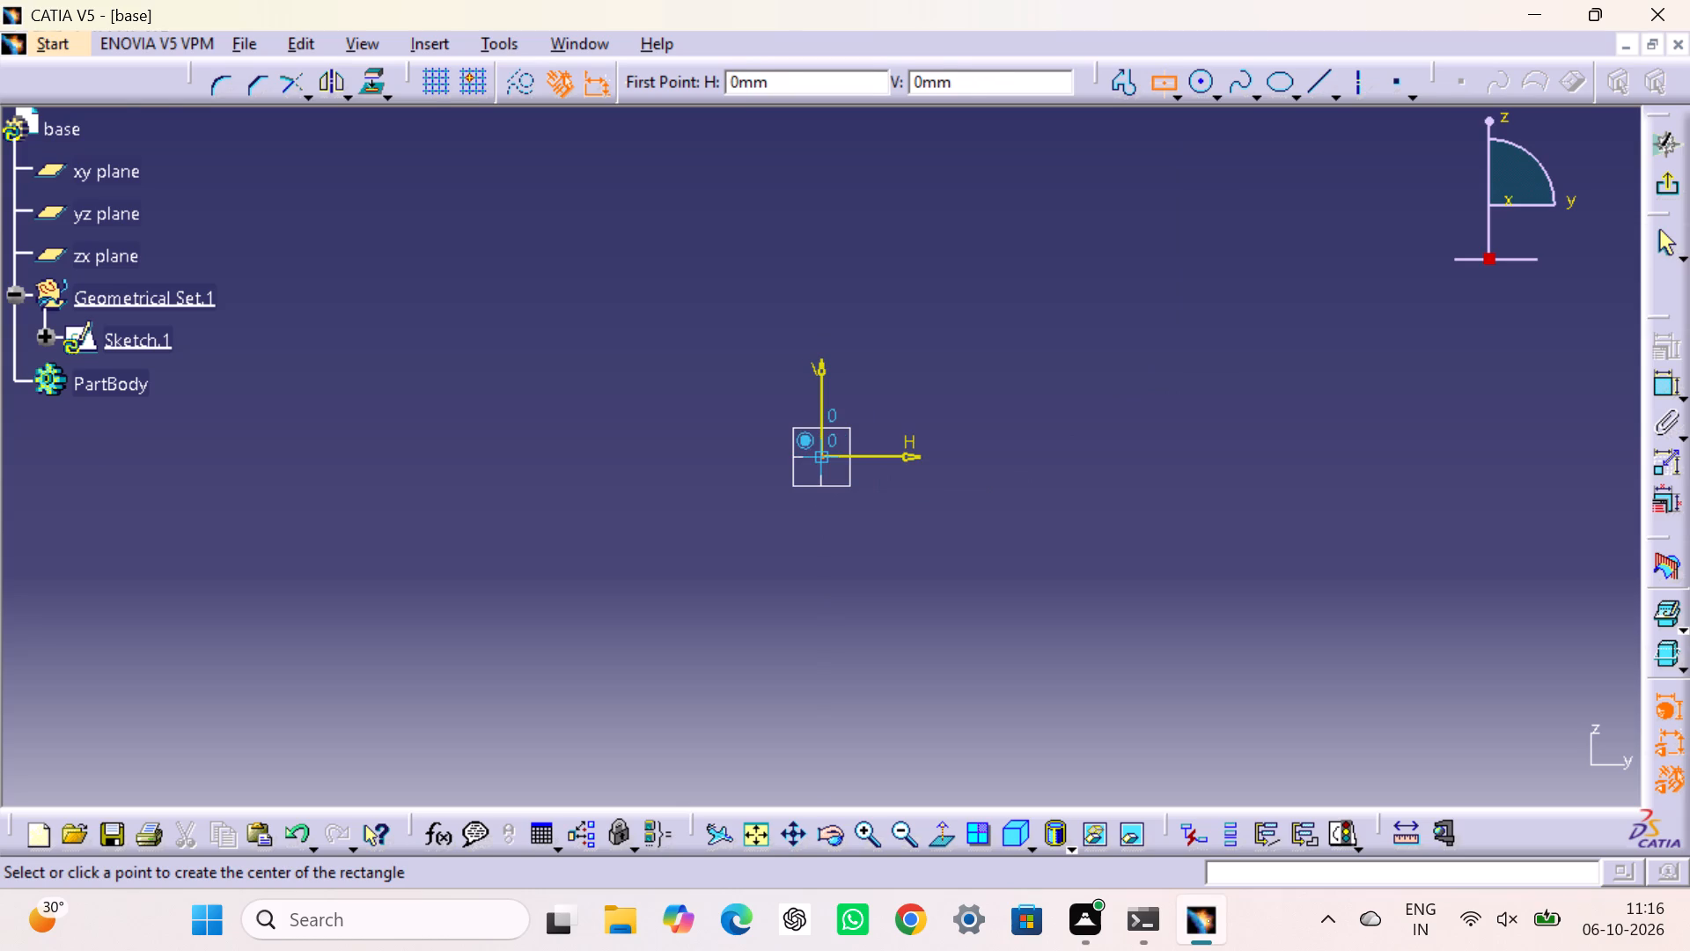
{"action": "left_click", "coordinate": [820, 458]}
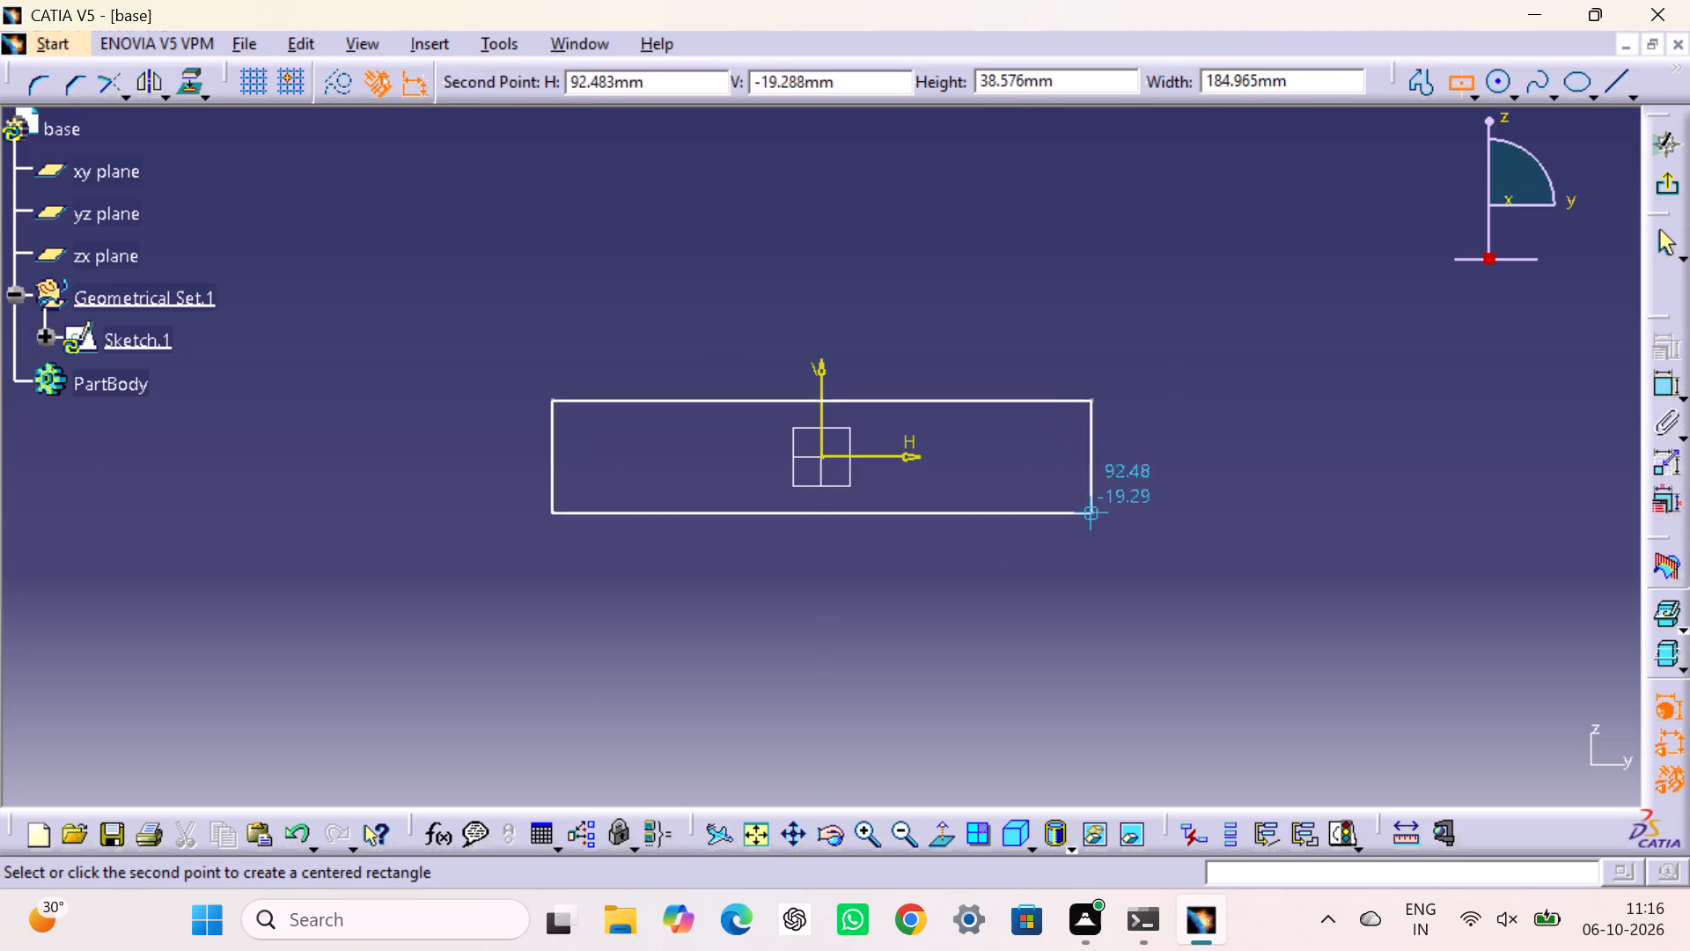
{"action": "left_click", "coordinate": [1111, 514]}
{"action": "left_click", "coordinate": [1268, 494]}
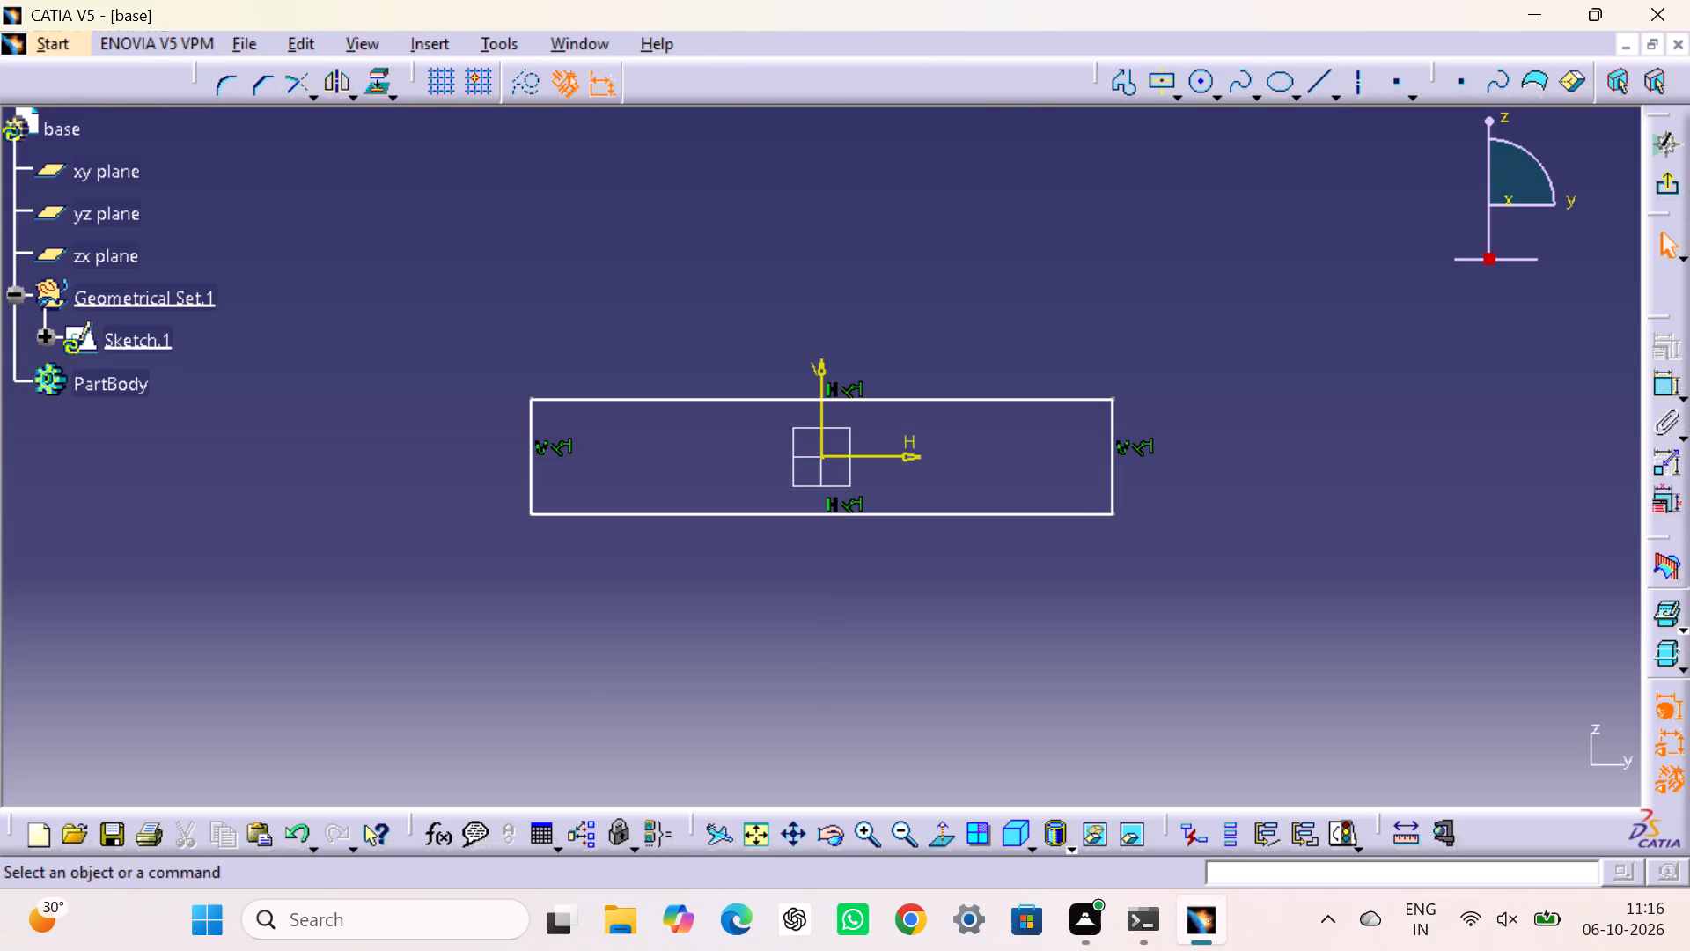
Dimension the rectangle's height and width.
{"action": "double_click", "coordinate": [1658, 382]}
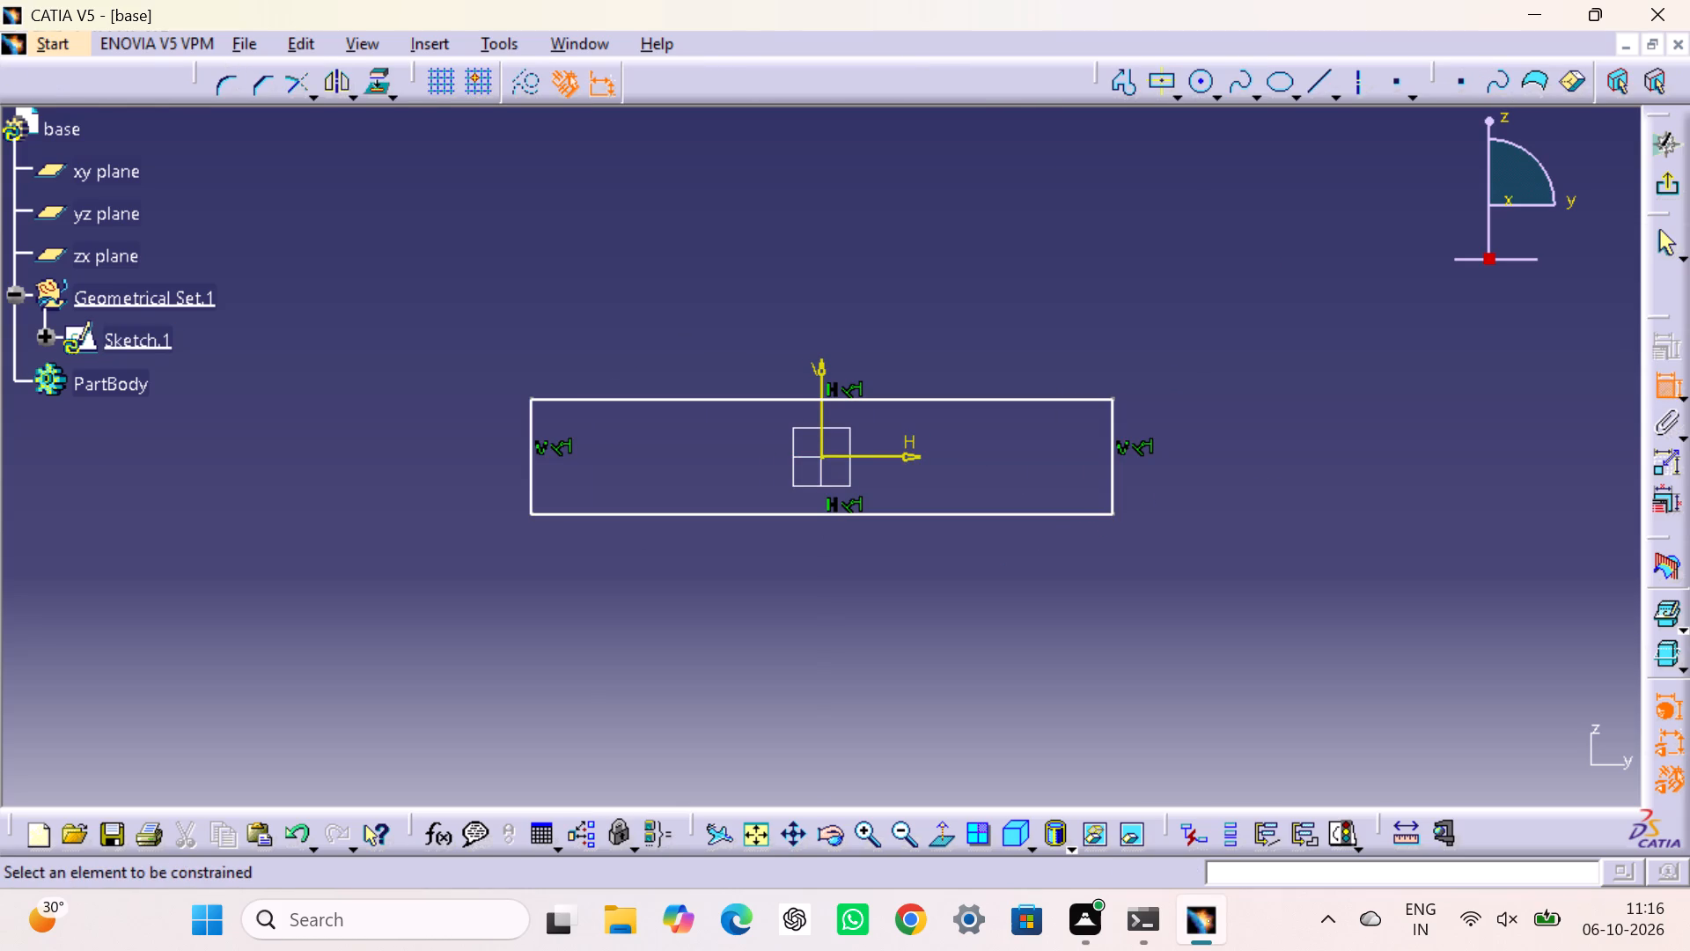
{"action": "left_click_drag", "start_coordinate": [1109, 483], "coordinate": [1132, 484]}
{"action": "left_click", "coordinate": [1314, 474]}
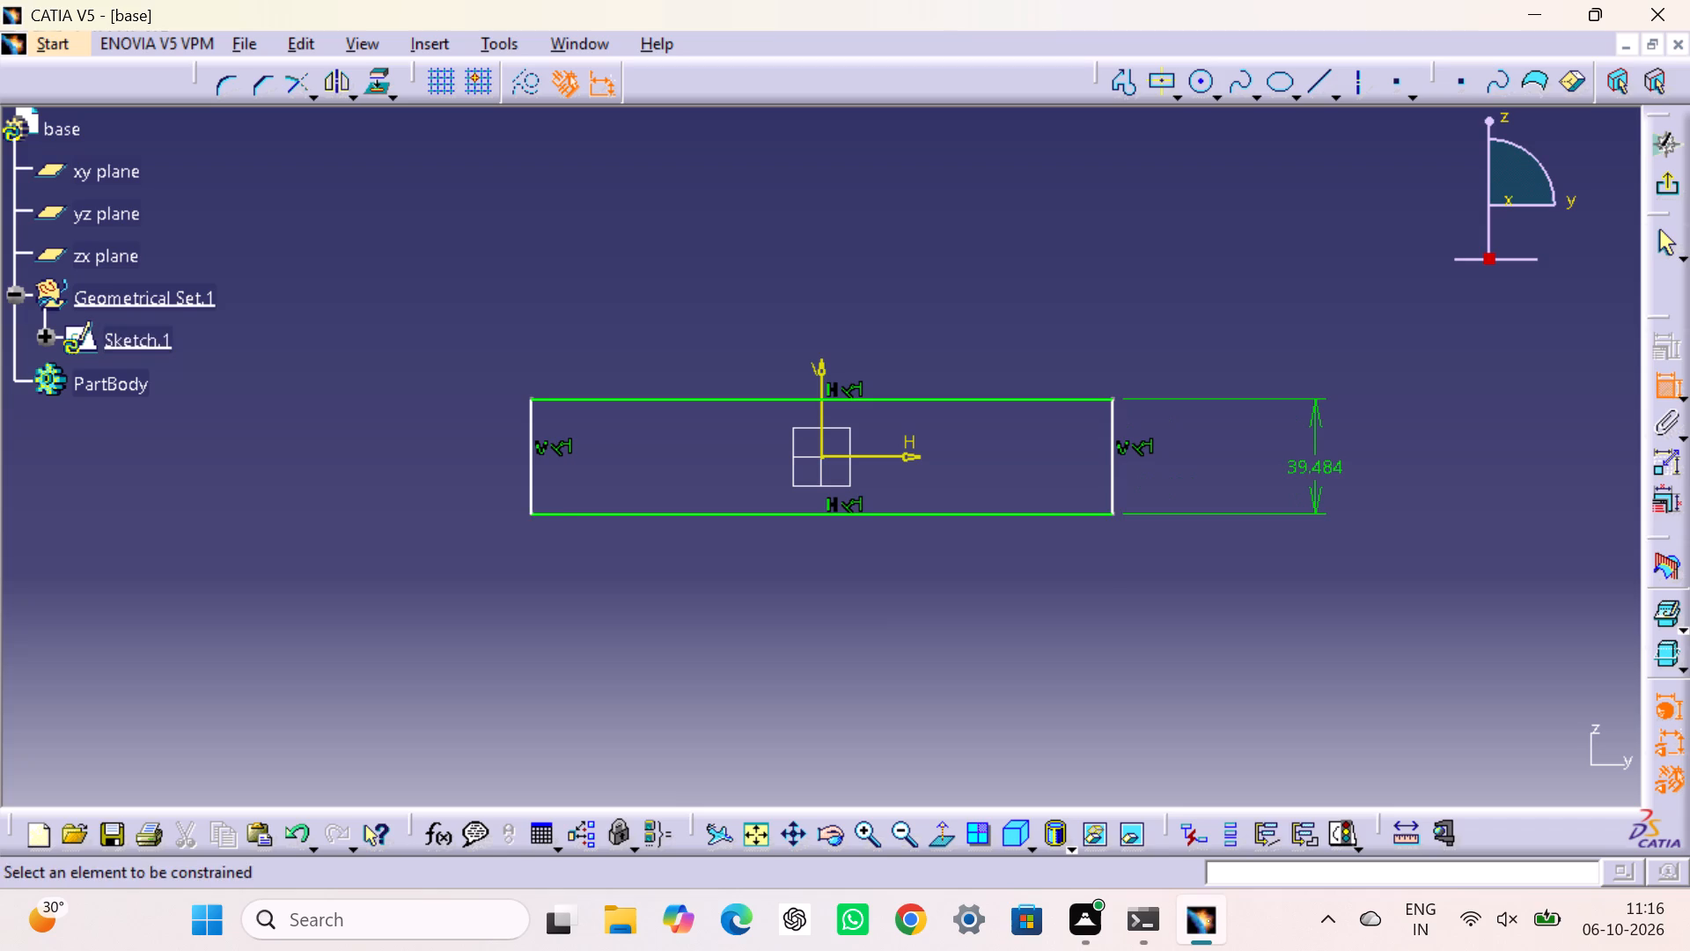
{"action": "left_click", "coordinate": [999, 512]}
{"action": "left_click", "coordinate": [850, 616]}
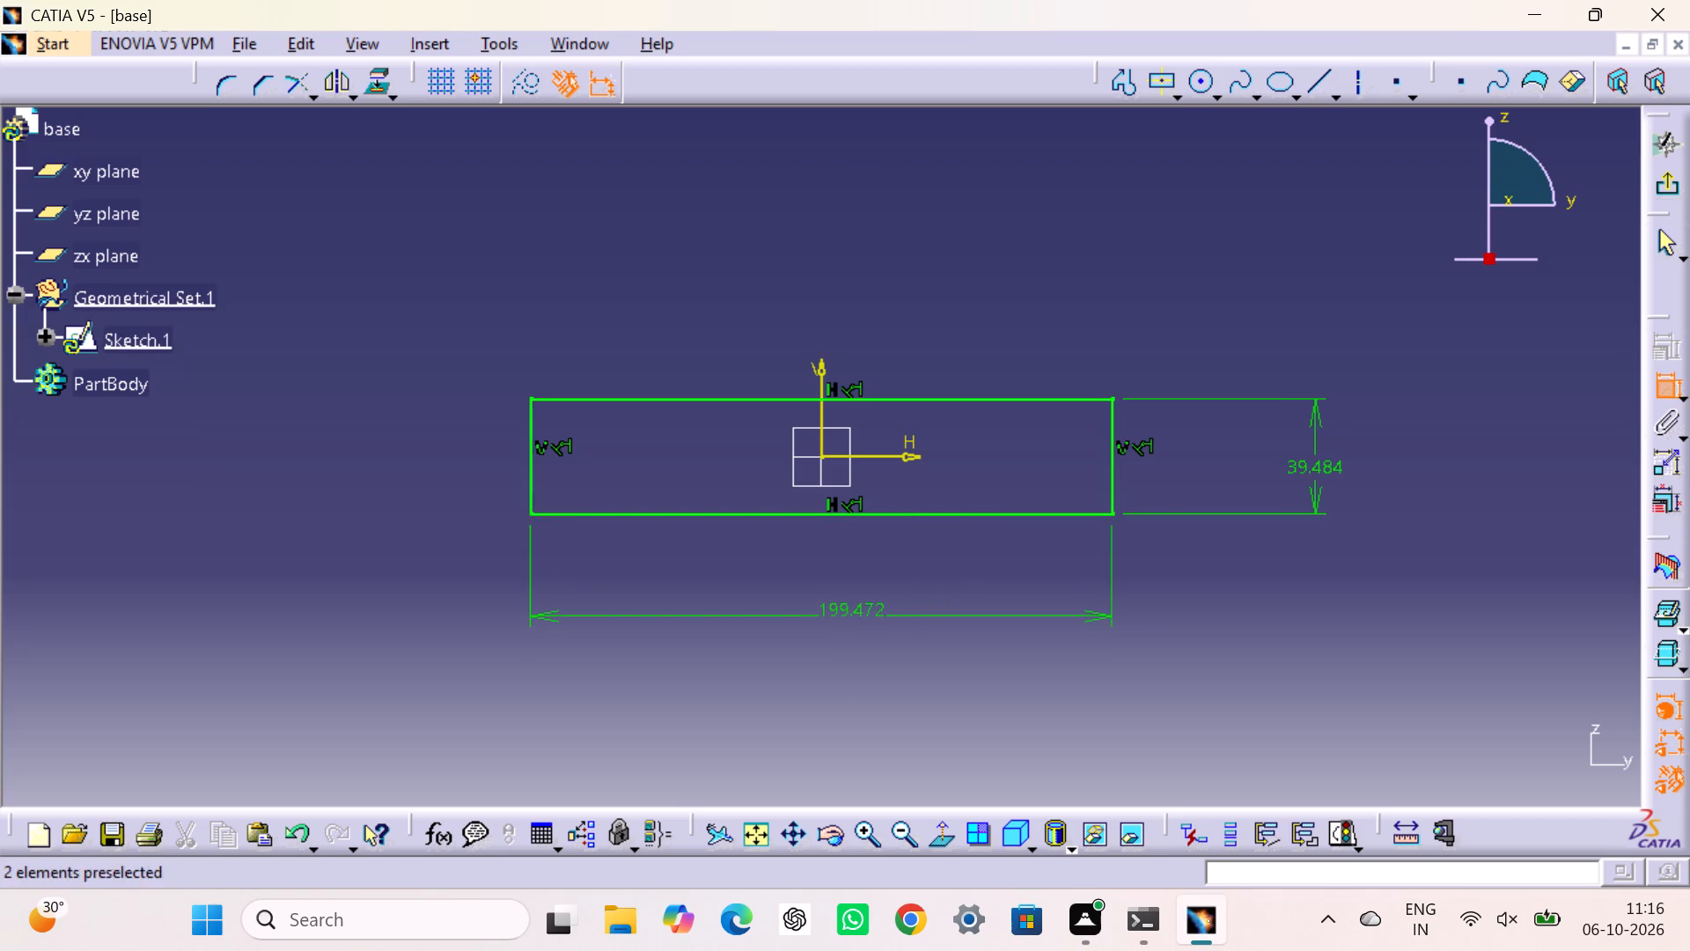
{"action": "left_click", "coordinate": [1211, 661]}
{"action": "key", "text": "Escape"}
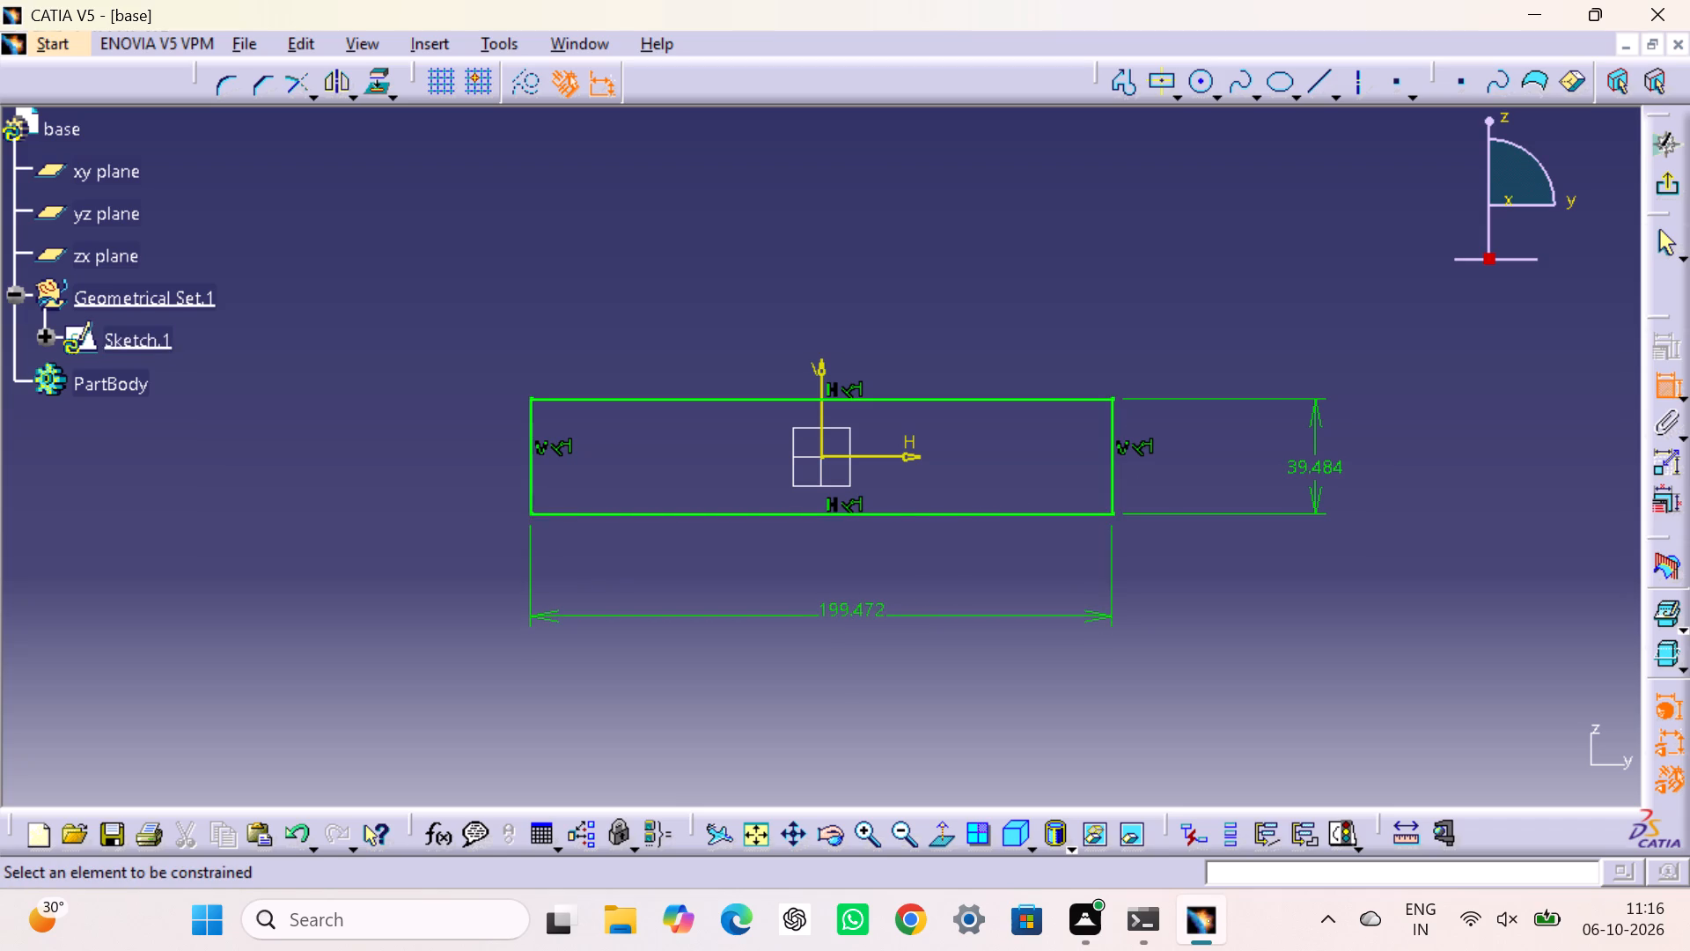
{"action": "key", "text": "Escape"}
{"action": "left_click", "coordinate": [1211, 631]}
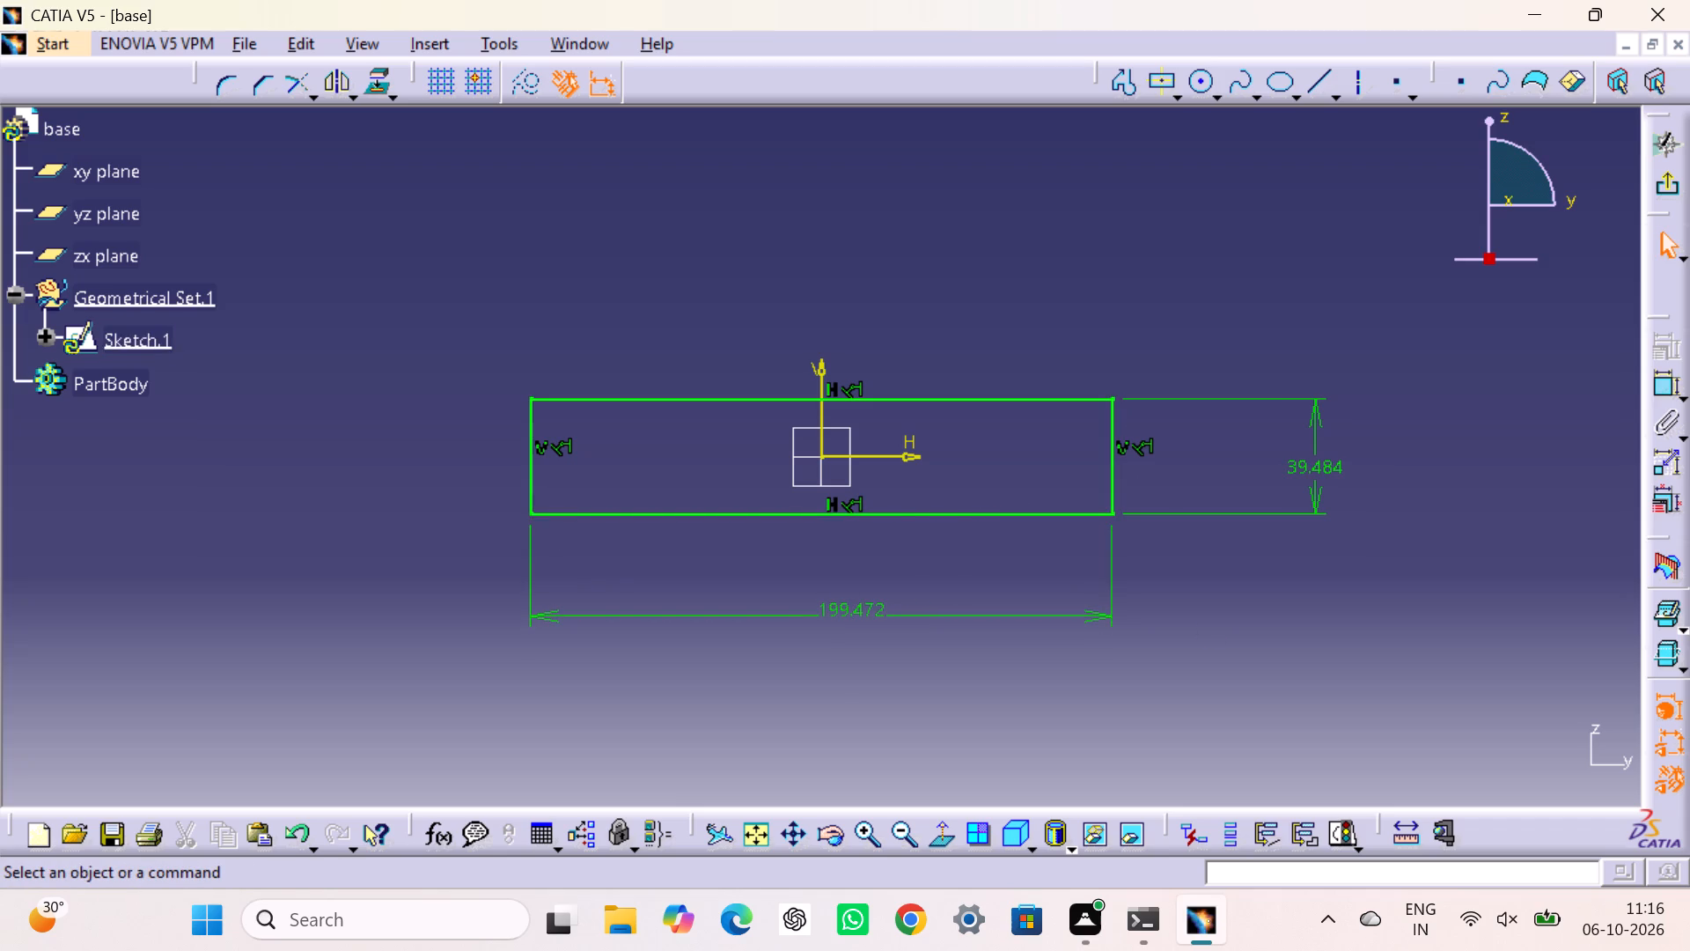
Set the rectangle's width to 100 mm.
{"action": "double_click", "coordinate": [859, 614]}
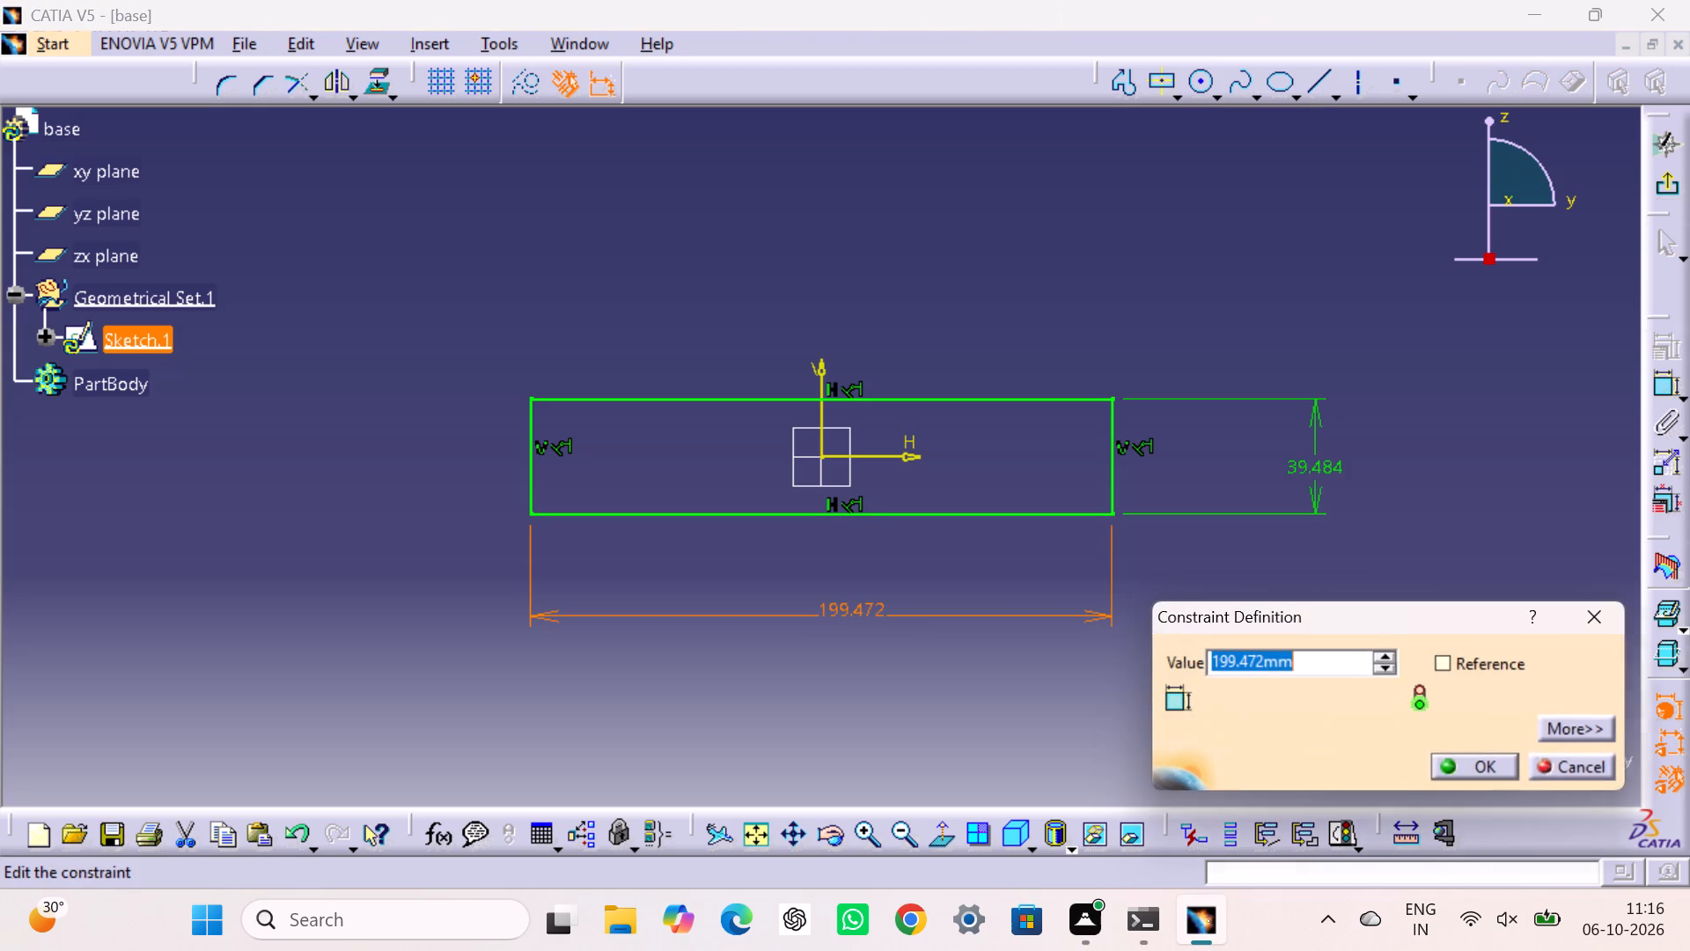
{"action": "type", "text": "100"}
{"action": "key", "text": "Return"}
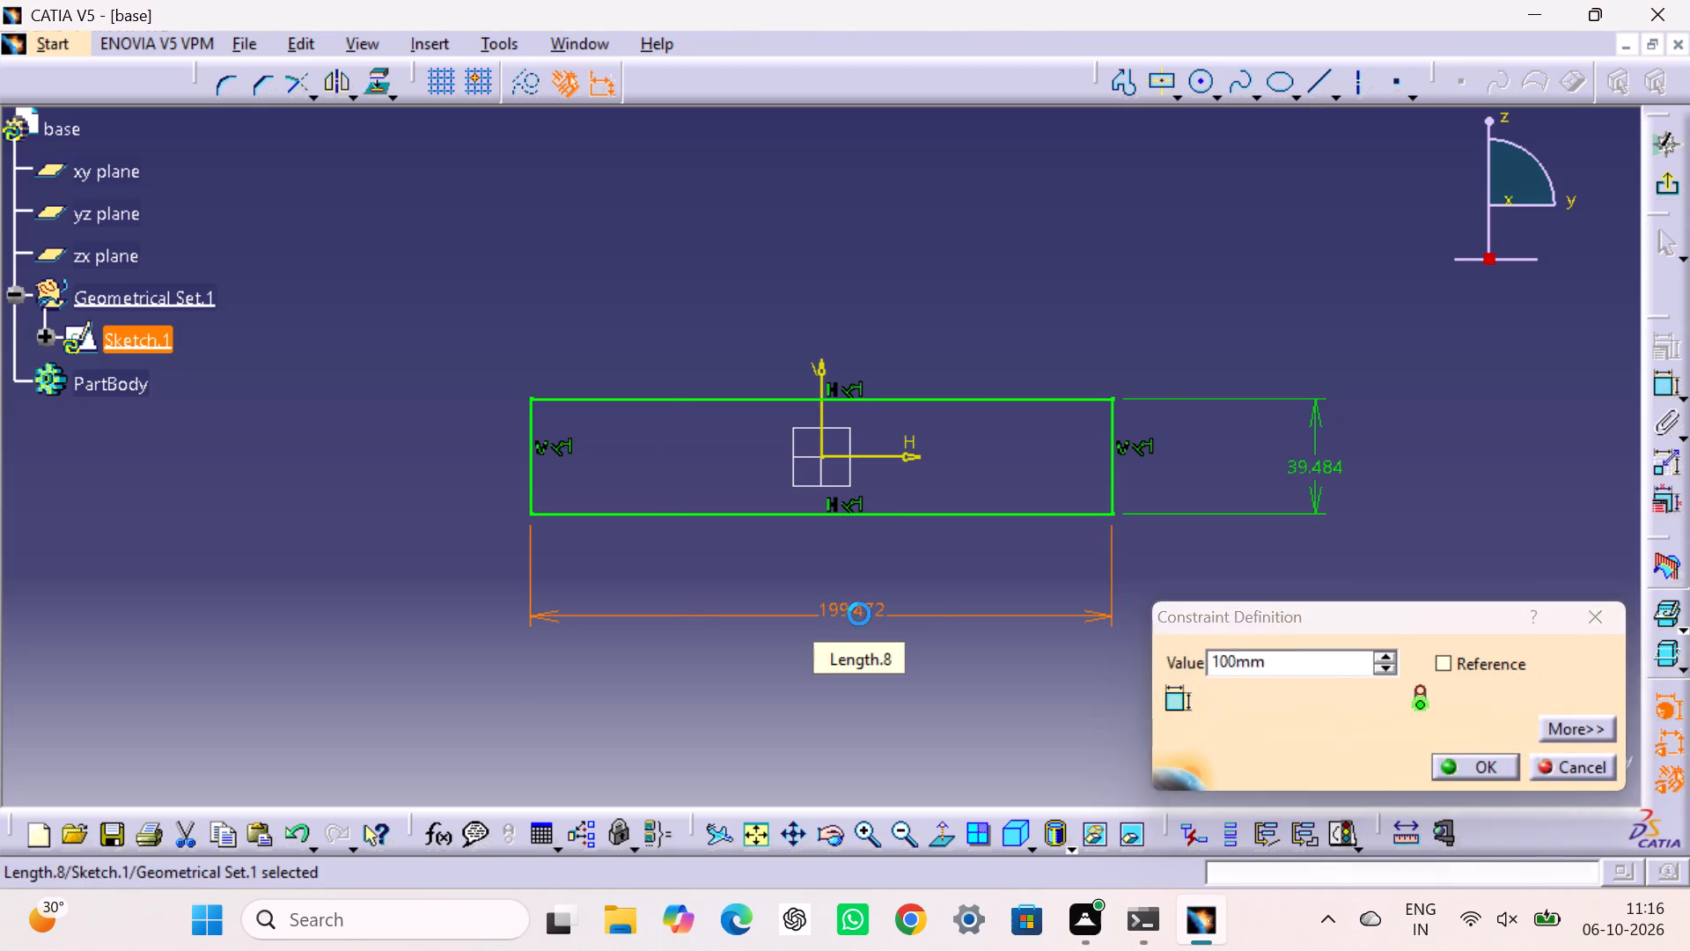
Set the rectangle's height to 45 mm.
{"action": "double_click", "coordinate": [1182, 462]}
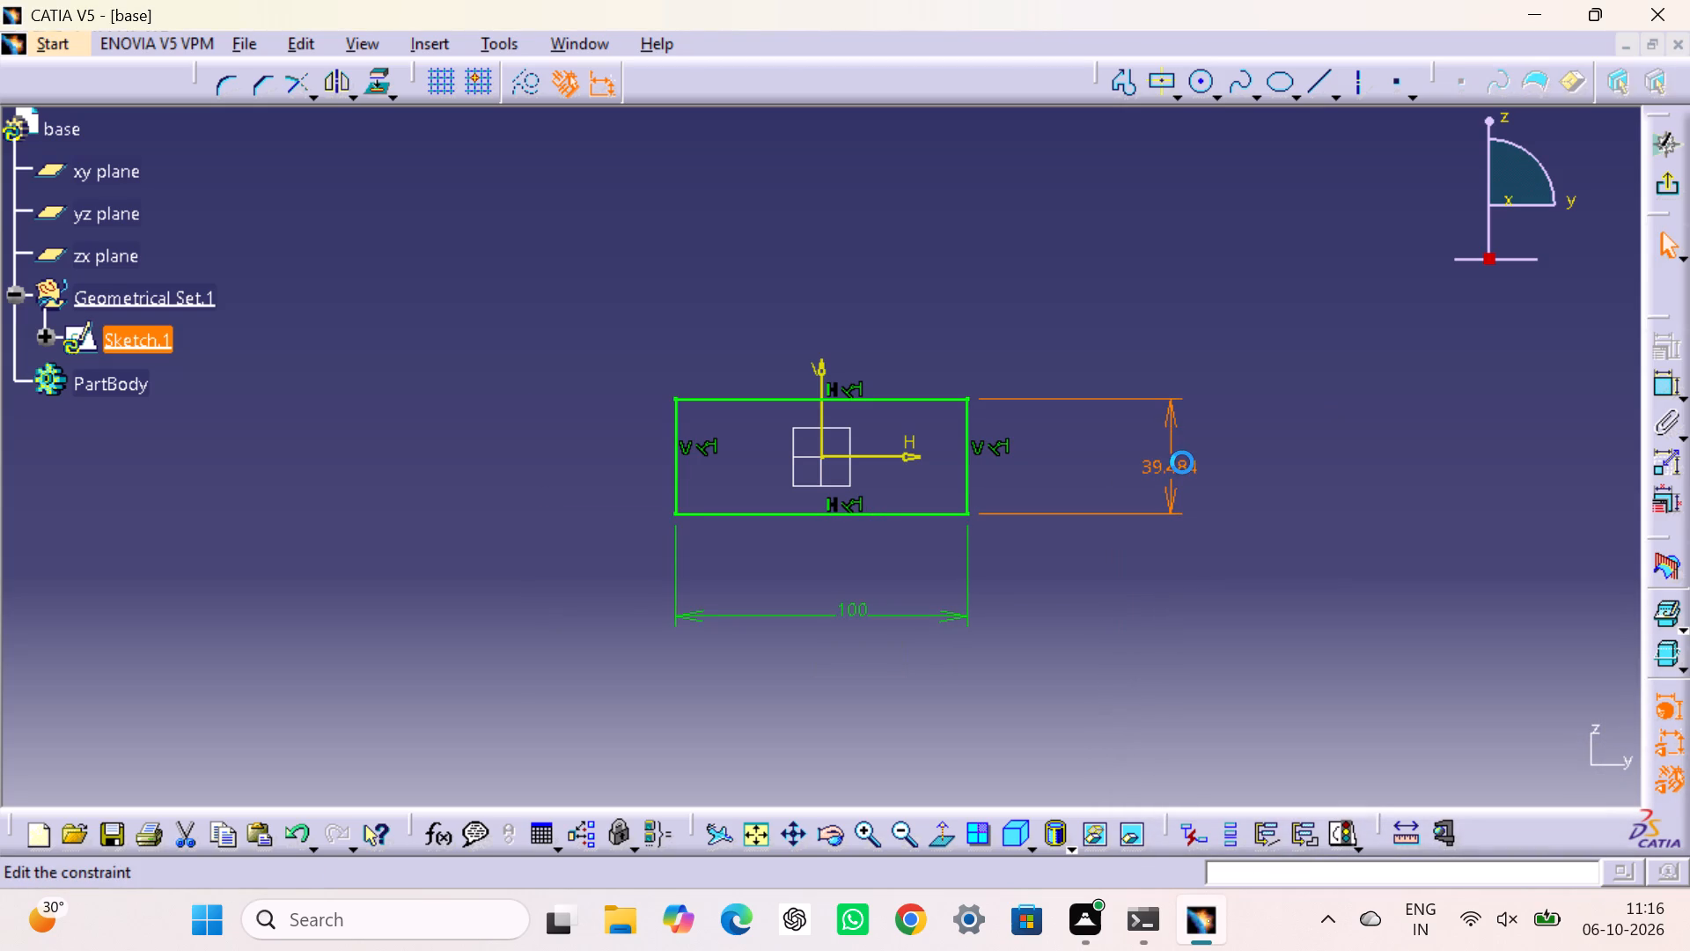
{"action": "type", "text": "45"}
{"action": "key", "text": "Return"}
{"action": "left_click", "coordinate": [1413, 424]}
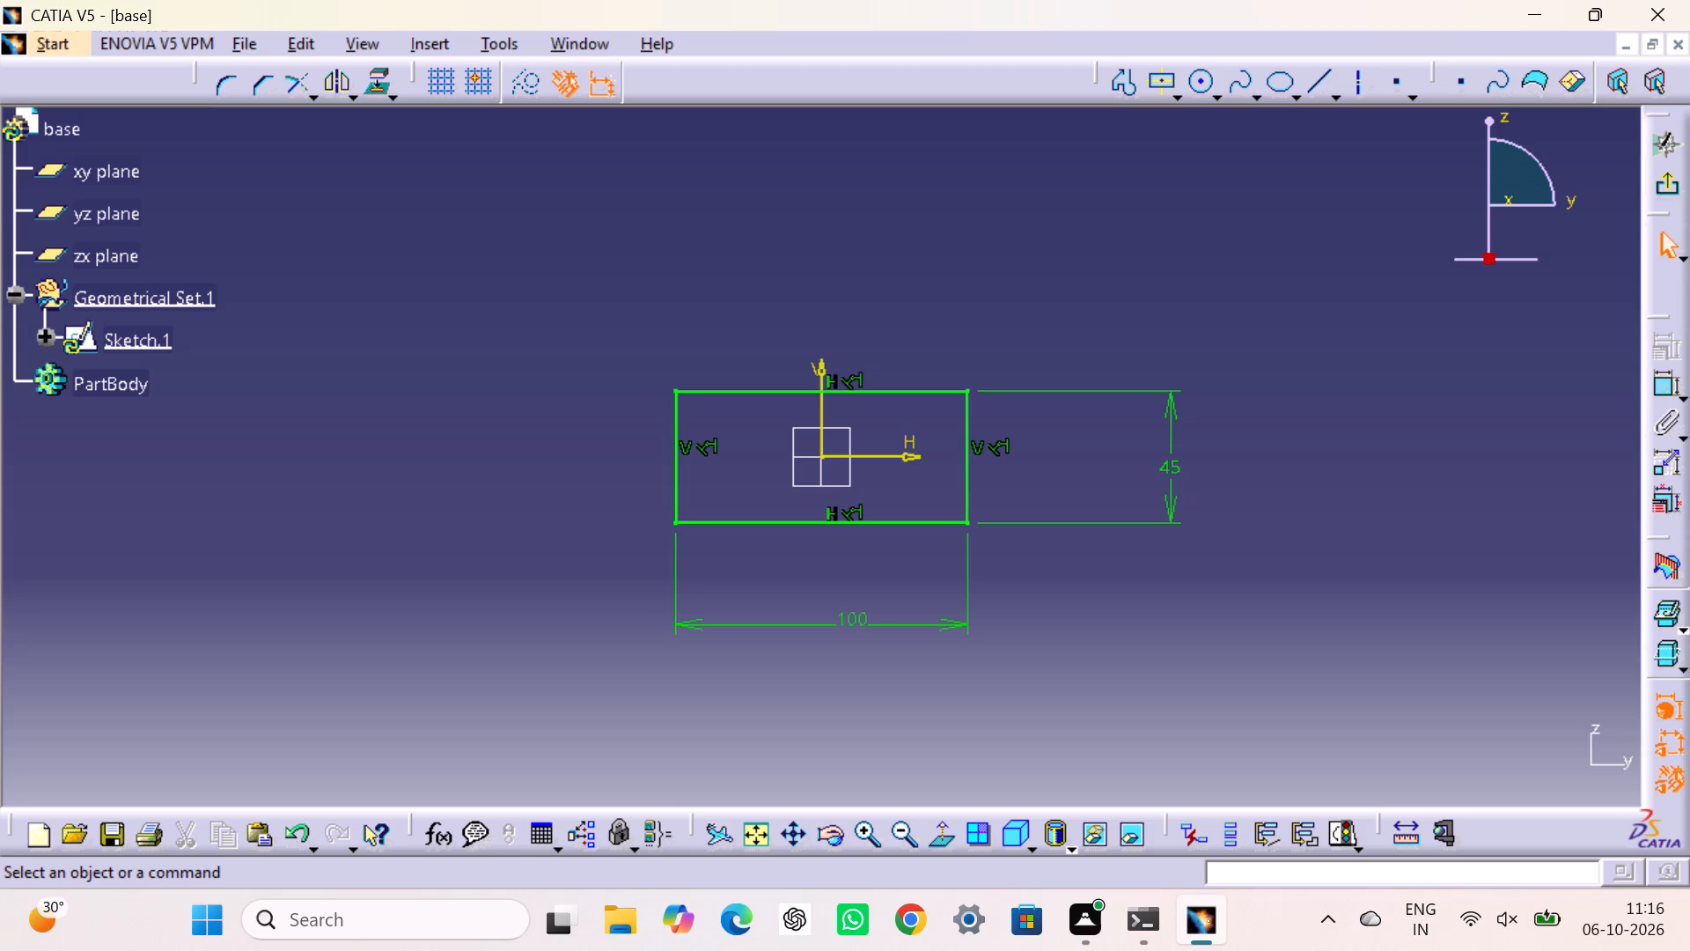
Set the rectangle's height to 12 mm and exit the sketch.
{"action": "double_click", "coordinate": [1175, 465]}
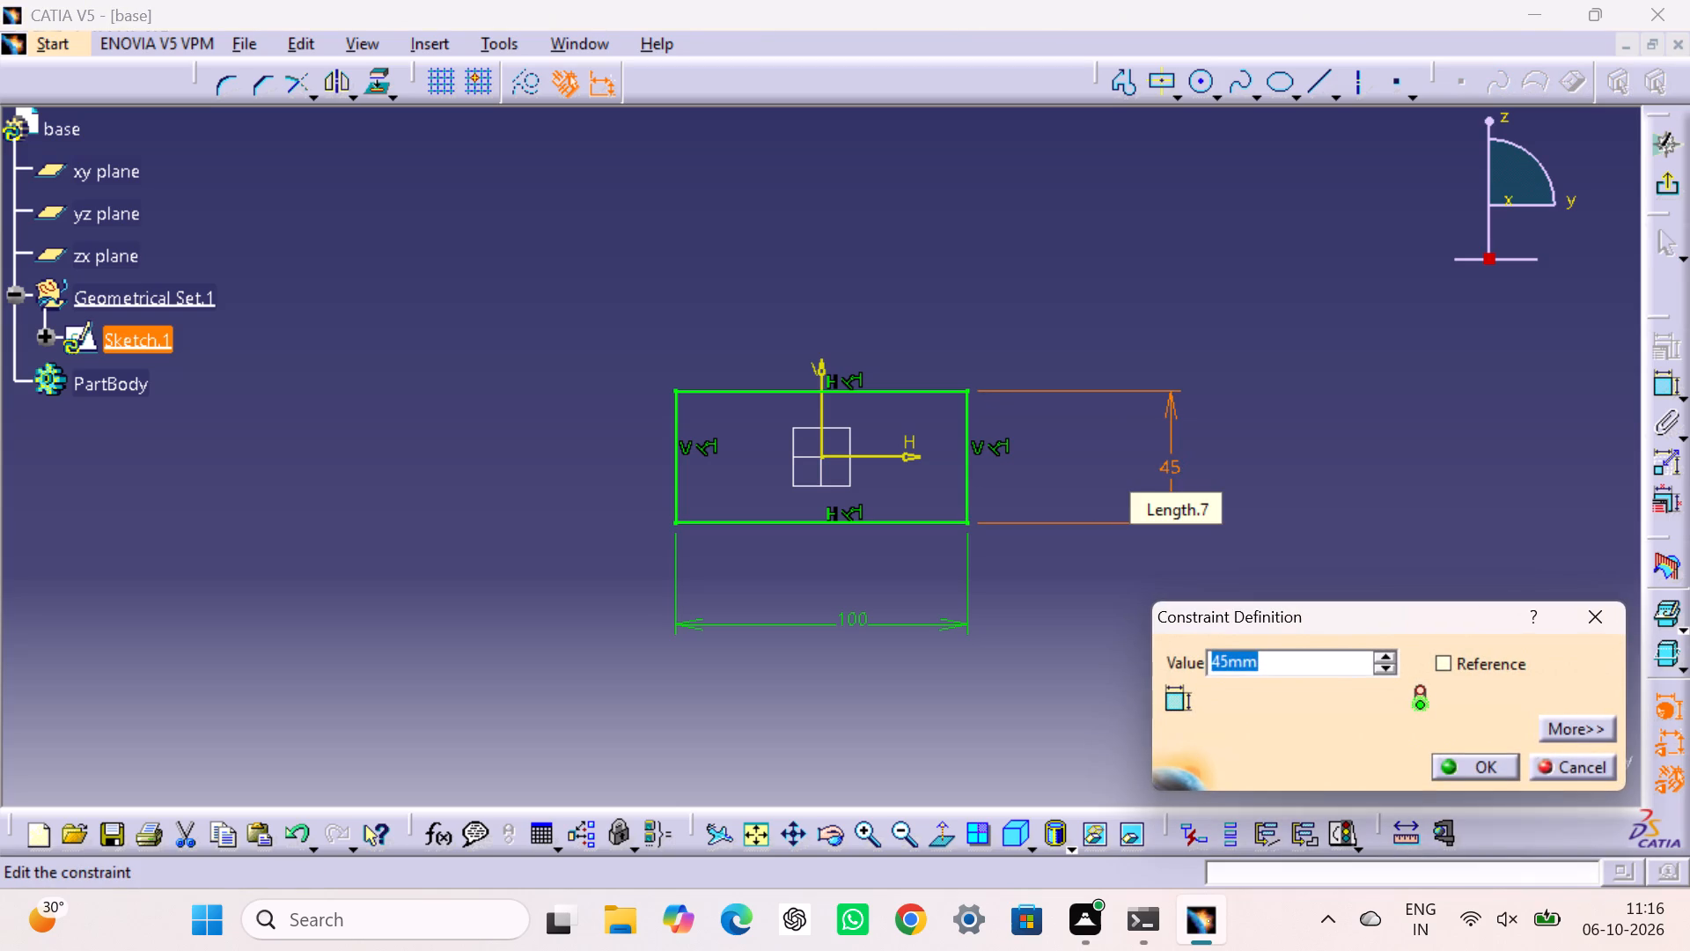
{"action": "type", "text": "12"}
{"action": "key", "text": "Return"}
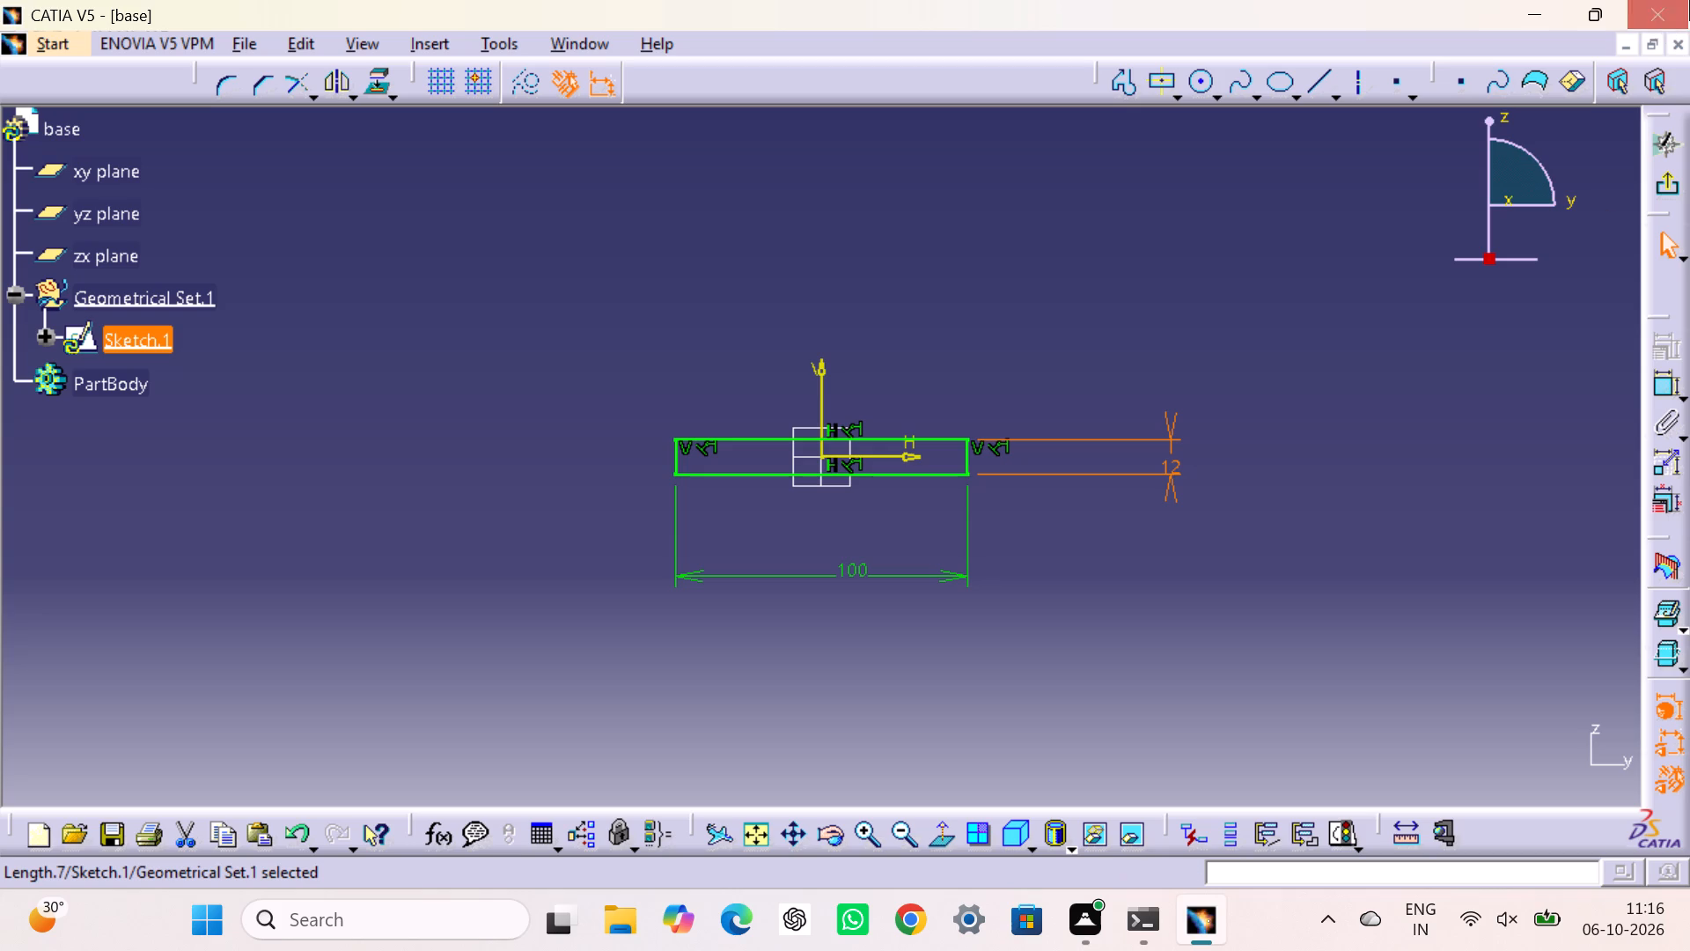
{"action": "left_click", "coordinate": [1676, 181]}
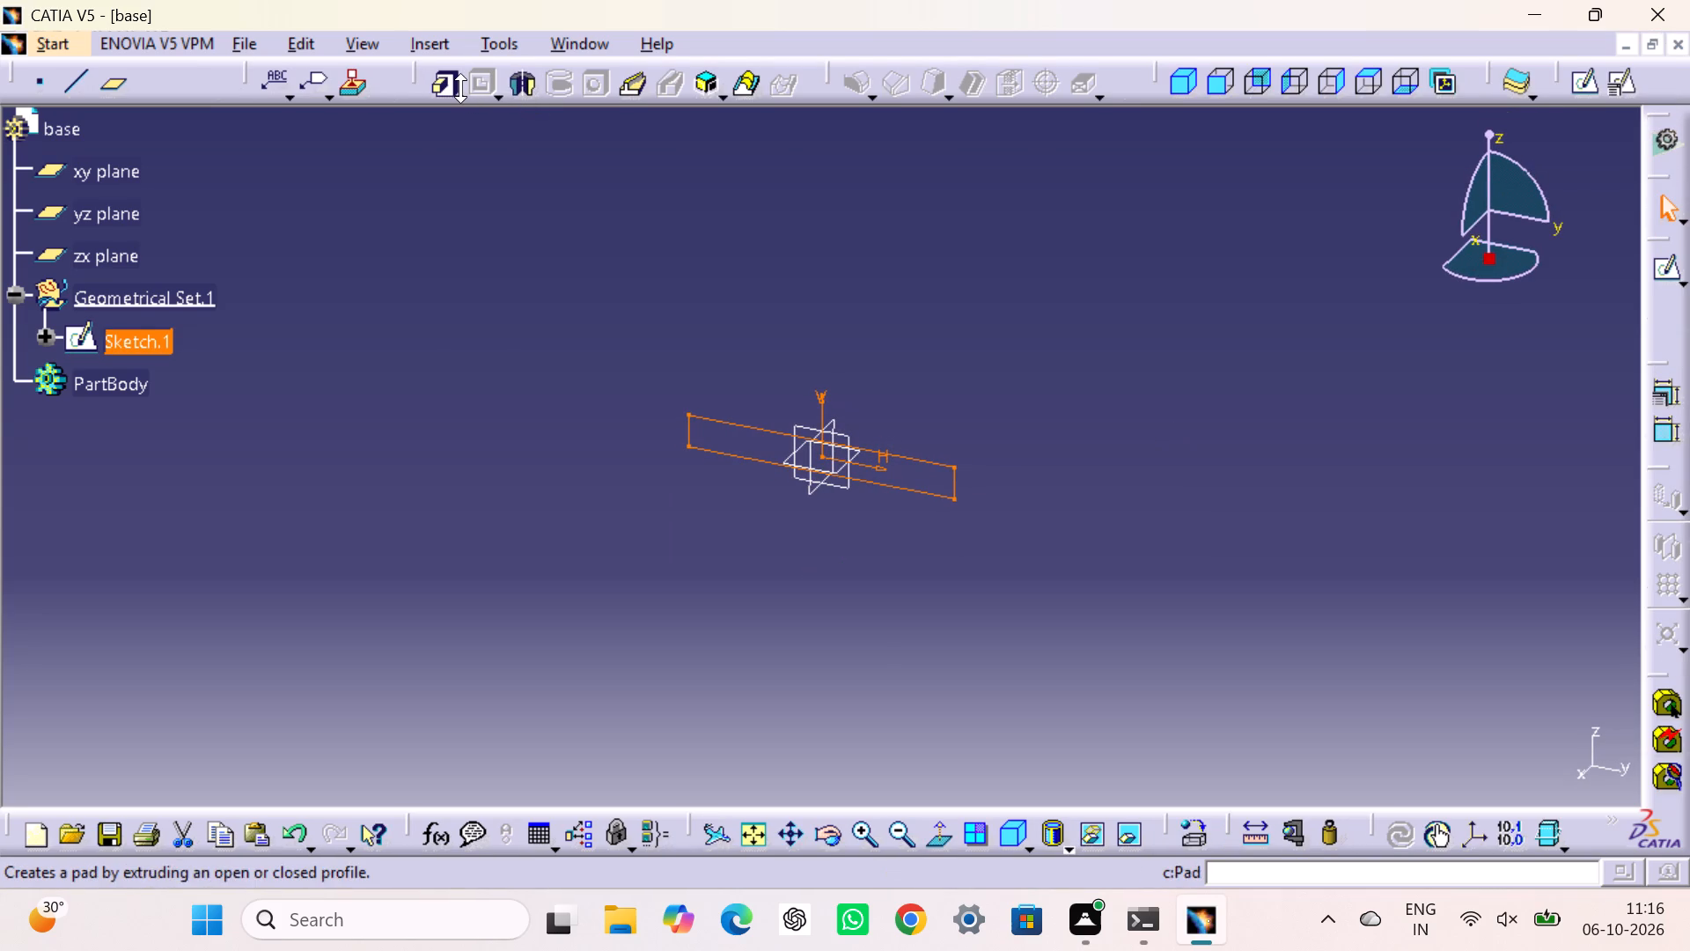
Pad the rectangle sketch with a length of 22.5 mm and mirrored extent.
{"action": "left_click", "coordinate": [431, 80]}
{"action": "left_click", "coordinate": [1011, 511]}
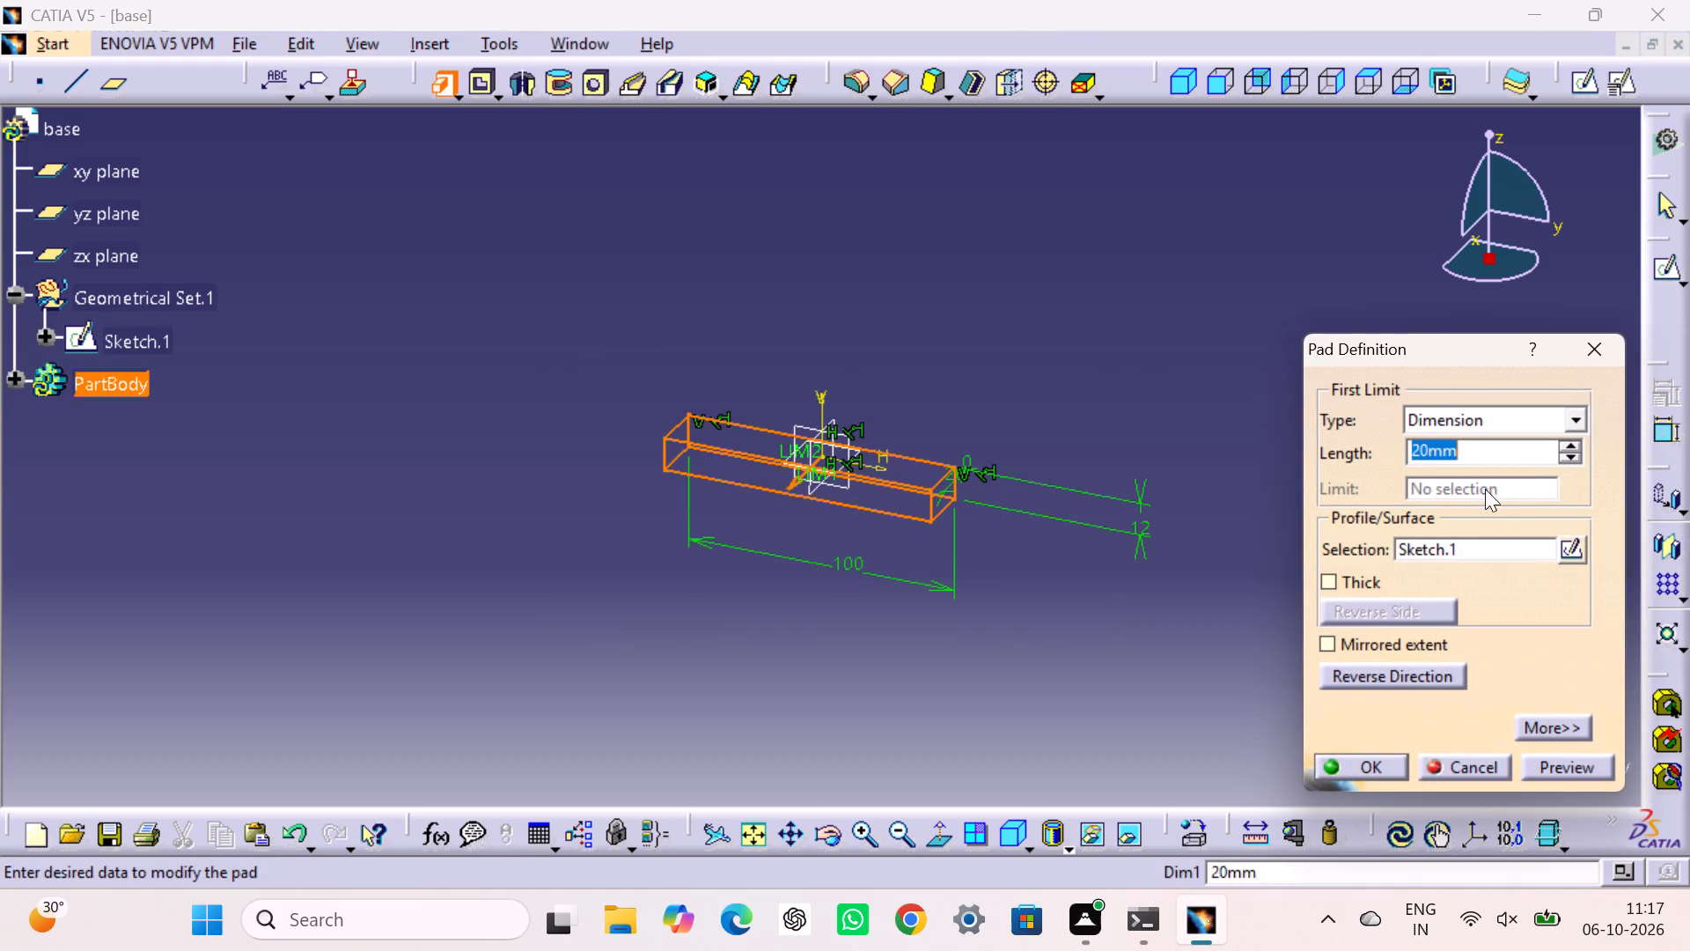
{"action": "left_click", "coordinate": [1323, 634]}
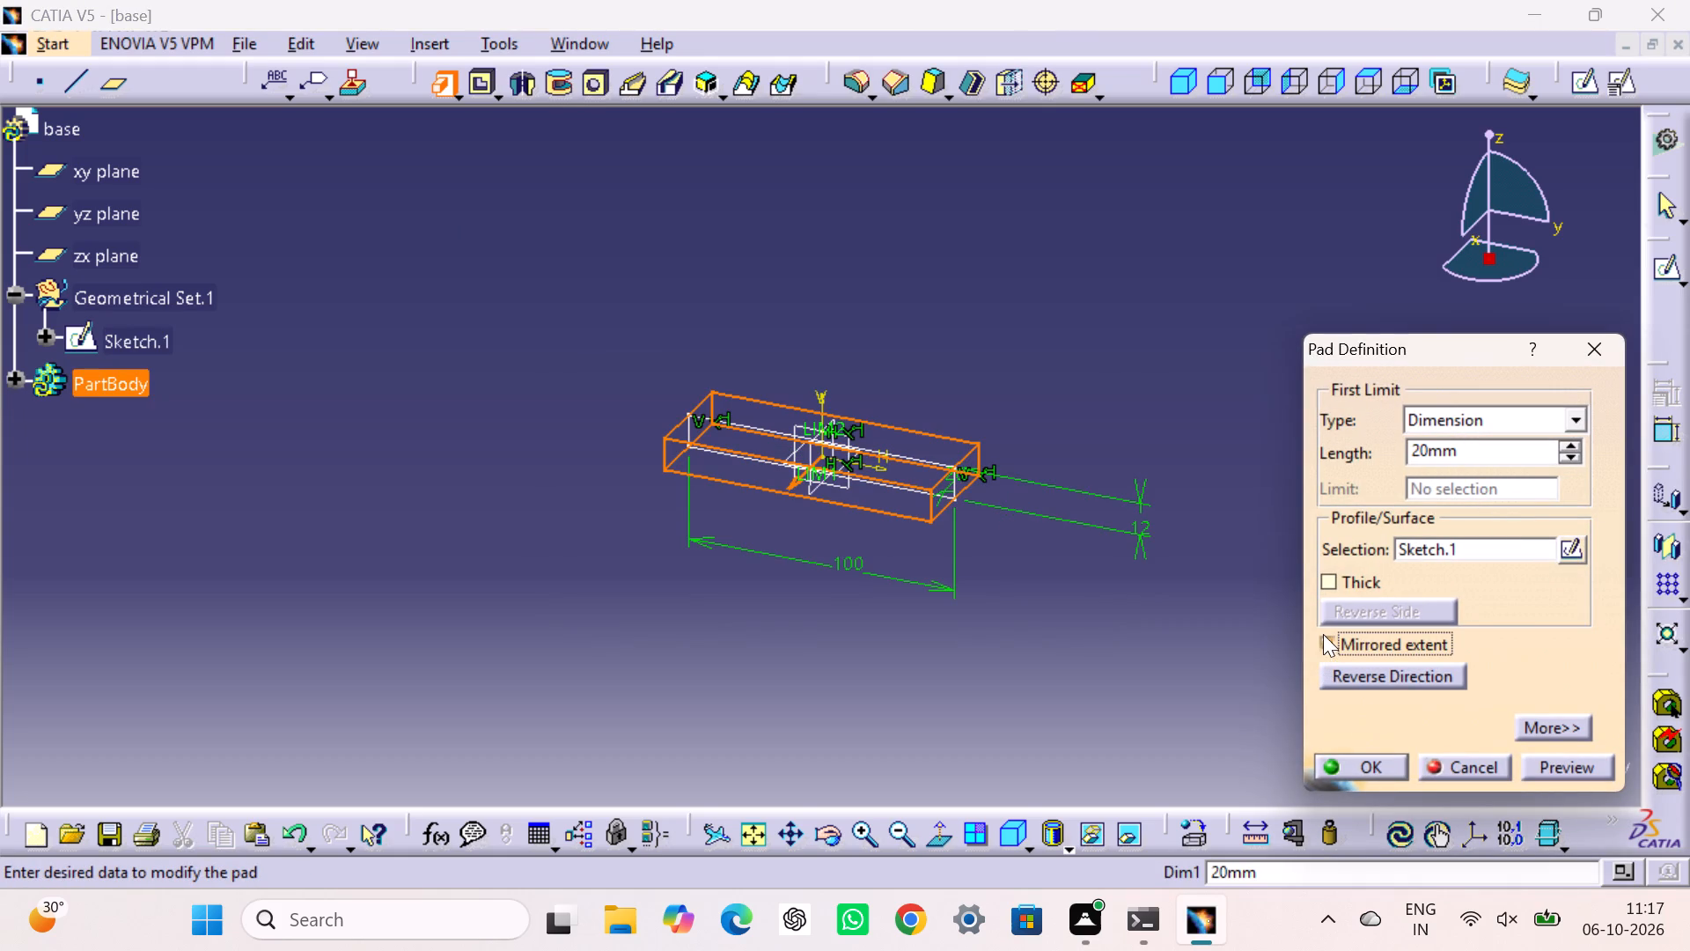
{"action": "double_click", "coordinate": [1465, 456]}
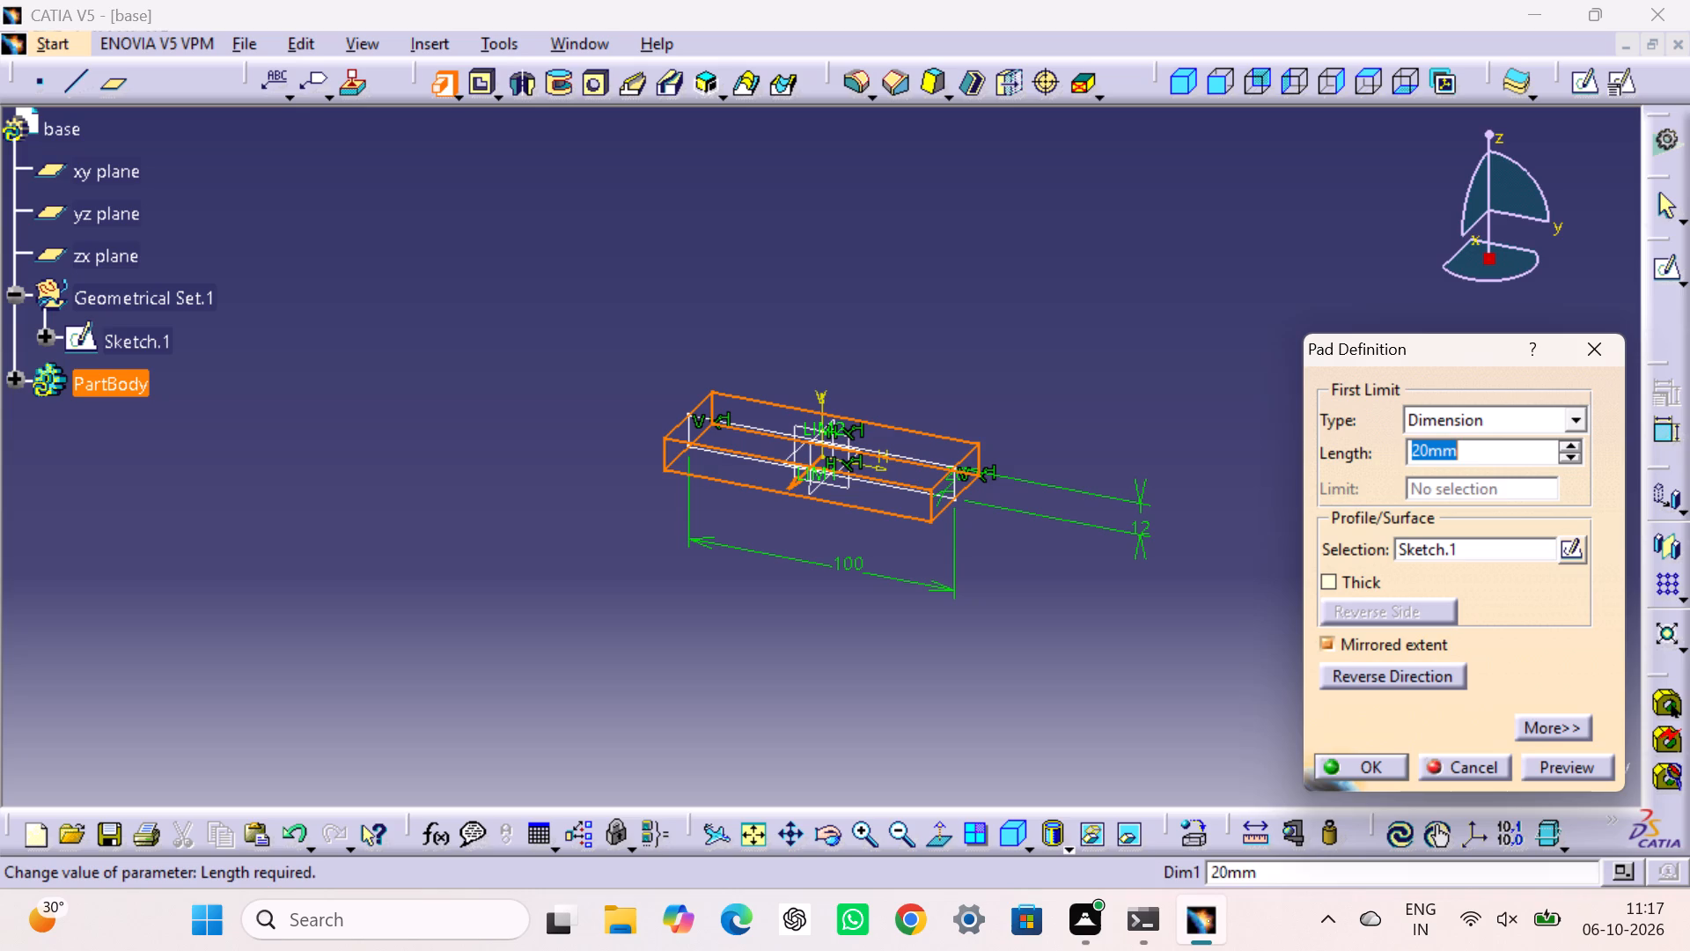
{"action": "type", "text": "22"}
{"action": "key", "text": "period"}
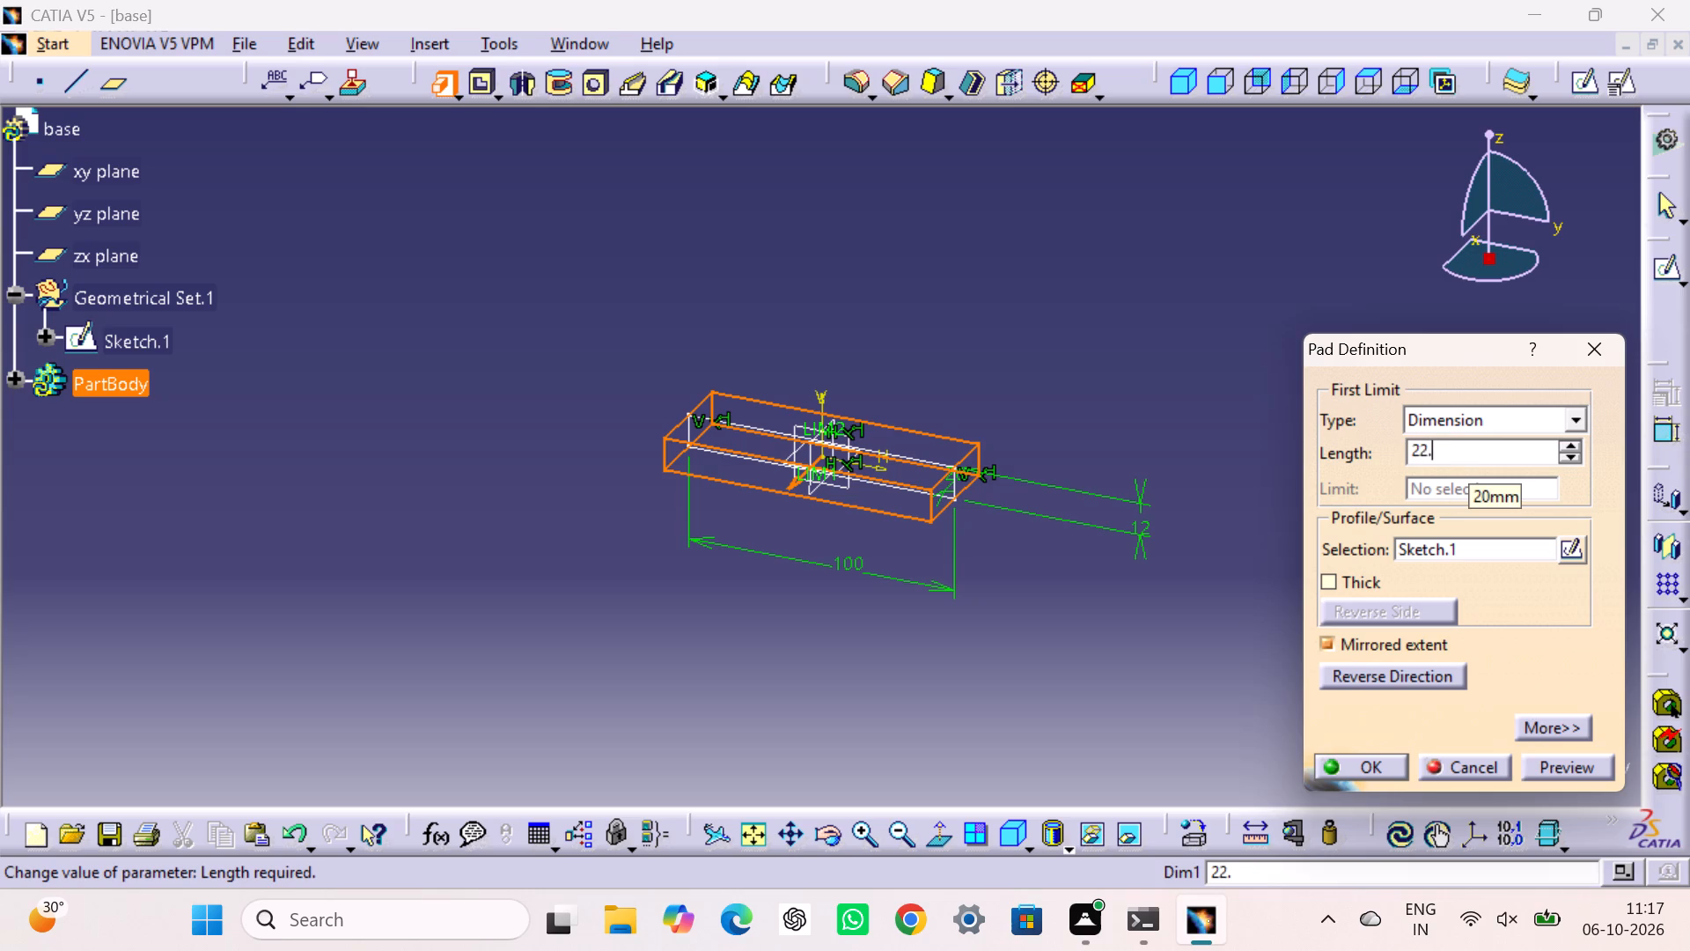
{"action": "key", "text": "5"}
{"action": "key", "text": "Return"}
{"action": "left_click", "coordinate": [1222, 497]}
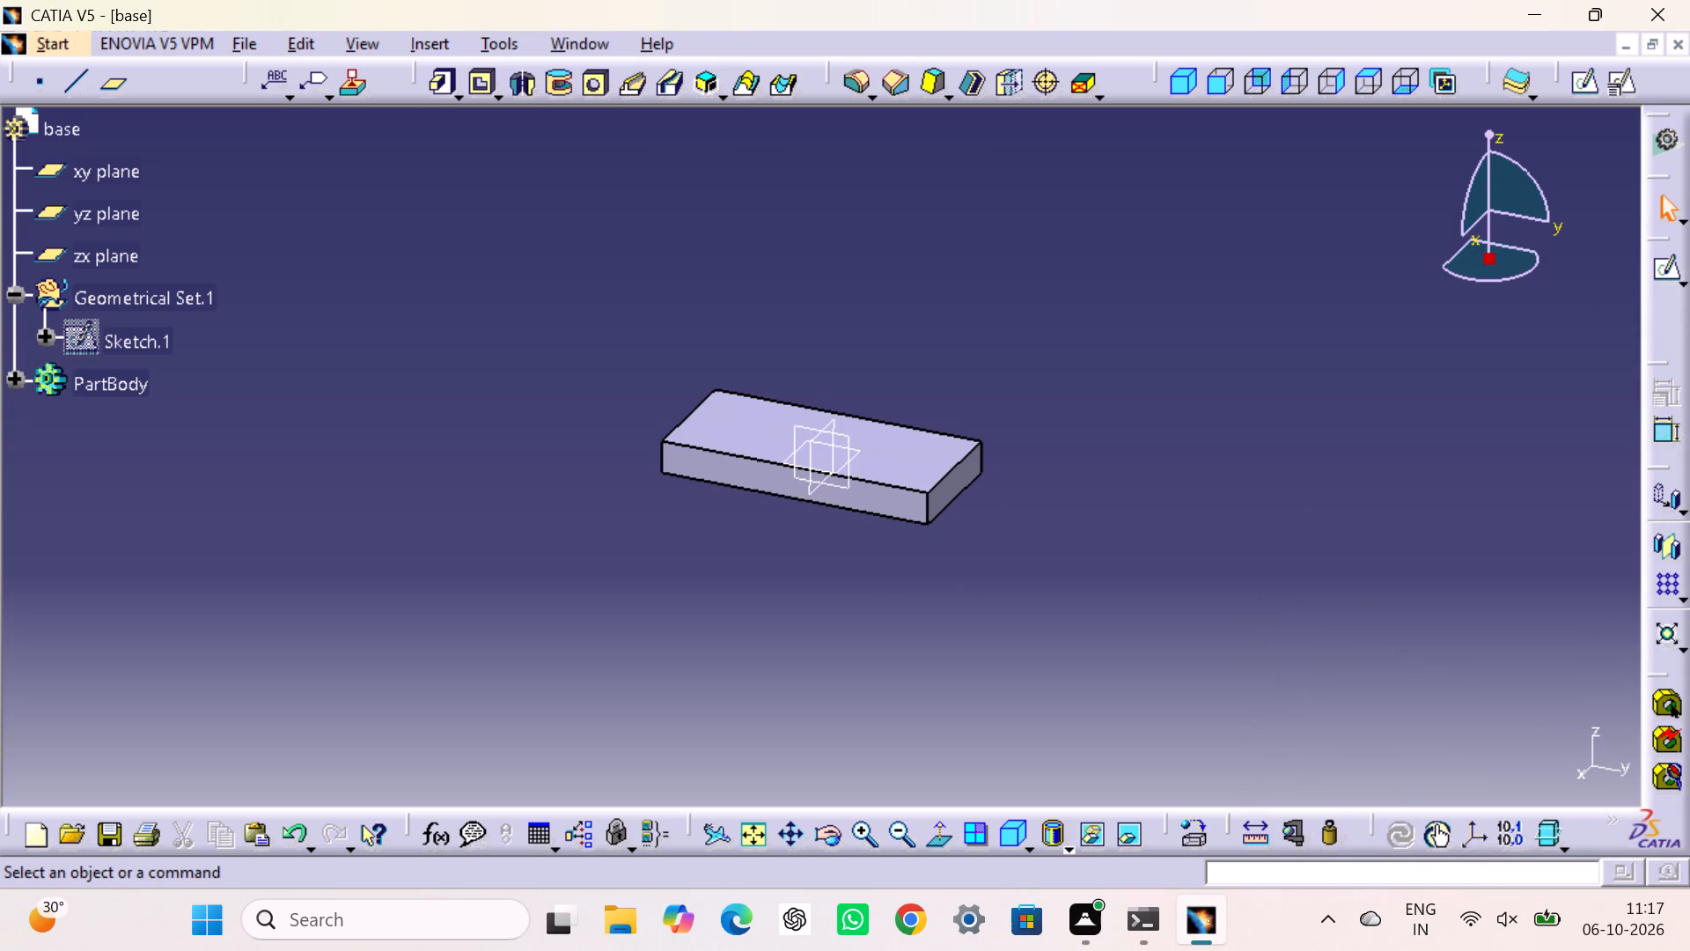
Start a new sketch on the long front side face of the padded block.
{"action": "scroll", "coordinate": [925, 511], "scroll_direction": "down", "scroll_amount": 2}
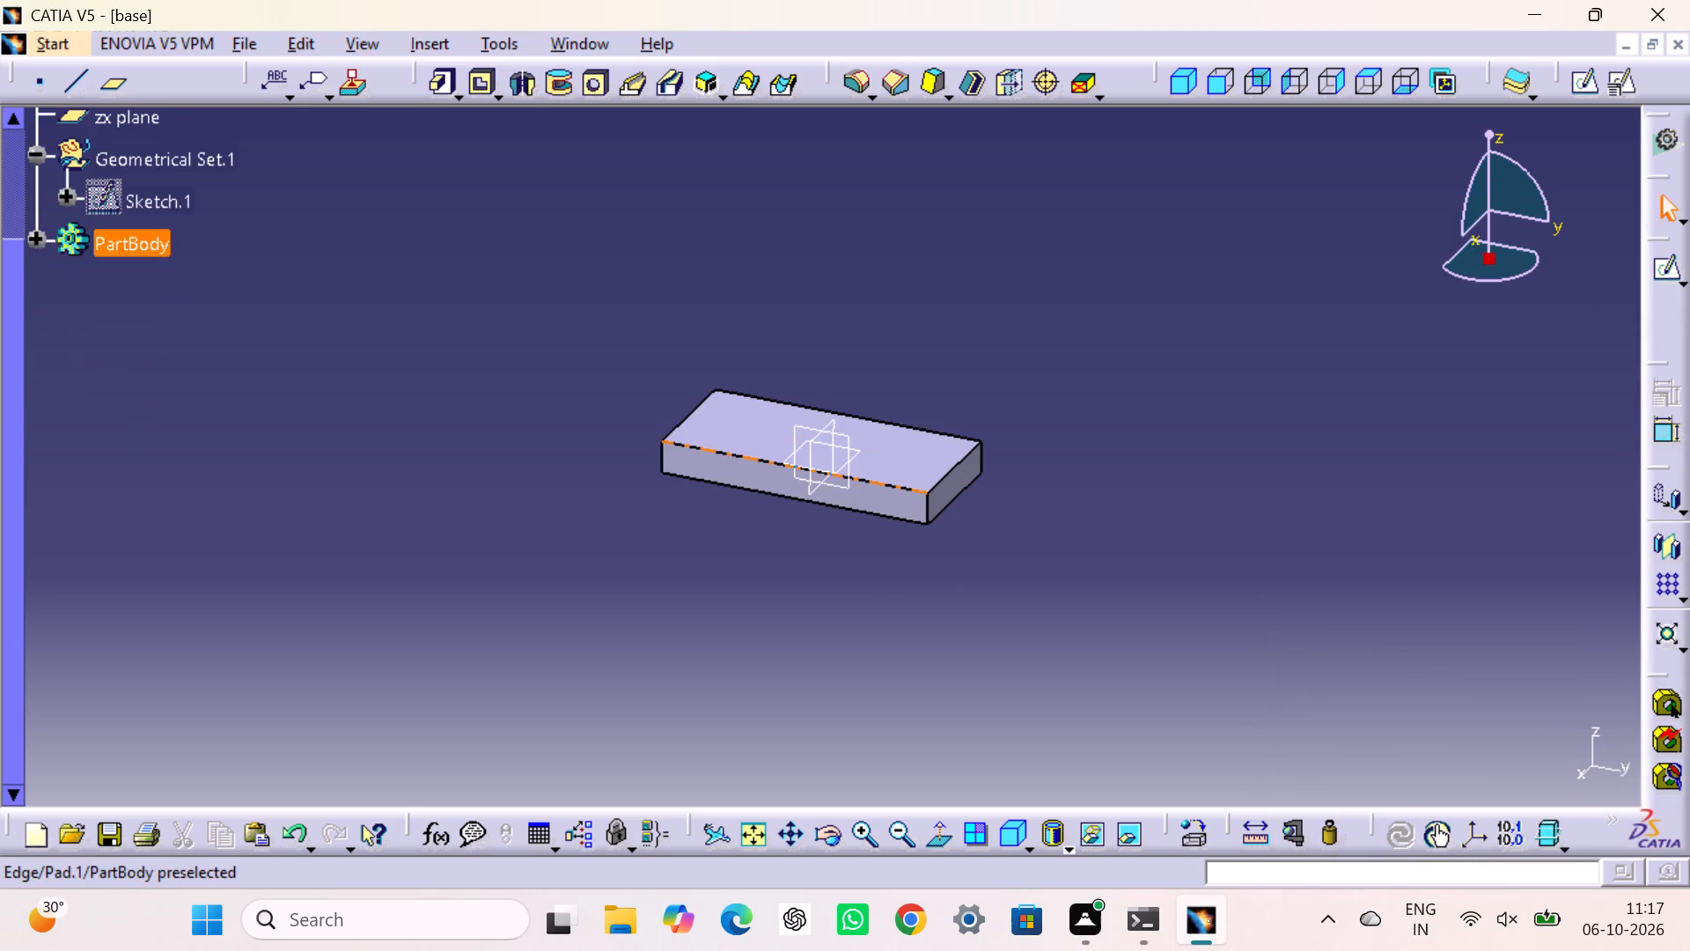
{"action": "scroll", "coordinate": [913, 486], "scroll_direction": "up", "scroll_amount": 2}
{"action": "left_click", "coordinate": [649, 484]}
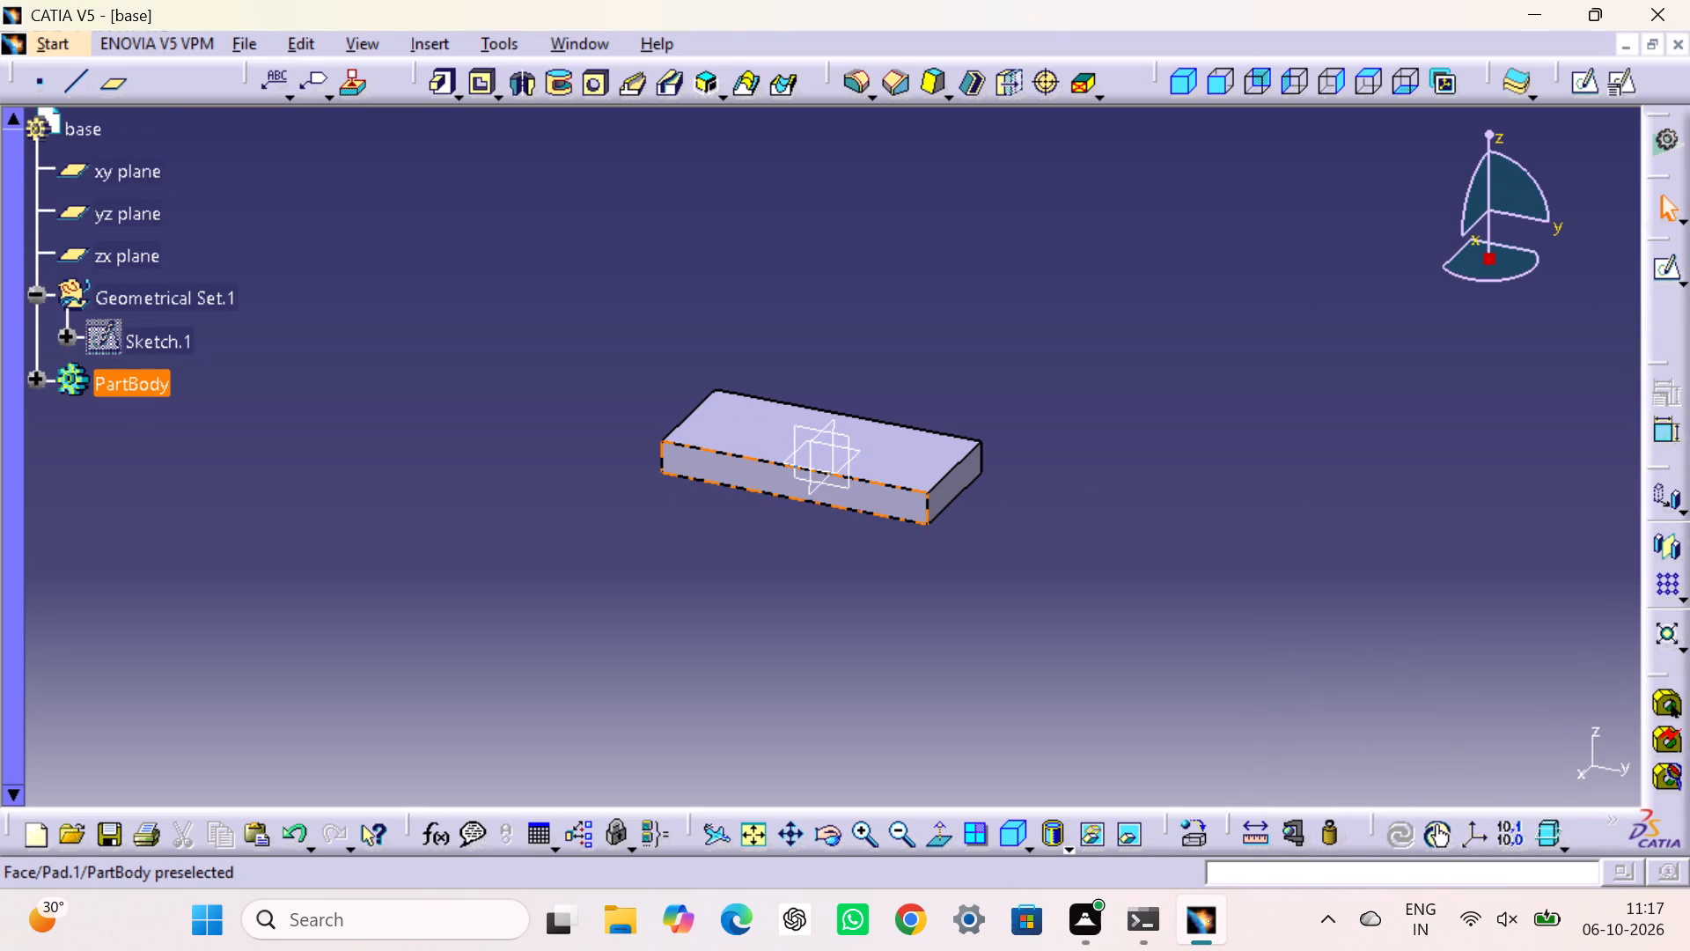
{"action": "left_click", "coordinate": [683, 457]}
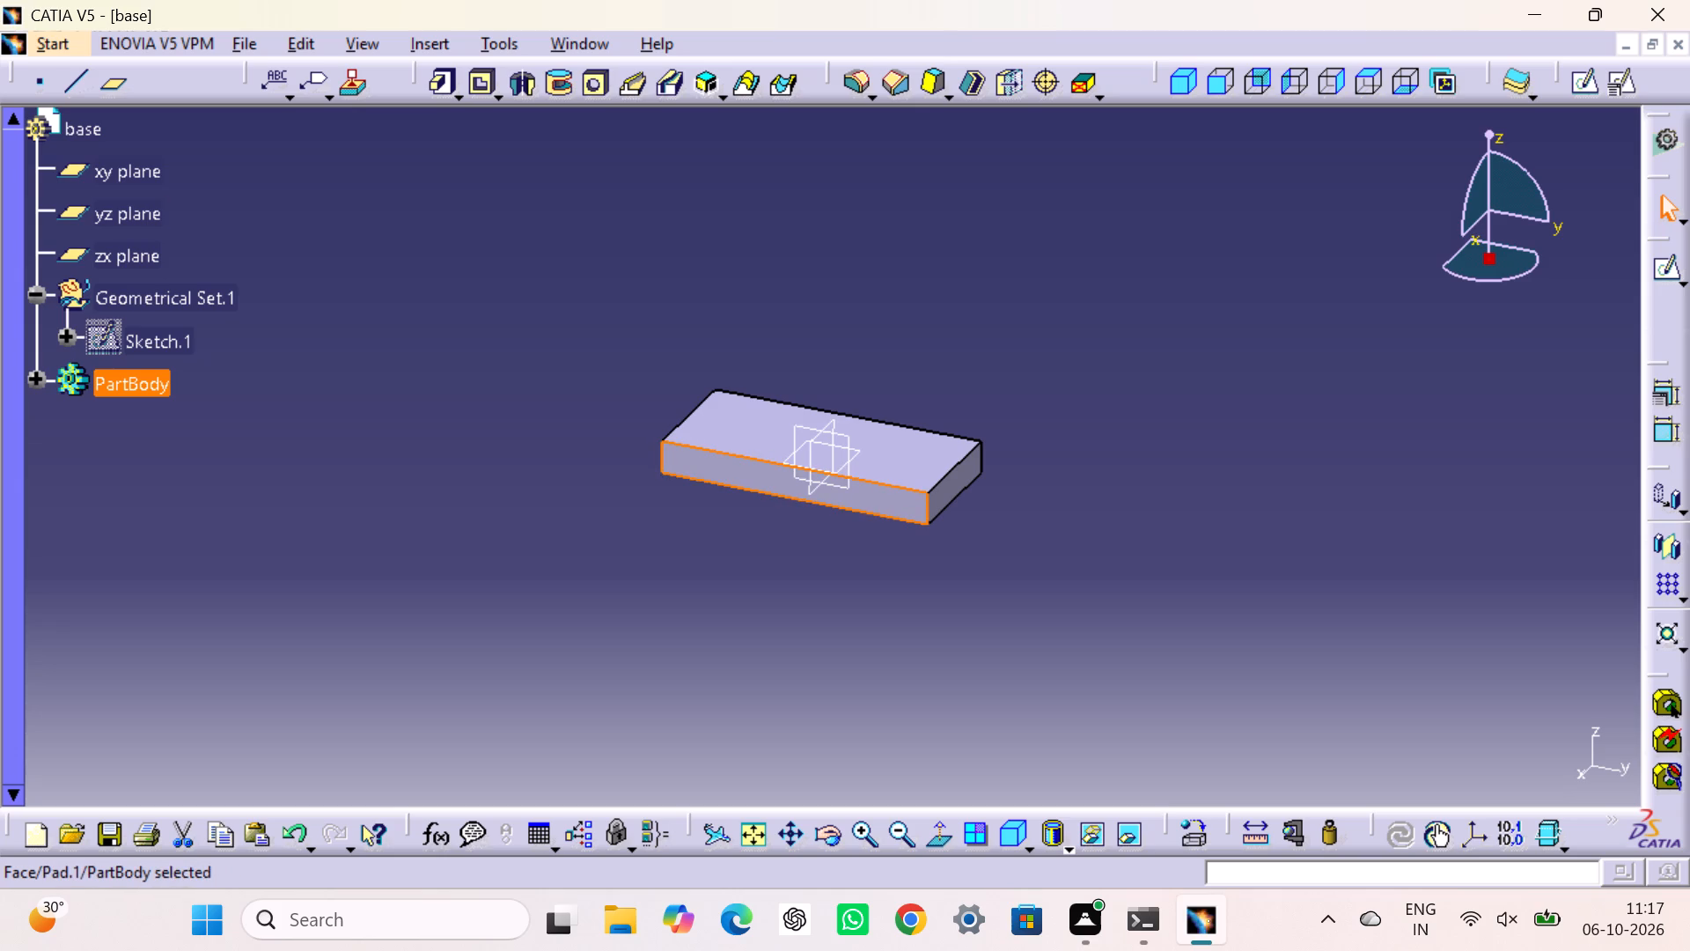
{"action": "left_click", "coordinate": [1569, 89]}
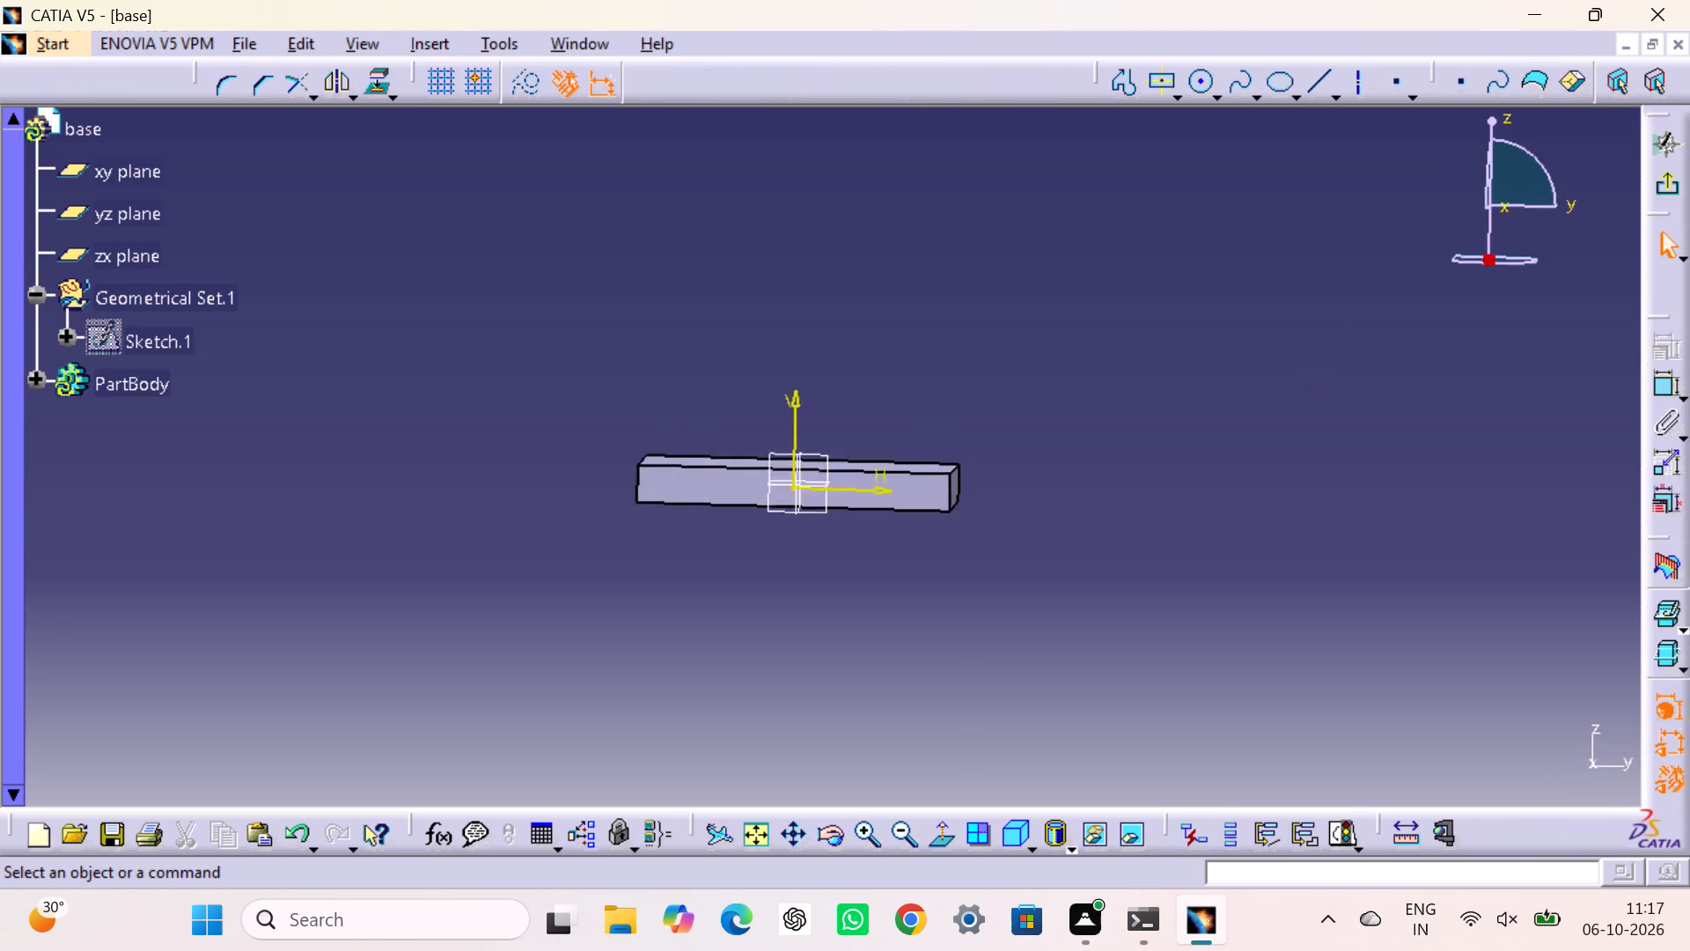
Sketch a small circle on the horizontal axis near the face's left end, centred at about H -47 mm.
{"action": "scroll", "coordinate": [769, 527], "scroll_direction": "up", "scroll_amount": 1}
{"action": "scroll", "coordinate": [744, 523], "scroll_direction": "down", "scroll_amount": 2}
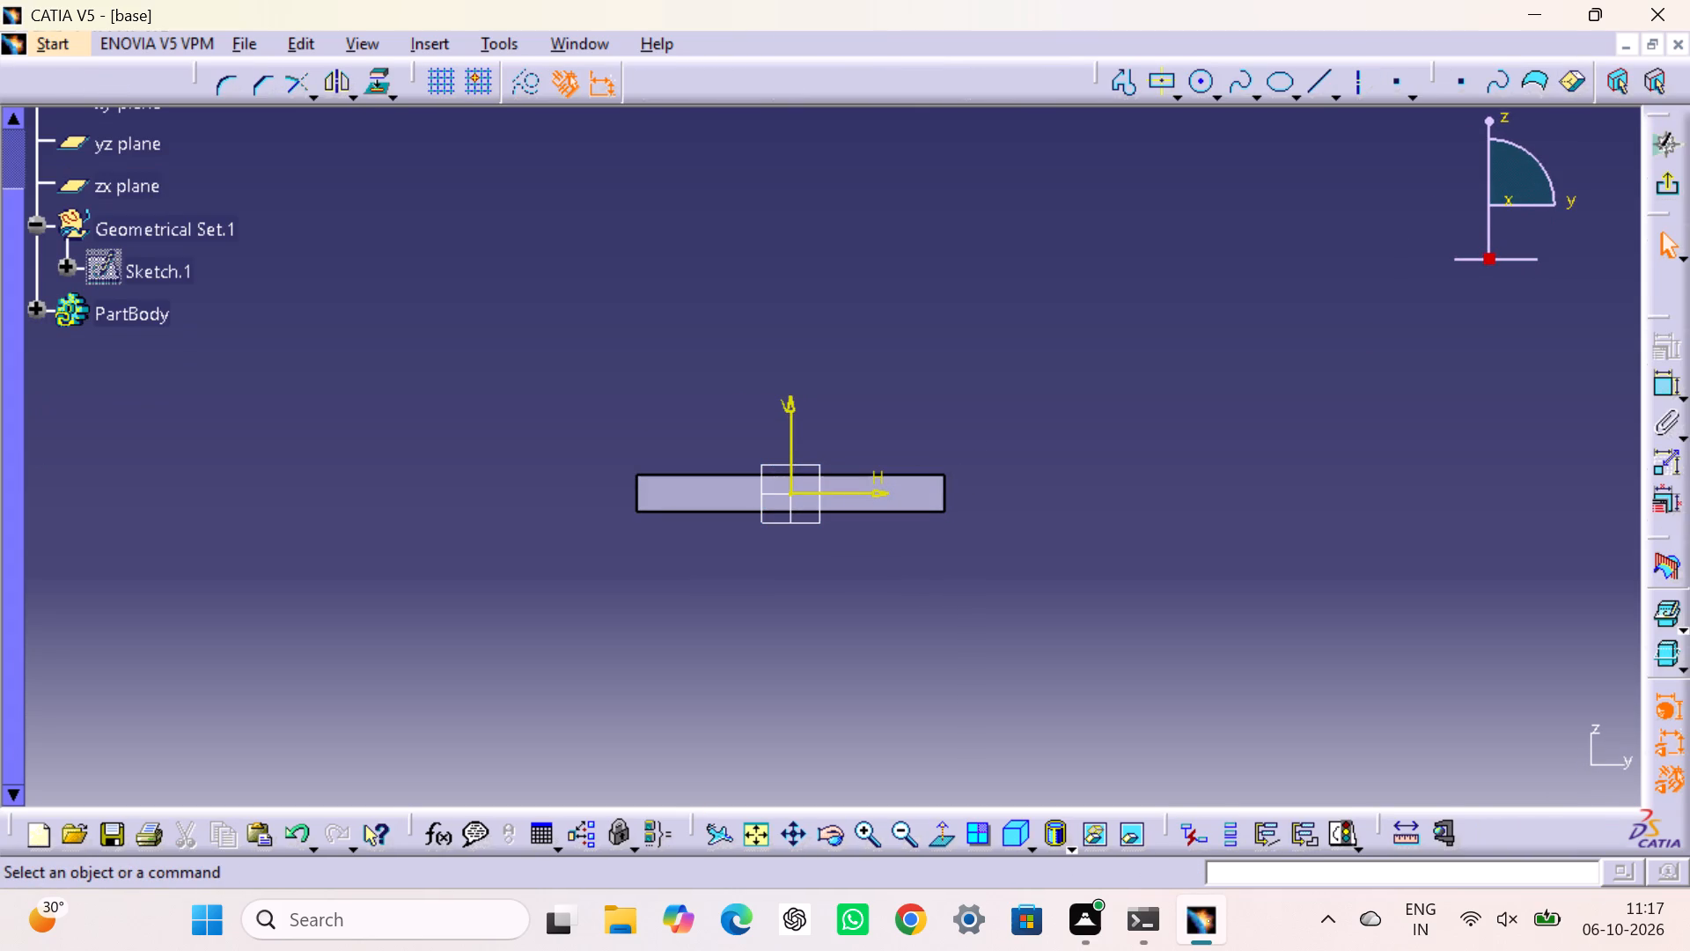
{"action": "scroll", "coordinate": [742, 516], "scroll_direction": "down", "scroll_amount": 1, "text": "ctrl"}
{"action": "scroll", "coordinate": [742, 513], "scroll_direction": "up", "scroll_amount": 1, "text": "ctrl"}
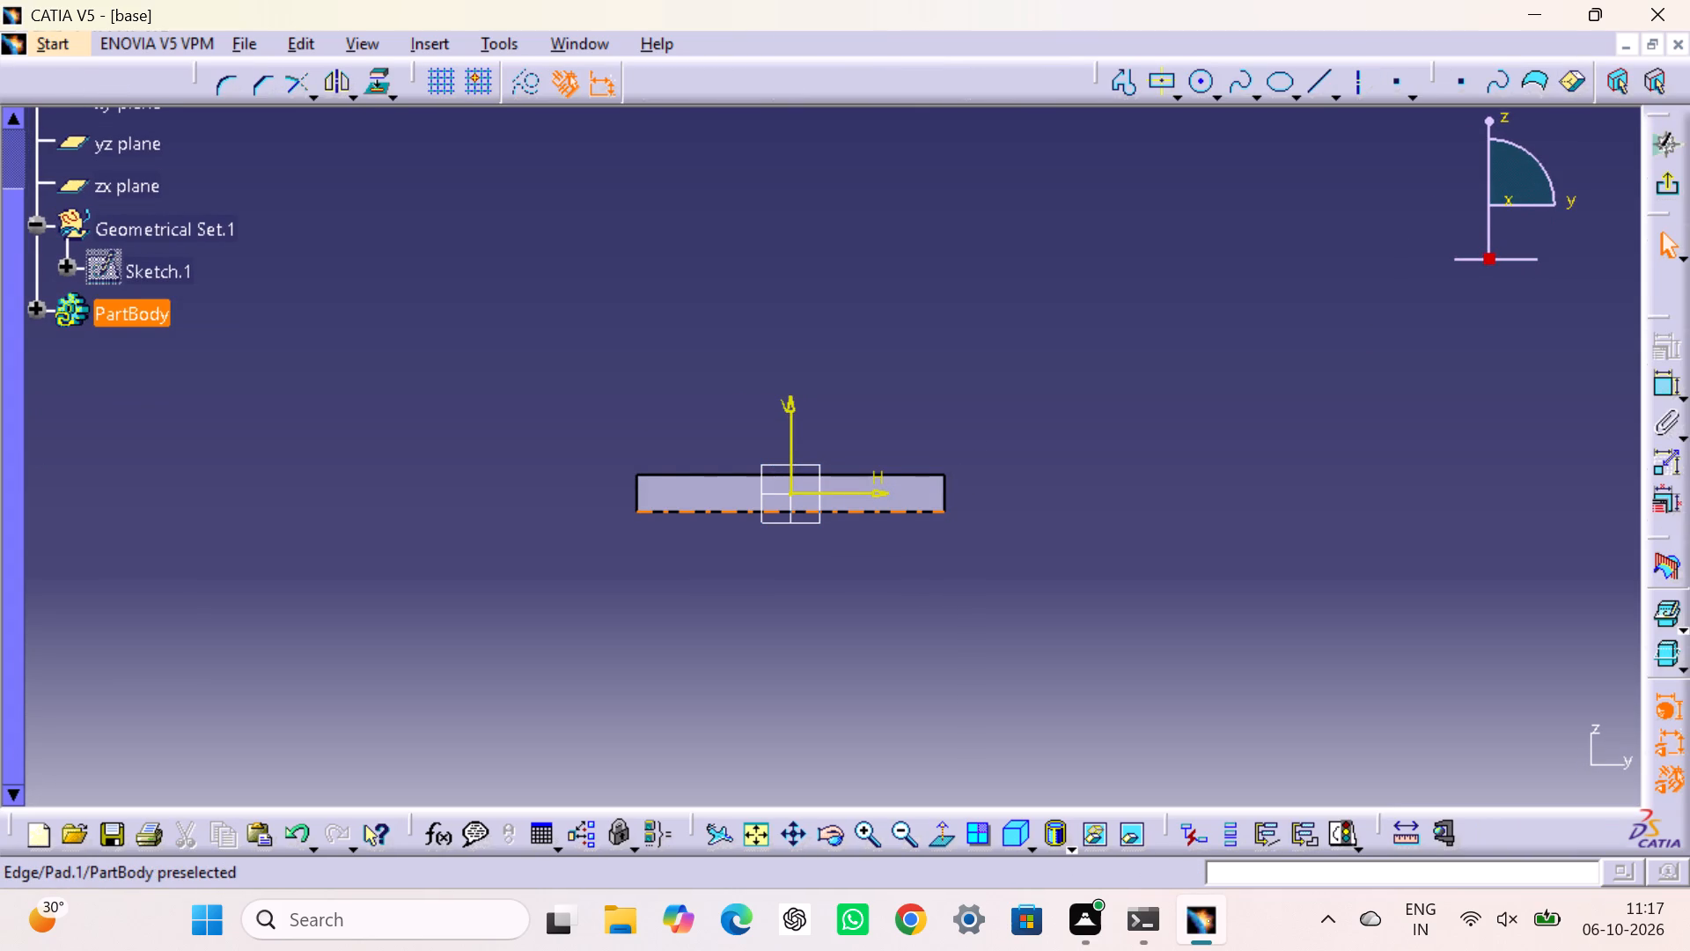
{"action": "middle_click", "coordinate": [663, 406]}
{"action": "right_click", "coordinate": [662, 406]}
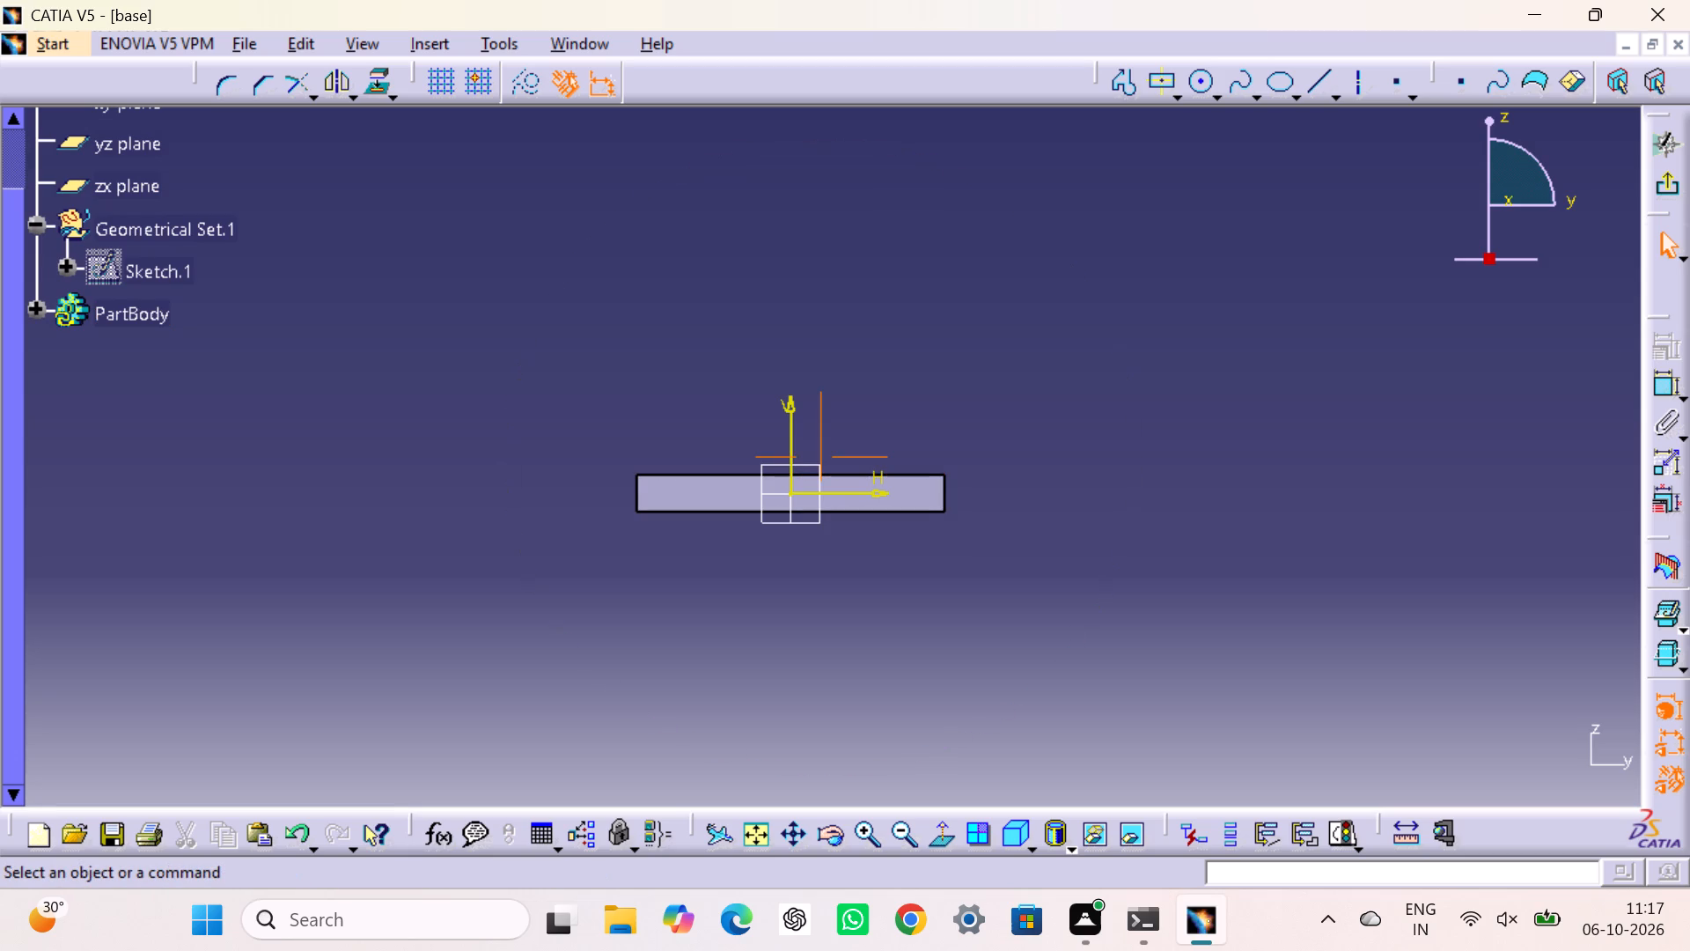
{"action": "middle_click_drag", "start_coordinate": [662, 406], "coordinate": [667, 416]}
{"action": "right_click", "coordinate": [662, 406]}
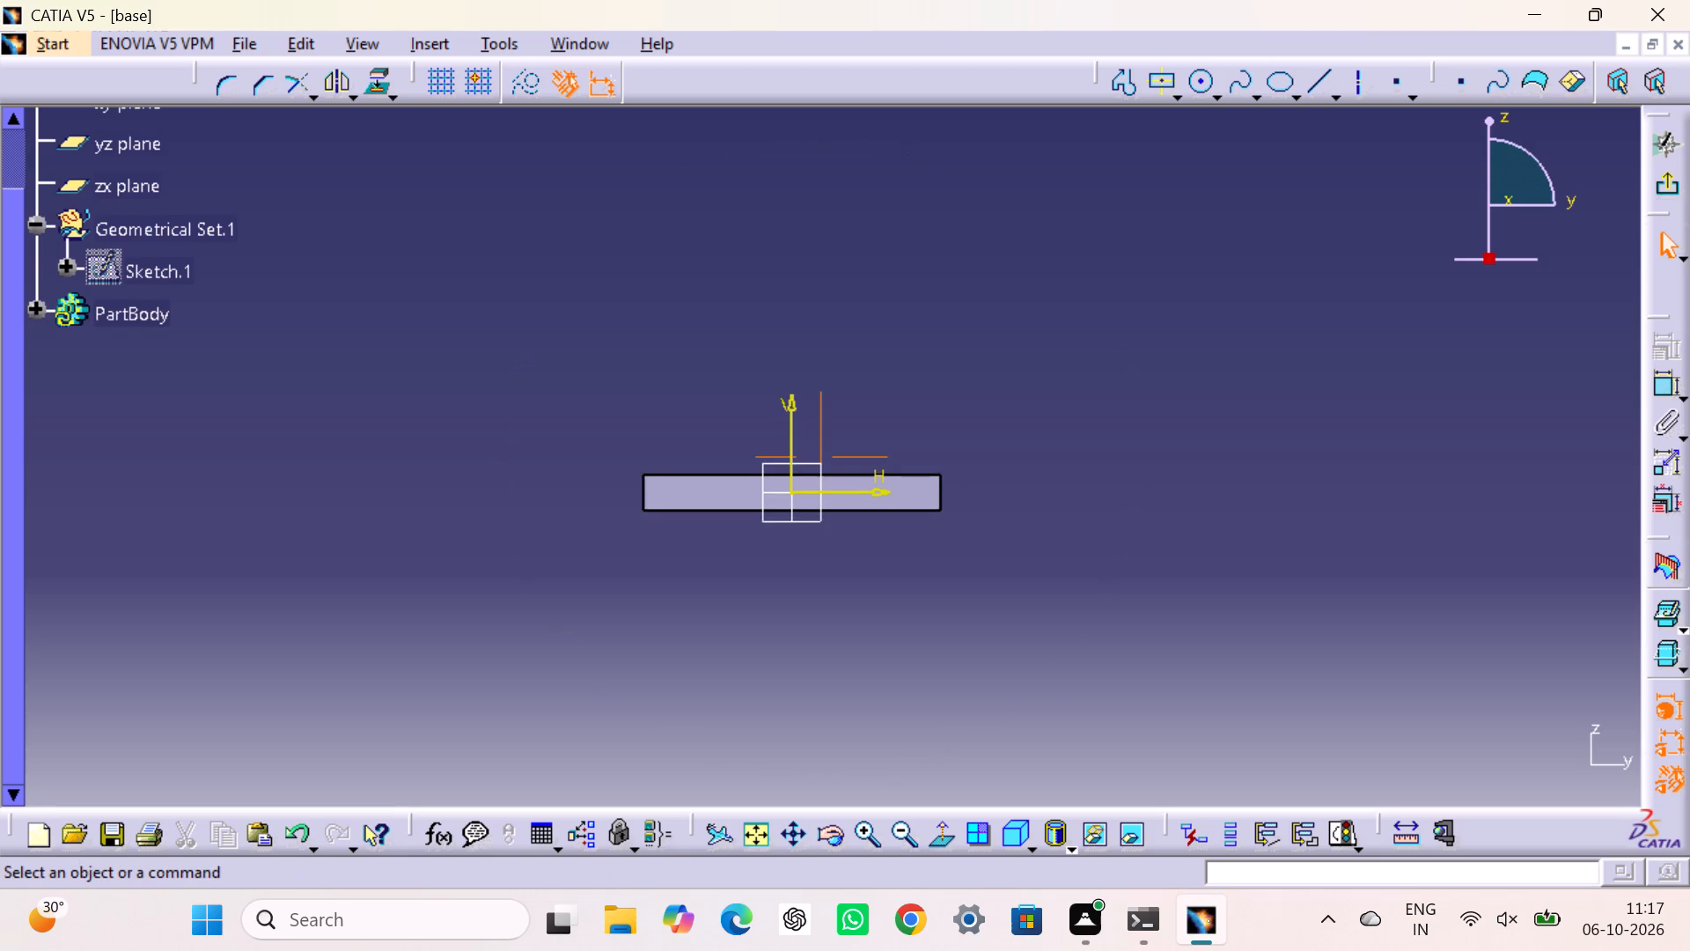
{"action": "middle_click_drag", "start_coordinate": [667, 416], "coordinate": [635, 236]}
{"action": "middle_click_drag", "start_coordinate": [685, 438], "coordinate": [677, 370]}
{"action": "right_click", "coordinate": [684, 438]}
{"action": "scroll", "coordinate": [673, 529], "scroll_direction": "up", "scroll_amount": 1}
{"action": "scroll", "coordinate": [717, 347], "scroll_direction": "down", "scroll_amount": 1}
{"action": "middle_click_drag", "start_coordinate": [717, 347], "coordinate": [911, 299]}
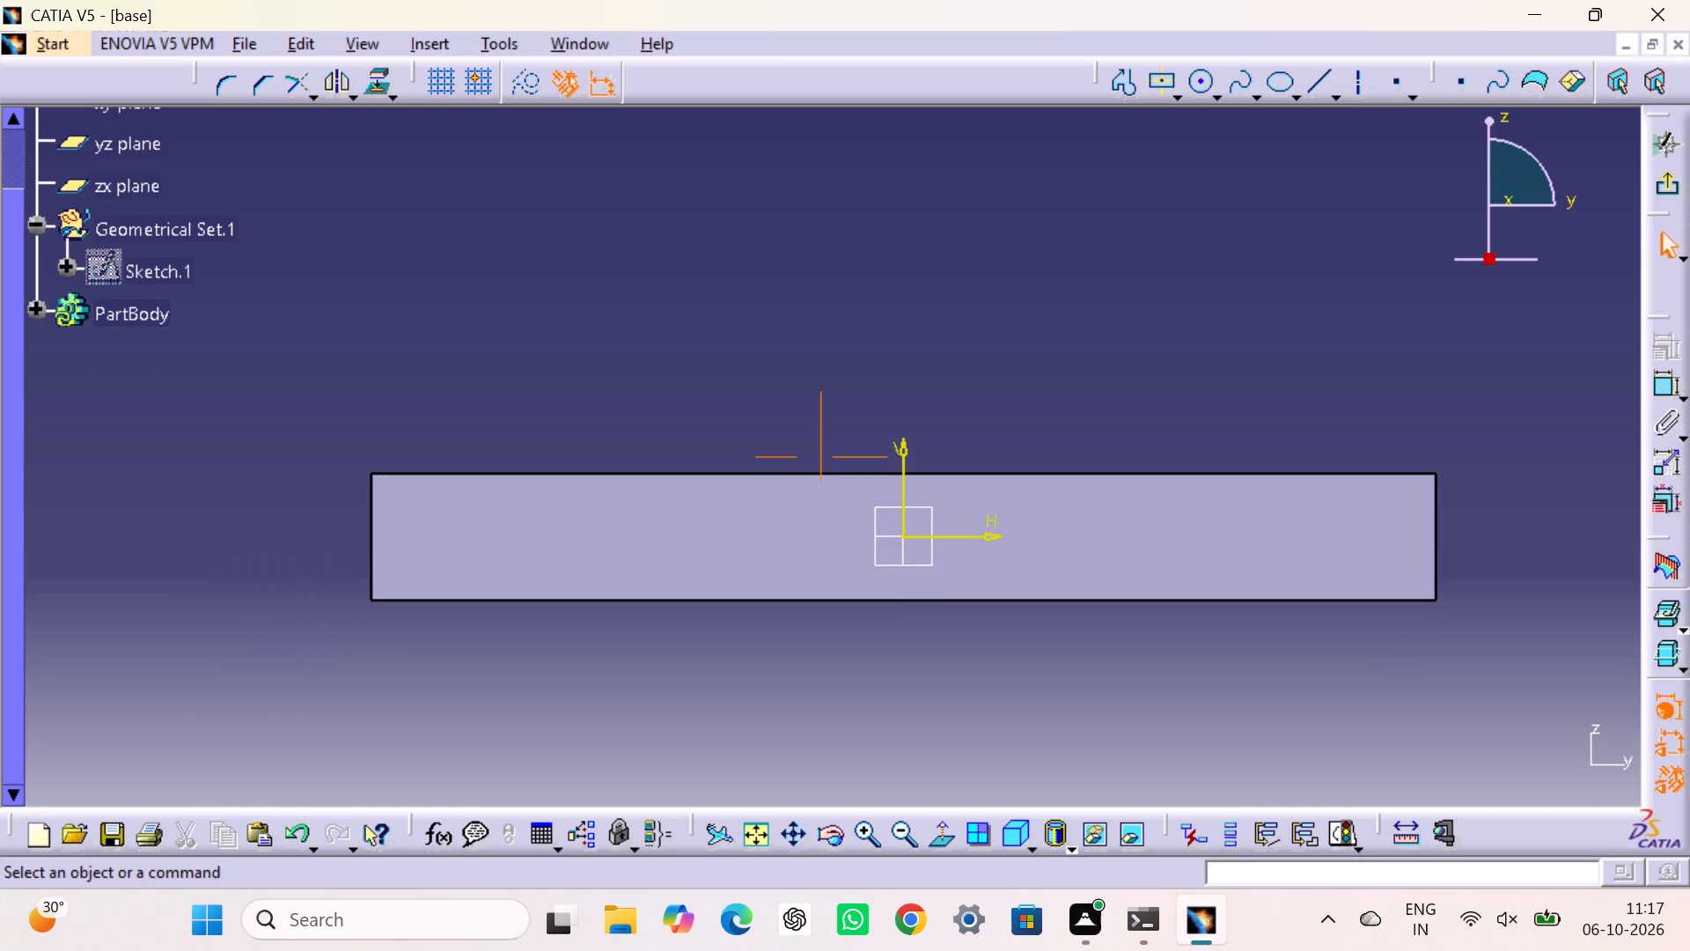
{"action": "middle_click_drag", "start_coordinate": [911, 299], "coordinate": [910, 298]}
{"action": "left_click", "coordinate": [626, 310]}
{"action": "scroll", "coordinate": [584, 306], "scroll_direction": "up", "scroll_amount": 1}
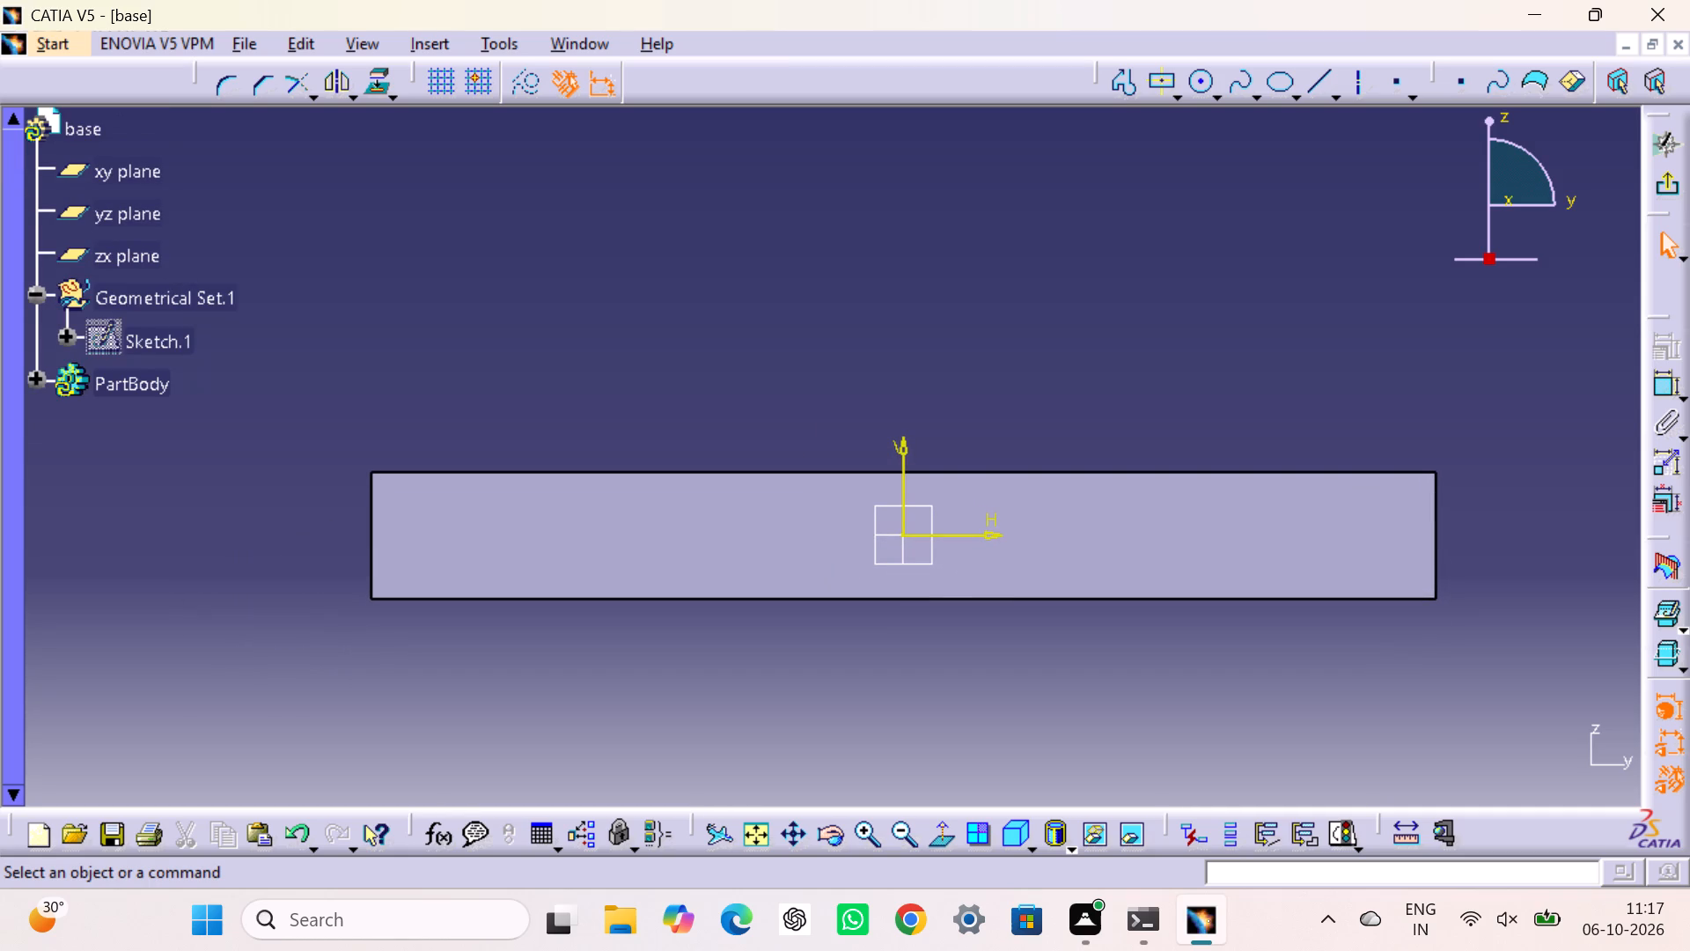
{"action": "scroll", "coordinate": [584, 254], "scroll_direction": "down", "scroll_amount": 1, "text": "ctrl"}
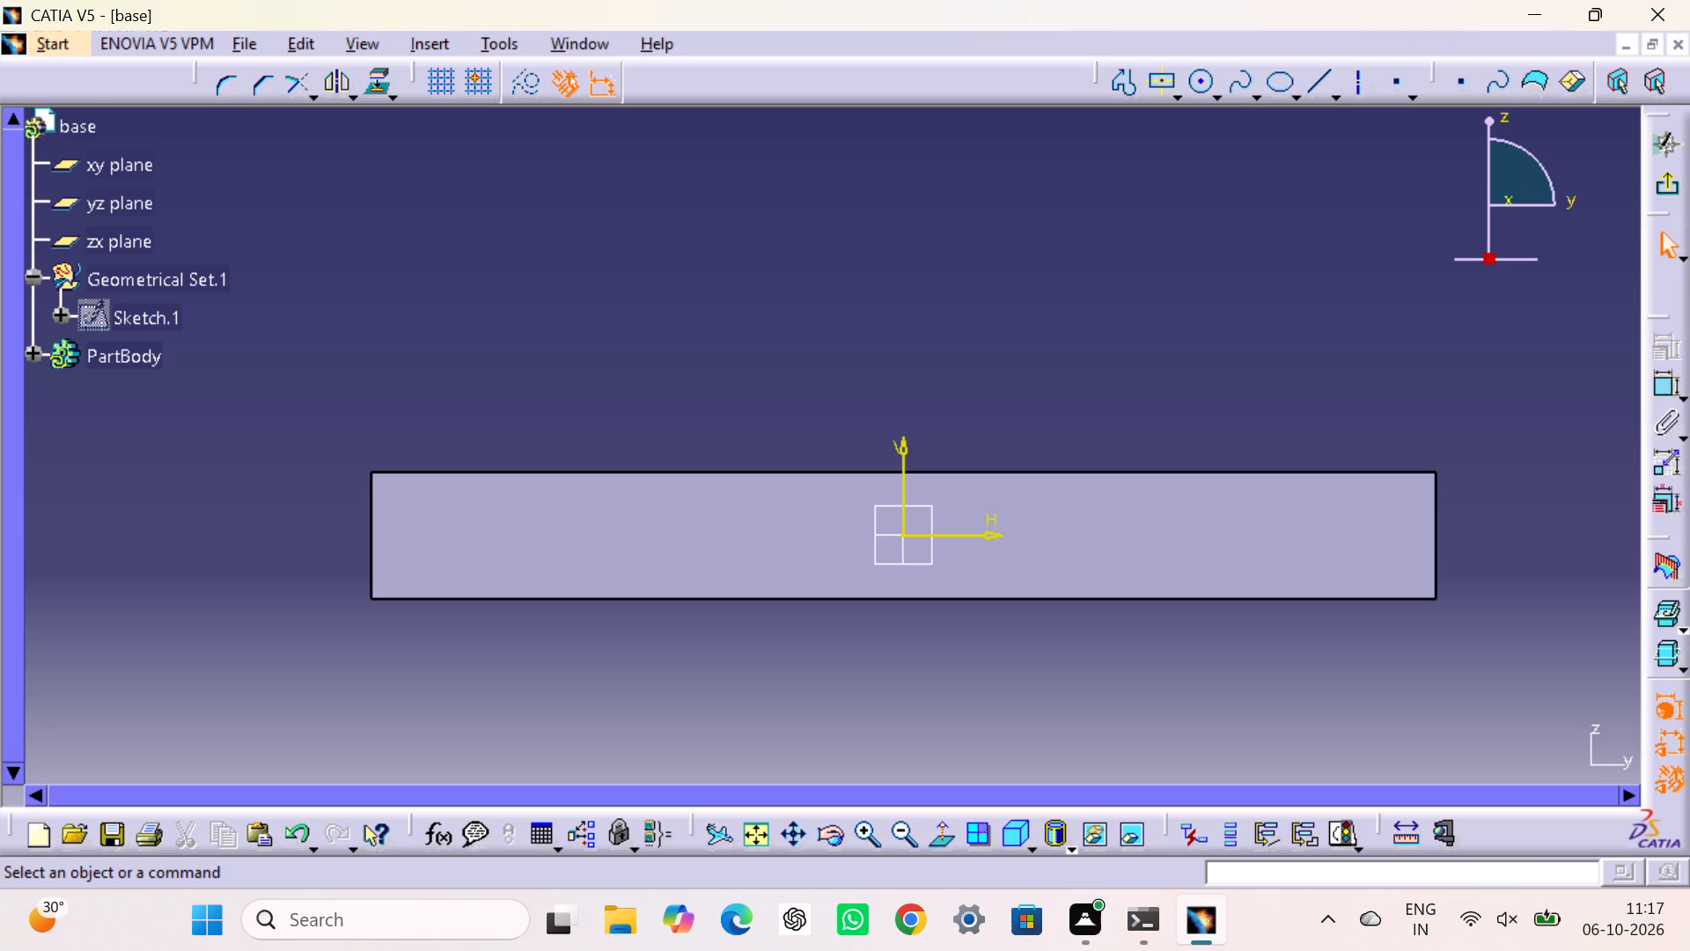
{"action": "left_click", "coordinate": [1194, 85]}
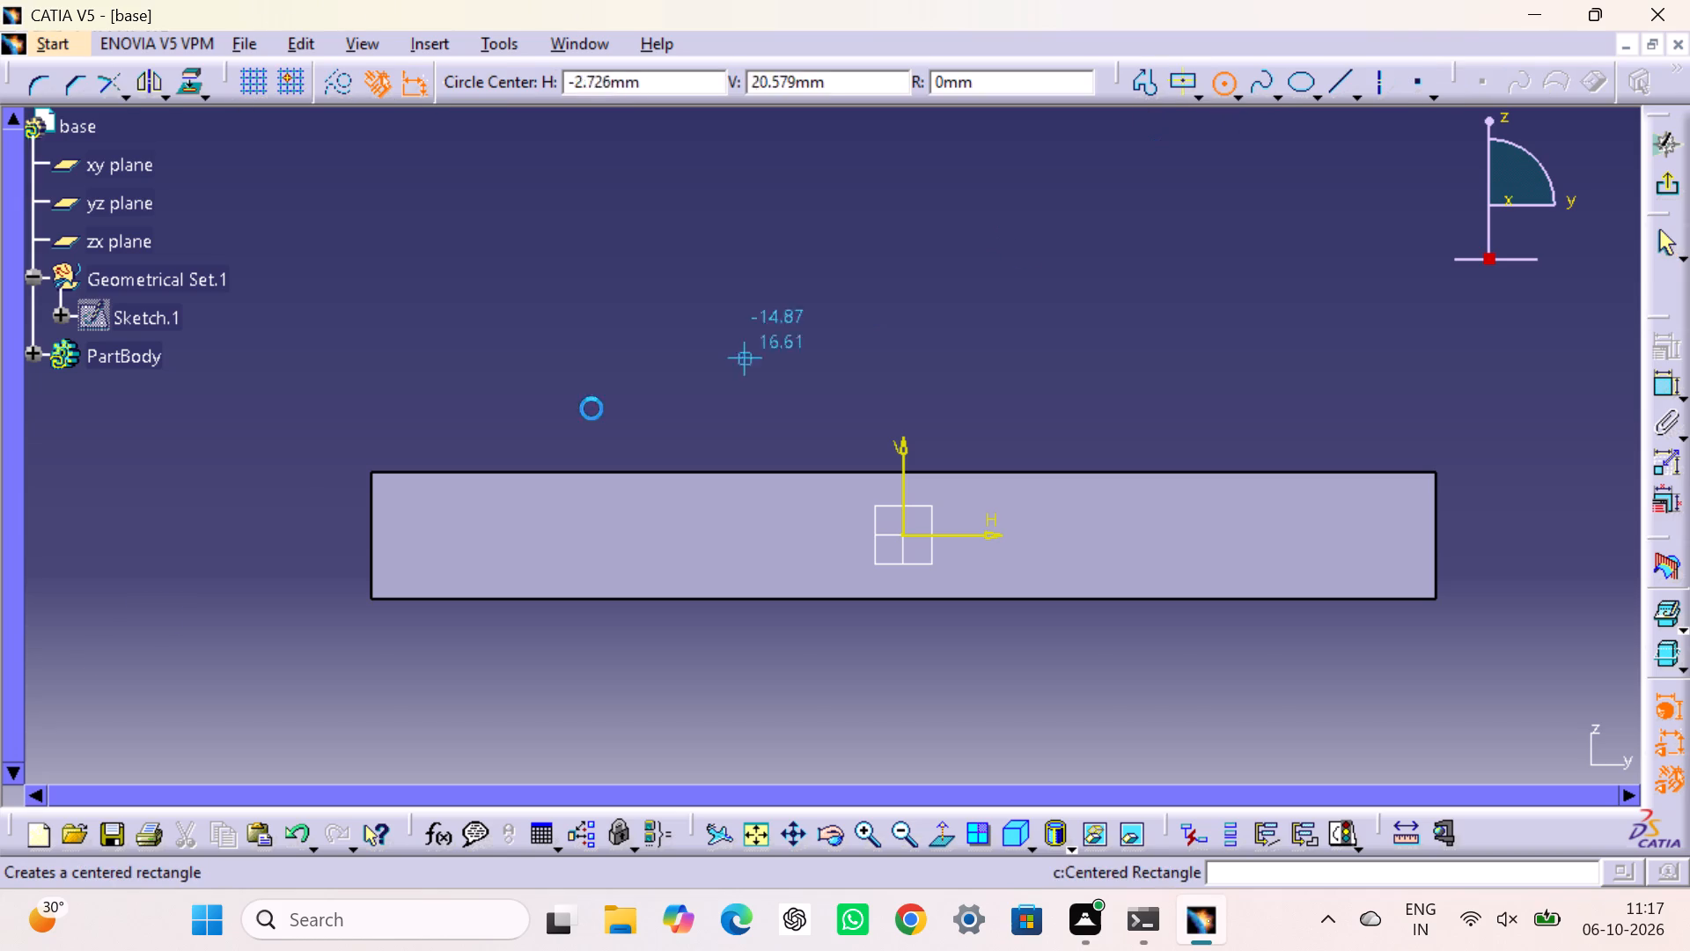
{"action": "left_click", "coordinate": [400, 535]}
{"action": "left_click", "coordinate": [415, 541]}
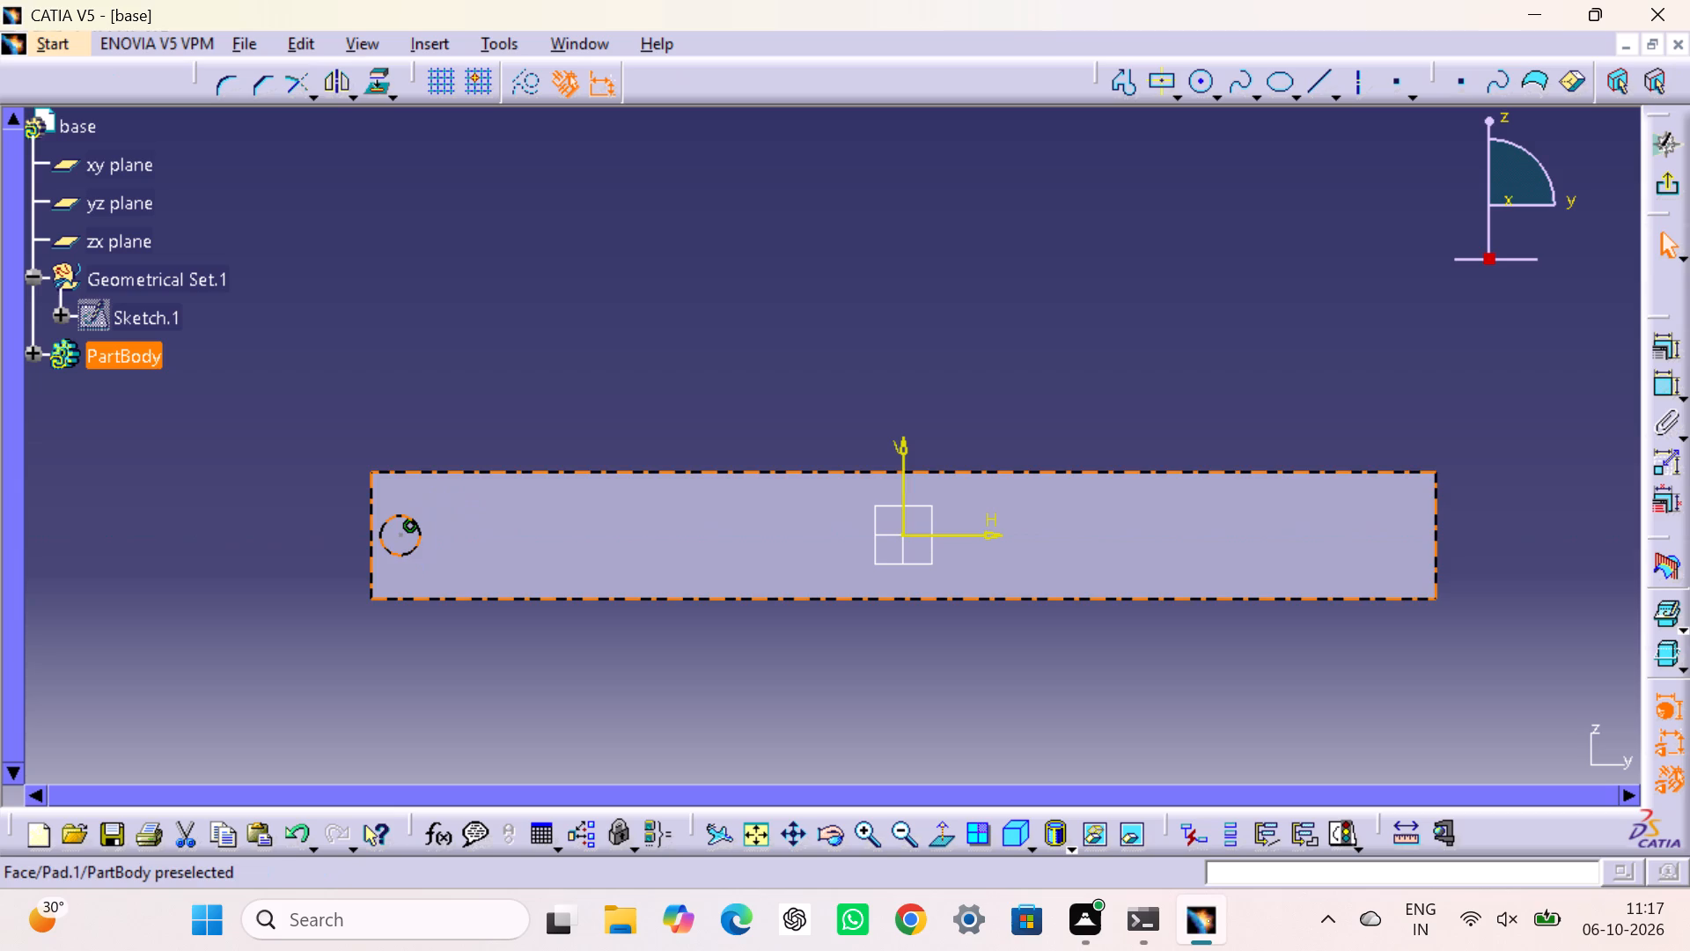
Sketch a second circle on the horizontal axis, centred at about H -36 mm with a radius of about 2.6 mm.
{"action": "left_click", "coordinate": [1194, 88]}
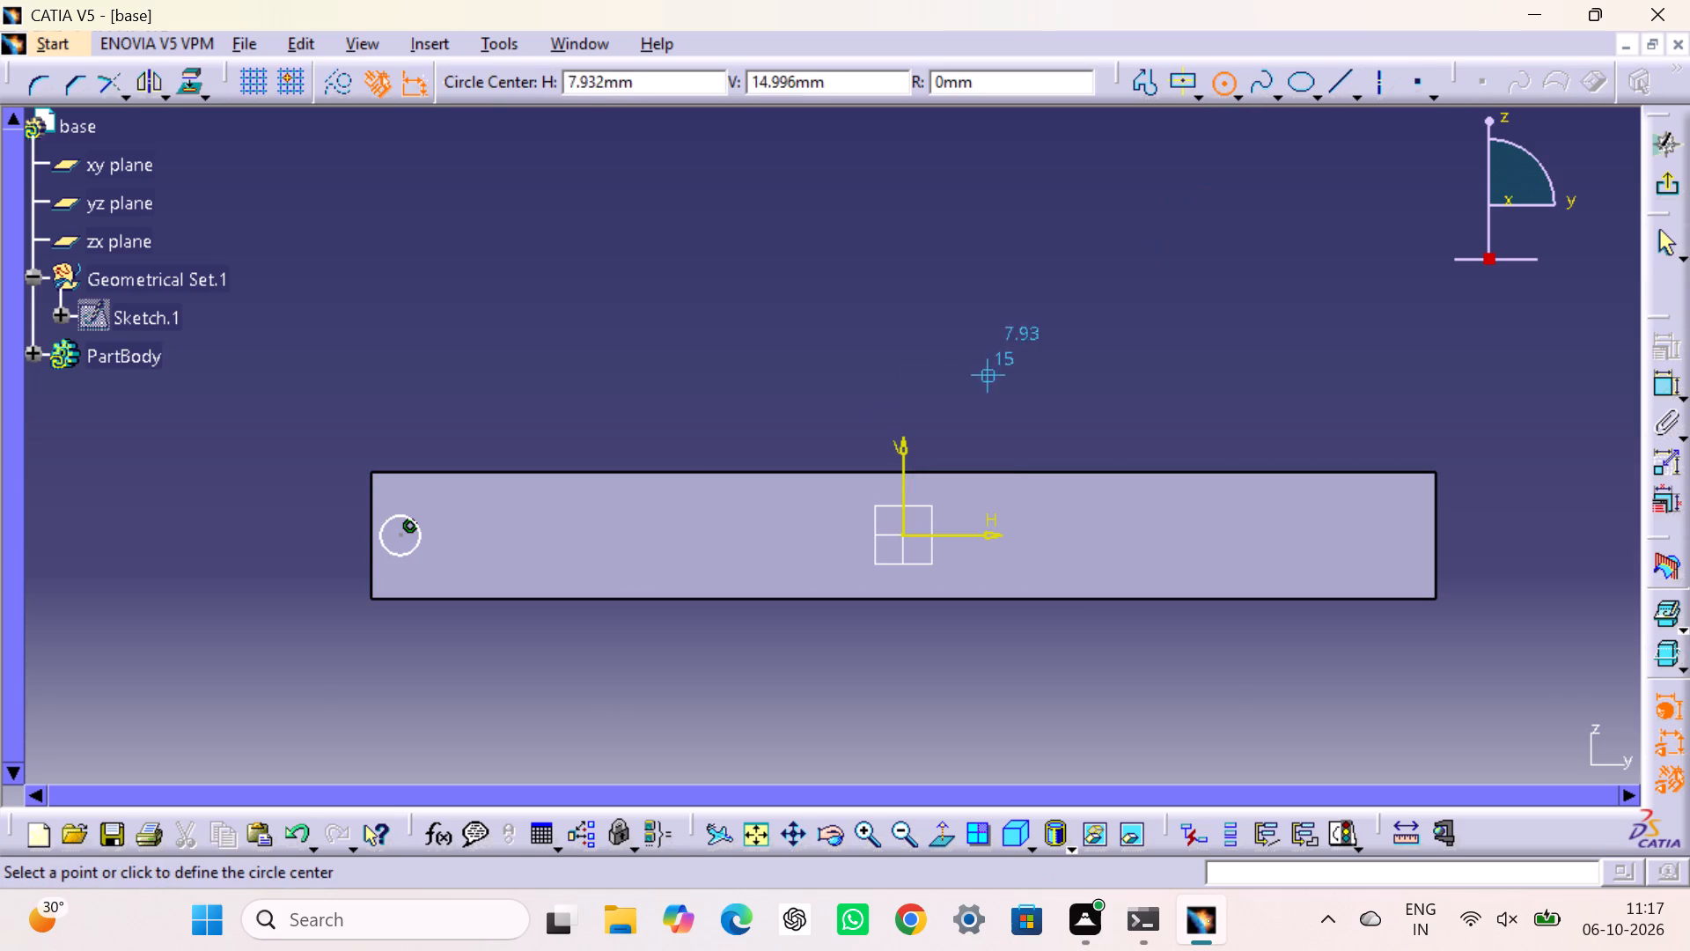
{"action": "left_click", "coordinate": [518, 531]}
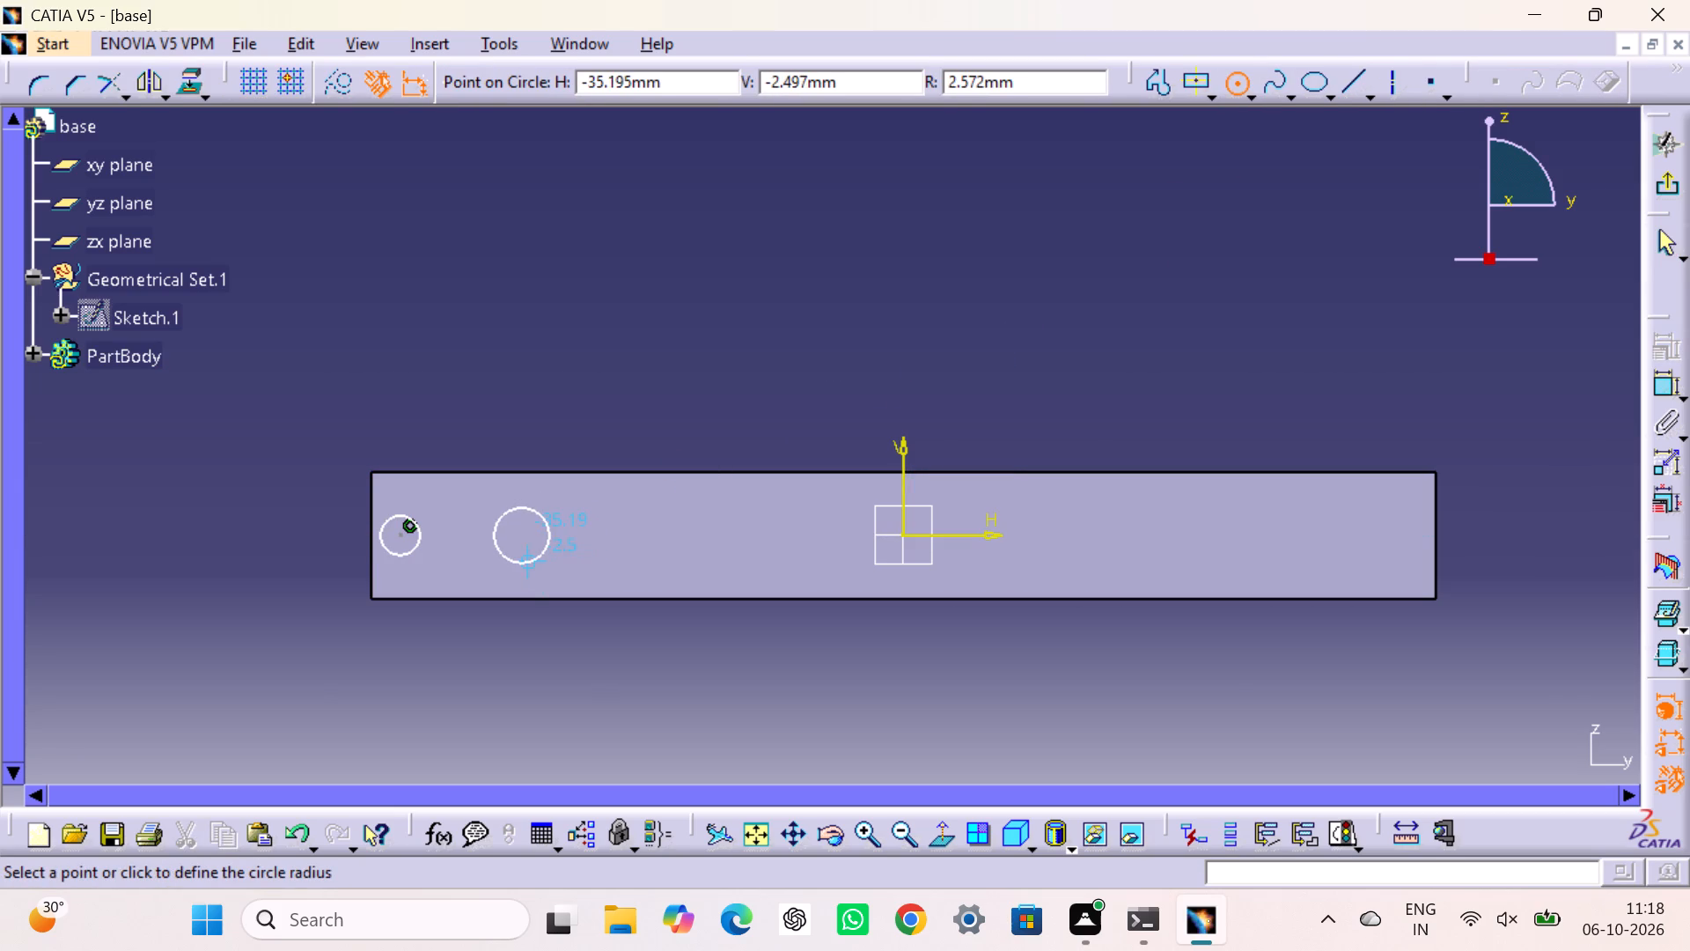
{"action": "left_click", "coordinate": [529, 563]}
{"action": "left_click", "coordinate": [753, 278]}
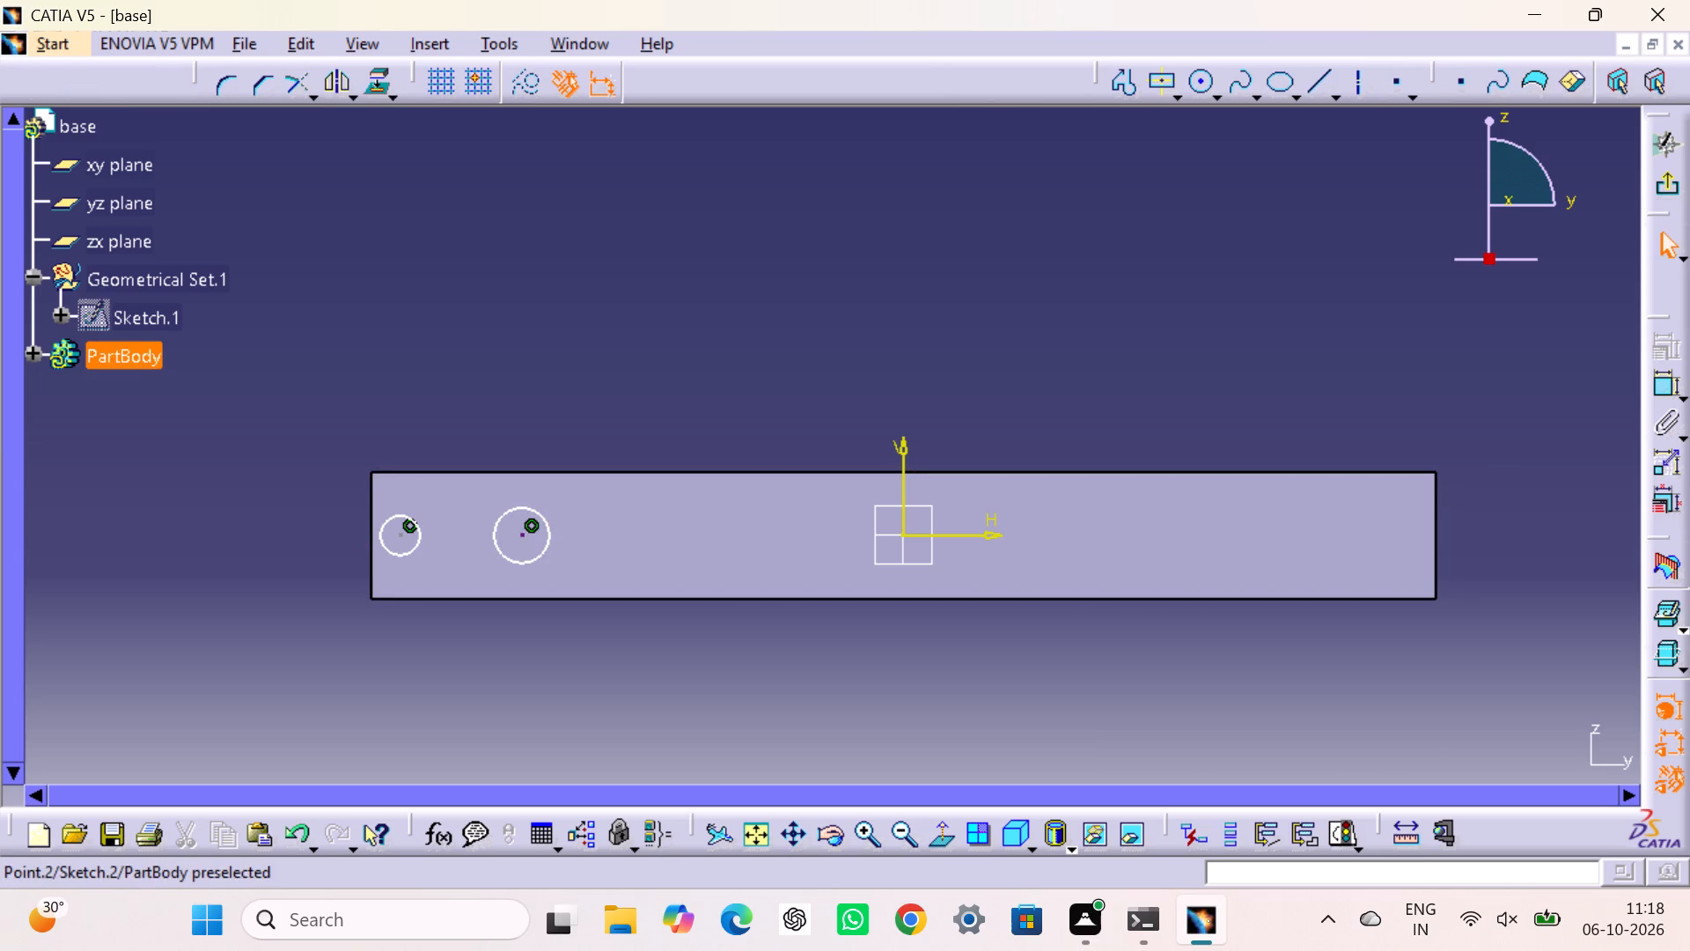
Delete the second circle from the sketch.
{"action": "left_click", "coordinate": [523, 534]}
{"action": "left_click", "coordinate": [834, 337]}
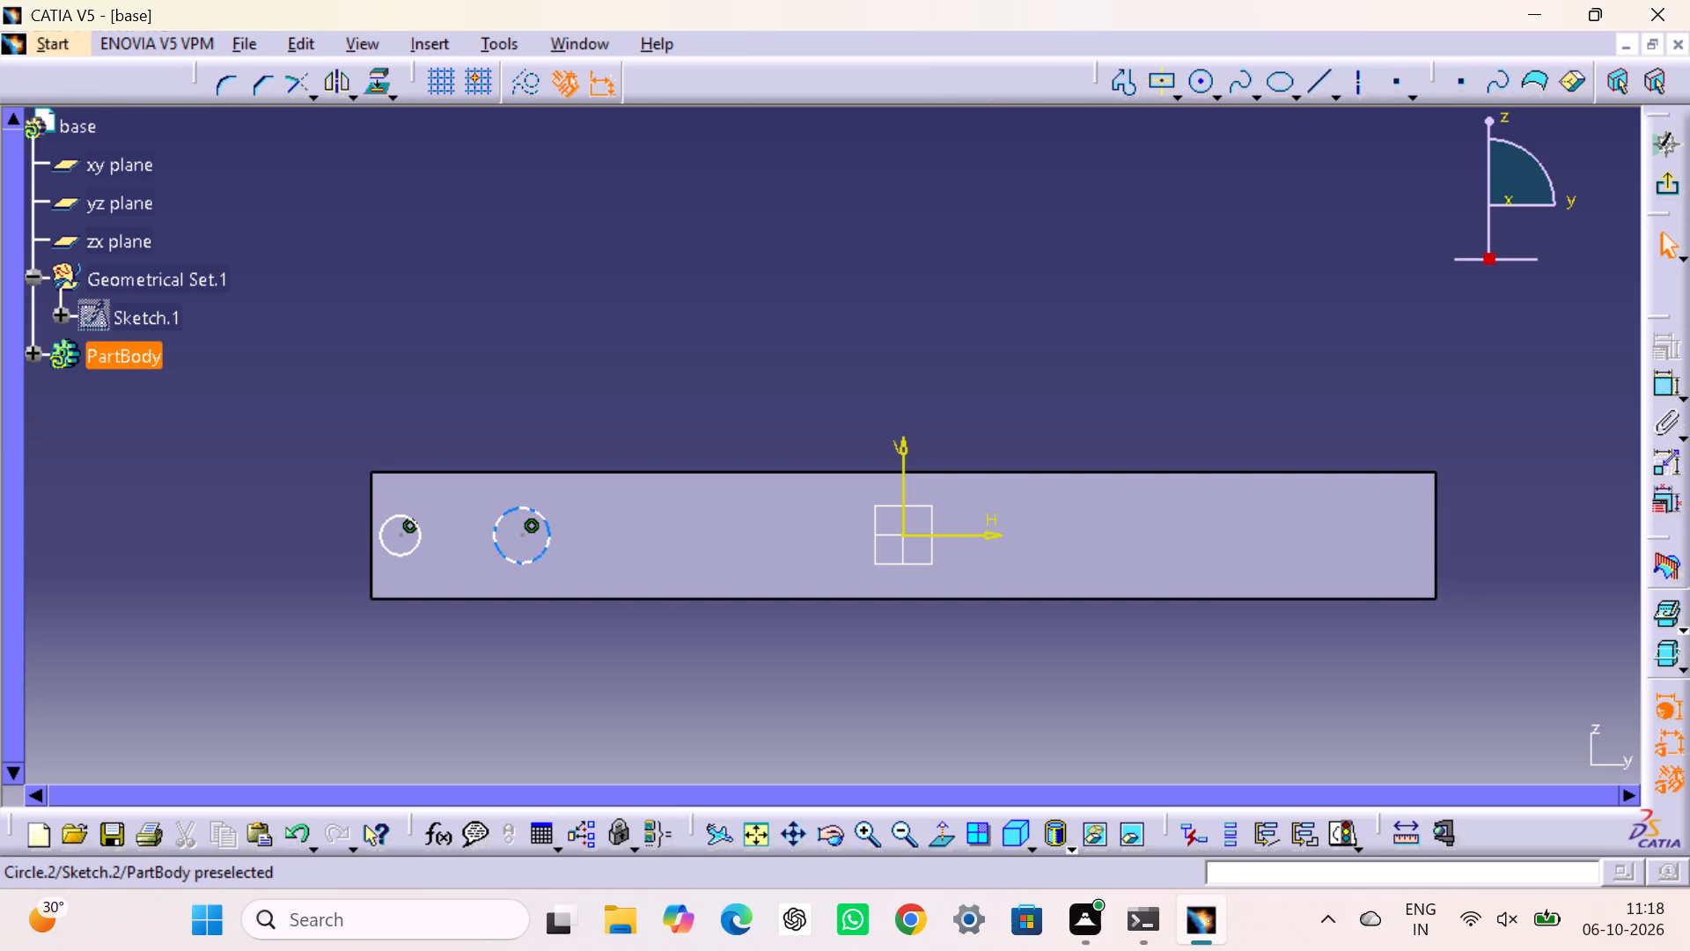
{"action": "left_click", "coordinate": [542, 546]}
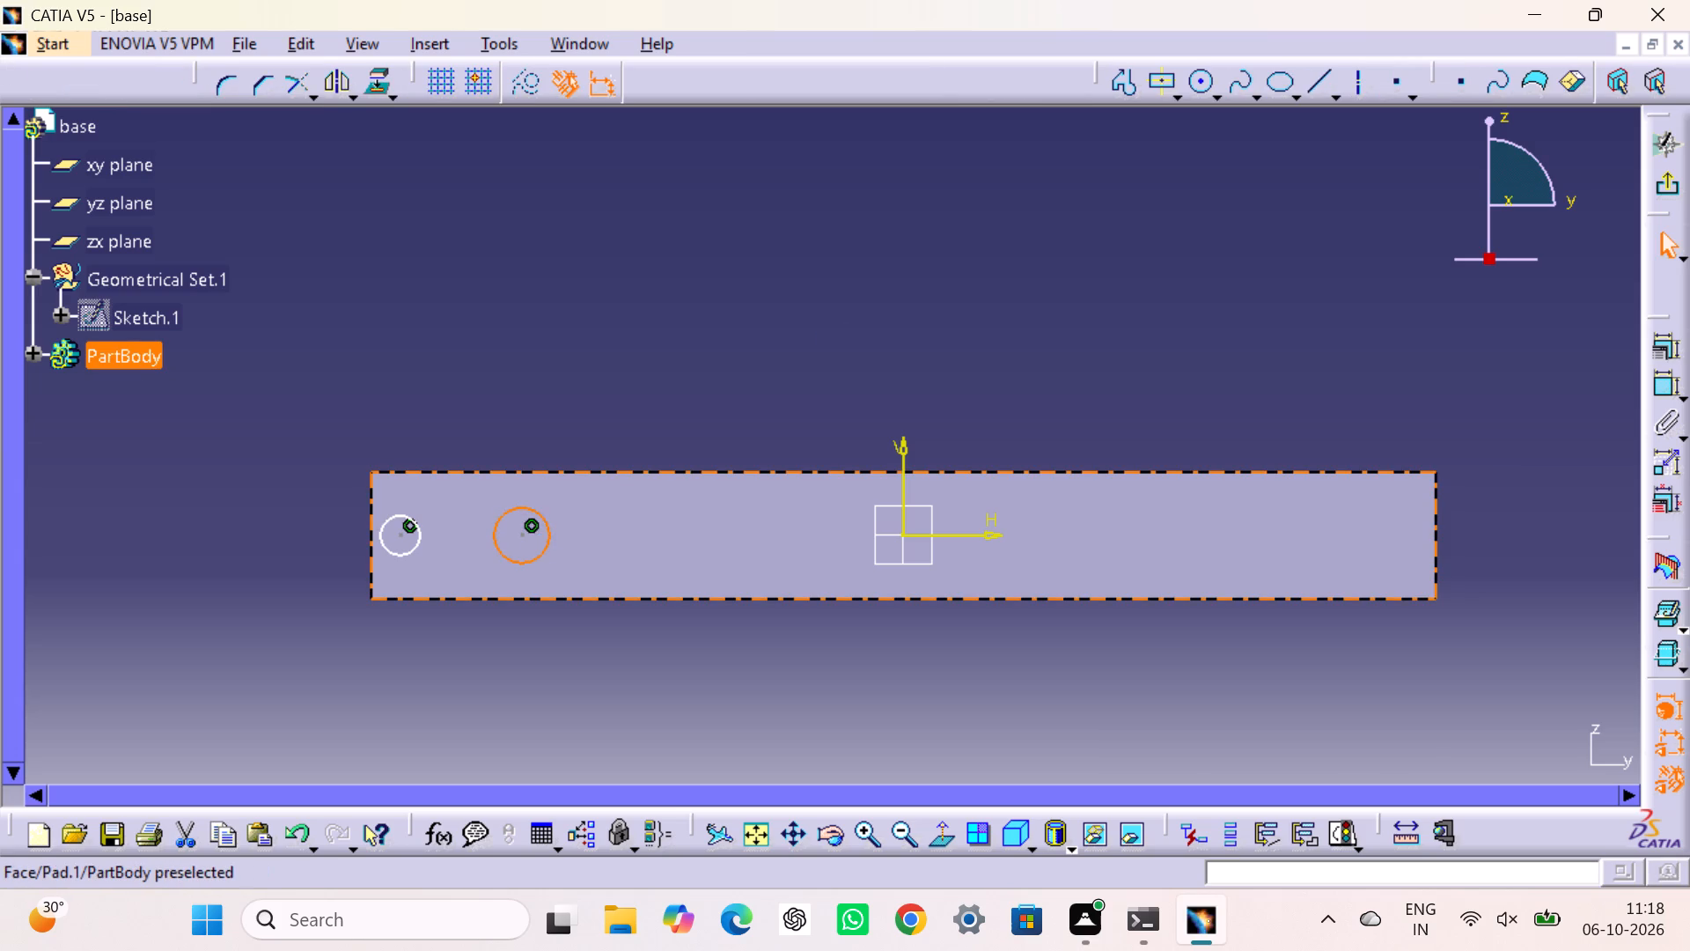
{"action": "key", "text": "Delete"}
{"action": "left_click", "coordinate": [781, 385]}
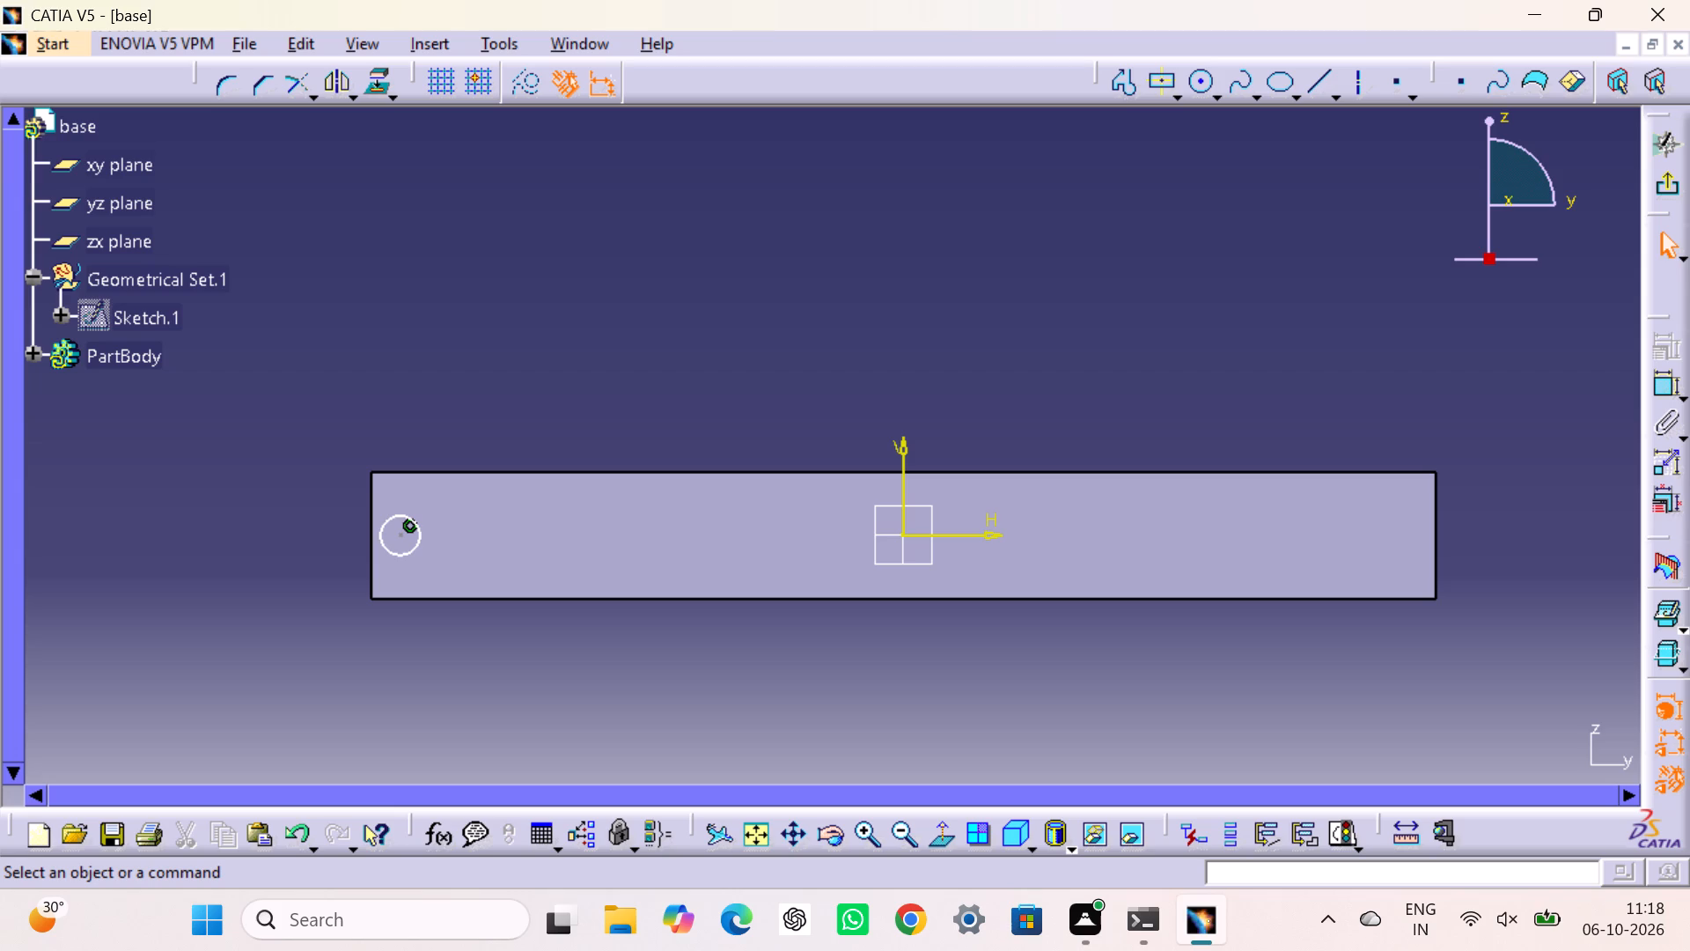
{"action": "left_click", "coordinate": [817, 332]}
Sketch a second circle on the horizontal axis, centred about 11 mm to the right of the first circle's centre.
{"action": "left_click", "coordinate": [1201, 85]}
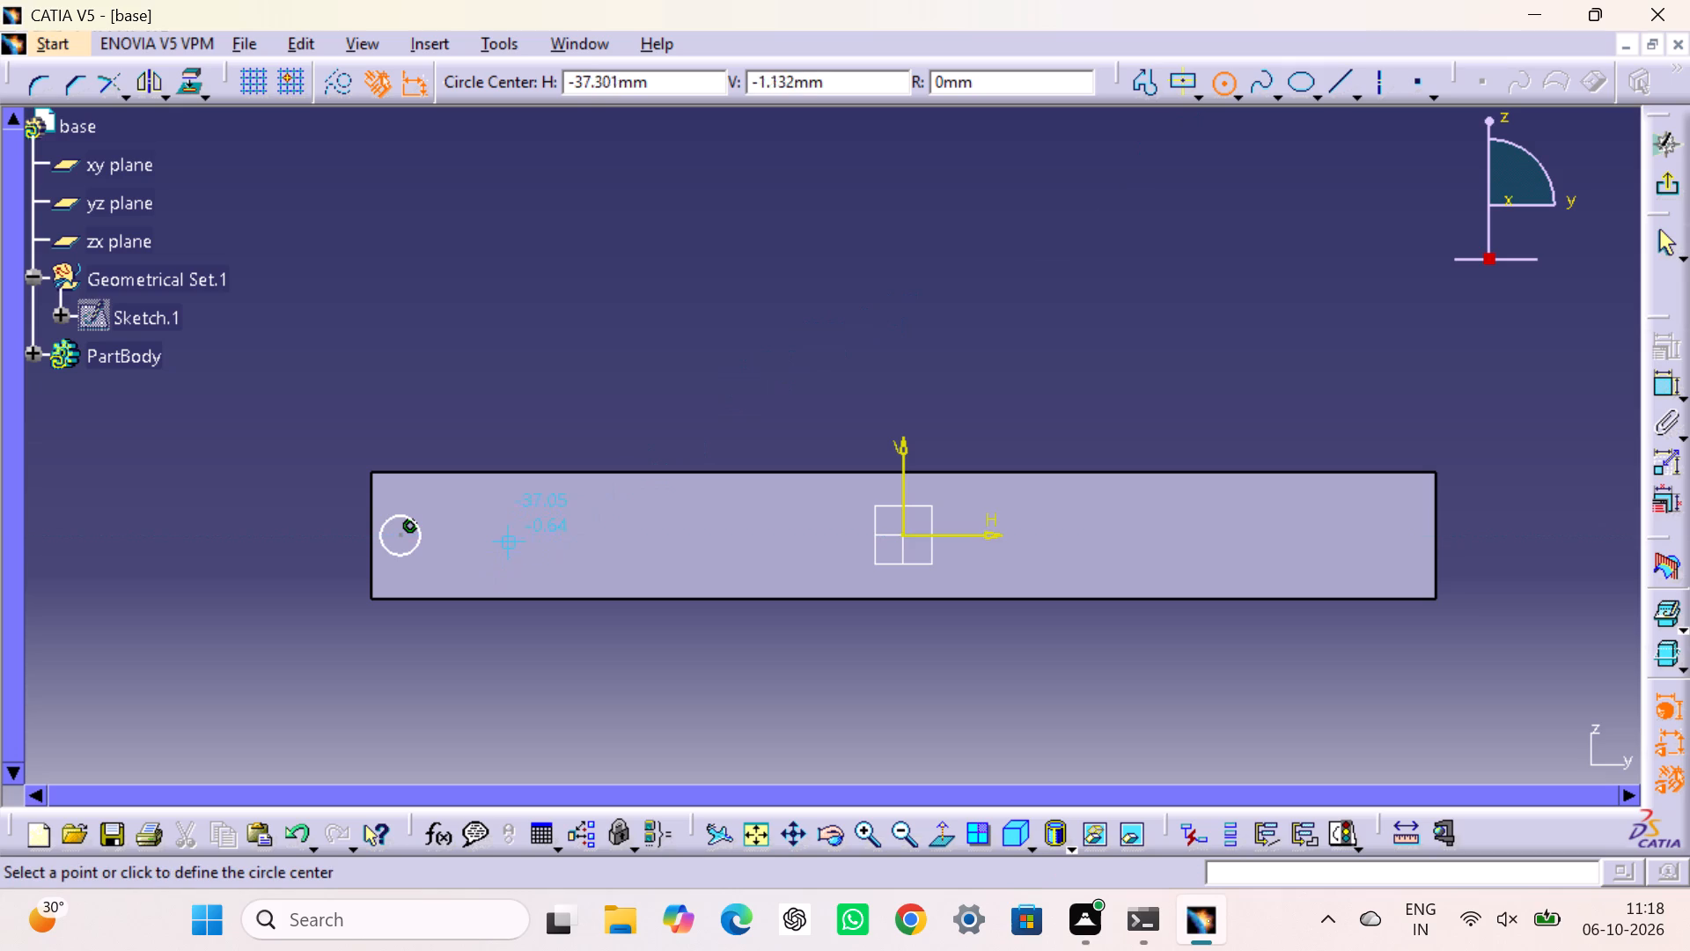
{"action": "left_click", "coordinate": [516, 535]}
{"action": "left_click", "coordinate": [535, 548]}
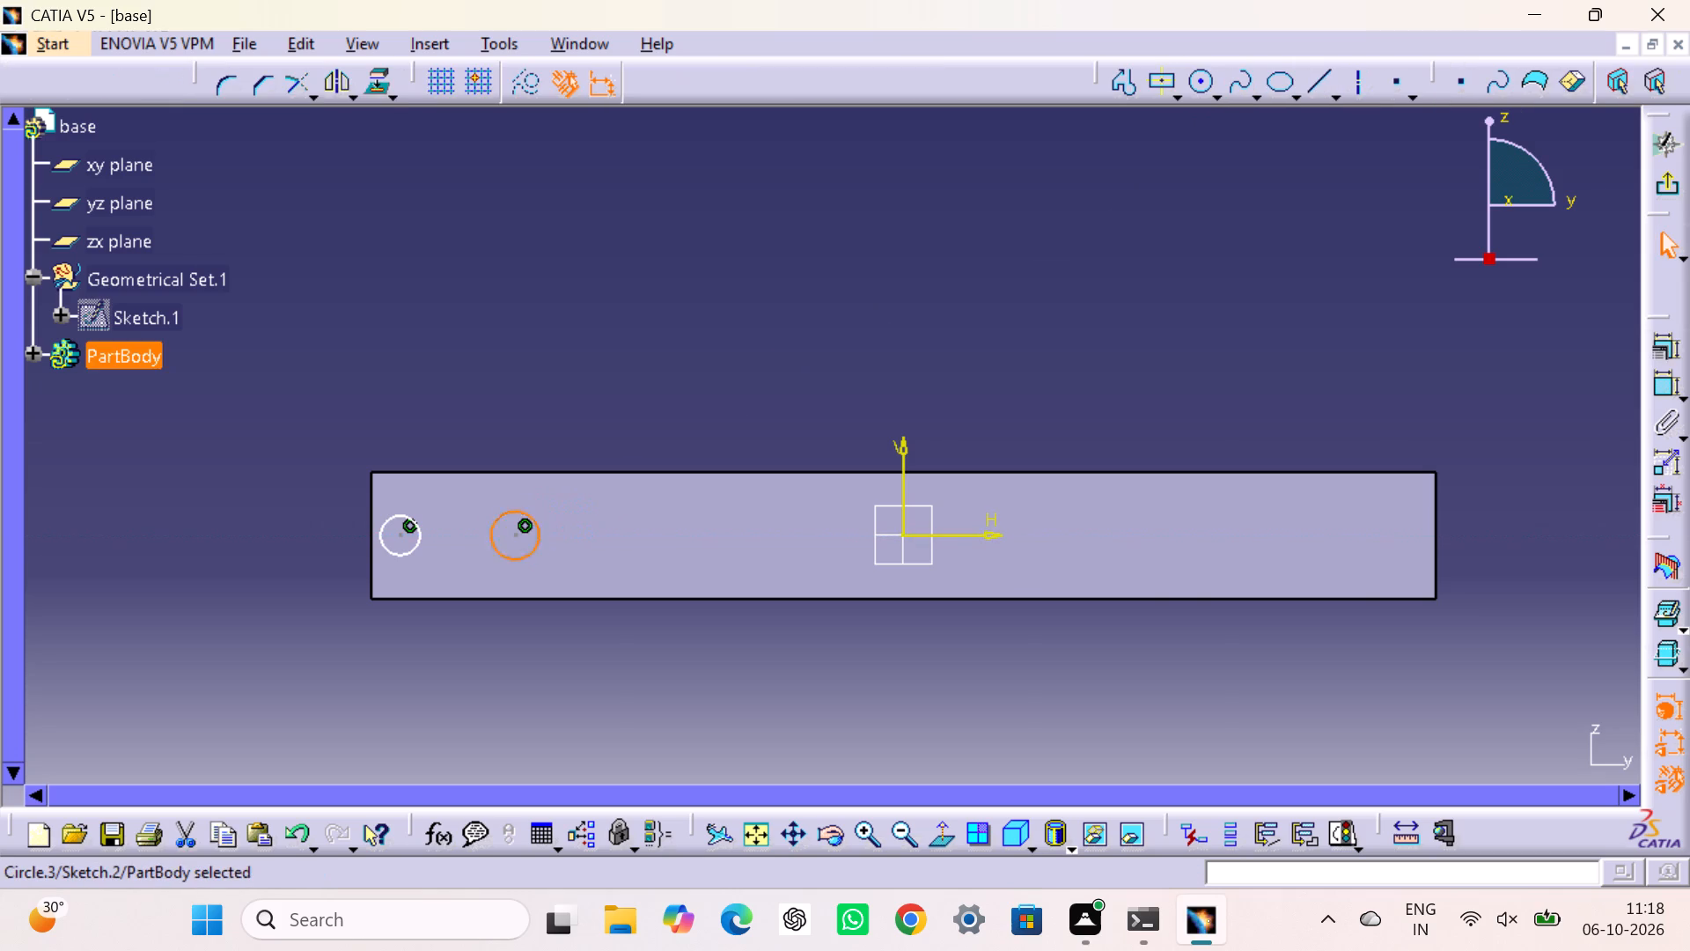
{"action": "left_click", "coordinate": [703, 368]}
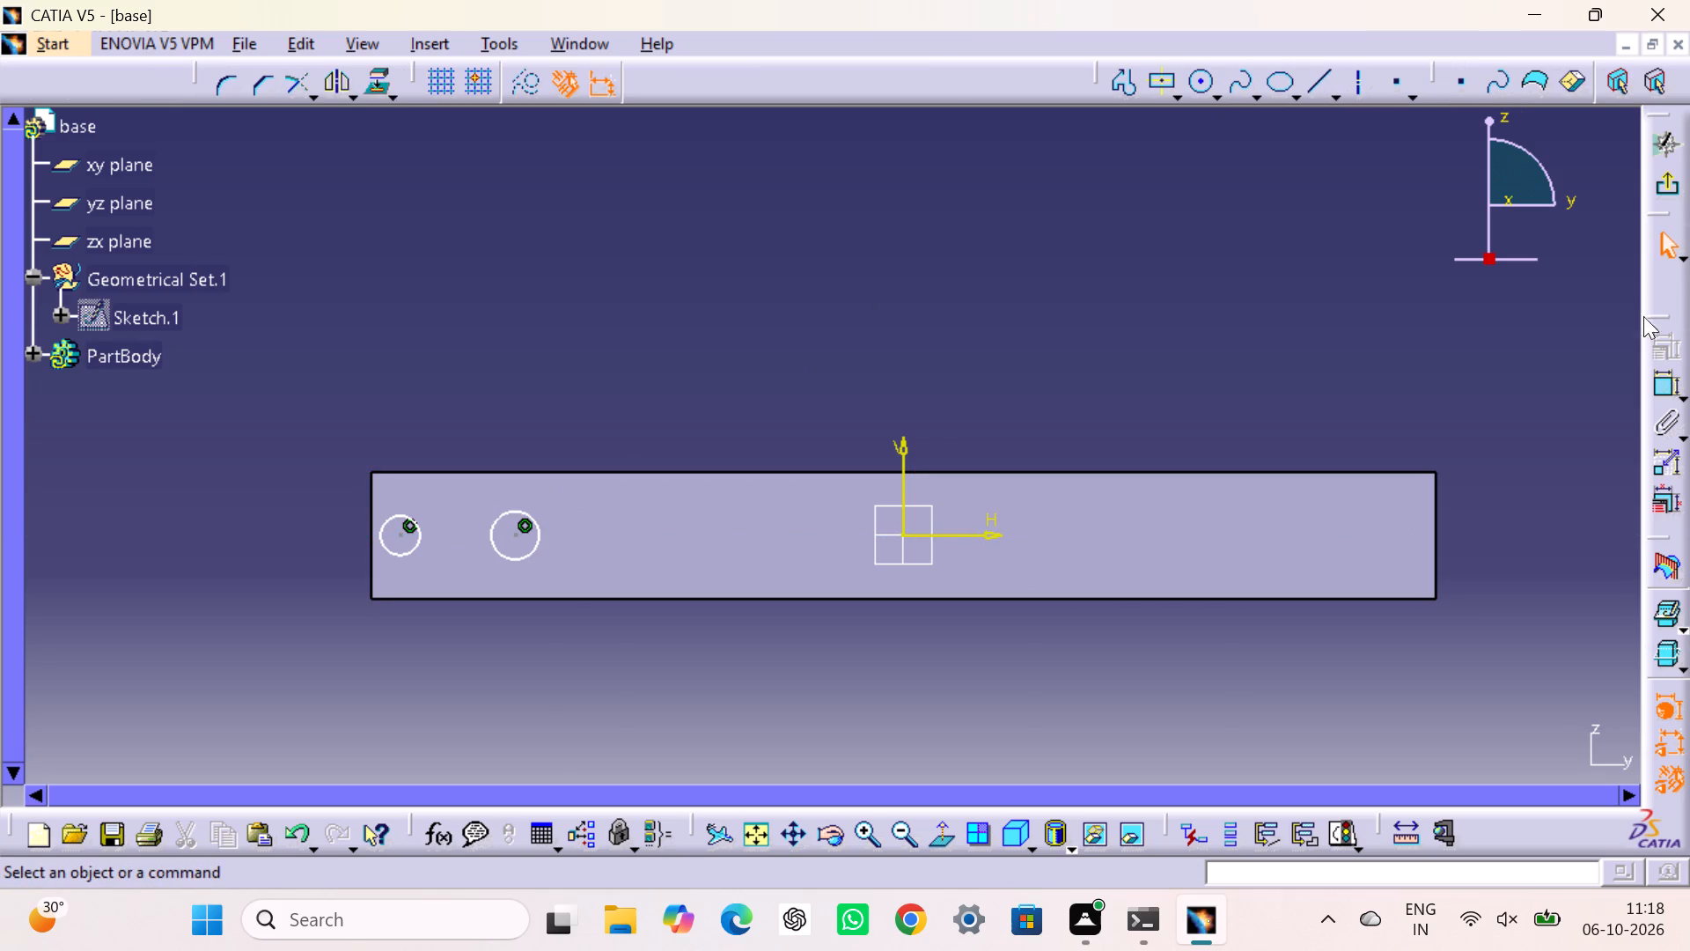
Dimension the distance between the two circle centres below the face and set it to 25 mm.
{"action": "left_click", "coordinate": [1657, 378]}
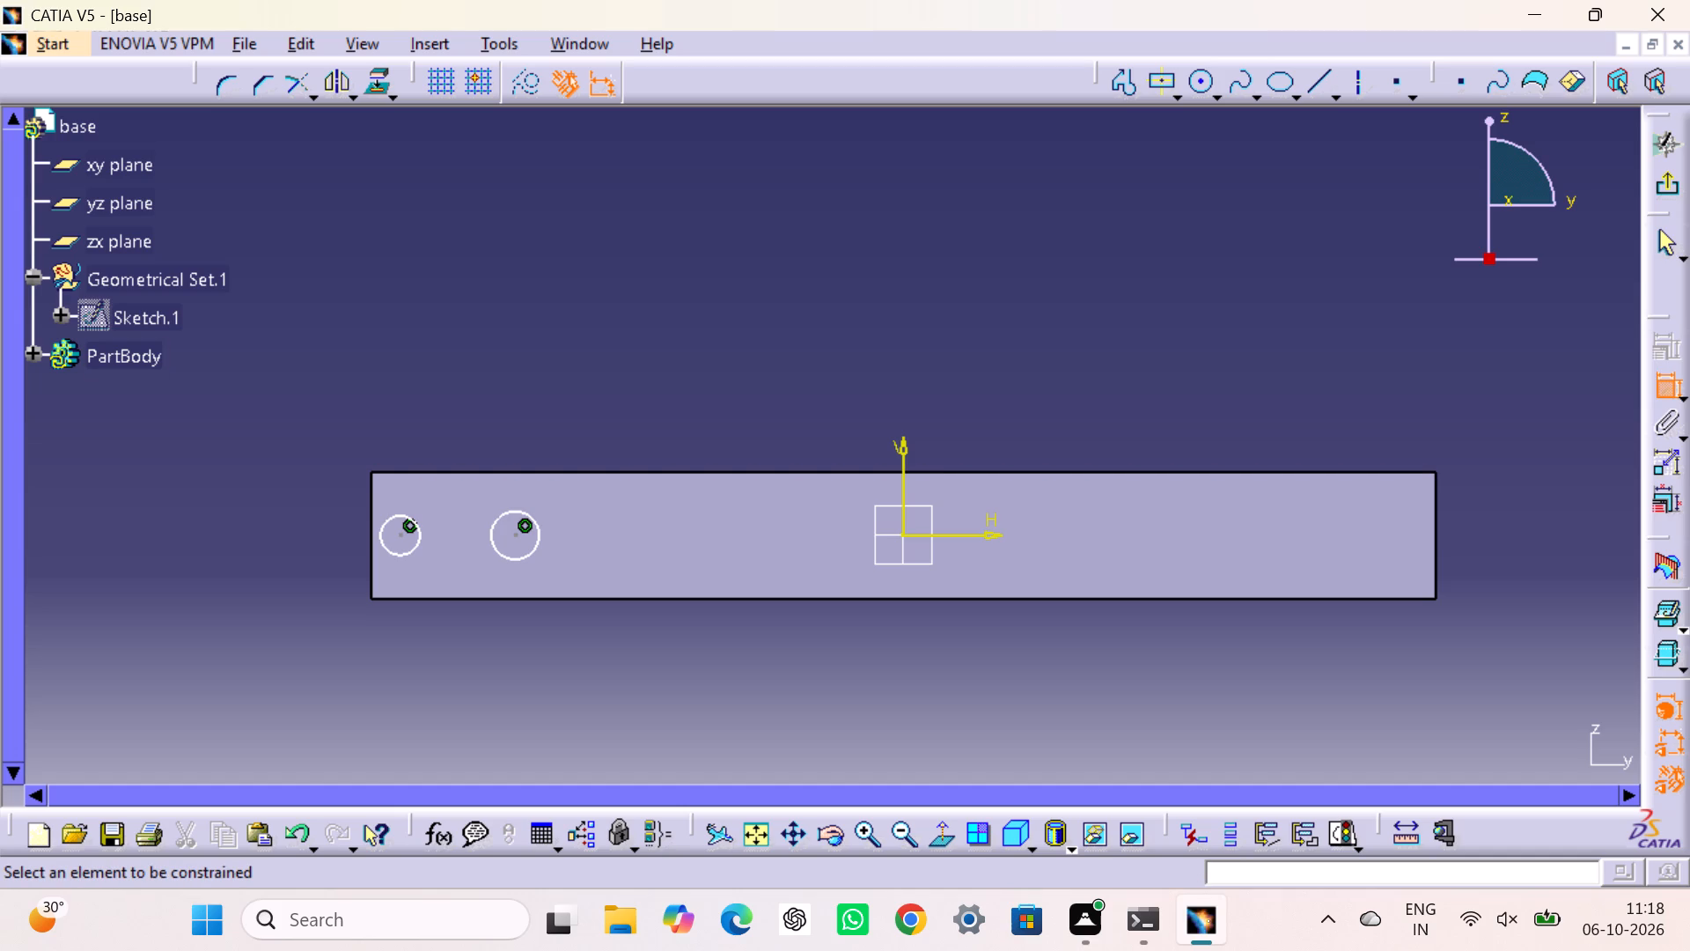
{"action": "left_click", "coordinate": [400, 532]}
{"action": "left_click", "coordinate": [511, 532]}
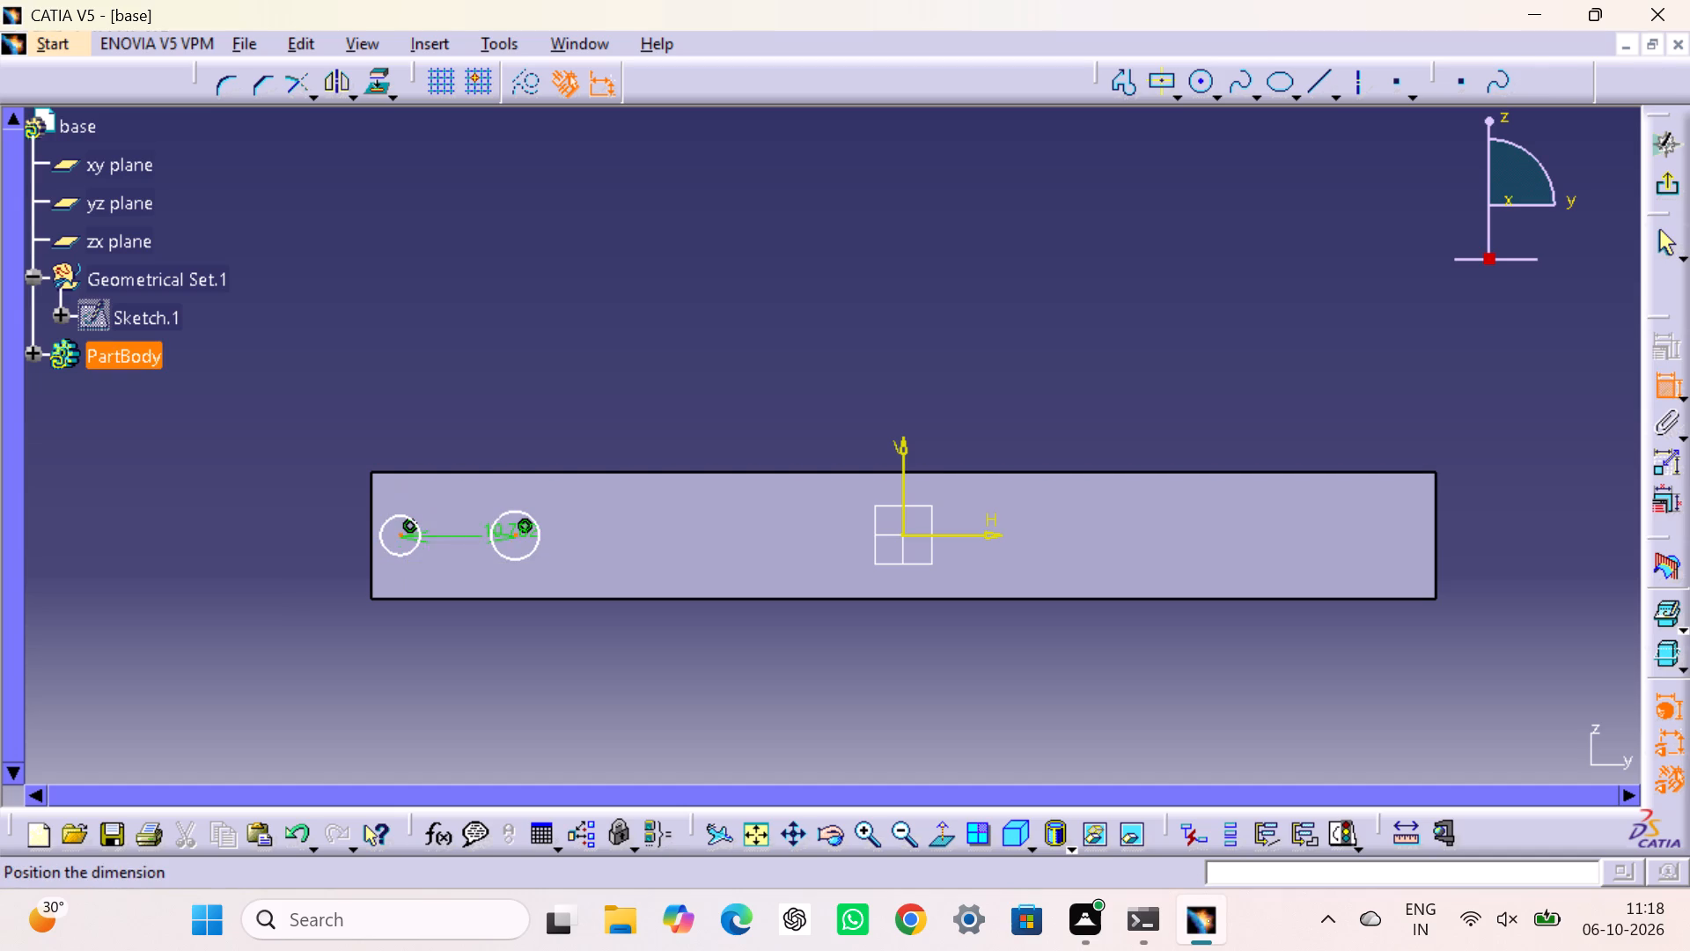
{"action": "left_click", "coordinate": [442, 643]}
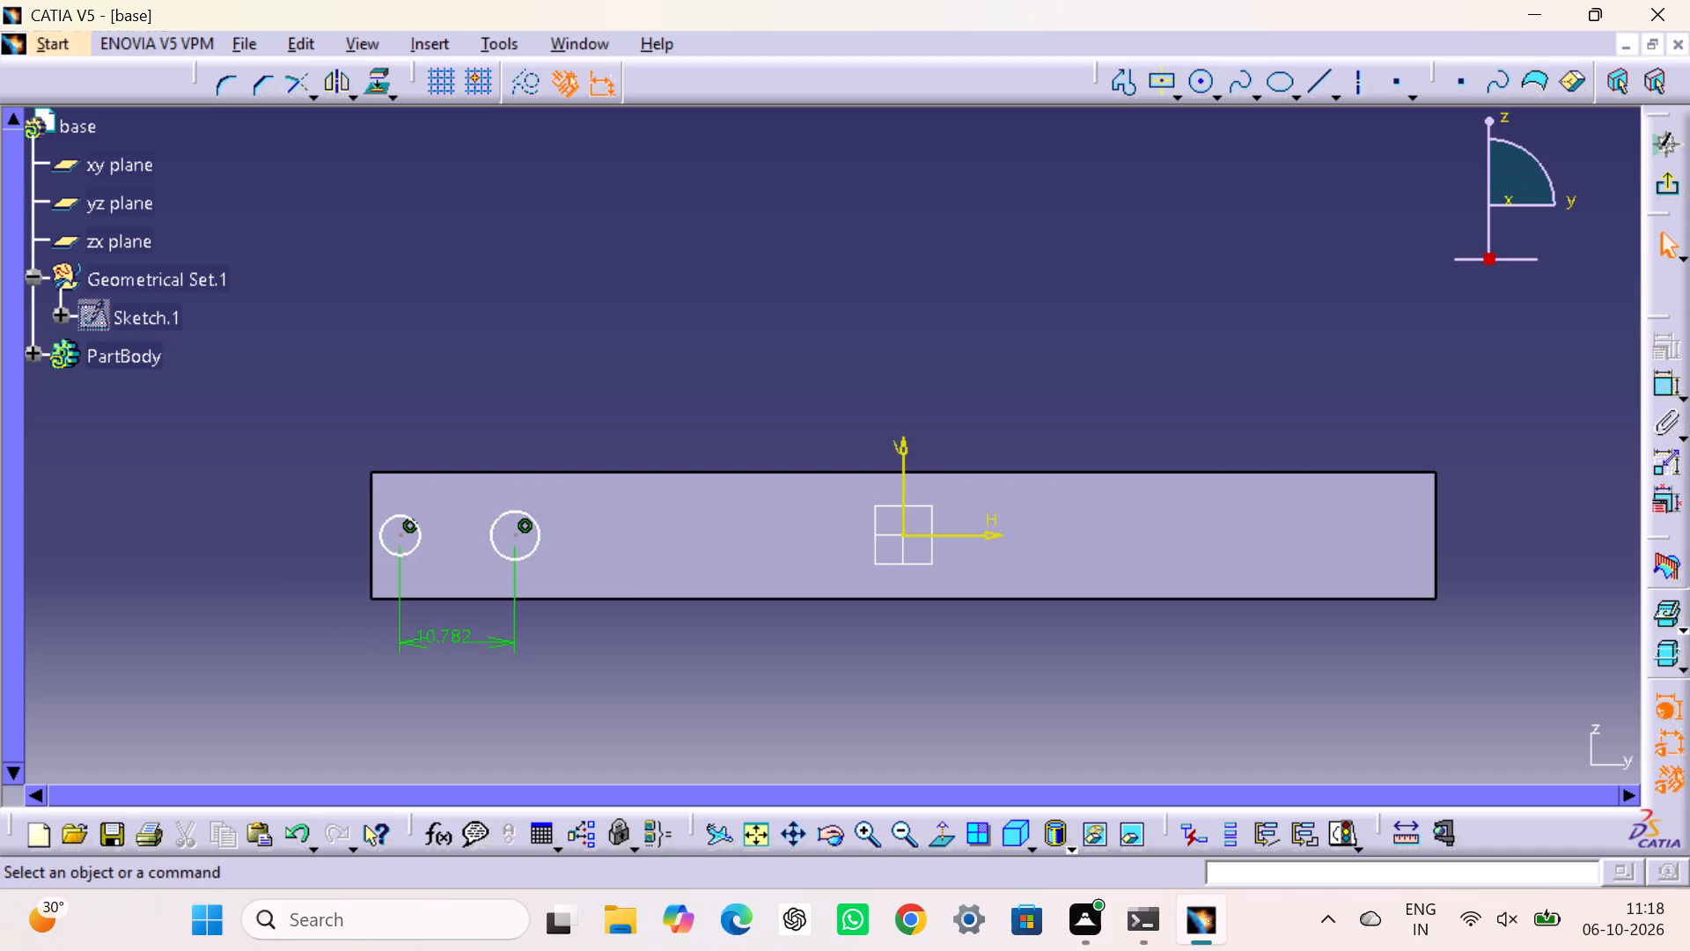
{"action": "double_click", "coordinate": [445, 640]}
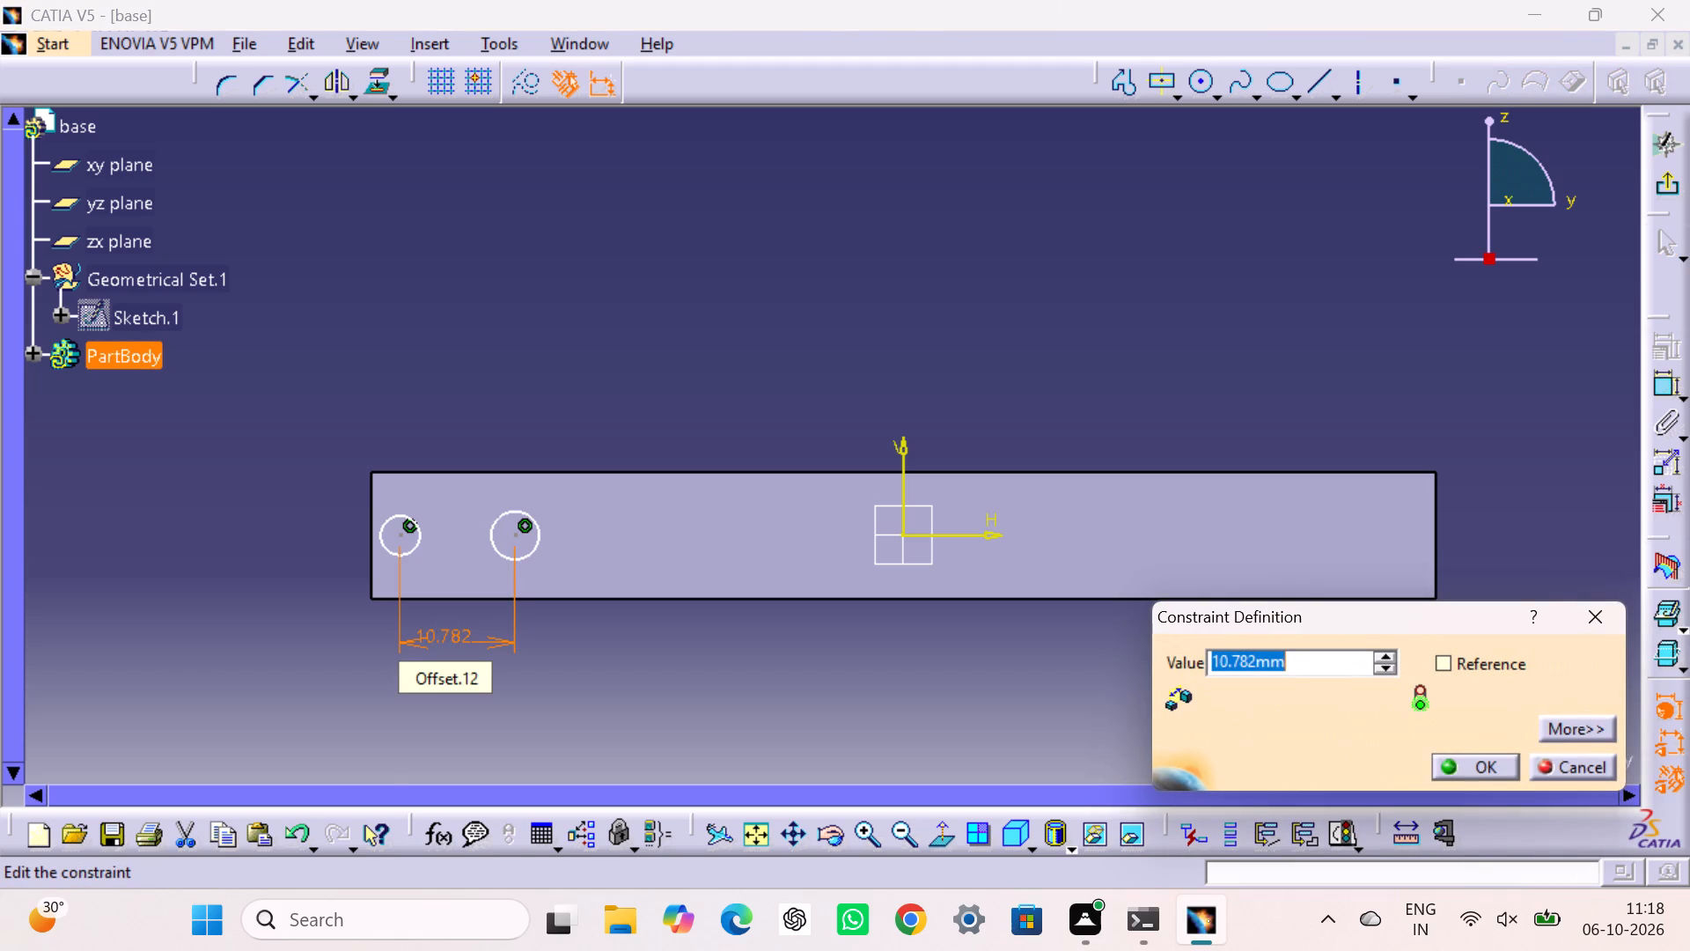
{"action": "key", "text": "2"}
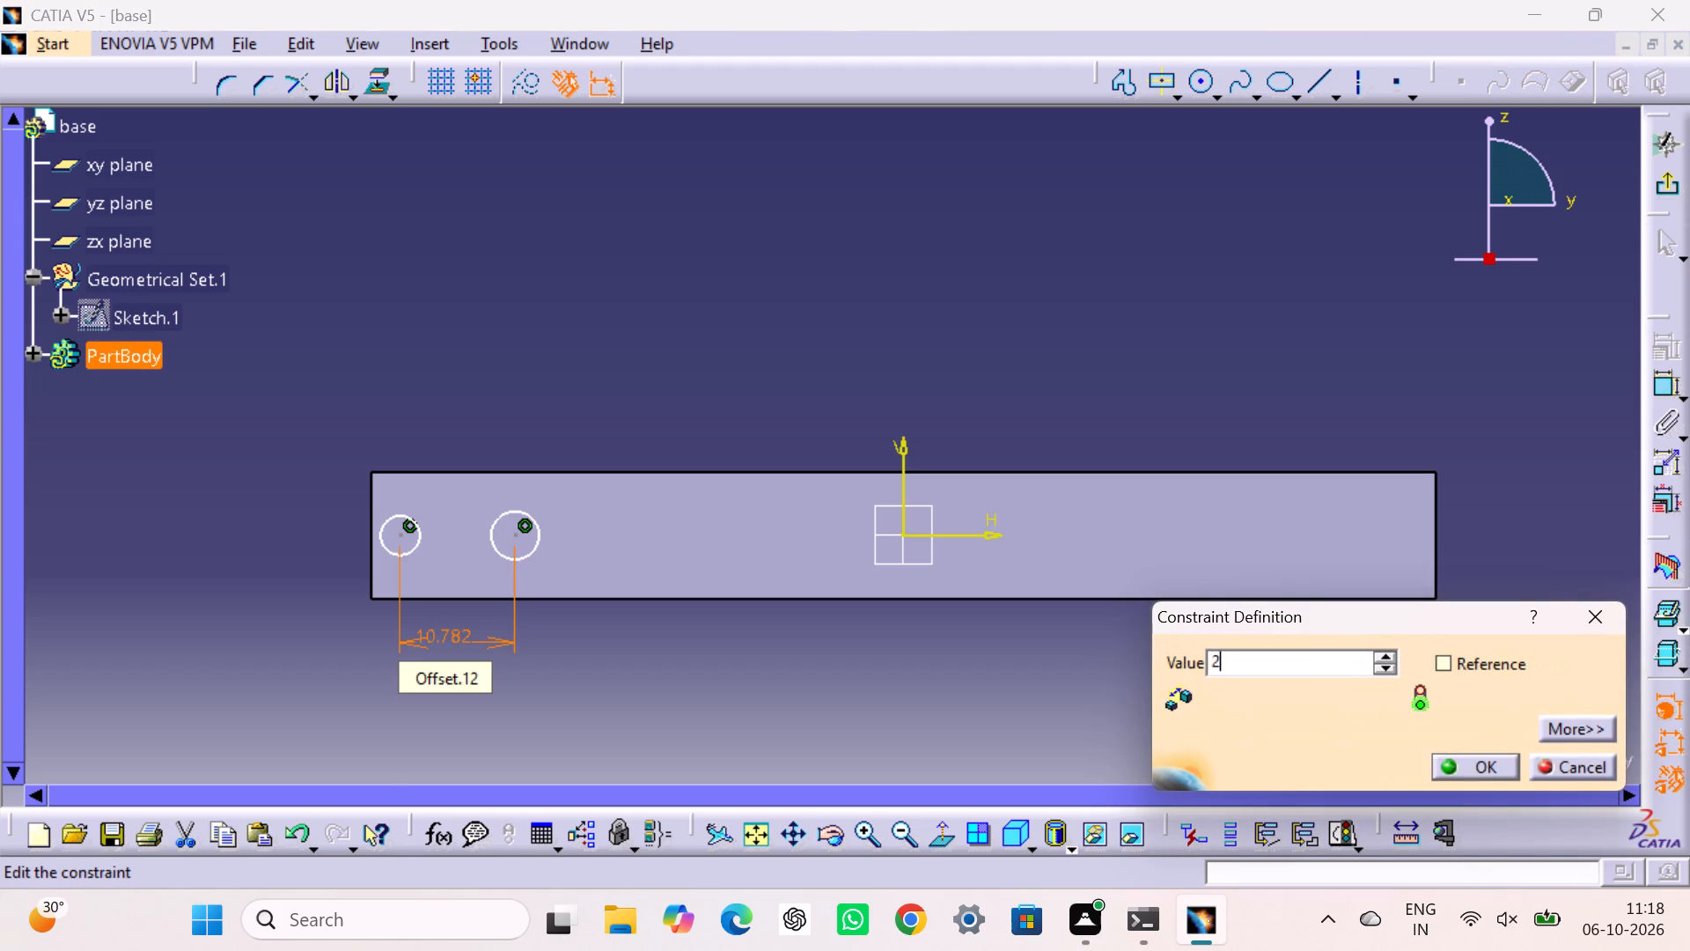
{"action": "key", "text": "5"}
{"action": "key", "text": "Return"}
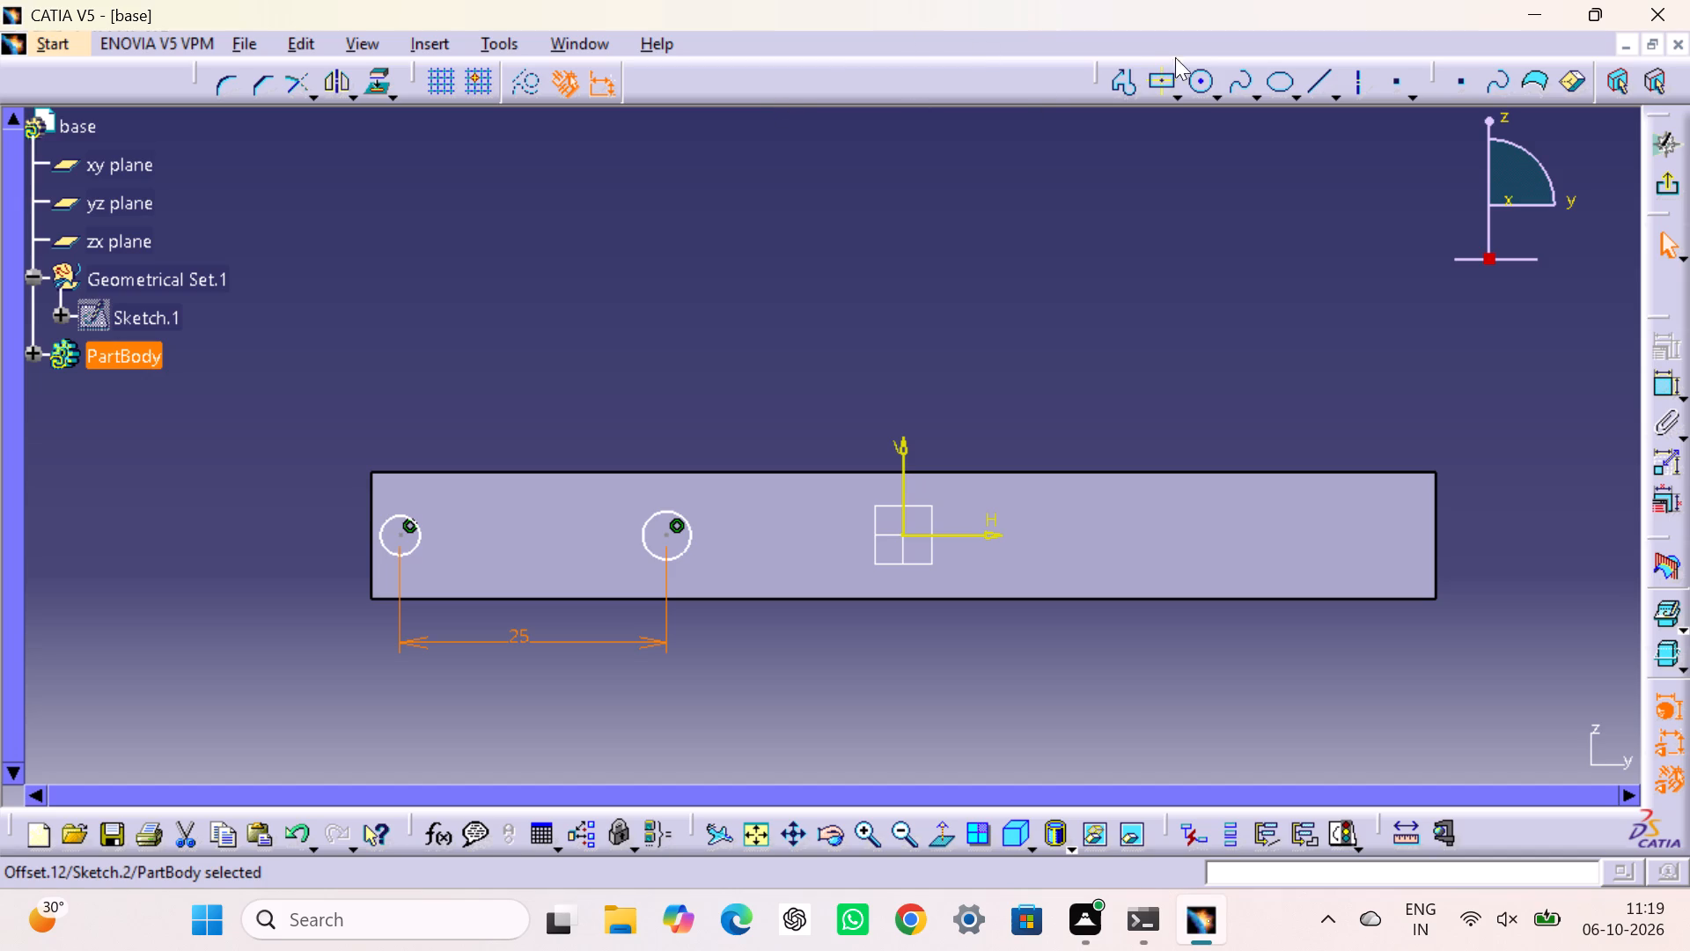
Sketch a third circle on the horizontal axis near the face's right end, centred at about H 40 mm.
{"action": "left_click", "coordinate": [1189, 88]}
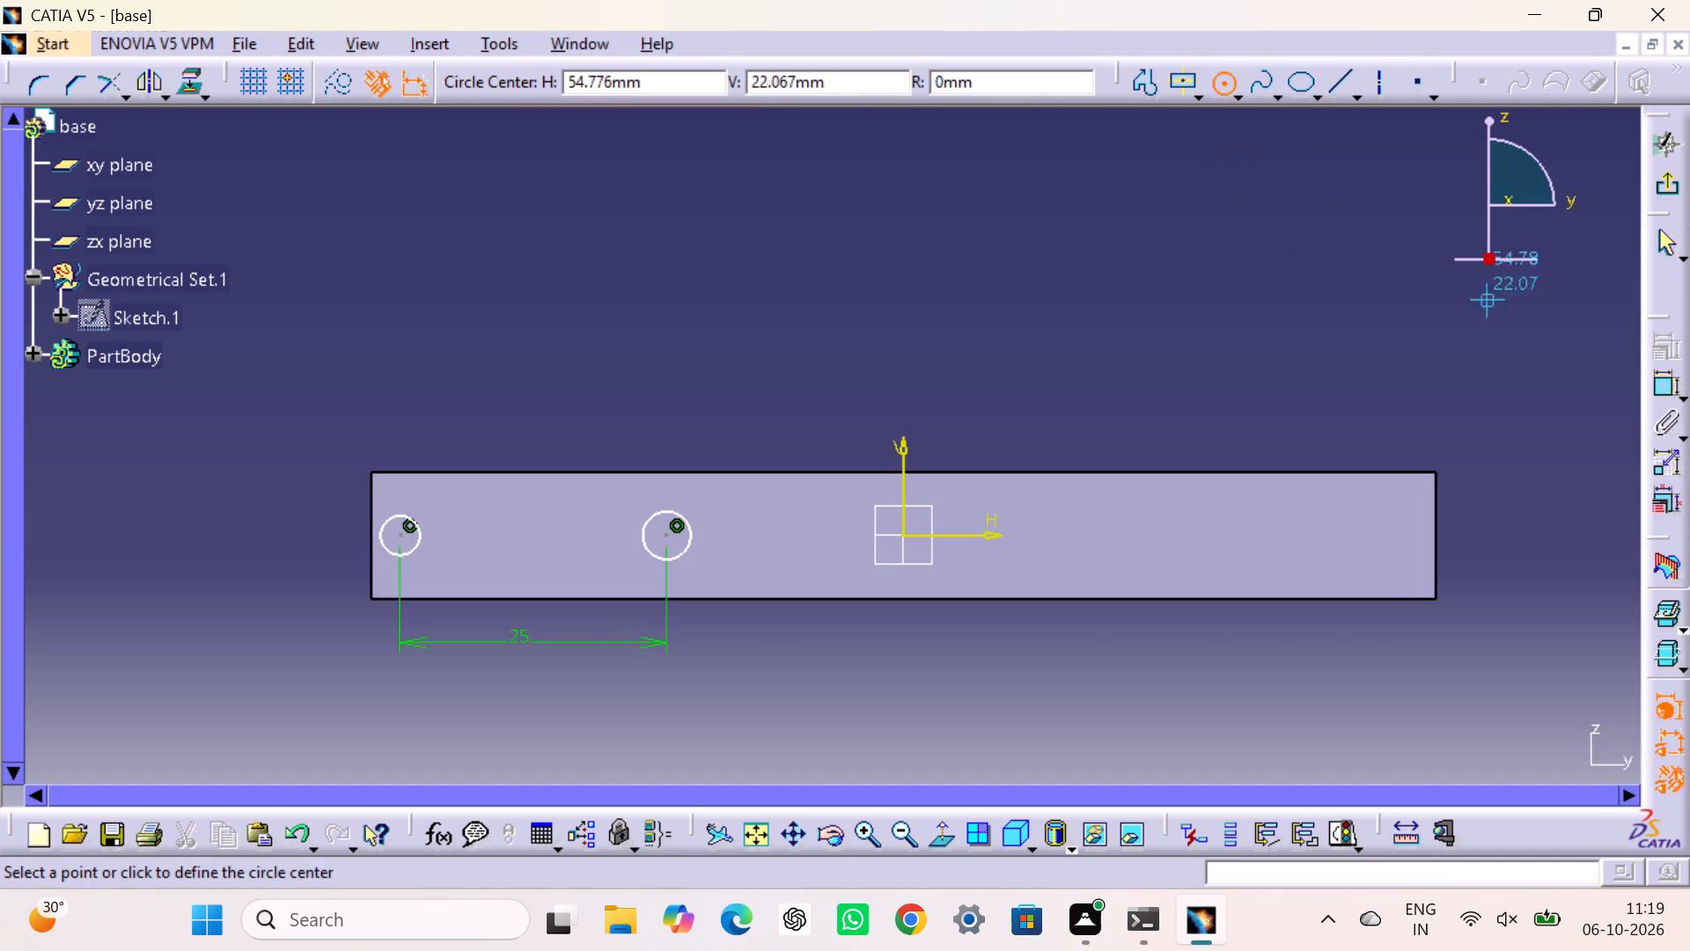
{"action": "left_click", "coordinate": [1334, 541]}
{"action": "left_click", "coordinate": [1351, 560]}
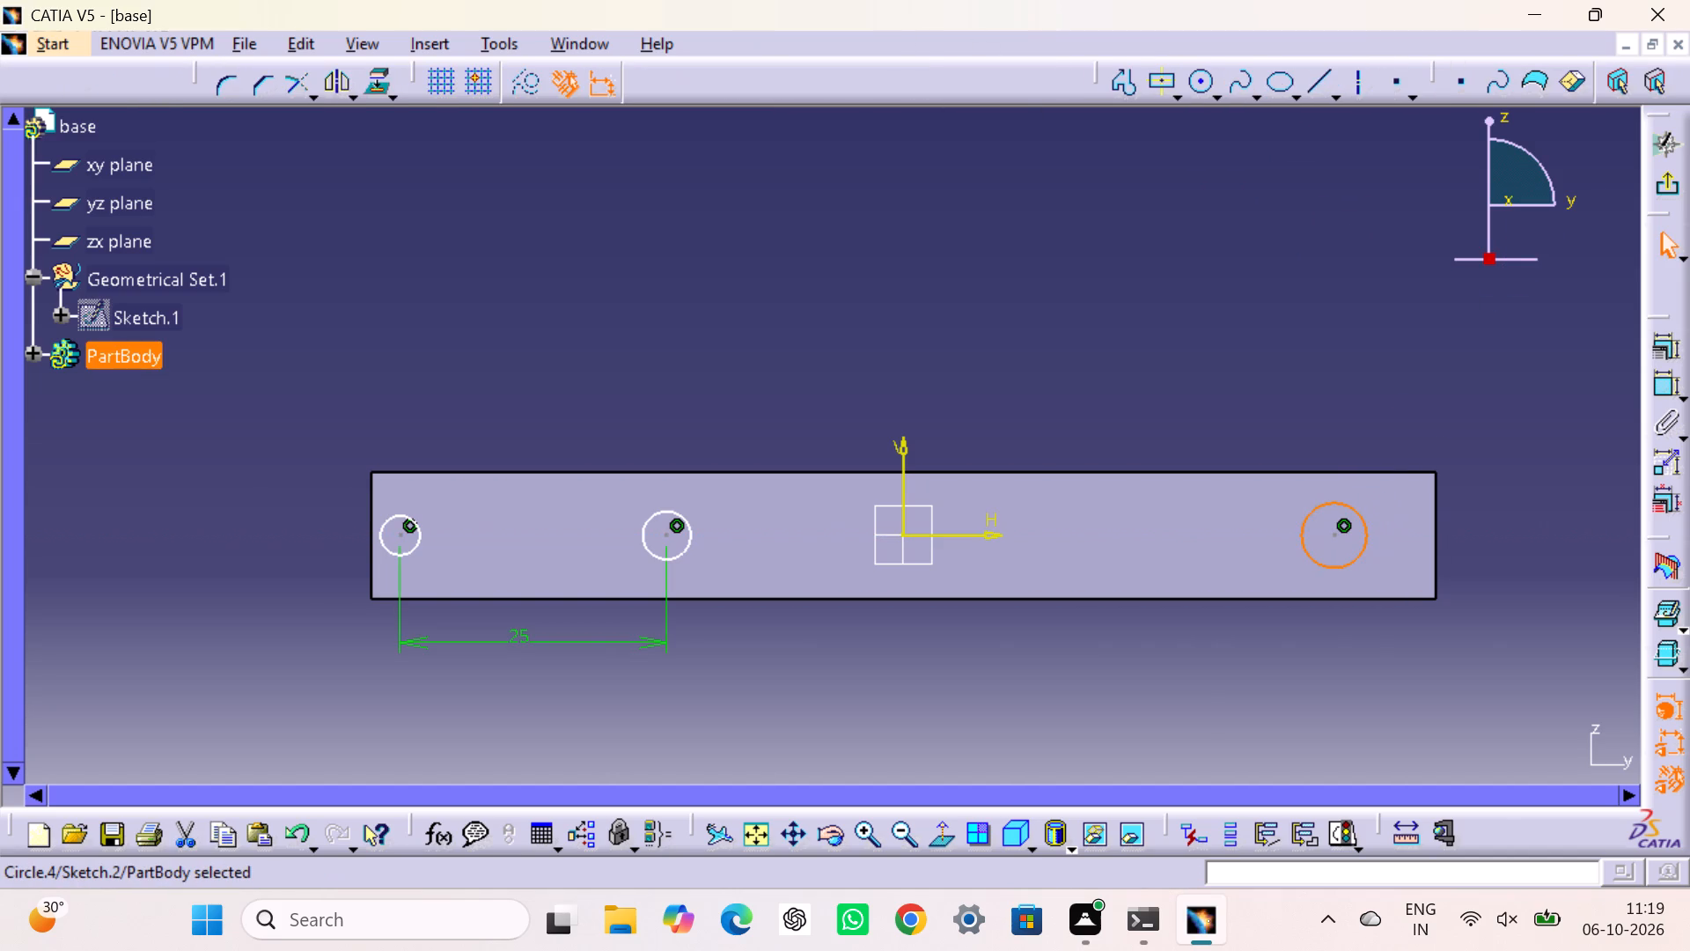
{"action": "left_click", "coordinate": [1385, 373]}
Dimension the distance between the second and third circle centres and set it to 56 mm.
{"action": "double_click", "coordinate": [1656, 387]}
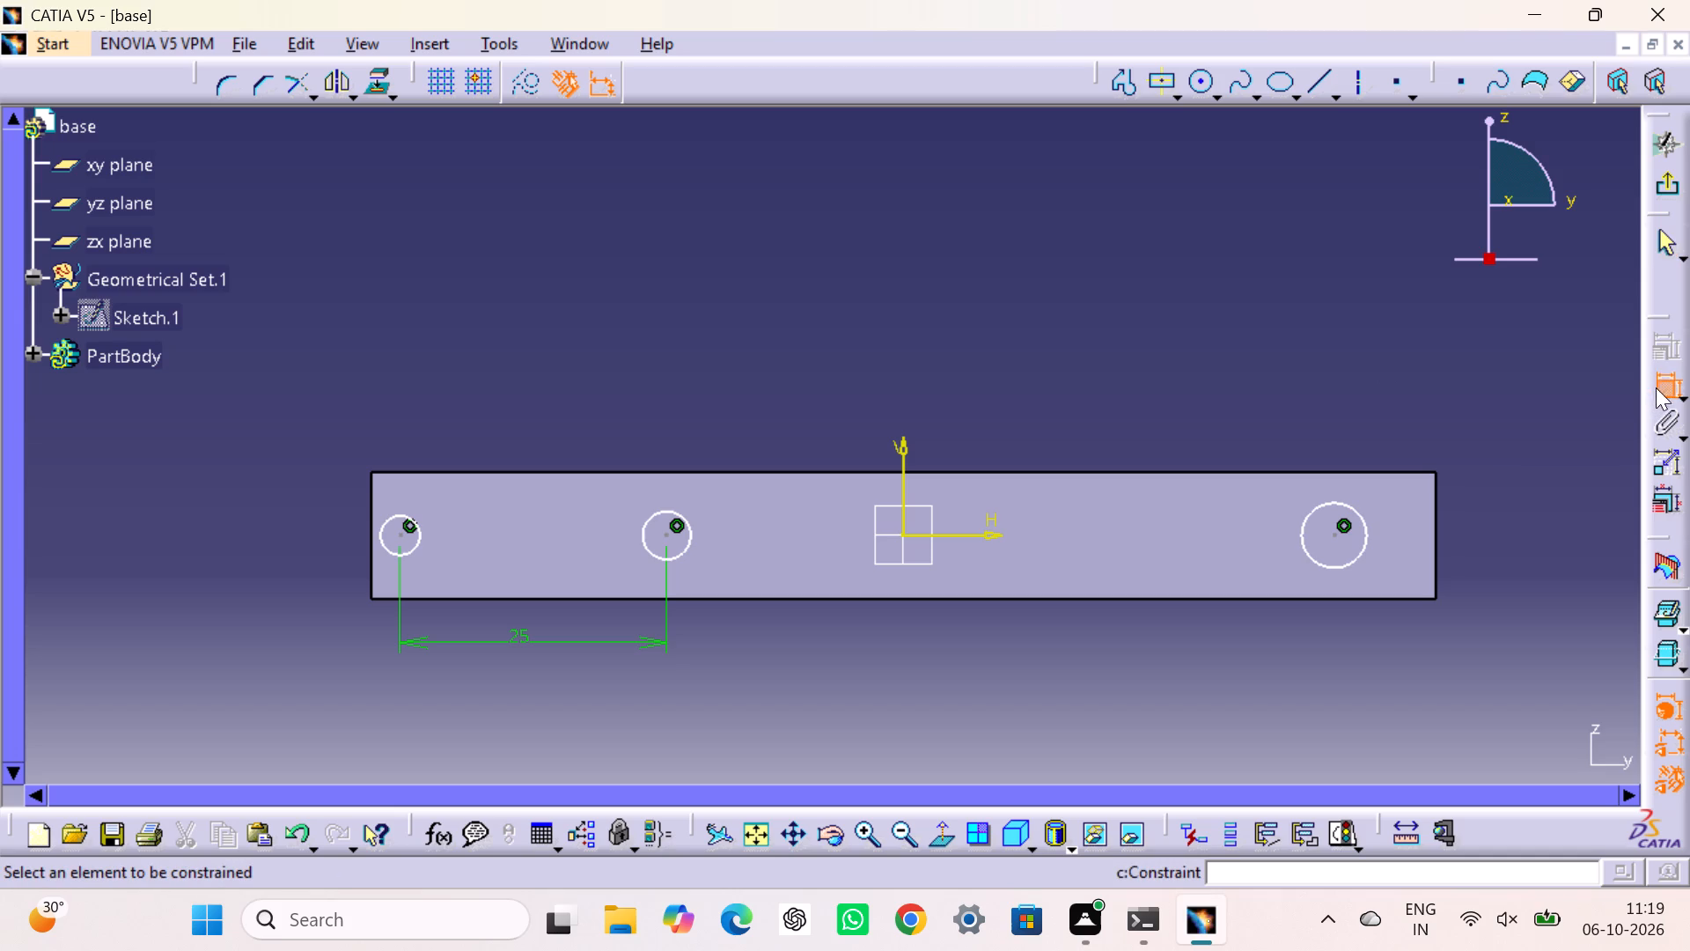
{"action": "left_click", "coordinate": [665, 533]}
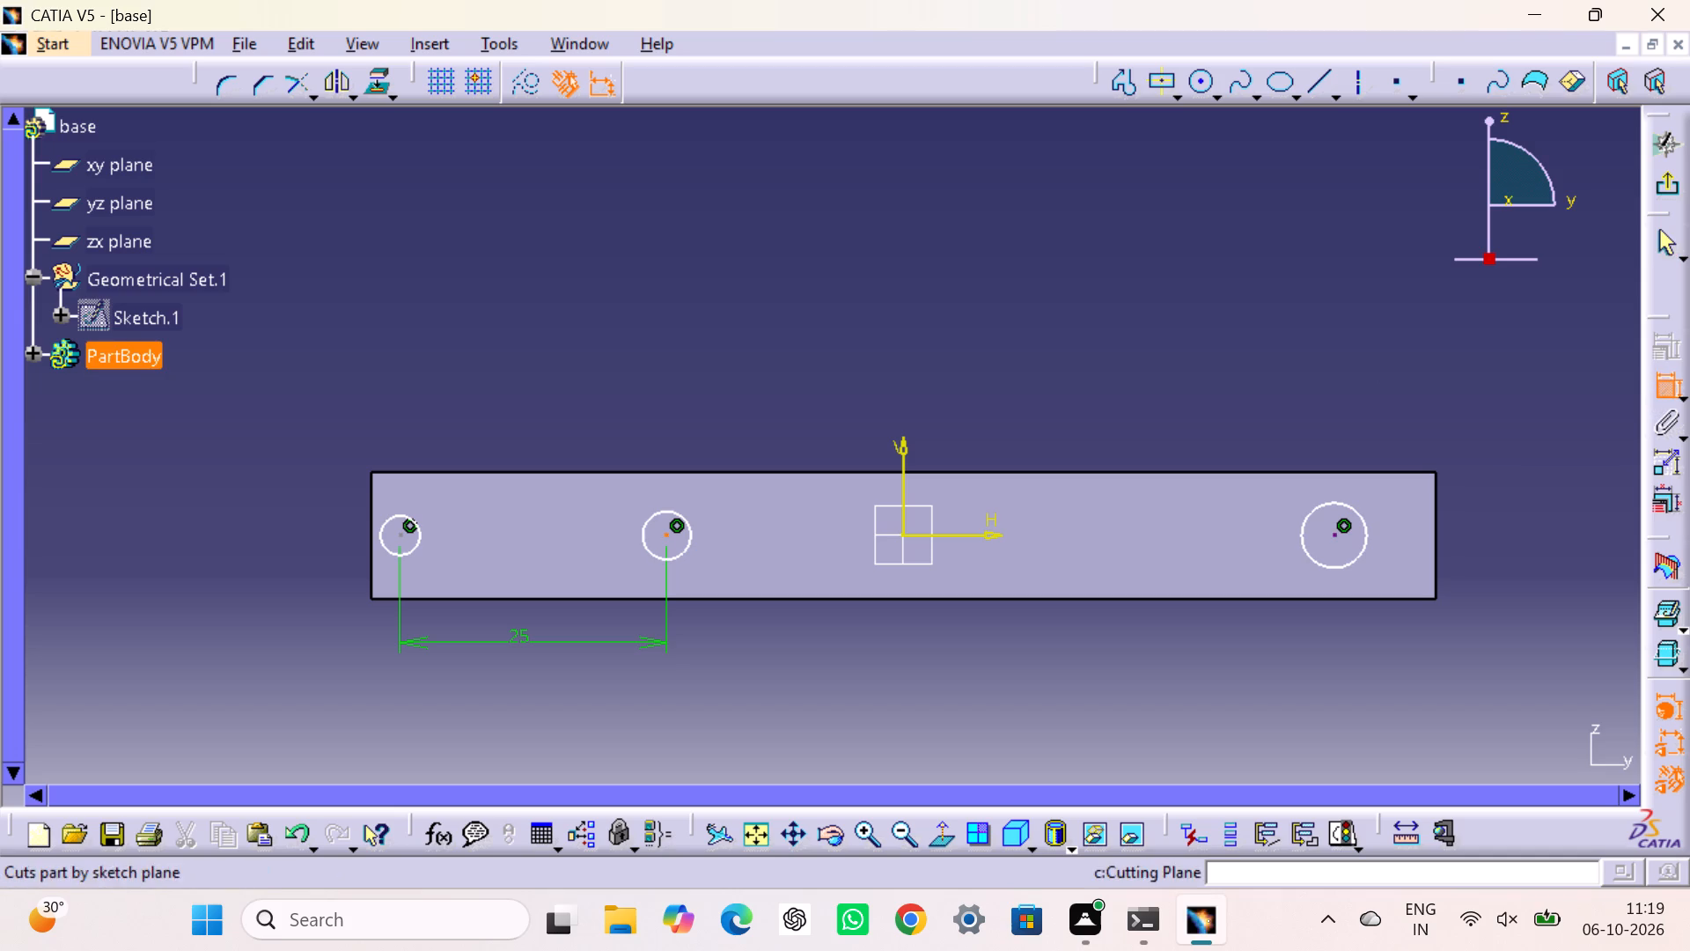
{"action": "left_click", "coordinate": [1335, 535]}
{"action": "left_click", "coordinate": [1011, 639]}
{"action": "double_click", "coordinate": [1010, 638]}
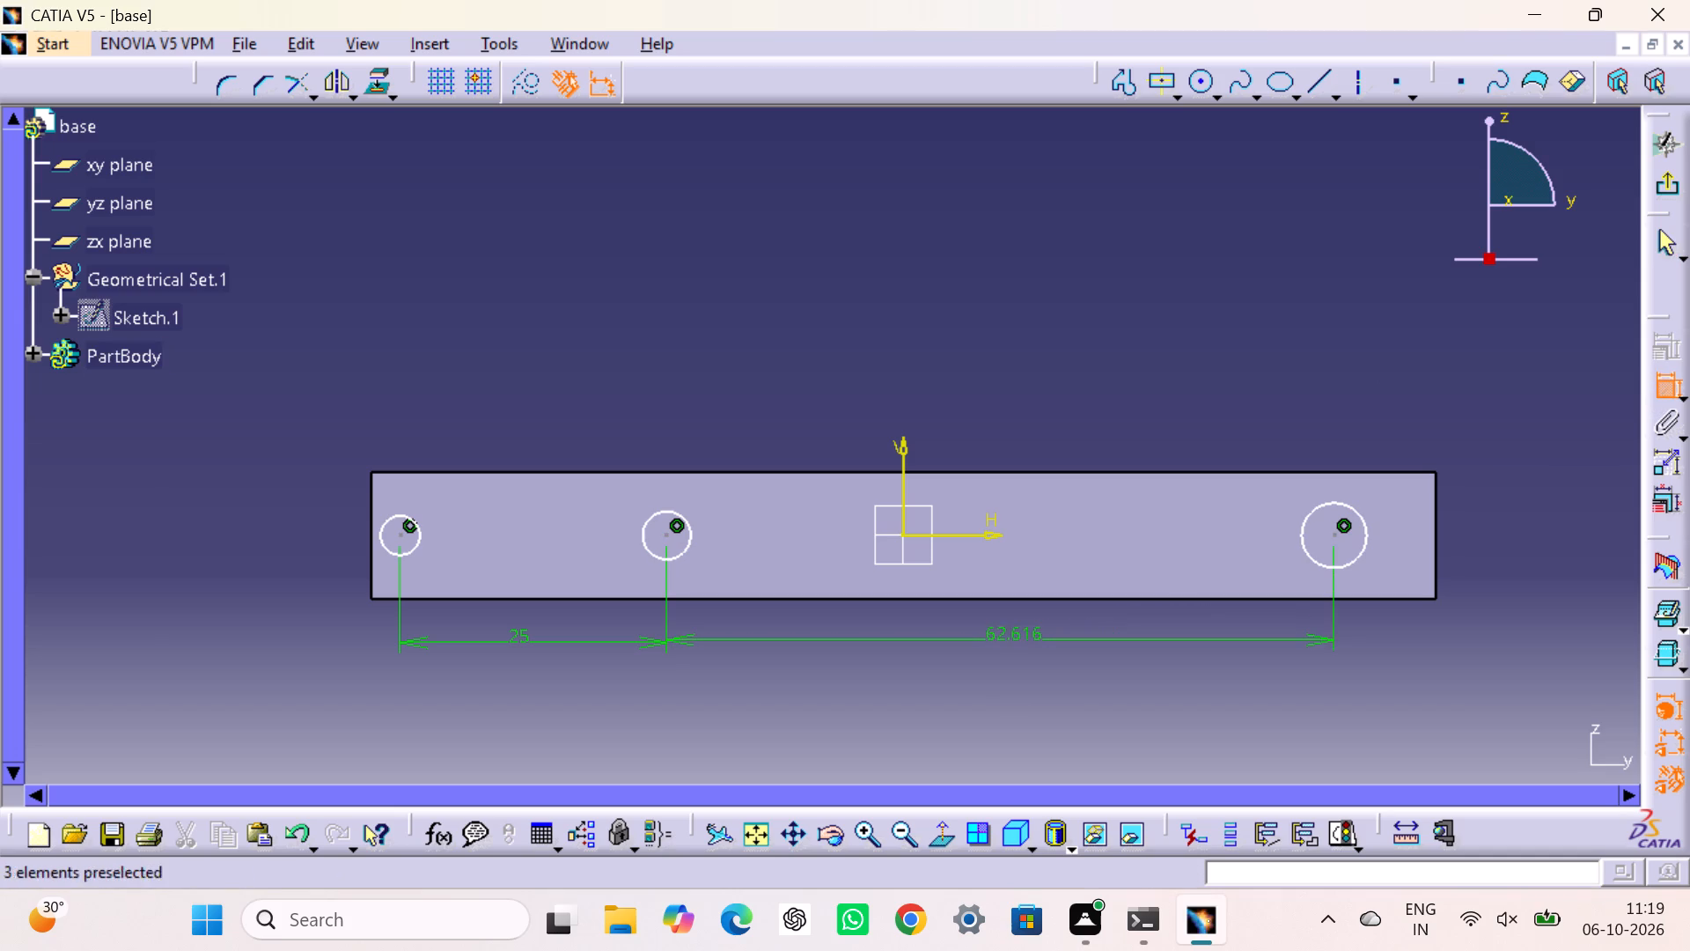
{"action": "type", "text": "56"}
{"action": "key", "text": "Return"}
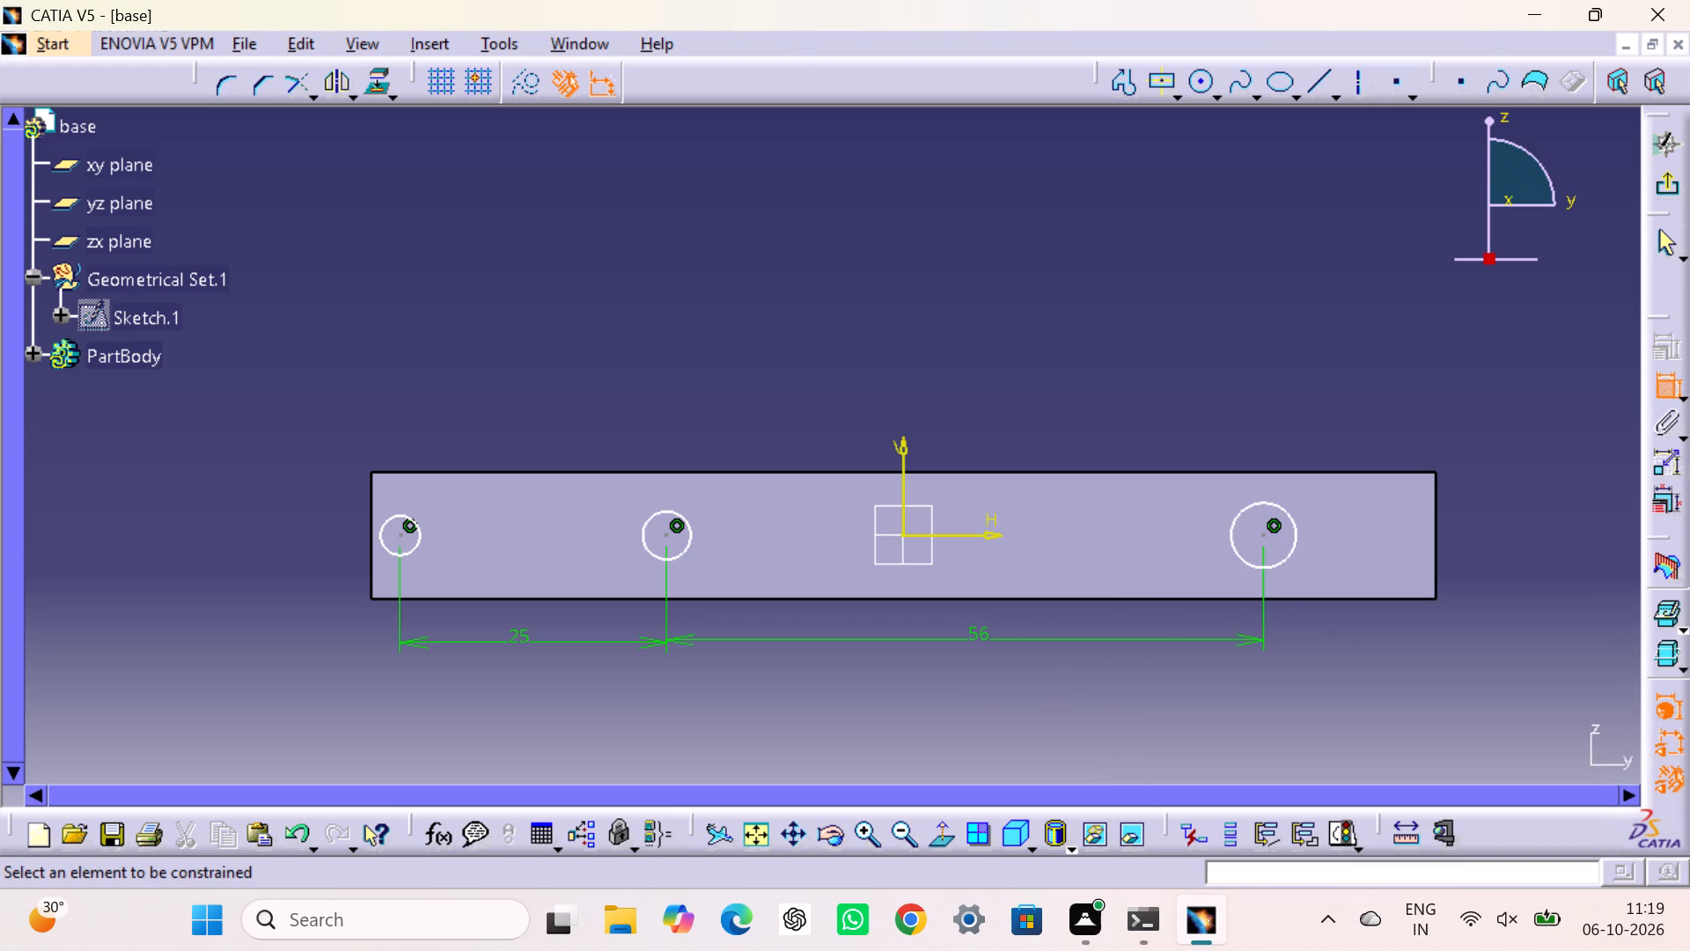
Set the distance between the second and third circle centres to 65 mm.
{"action": "double_click", "coordinate": [978, 634]}
{"action": "type", "text": "65"}
{"action": "key", "text": "Return"}
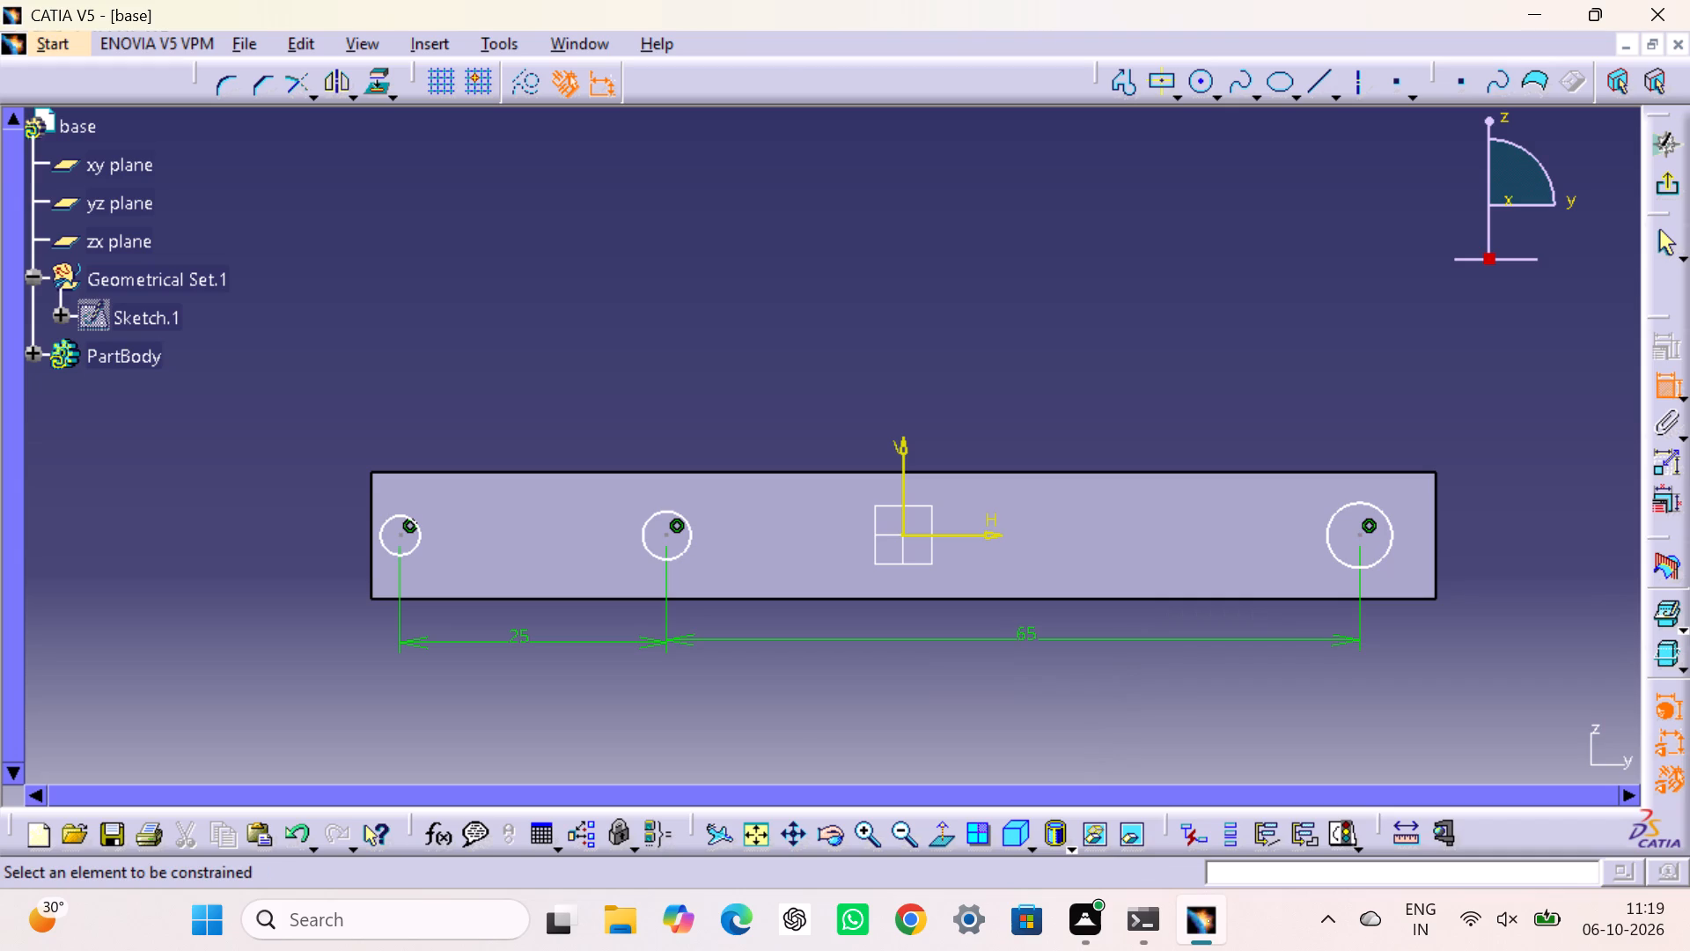
Dimension the distance from the third circle's centre to the face's right edge and set it to 5 mm.
{"action": "left_click", "coordinate": [1359, 535]}
{"action": "left_click_drag", "start_coordinate": [1436, 552], "coordinate": [1435, 570]}
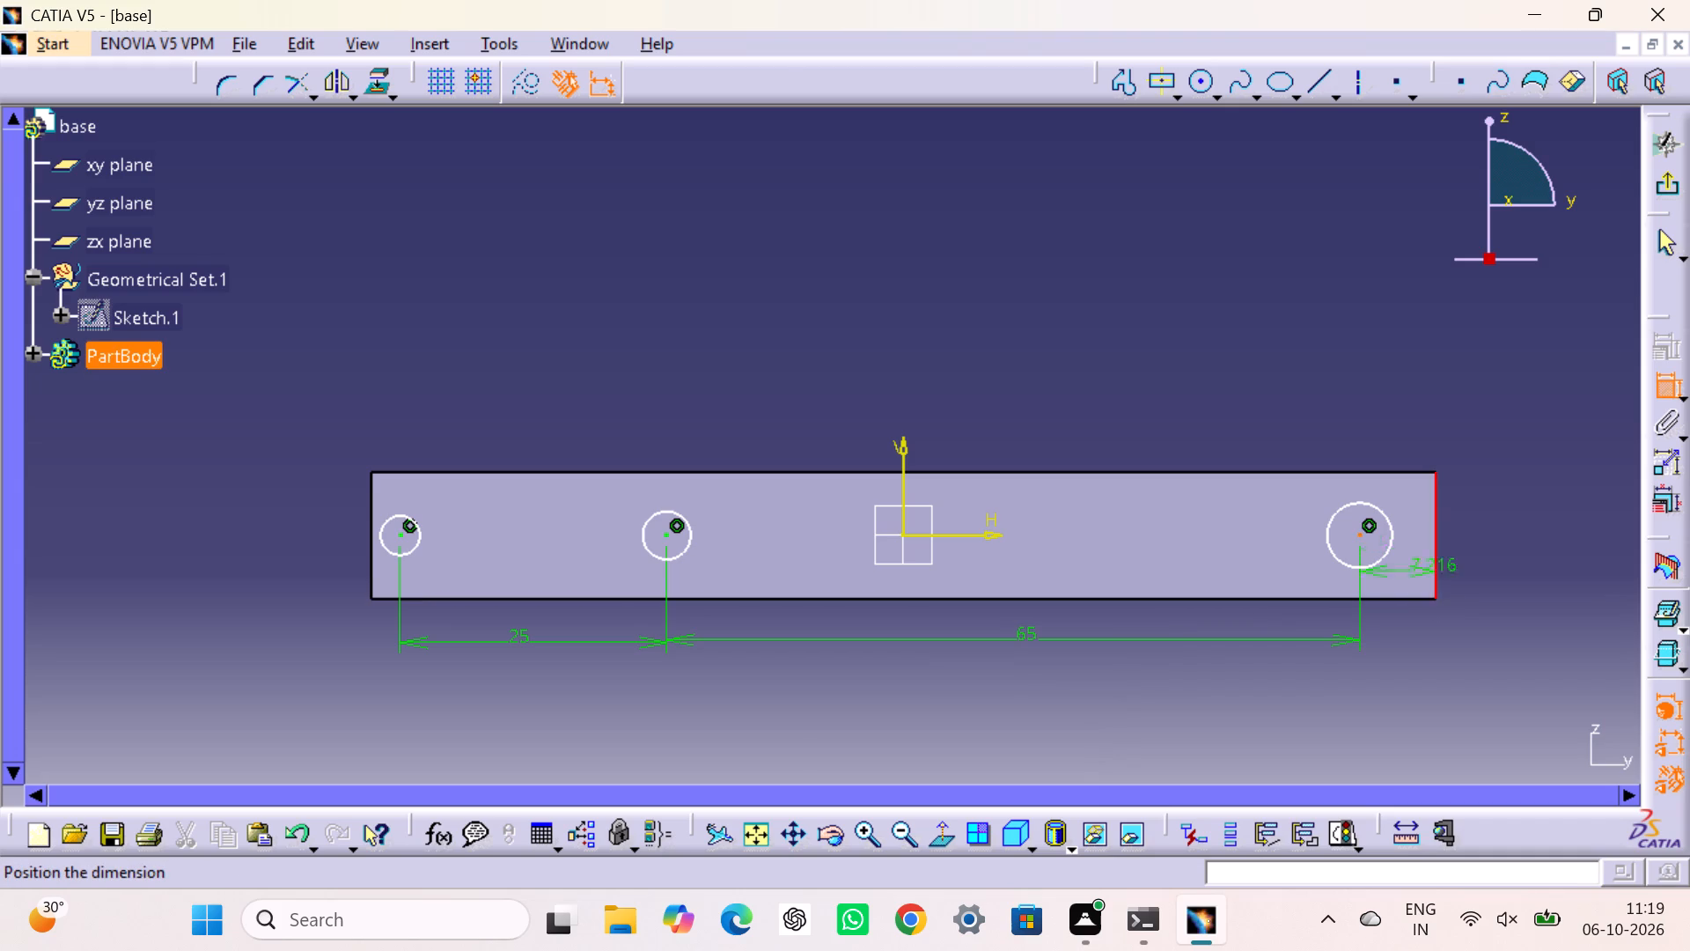
{"action": "left_click", "coordinate": [1400, 653]}
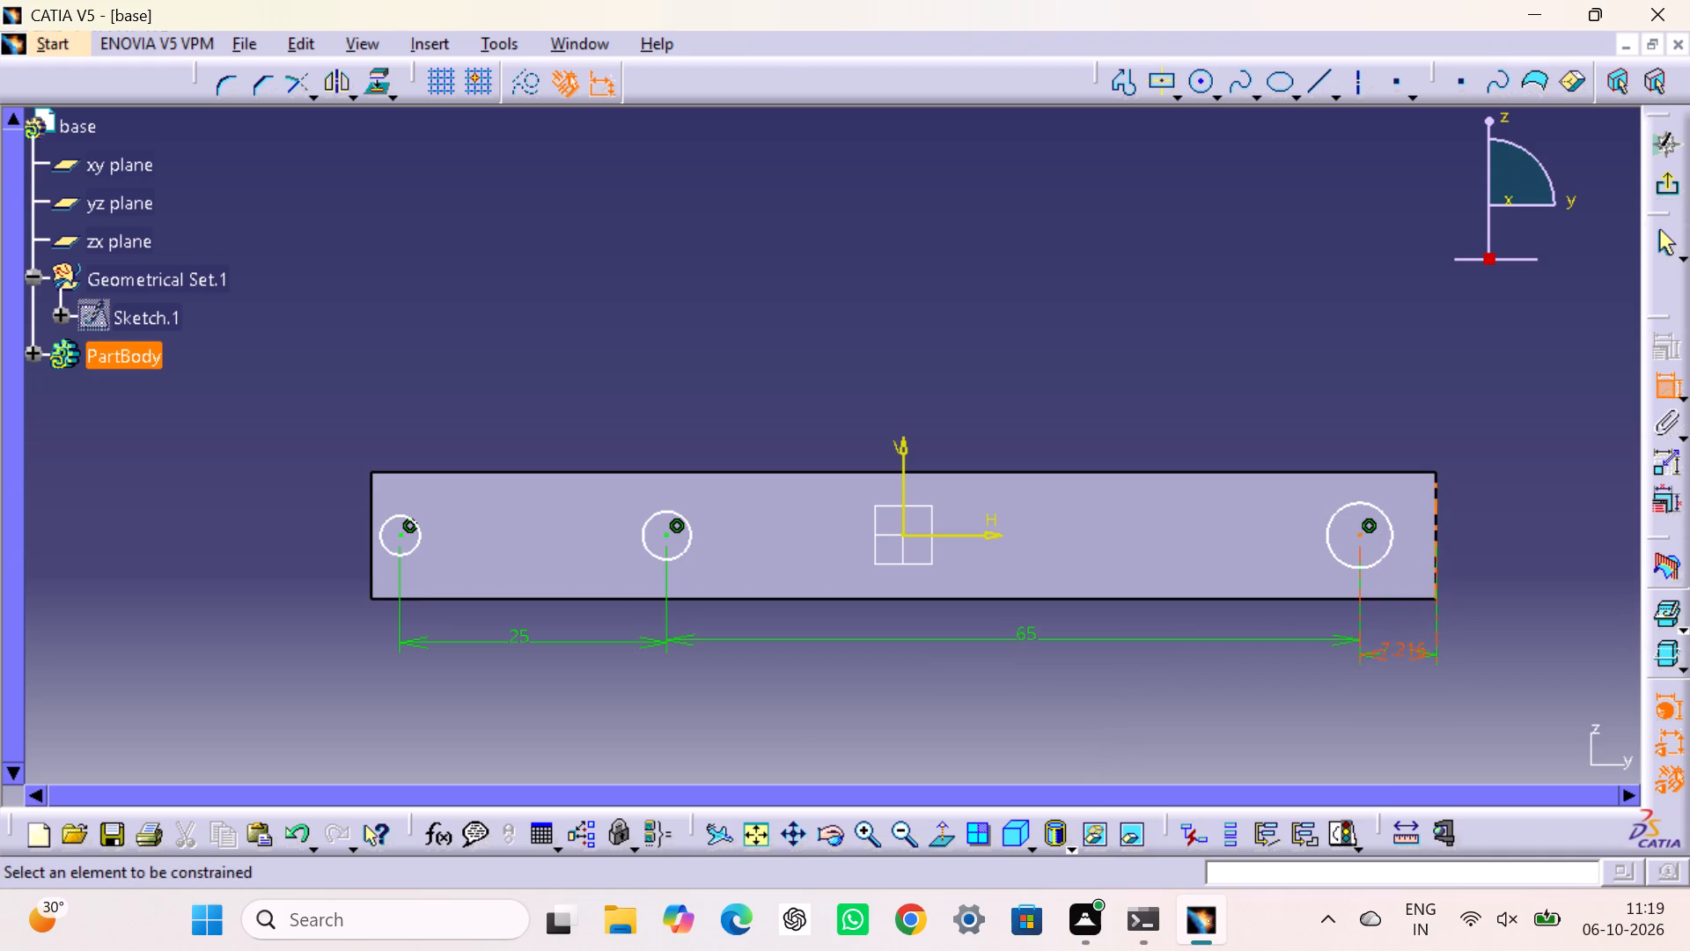
{"action": "key", "text": "5"}
{"action": "key", "text": "Return"}
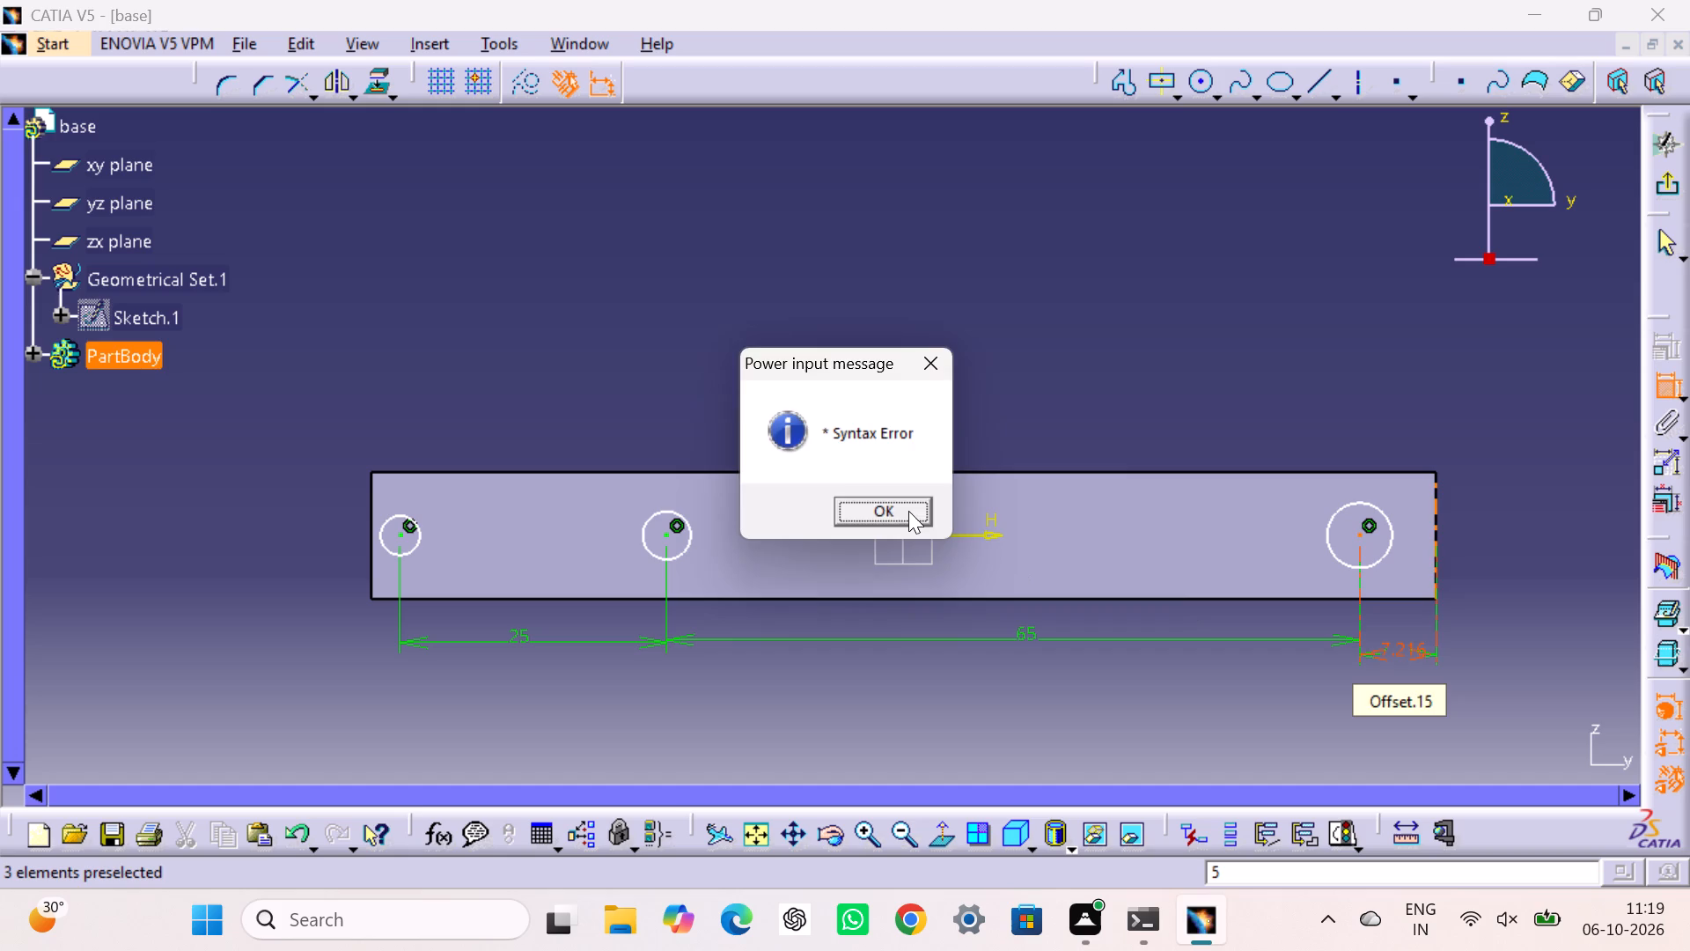
{"action": "left_click", "coordinate": [908, 511]}
{"action": "double_click", "coordinate": [1392, 644]}
{"action": "key", "text": "0"}
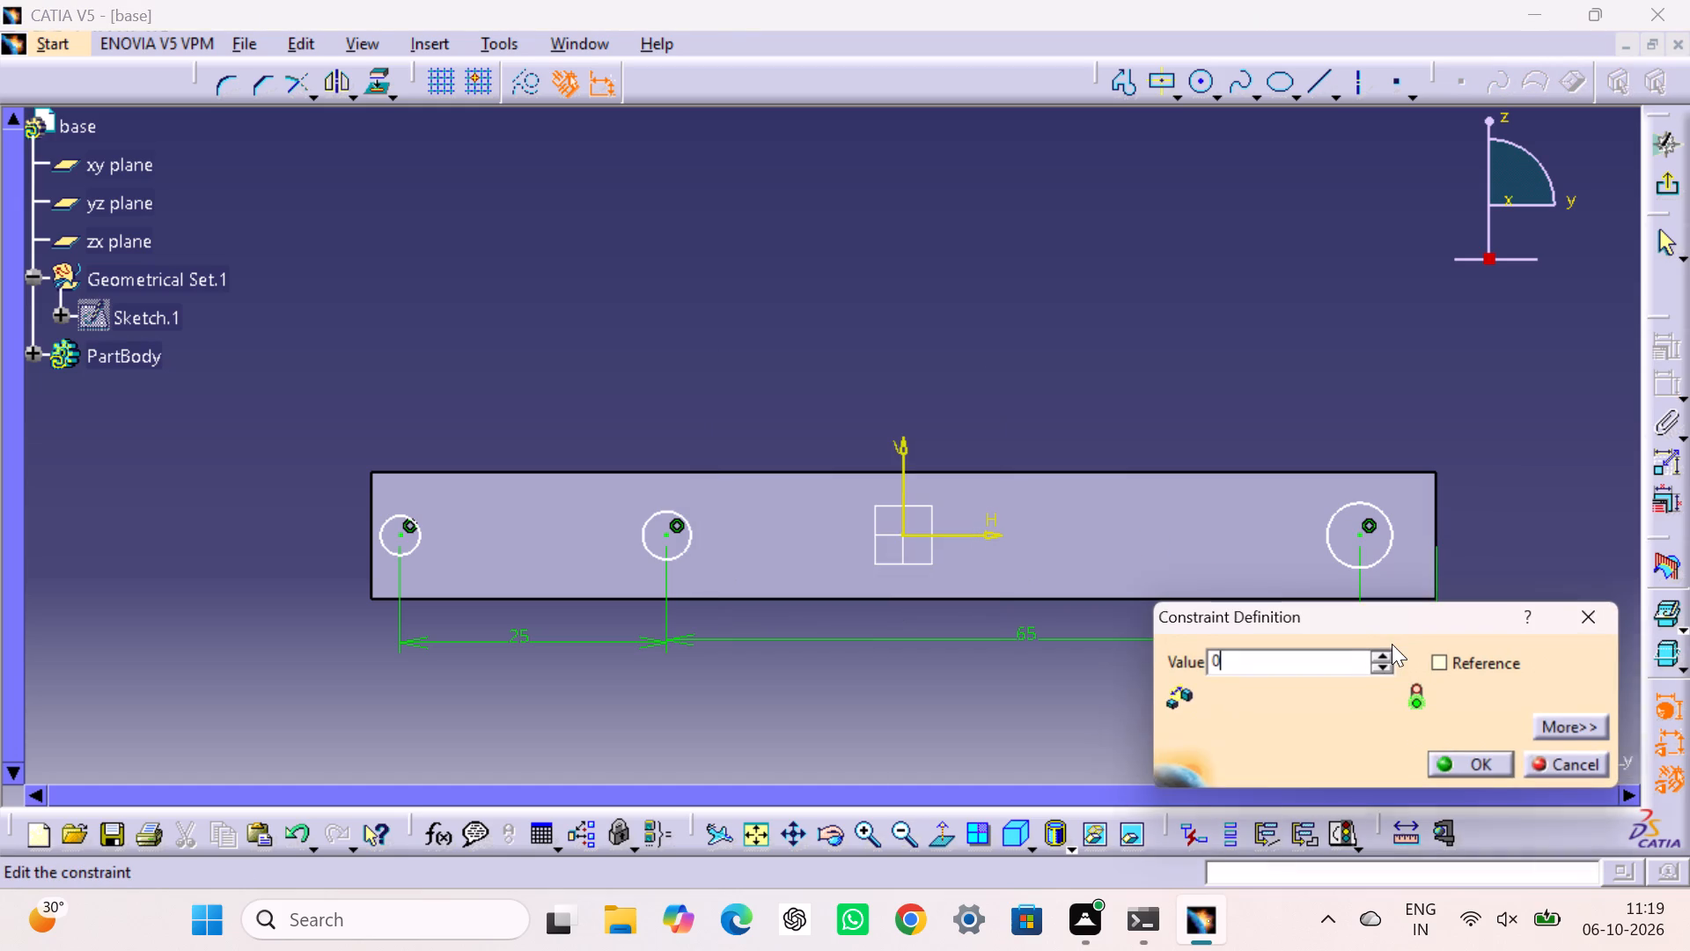
{"action": "key", "text": "BackSpace"}
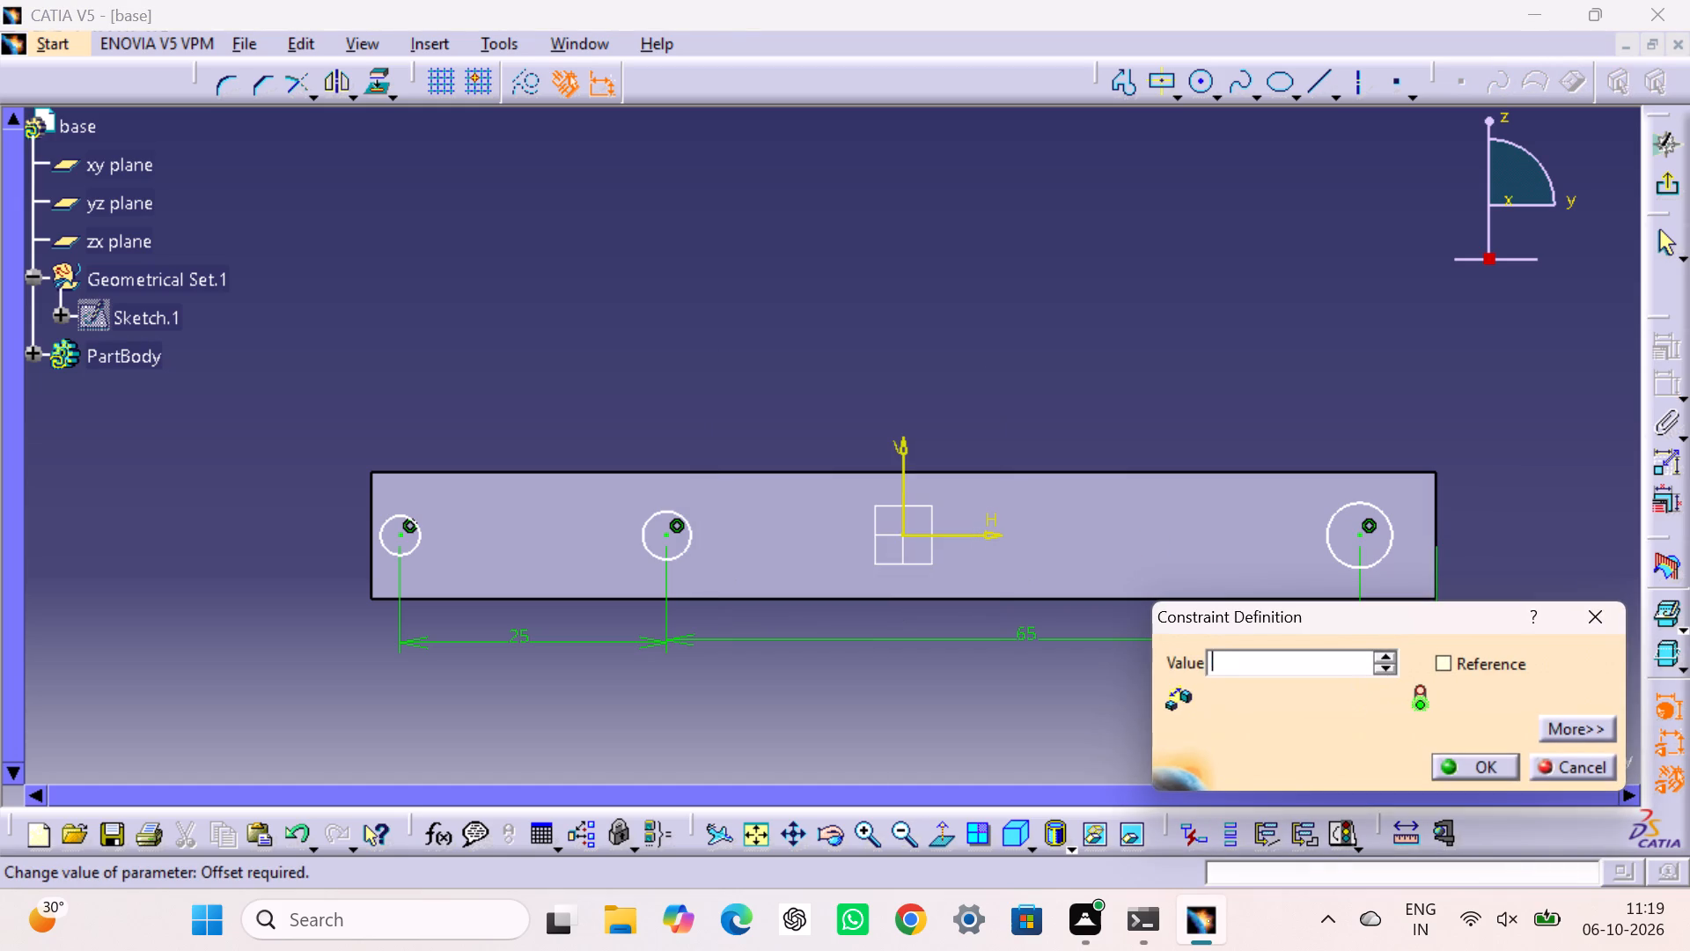
{"action": "key", "text": "5"}
{"action": "key", "text": "Return"}
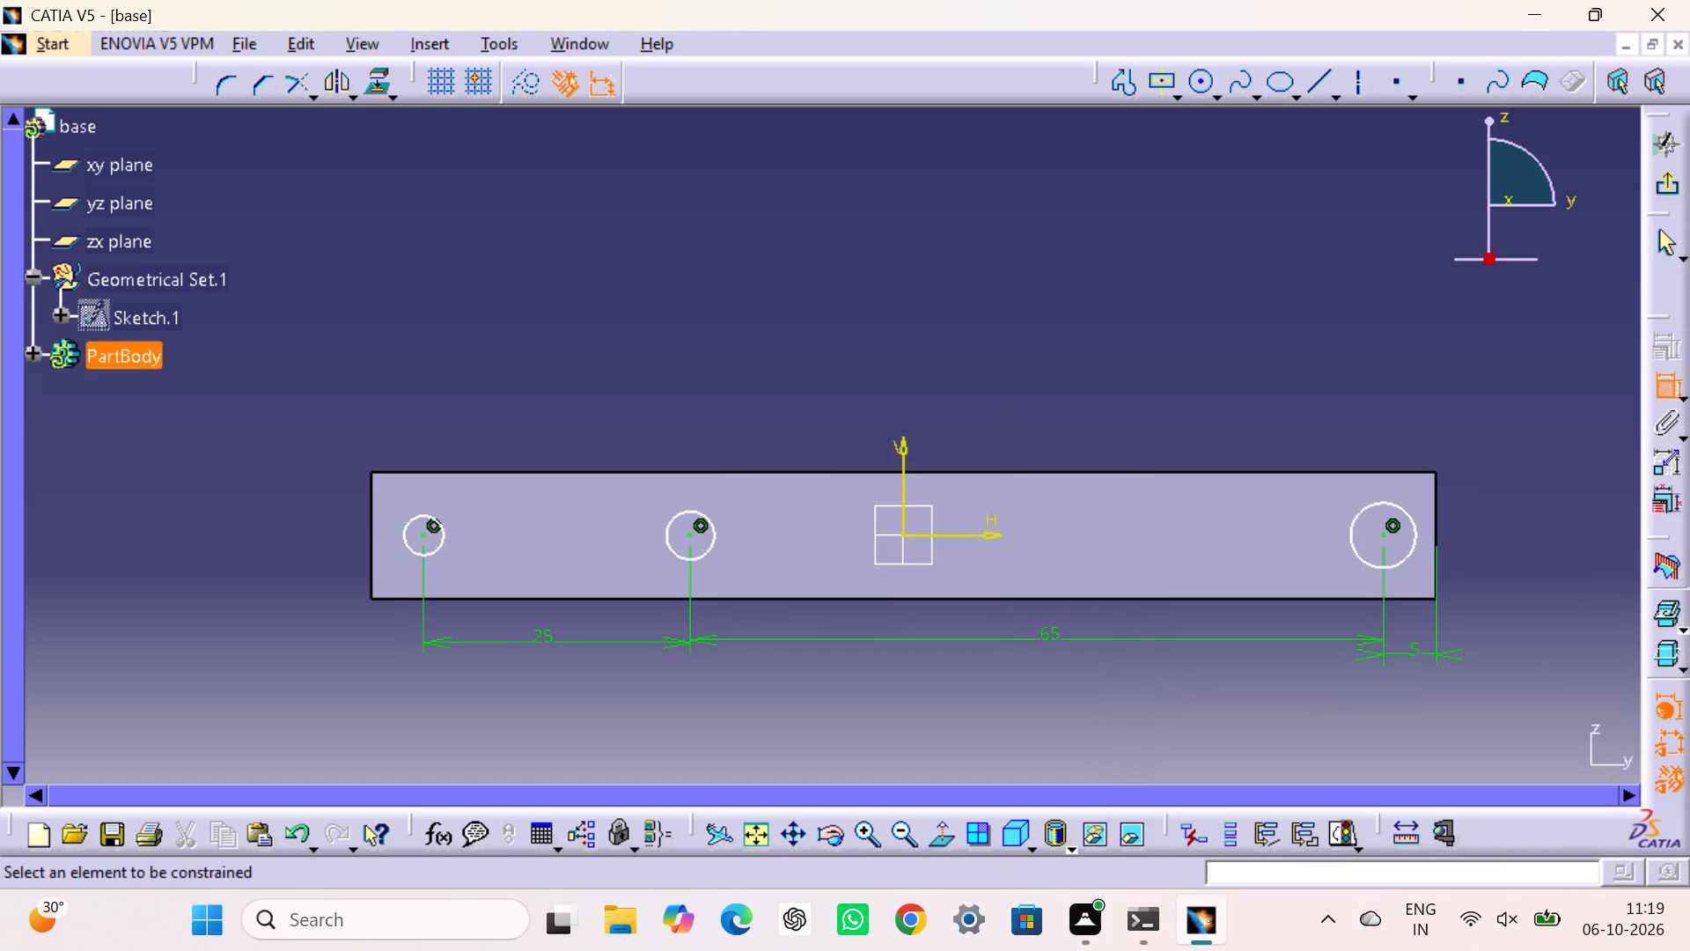
{"action": "left_click", "coordinate": [1503, 530]}
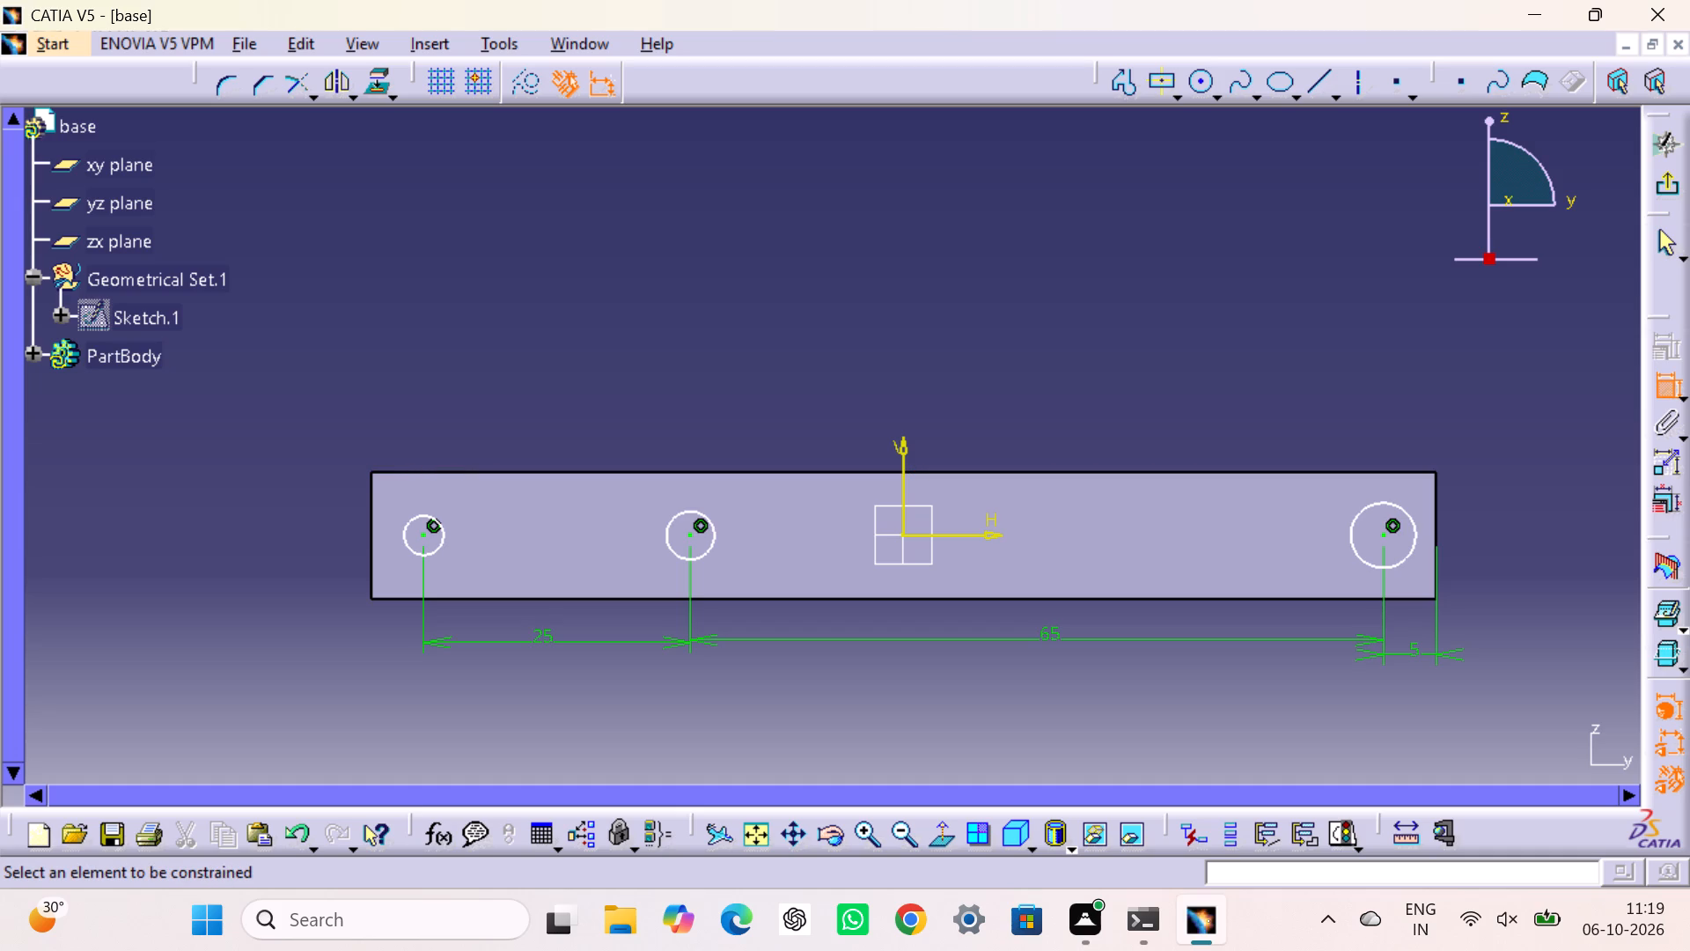
Dimension the third circle's diameter above the face and set it to 5 mm.
{"action": "left_click", "coordinate": [1372, 502]}
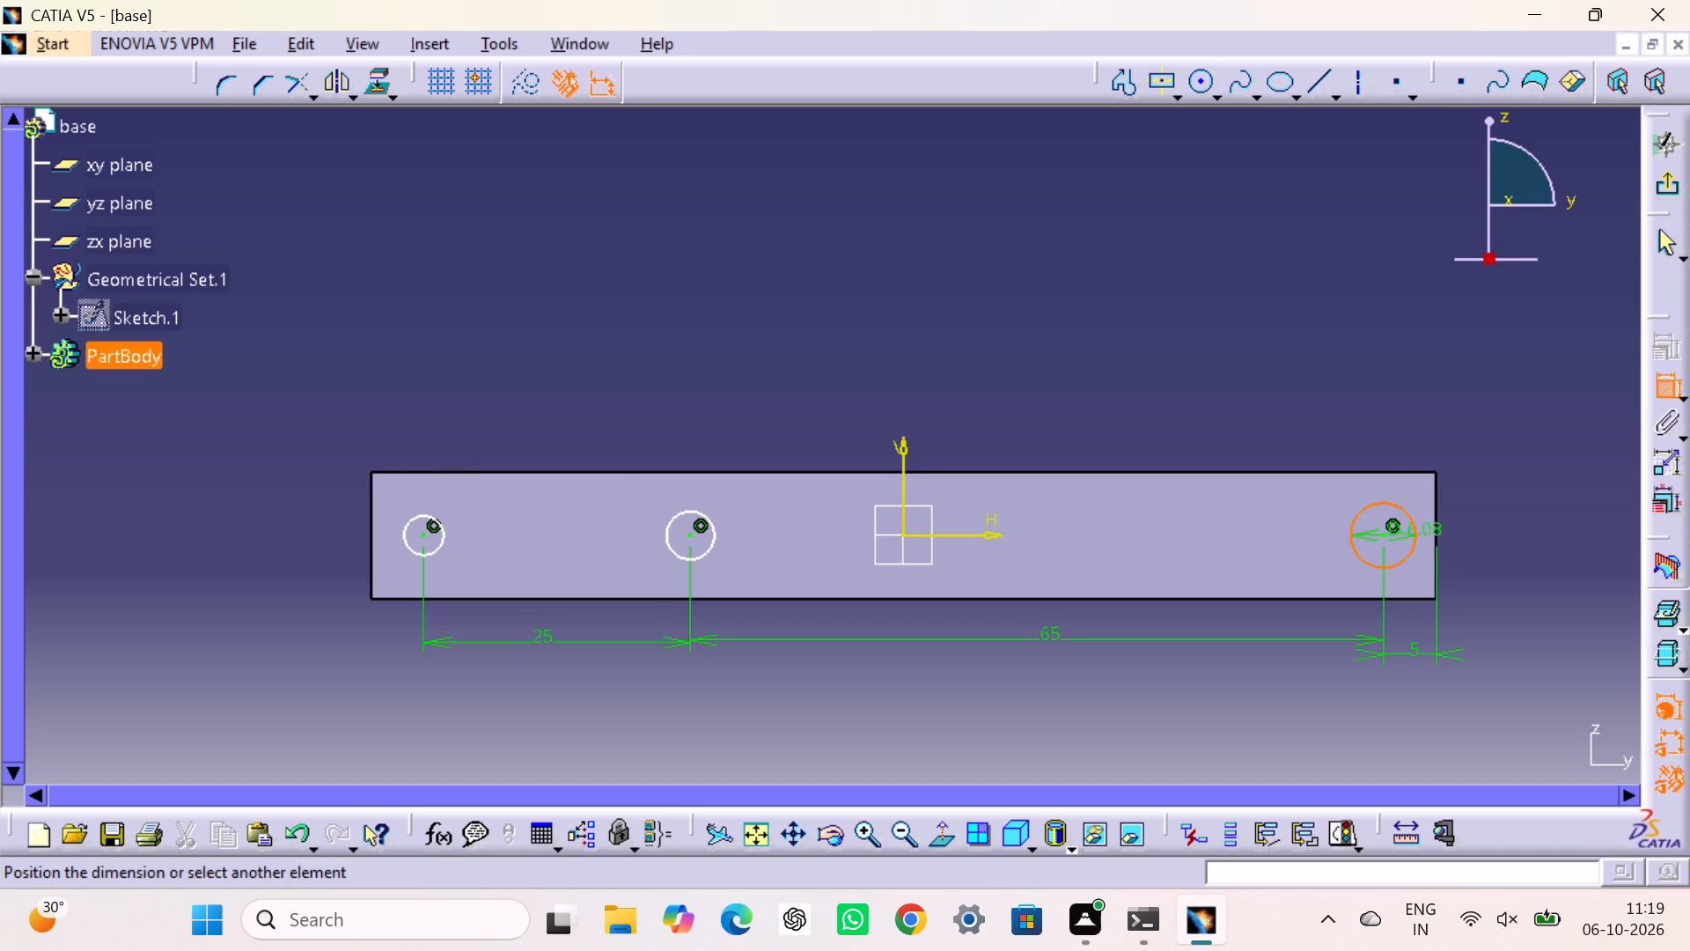
{"action": "left_click", "coordinate": [1386, 412]}
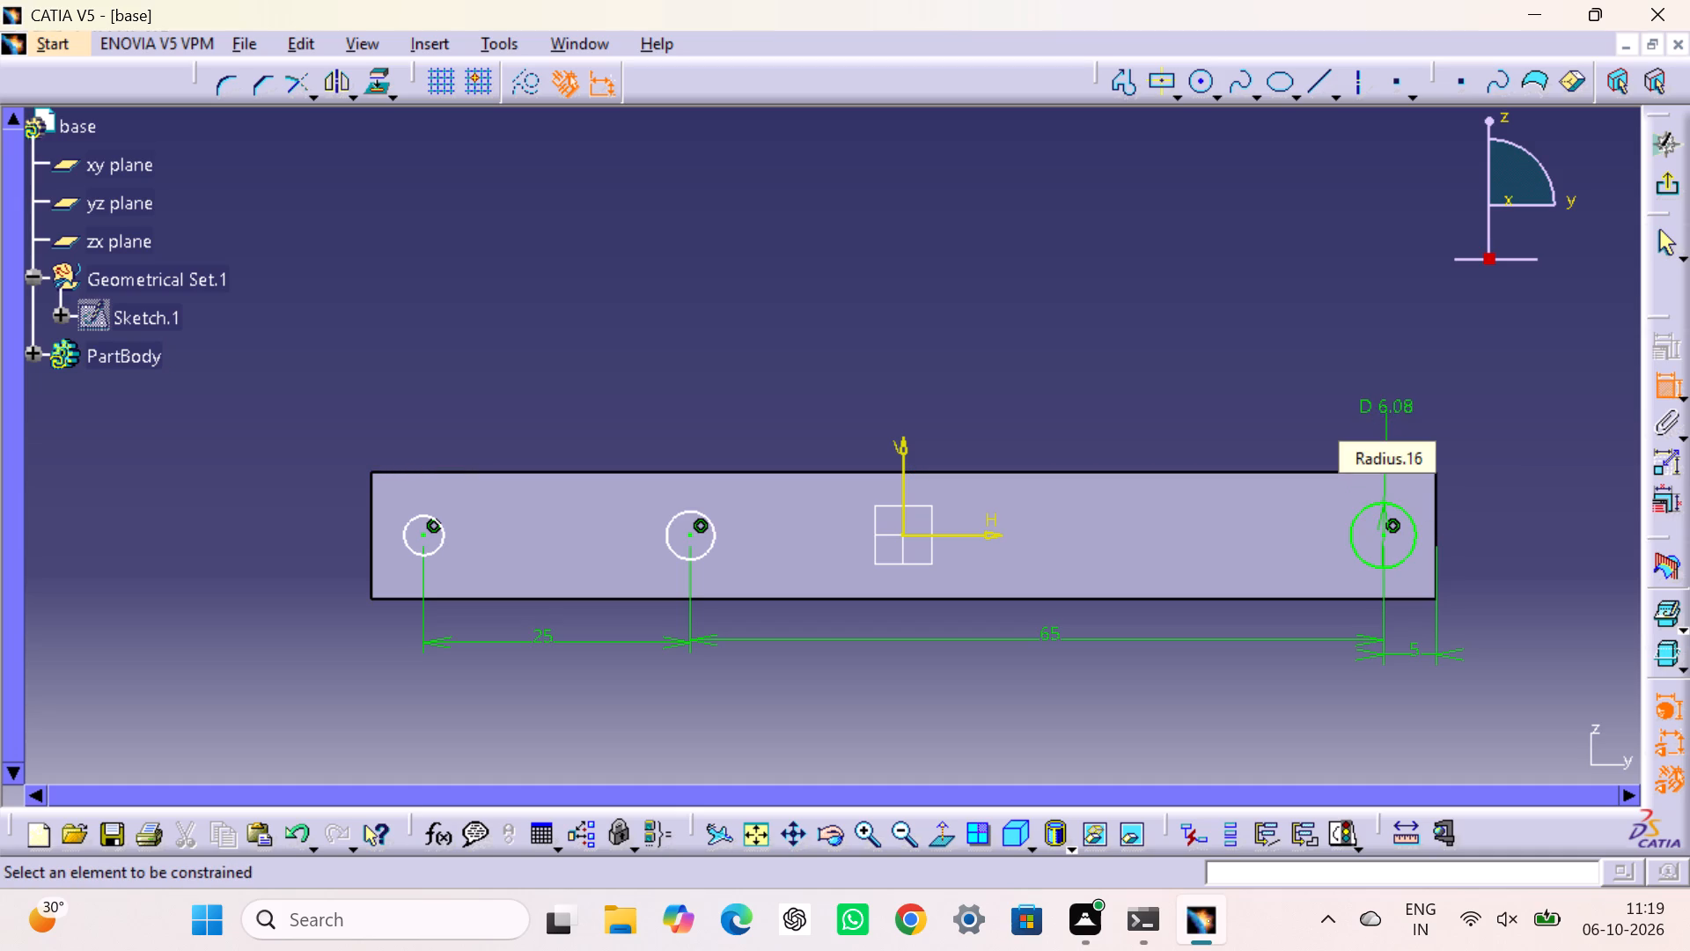
{"action": "double_click", "coordinate": [1386, 412]}
{"action": "key", "text": "5"}
{"action": "key", "text": "Return"}
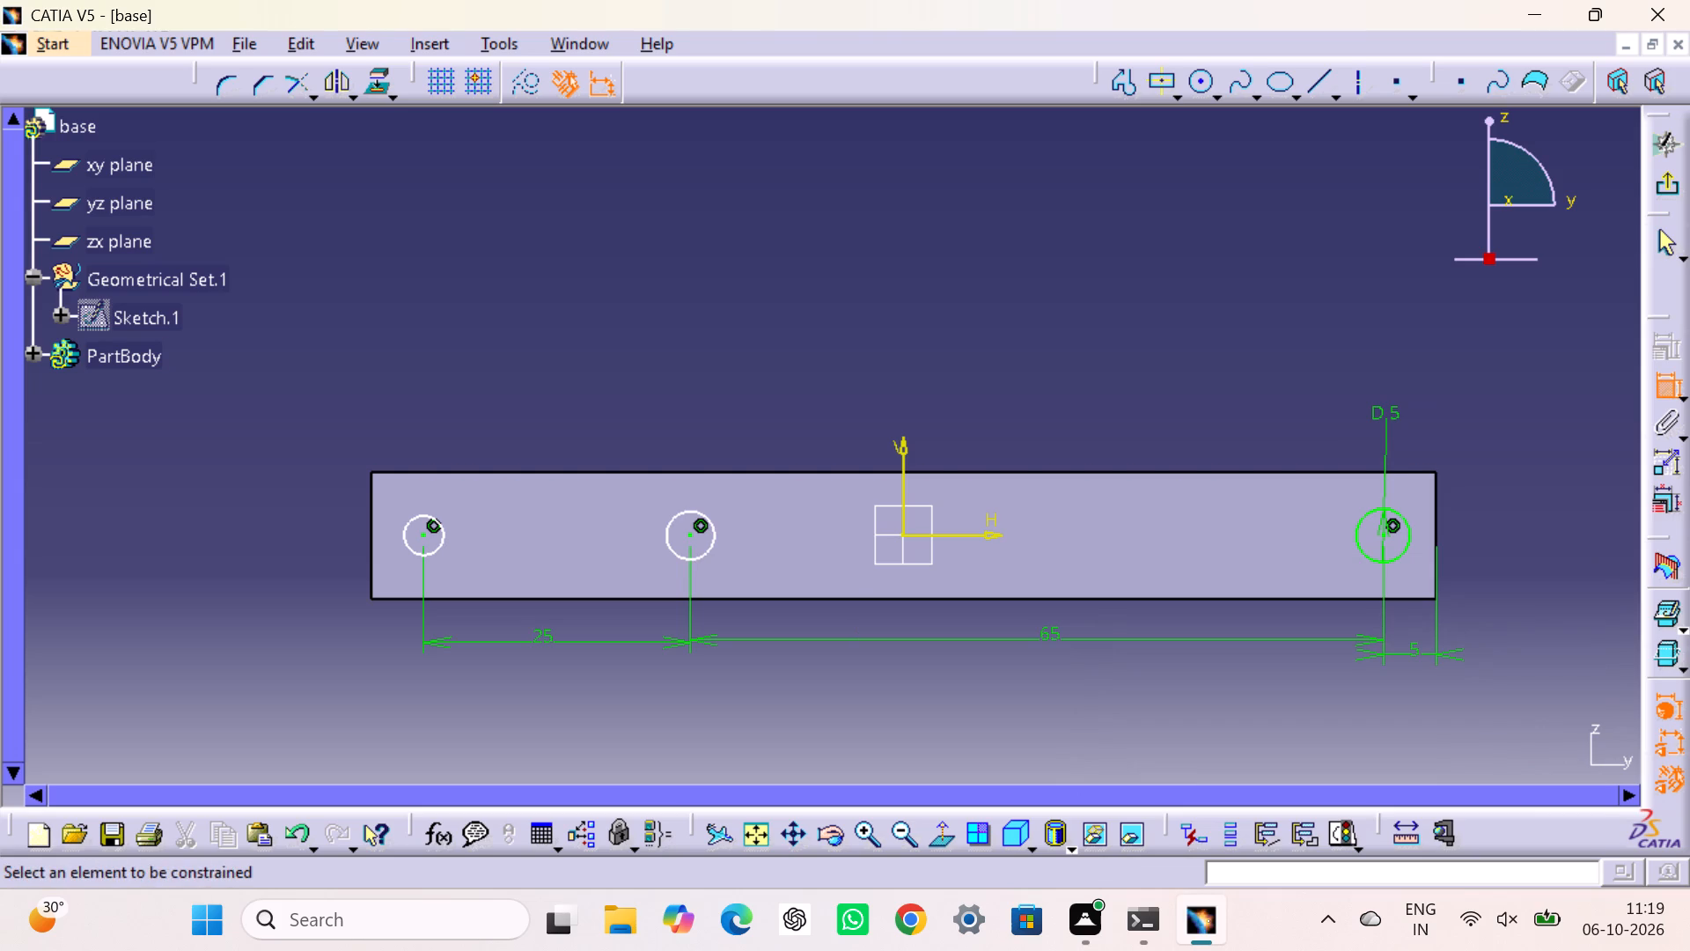
Dimension the first circle's diameter above the face and set it to 5 mm.
{"action": "left_click_drag", "start_coordinate": [411, 514], "coordinate": [412, 505]}
{"action": "left_click", "coordinate": [363, 373]}
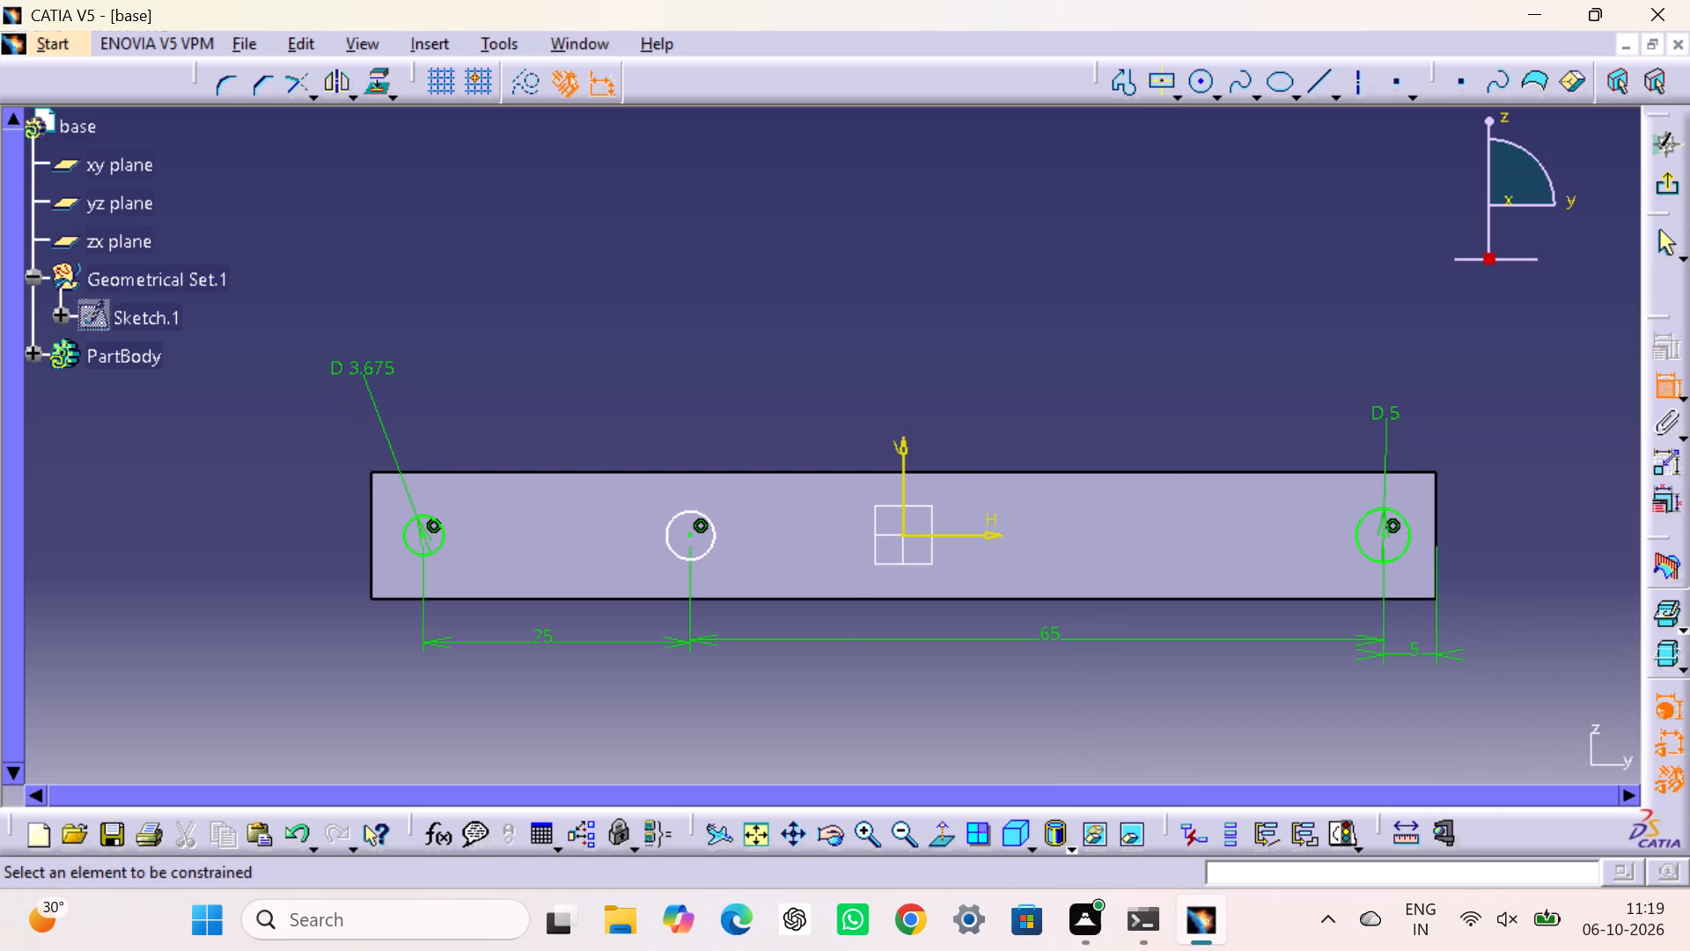
{"action": "double_click", "coordinate": [363, 365]}
{"action": "key", "text": "5"}
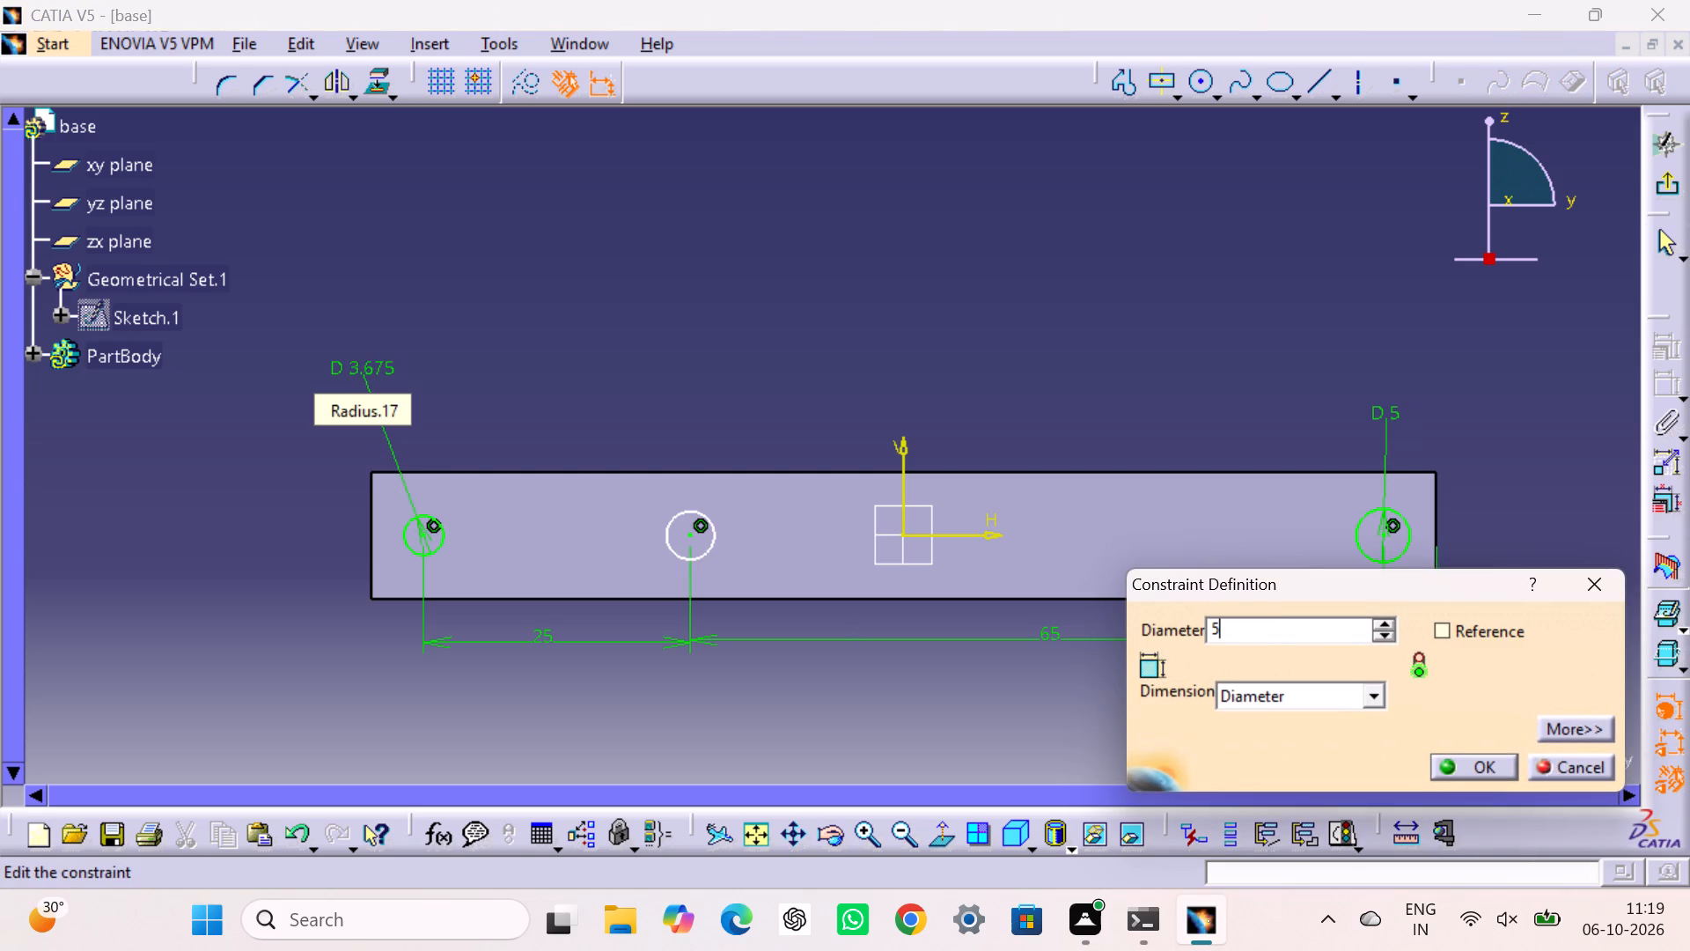
{"action": "key", "text": "Return"}
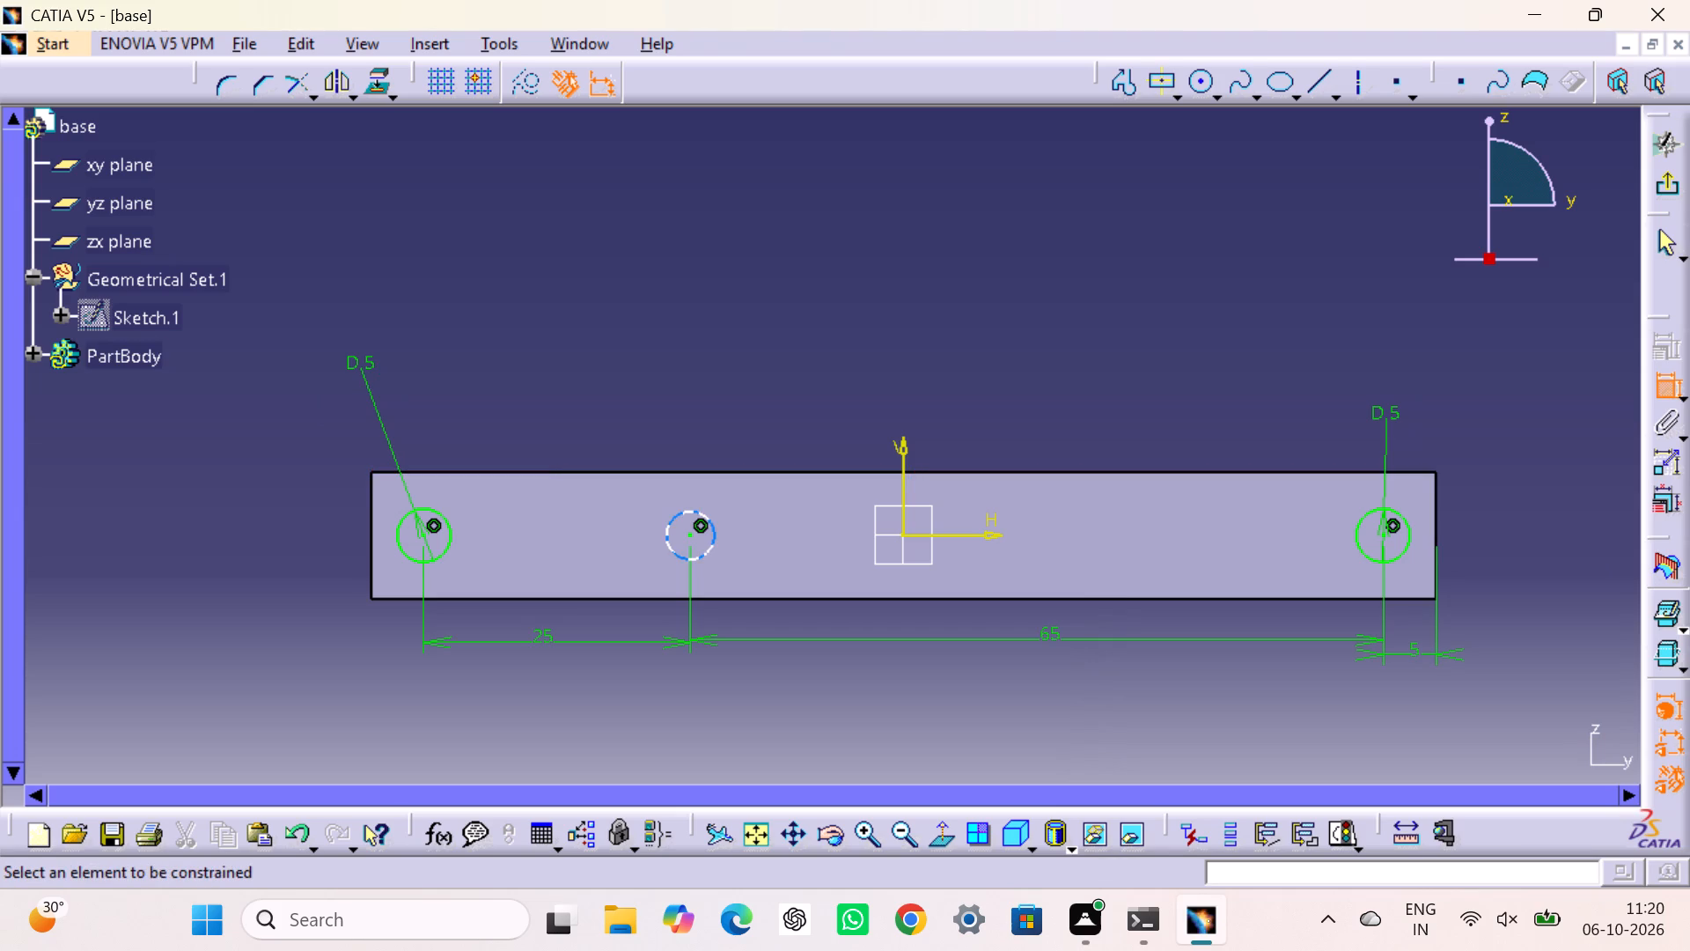
Dimension the second circle's diameter above the face and set it to 5 mm.
{"action": "left_click", "coordinate": [711, 526]}
{"action": "left_click", "coordinate": [731, 400]}
{"action": "double_click", "coordinate": [738, 393]}
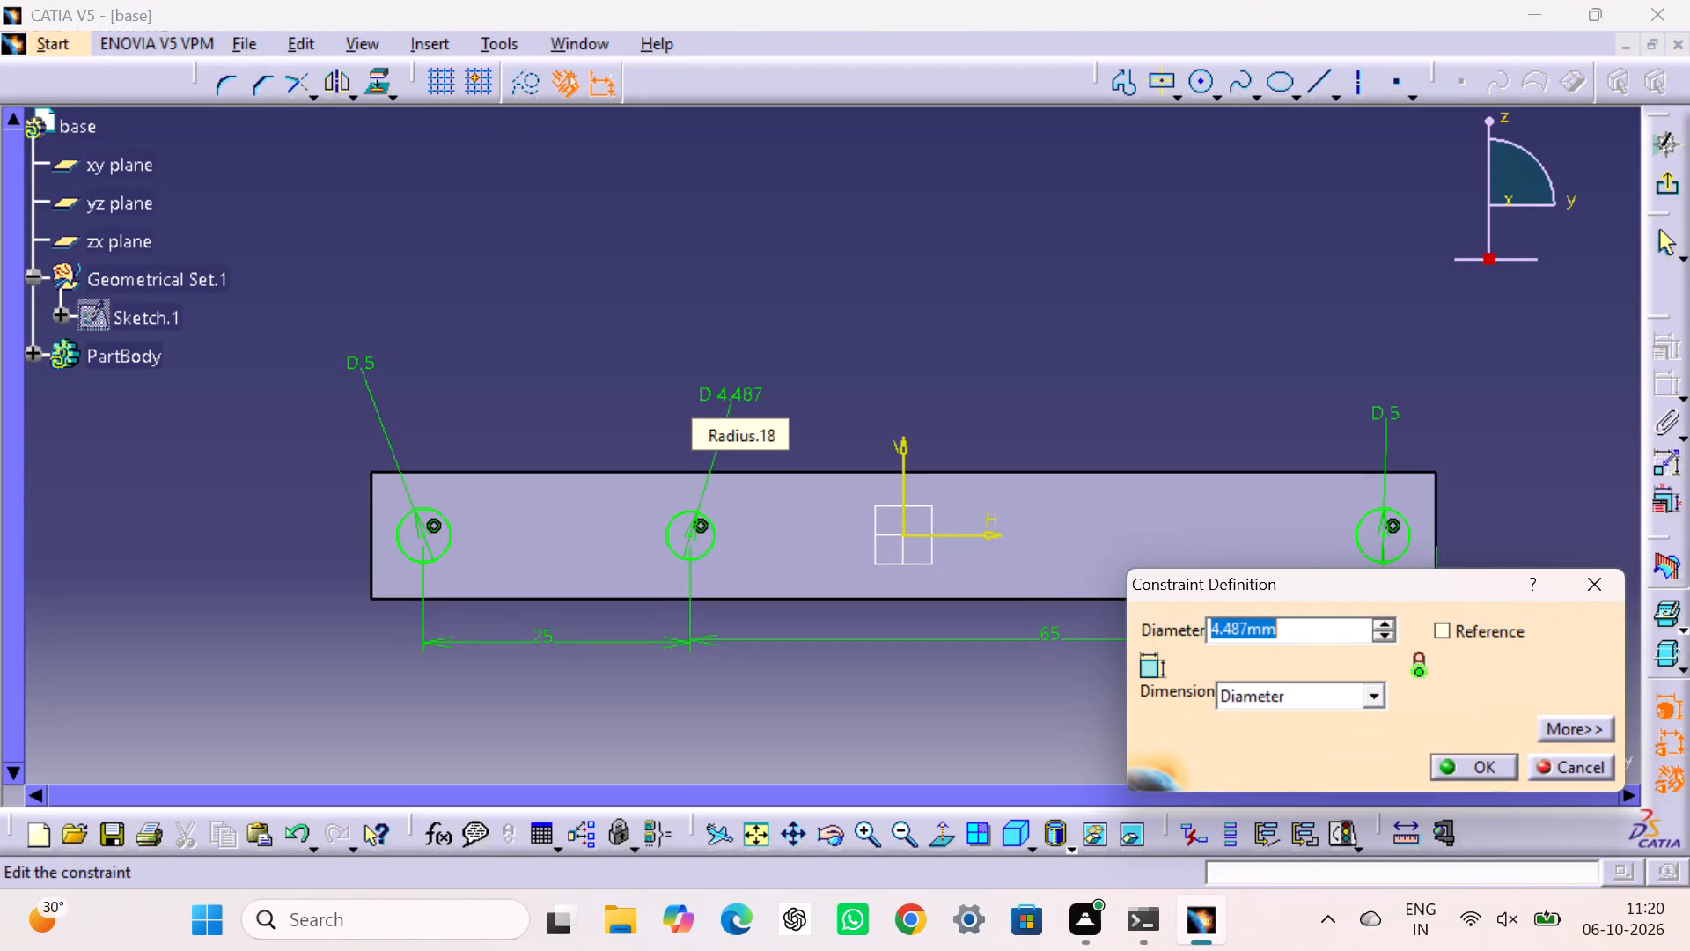
{"action": "key", "text": "5"}
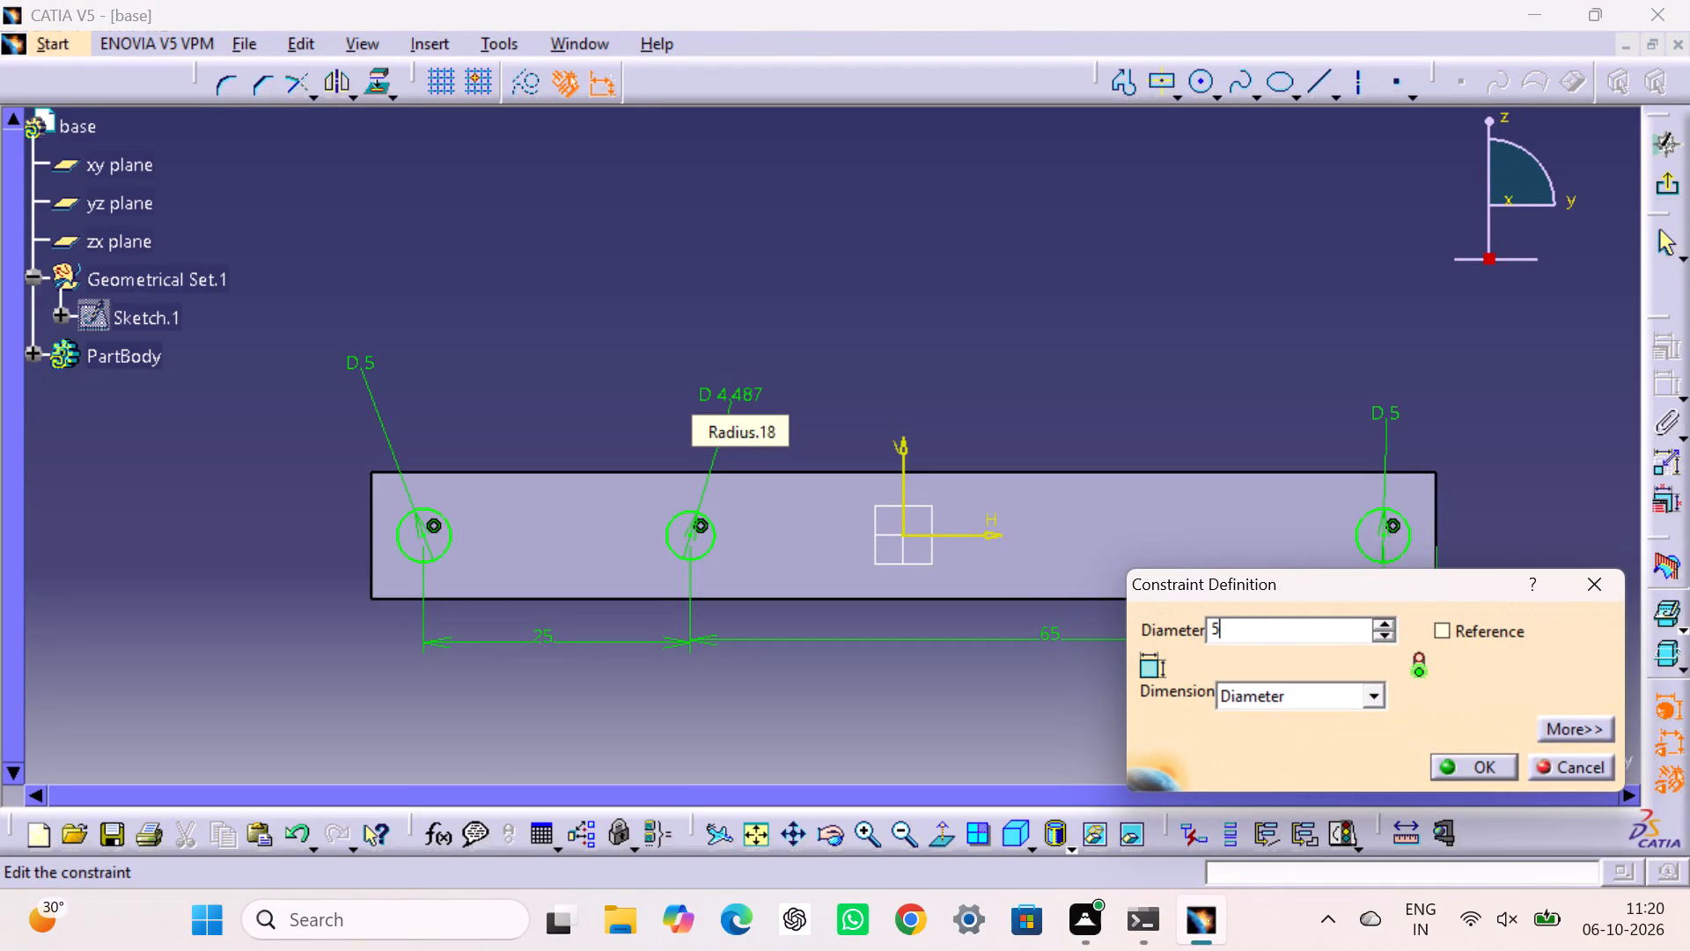
{"action": "key", "text": "Return"}
{"action": "left_click", "coordinate": [958, 314]}
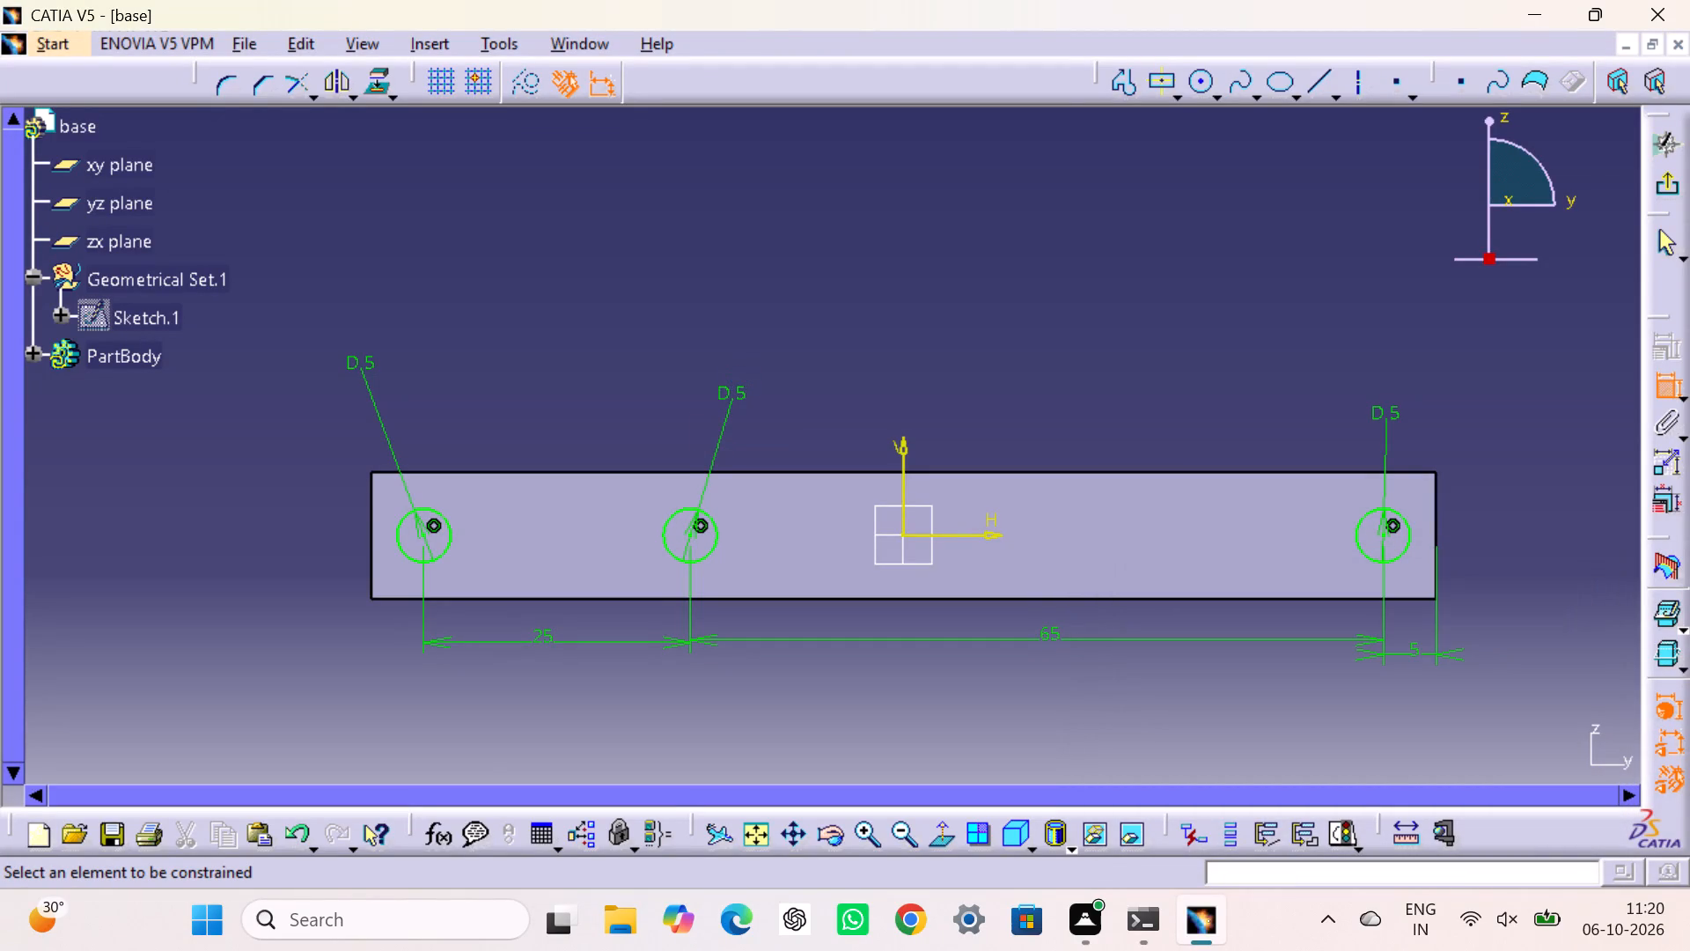
Sketch a 25 mm horizontal line from the top of the first circle to the top of the second circle.
{"action": "left_click", "coordinate": [1312, 79]}
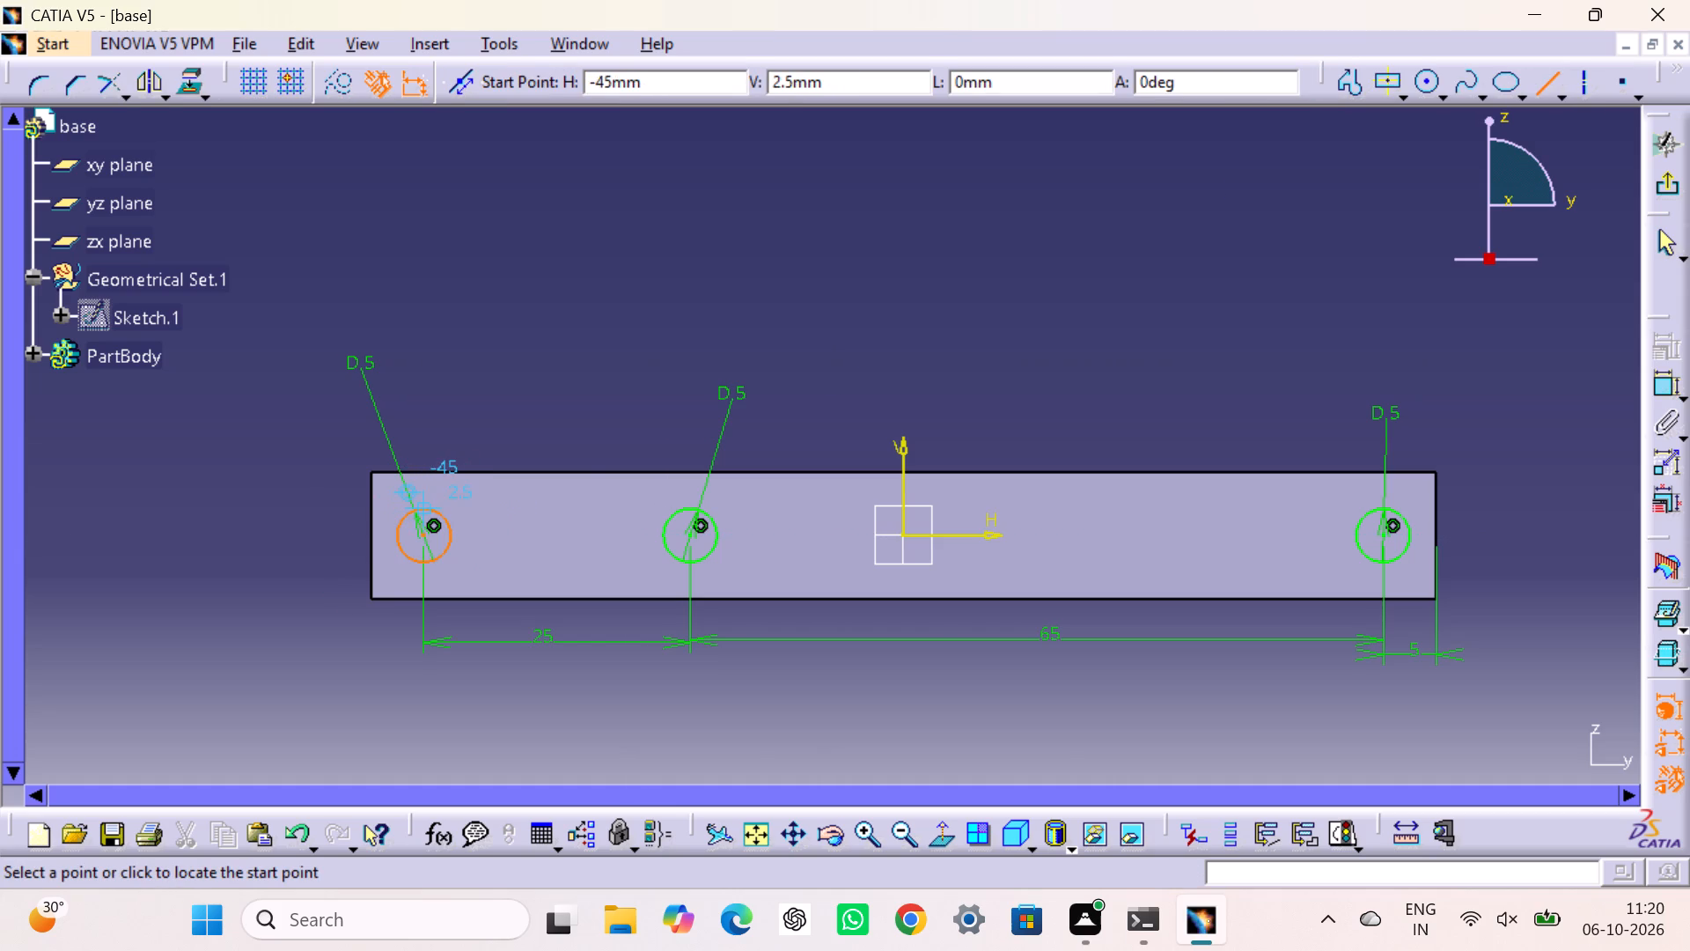
{"action": "left_click", "coordinate": [422, 508]}
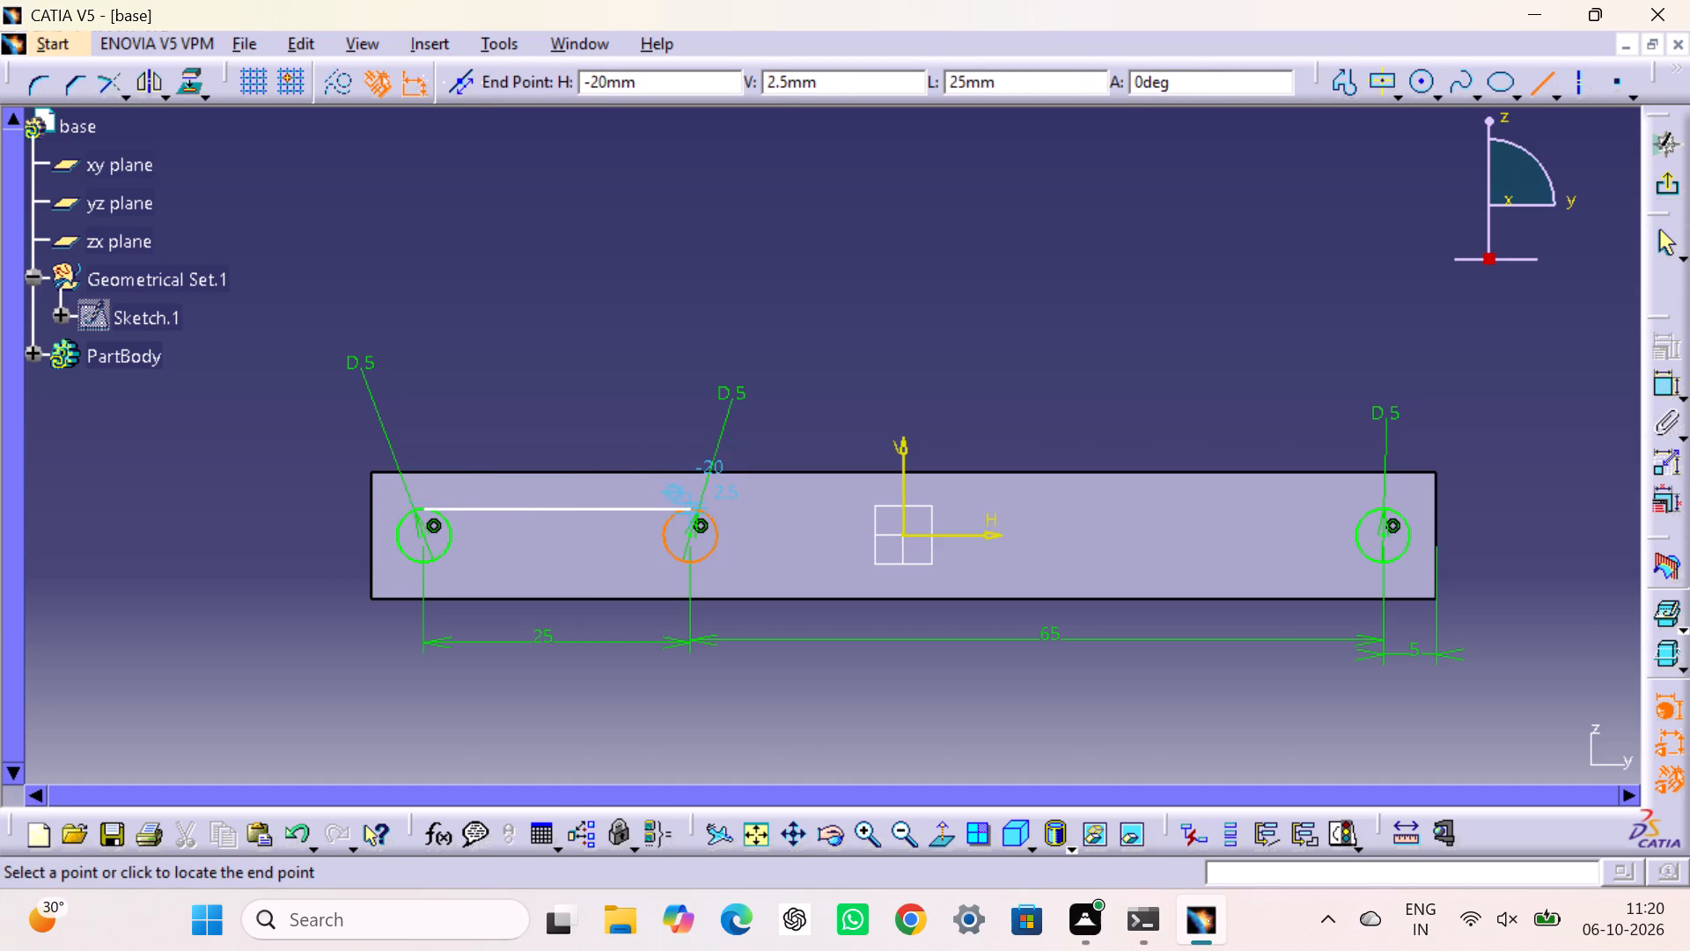
{"action": "left_click", "coordinate": [691, 509]}
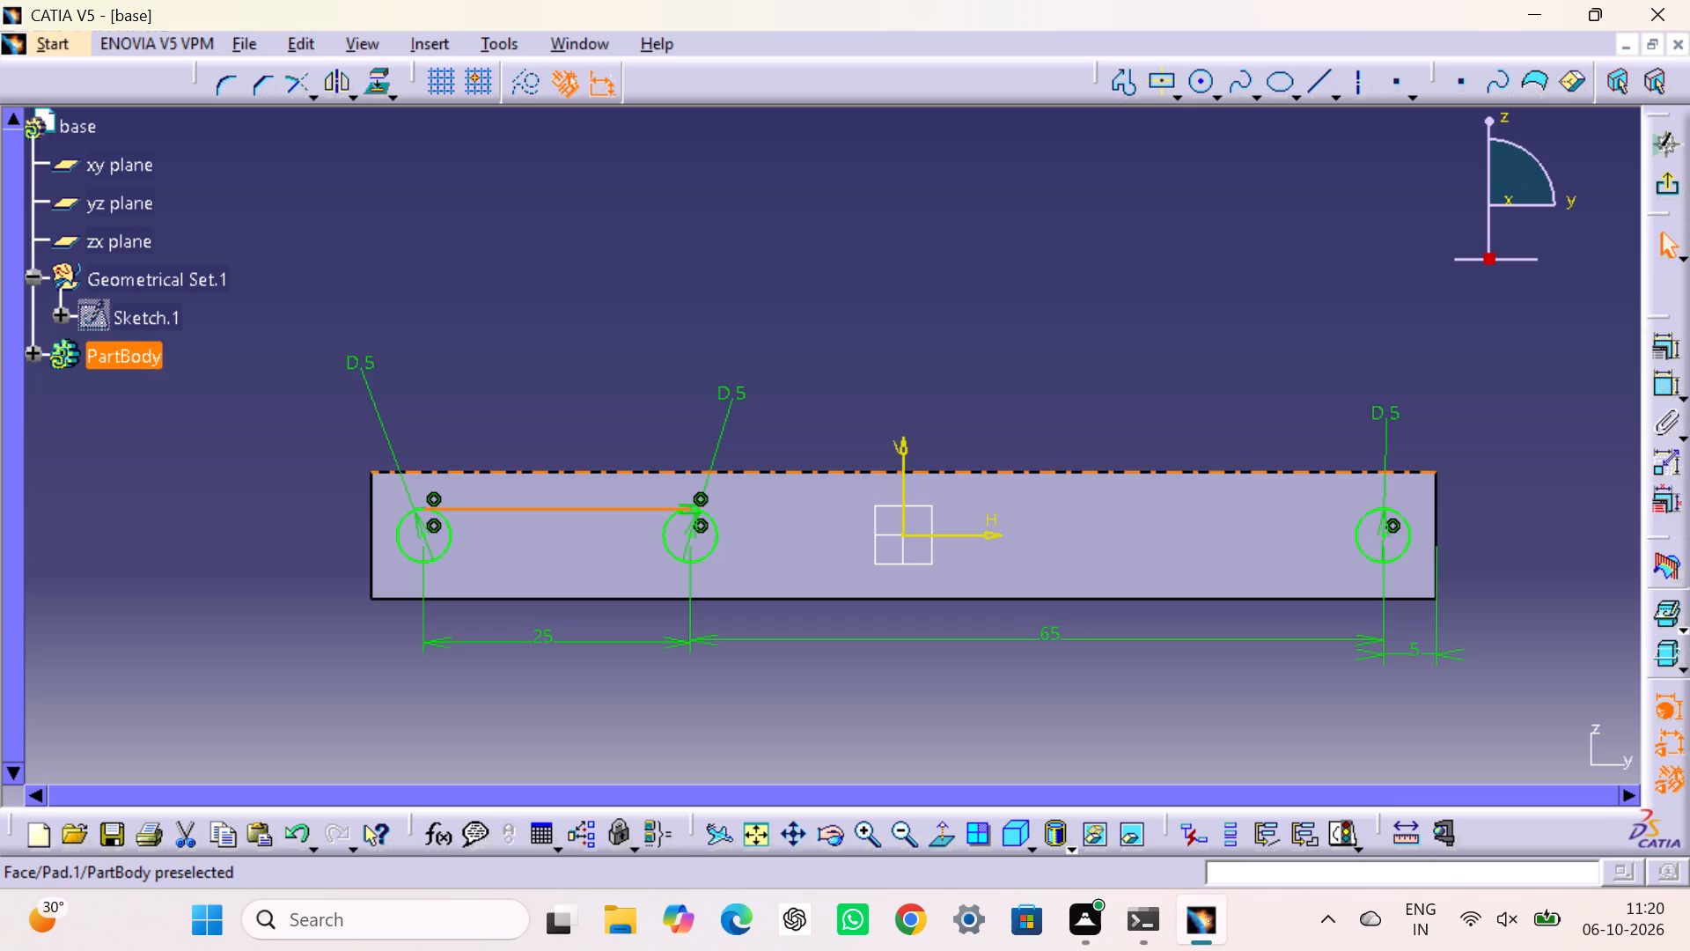
{"action": "left_click", "coordinate": [803, 350]}
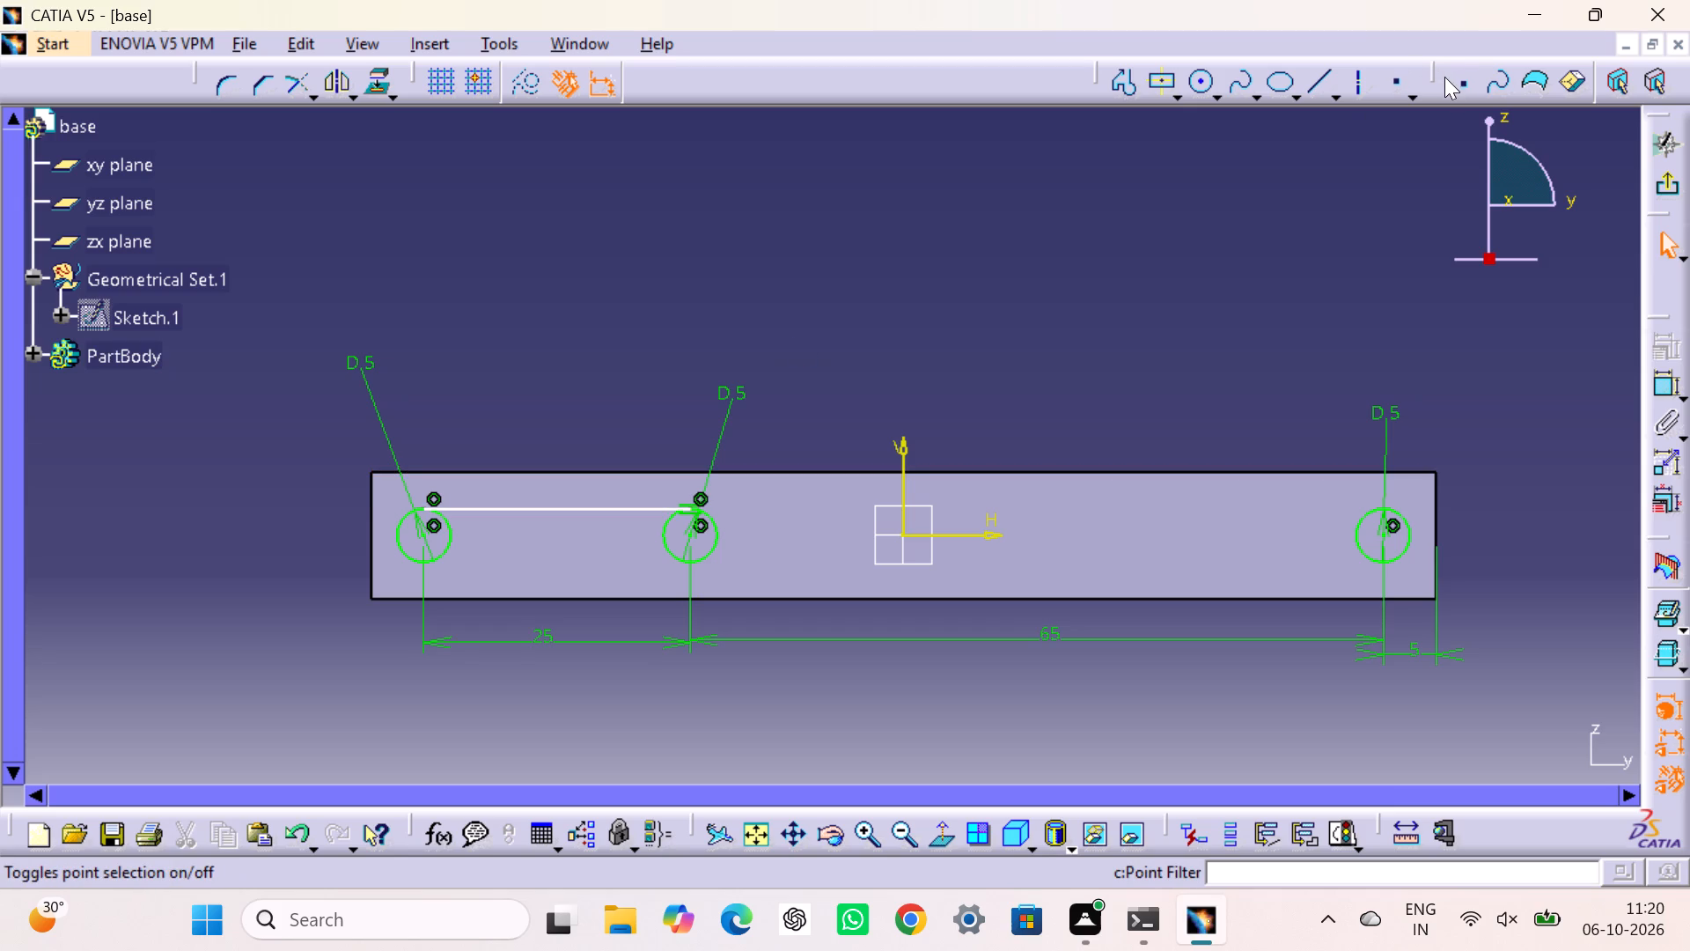
Sketch a line about 26 mm long from the bottom of the first circle to the bottom of the second circle.
{"action": "left_click", "coordinate": [1315, 91]}
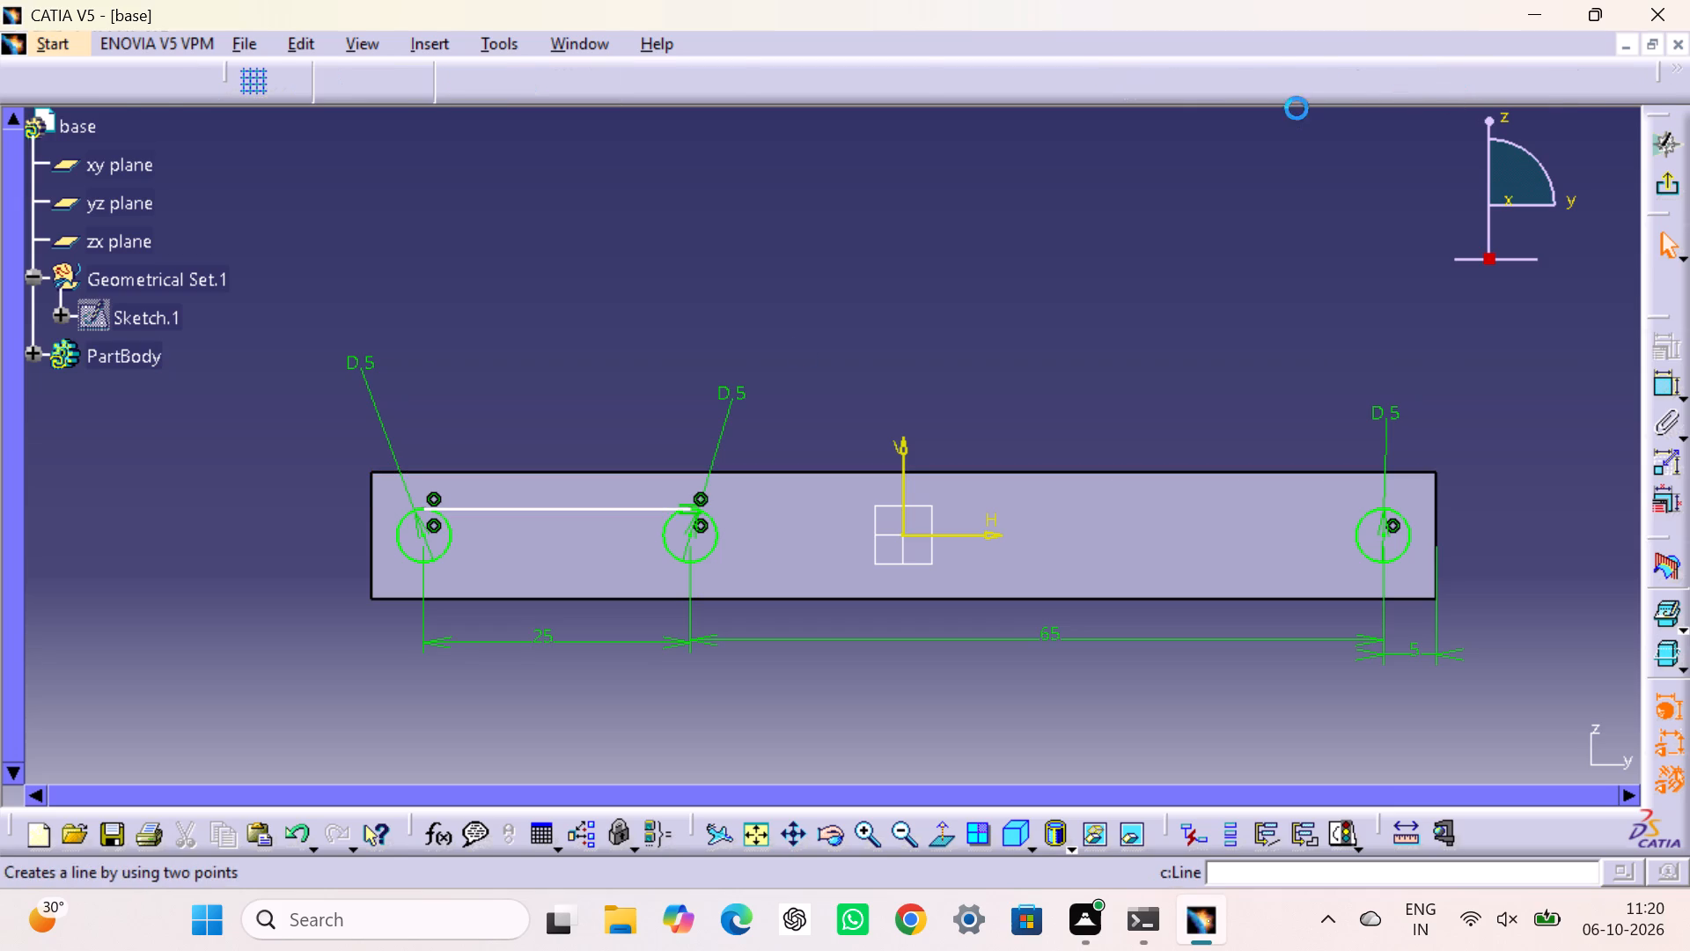
{"action": "left_click", "coordinate": [416, 560]}
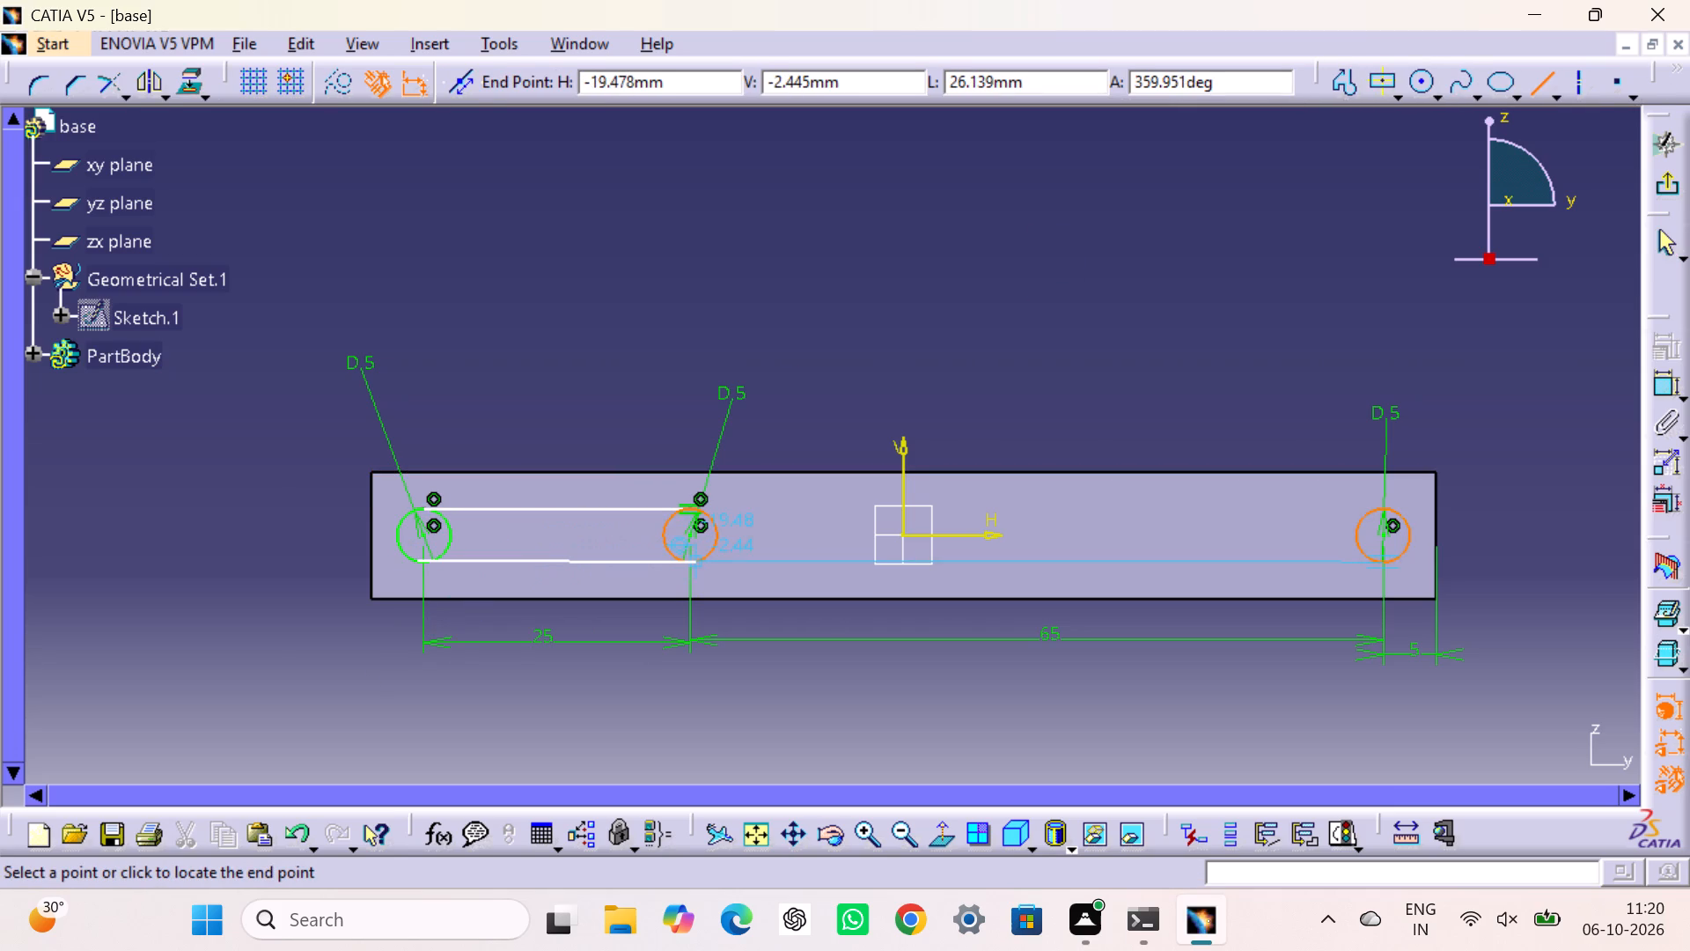
{"action": "left_click", "coordinate": [706, 560]}
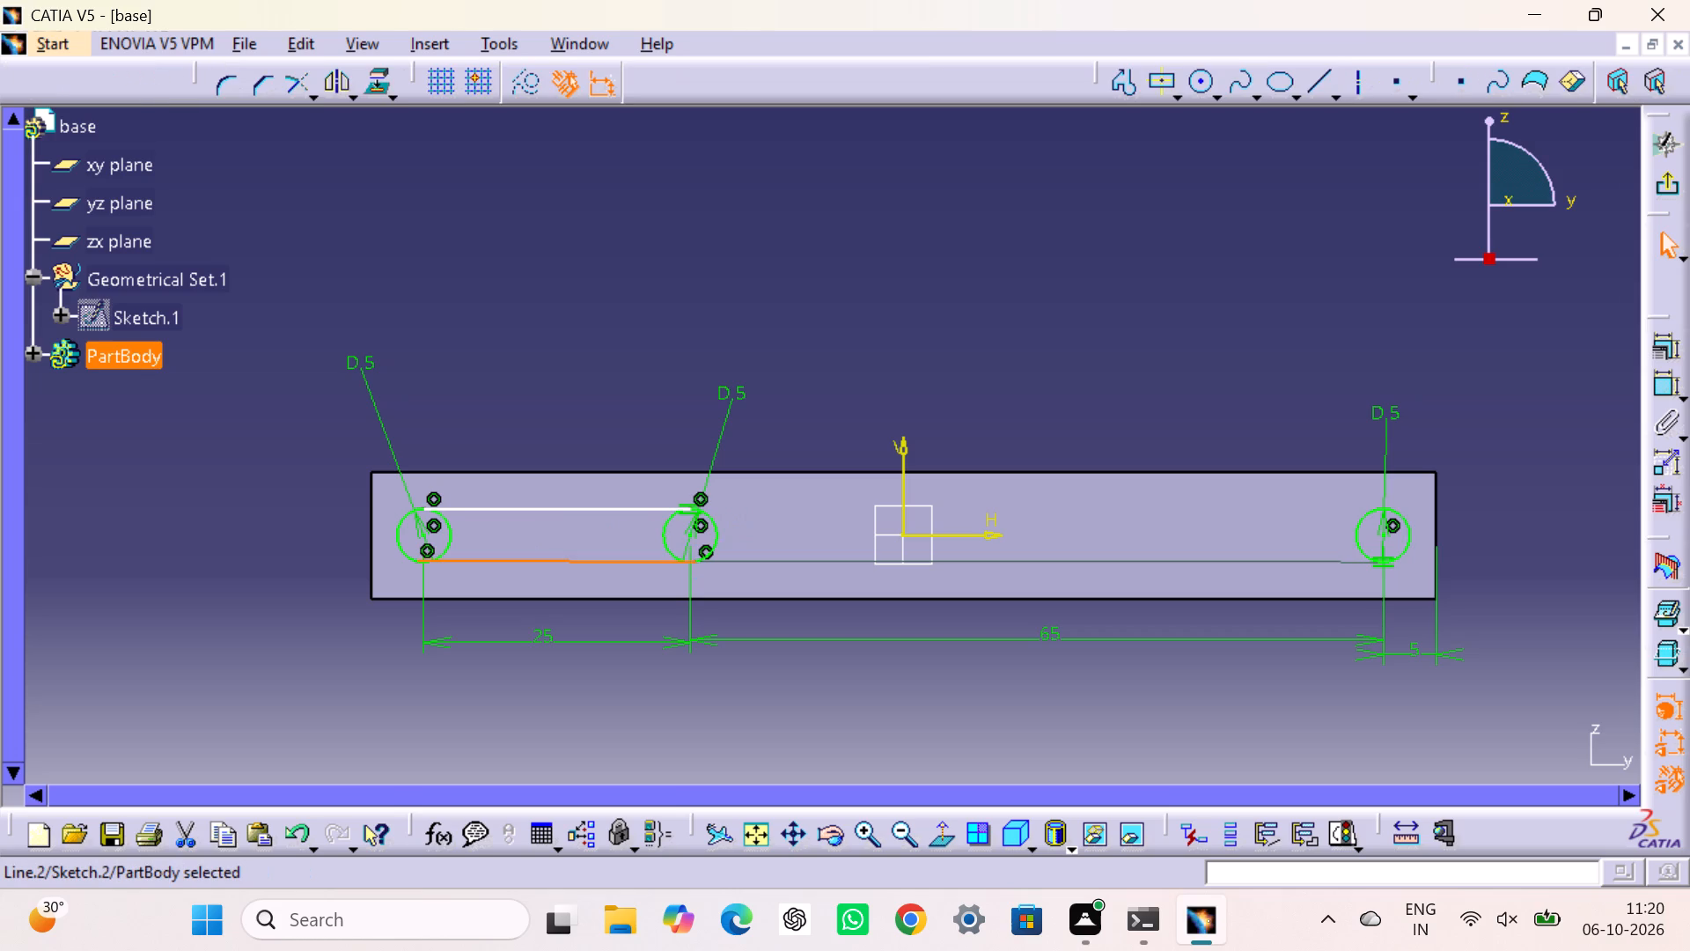
{"action": "left_click", "coordinate": [1054, 320]}
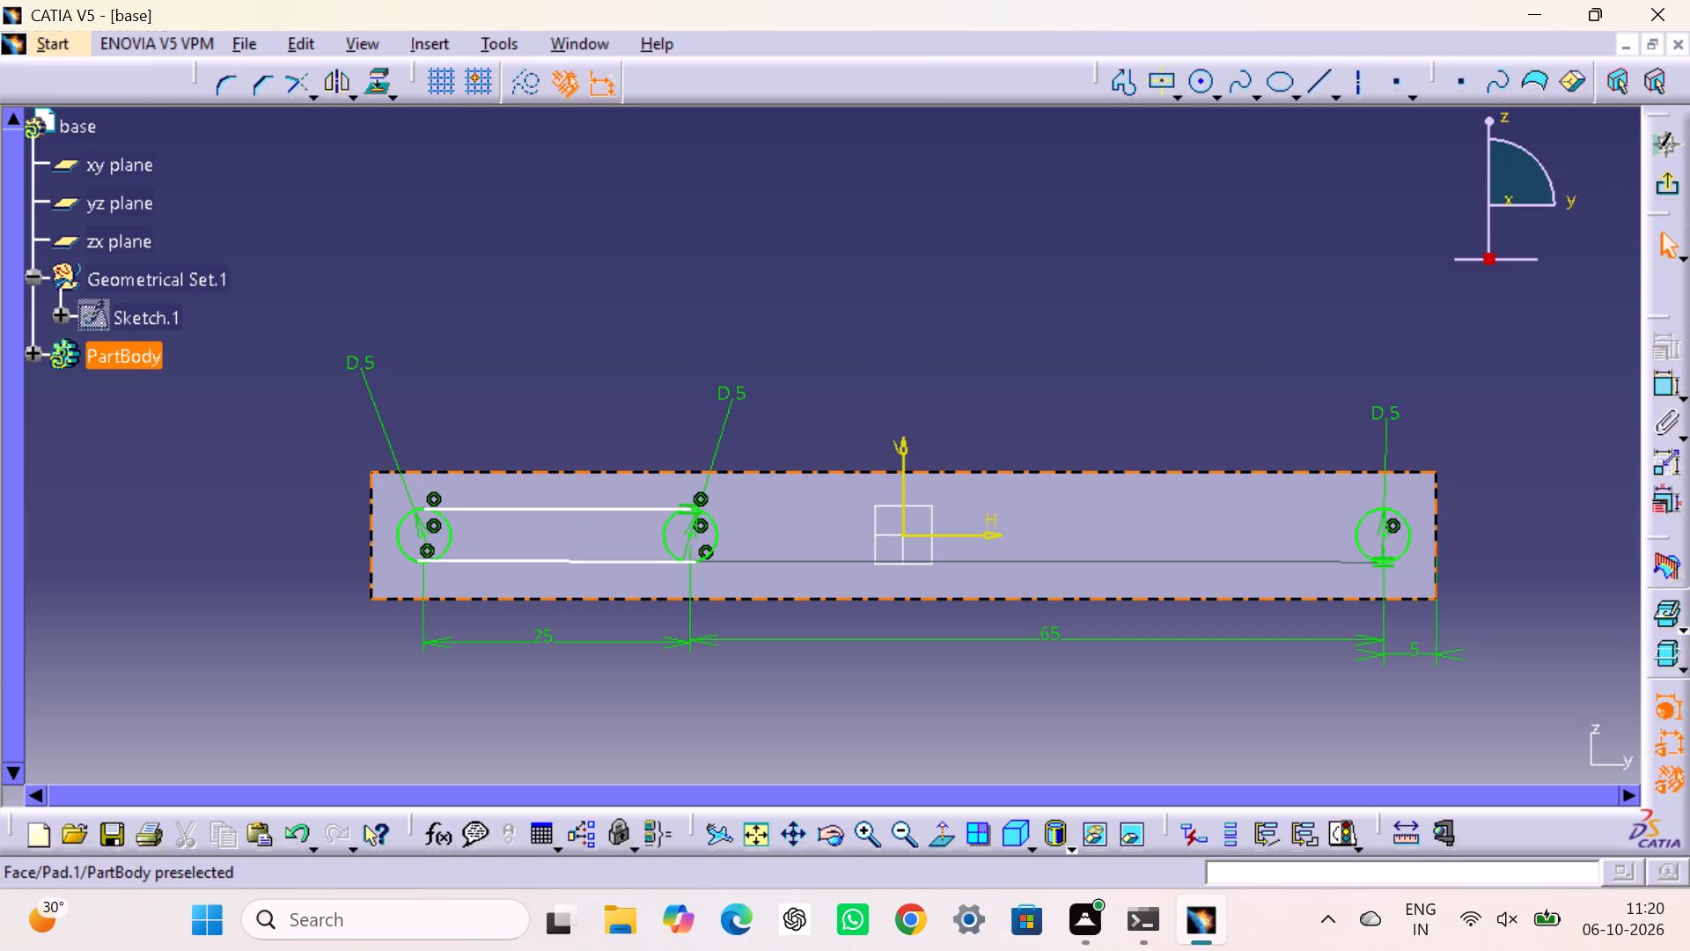
Delete the tangency constraint linking the lower line to the third circle.
{"action": "left_click", "coordinate": [1290, 561]}
{"action": "left_click", "coordinate": [1275, 440]}
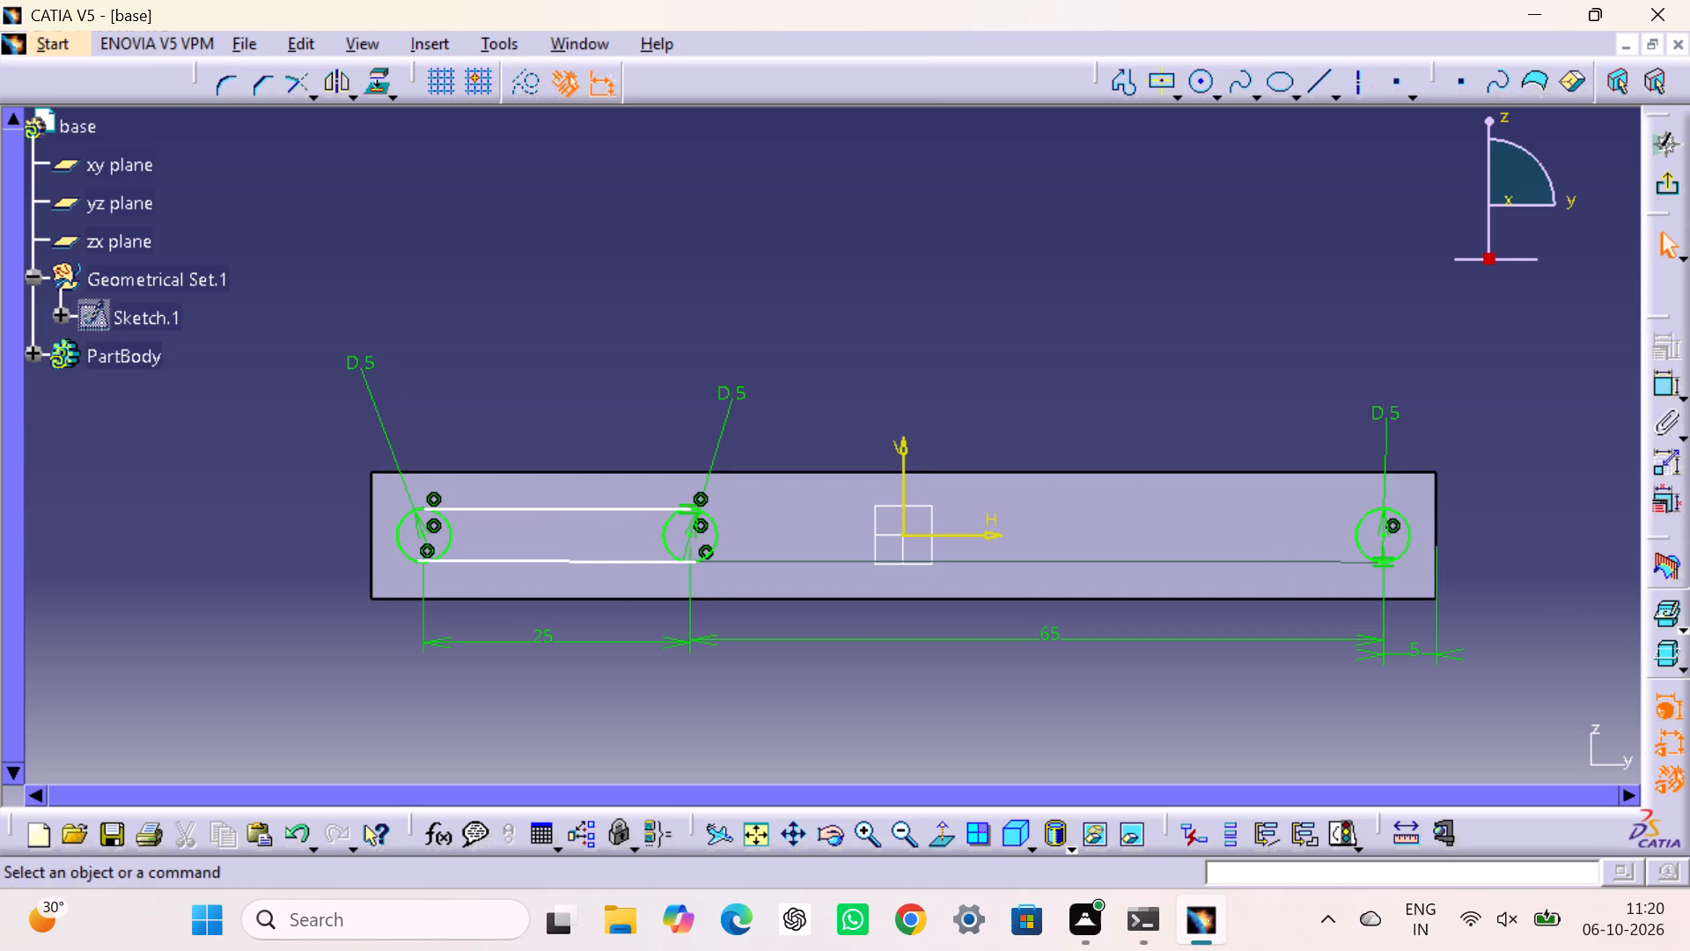
{"action": "left_click", "coordinate": [1390, 566]}
{"action": "key", "text": "Delete"}
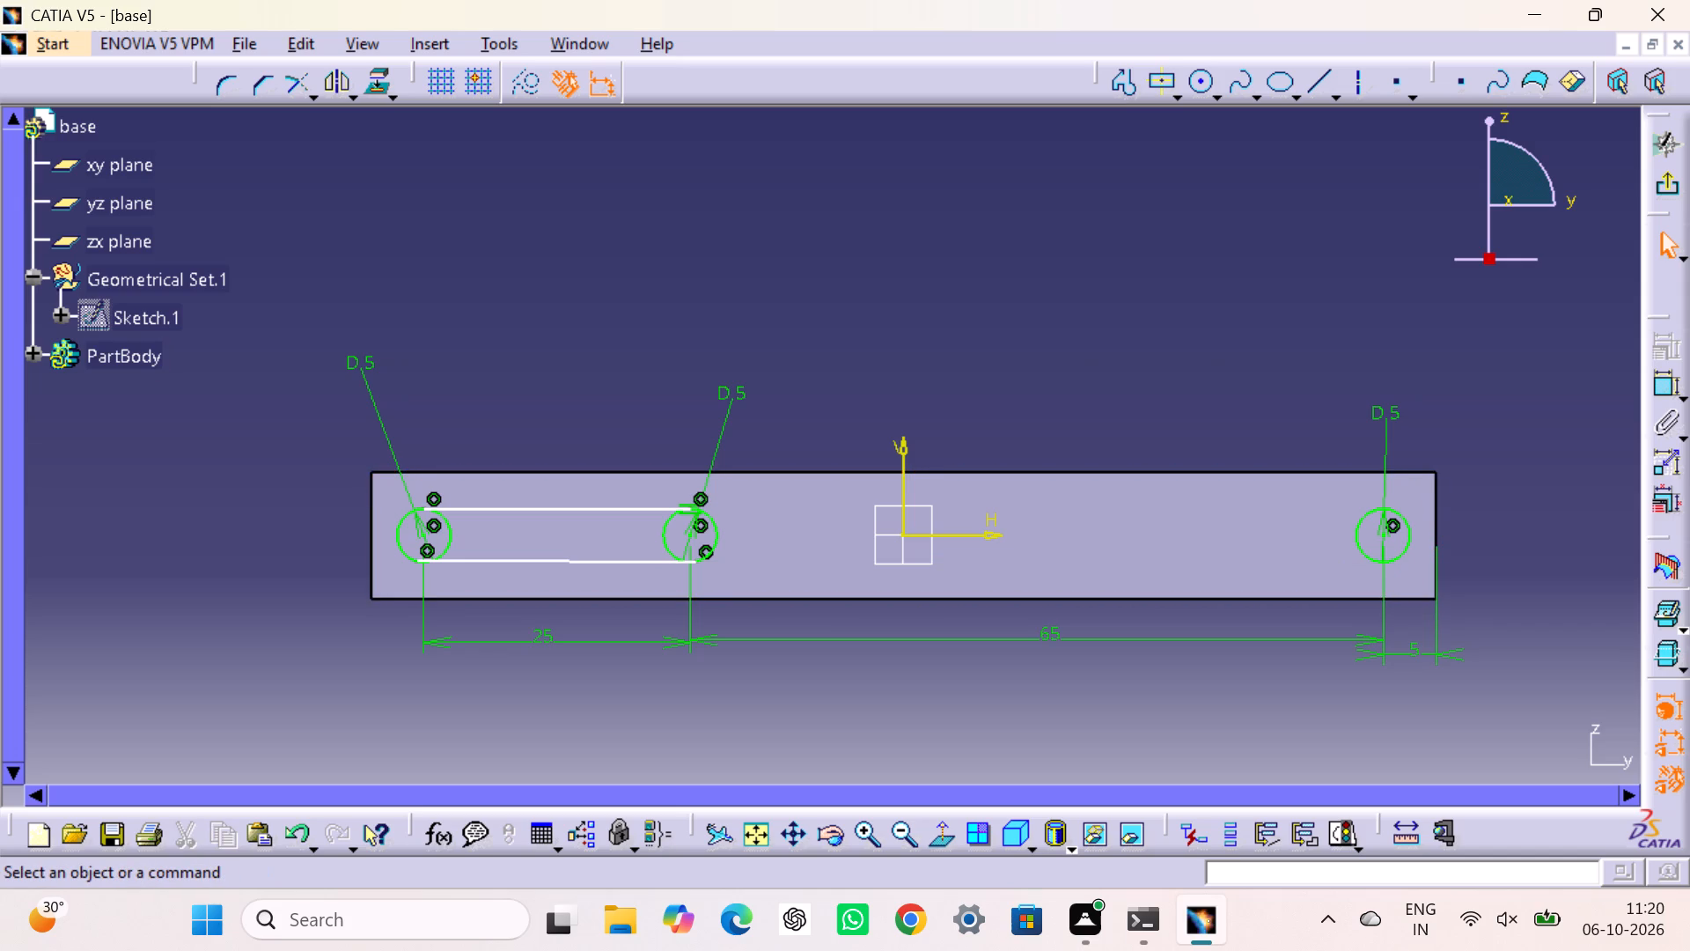
{"action": "left_click", "coordinate": [1220, 437]}
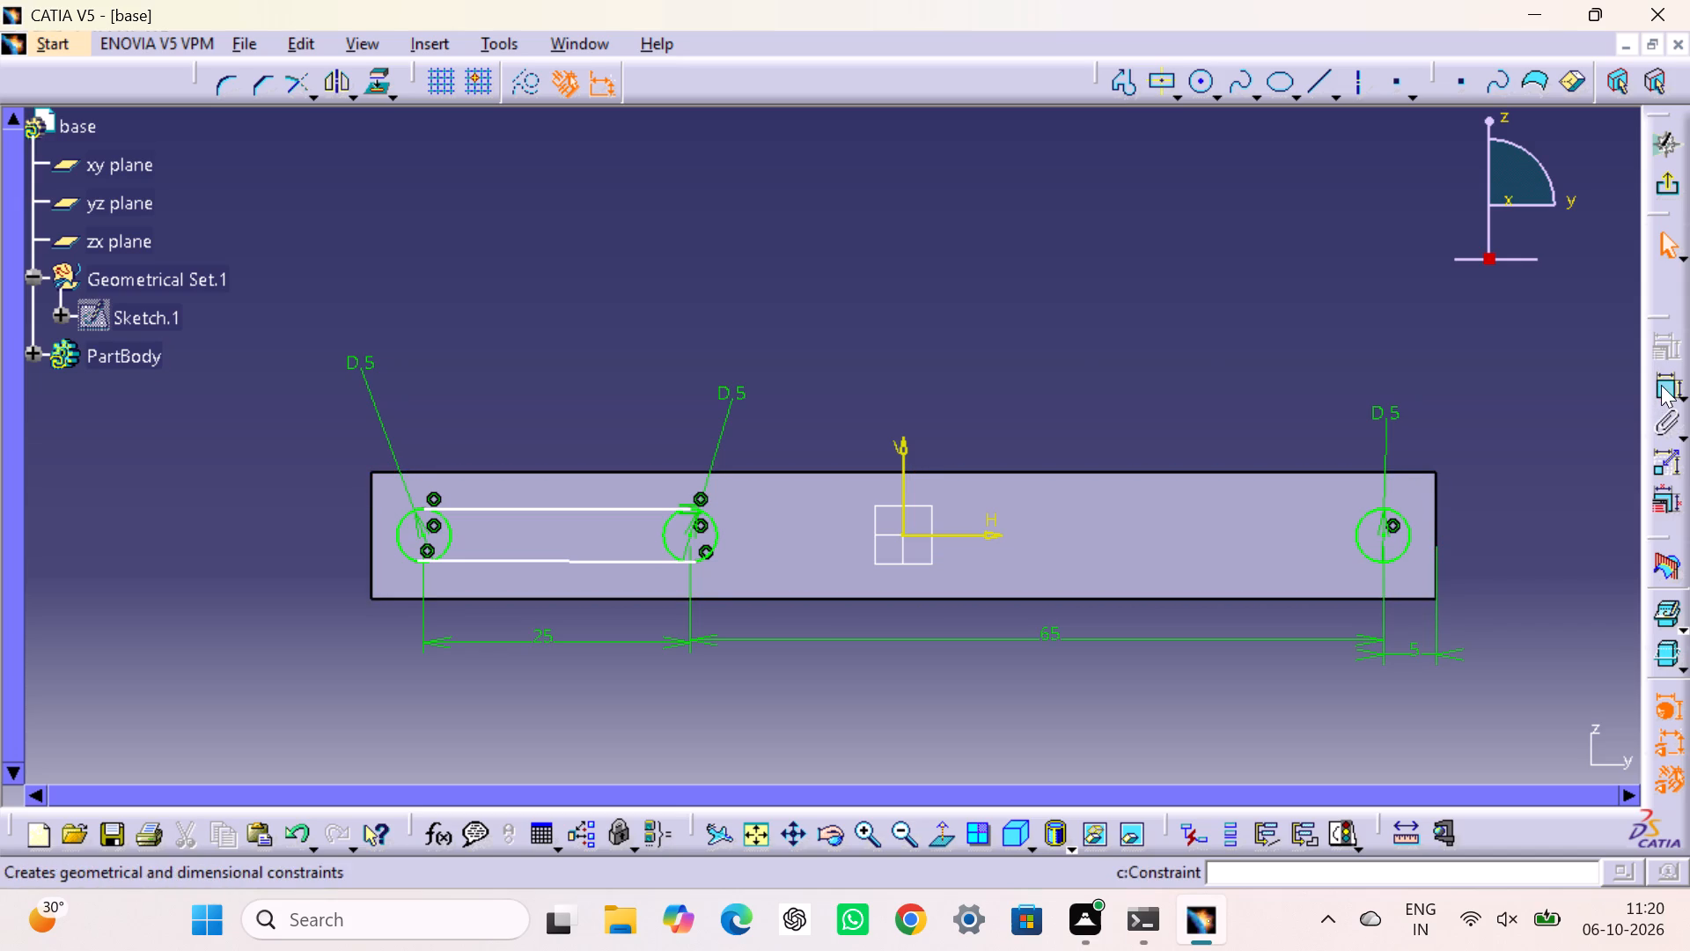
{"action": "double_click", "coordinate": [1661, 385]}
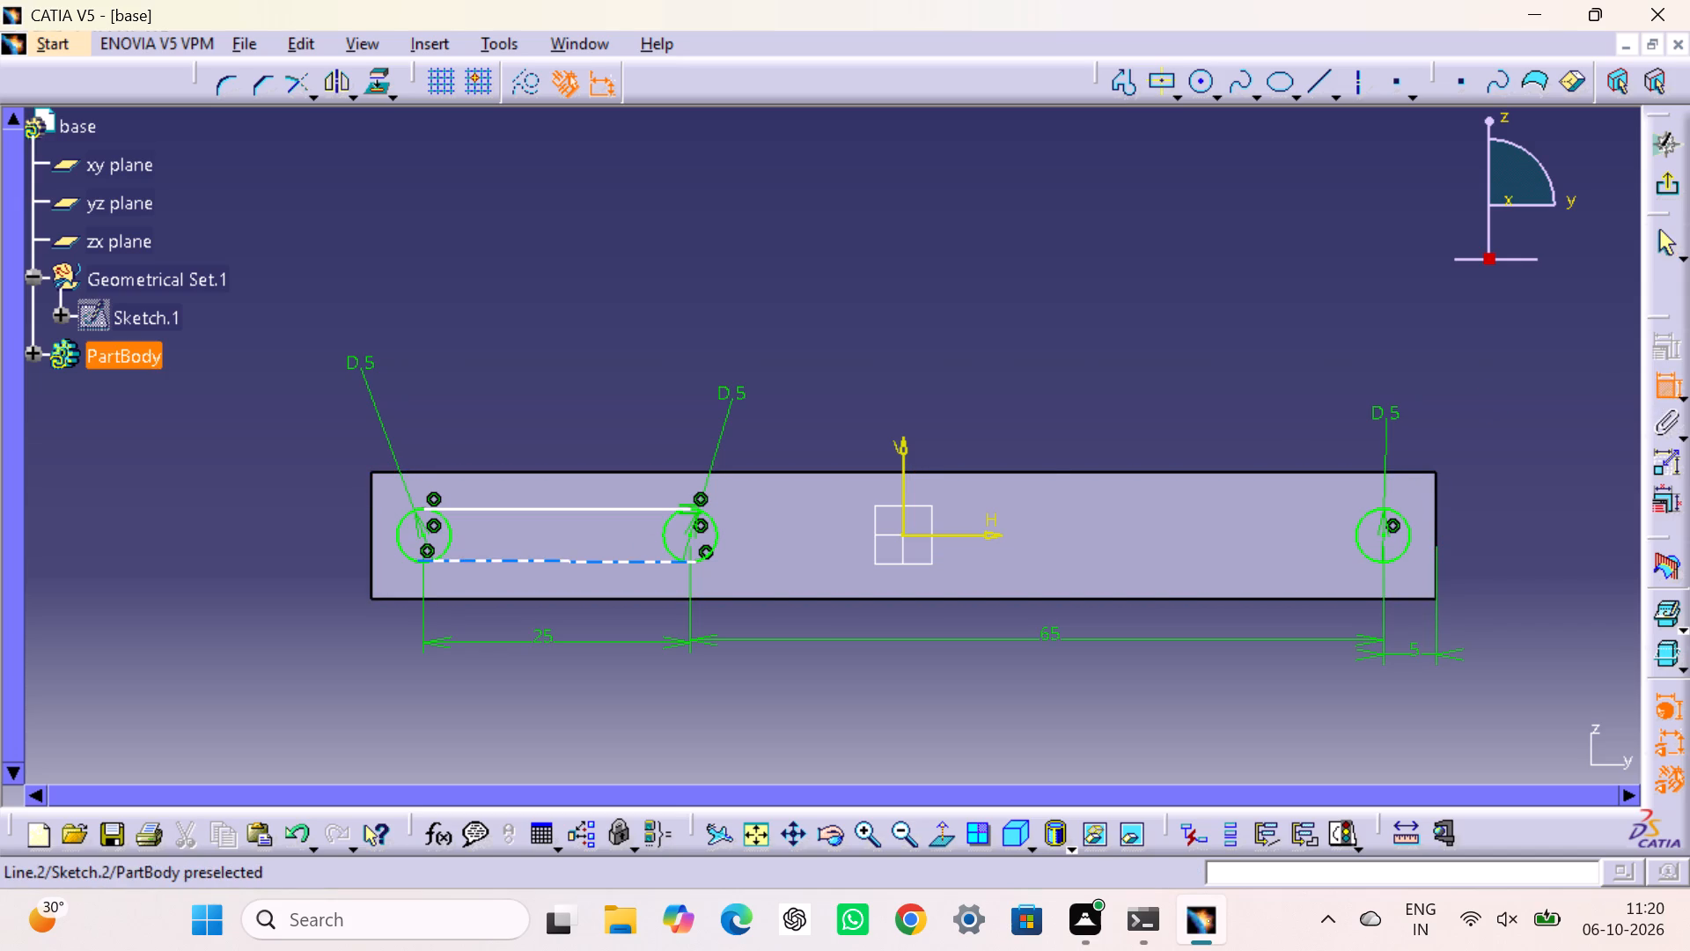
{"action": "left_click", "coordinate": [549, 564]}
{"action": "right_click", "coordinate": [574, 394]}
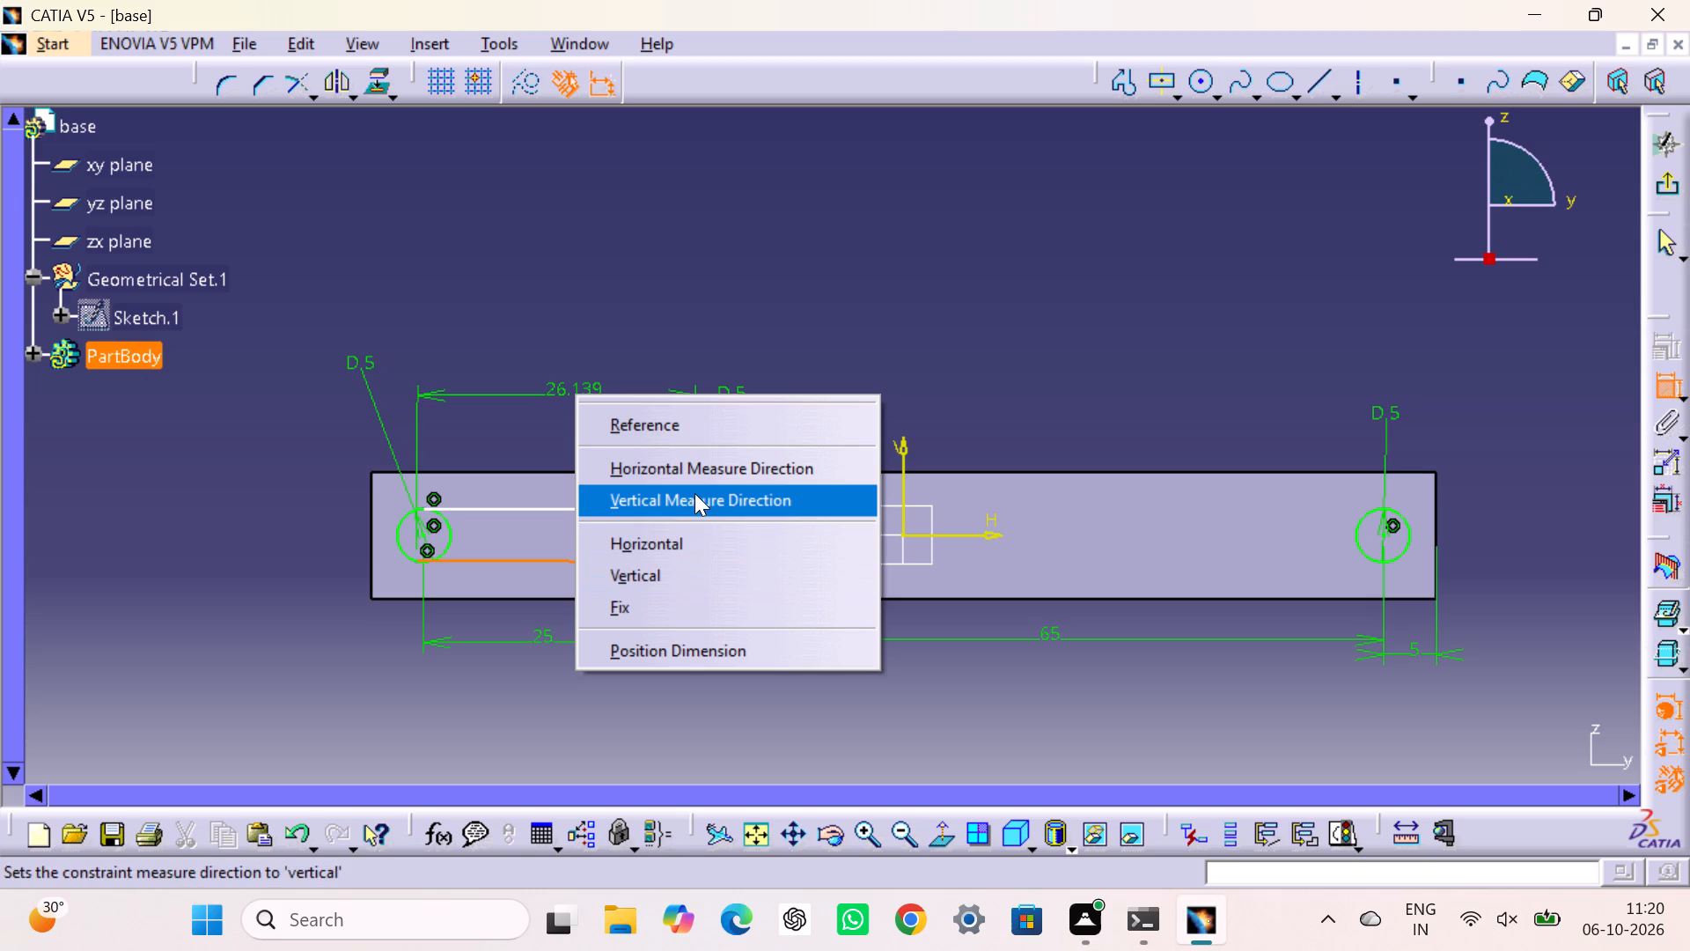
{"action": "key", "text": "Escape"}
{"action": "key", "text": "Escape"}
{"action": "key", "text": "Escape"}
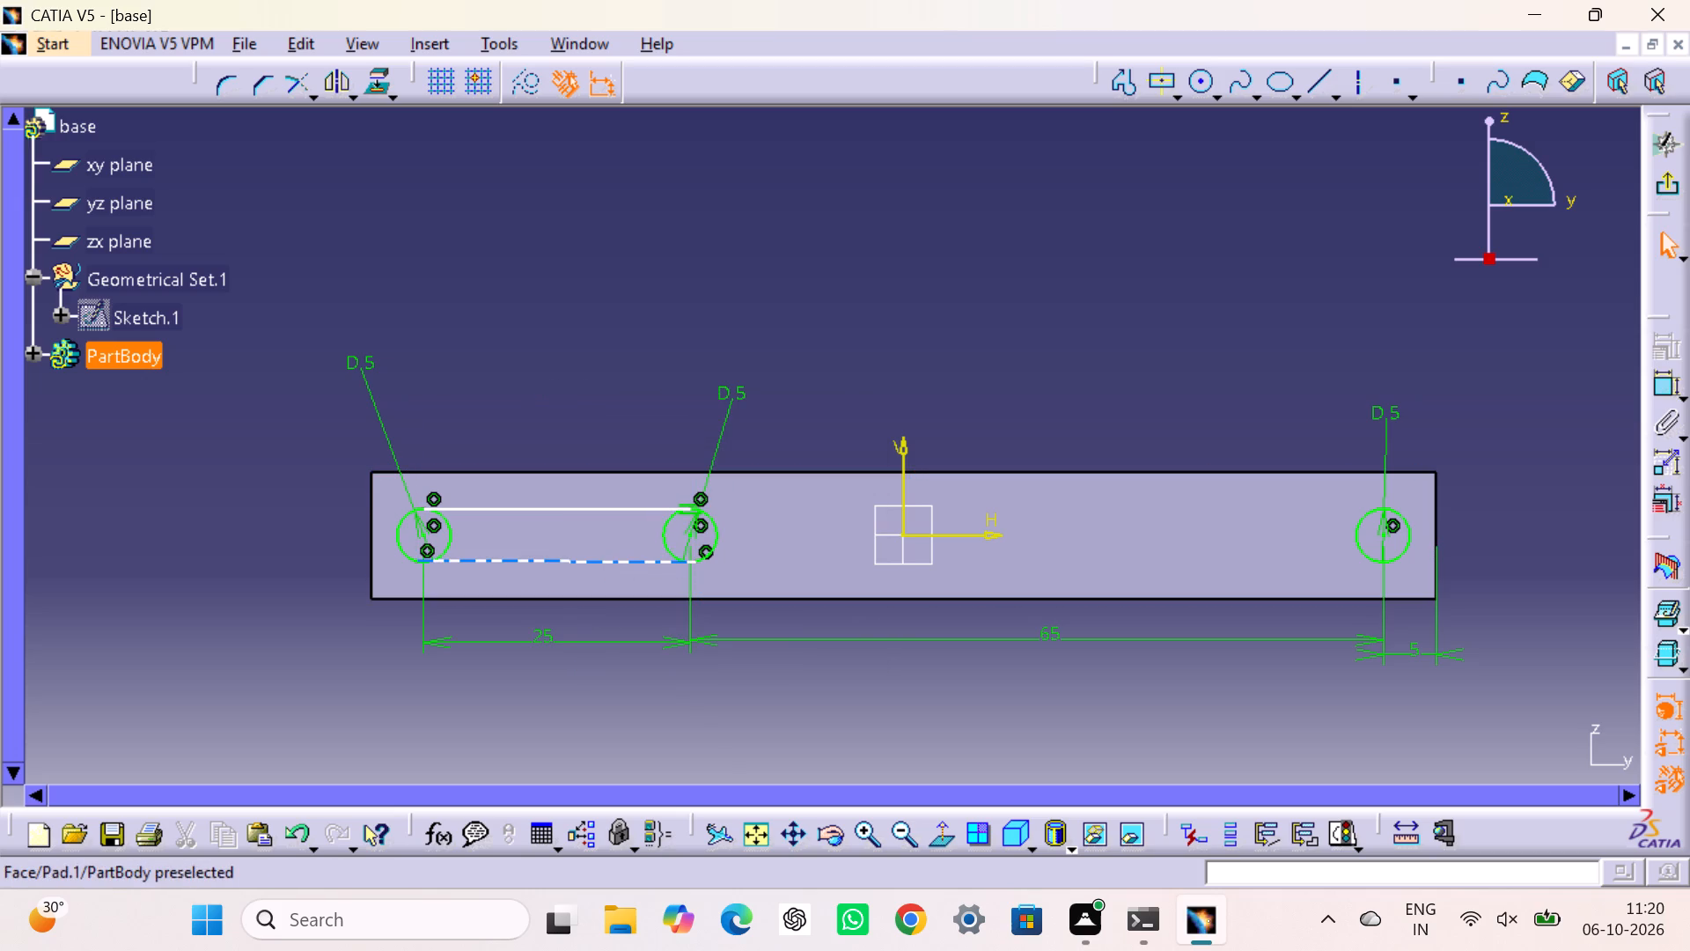
Apply a Horizontal constraint to the lower line joining the first and second circles.
{"action": "left_click", "coordinate": [603, 557]}
{"action": "left_click", "coordinate": [1657, 350]}
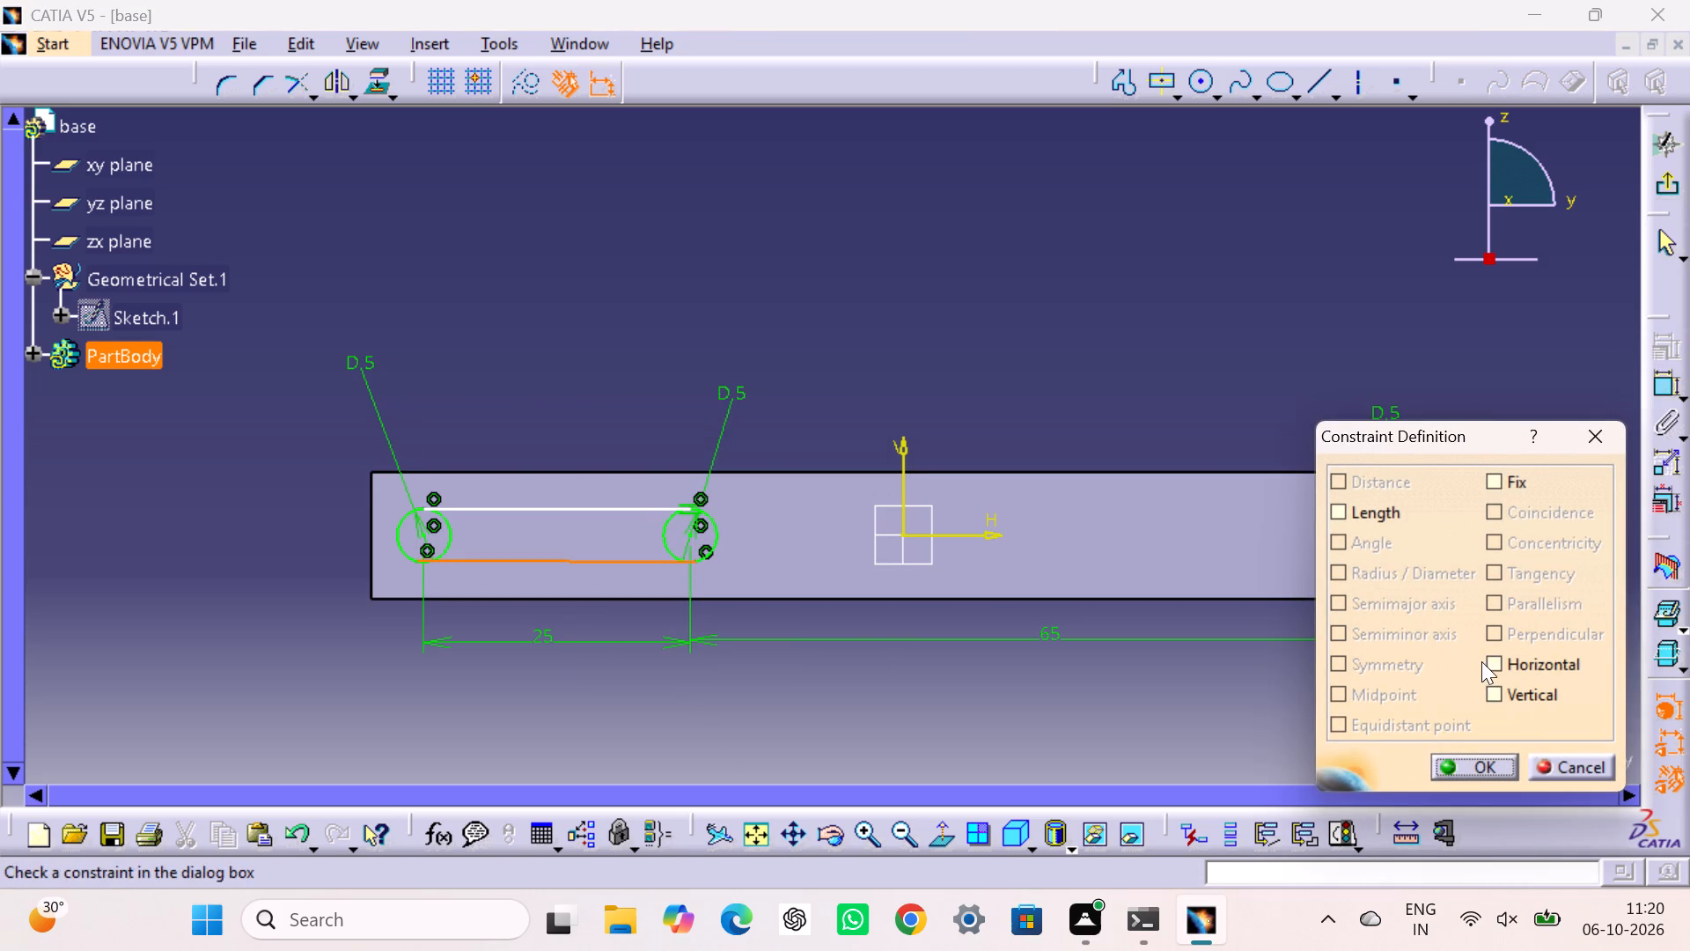
{"action": "left_click", "coordinate": [1499, 663]}
{"action": "left_click", "coordinate": [1488, 767]}
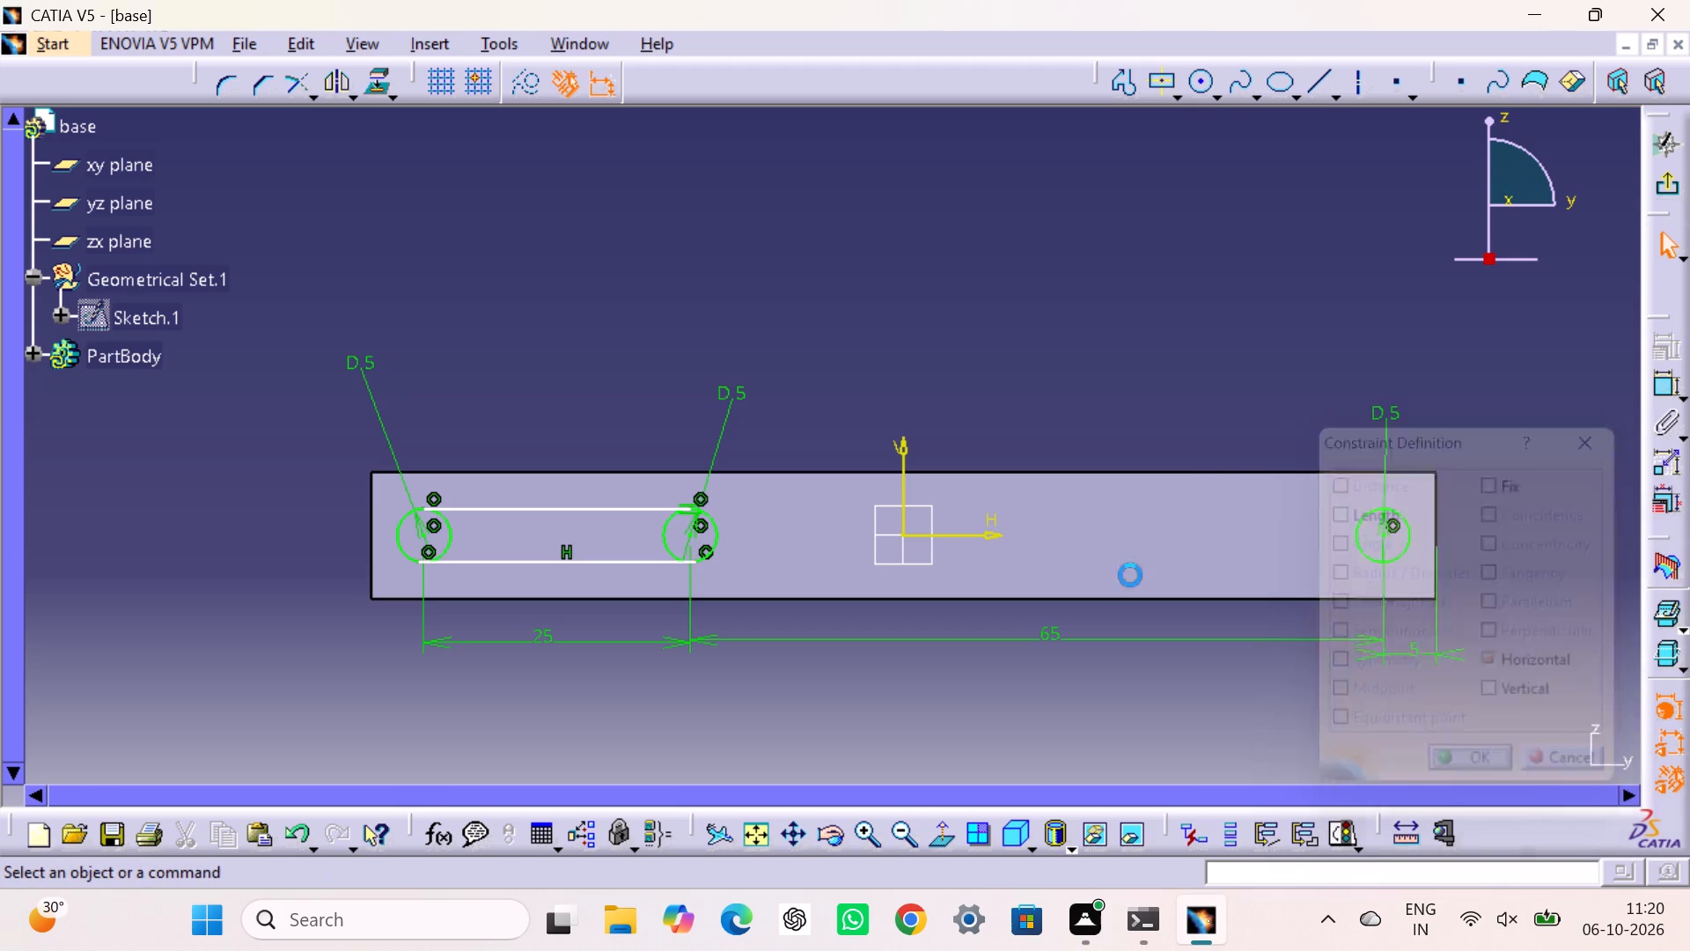
{"action": "left_click", "coordinate": [1014, 337]}
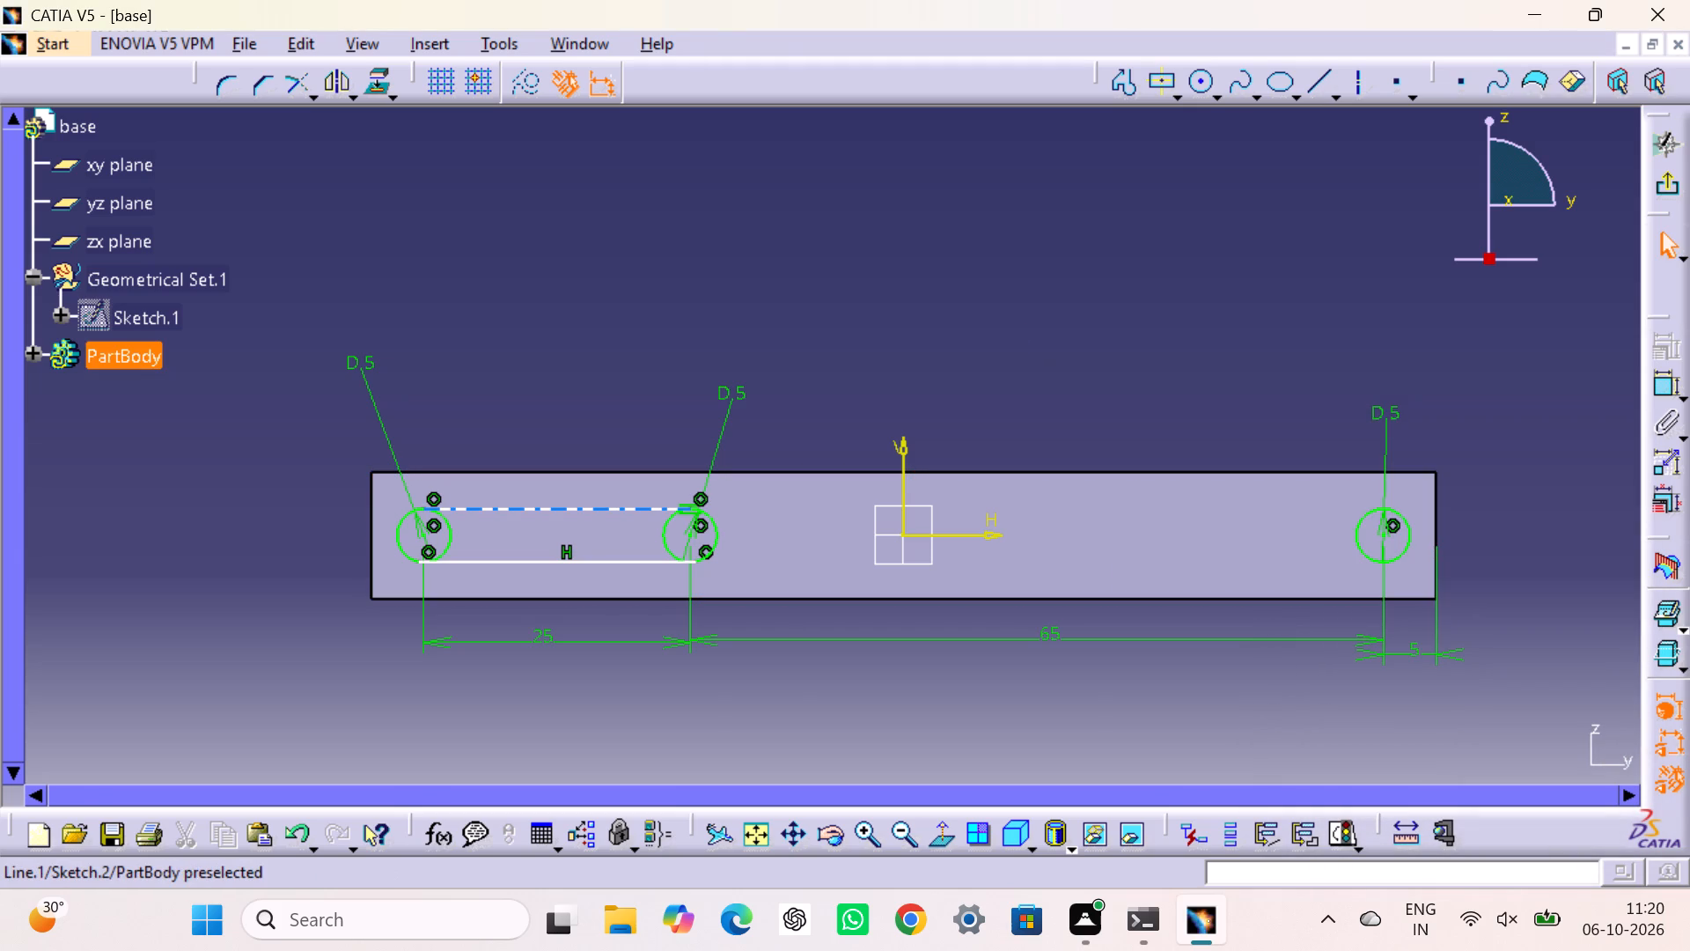
Apply a Horizontal constraint to the upper line joining the first and second circles.
{"action": "left_click", "coordinate": [612, 511]}
{"action": "left_click", "coordinate": [1662, 349]}
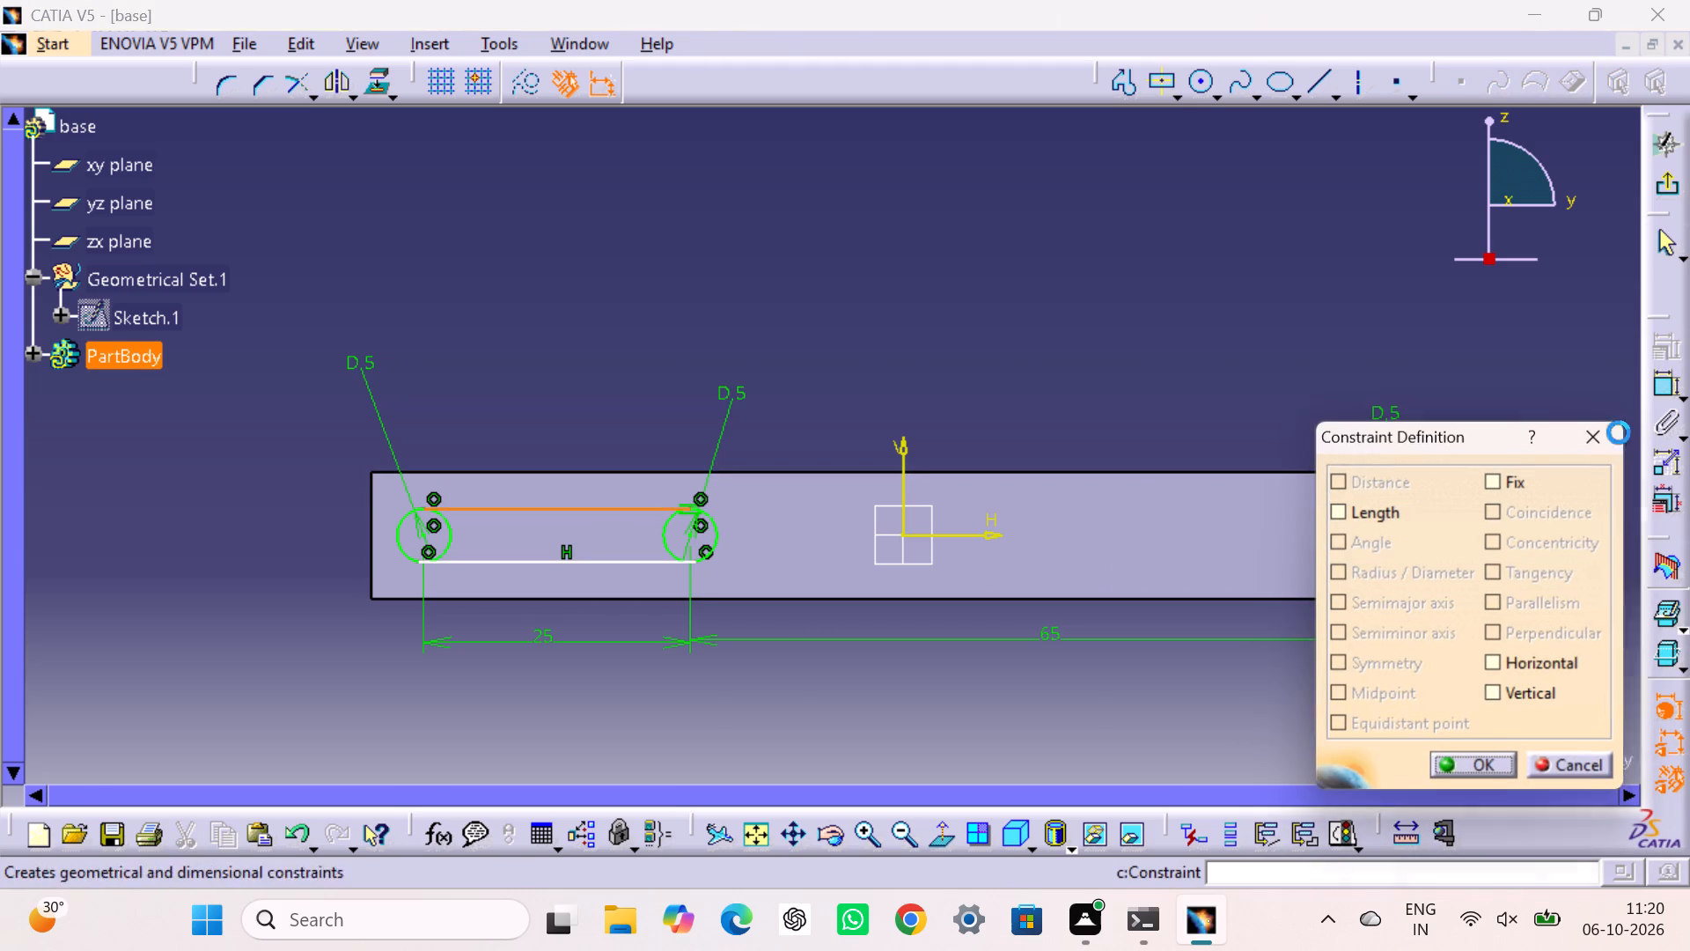
{"action": "left_click", "coordinate": [1490, 660]}
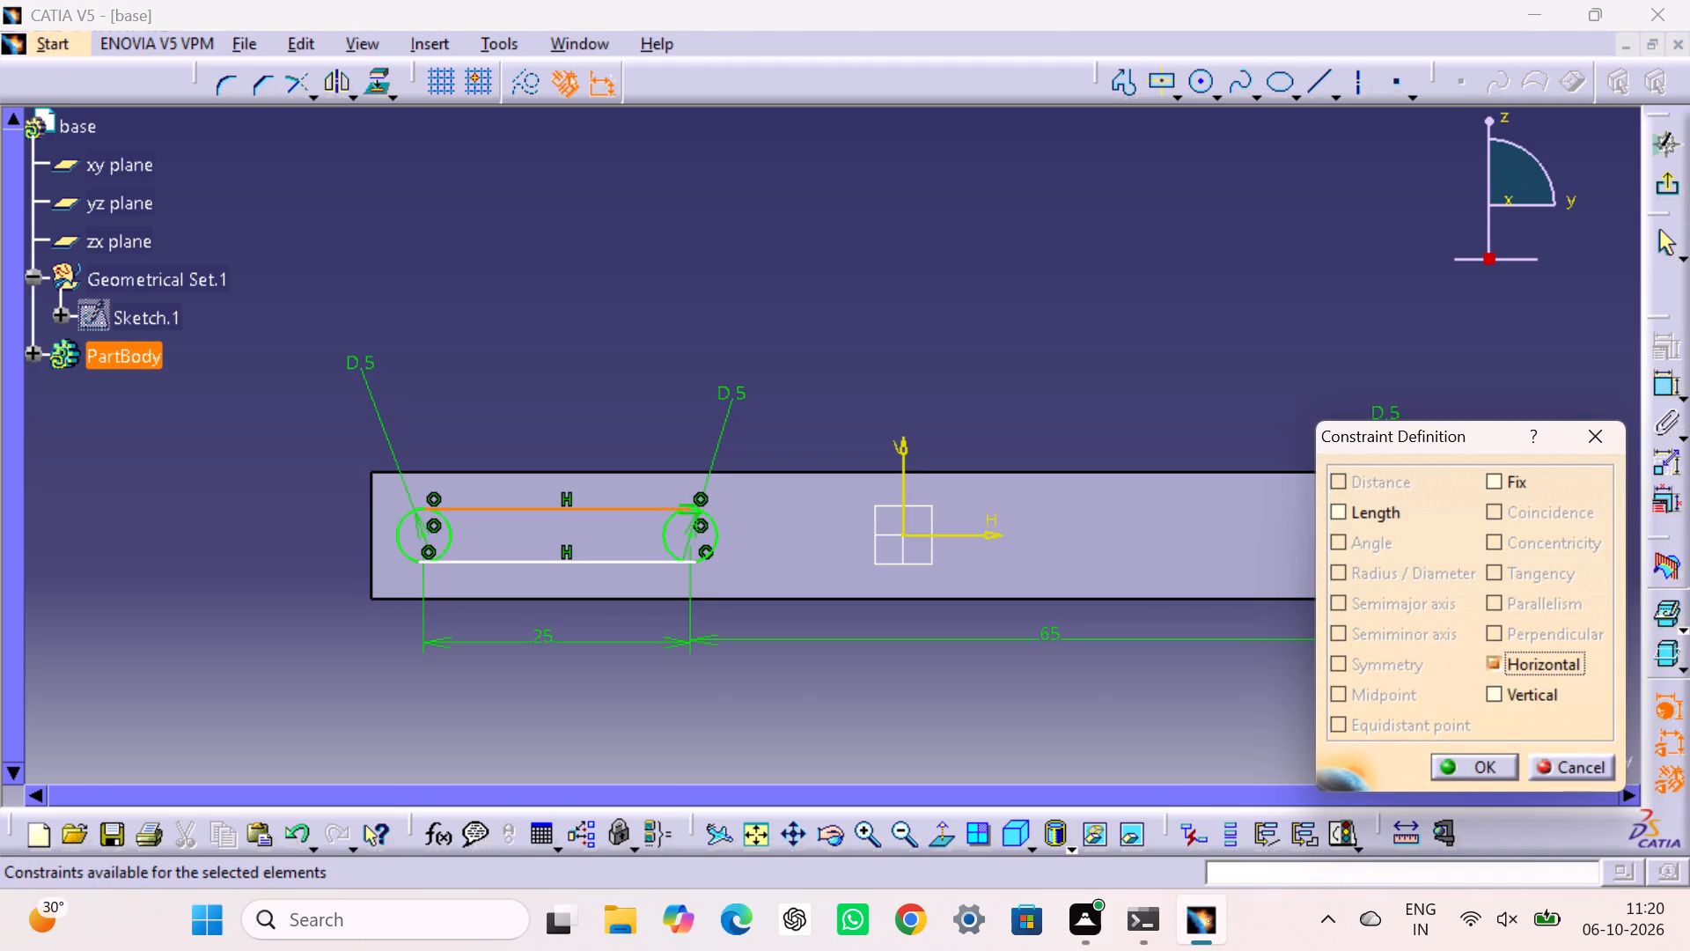
{"action": "left_click", "coordinate": [1474, 767]}
{"action": "left_click", "coordinate": [1179, 300]}
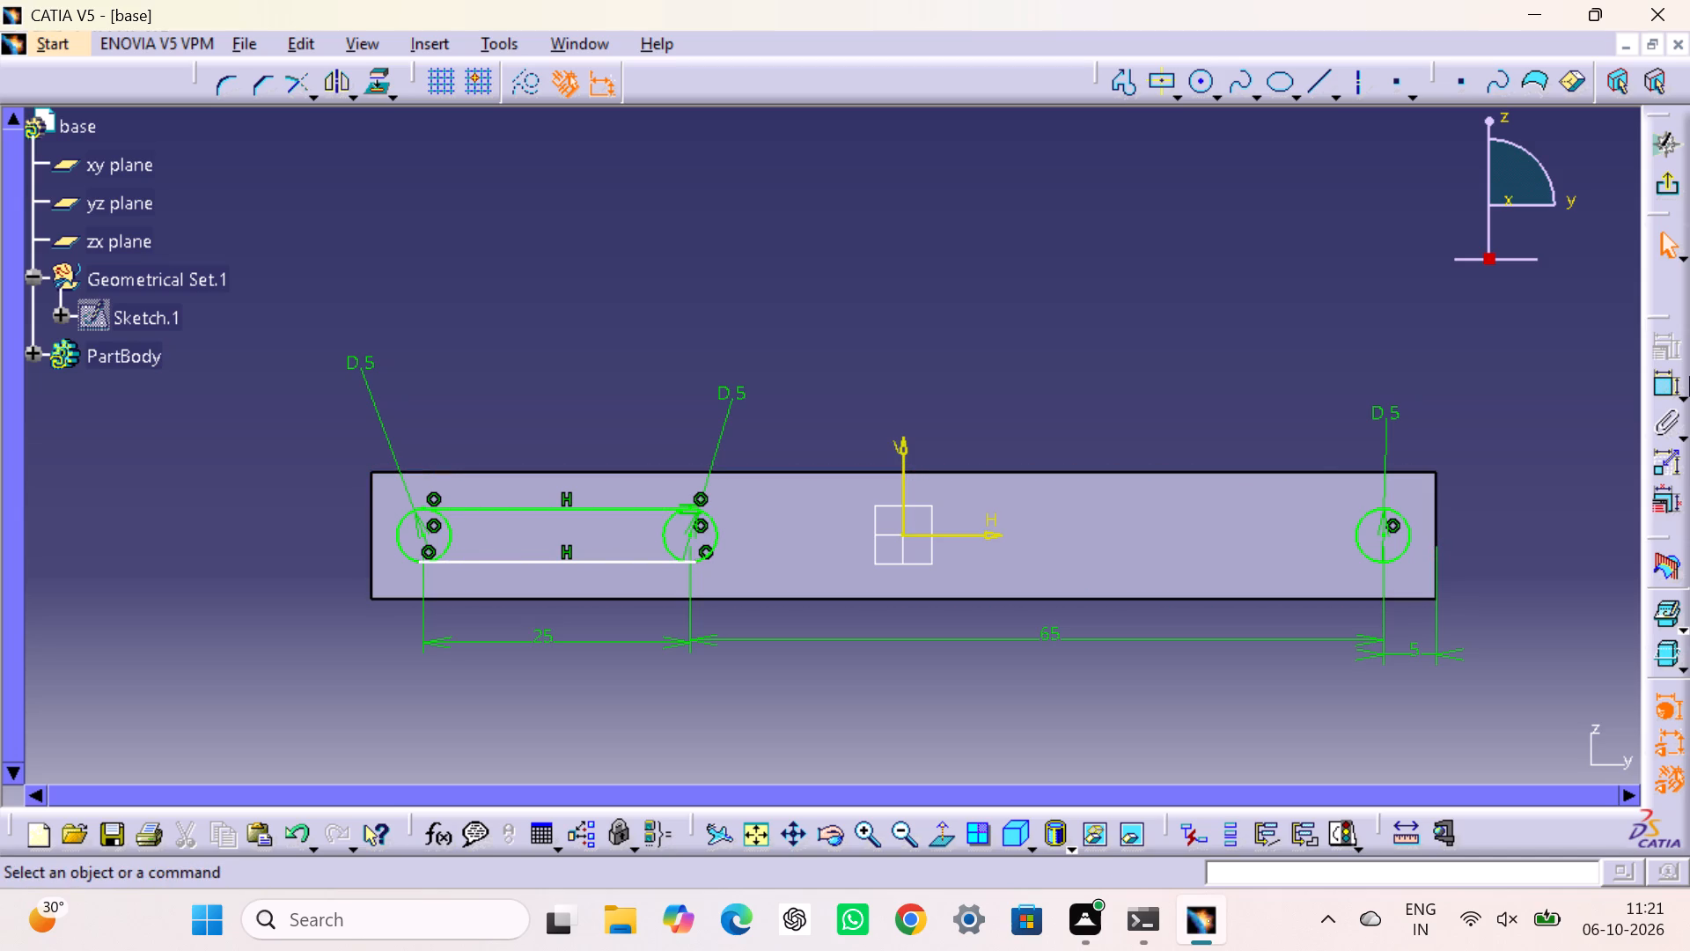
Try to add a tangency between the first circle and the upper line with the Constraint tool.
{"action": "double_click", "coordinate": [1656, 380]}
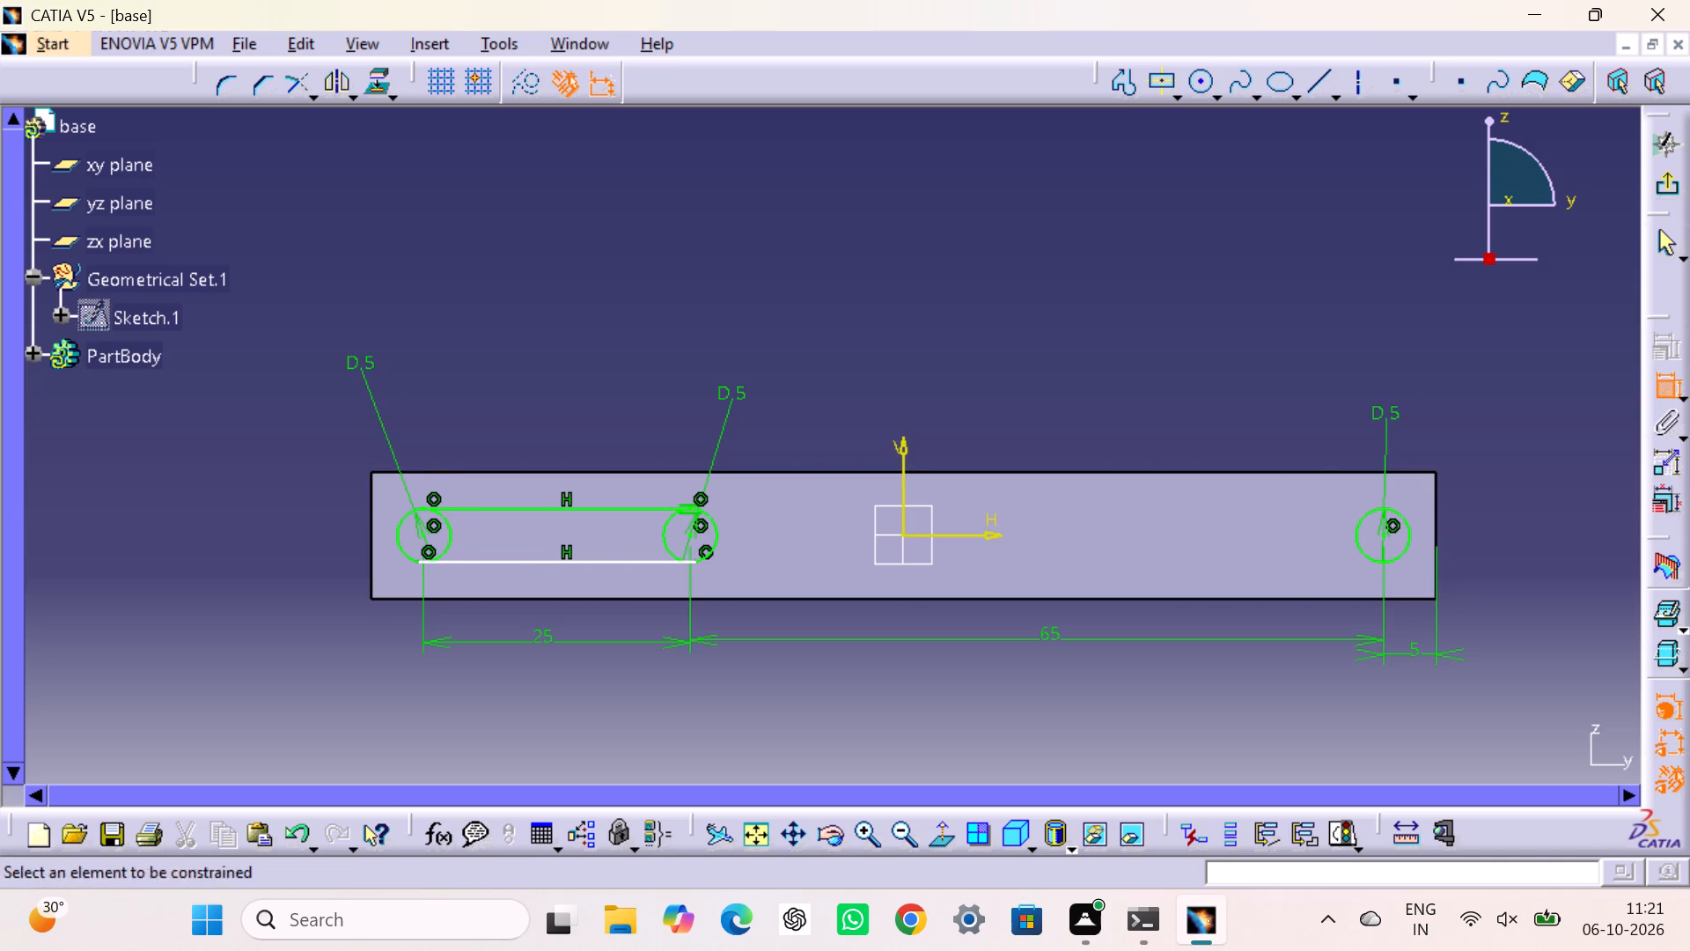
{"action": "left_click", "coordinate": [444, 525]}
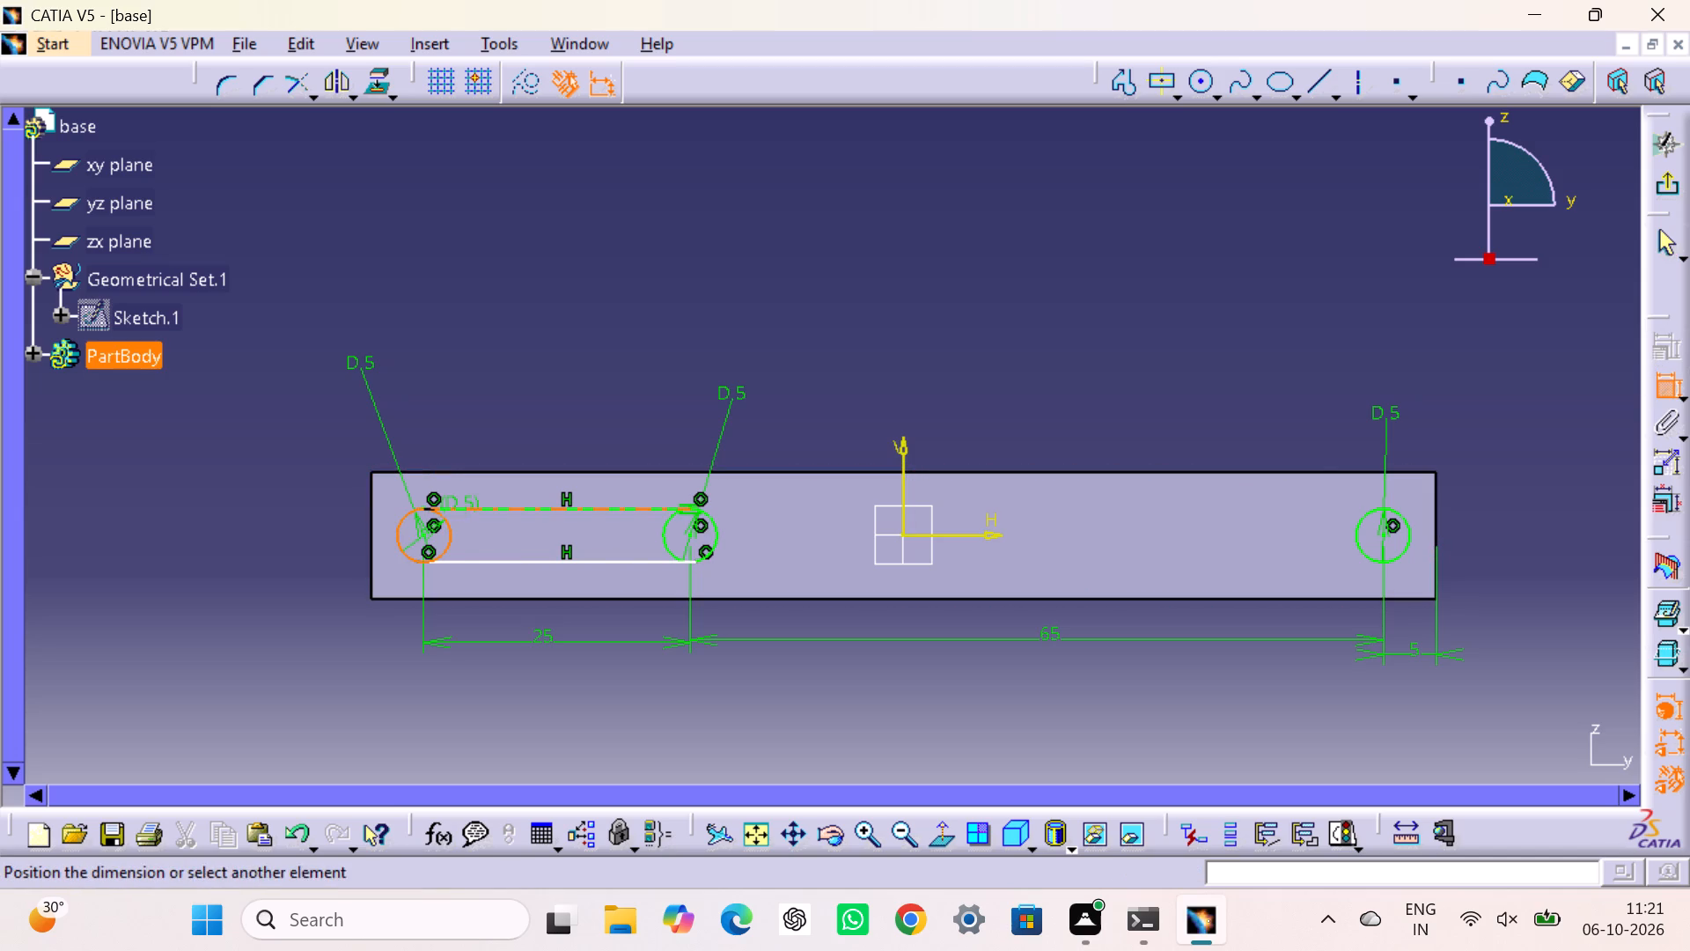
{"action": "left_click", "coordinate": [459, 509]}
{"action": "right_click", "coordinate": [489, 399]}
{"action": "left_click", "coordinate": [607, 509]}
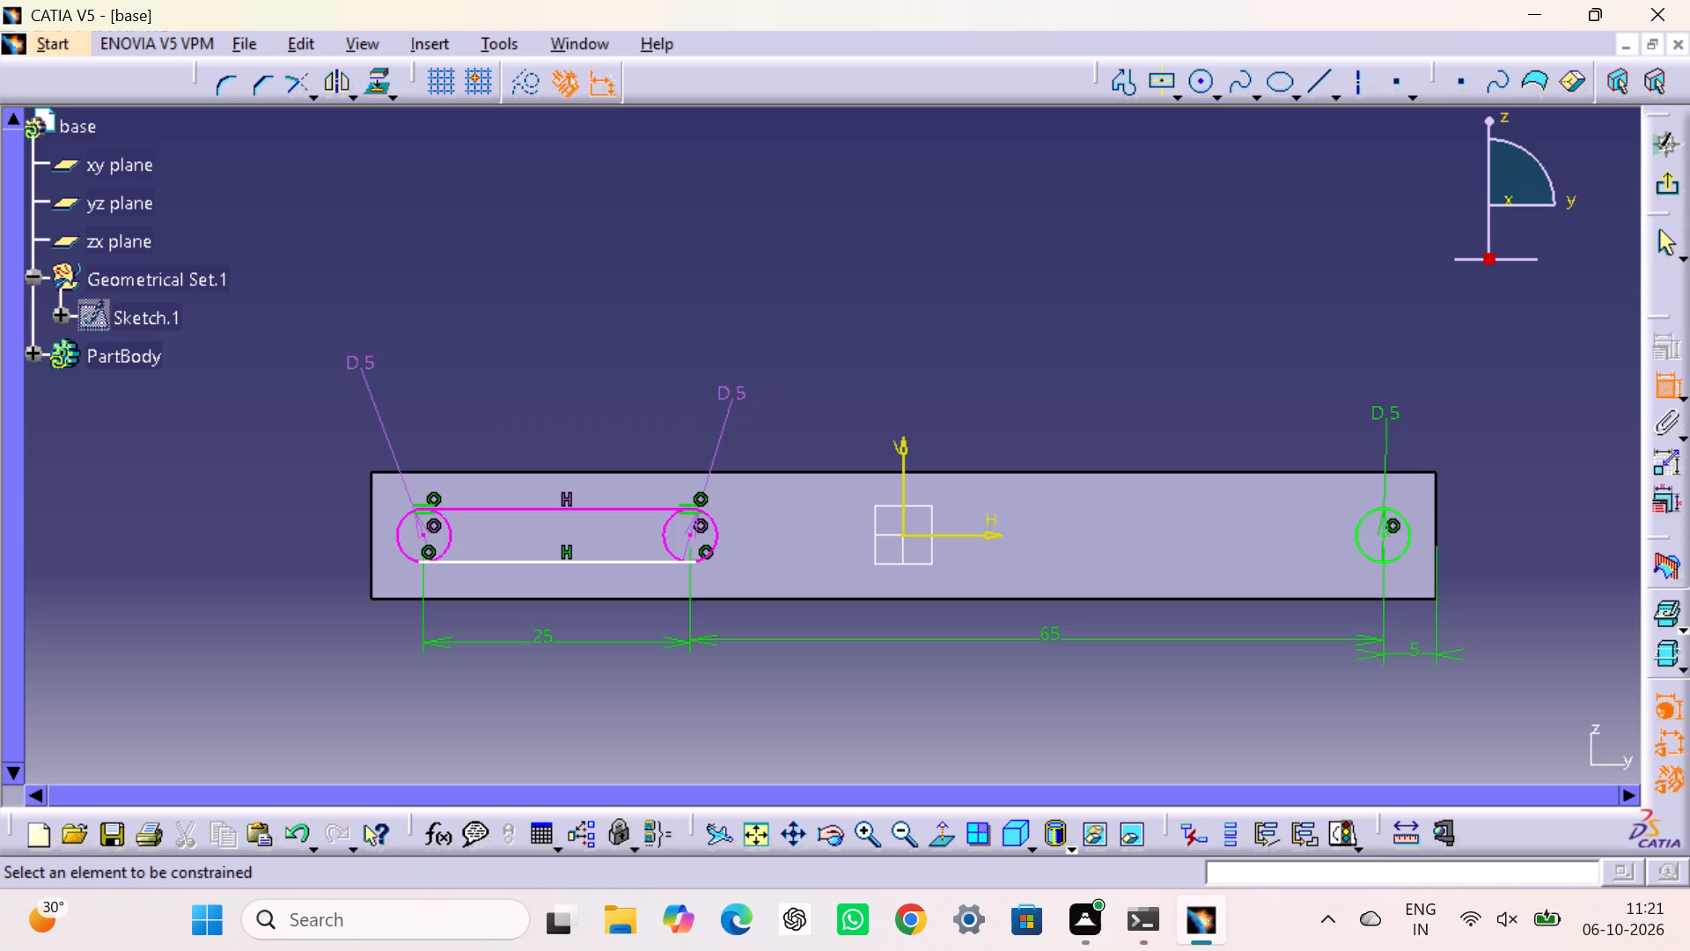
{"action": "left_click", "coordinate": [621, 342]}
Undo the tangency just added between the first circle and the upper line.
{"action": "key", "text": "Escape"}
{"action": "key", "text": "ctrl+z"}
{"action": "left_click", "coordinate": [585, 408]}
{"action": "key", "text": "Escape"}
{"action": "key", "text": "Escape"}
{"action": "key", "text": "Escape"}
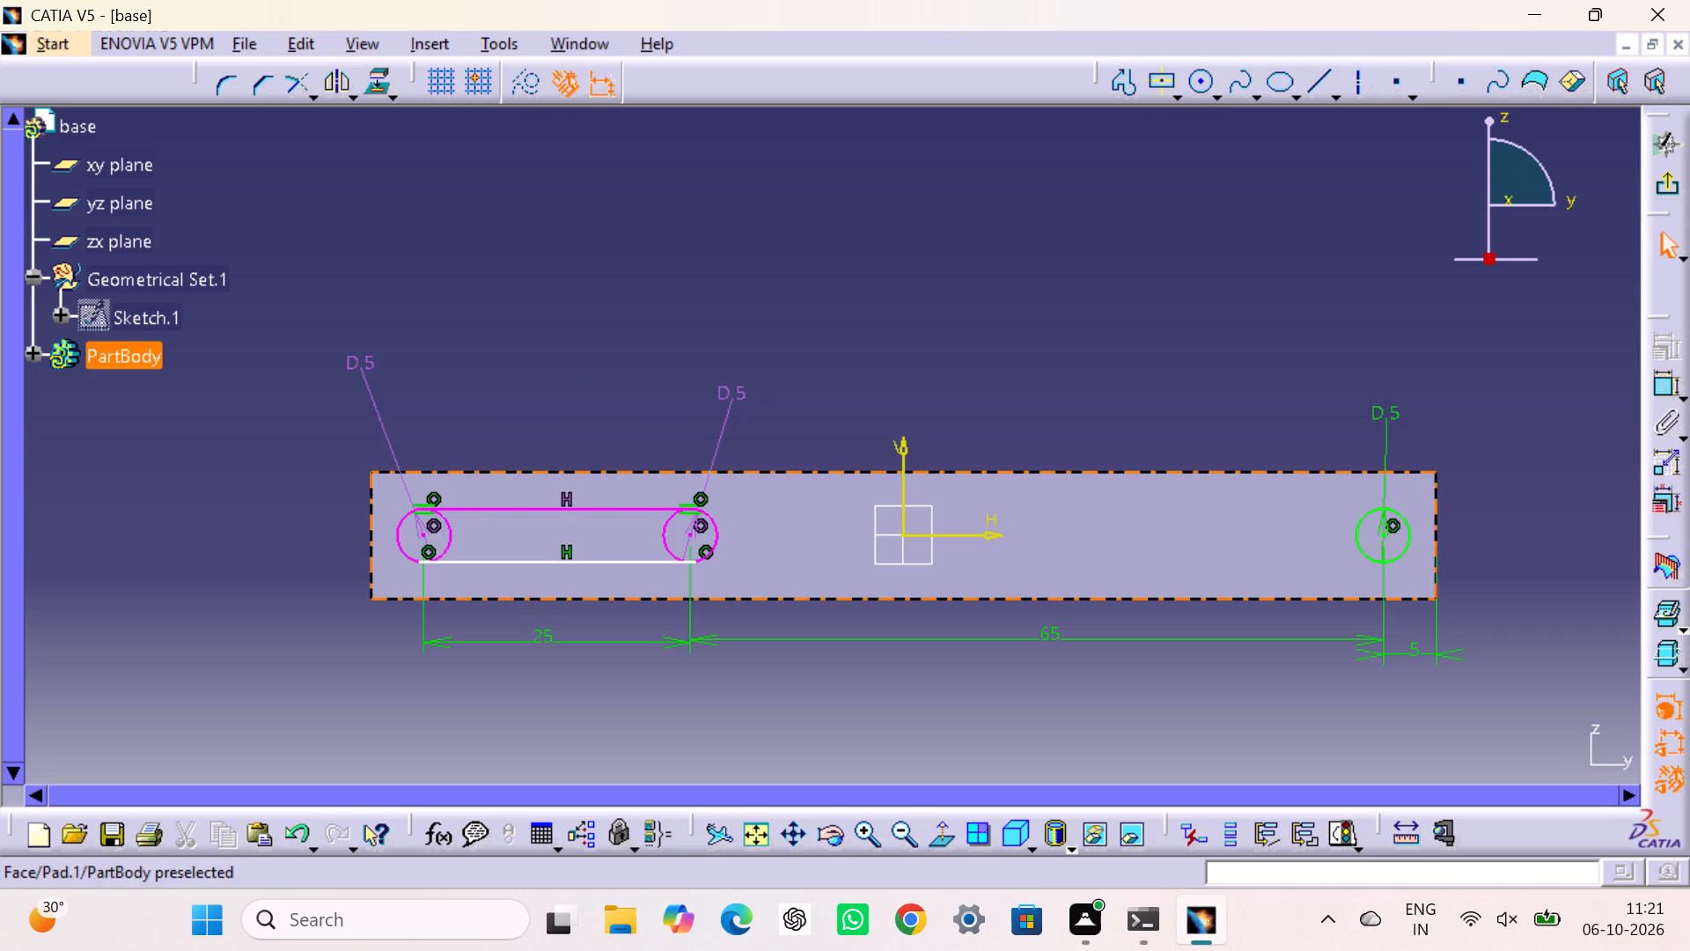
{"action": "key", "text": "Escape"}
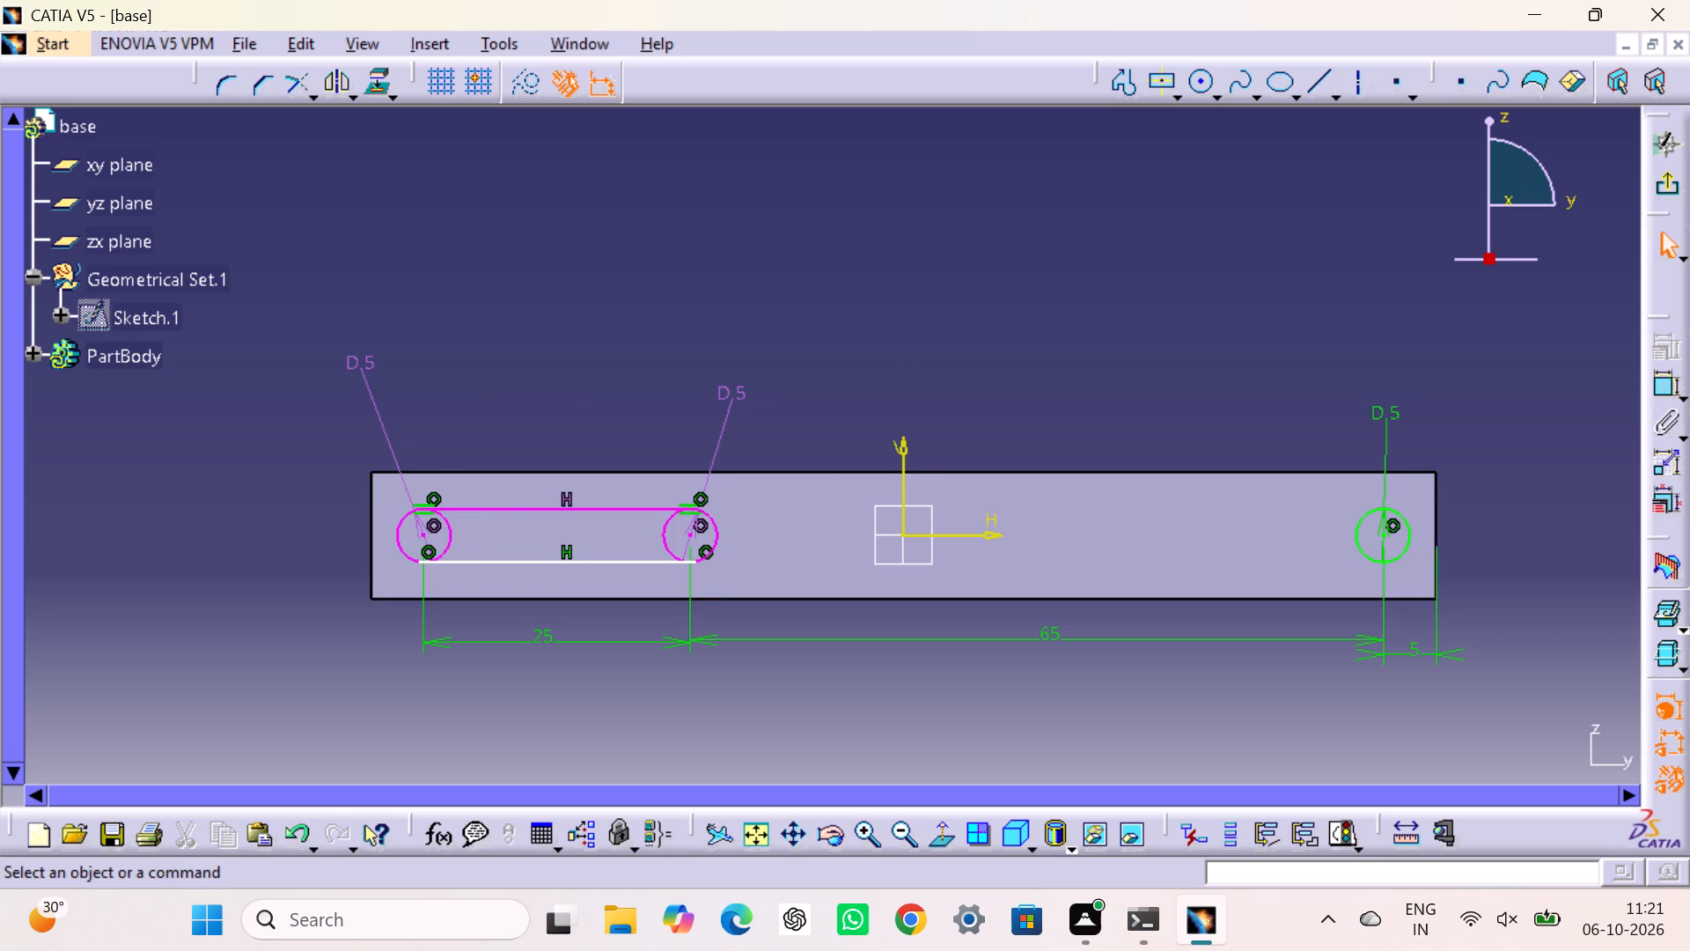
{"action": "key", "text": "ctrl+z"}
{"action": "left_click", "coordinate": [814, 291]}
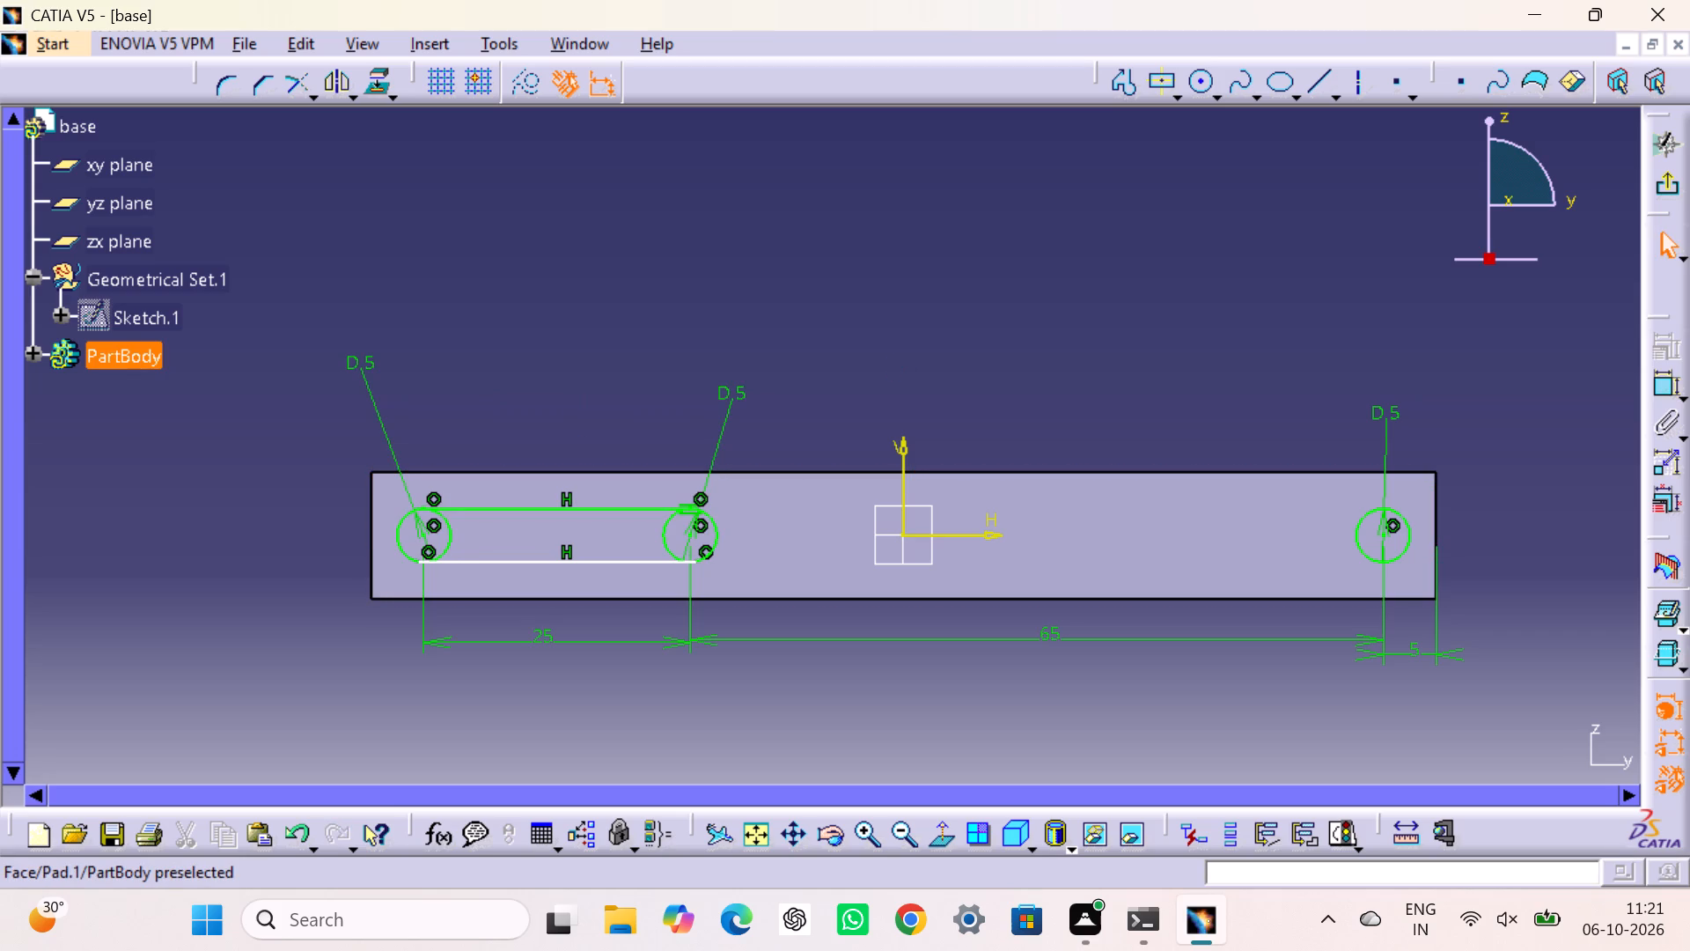
Apply a Tangency constraint between the first circle and the upper line through the constraint definition options.
{"action": "left_click", "coordinate": [441, 518]}
{"action": "left_click", "coordinate": [459, 509], "text": "ctrl"}
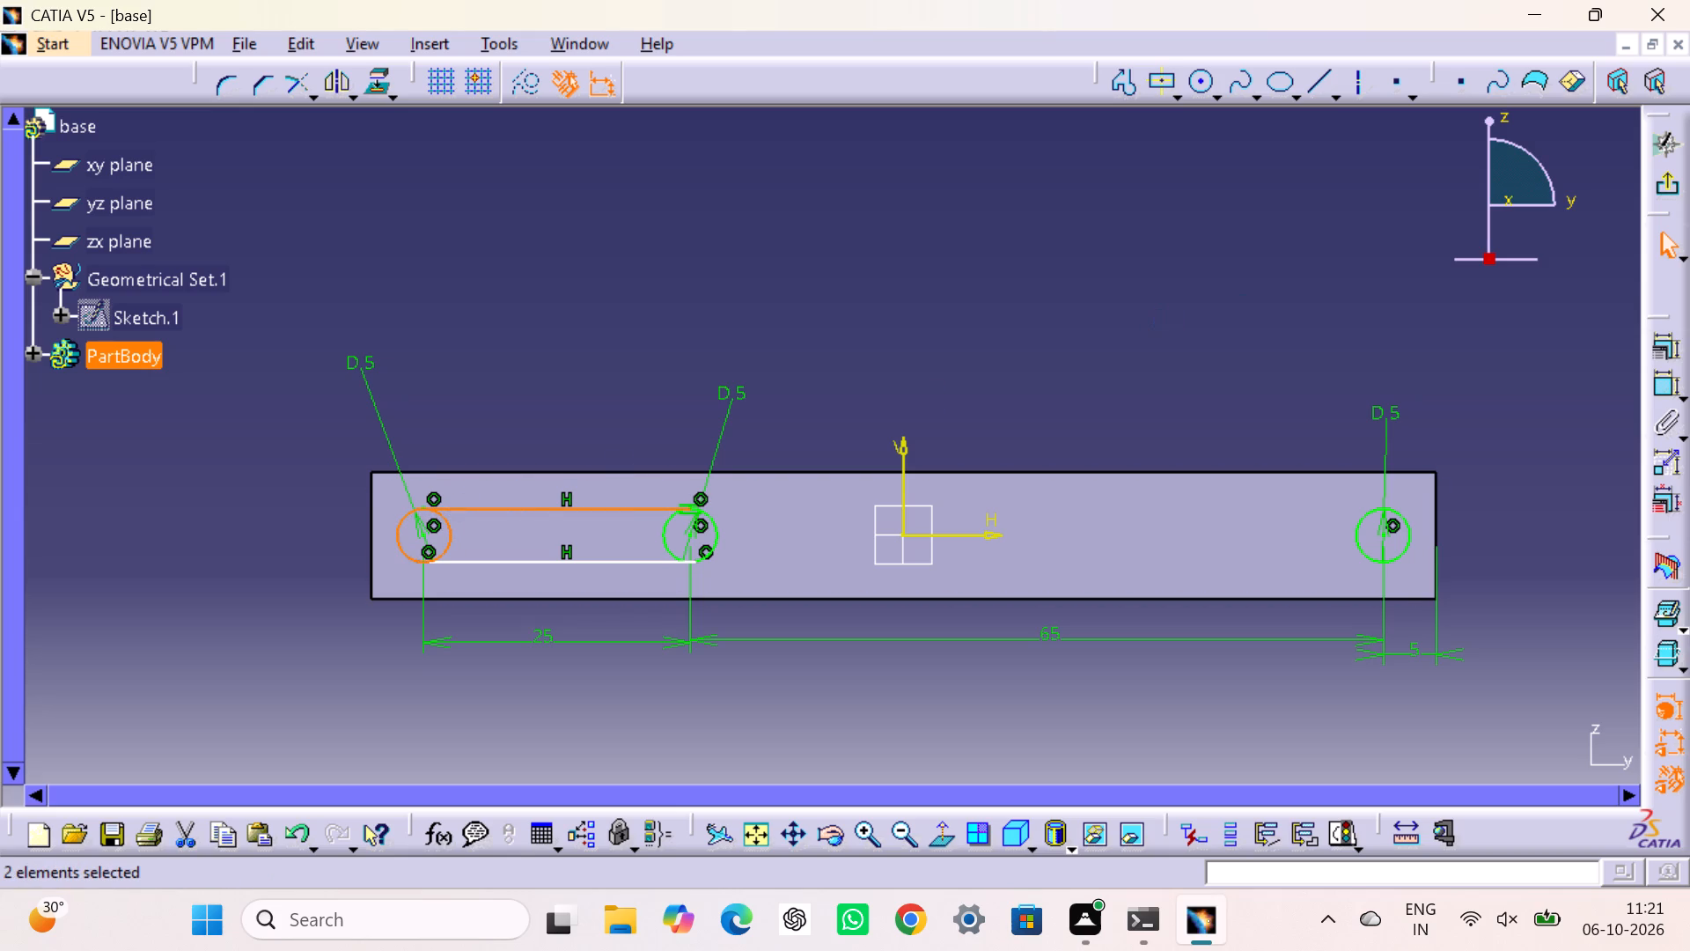
{"action": "left_click", "coordinate": [1664, 350]}
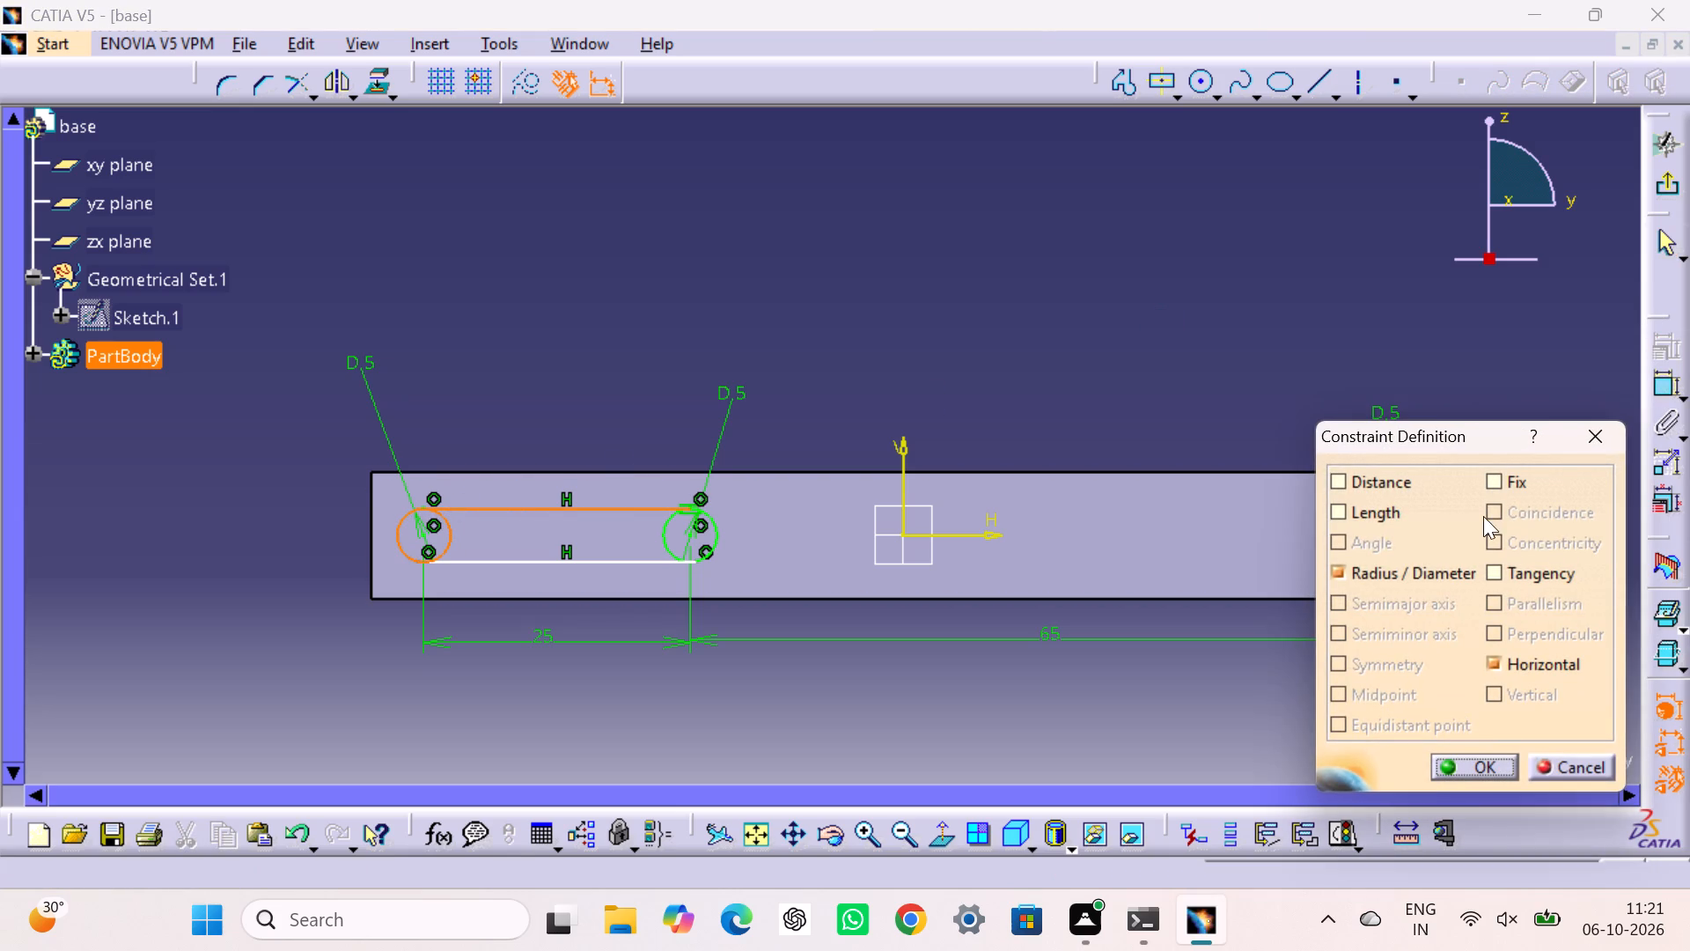
{"action": "left_click", "coordinate": [1498, 571]}
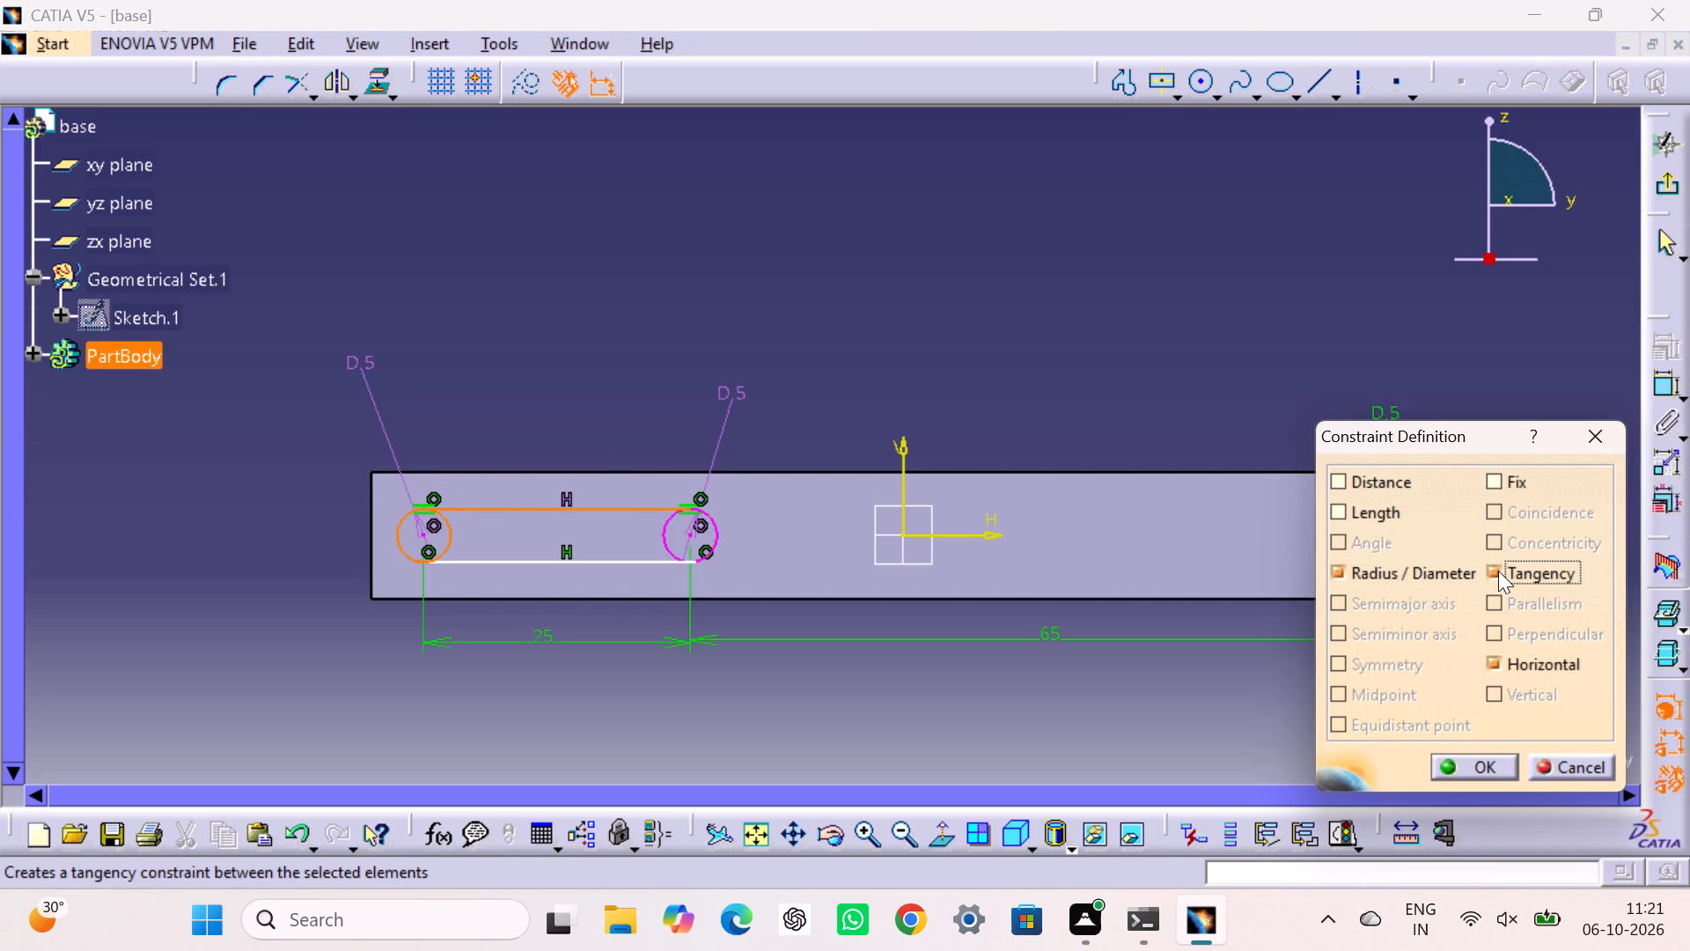
{"action": "left_click", "coordinate": [1495, 763]}
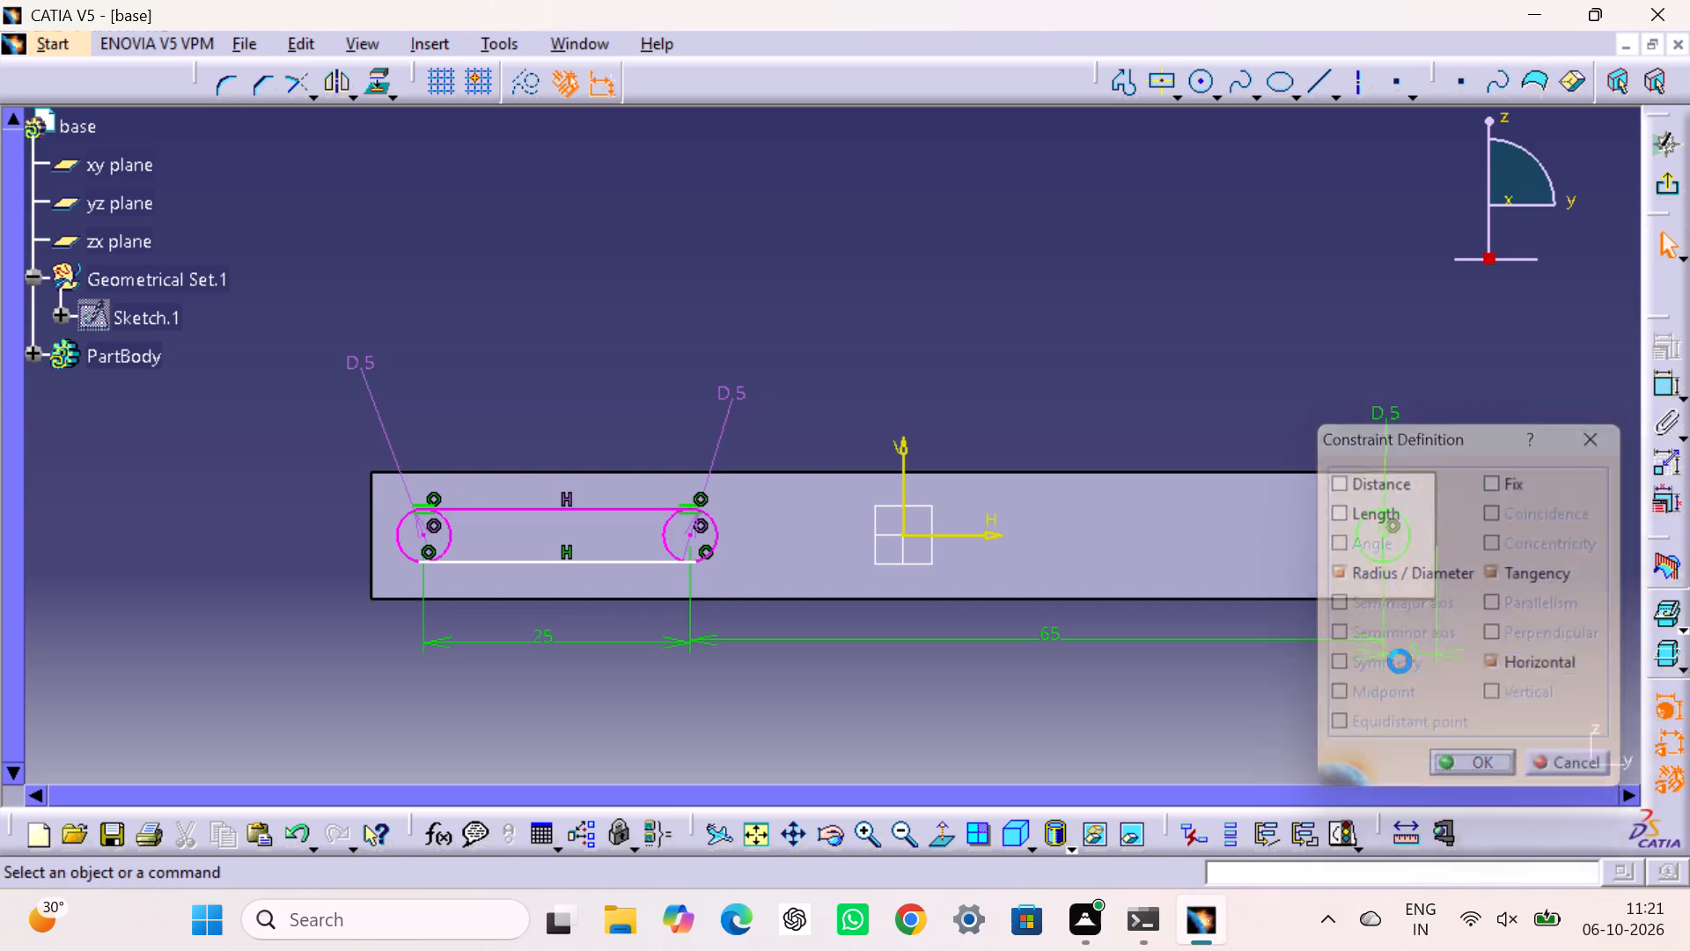
{"action": "left_click", "coordinate": [1015, 290]}
Delete the 5 mm diameter dimension of the second circle.
{"action": "left_click", "coordinate": [736, 396]}
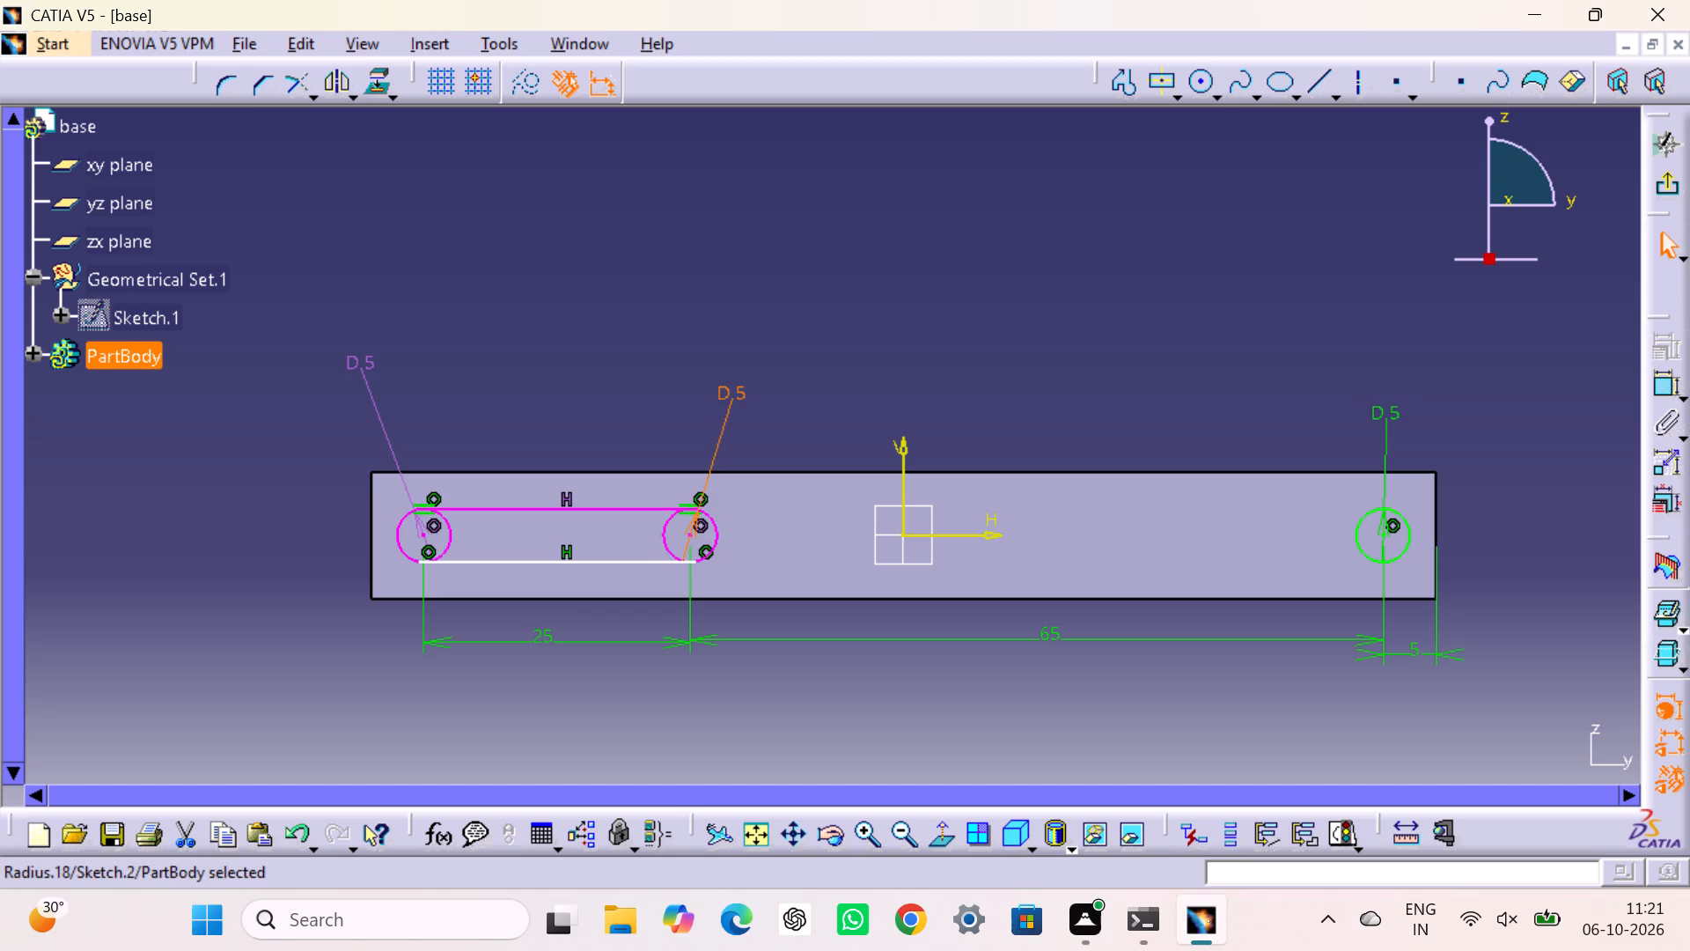
{"action": "key", "text": "Delete"}
{"action": "left_click", "coordinate": [822, 294]}
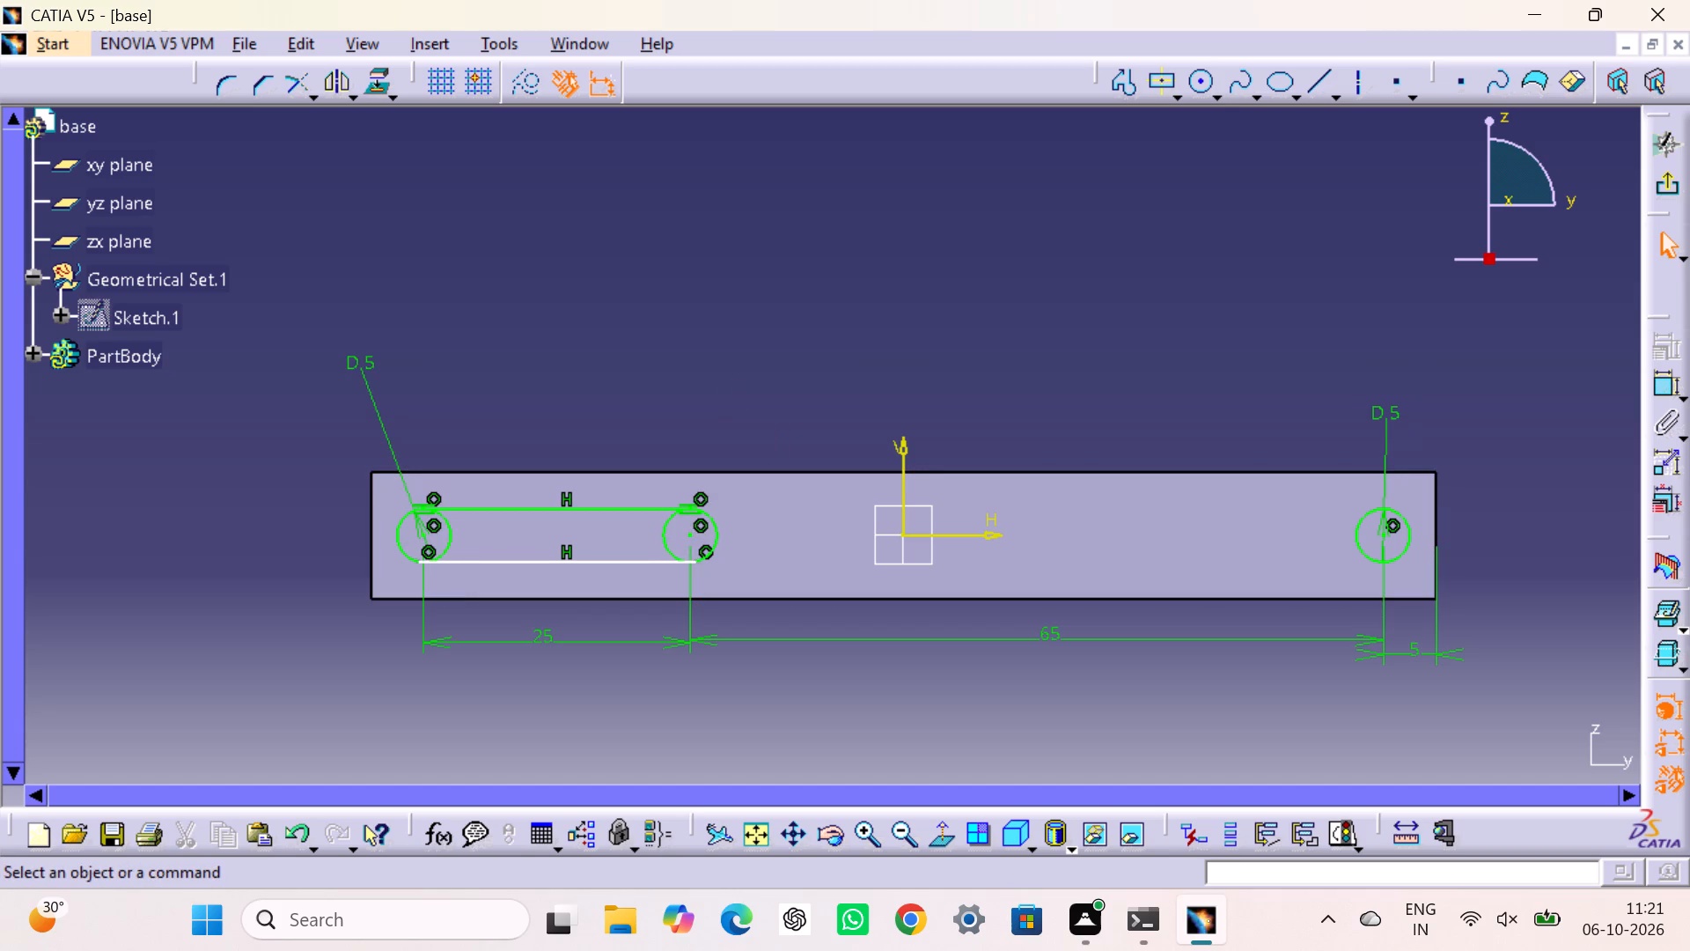
{"action": "left_click", "coordinate": [821, 323]}
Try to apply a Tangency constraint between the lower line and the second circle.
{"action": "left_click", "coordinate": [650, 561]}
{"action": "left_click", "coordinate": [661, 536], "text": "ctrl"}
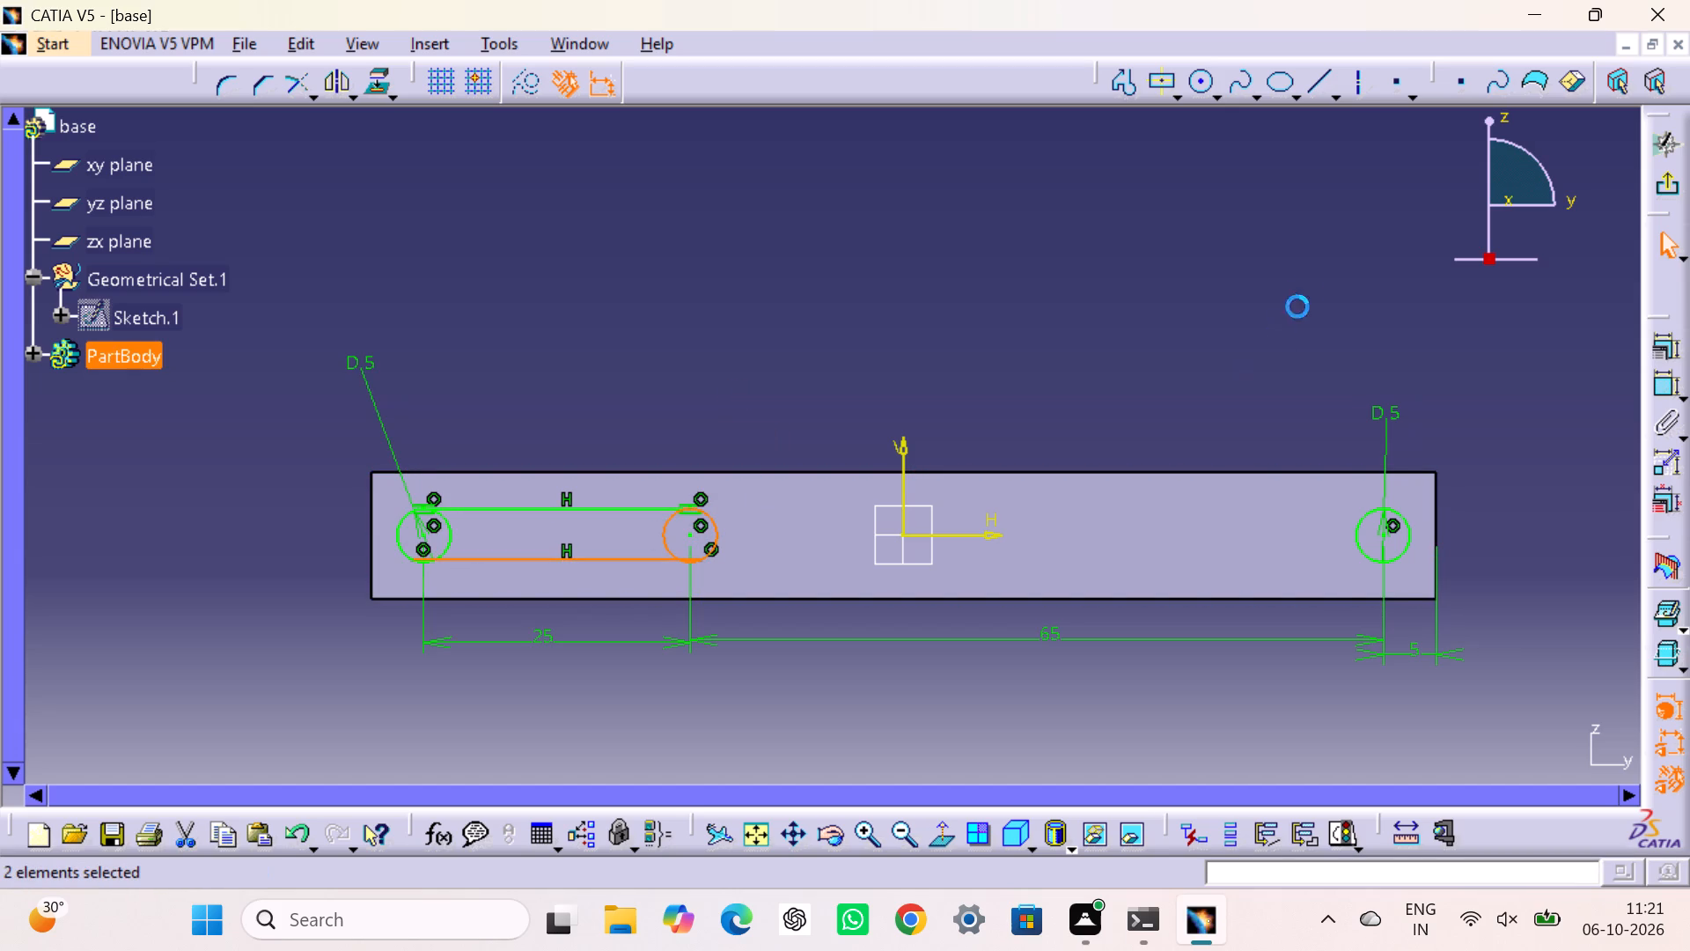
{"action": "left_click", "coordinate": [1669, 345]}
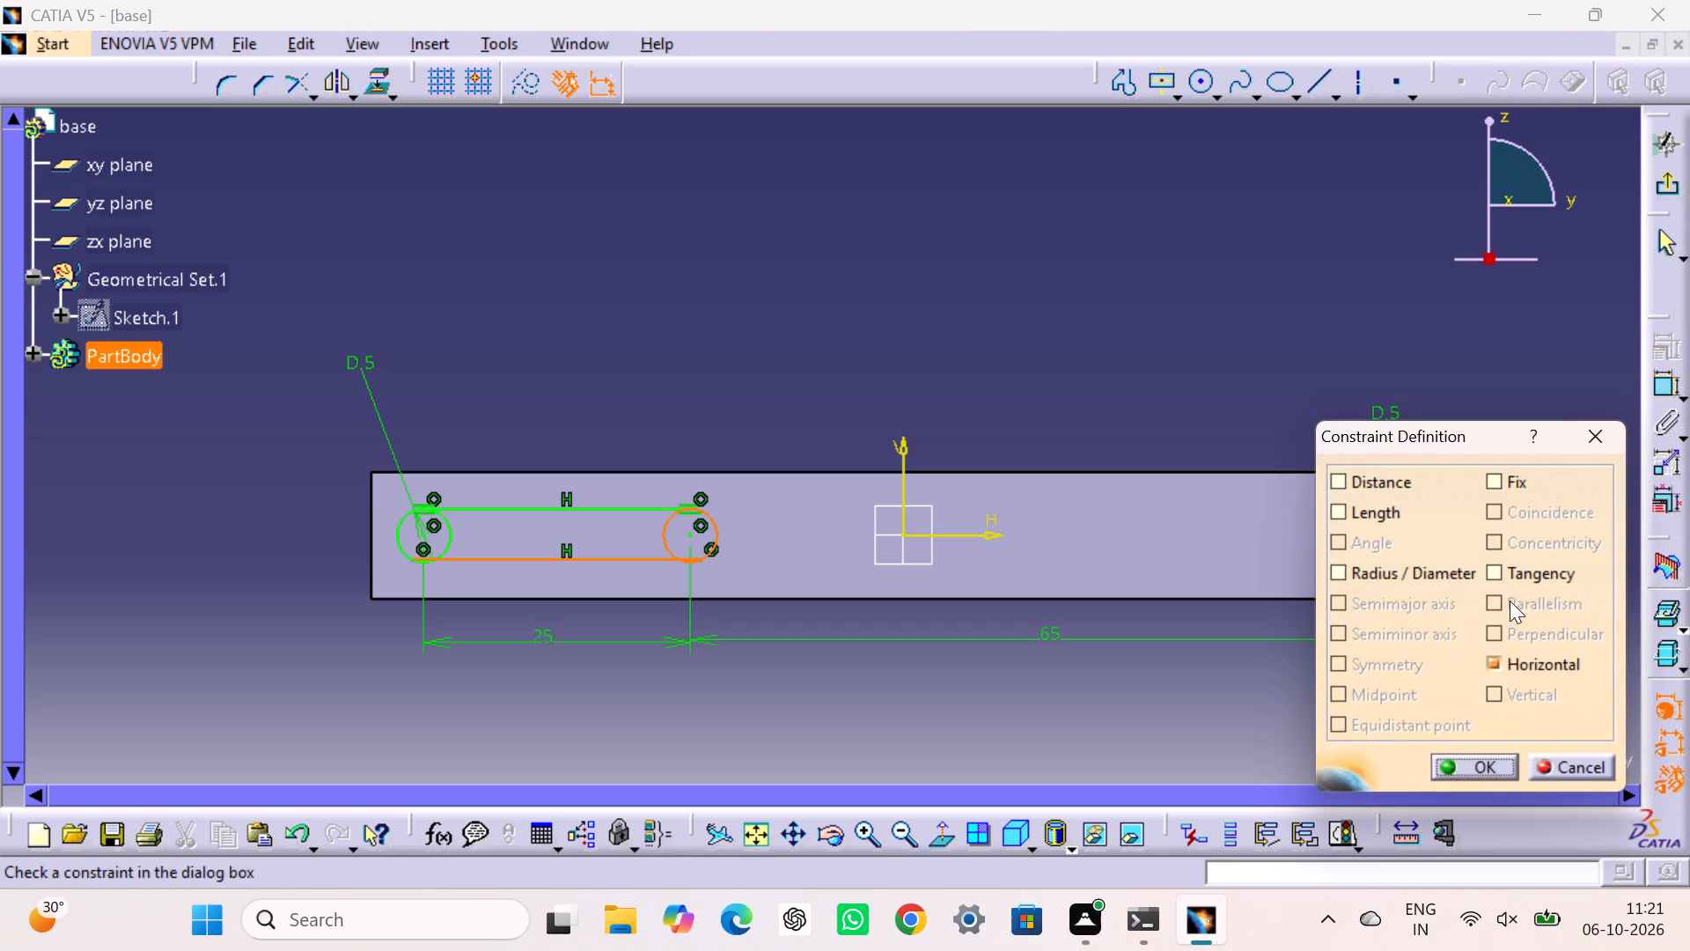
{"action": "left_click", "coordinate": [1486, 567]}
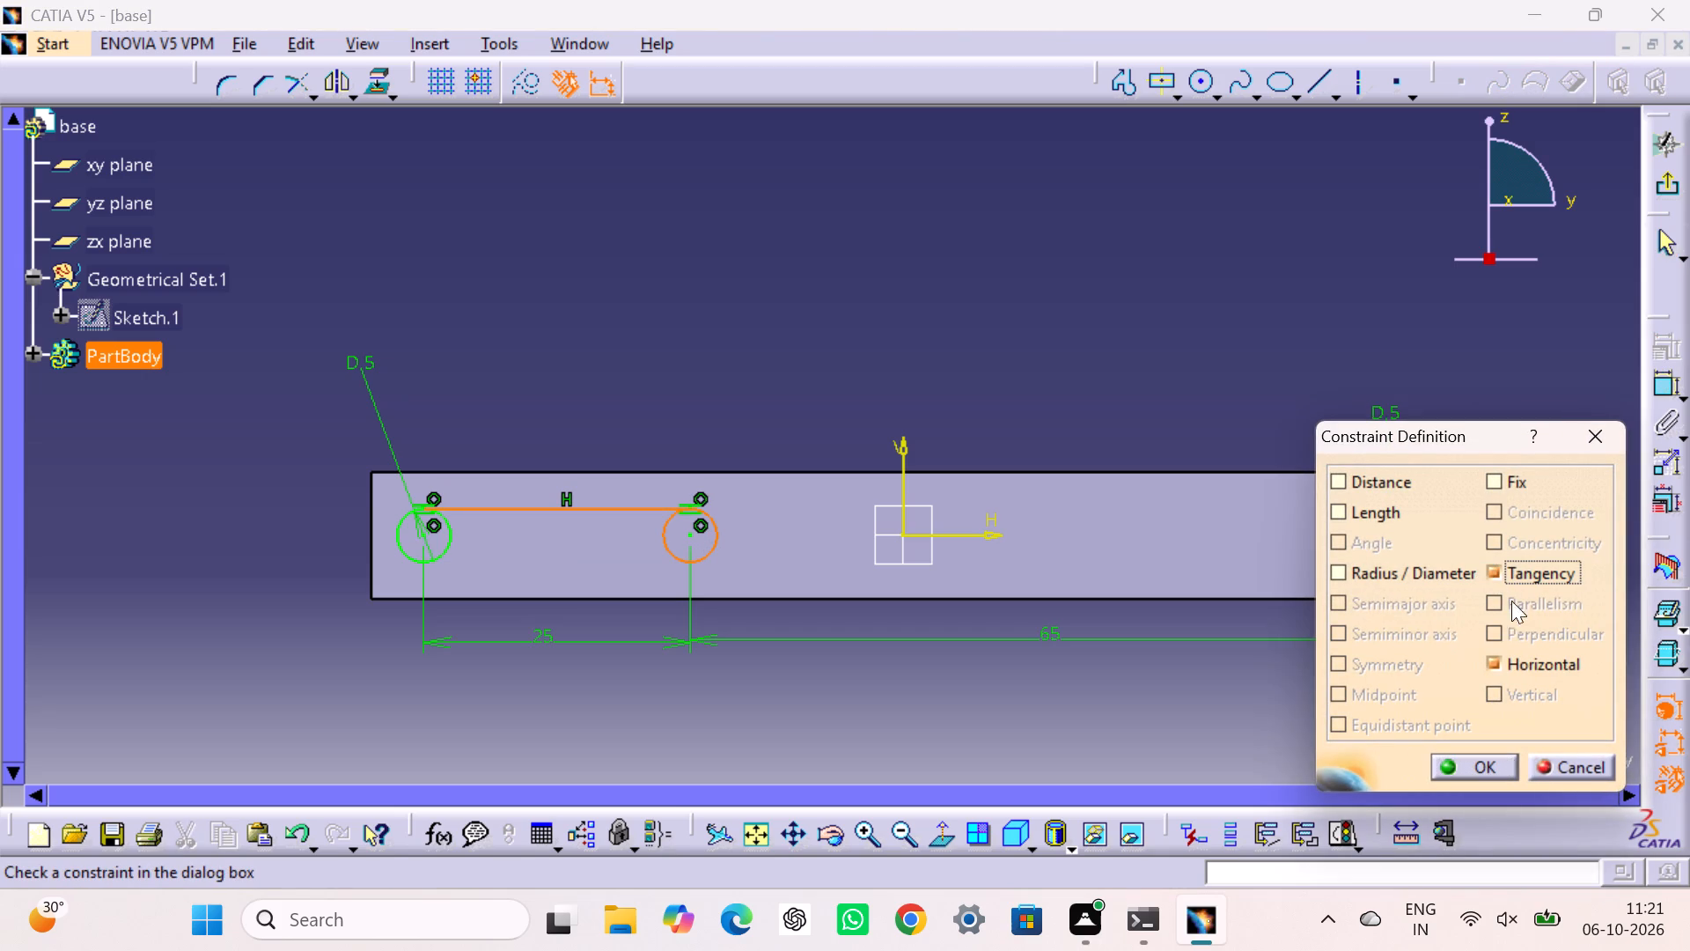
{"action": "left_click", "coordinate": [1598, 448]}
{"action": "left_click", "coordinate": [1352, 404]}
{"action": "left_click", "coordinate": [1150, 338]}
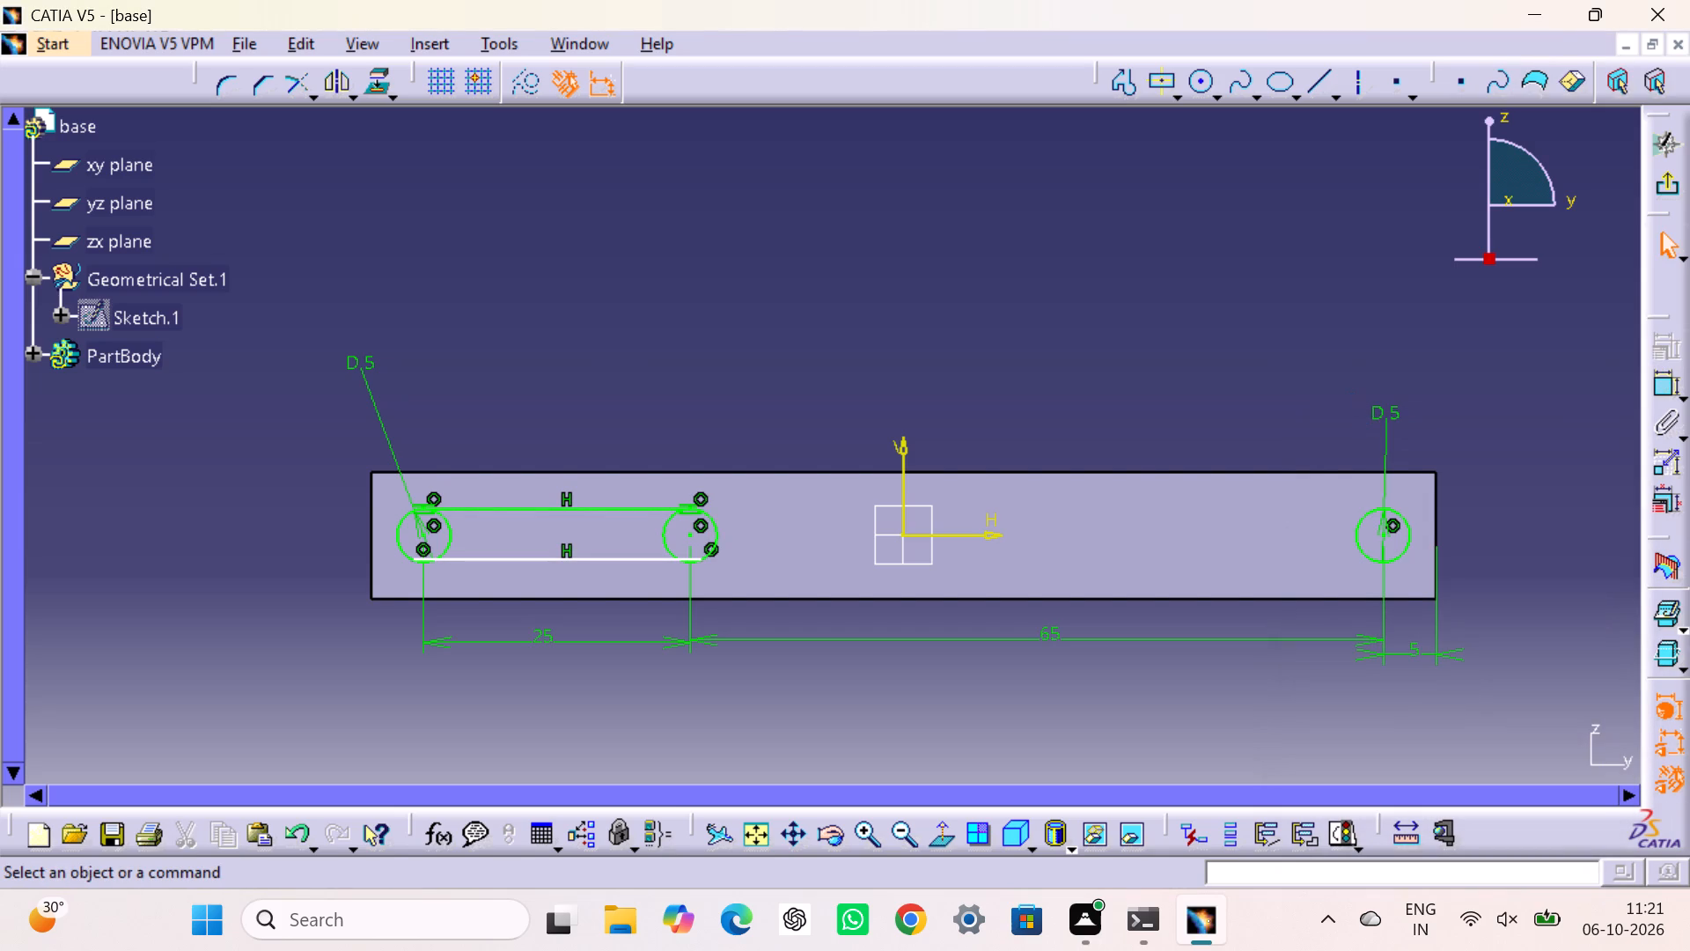
Apply a Tangency constraint between the lower line and the first circle.
{"action": "left_click", "coordinate": [601, 564]}
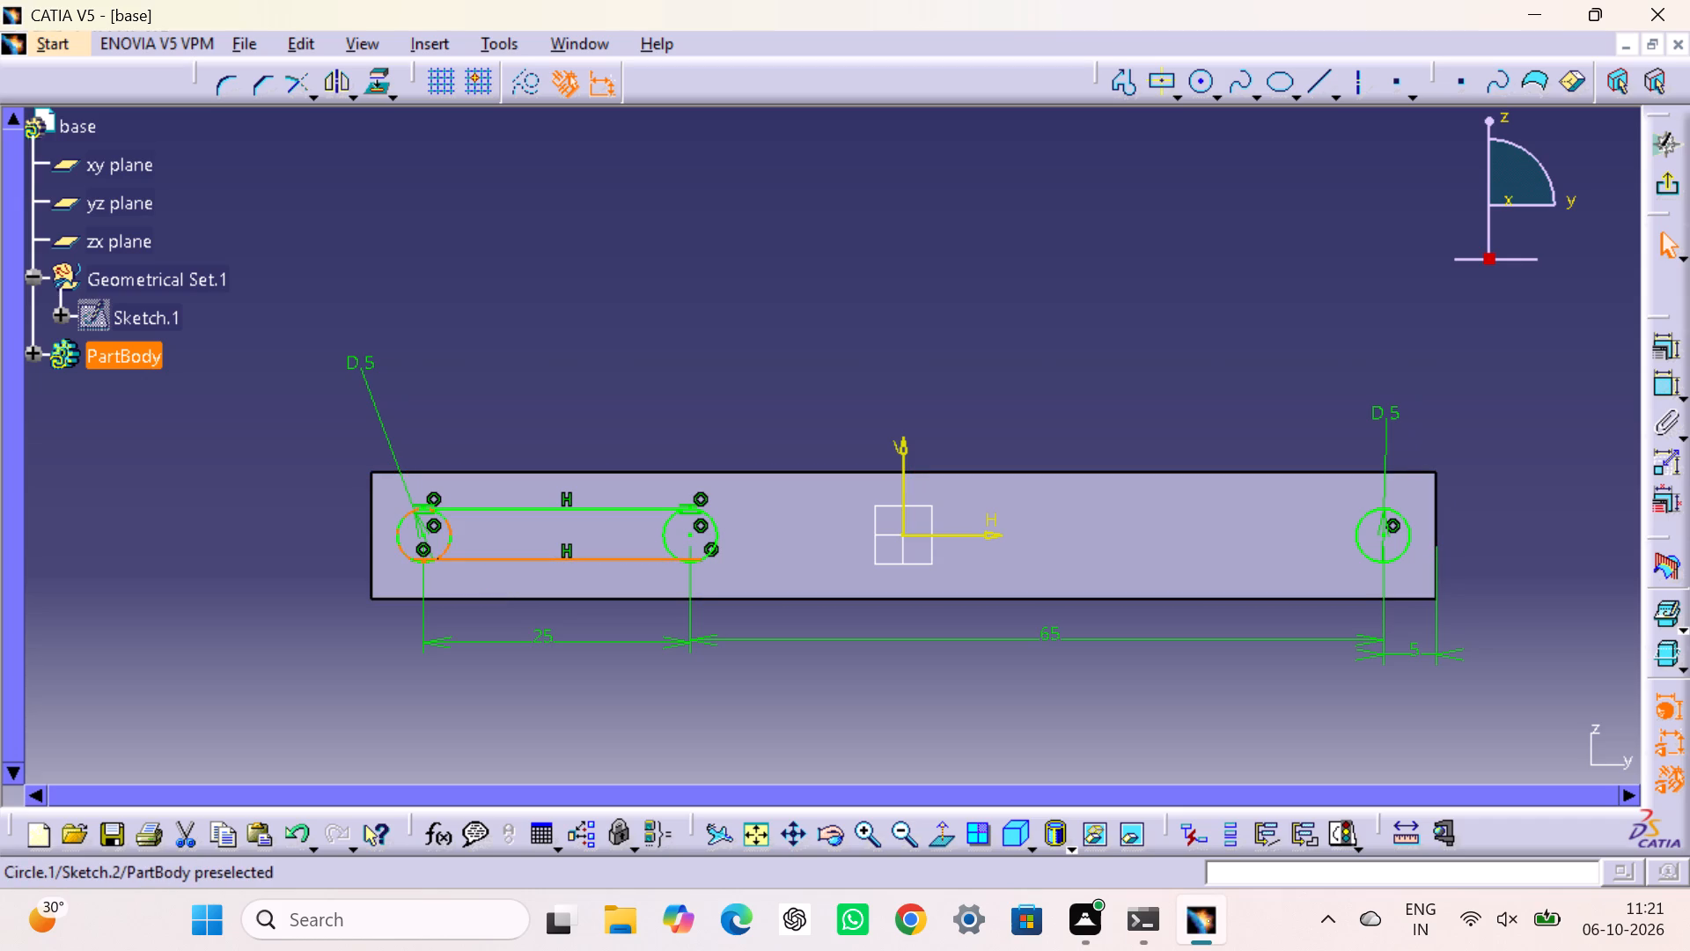
{"action": "left_click", "coordinate": [400, 548], "text": "ctrl"}
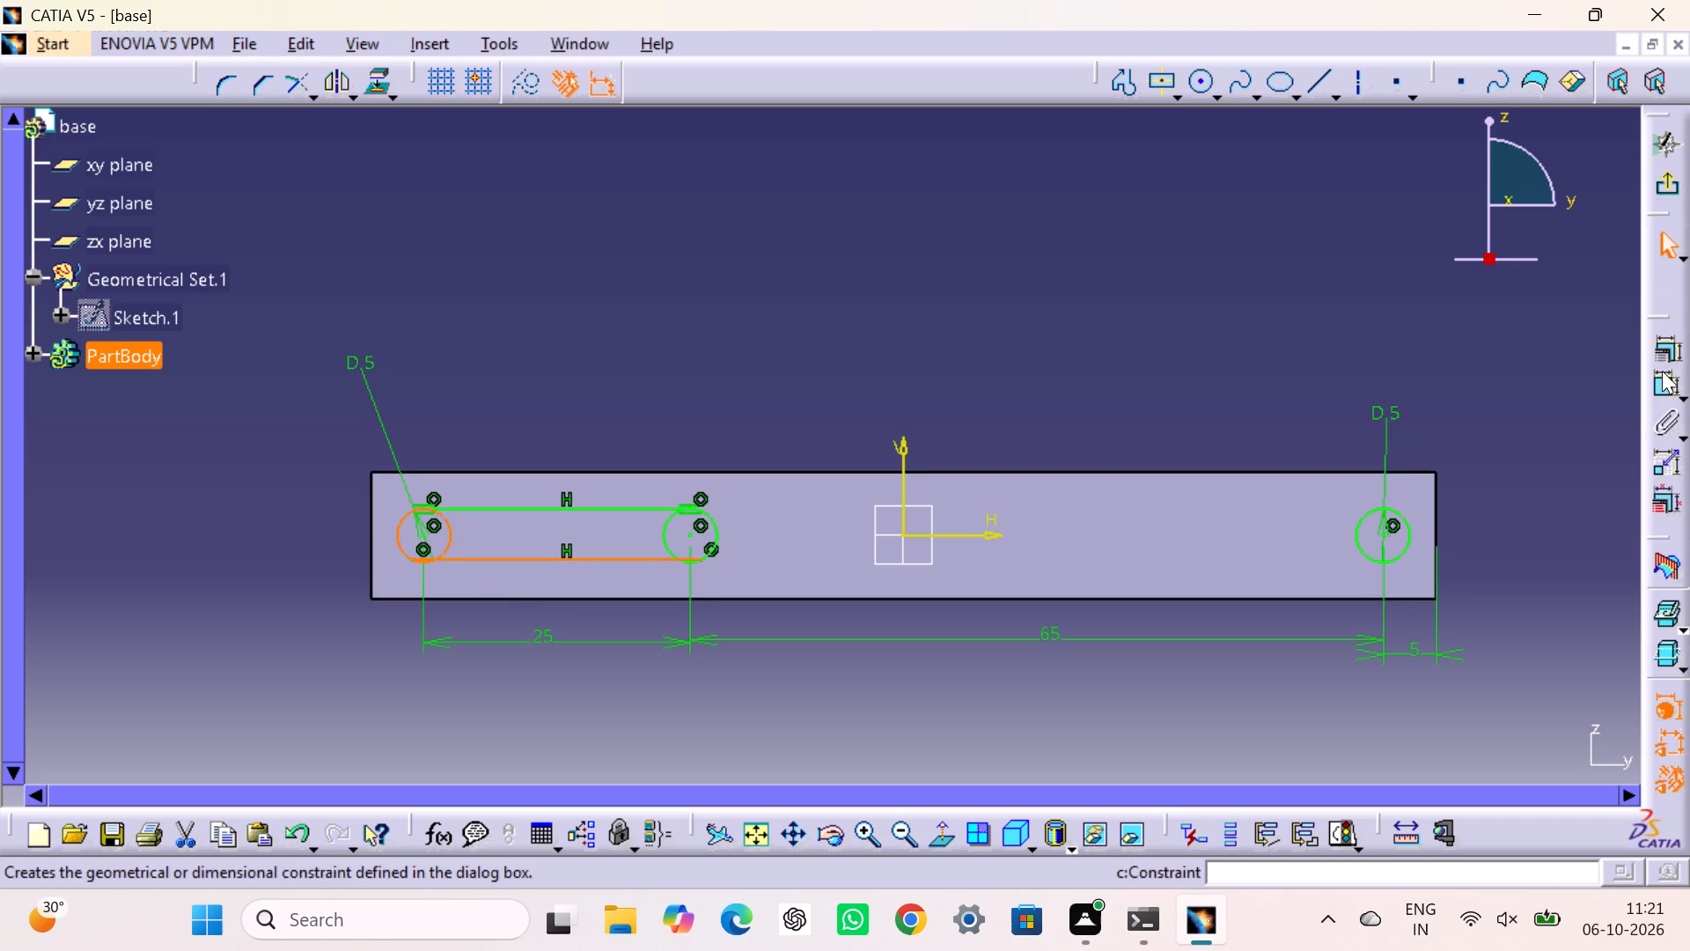
{"action": "left_click", "coordinate": [1661, 343]}
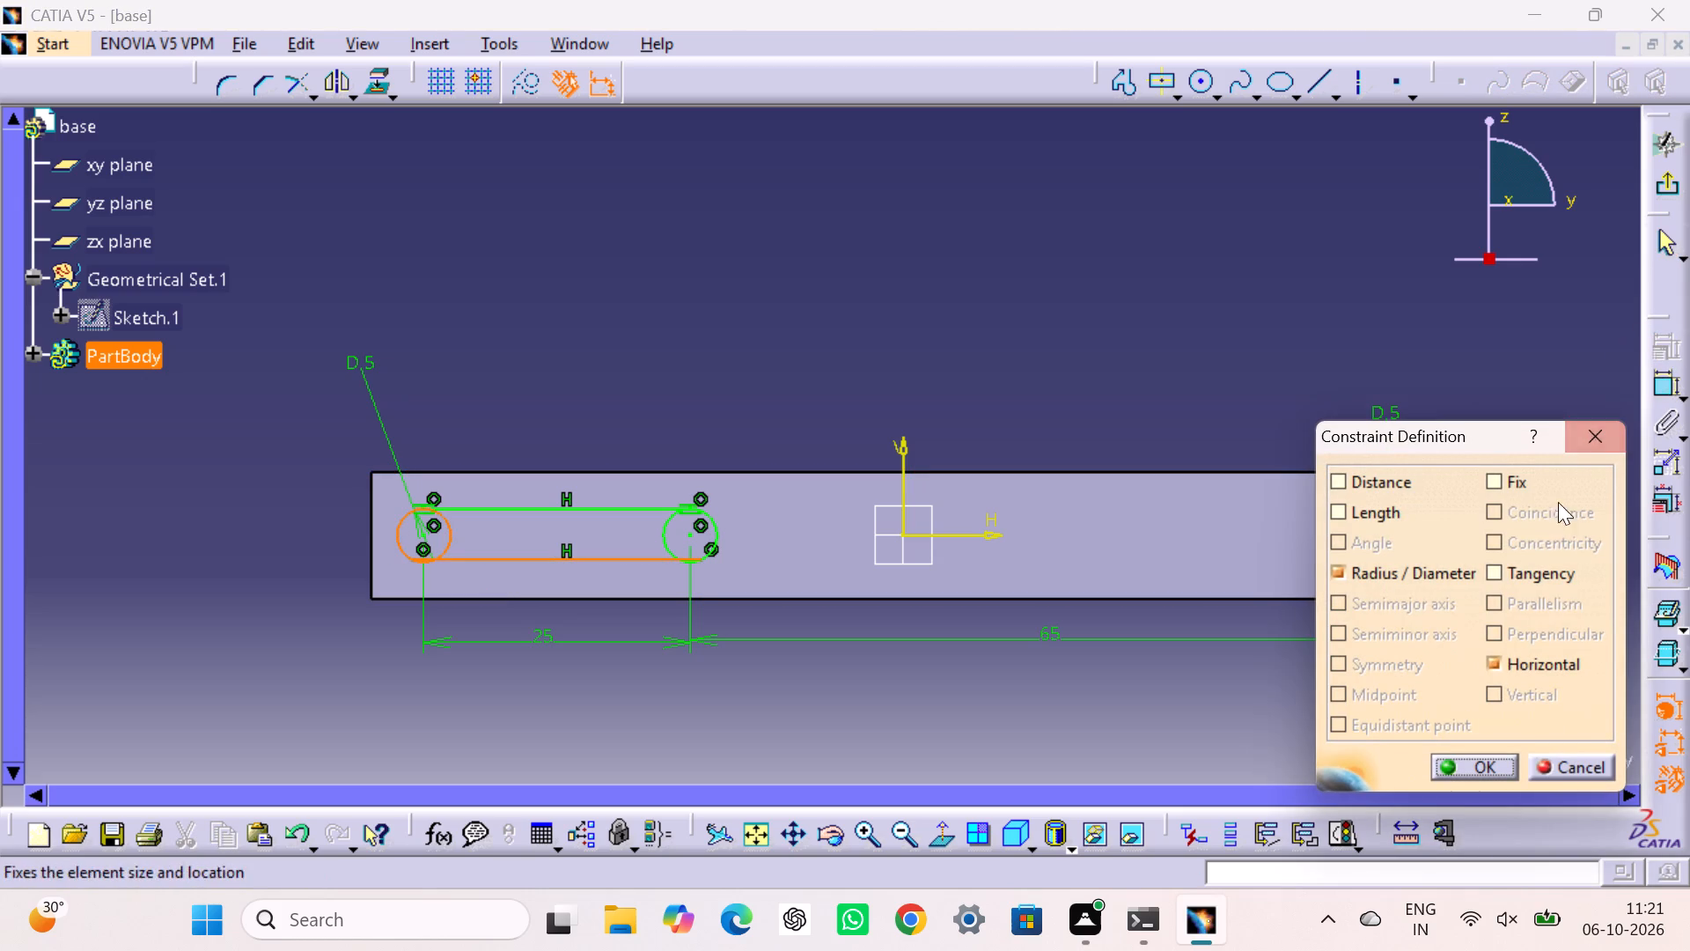
{"action": "left_click", "coordinate": [1497, 571]}
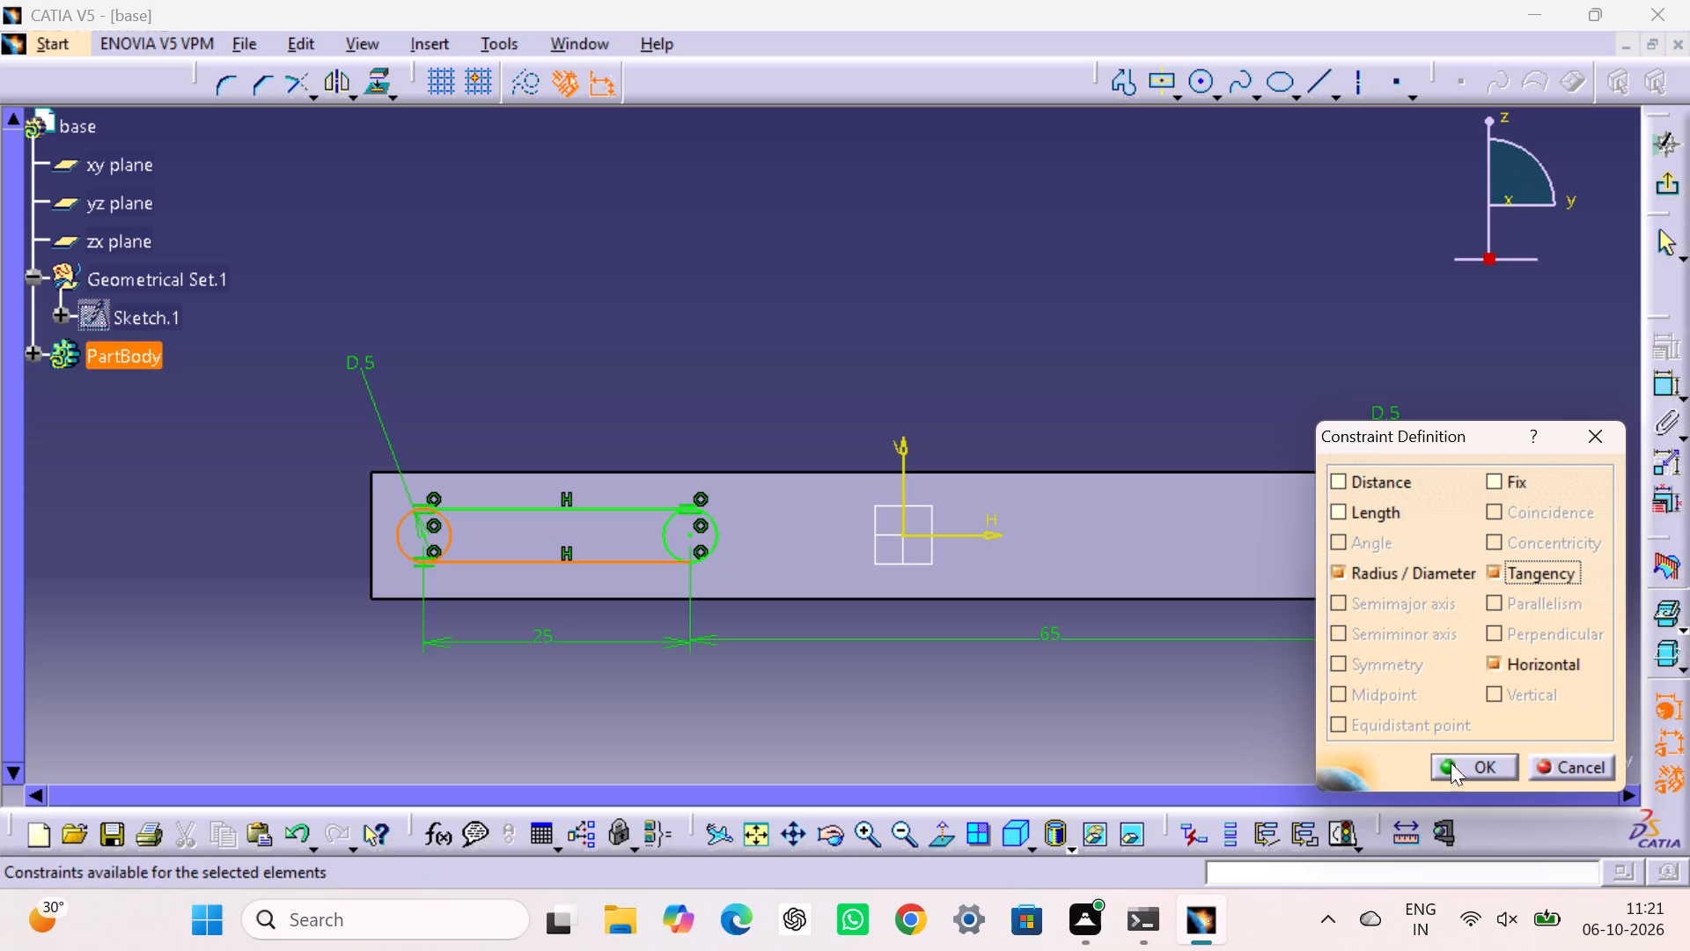
{"action": "left_click", "coordinate": [1473, 769]}
{"action": "left_click", "coordinate": [1131, 117]}
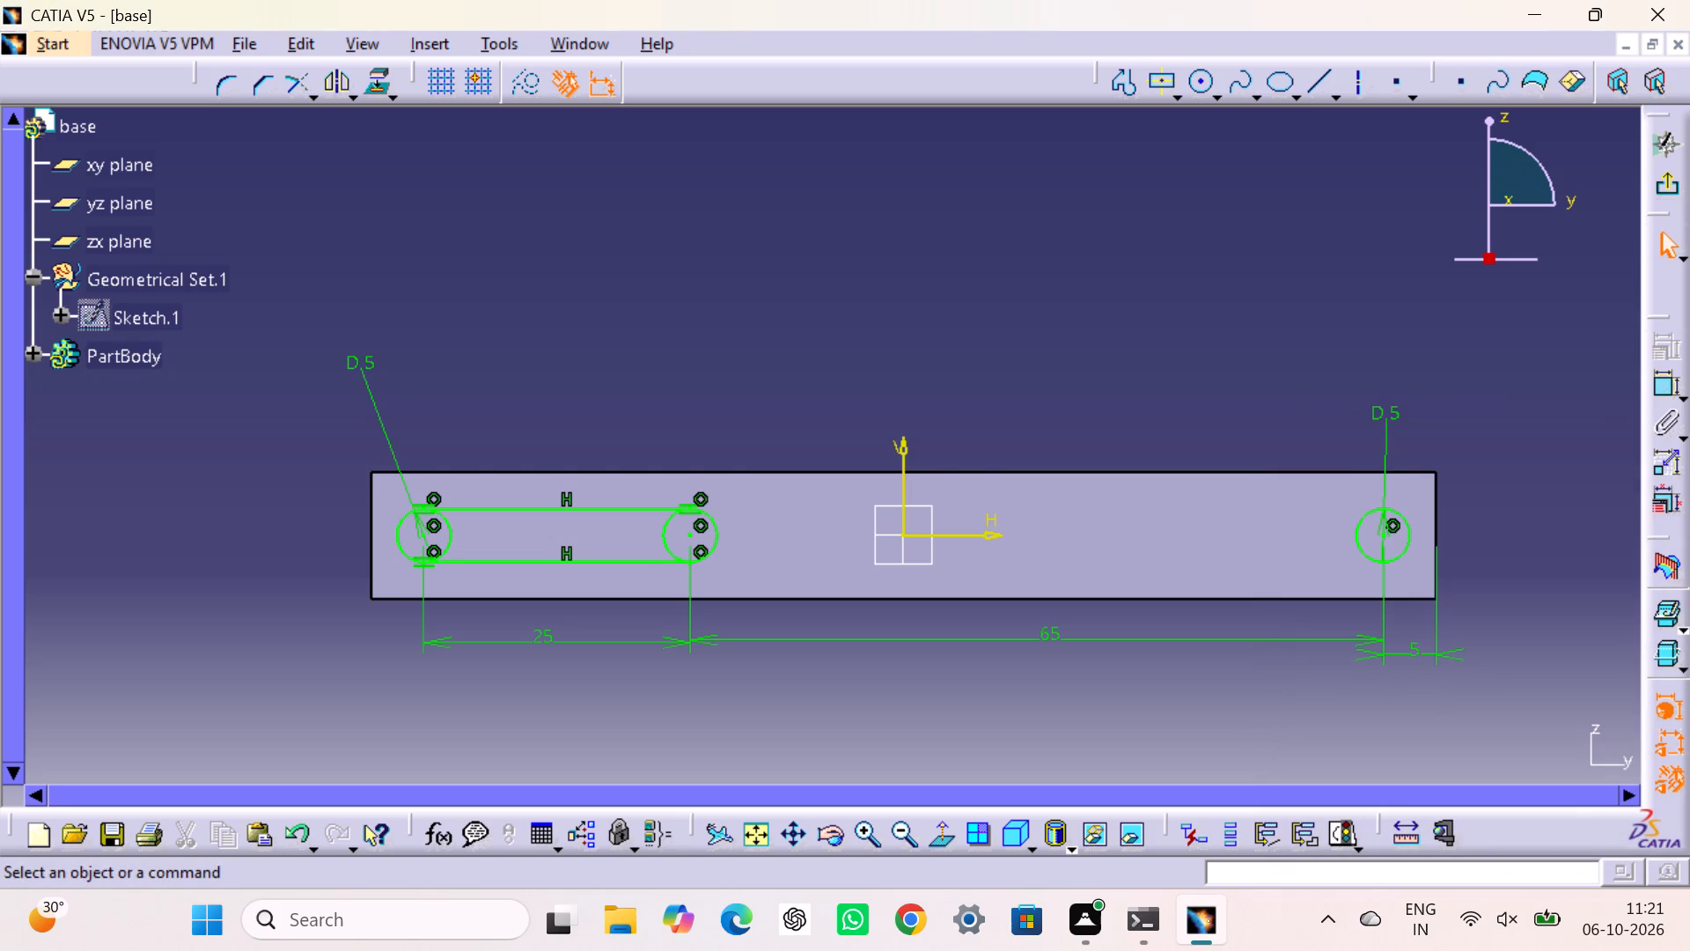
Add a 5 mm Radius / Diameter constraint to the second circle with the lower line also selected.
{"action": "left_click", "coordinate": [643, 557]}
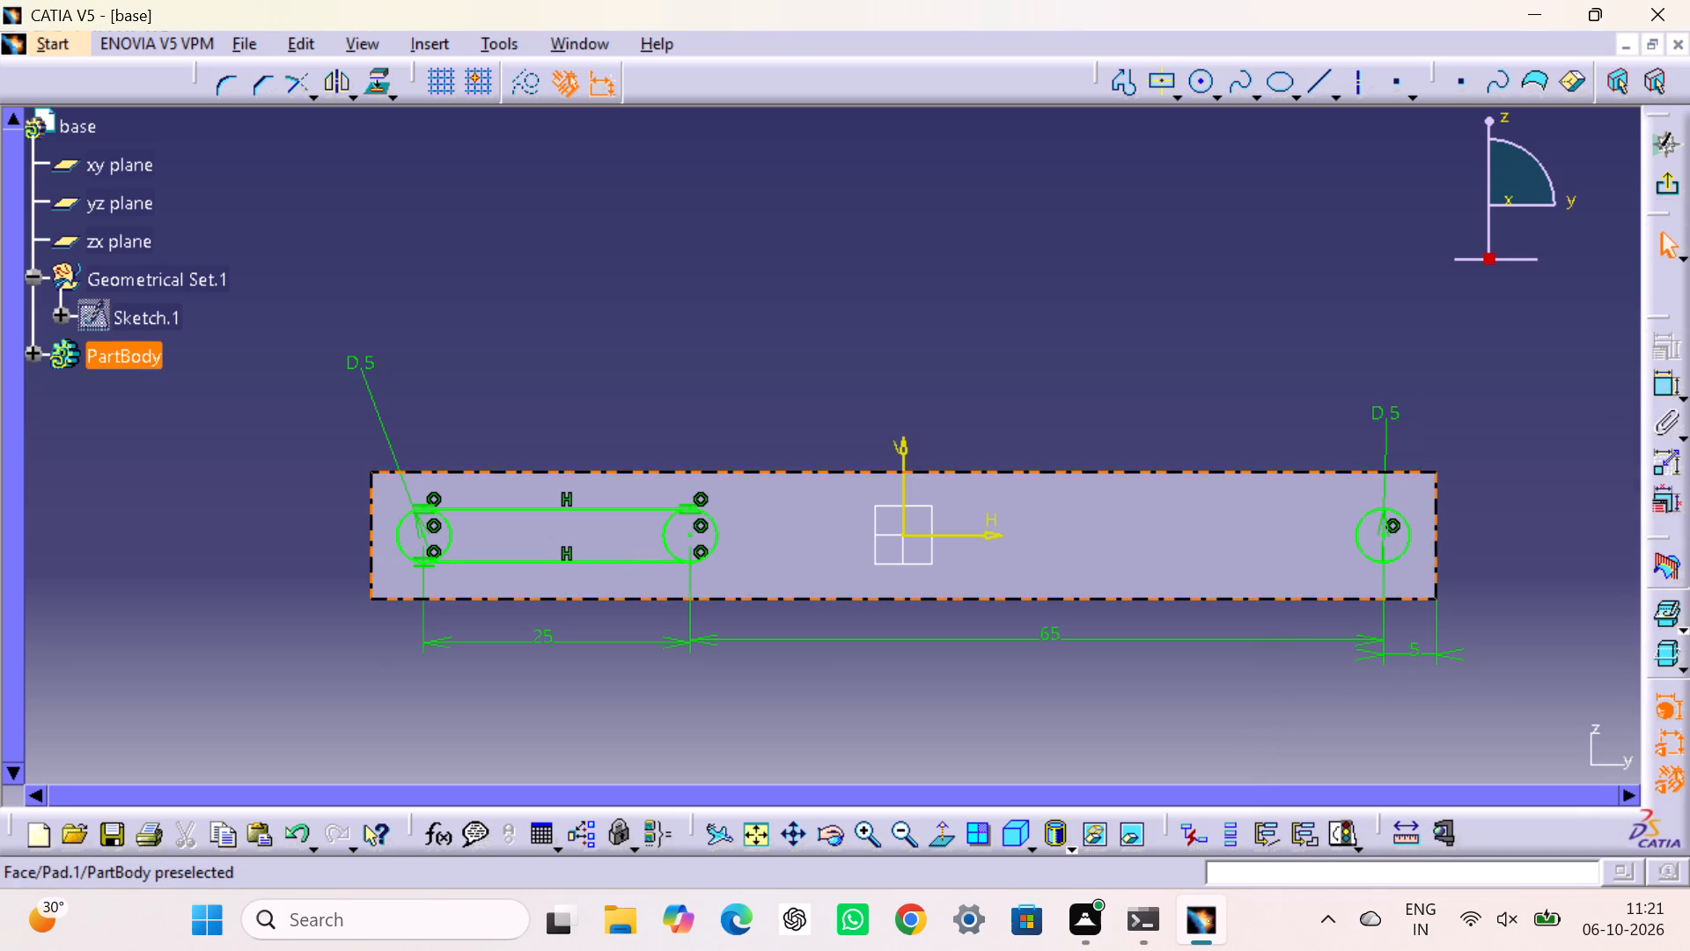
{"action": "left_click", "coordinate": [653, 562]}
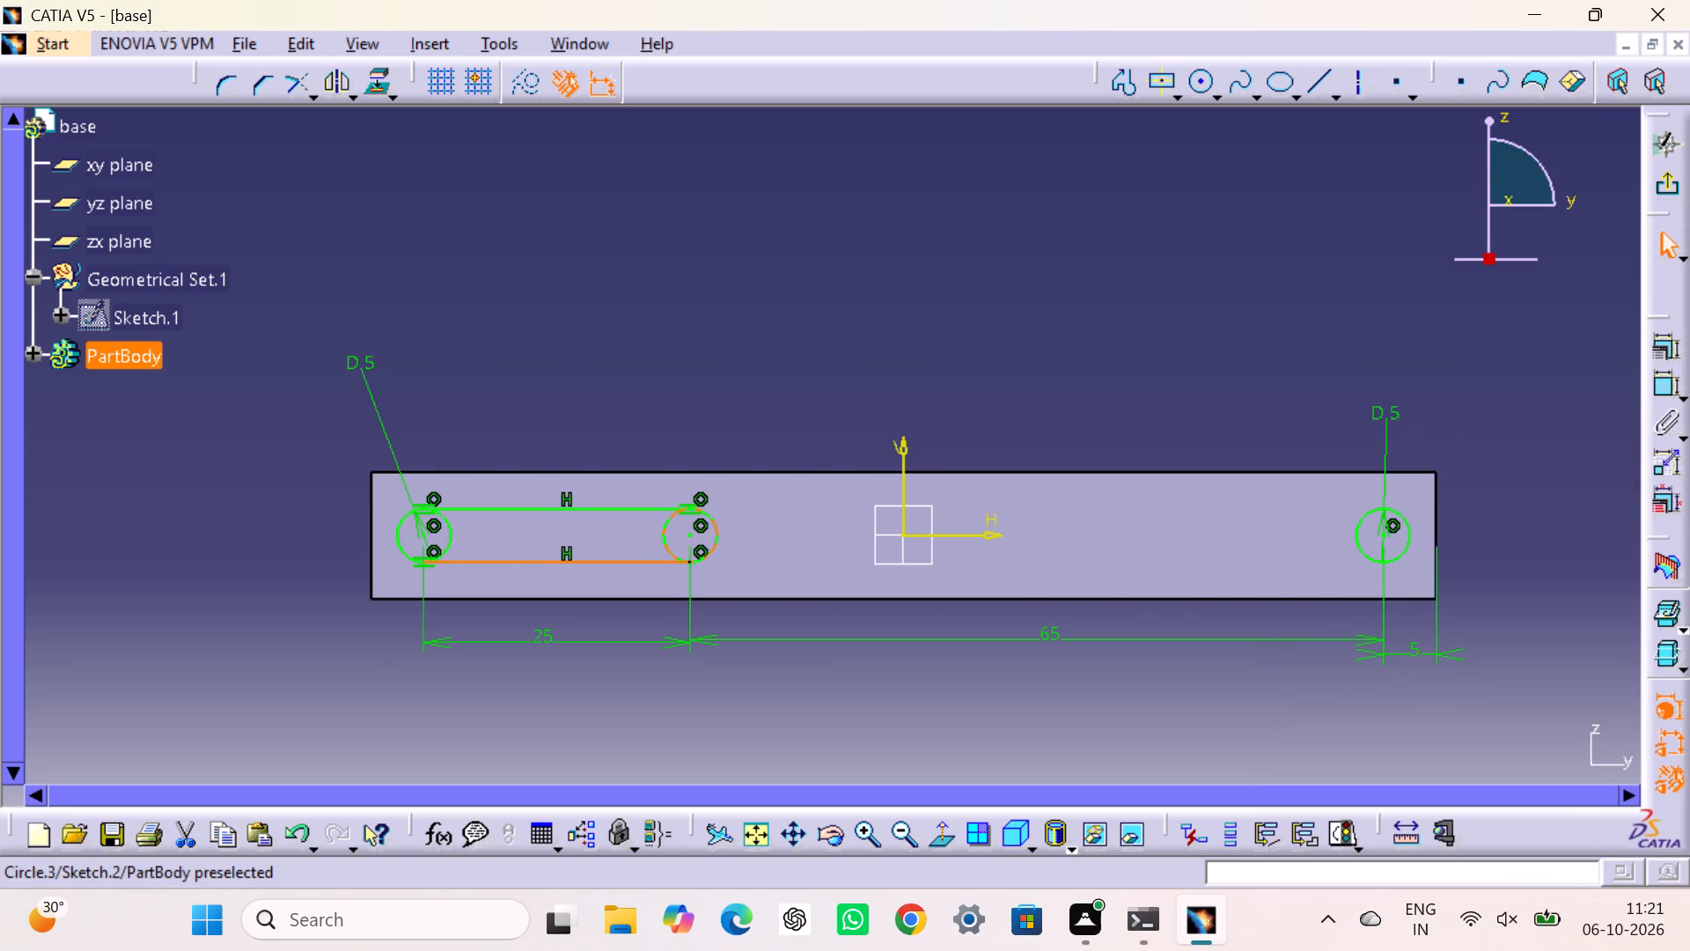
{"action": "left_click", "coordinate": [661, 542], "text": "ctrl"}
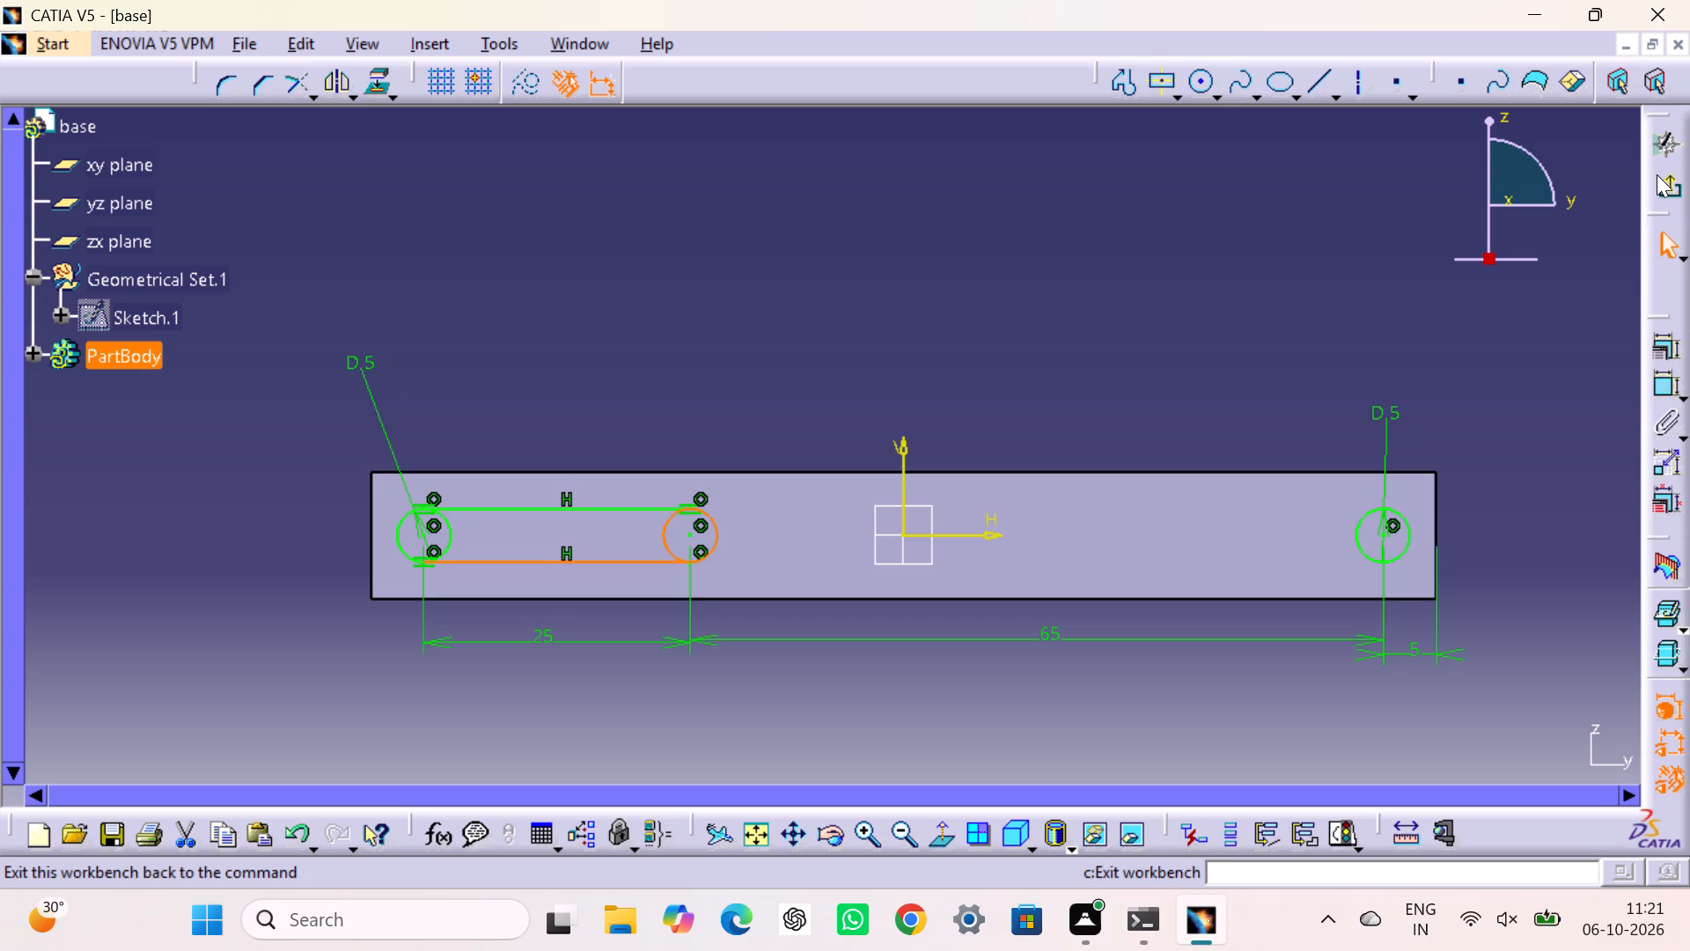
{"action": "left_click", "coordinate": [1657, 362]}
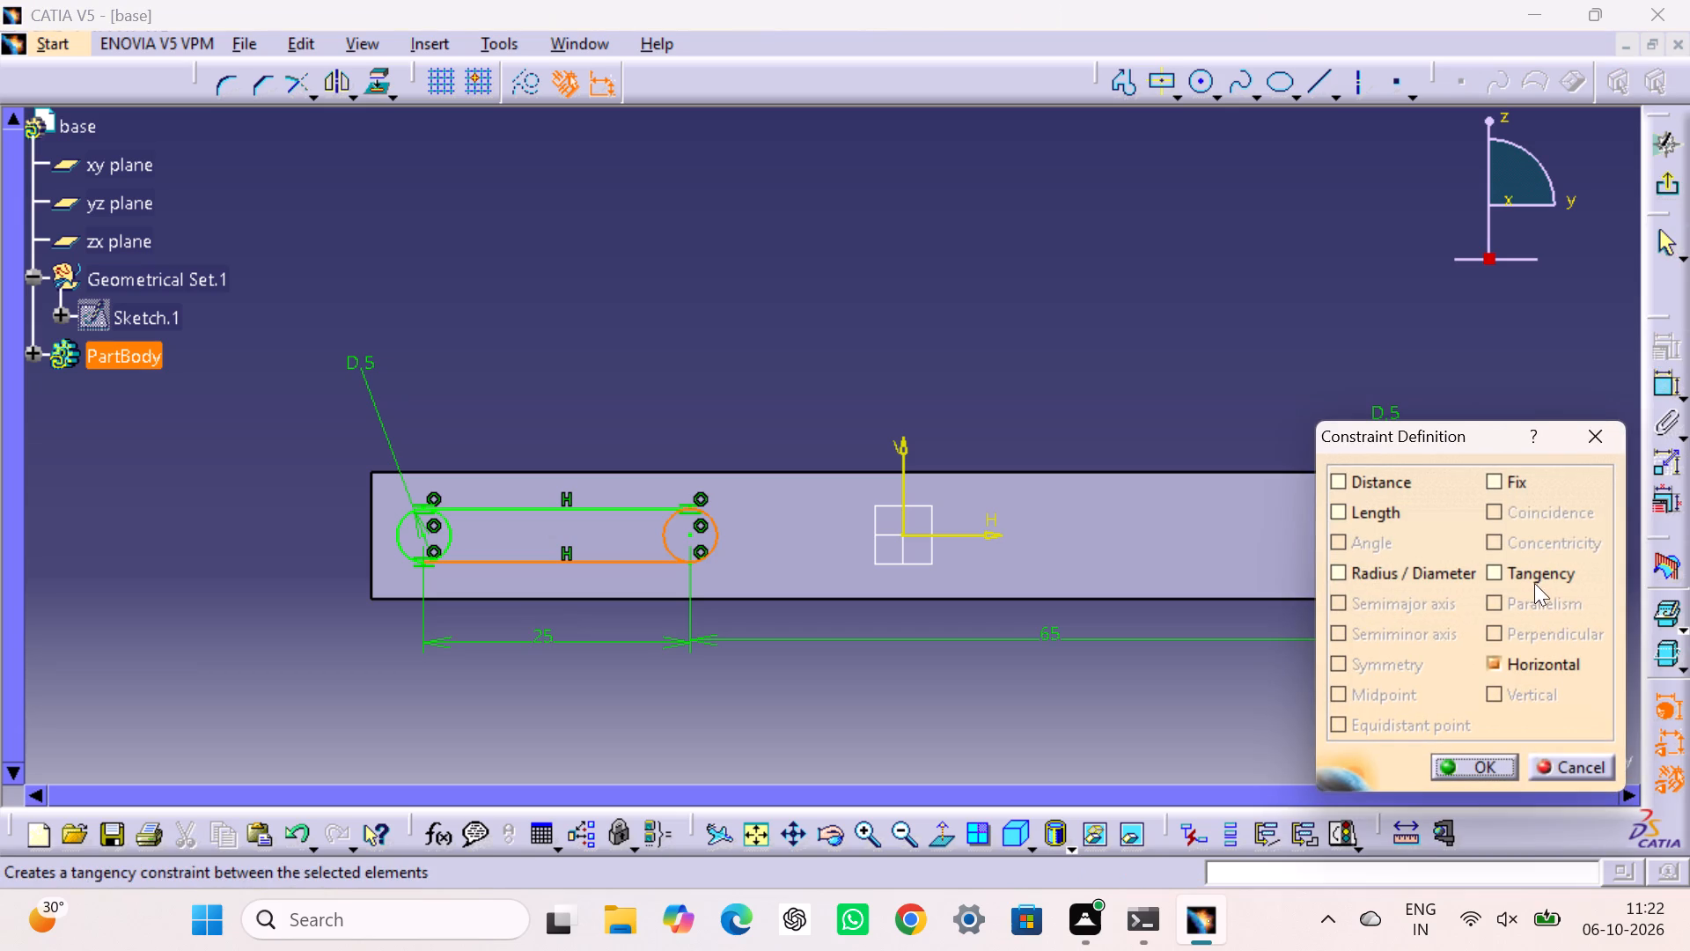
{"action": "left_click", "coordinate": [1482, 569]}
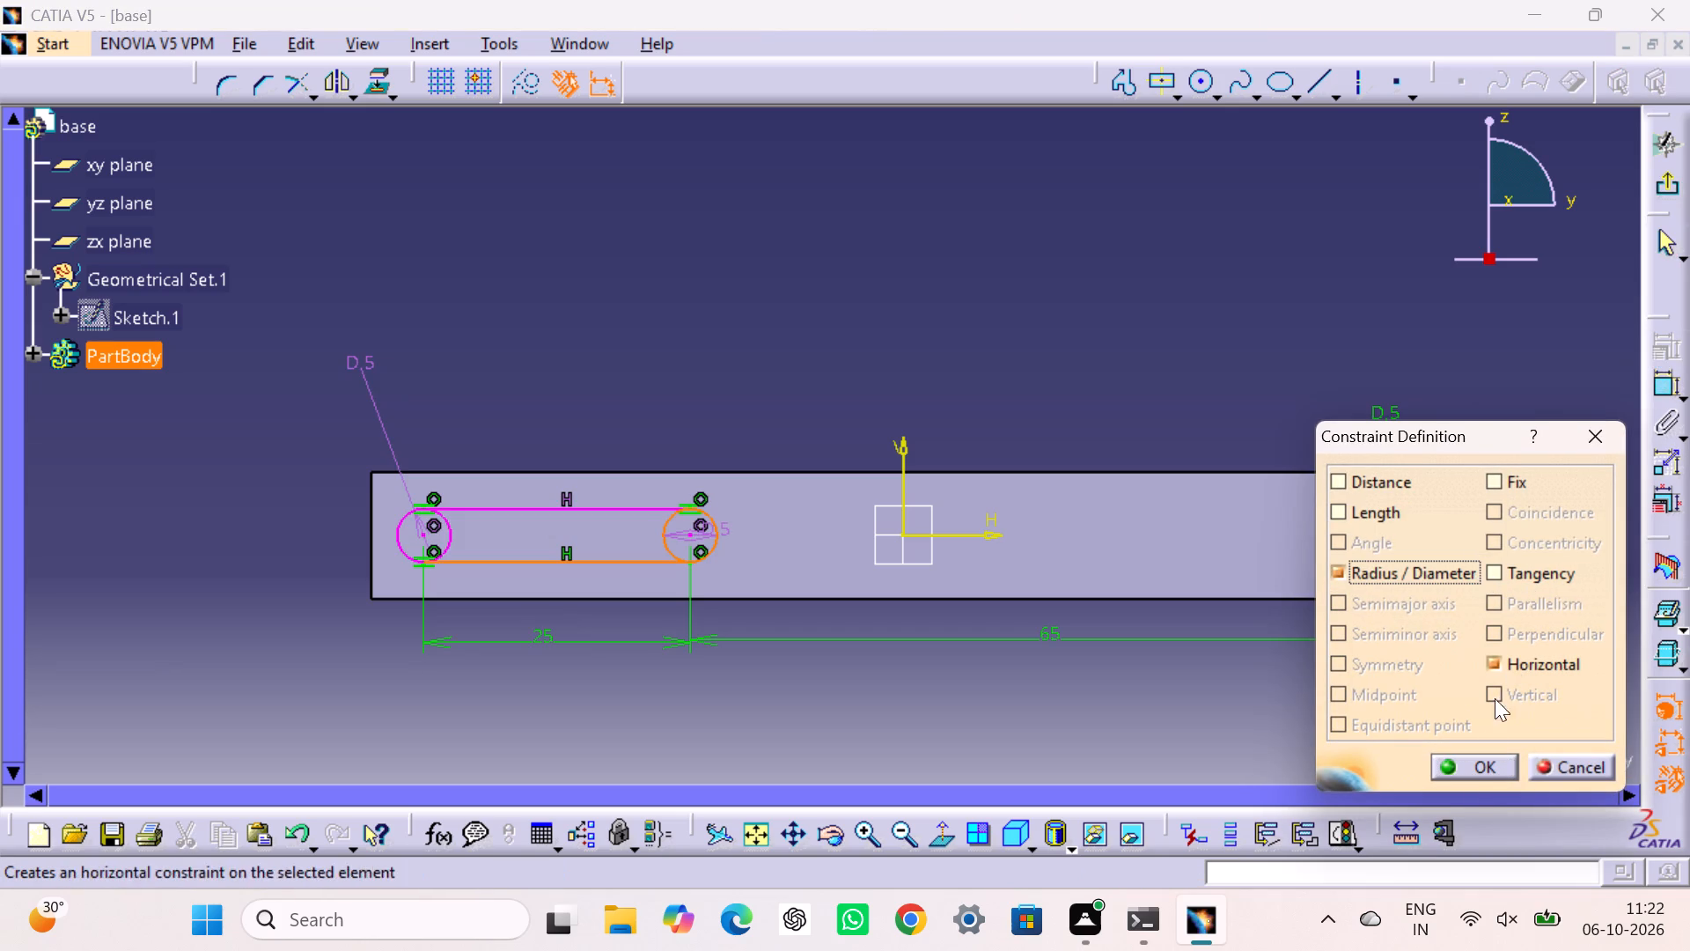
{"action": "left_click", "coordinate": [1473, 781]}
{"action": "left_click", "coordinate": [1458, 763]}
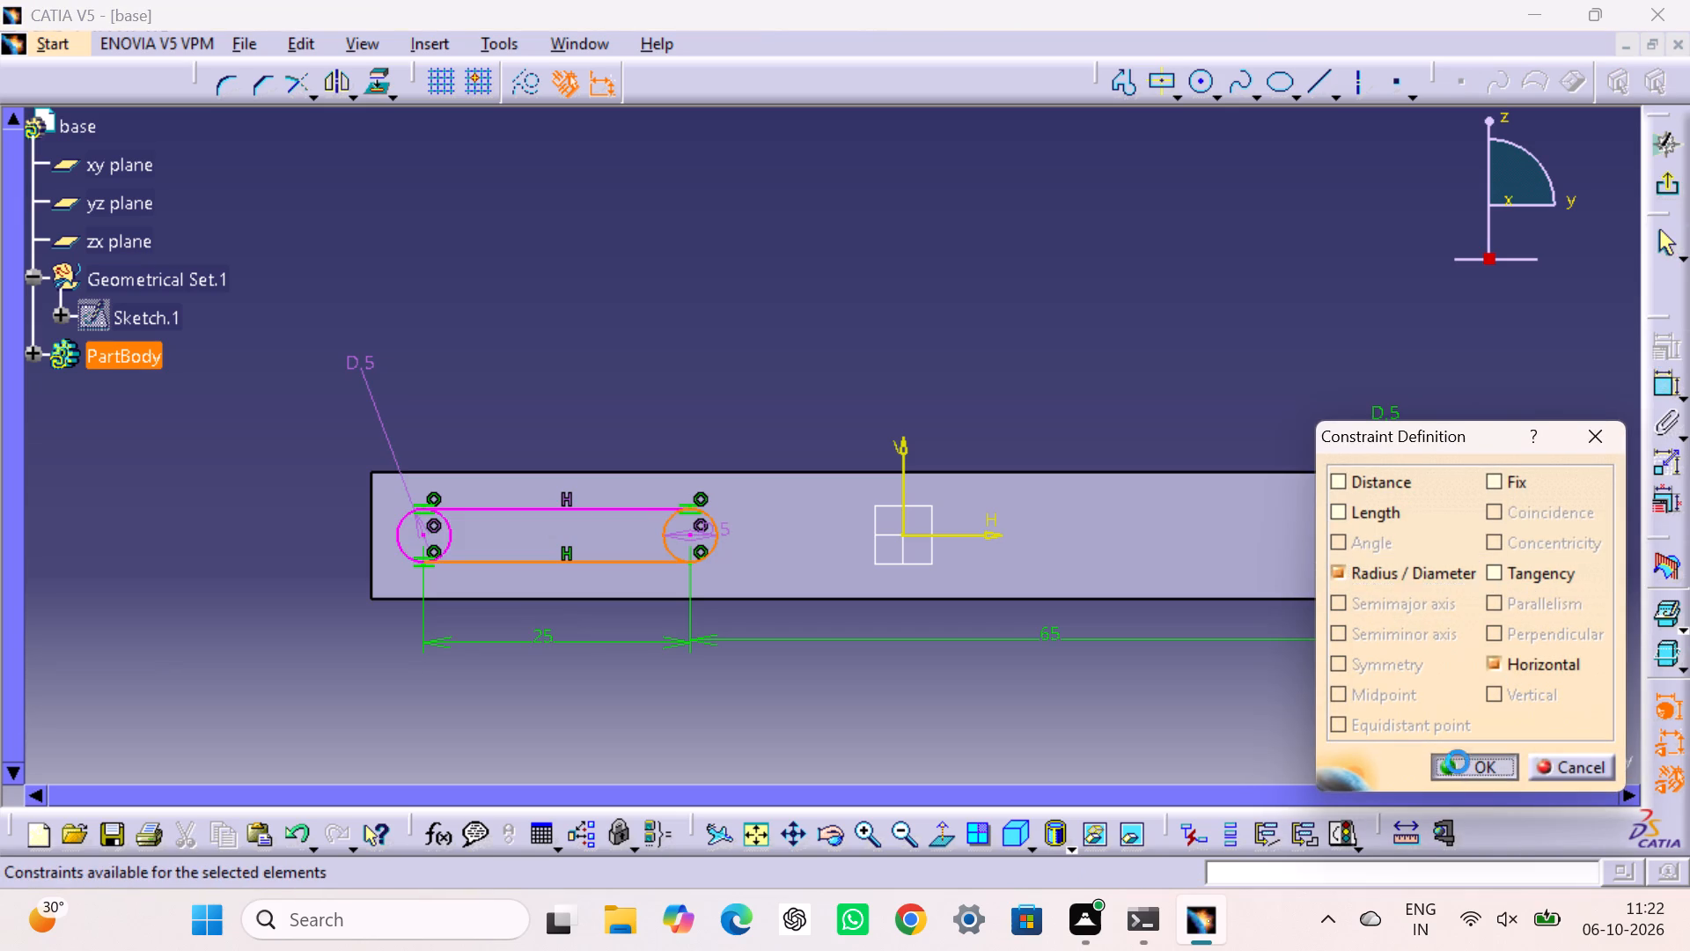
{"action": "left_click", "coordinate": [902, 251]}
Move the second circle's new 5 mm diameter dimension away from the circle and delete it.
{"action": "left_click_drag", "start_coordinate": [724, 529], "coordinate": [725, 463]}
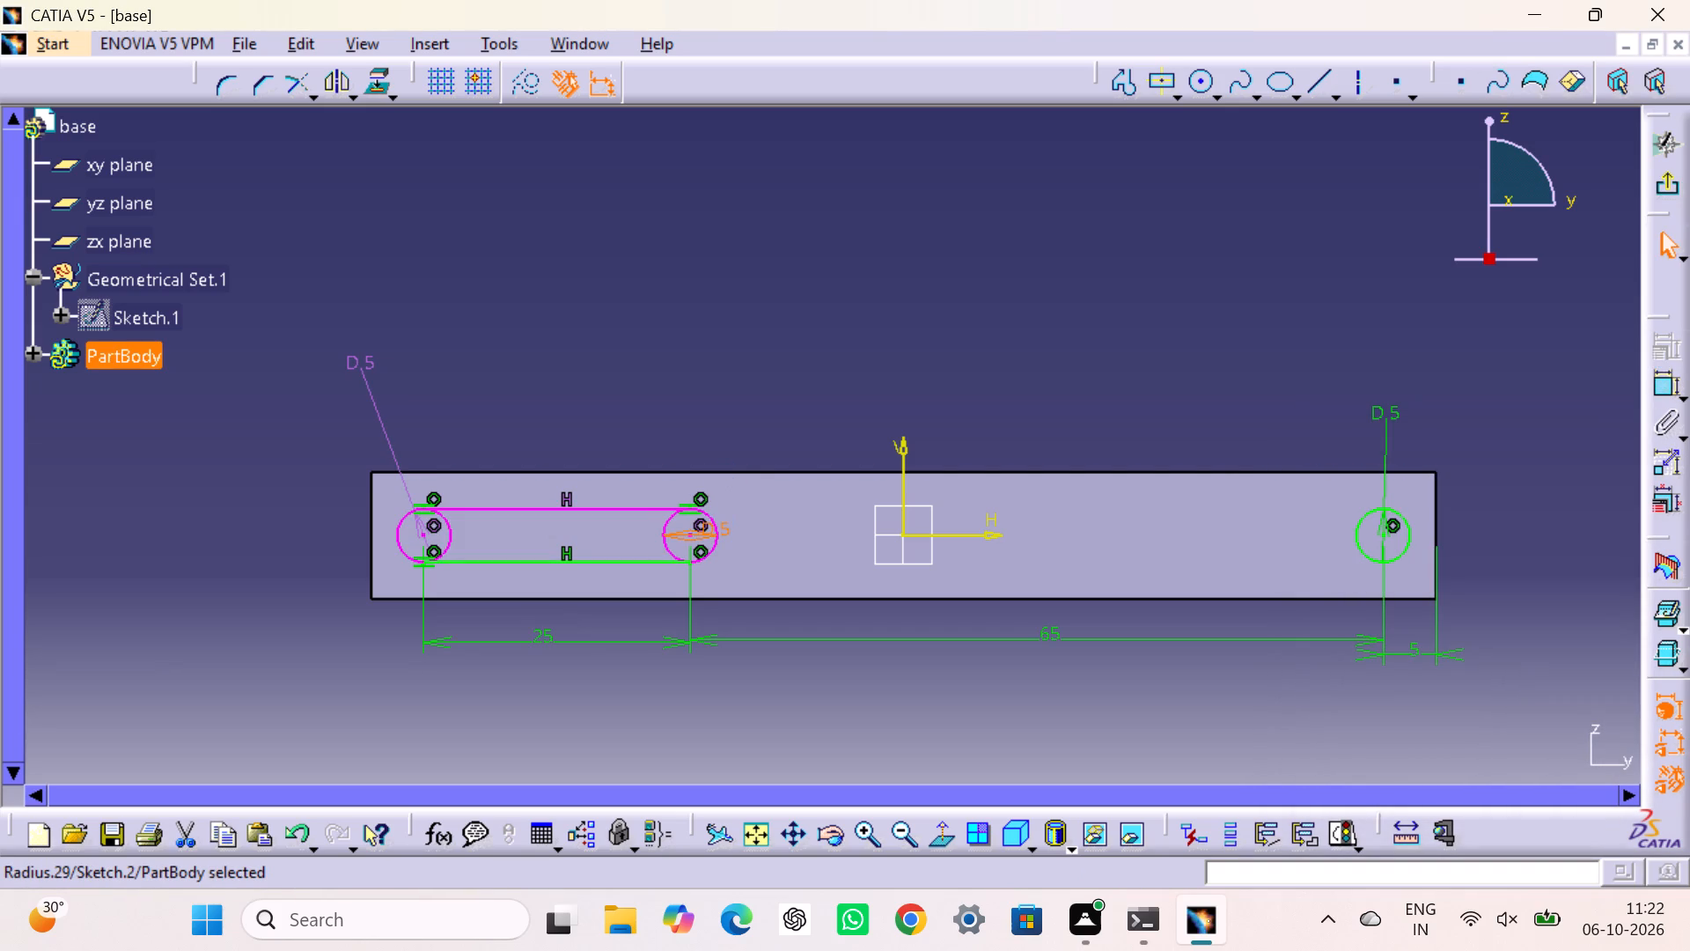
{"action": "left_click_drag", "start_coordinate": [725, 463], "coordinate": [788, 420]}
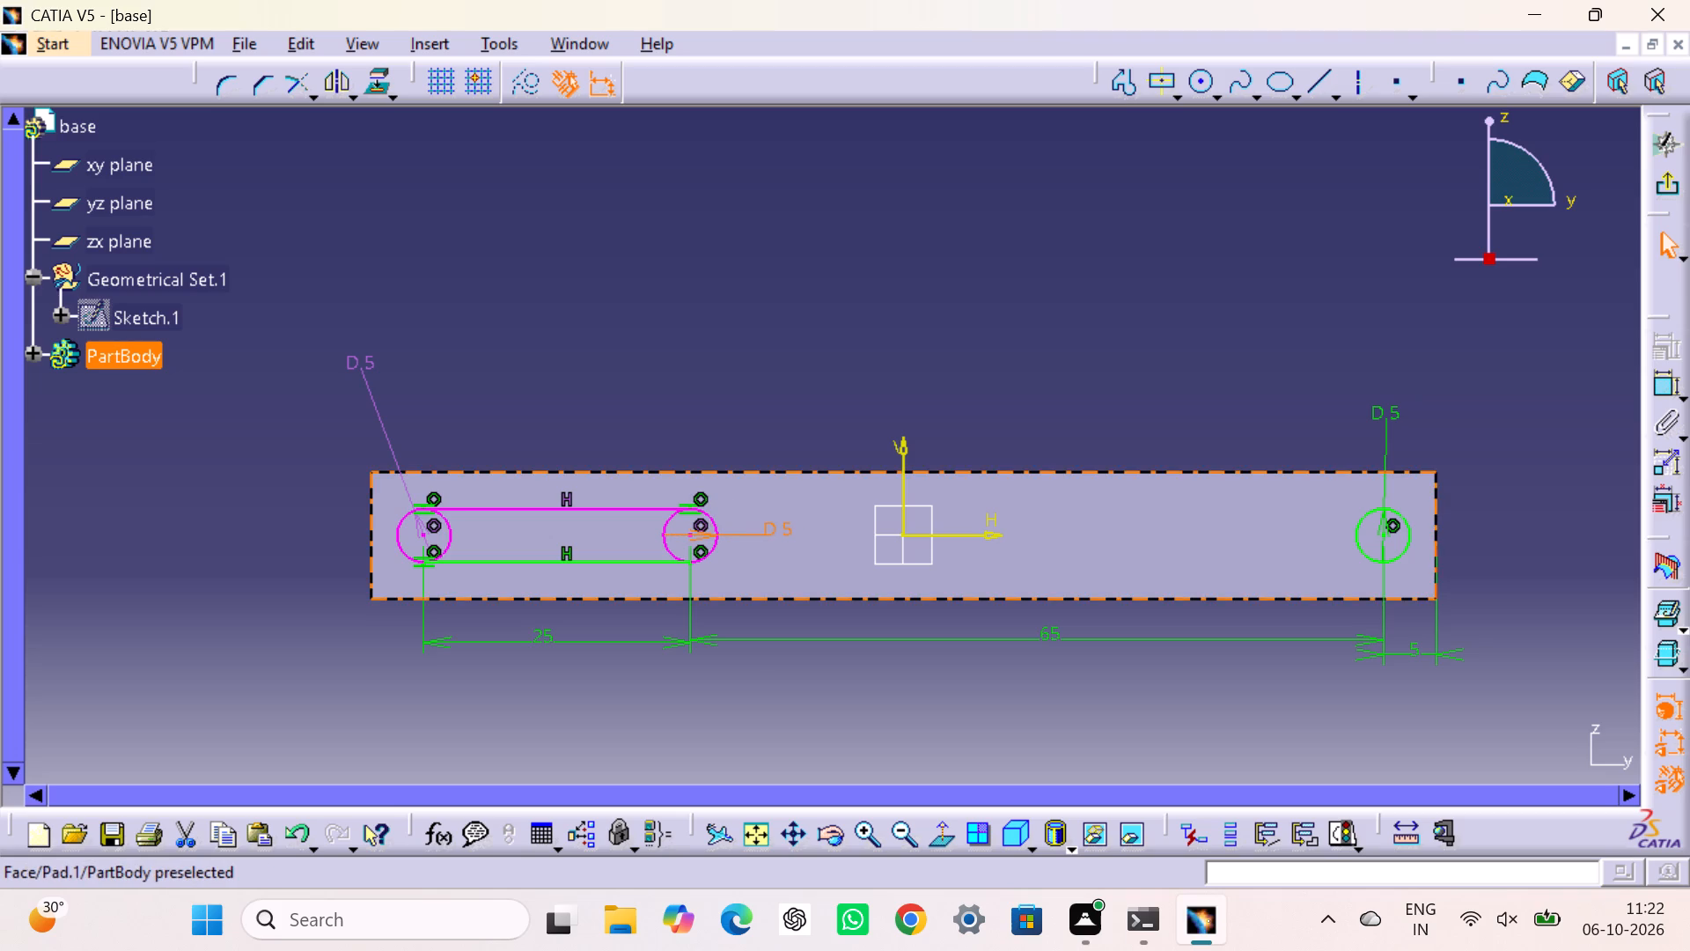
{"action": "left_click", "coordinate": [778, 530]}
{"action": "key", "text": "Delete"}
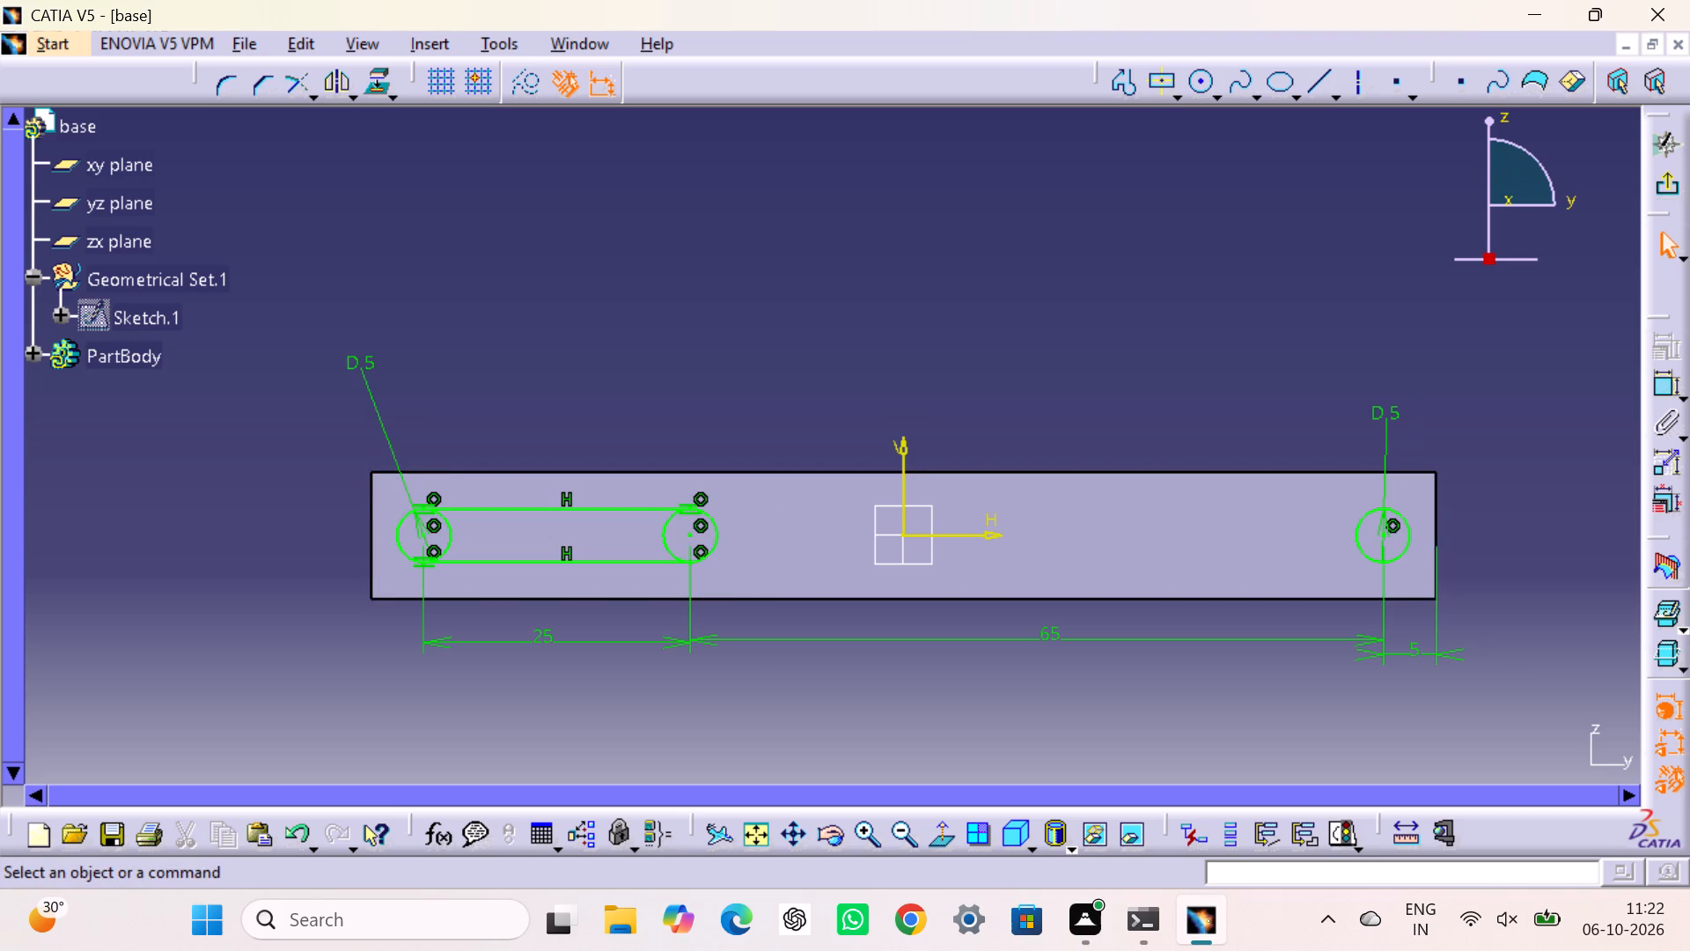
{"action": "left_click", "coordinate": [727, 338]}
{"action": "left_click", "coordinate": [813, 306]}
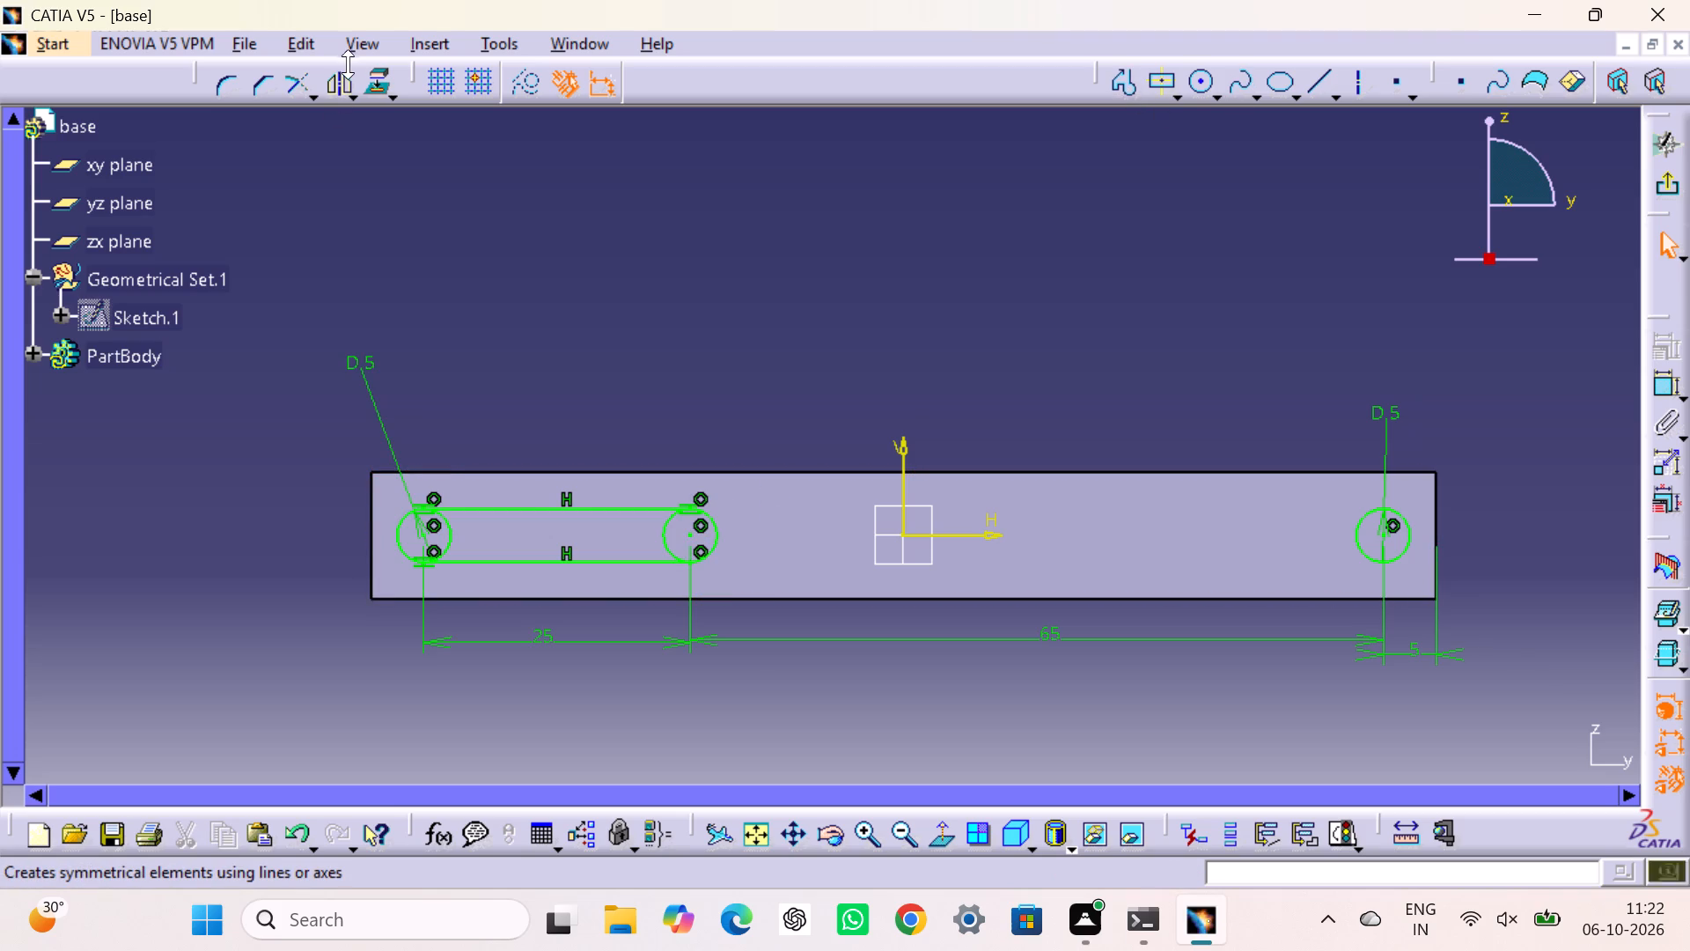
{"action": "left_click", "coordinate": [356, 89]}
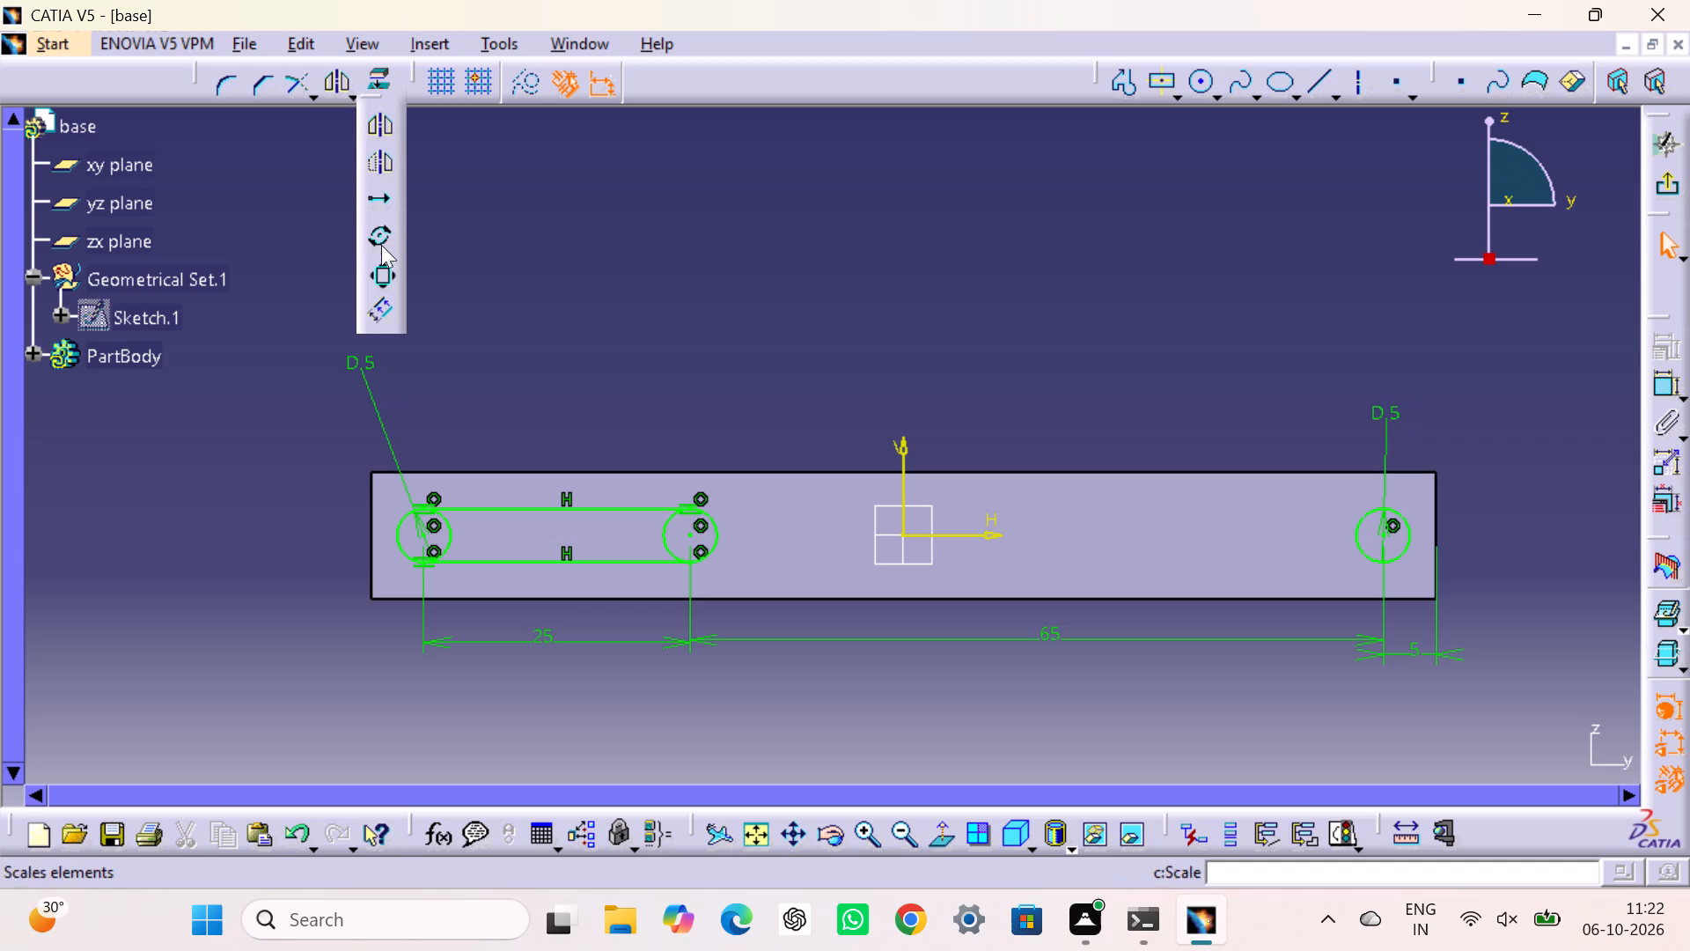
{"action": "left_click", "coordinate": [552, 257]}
Quick Trim the inner halves of the two slot circles, keeping the outer arcs as the slot's rounded ends.
{"action": "left_click", "coordinate": [316, 99]}
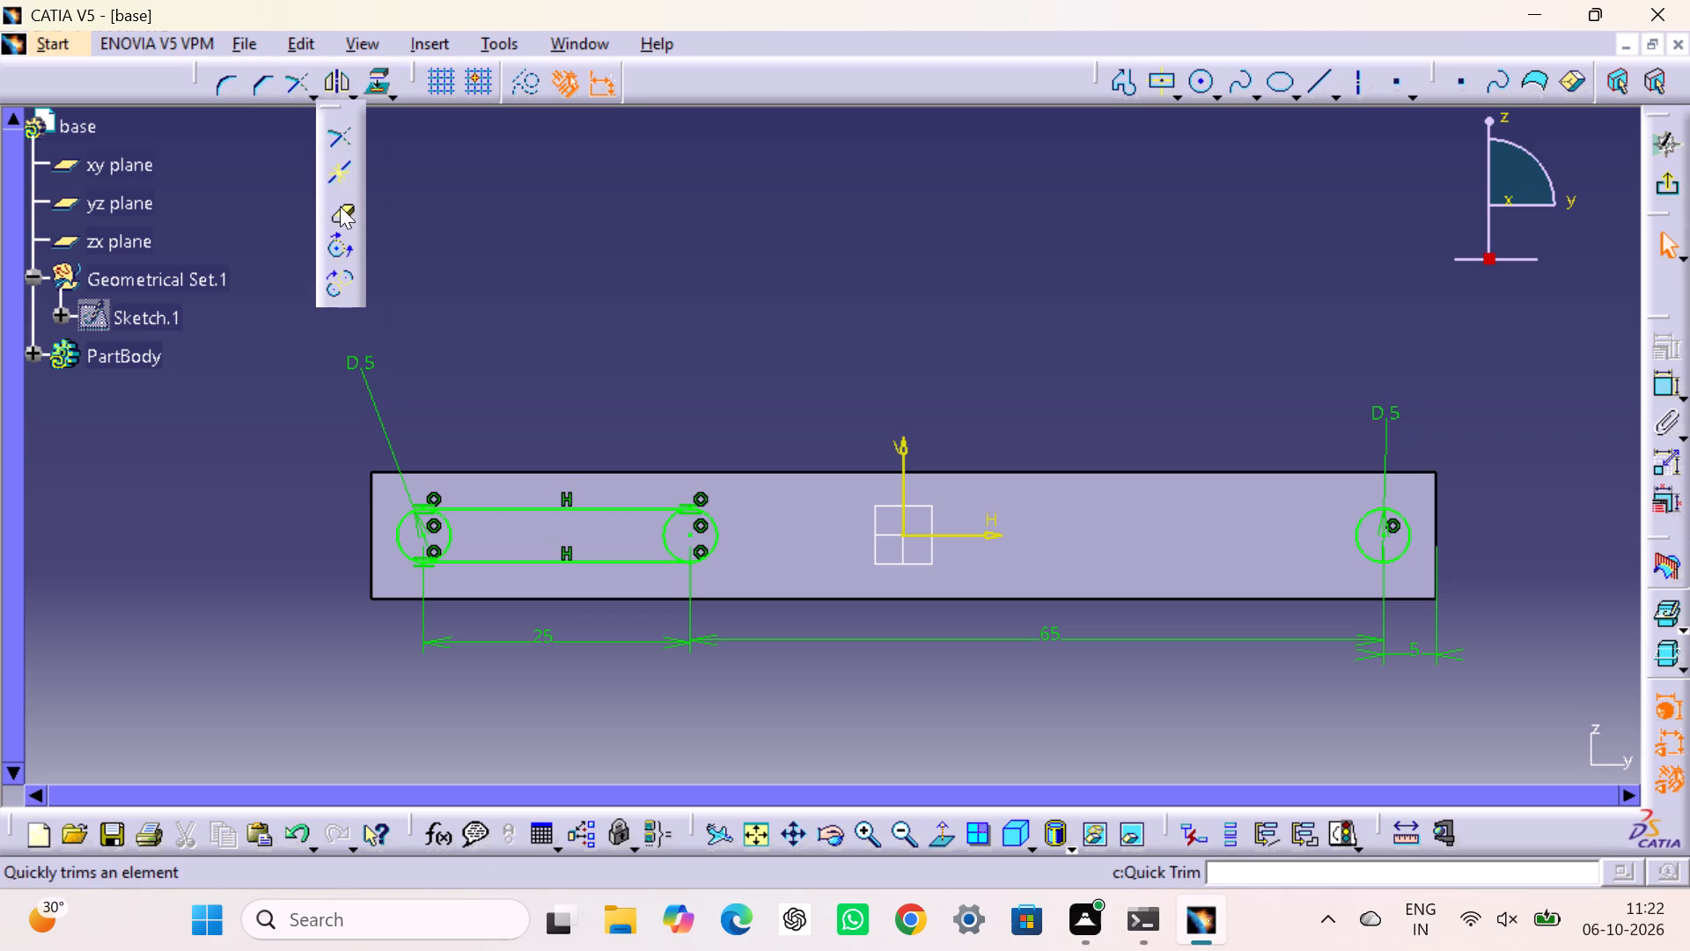
{"action": "left_click", "coordinate": [340, 206]}
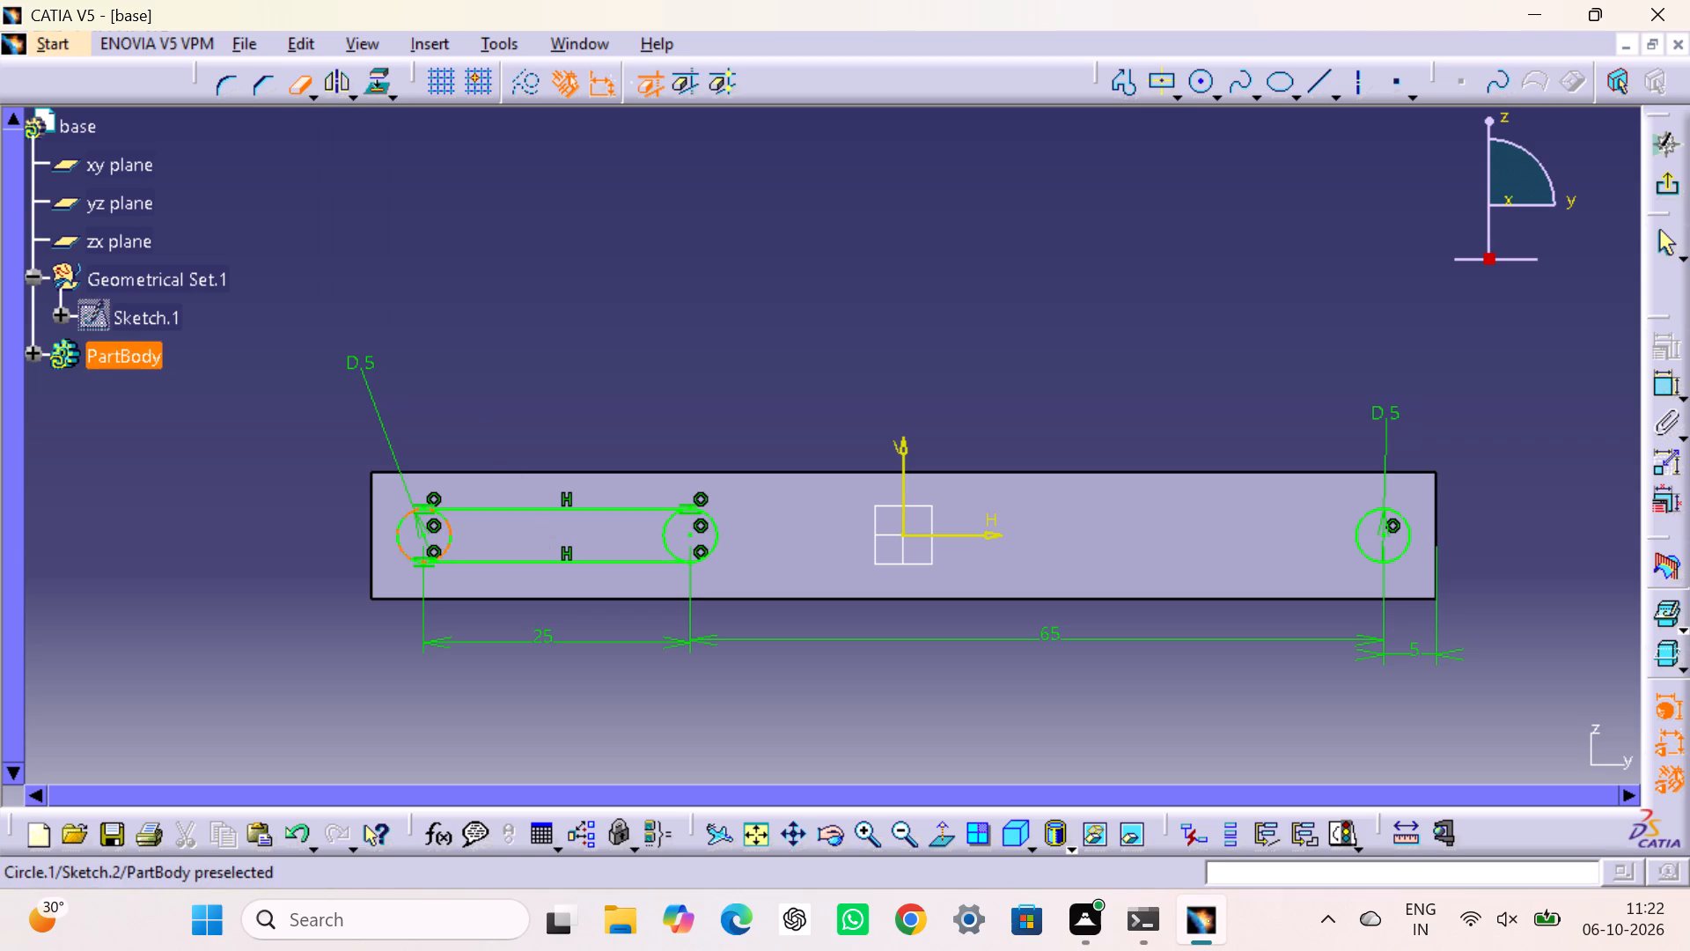
{"action": "left_click", "coordinate": [449, 534]}
{"action": "left_click_drag", "start_coordinate": [517, 365], "coordinate": [516, 352]}
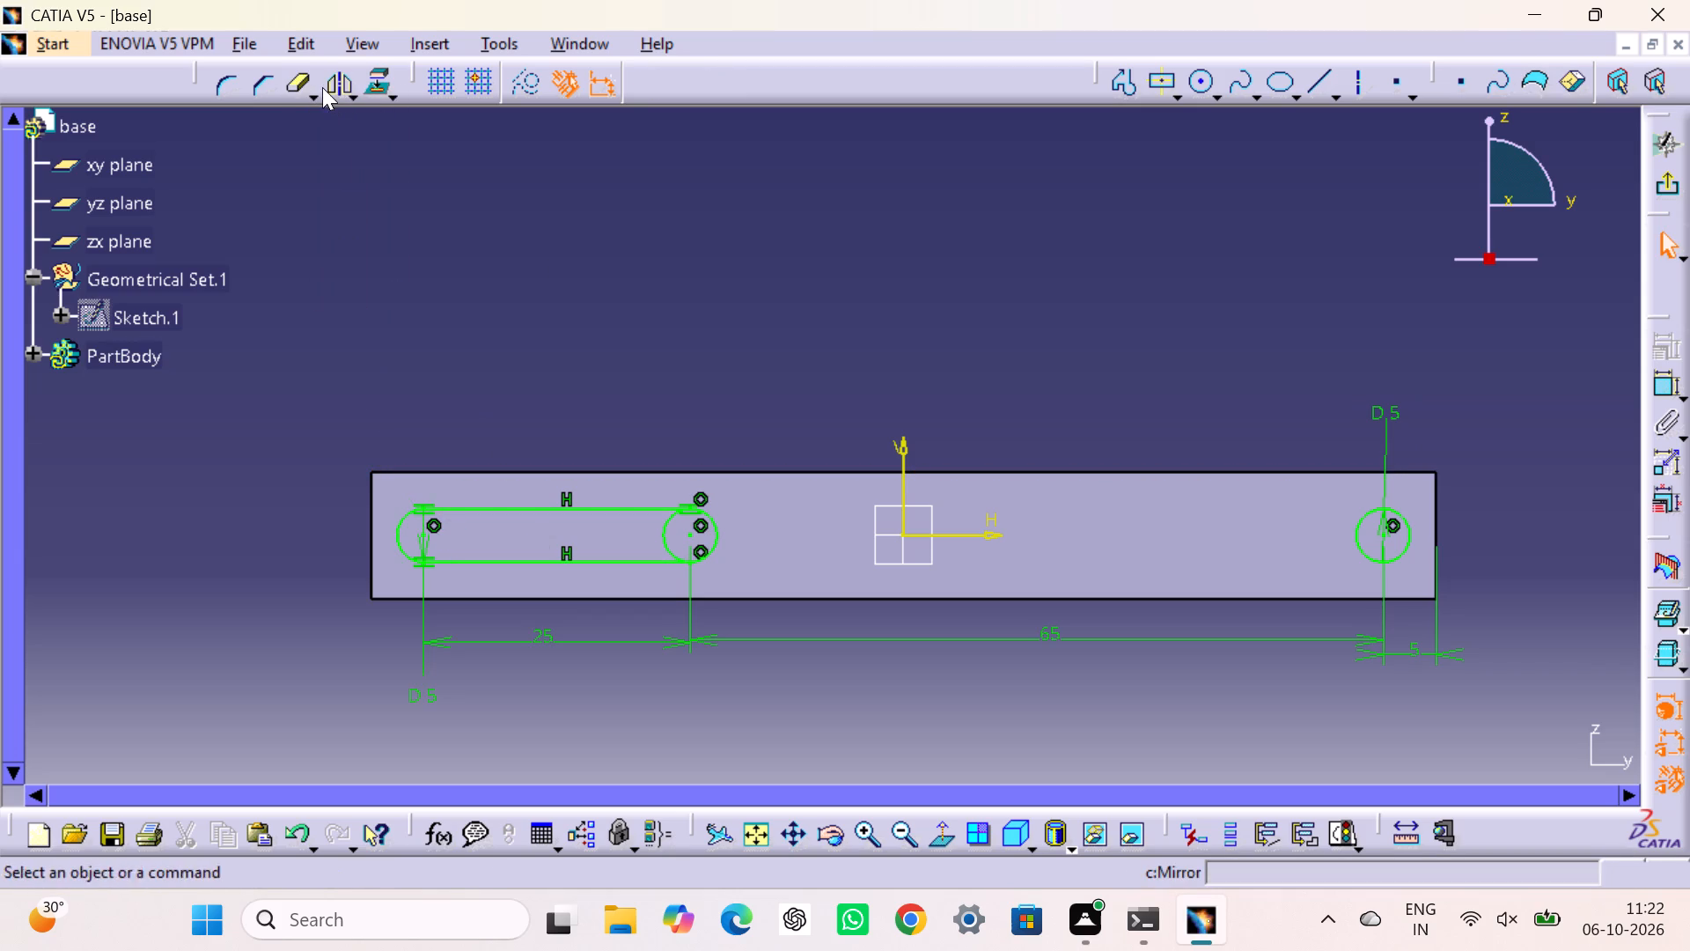
{"action": "left_click", "coordinate": [295, 77]}
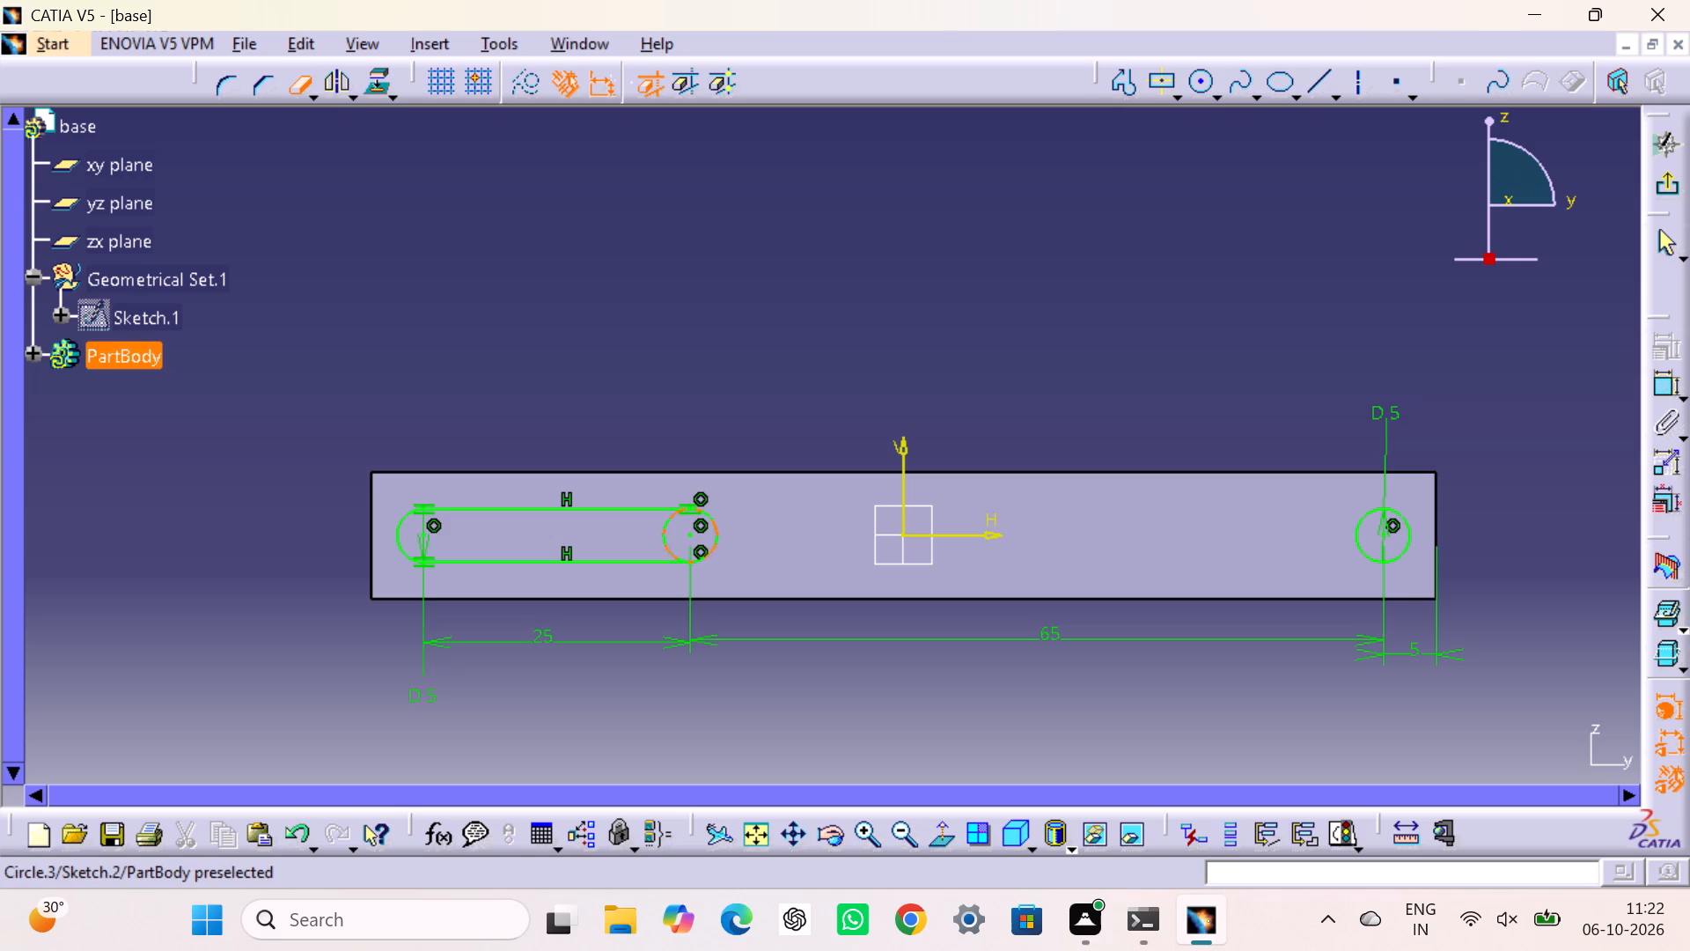
{"action": "left_click", "coordinate": [664, 547]}
{"action": "left_click", "coordinate": [871, 369]}
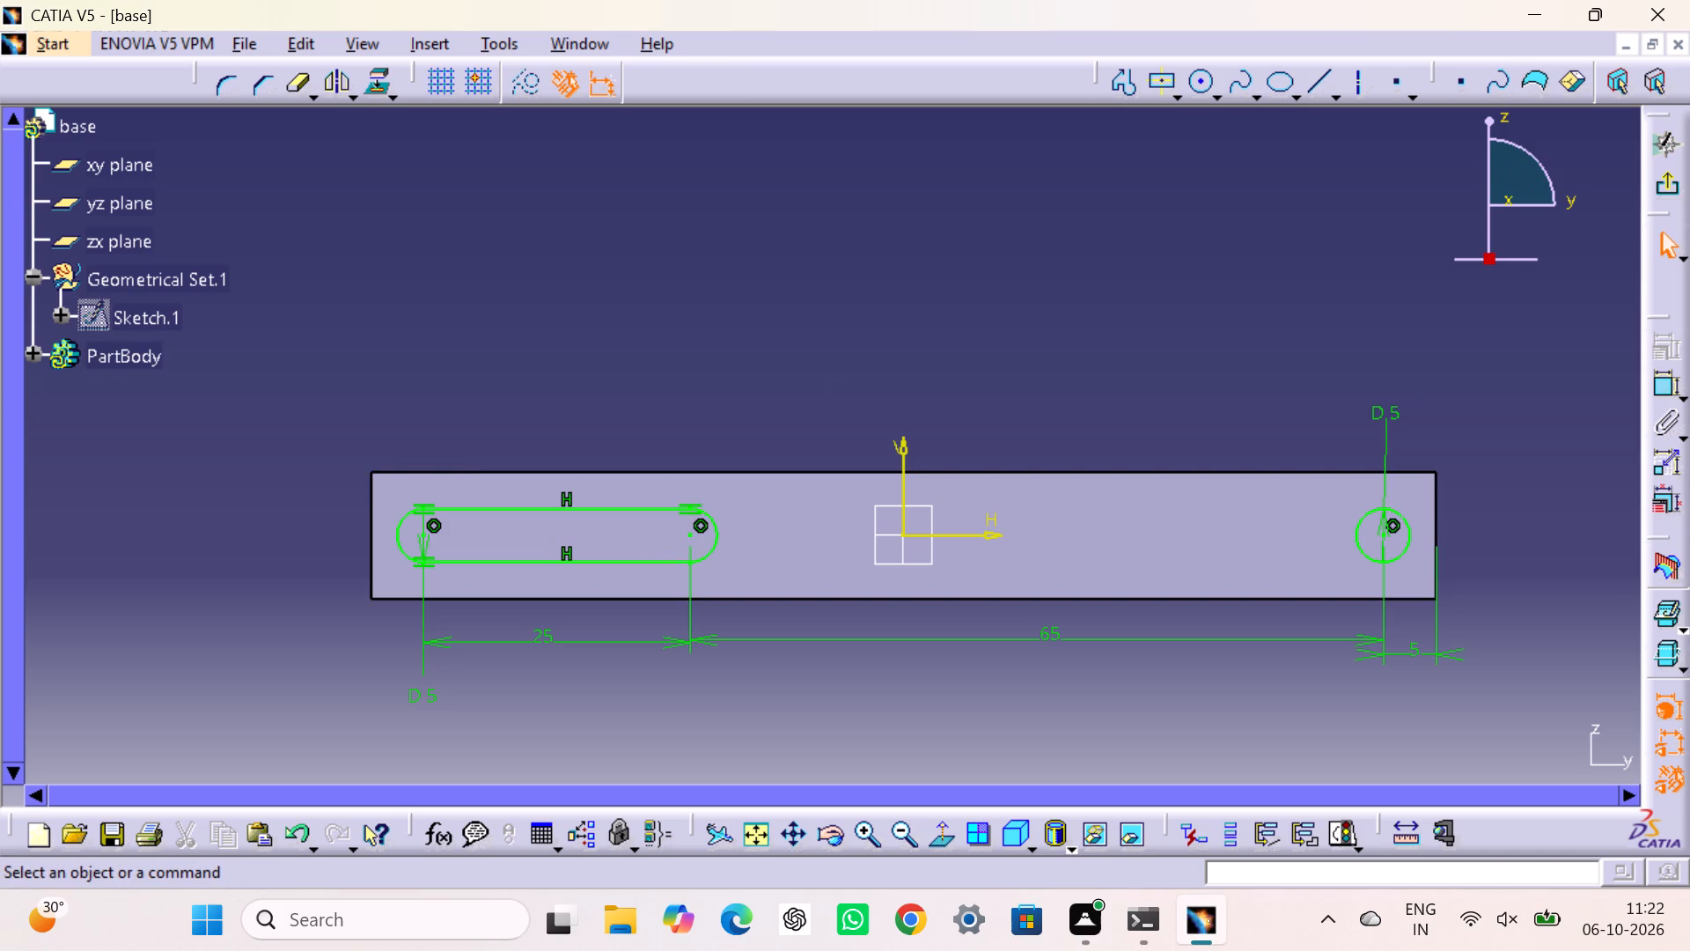
{"action": "key", "text": "Escape"}
{"action": "key", "text": "Escape"}
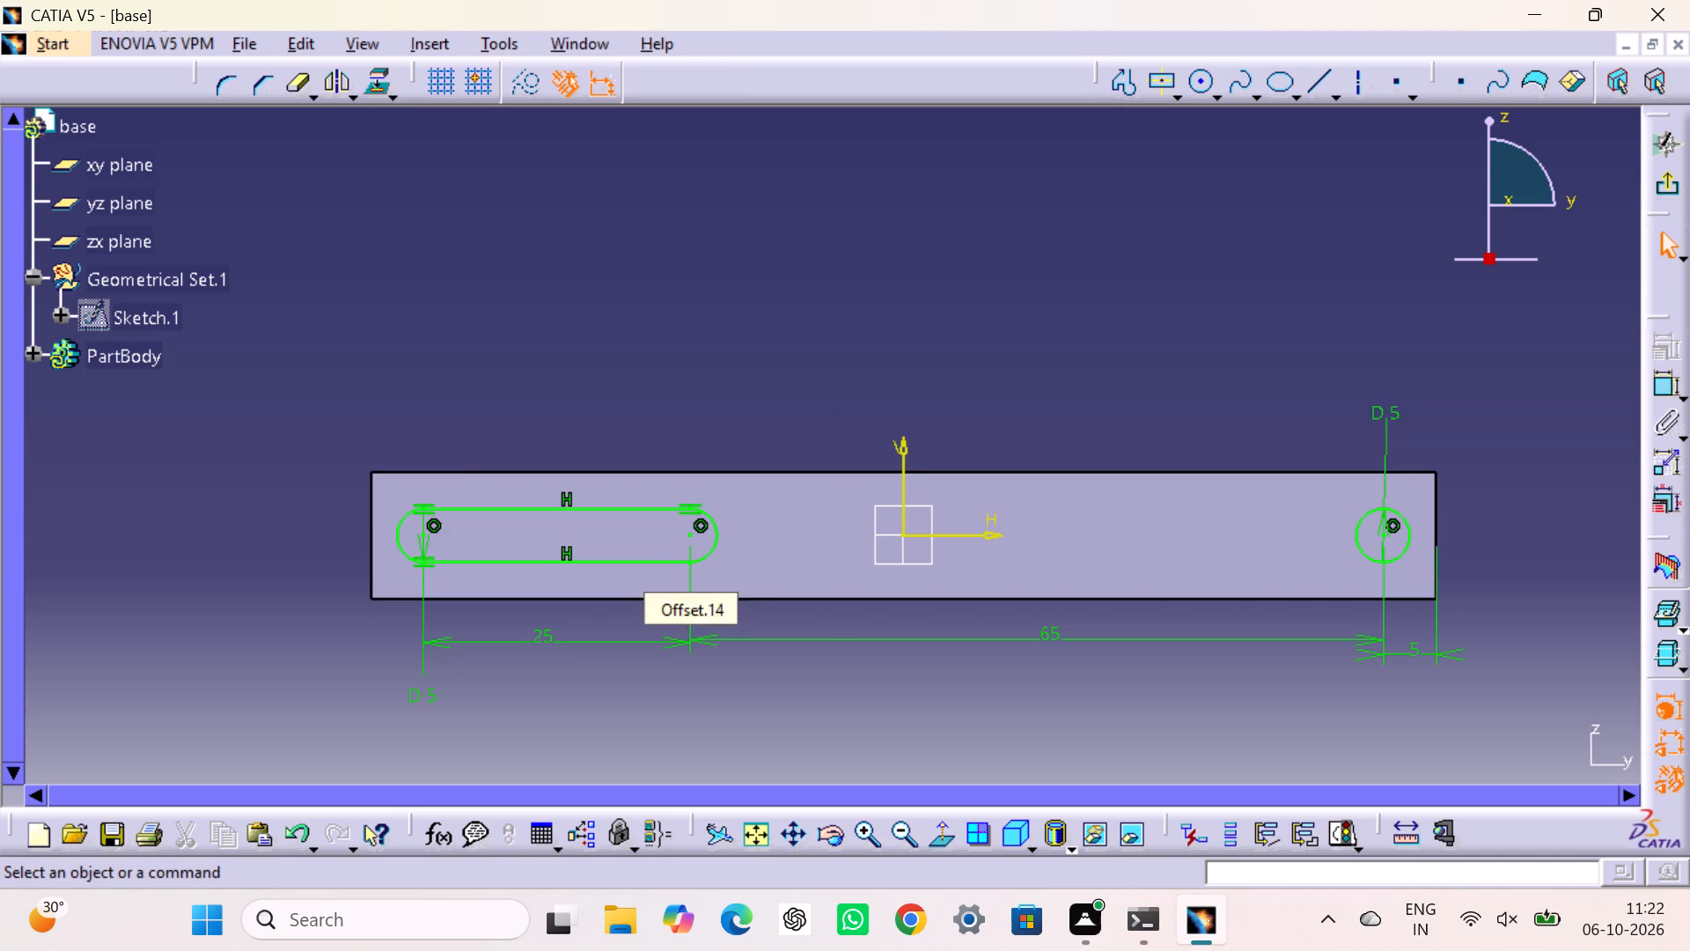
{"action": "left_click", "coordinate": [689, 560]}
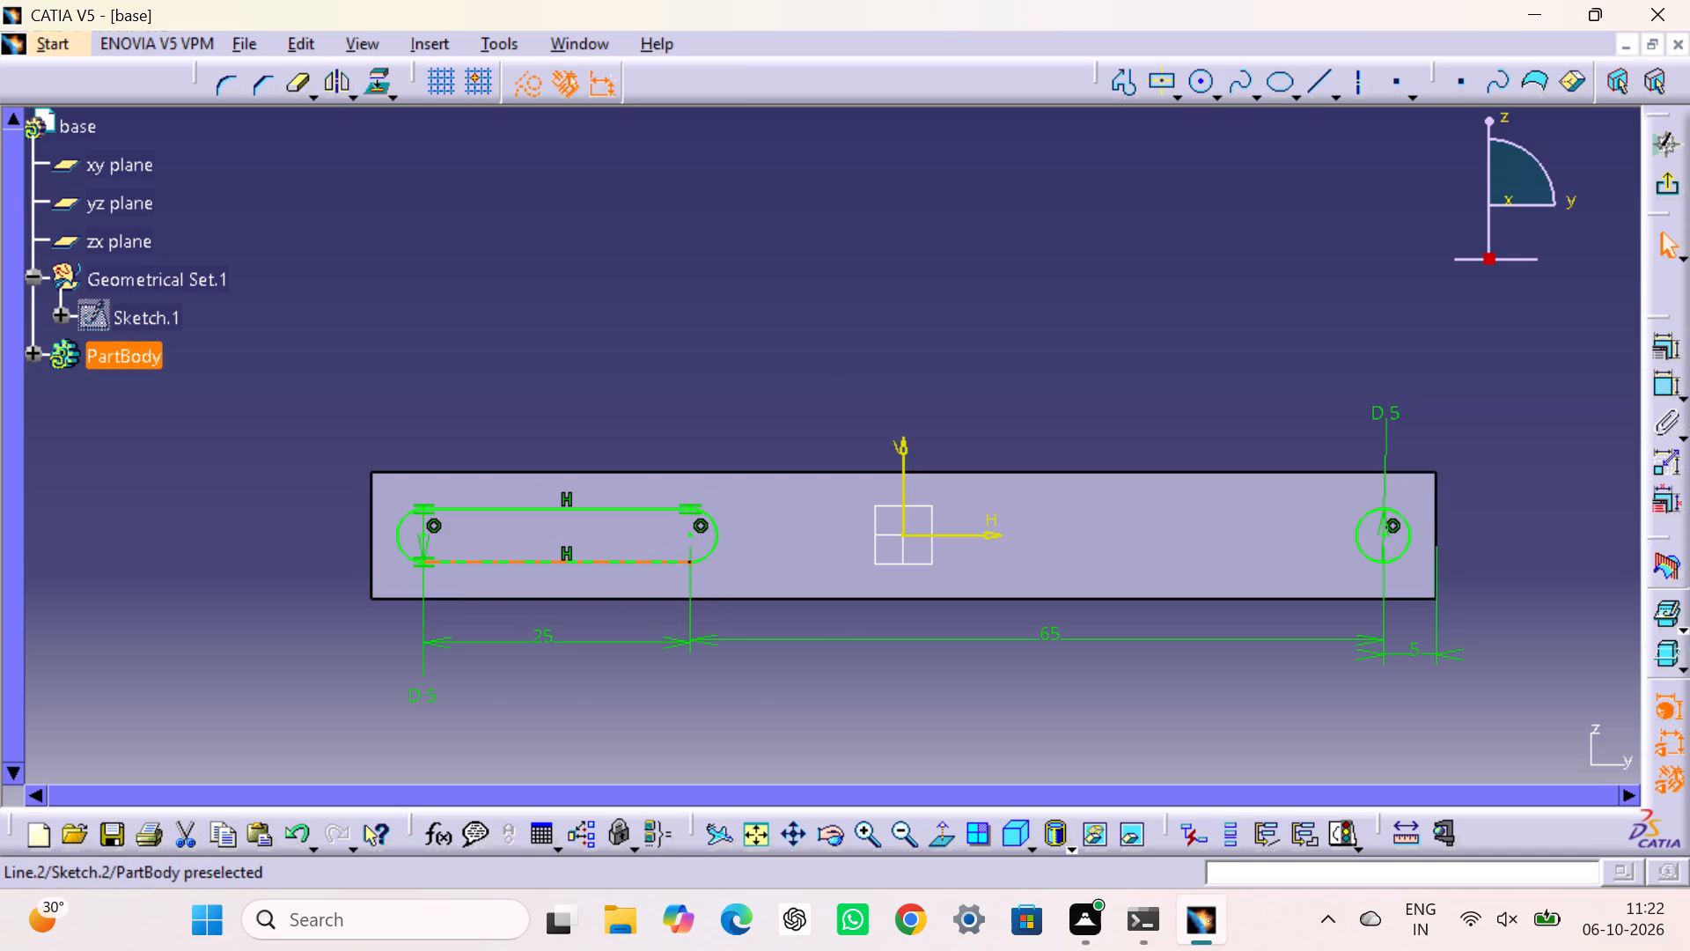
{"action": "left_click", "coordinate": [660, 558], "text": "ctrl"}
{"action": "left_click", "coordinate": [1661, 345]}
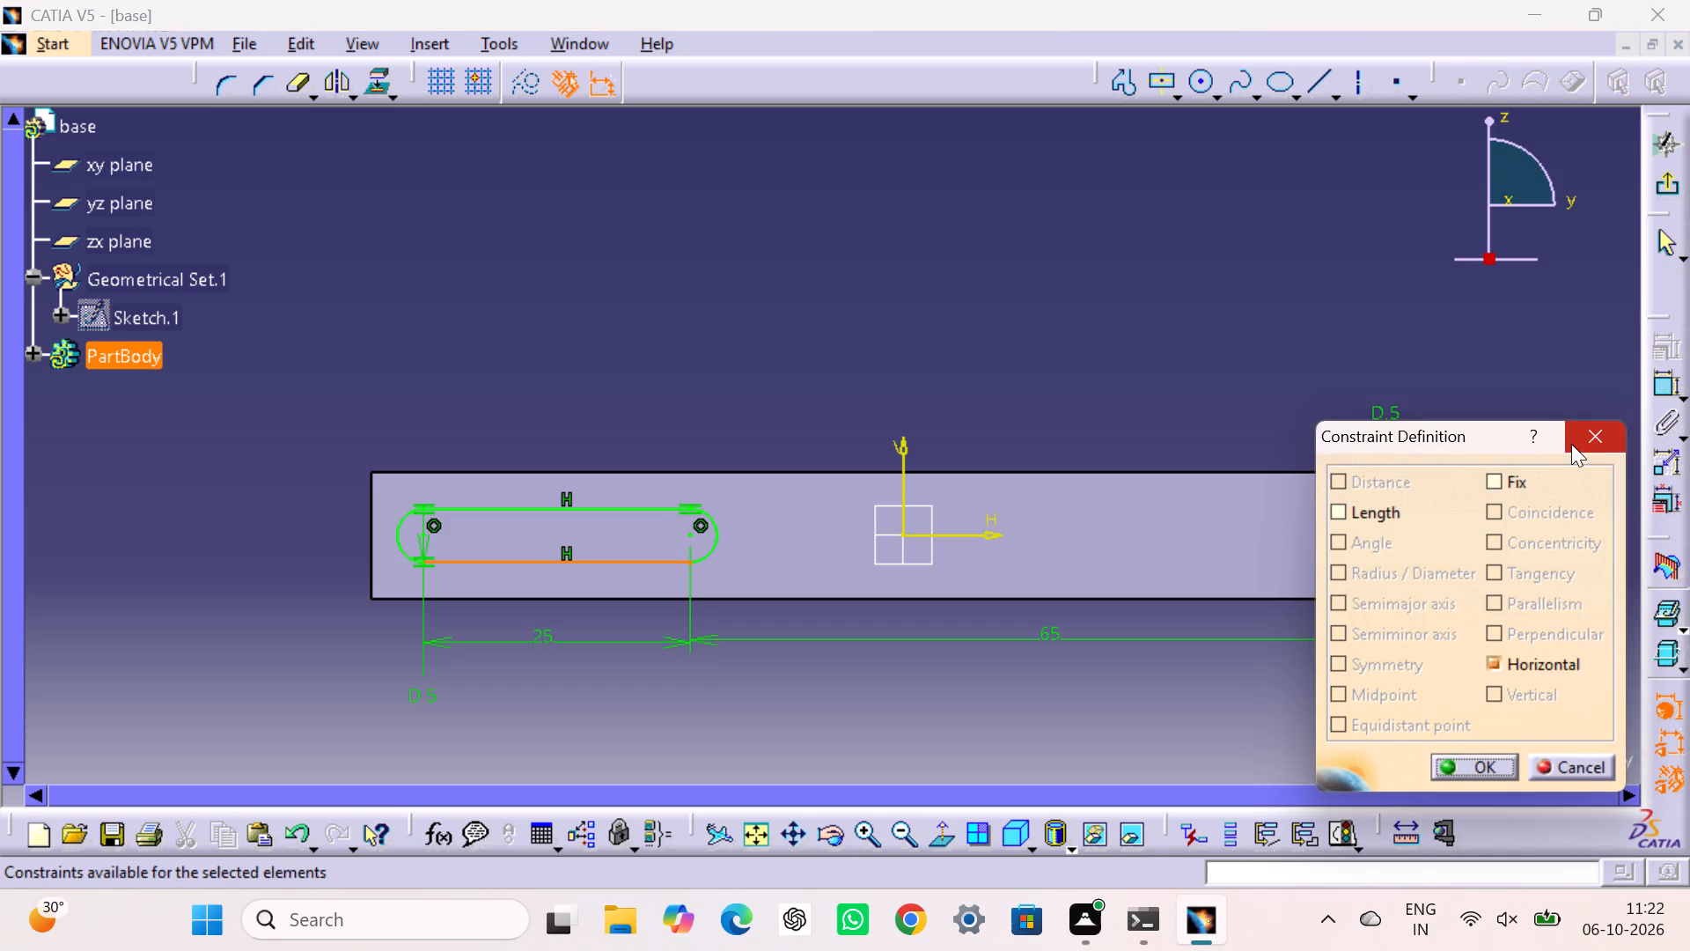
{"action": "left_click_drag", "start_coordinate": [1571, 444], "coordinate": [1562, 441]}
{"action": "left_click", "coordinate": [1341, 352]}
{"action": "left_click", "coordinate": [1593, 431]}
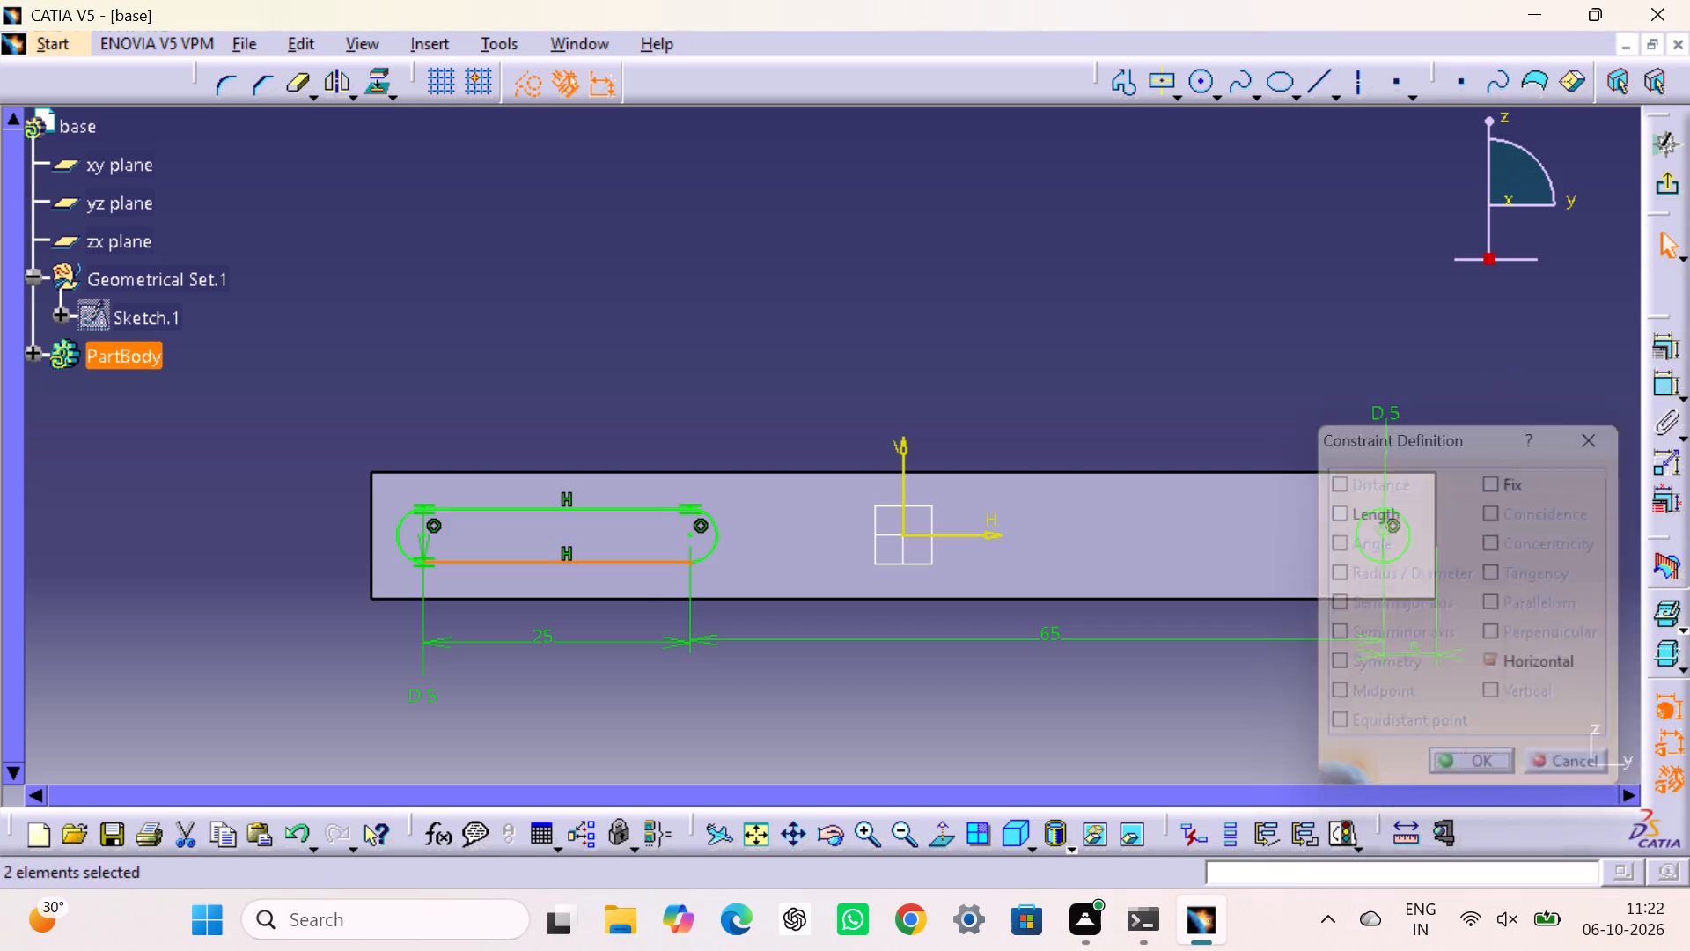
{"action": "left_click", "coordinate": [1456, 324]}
Delete the slot's lower horizontal line.
{"action": "left_click", "coordinate": [658, 563]}
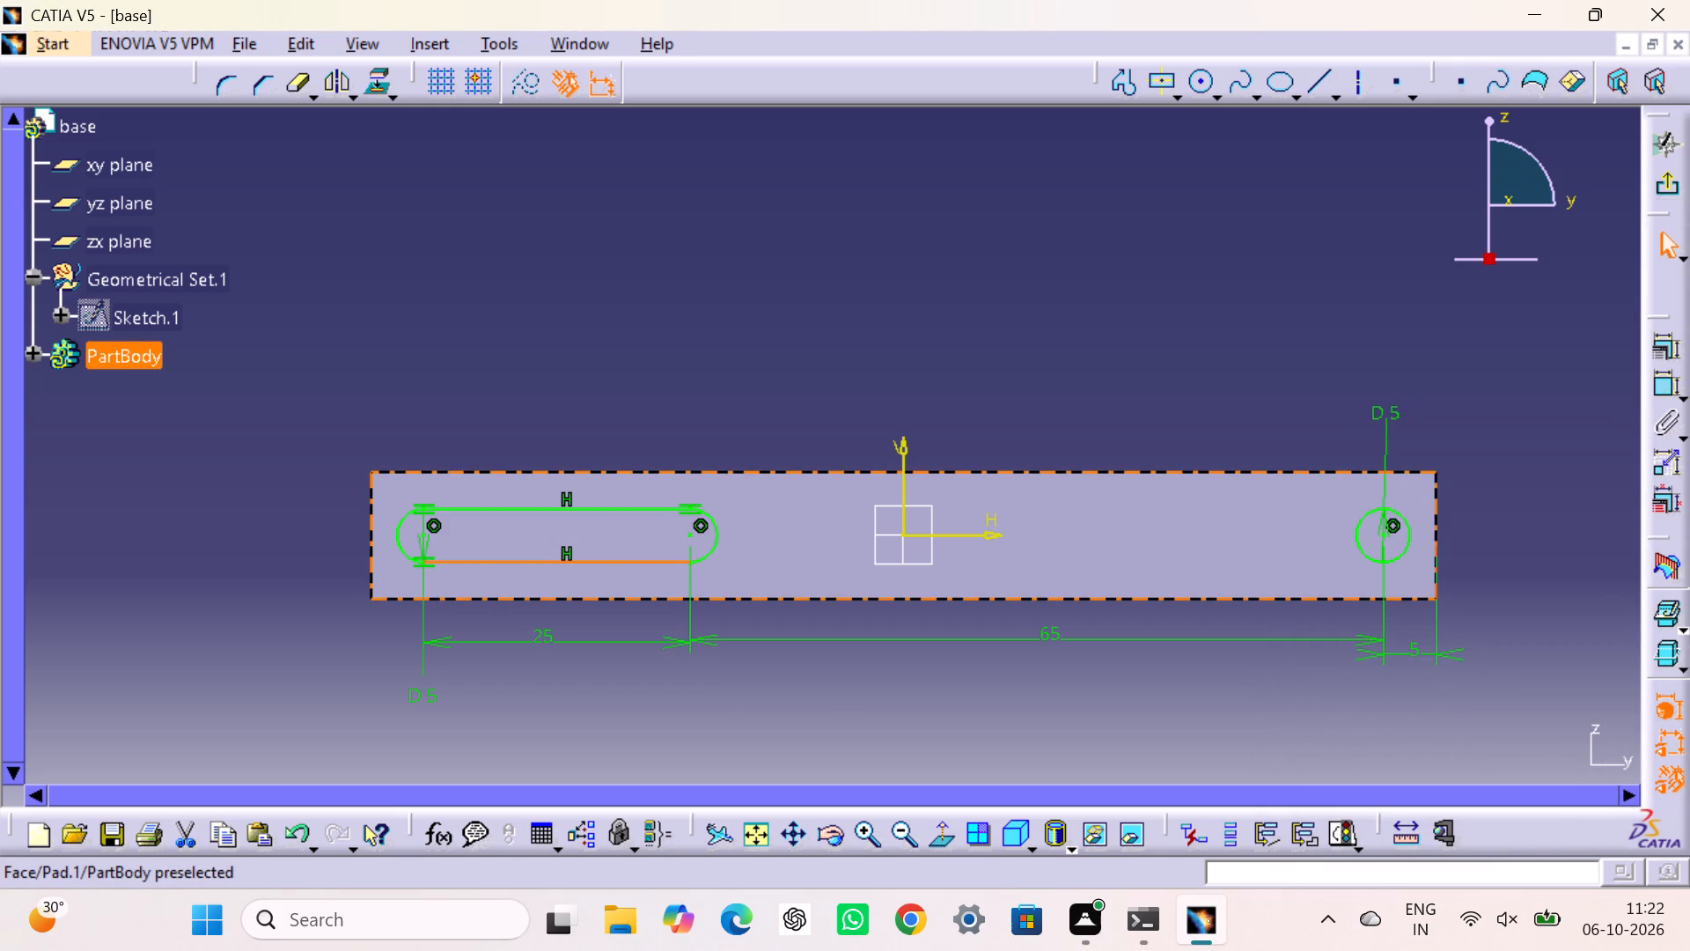
{"action": "key", "text": "Delete"}
{"action": "left_click", "coordinate": [1132, 345]}
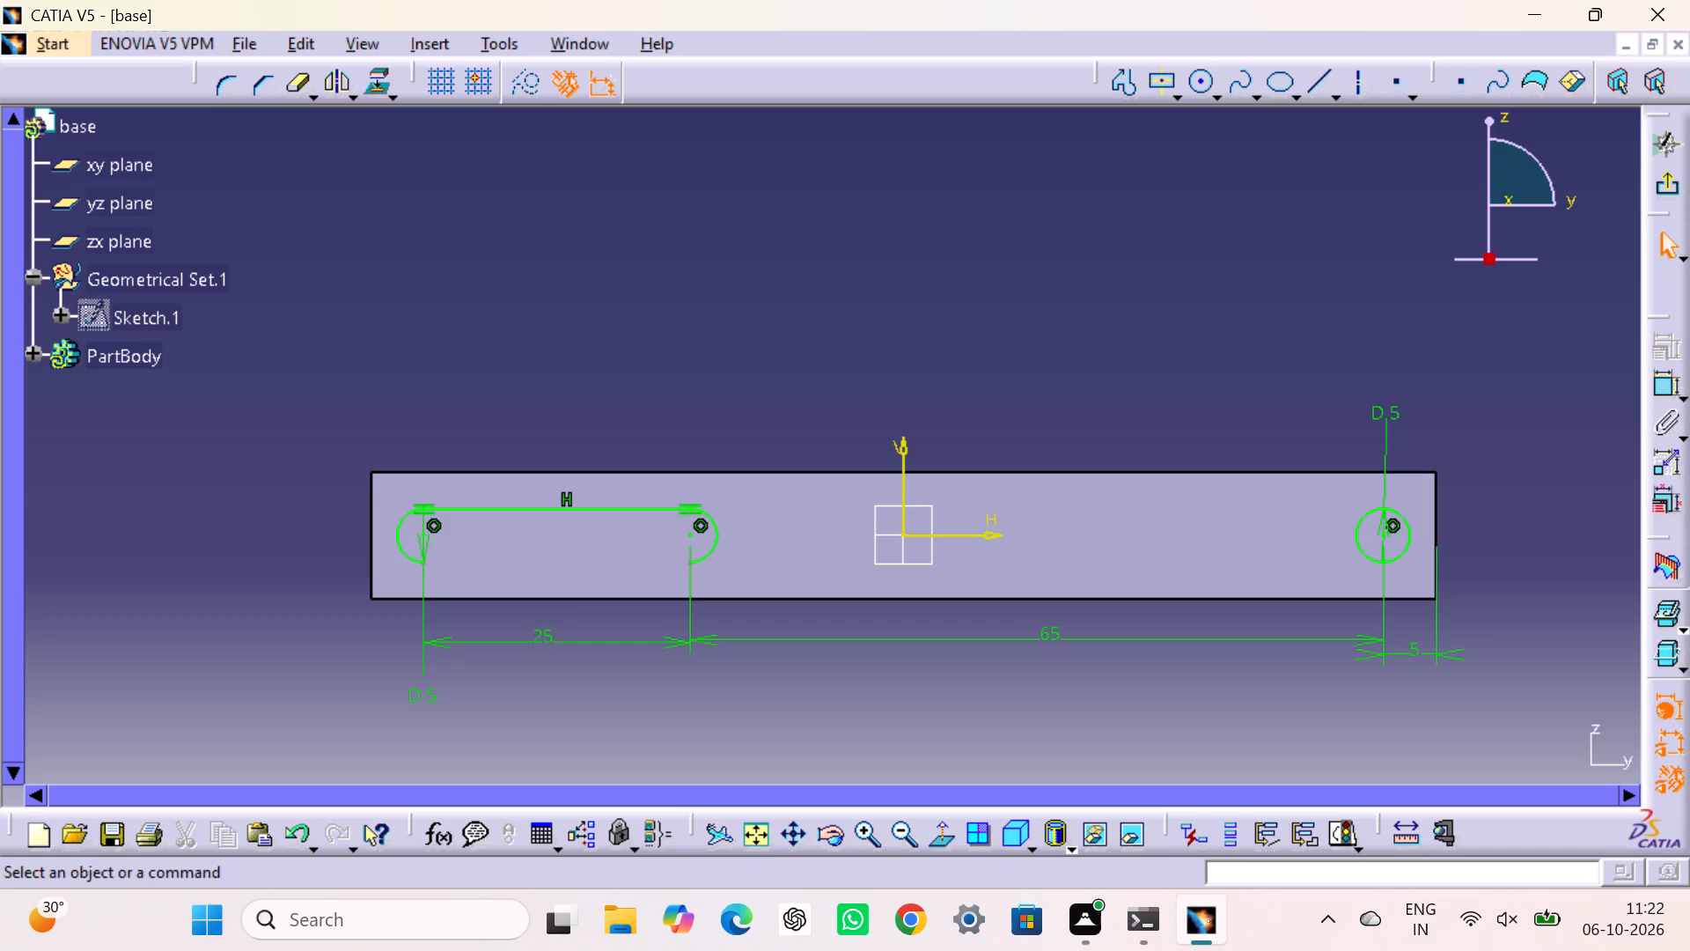
Draw a horizontal line below the plate from about H -16 mm, V -13 mm, extending past the slot's outer end.
{"action": "left_click", "coordinate": [1659, 383]}
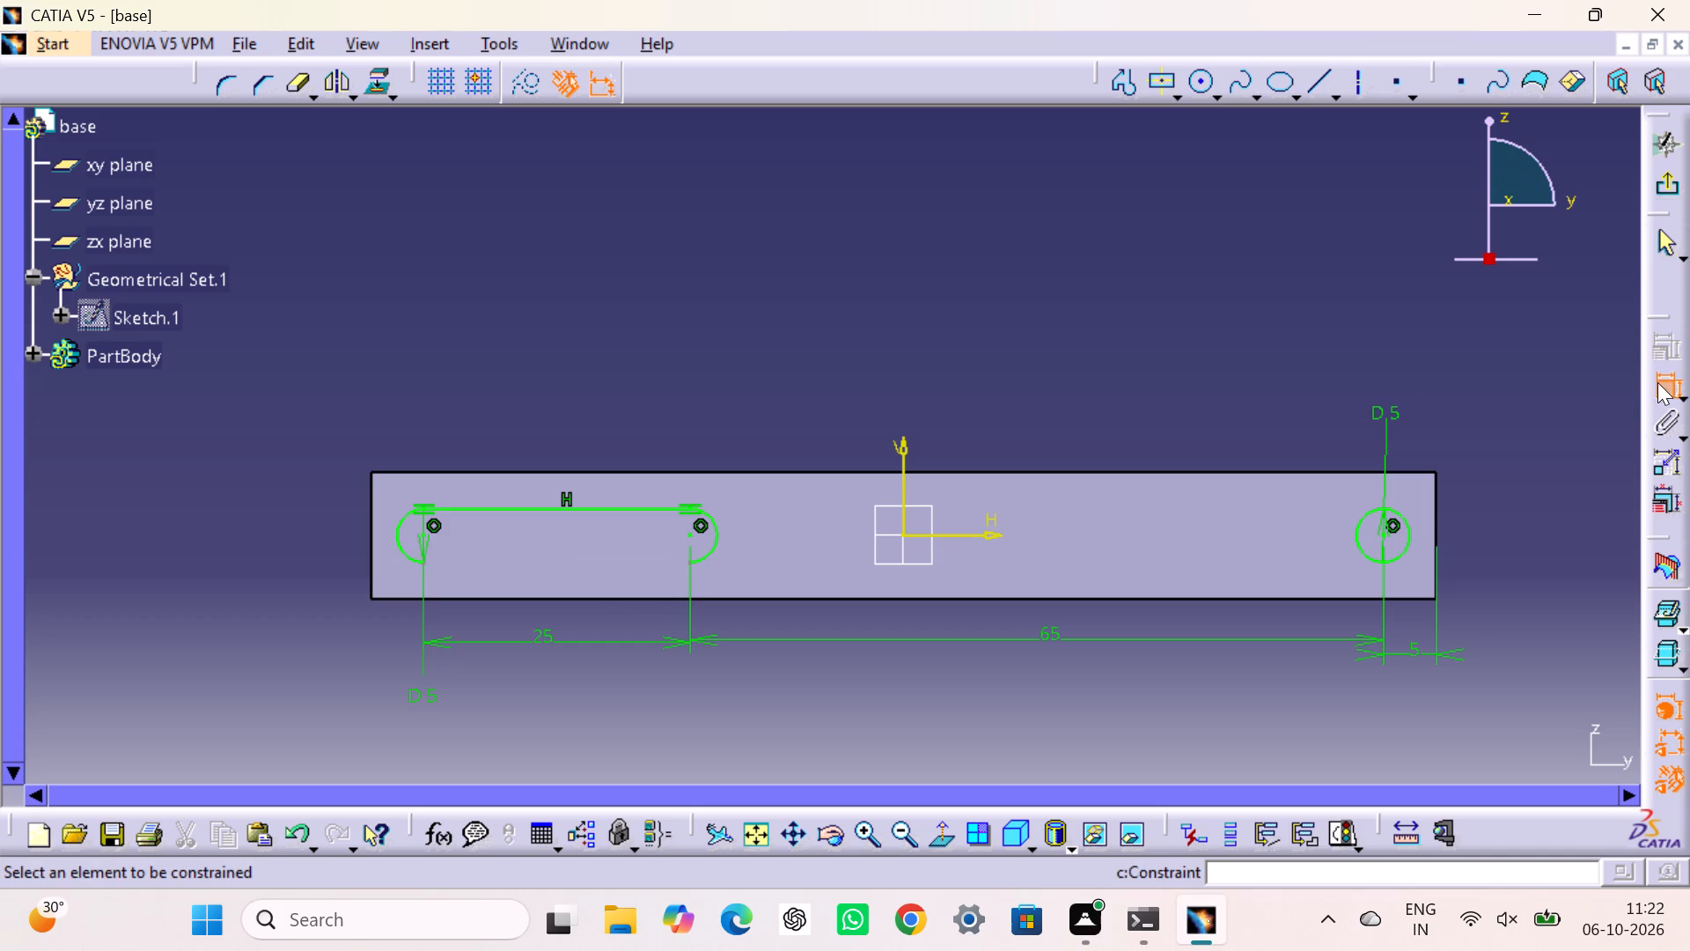
{"action": "left_click", "coordinate": [1319, 89]}
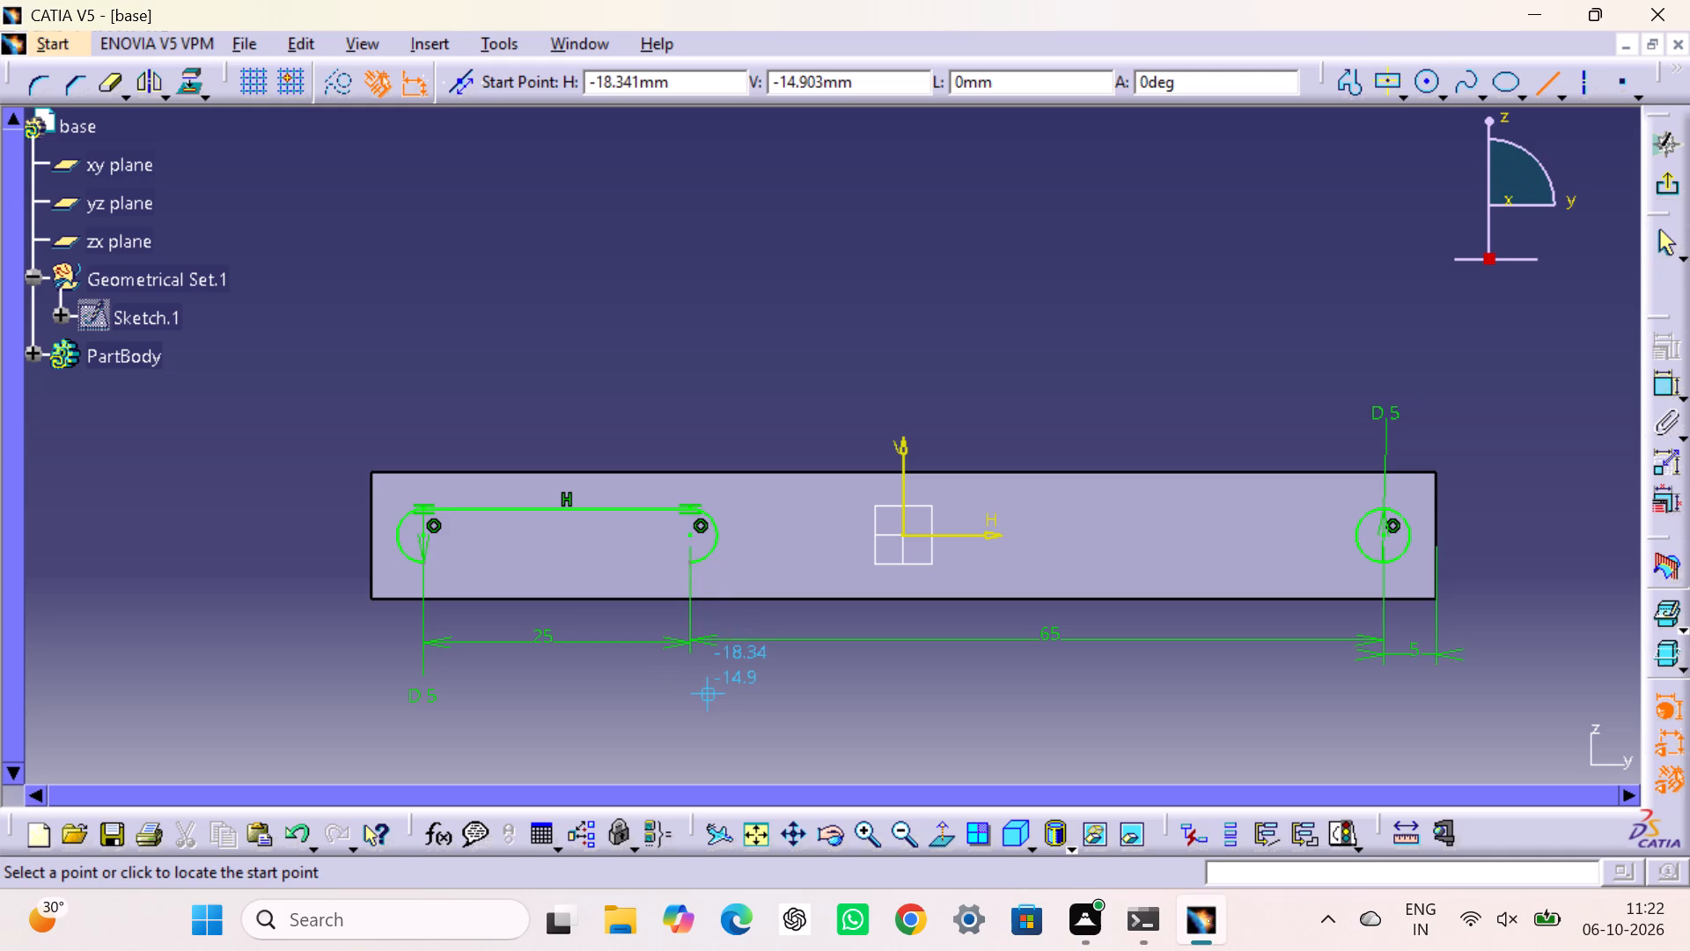
{"action": "left_click_drag", "start_coordinate": [731, 673], "coordinate": [729, 673]}
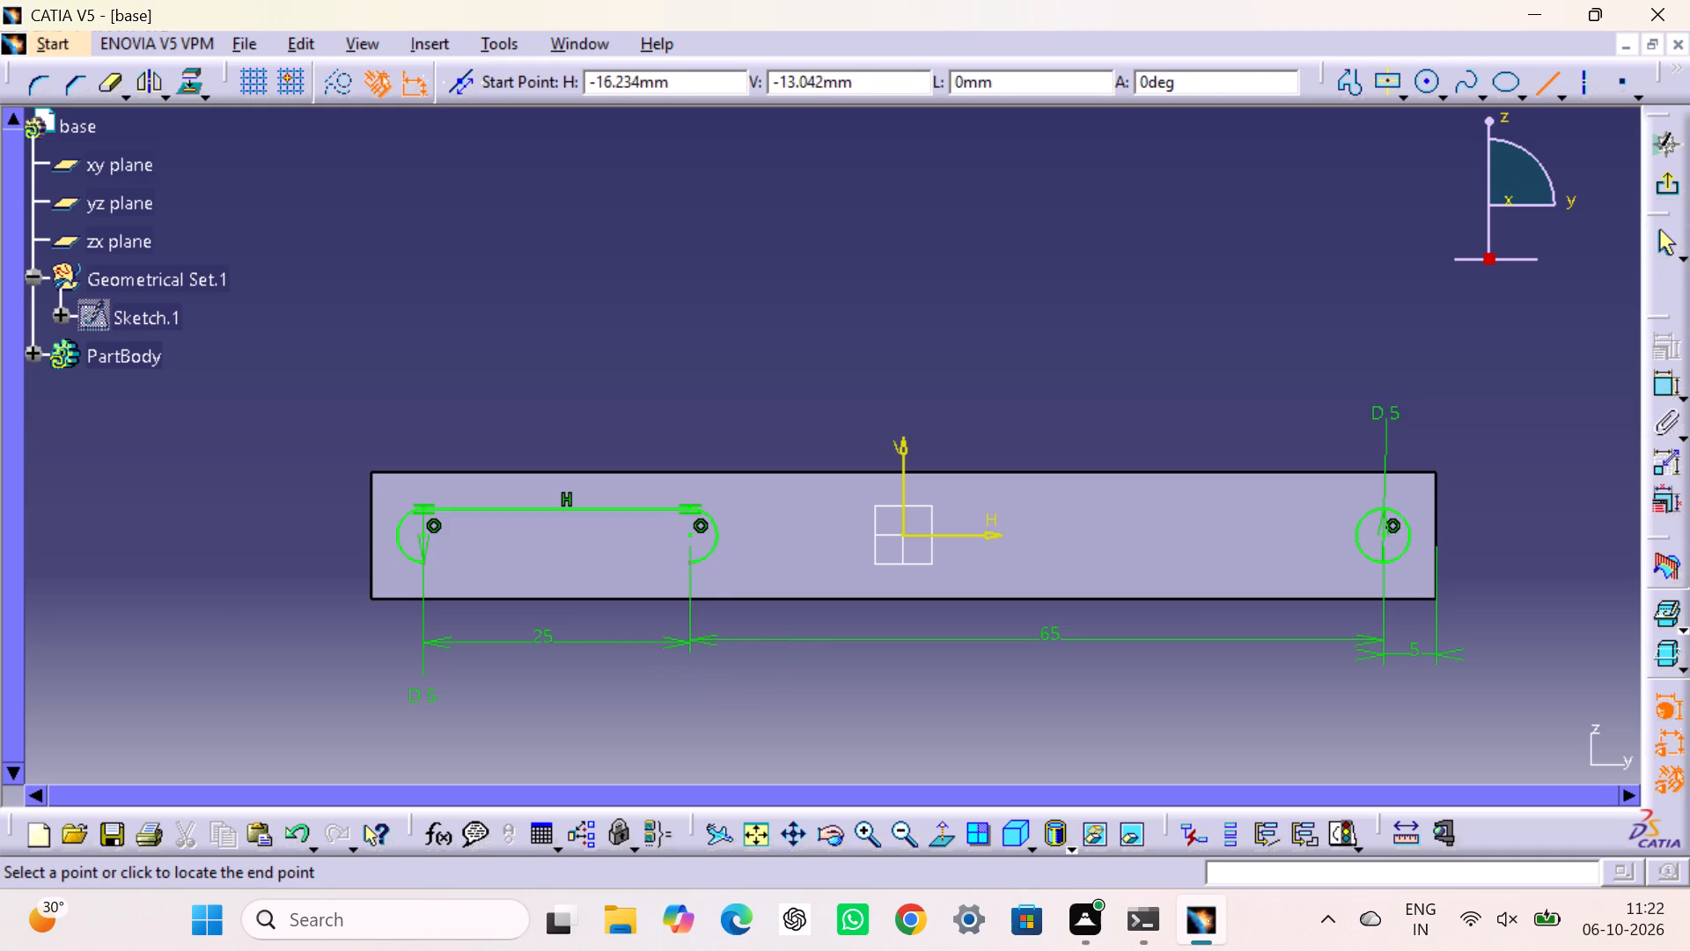
{"action": "left_click_drag", "start_coordinate": [729, 673], "coordinate": [720, 672]}
{"action": "left_click", "coordinate": [345, 674]}
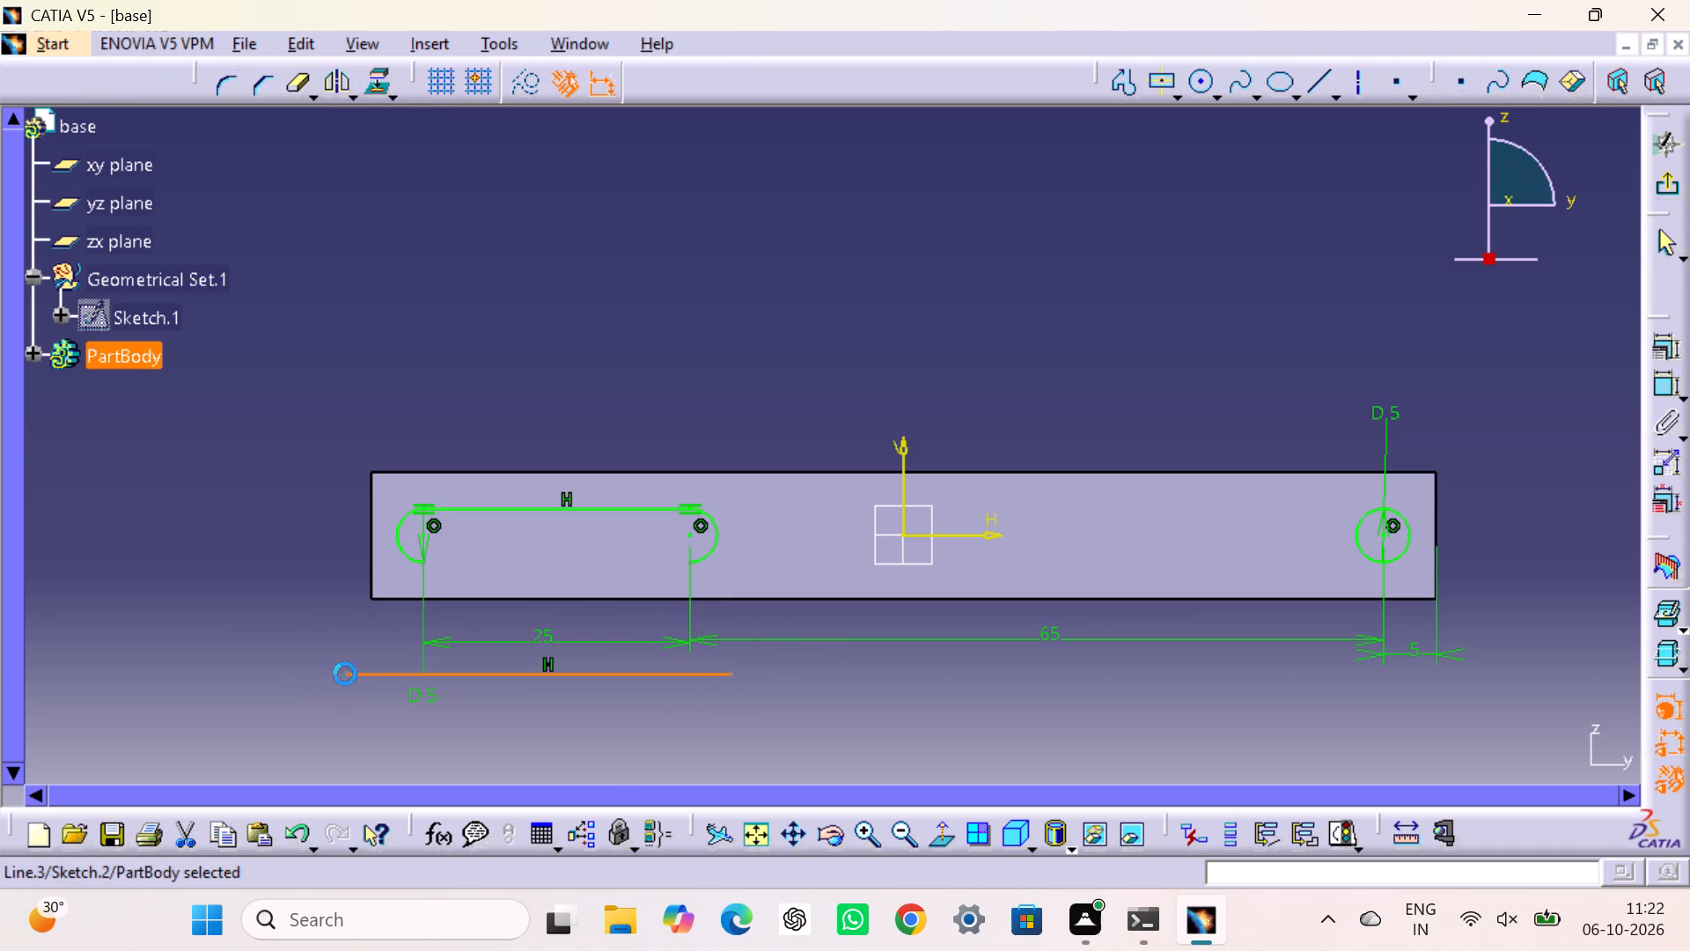
{"action": "left_click", "coordinate": [69, 529]}
{"action": "key", "text": "Escape"}
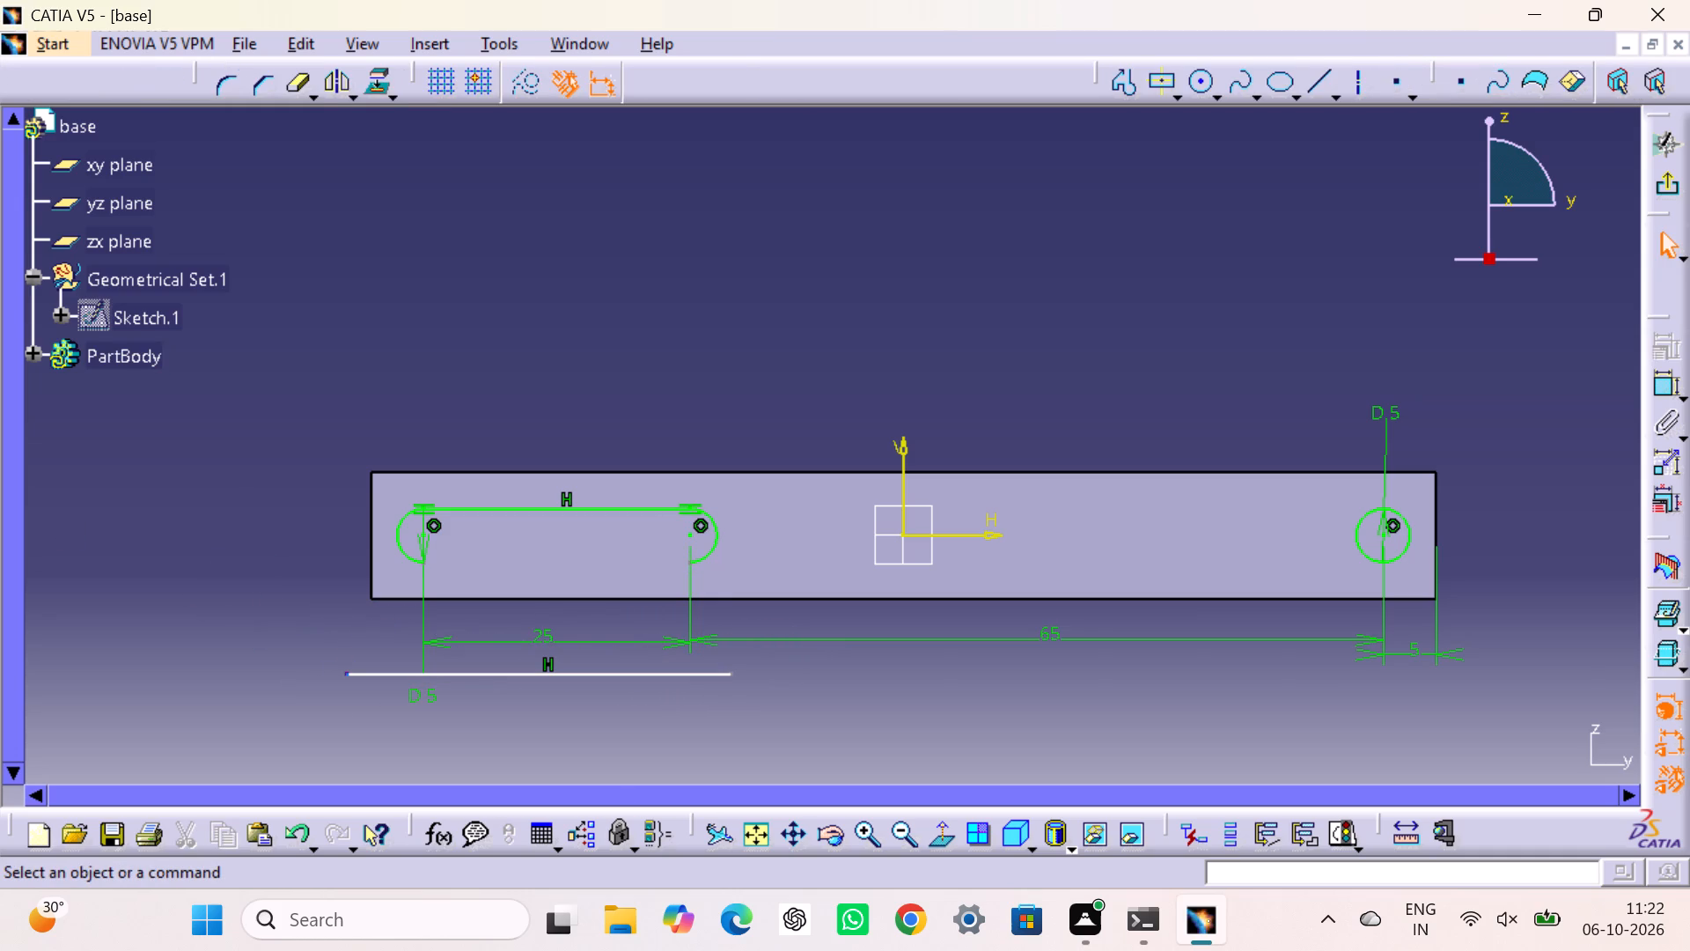
Apply a Coincidence constraint between the new line's outer endpoint and the lower endpoint of the first slot arc.
{"action": "left_click", "coordinate": [344, 673]}
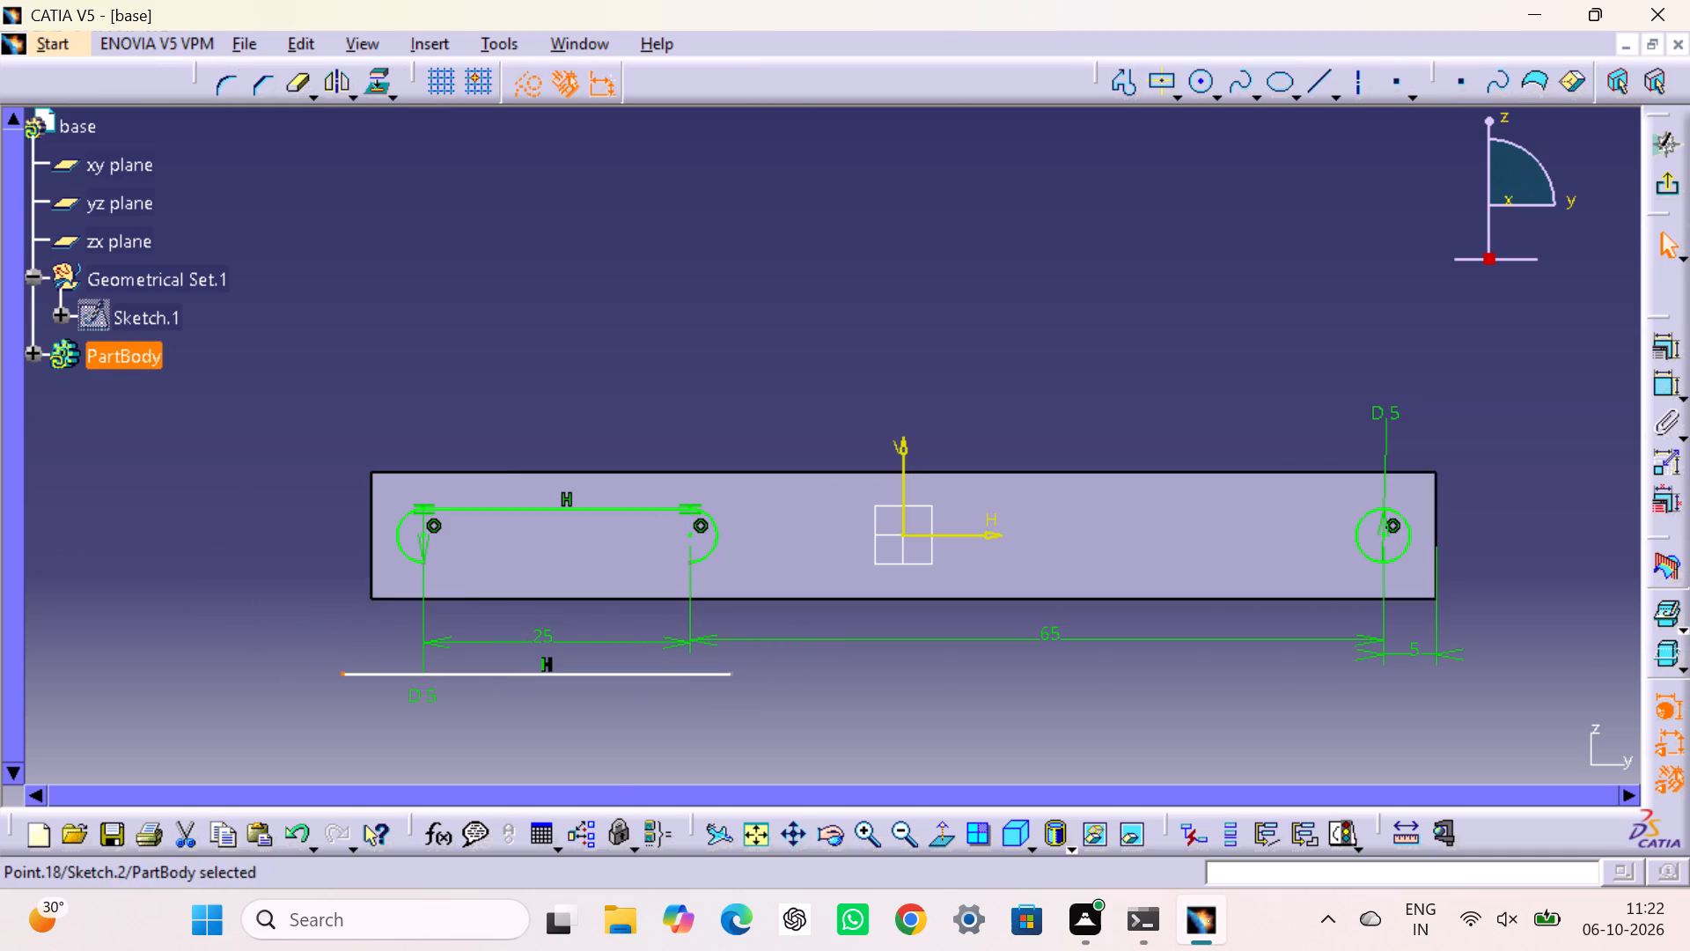
{"action": "left_click", "coordinate": [422, 561], "text": "ctrl"}
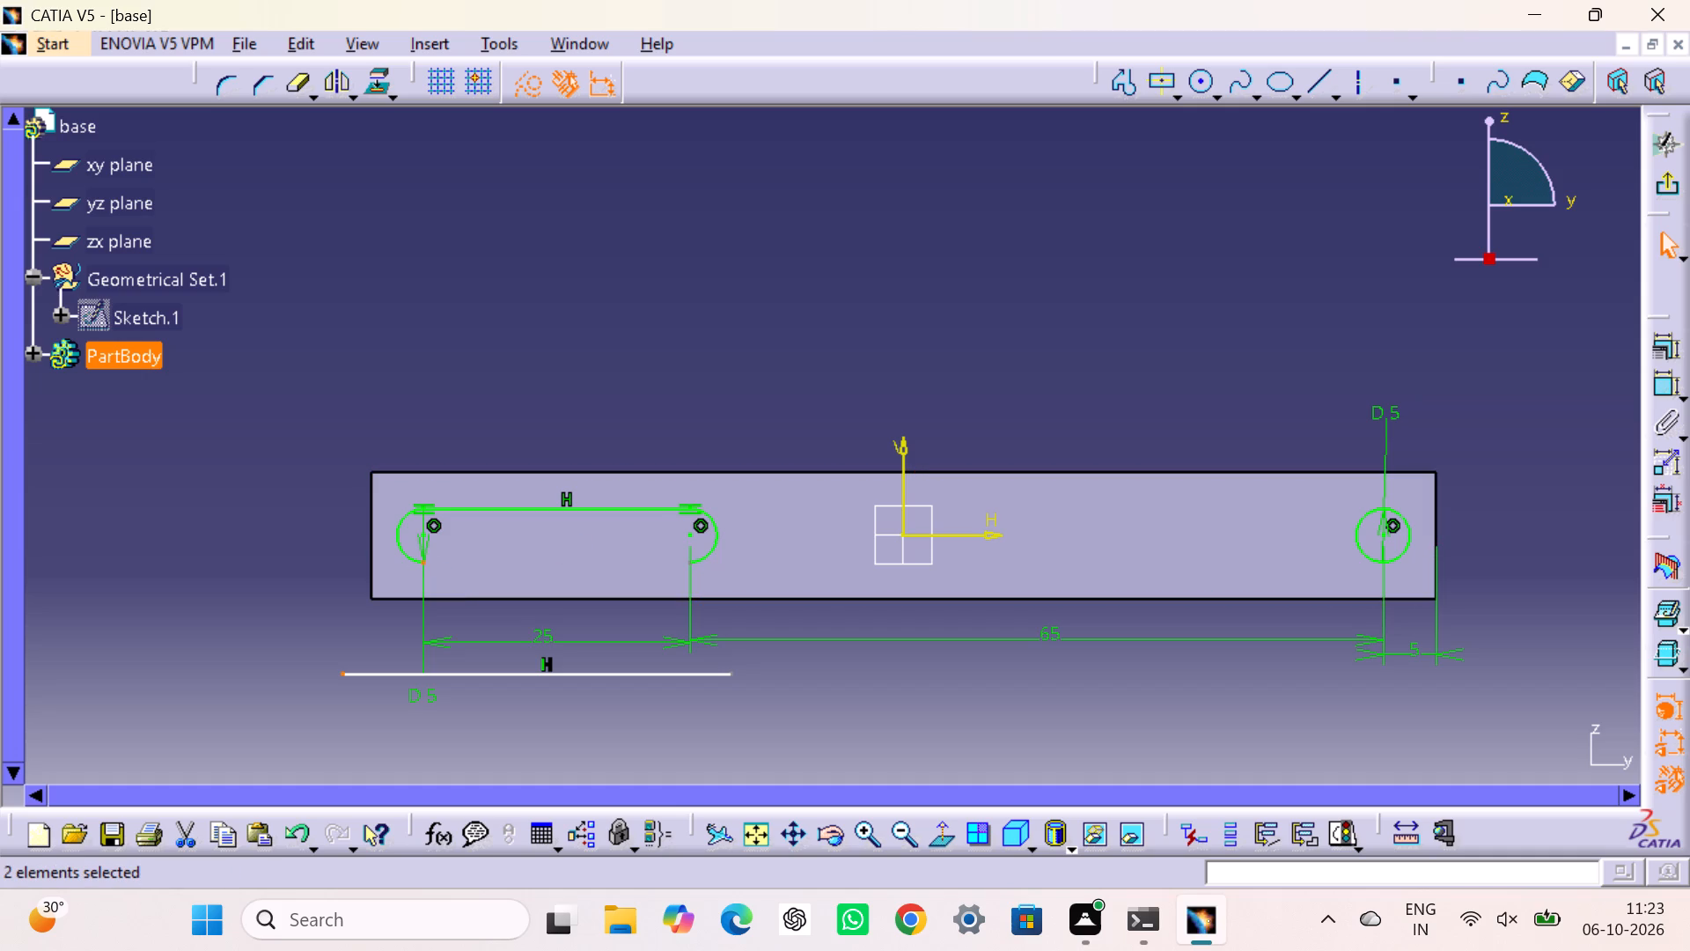
{"action": "left_click", "coordinate": [1664, 347]}
{"action": "left_click", "coordinate": [1495, 507]}
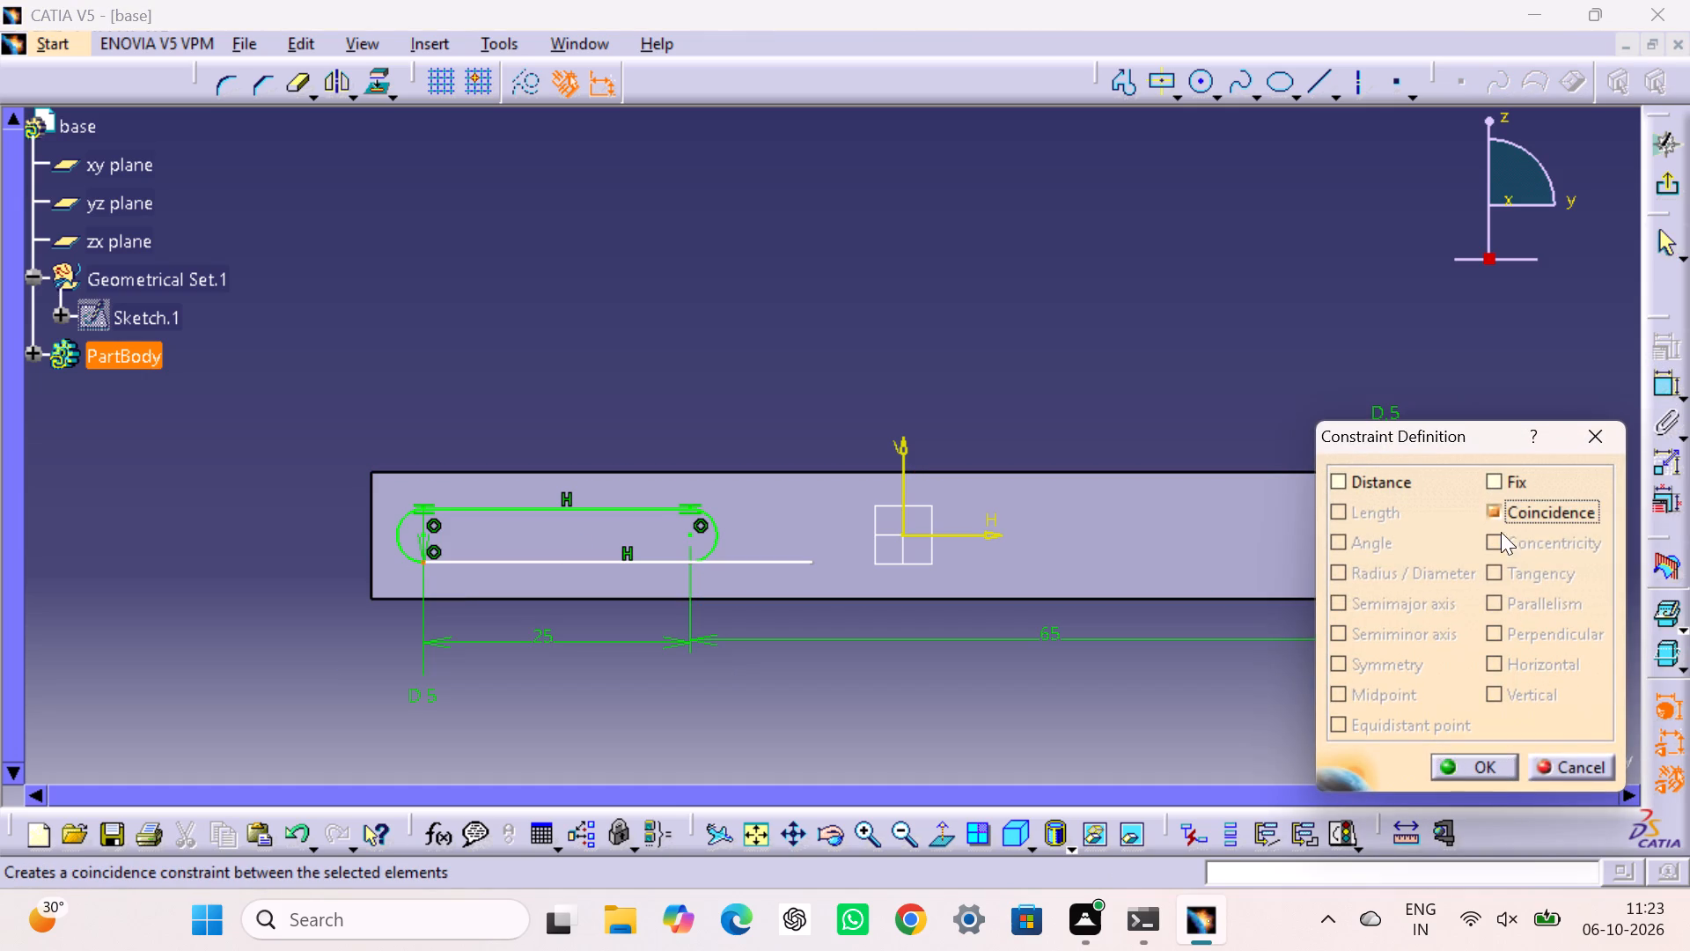
{"action": "left_click", "coordinate": [1478, 763]}
{"action": "left_click", "coordinate": [1275, 347]}
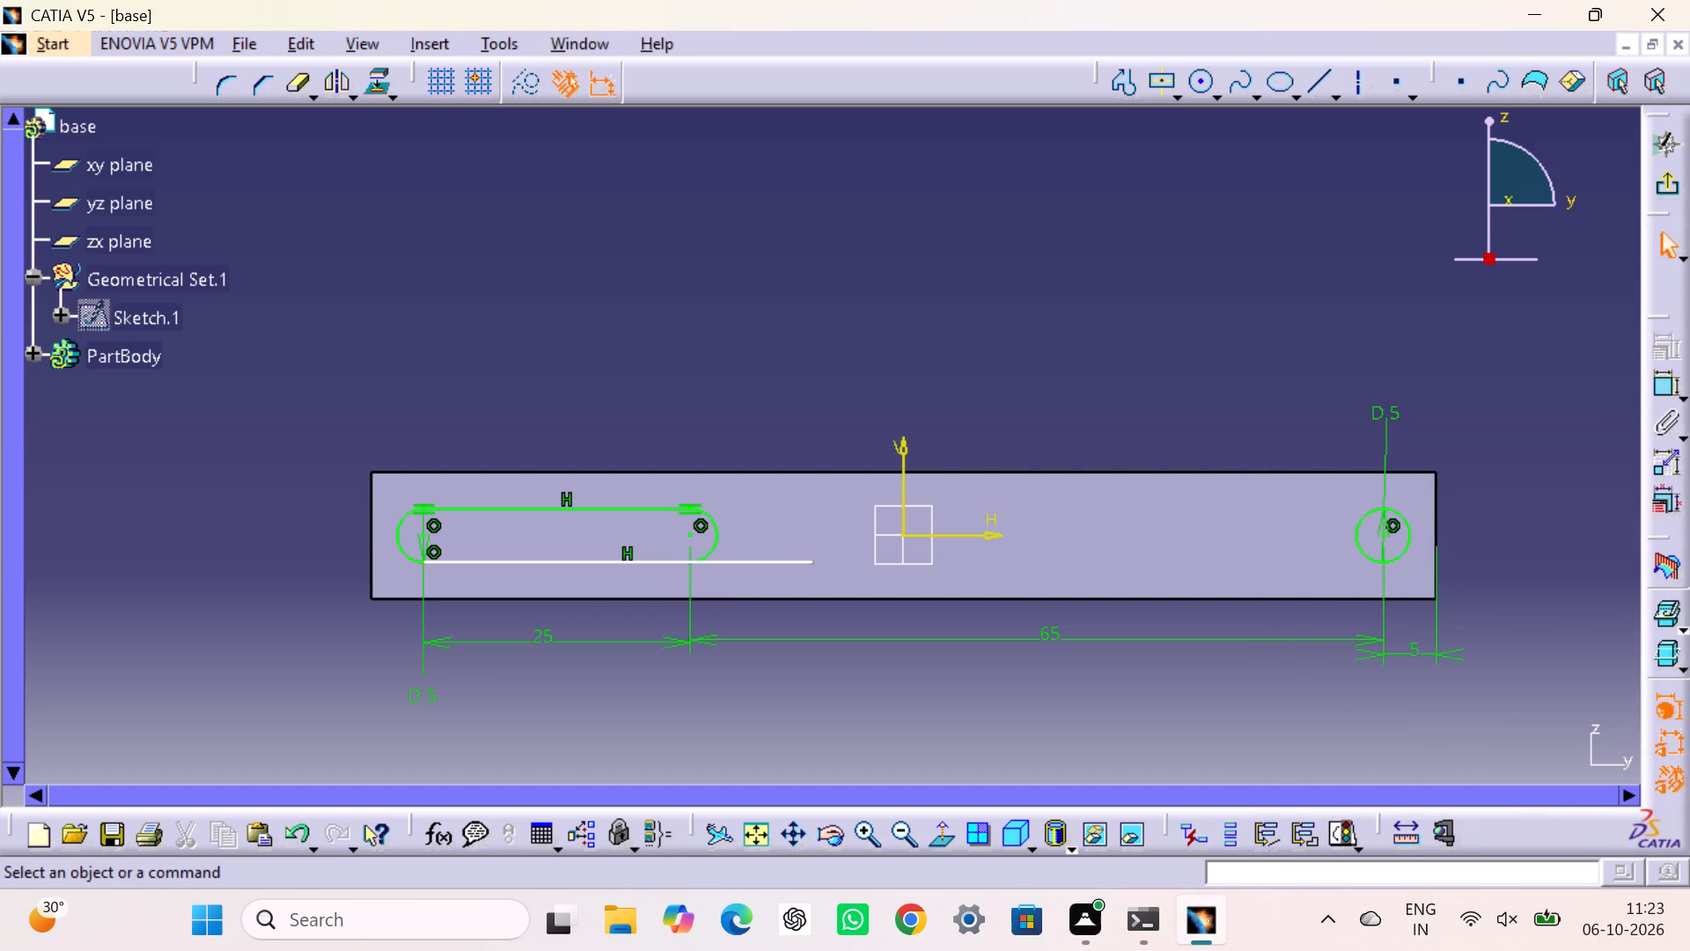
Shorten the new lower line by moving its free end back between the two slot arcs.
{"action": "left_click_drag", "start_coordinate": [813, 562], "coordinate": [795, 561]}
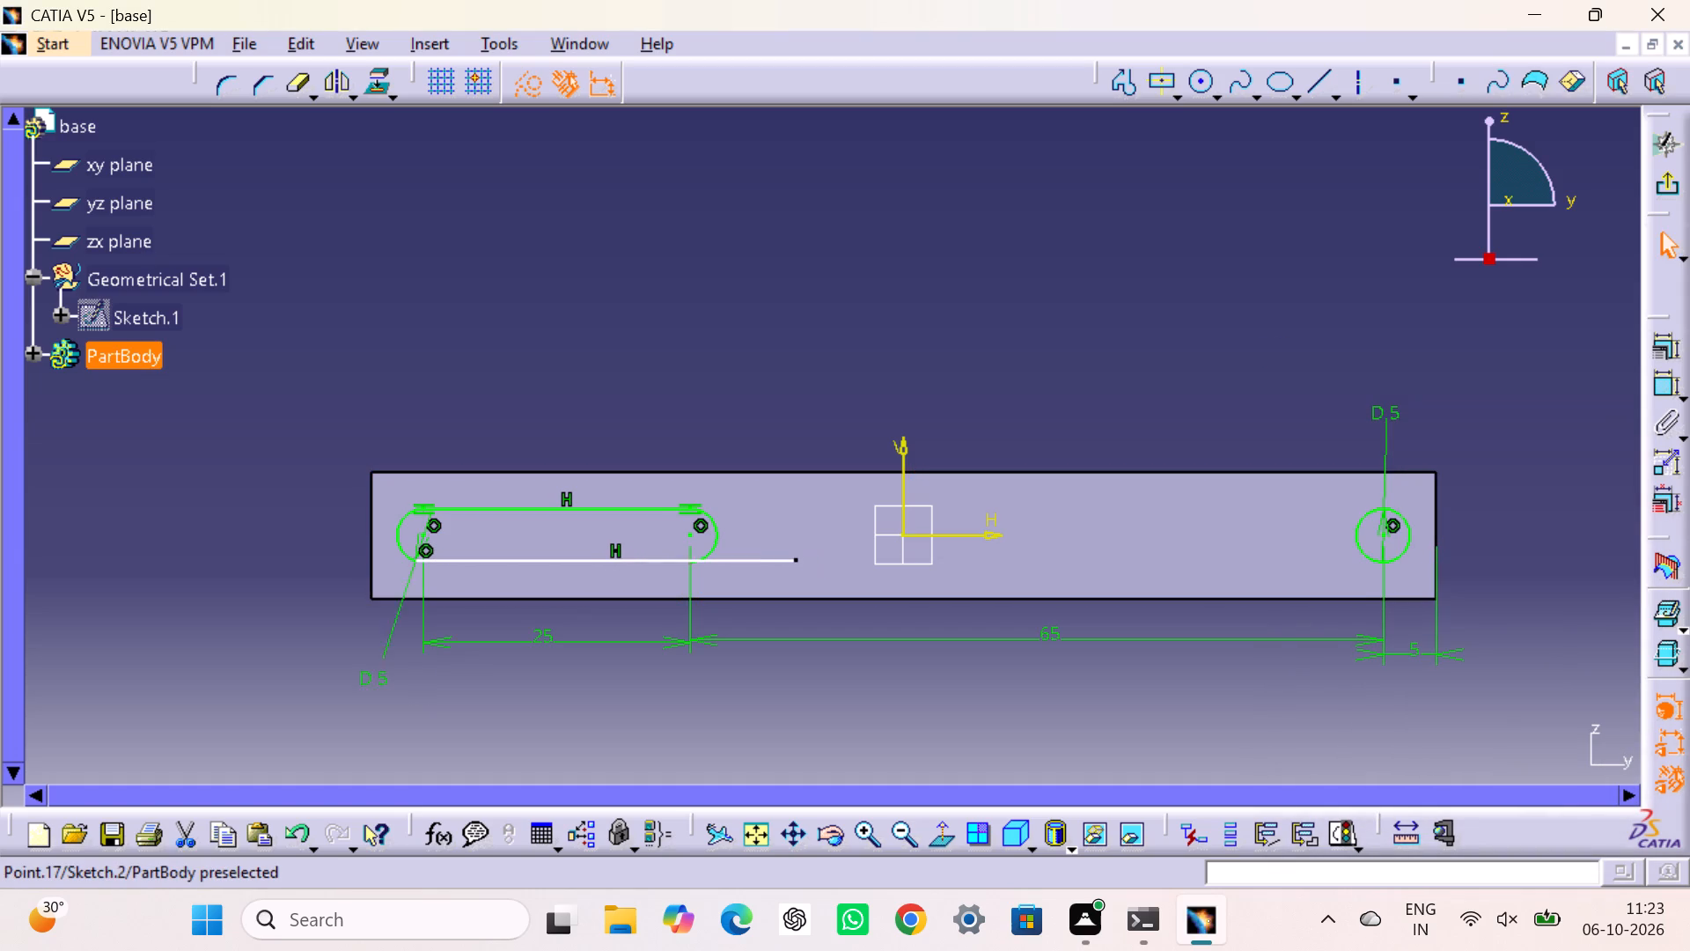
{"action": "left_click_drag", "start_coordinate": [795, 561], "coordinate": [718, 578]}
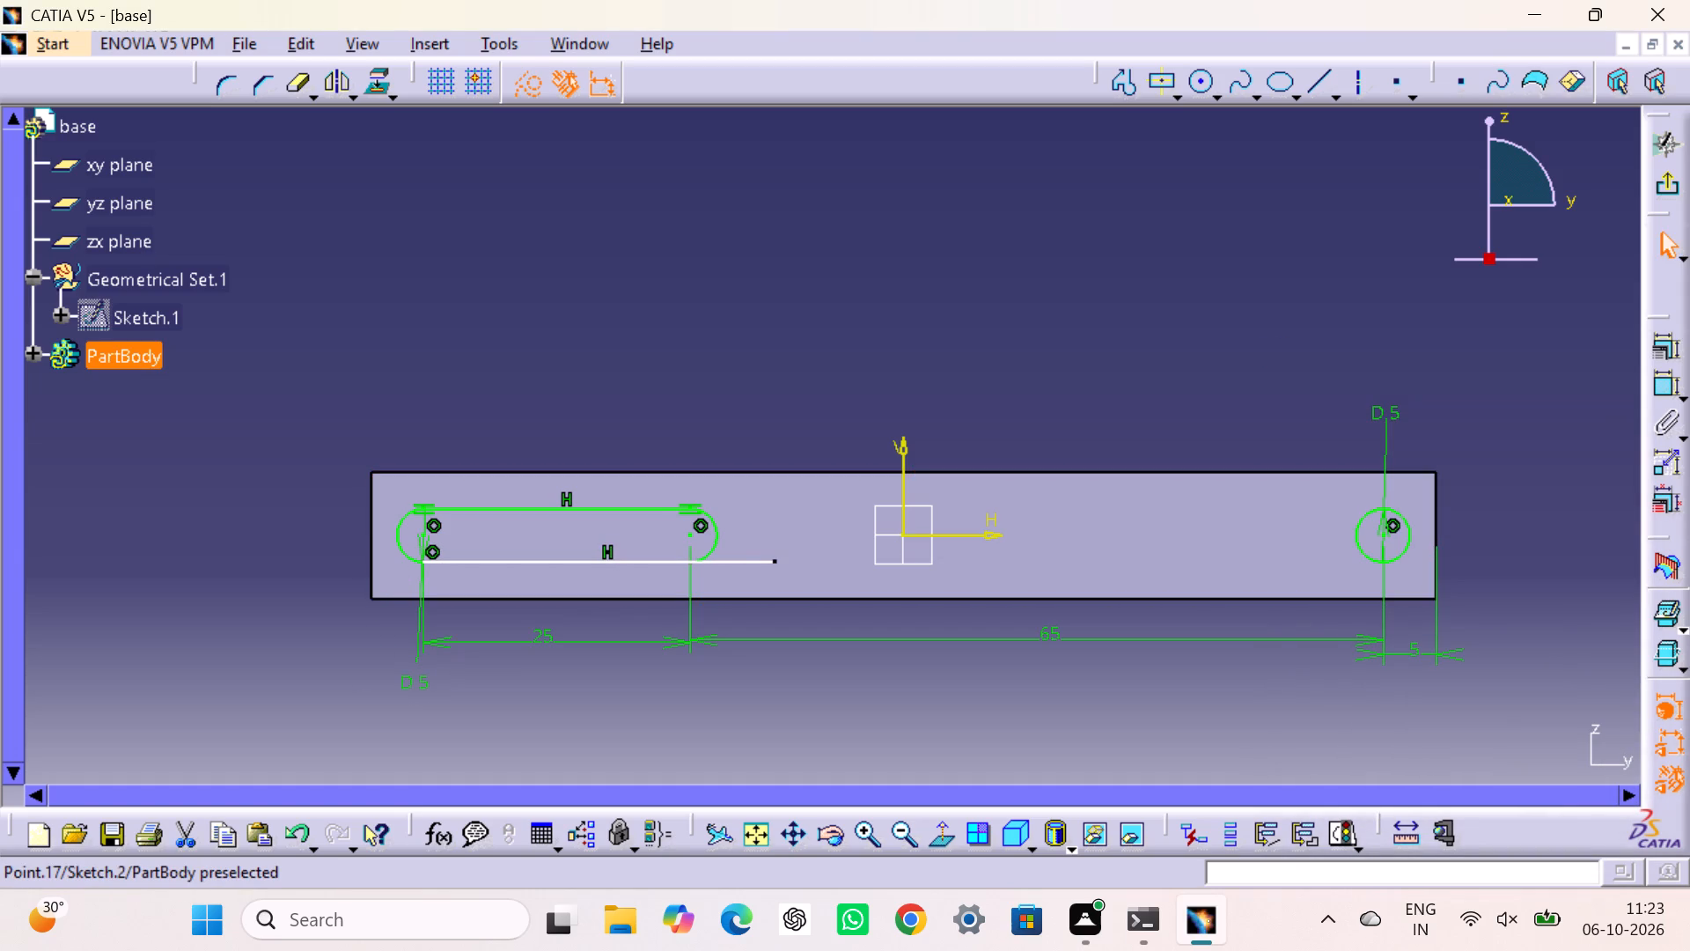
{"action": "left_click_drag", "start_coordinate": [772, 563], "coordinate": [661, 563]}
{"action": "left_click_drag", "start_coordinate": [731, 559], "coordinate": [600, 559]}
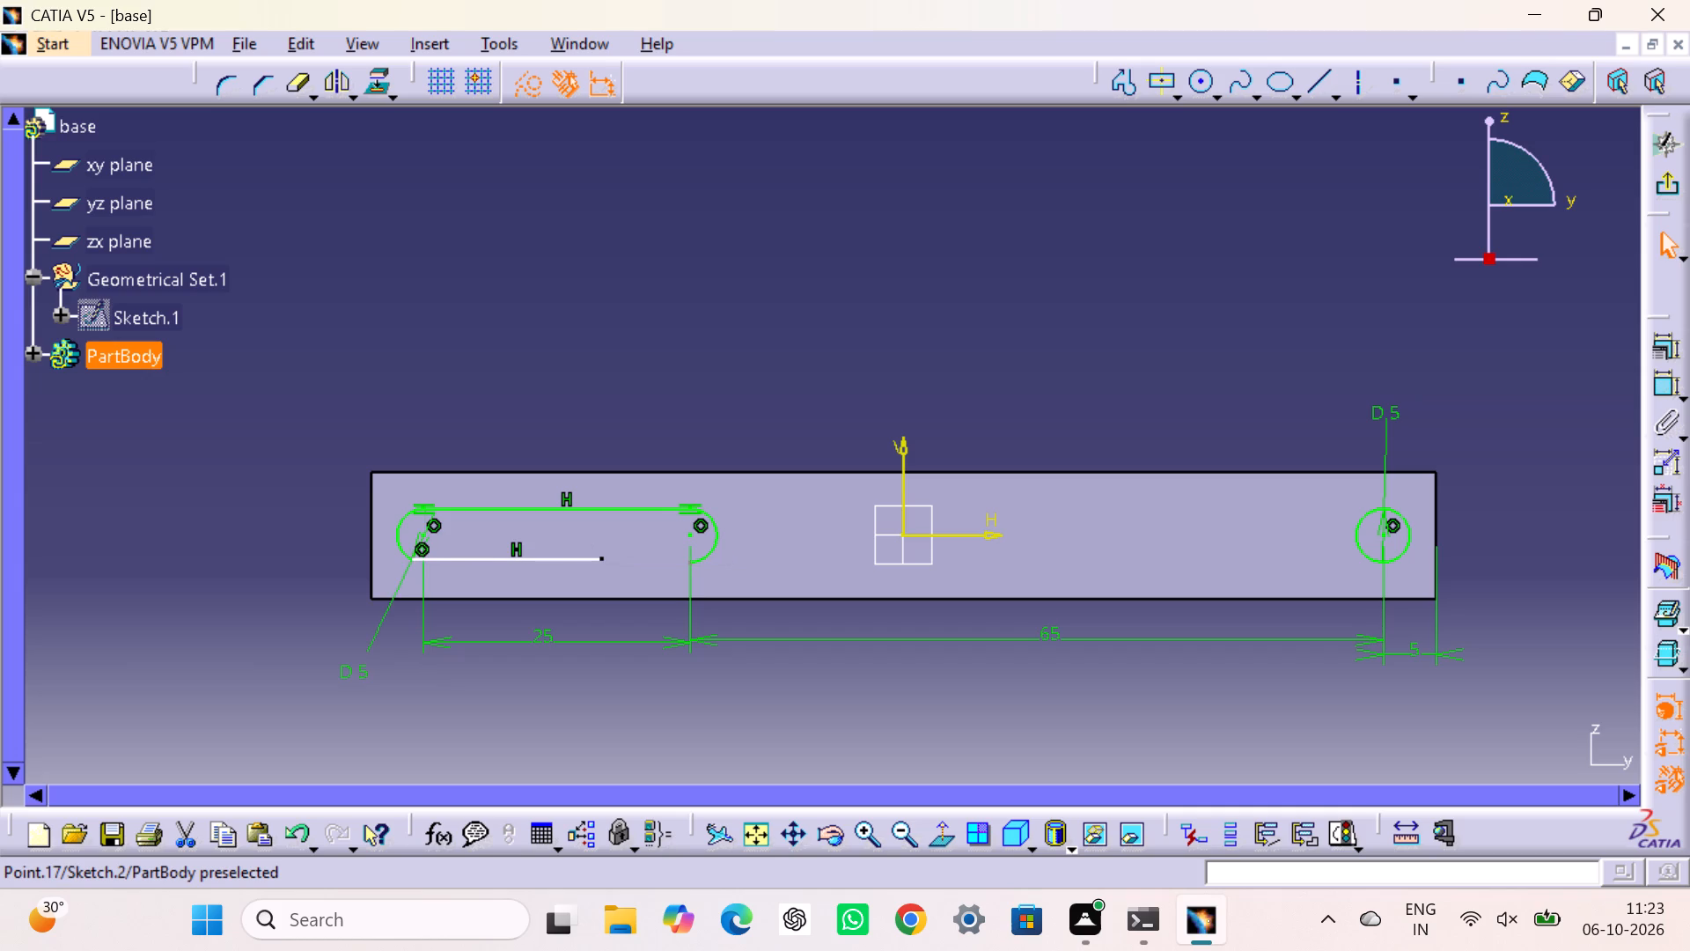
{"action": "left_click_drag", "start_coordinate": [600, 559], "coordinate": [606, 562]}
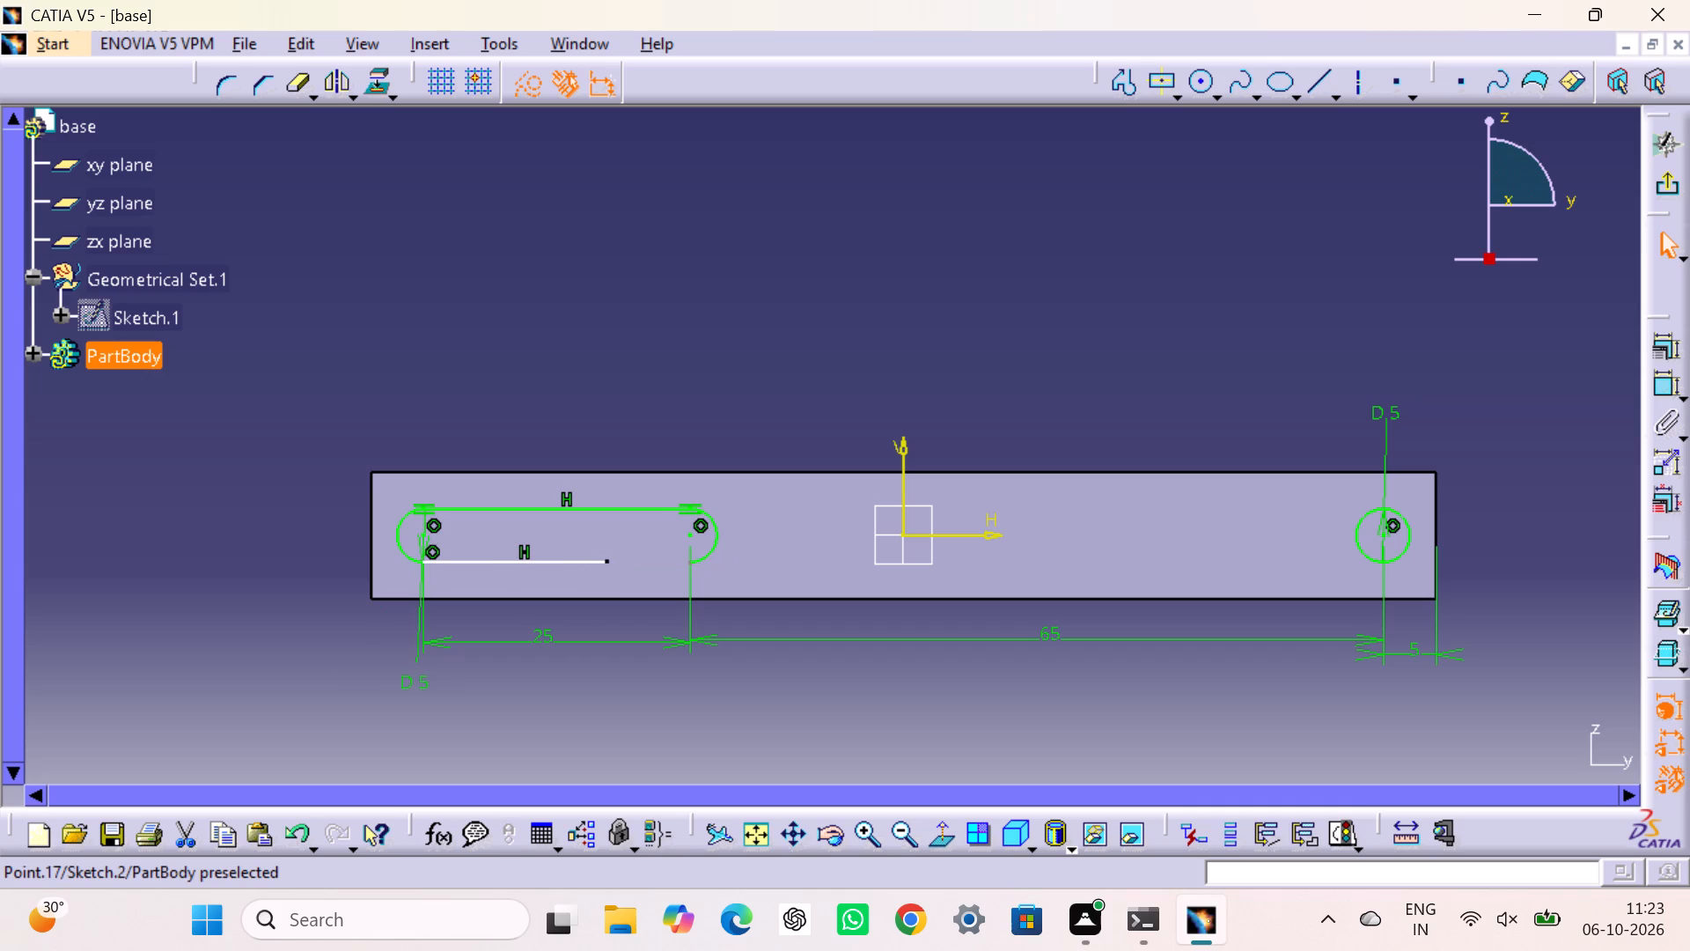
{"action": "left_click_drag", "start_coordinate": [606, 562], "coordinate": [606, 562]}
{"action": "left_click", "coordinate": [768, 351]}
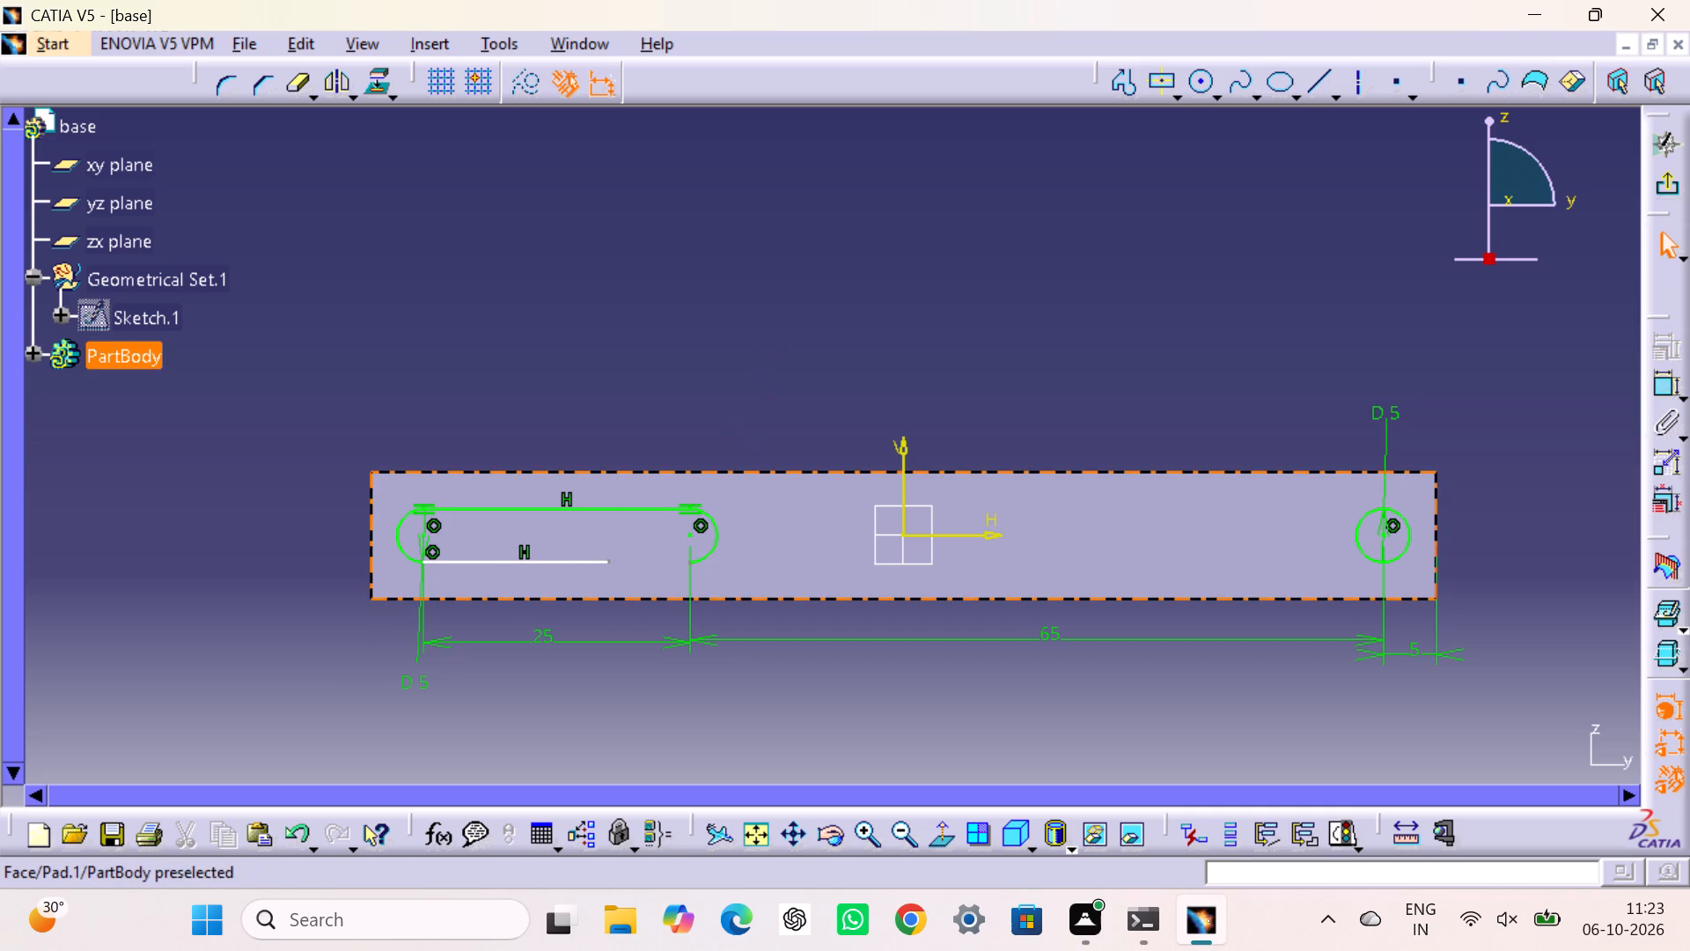
Apply a Coincidence constraint between the lower line's free endpoint and the lower endpoint of the second slot arc.
{"action": "left_click", "coordinate": [605, 562], "text": "ctrl"}
{"action": "left_click", "coordinate": [688, 562], "text": "ctrl"}
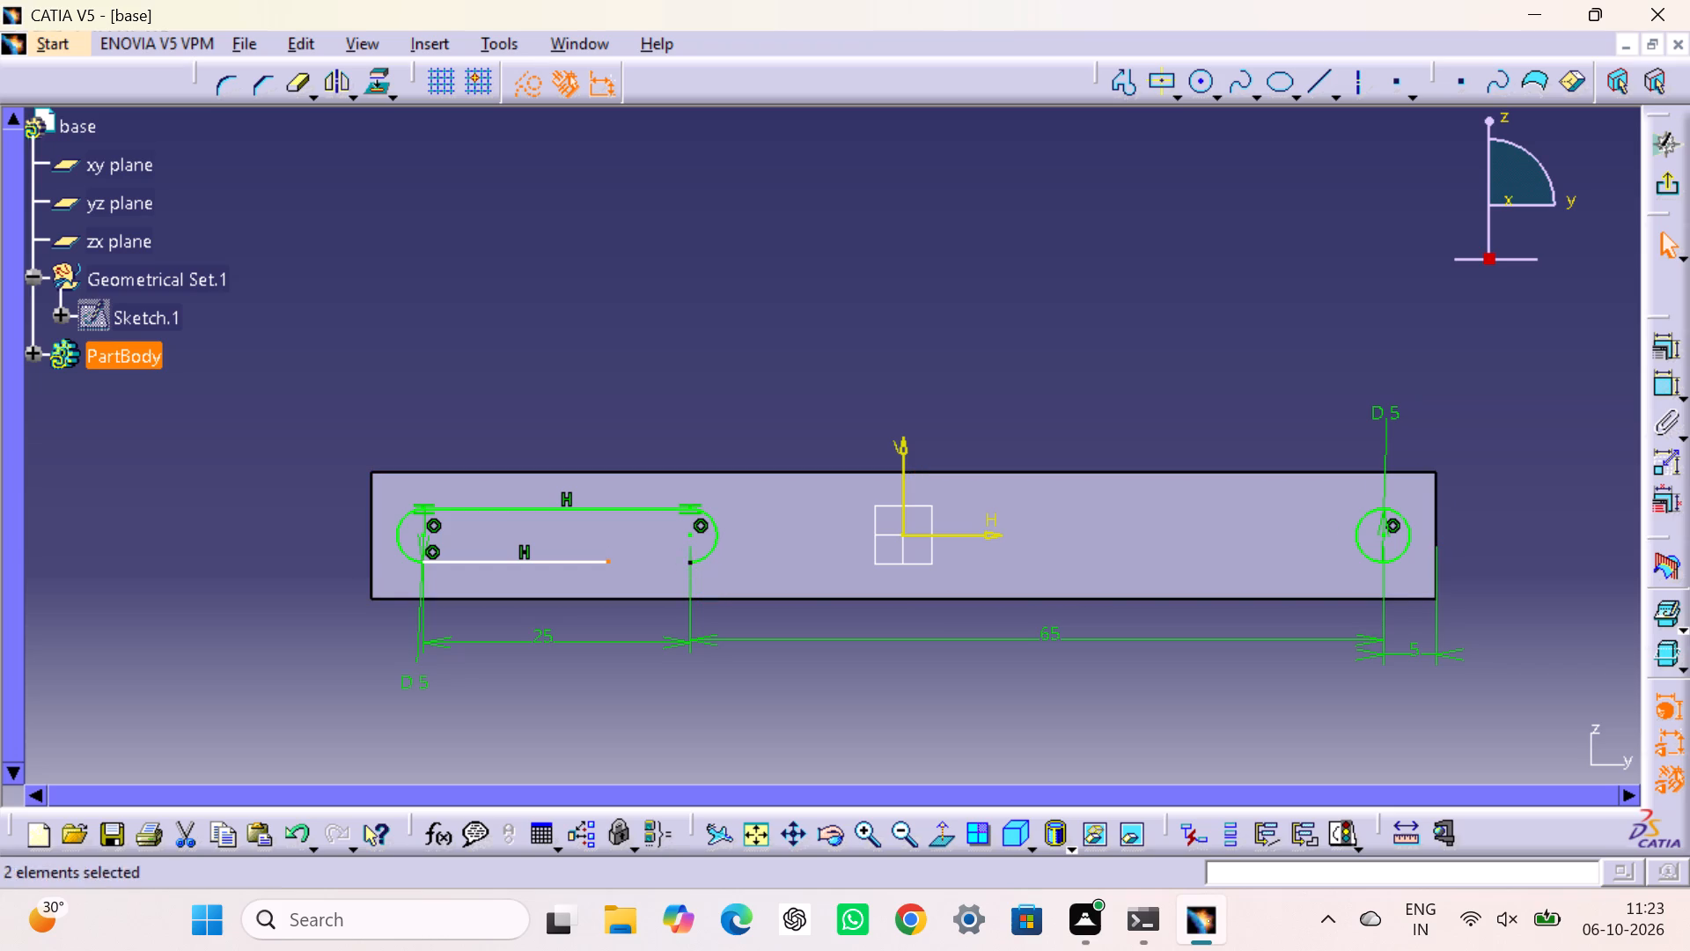
{"action": "left_click", "coordinate": [1664, 347]}
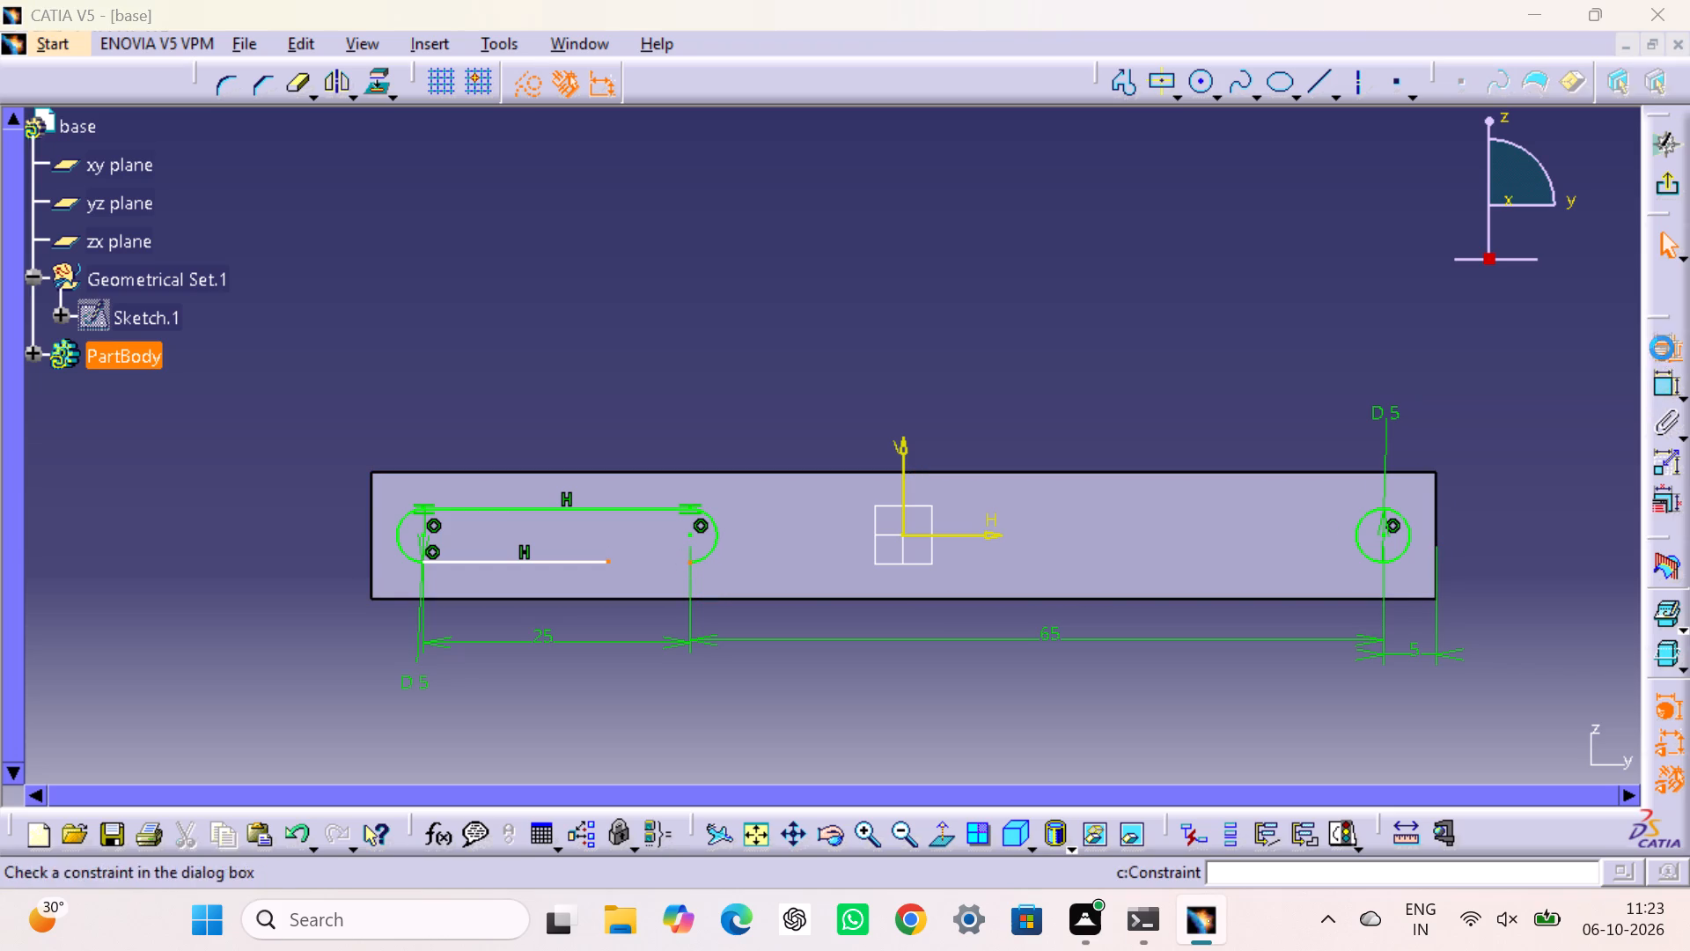
{"action": "left_click", "coordinate": [1539, 509]}
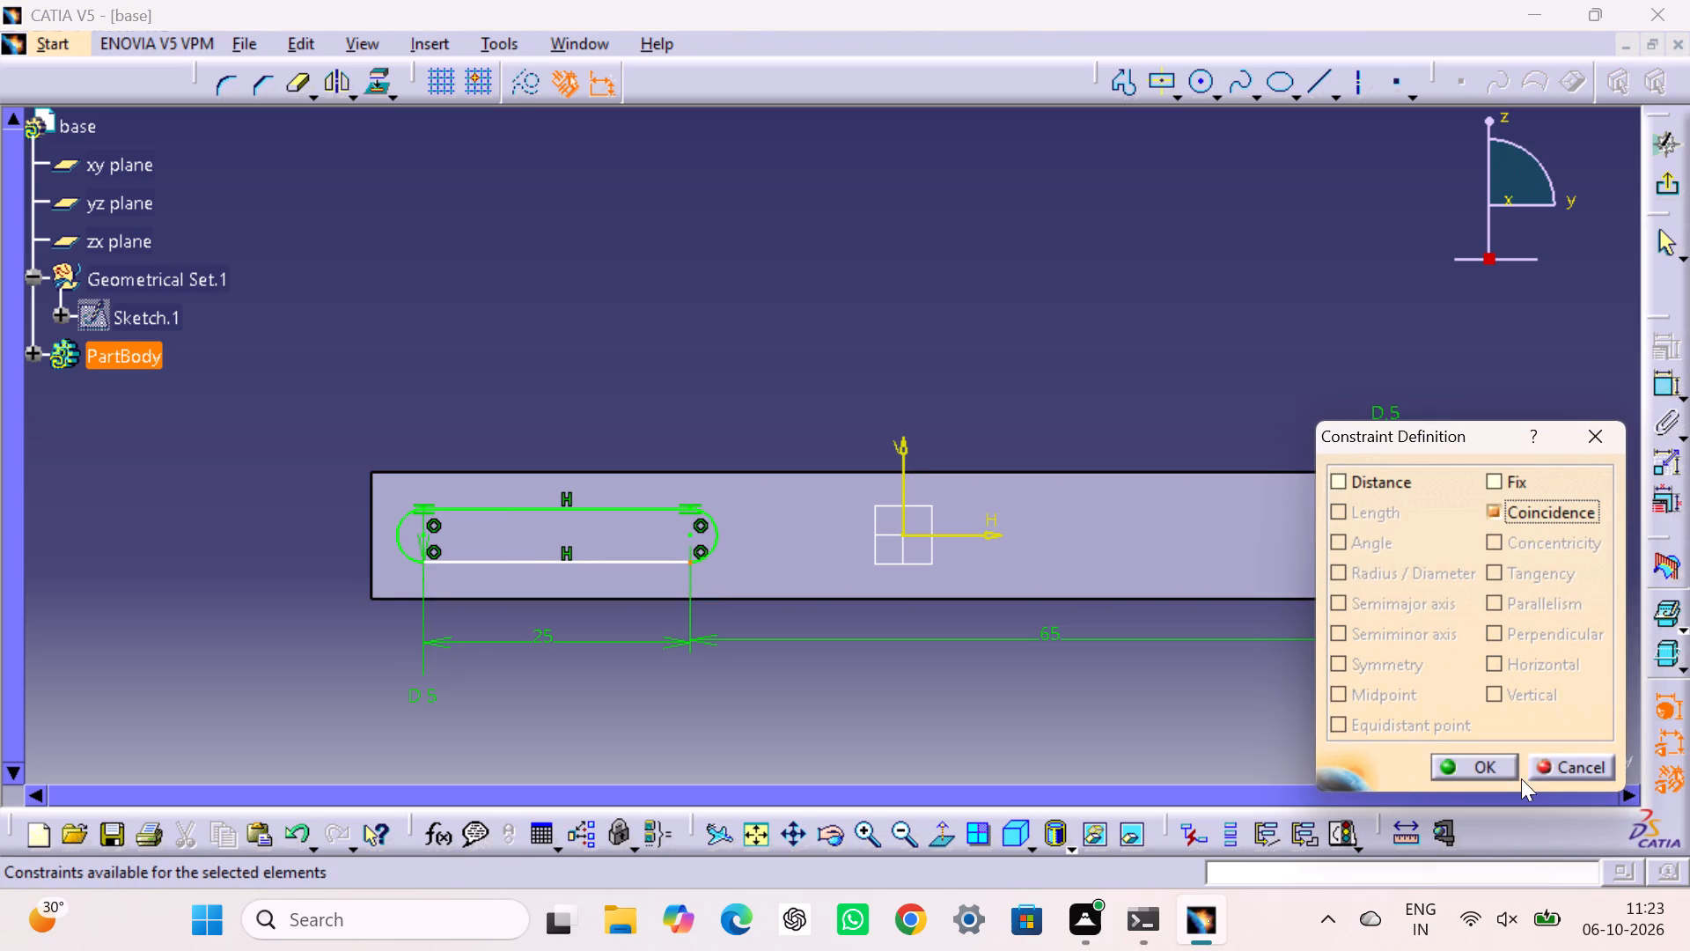
{"action": "left_click", "coordinate": [1497, 763]}
{"action": "left_click", "coordinate": [1214, 364]}
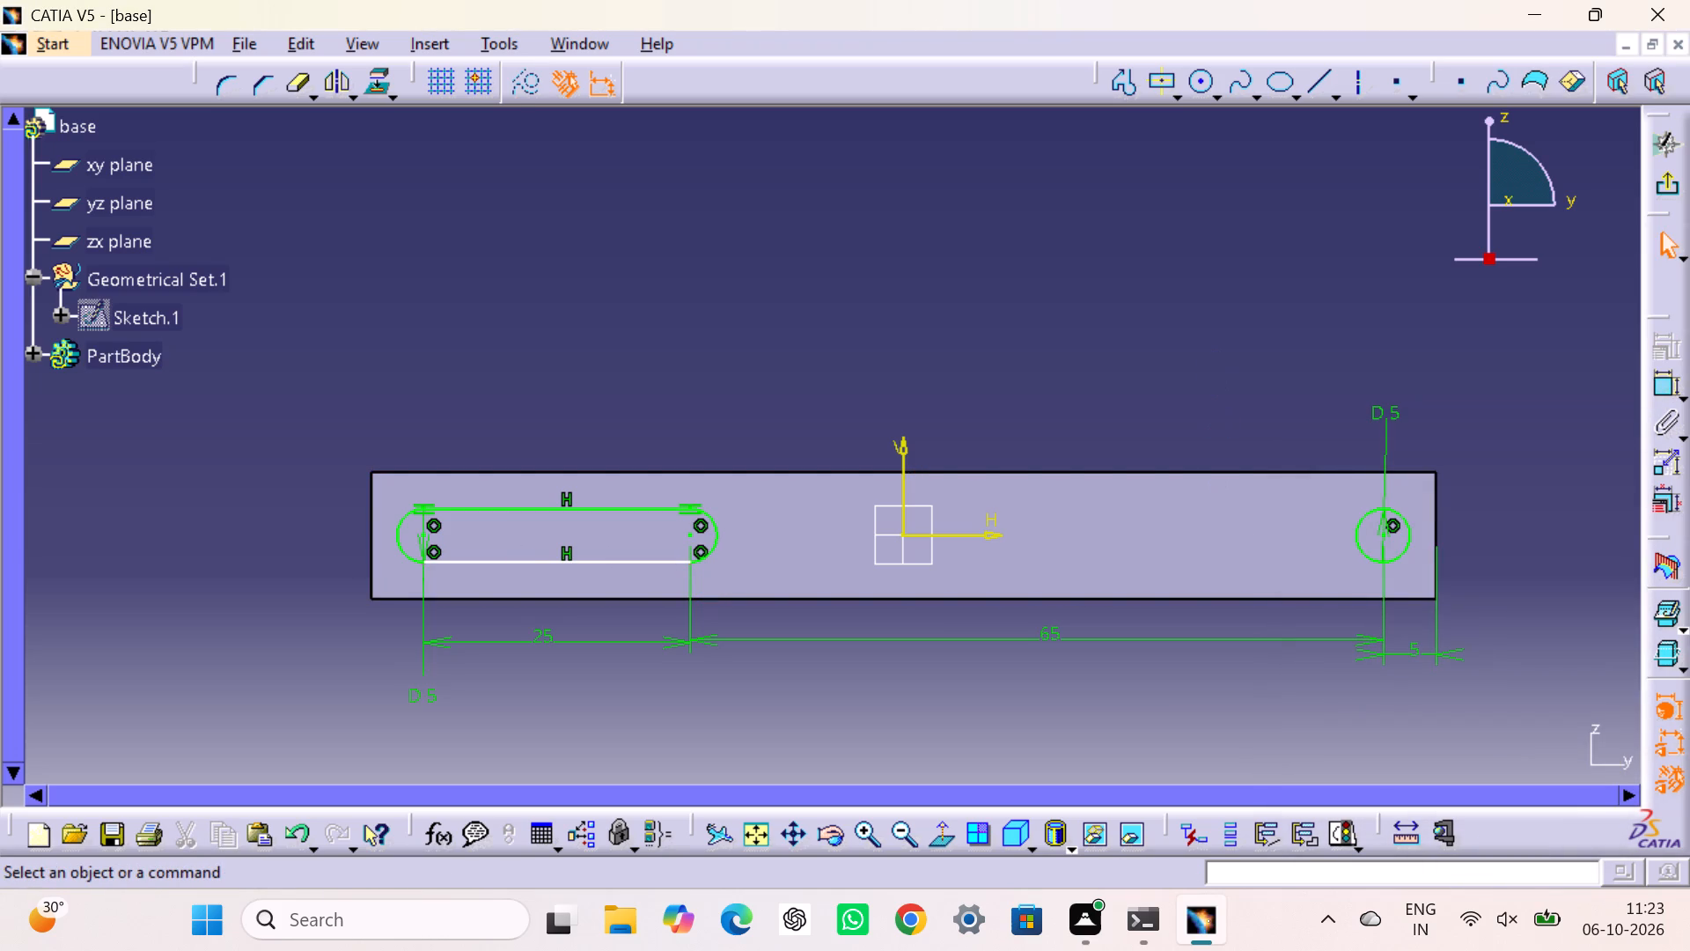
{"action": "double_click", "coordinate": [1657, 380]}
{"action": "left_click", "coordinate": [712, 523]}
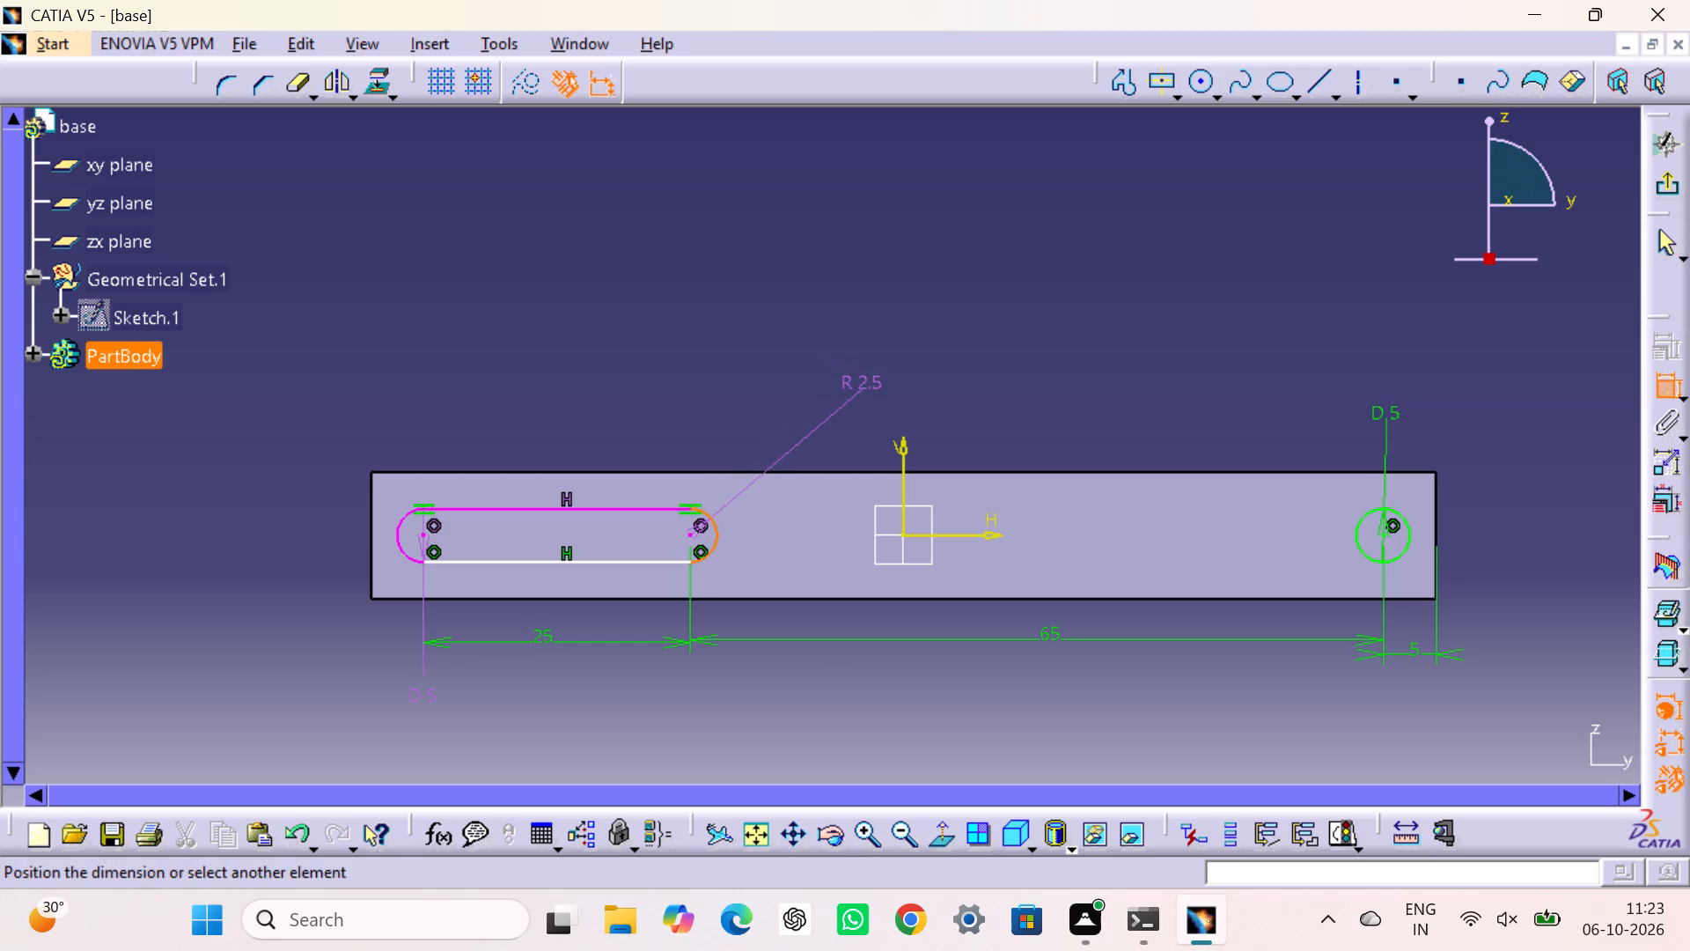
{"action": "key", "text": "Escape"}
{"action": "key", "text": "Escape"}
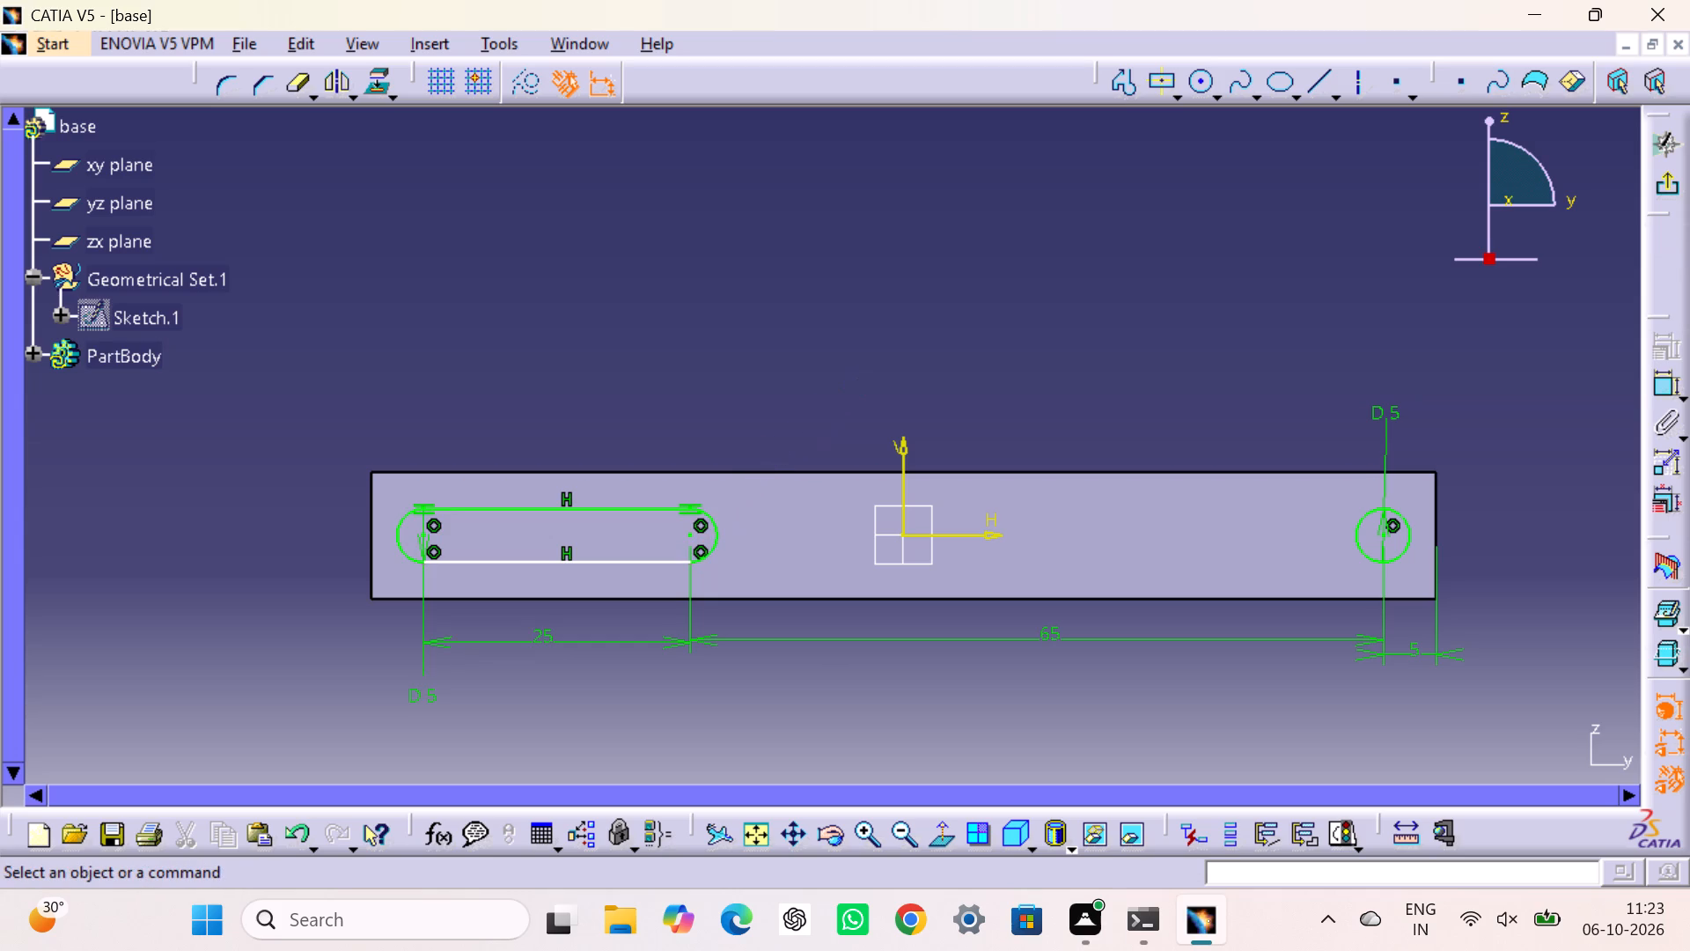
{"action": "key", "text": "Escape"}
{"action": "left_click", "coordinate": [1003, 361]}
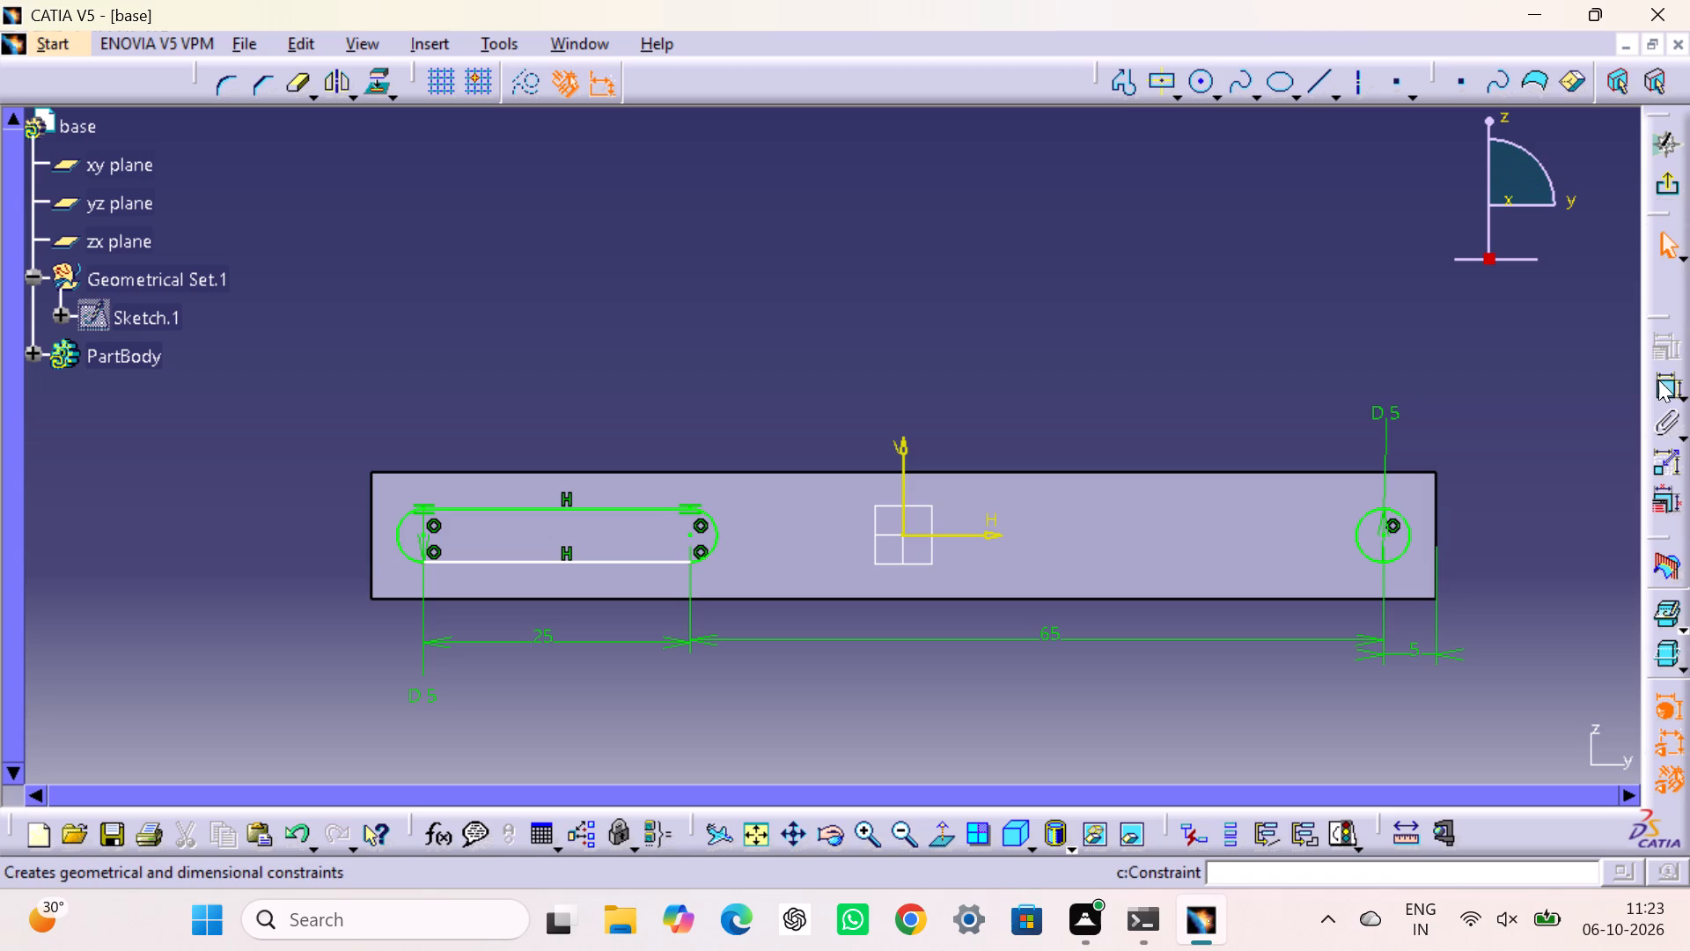
Apply a Tangency constraint between the slot's lower line and its outer end arc.
{"action": "double_click", "coordinate": [1658, 380]}
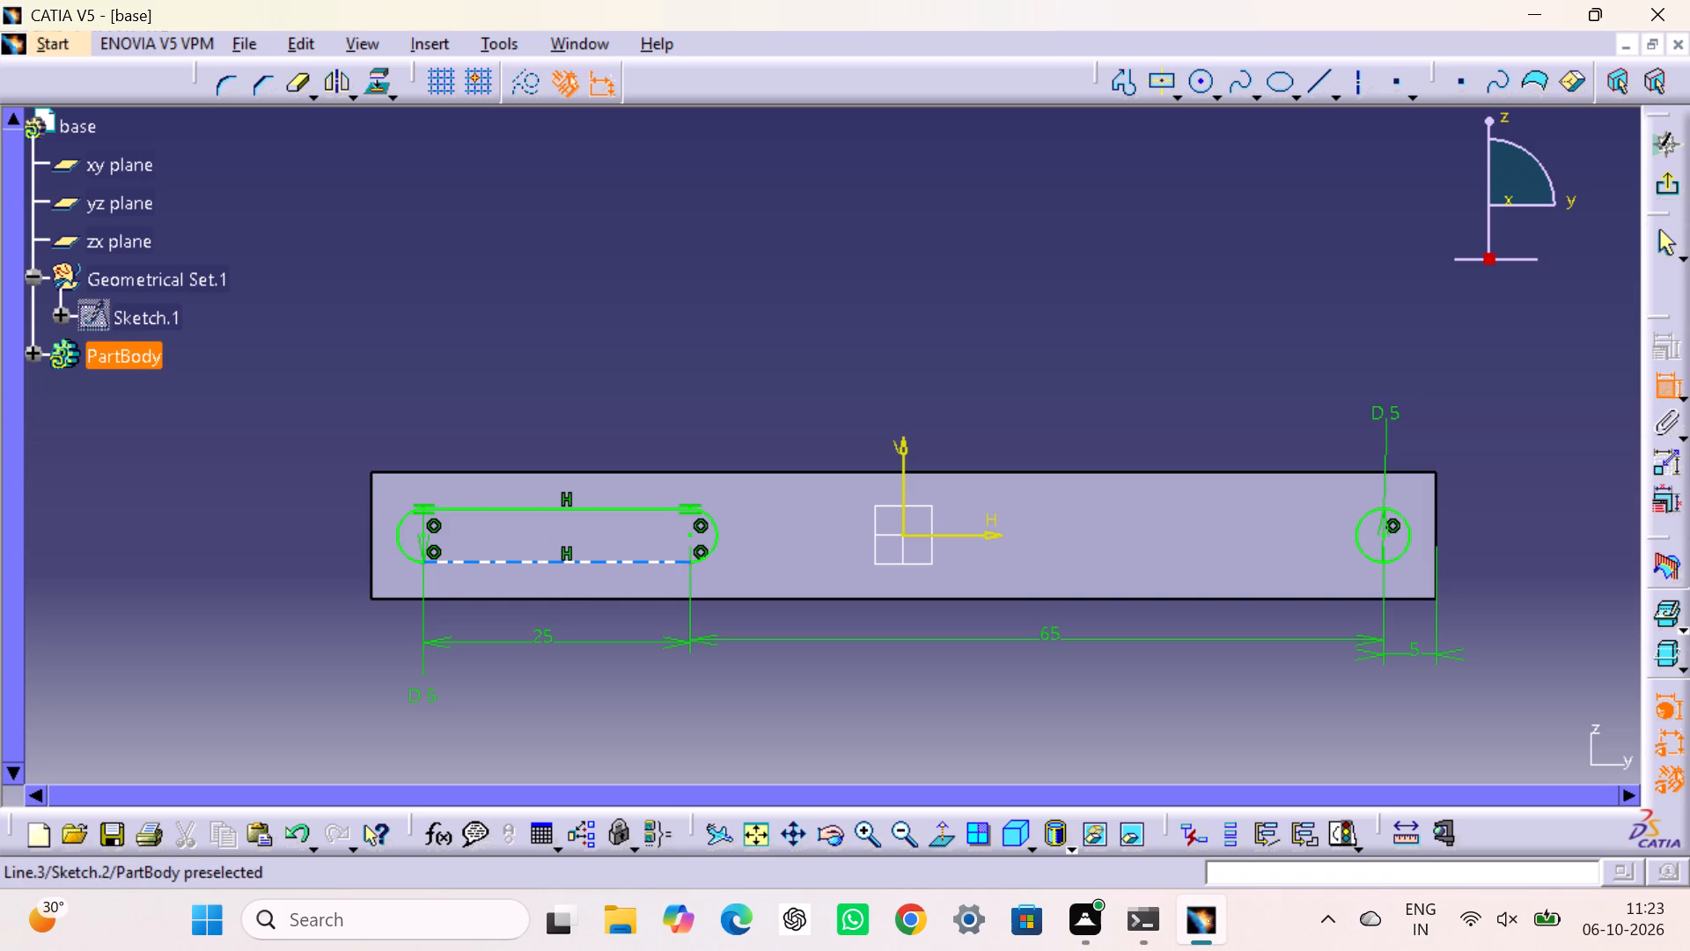
{"action": "left_click", "coordinate": [459, 565]}
{"action": "left_click", "coordinate": [401, 550]}
{"action": "right_click", "coordinate": [267, 584]}
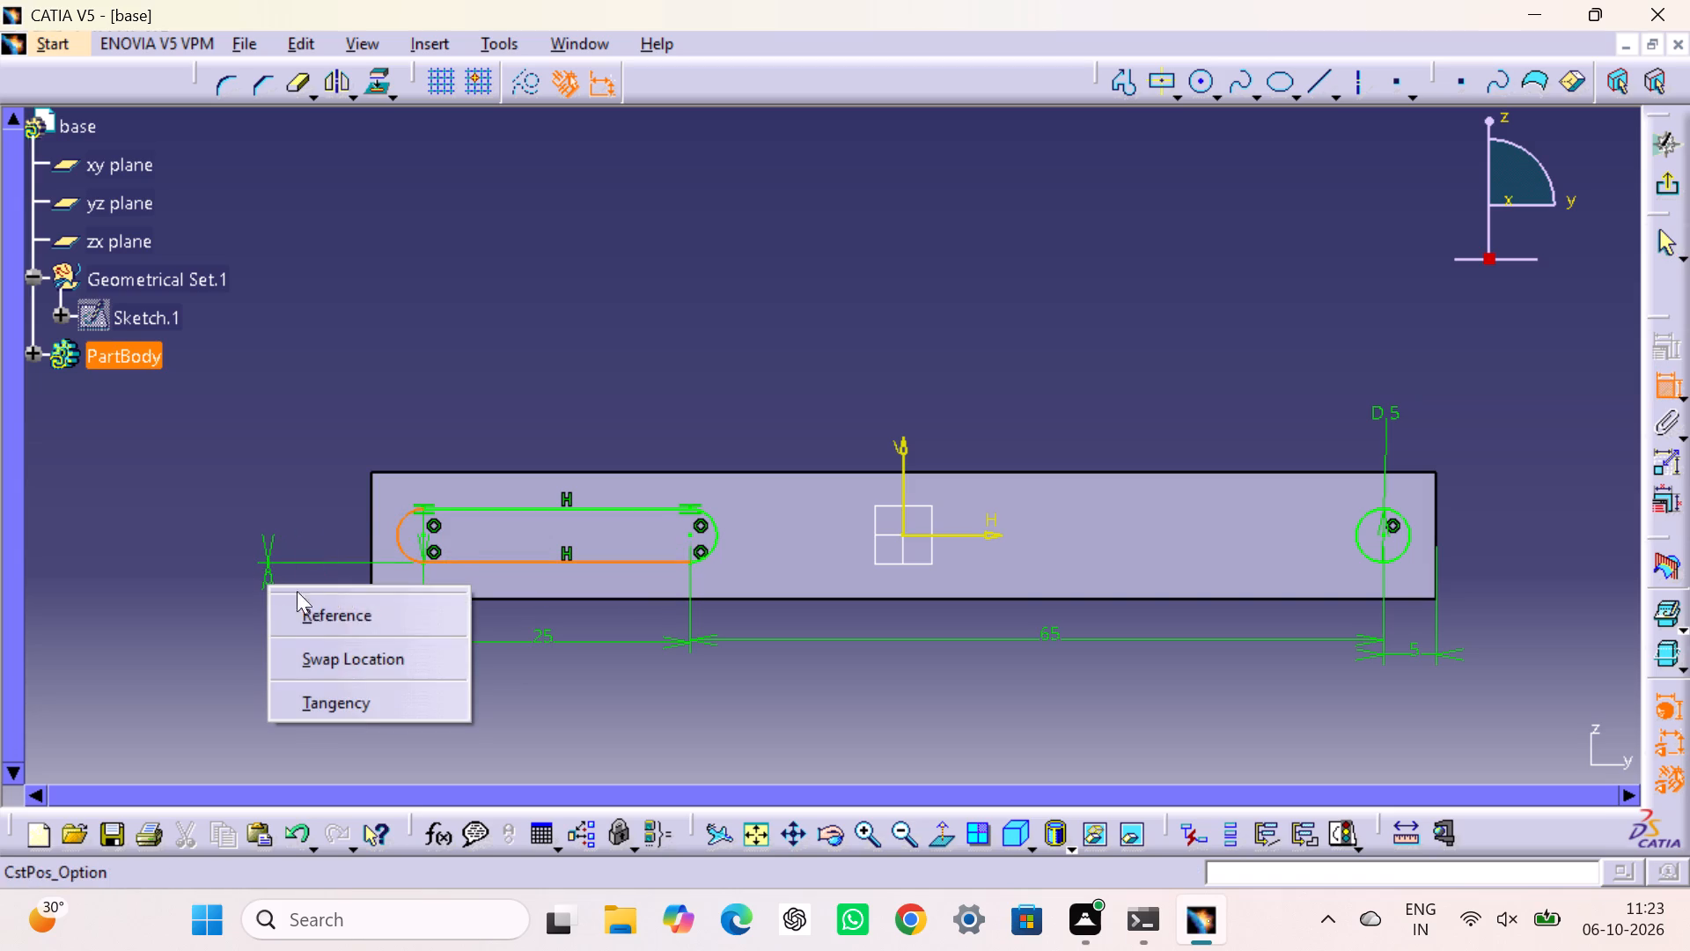
{"action": "left_click", "coordinate": [357, 700]}
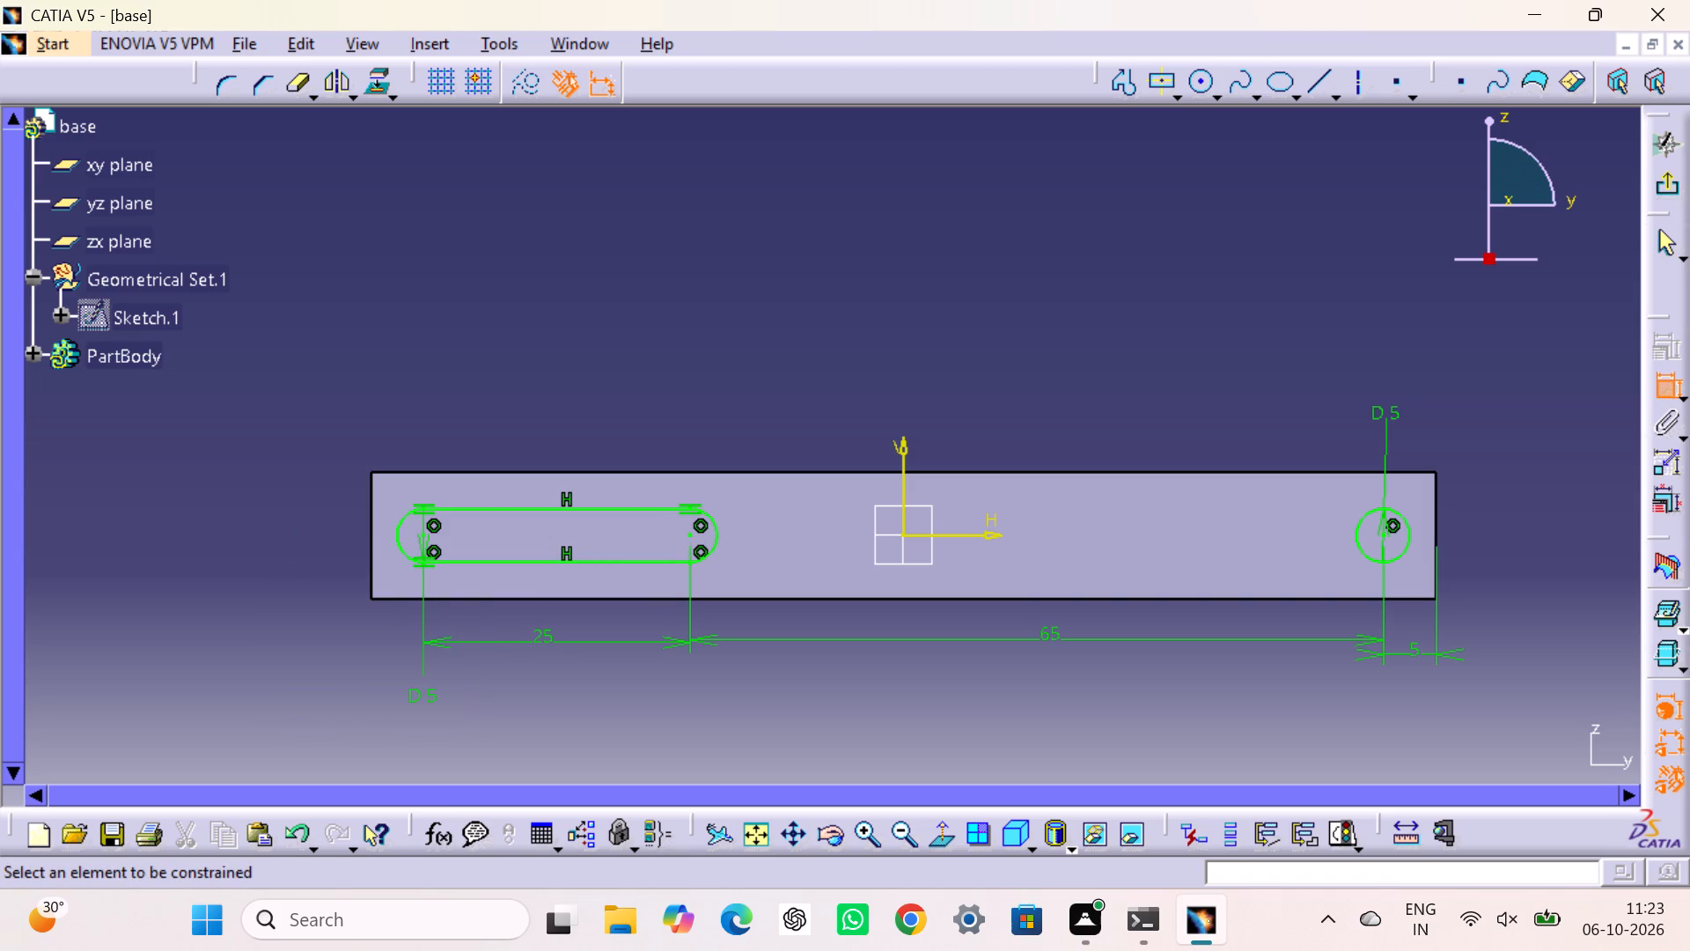
{"action": "left_click", "coordinate": [717, 366]}
Apply a Tangency constraint between the slot's lower line and its inner end arc.
{"action": "left_click", "coordinate": [650, 564]}
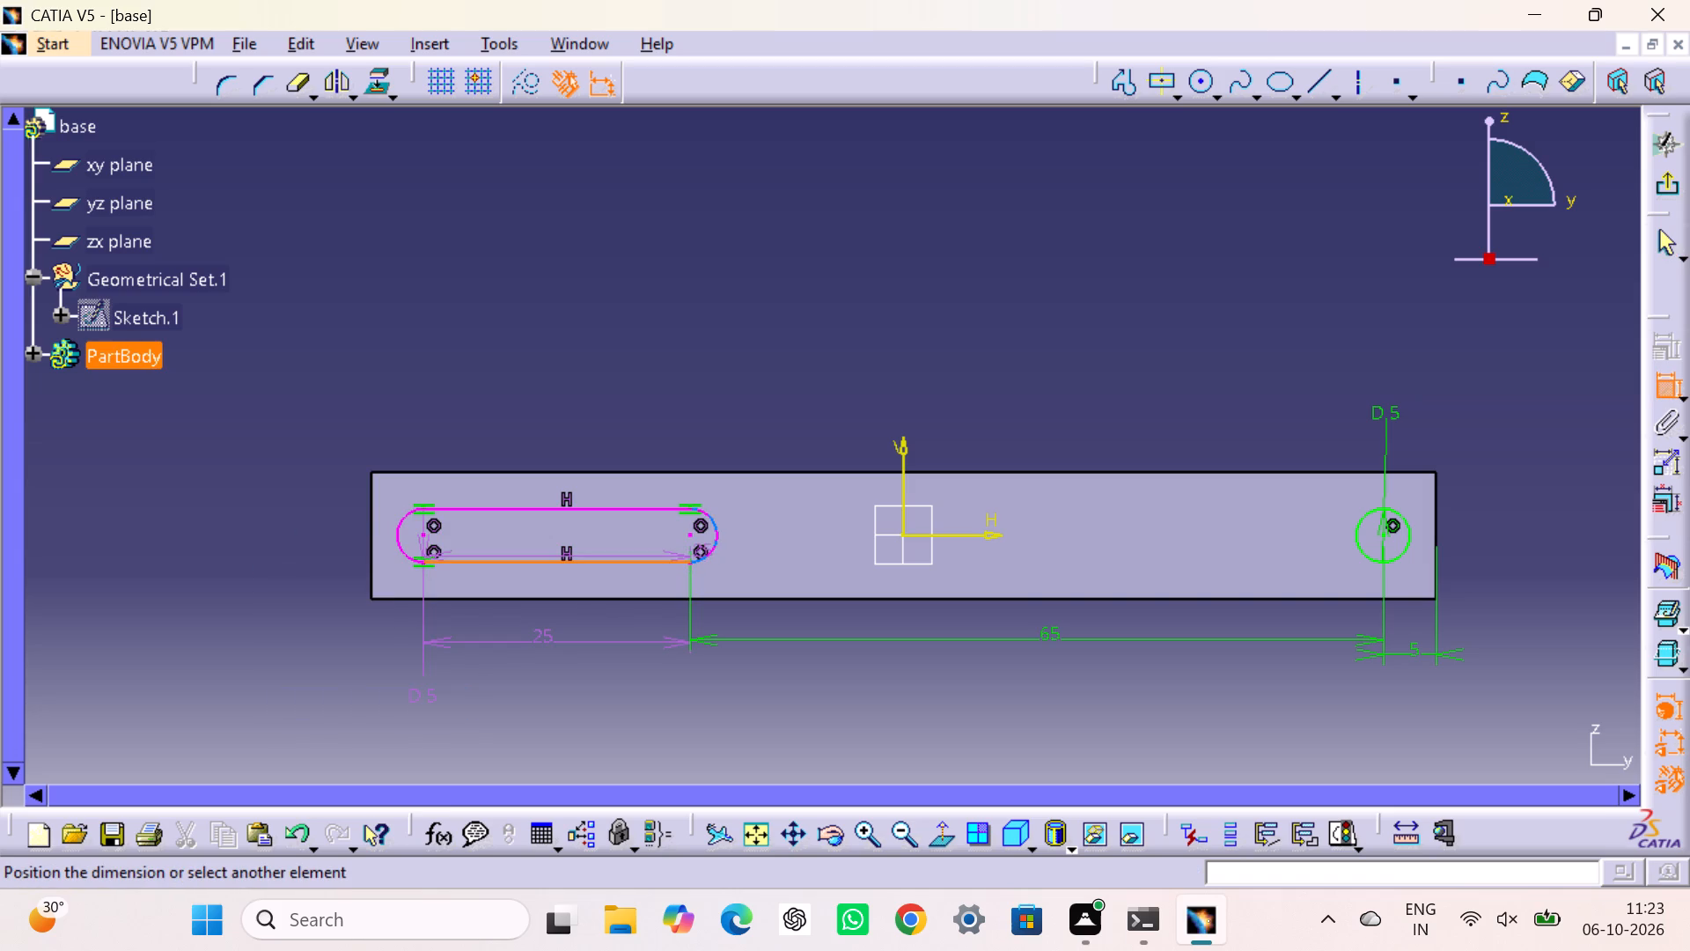
{"action": "left_click", "coordinate": [703, 555]}
{"action": "right_click", "coordinate": [639, 694]}
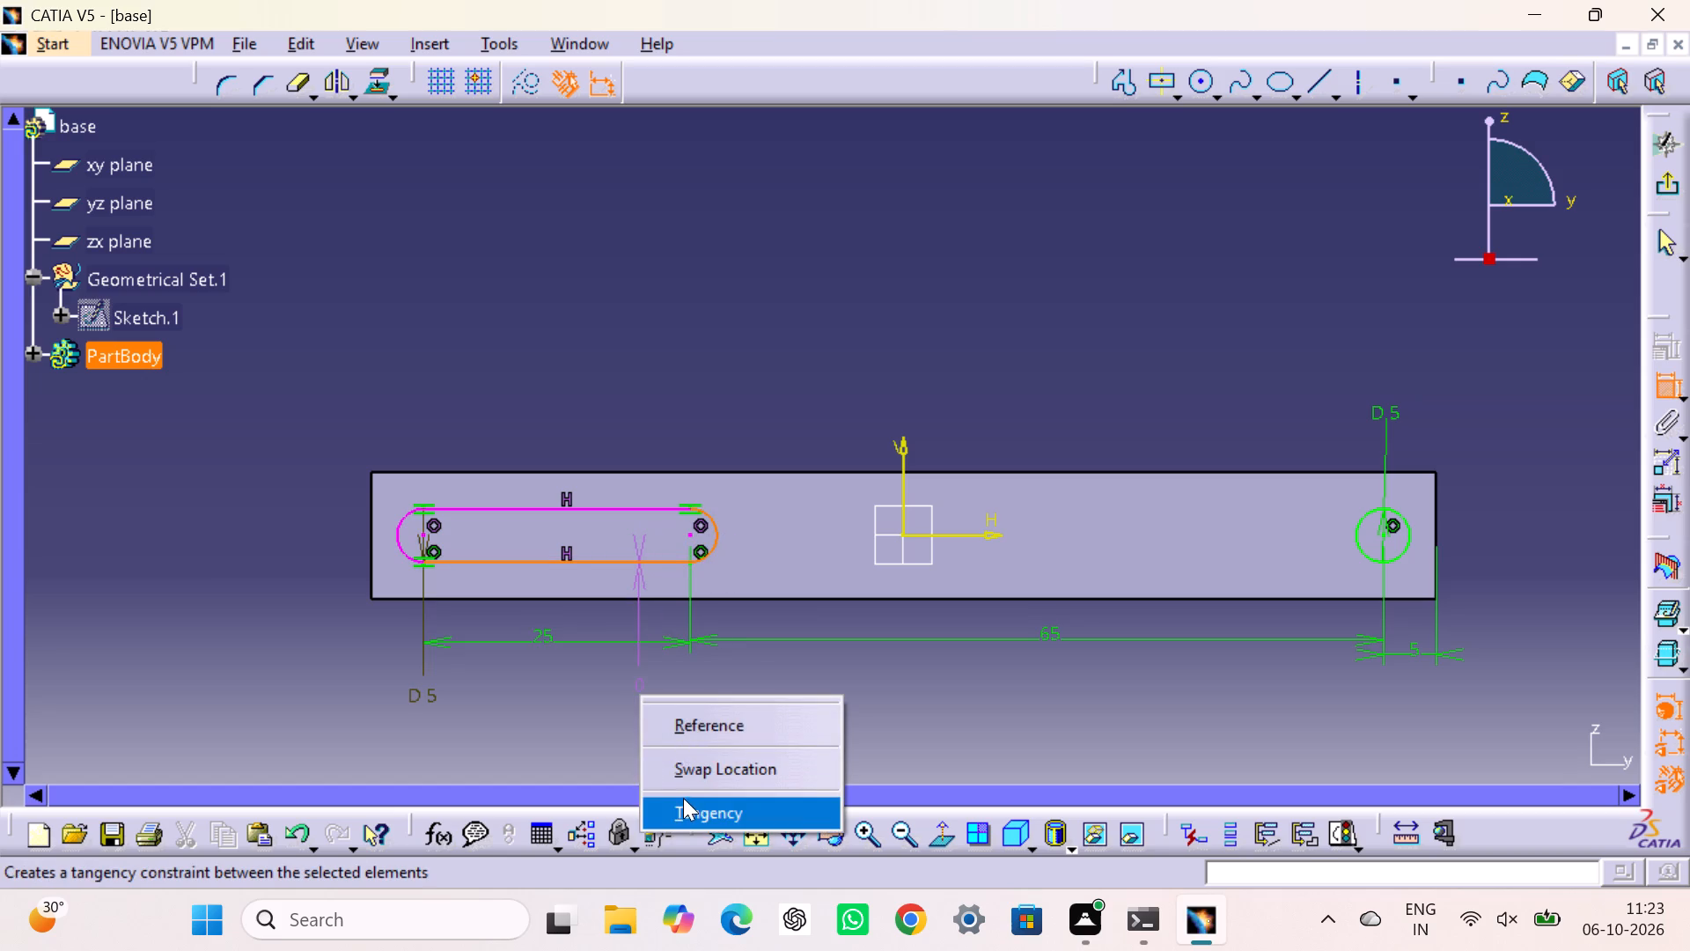
{"action": "left_click", "coordinate": [683, 801]}
{"action": "left_click", "coordinate": [766, 372]}
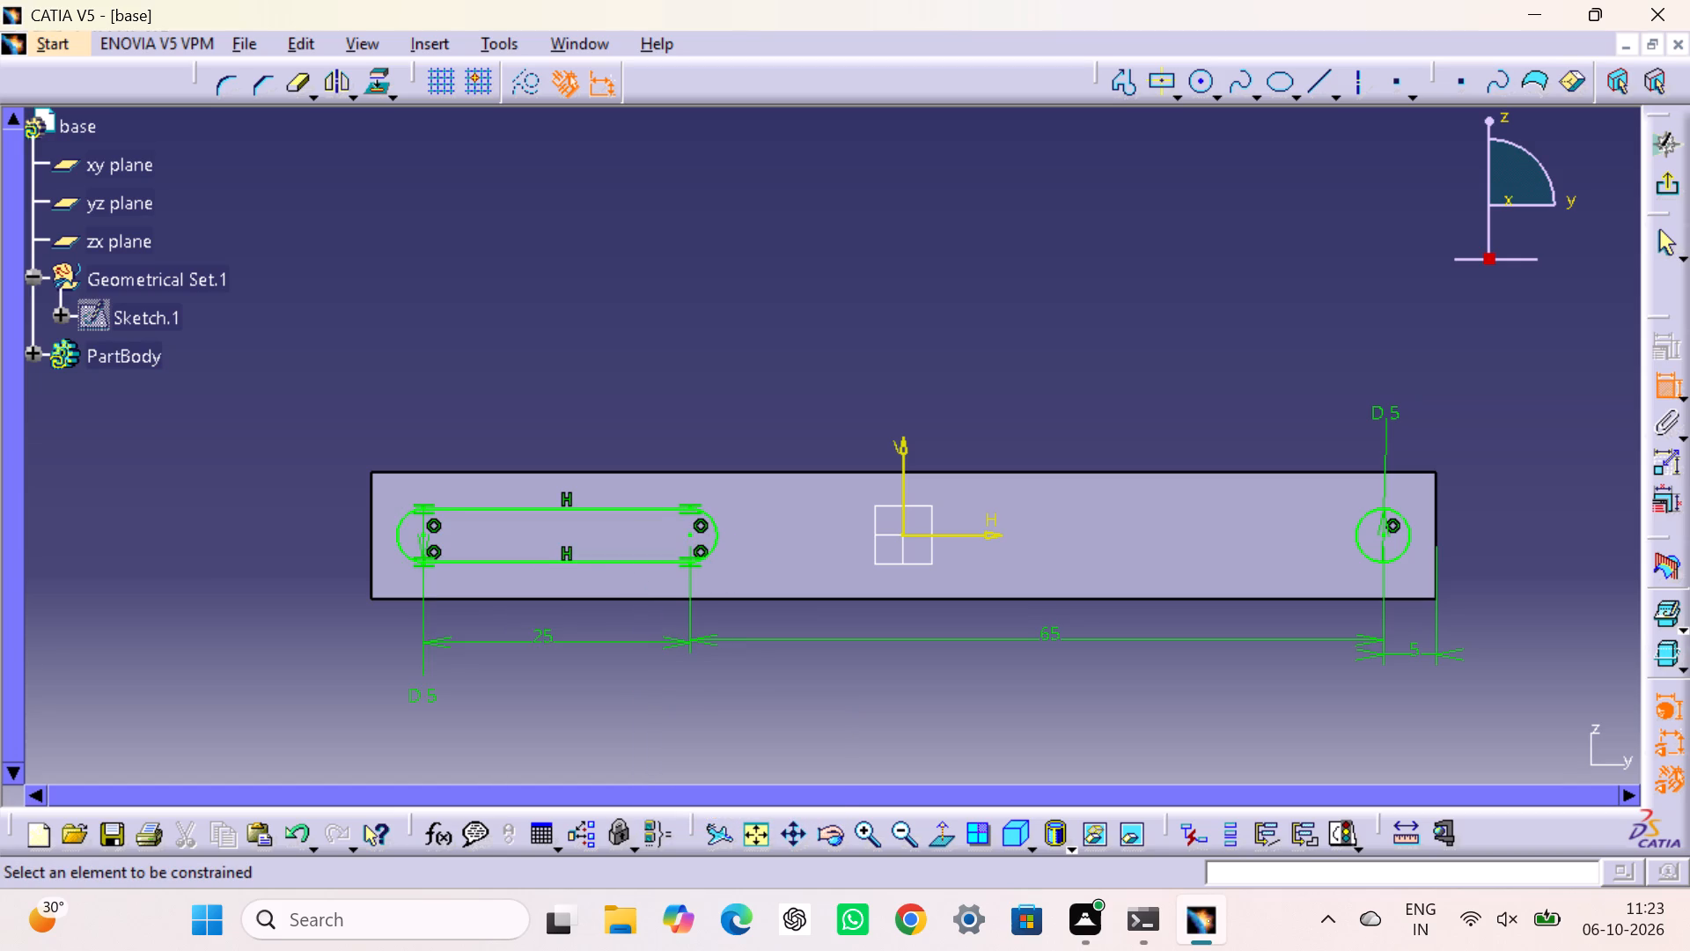
{"action": "left_click", "coordinate": [1664, 243]}
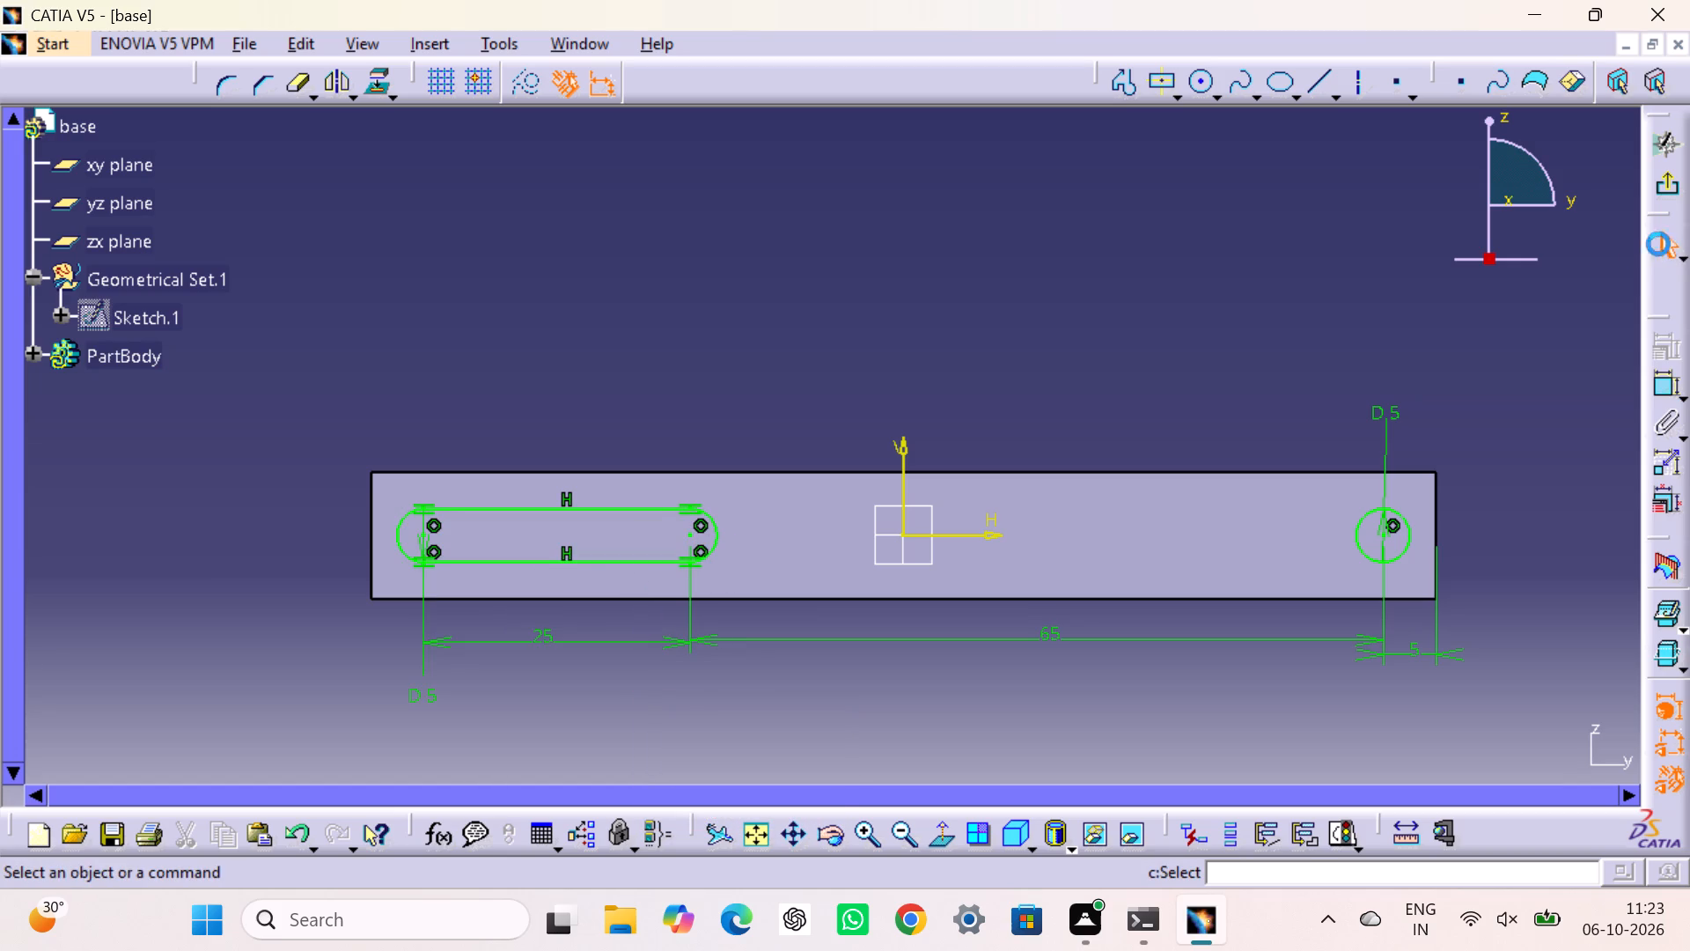
Exit the sketch and cut its slot and circle profiles through the plate with an Up to last Pocket.
{"action": "left_click", "coordinate": [1659, 187]}
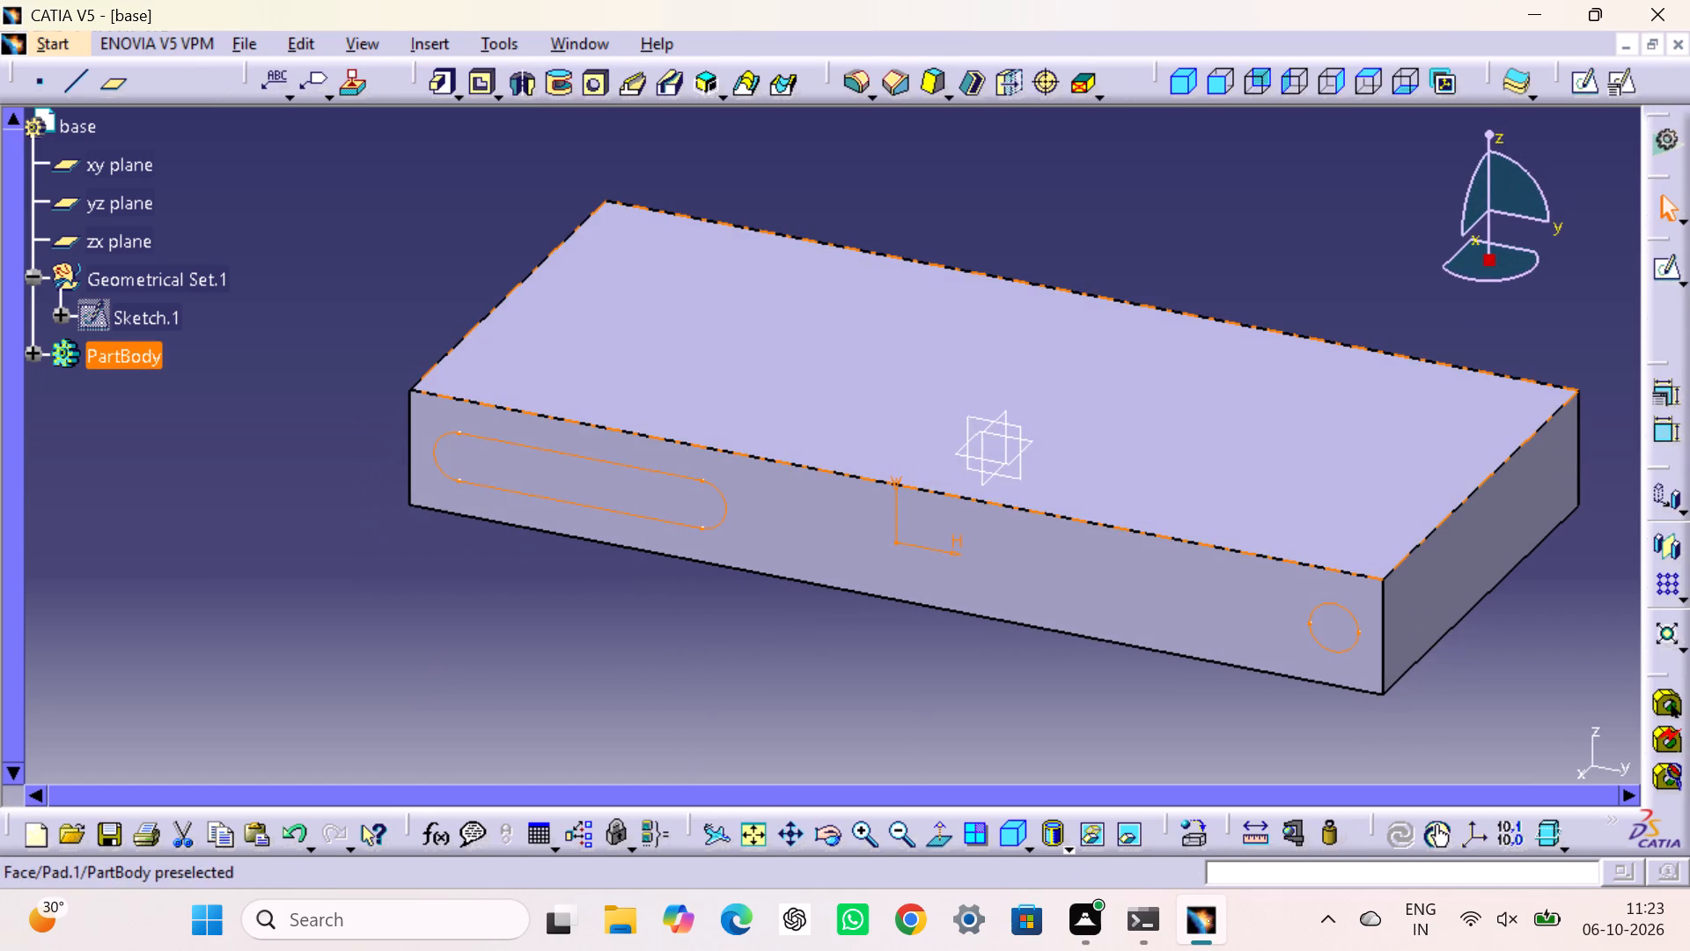
{"action": "left_click", "coordinate": [473, 82]}
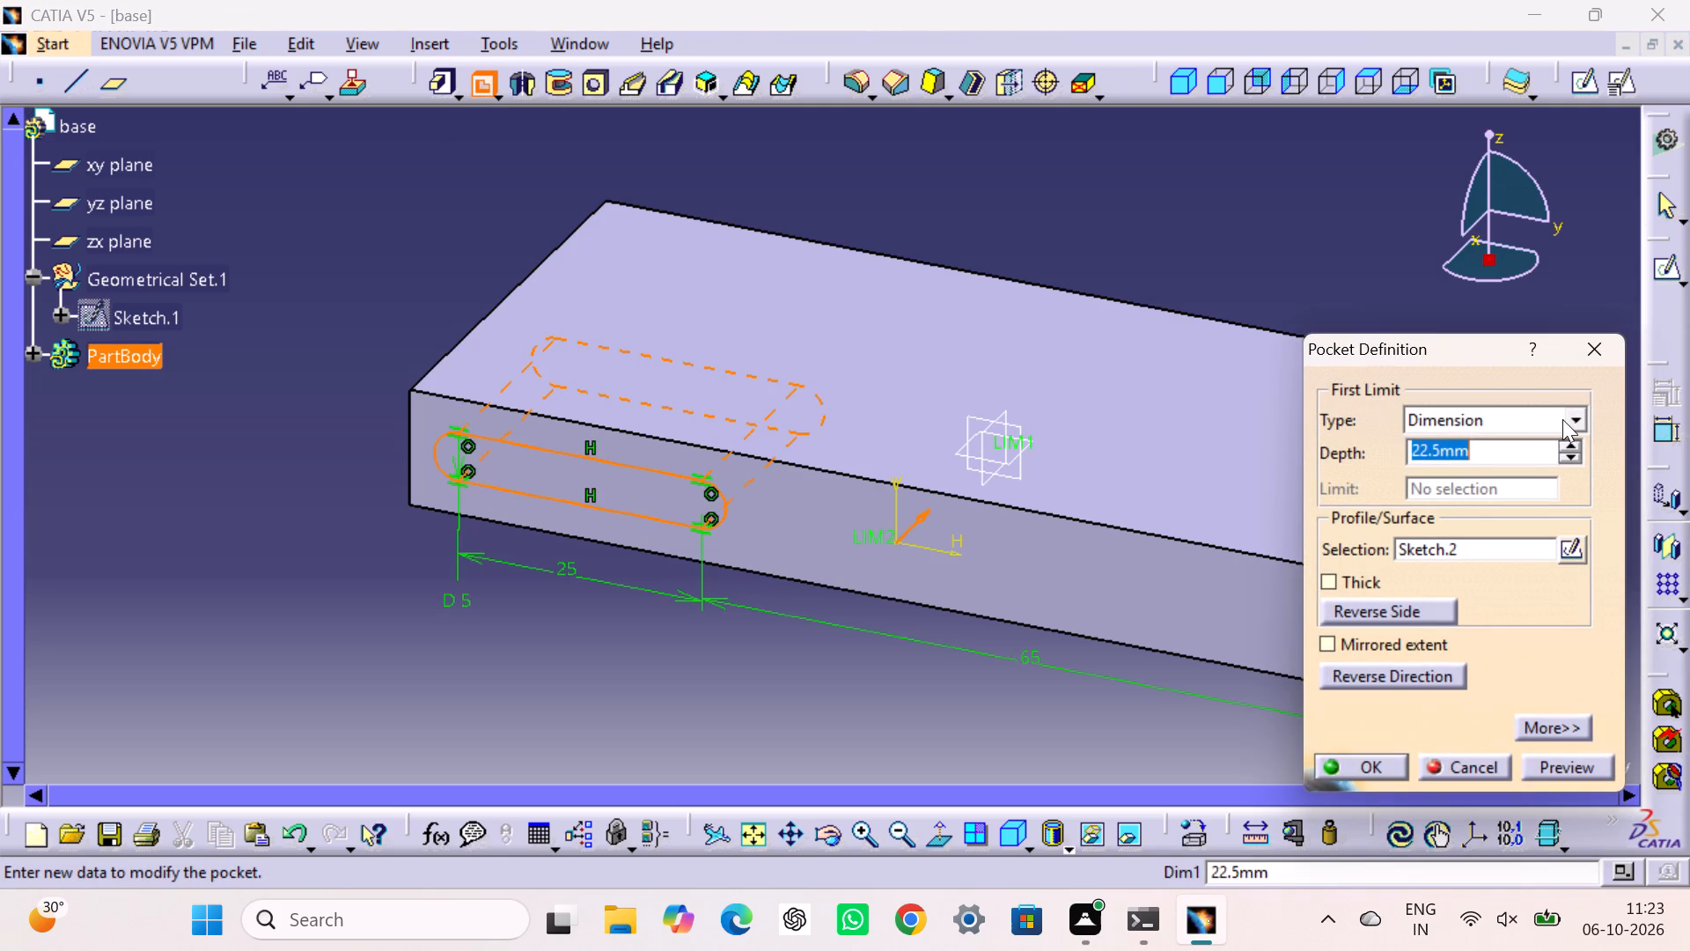
{"action": "left_click", "coordinate": [1567, 419]}
{"action": "left_click", "coordinate": [1522, 484]}
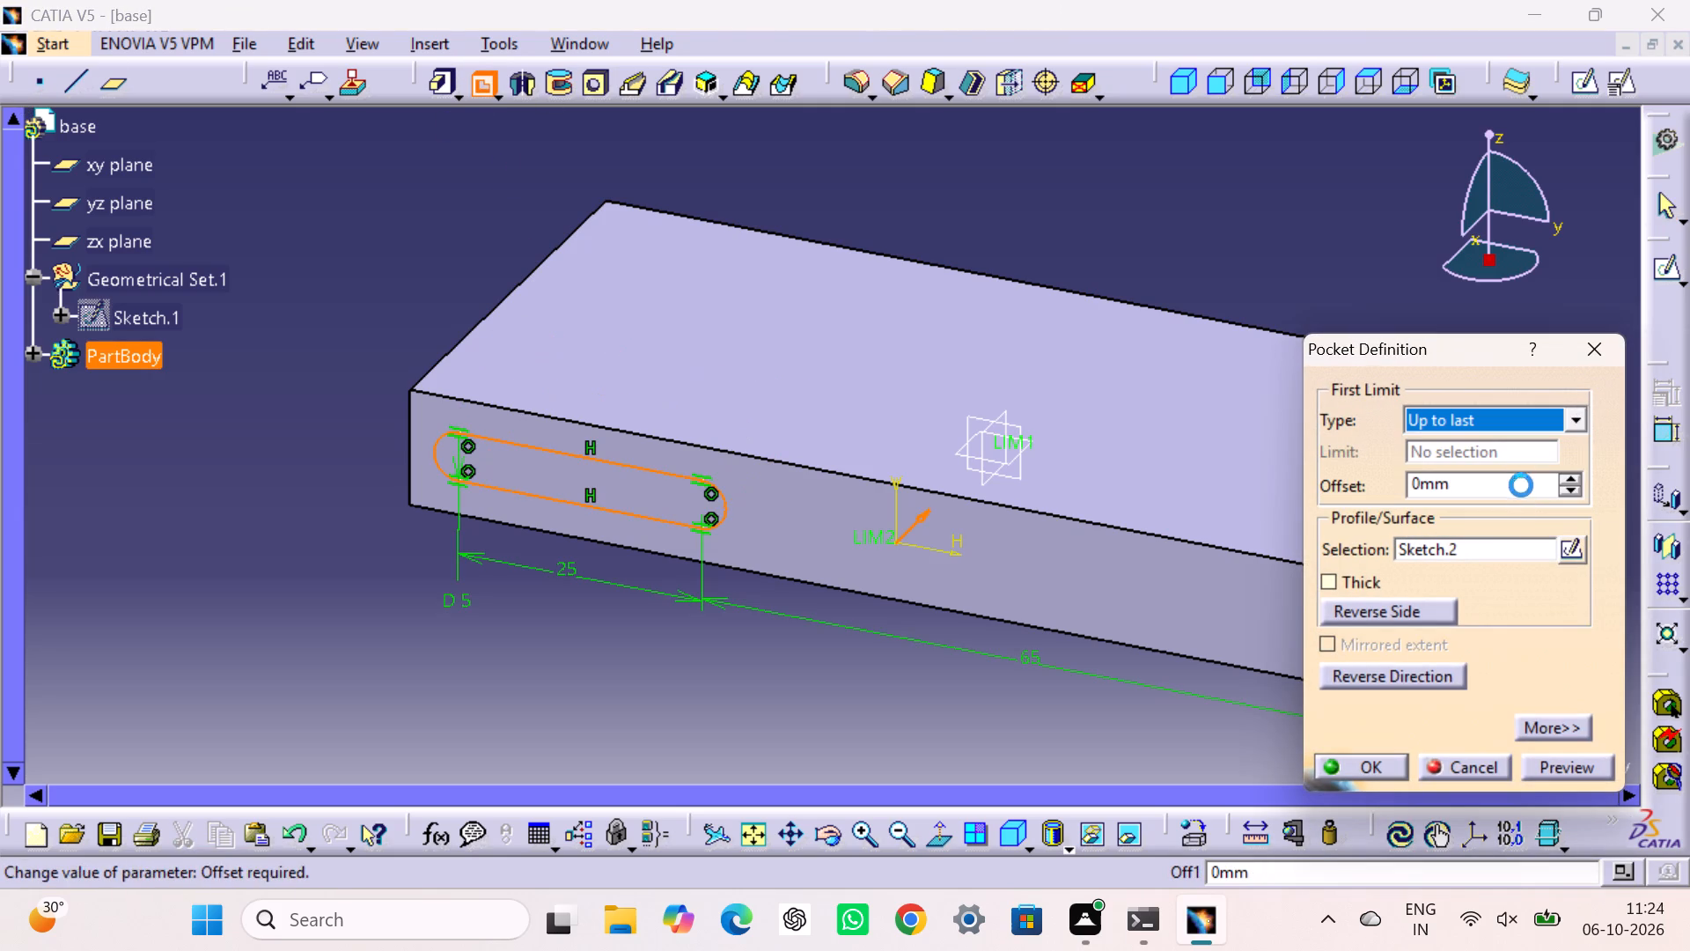
{"action": "left_click", "coordinate": [1399, 759]}
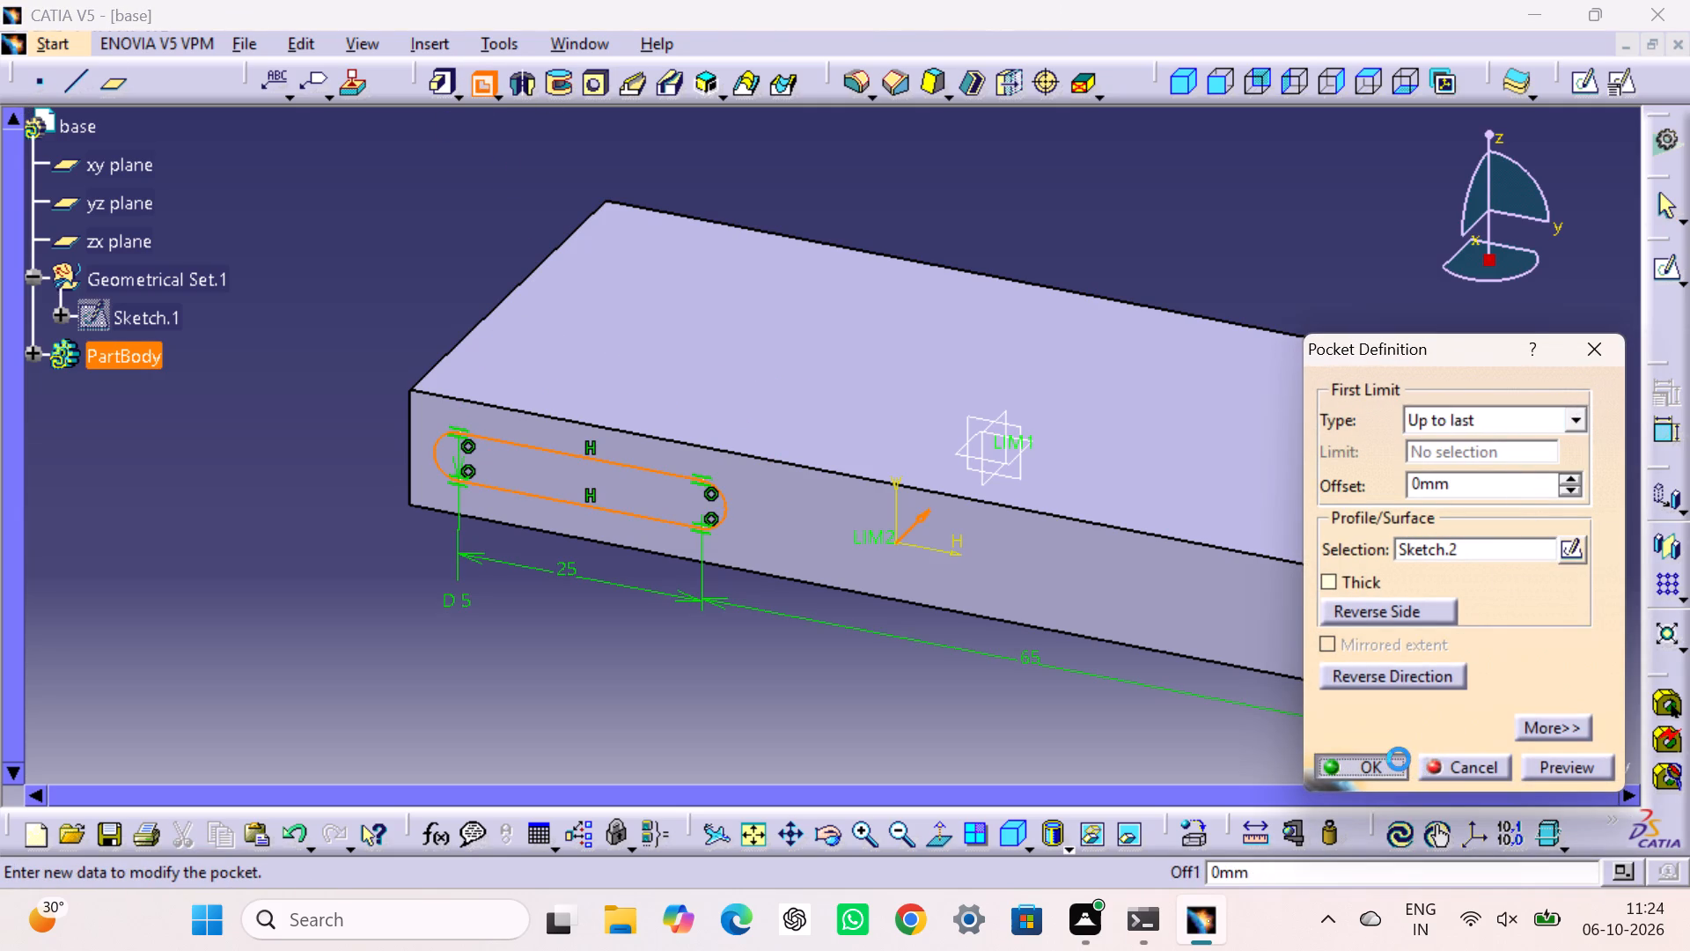
{"action": "left_click", "coordinate": [1222, 741]}
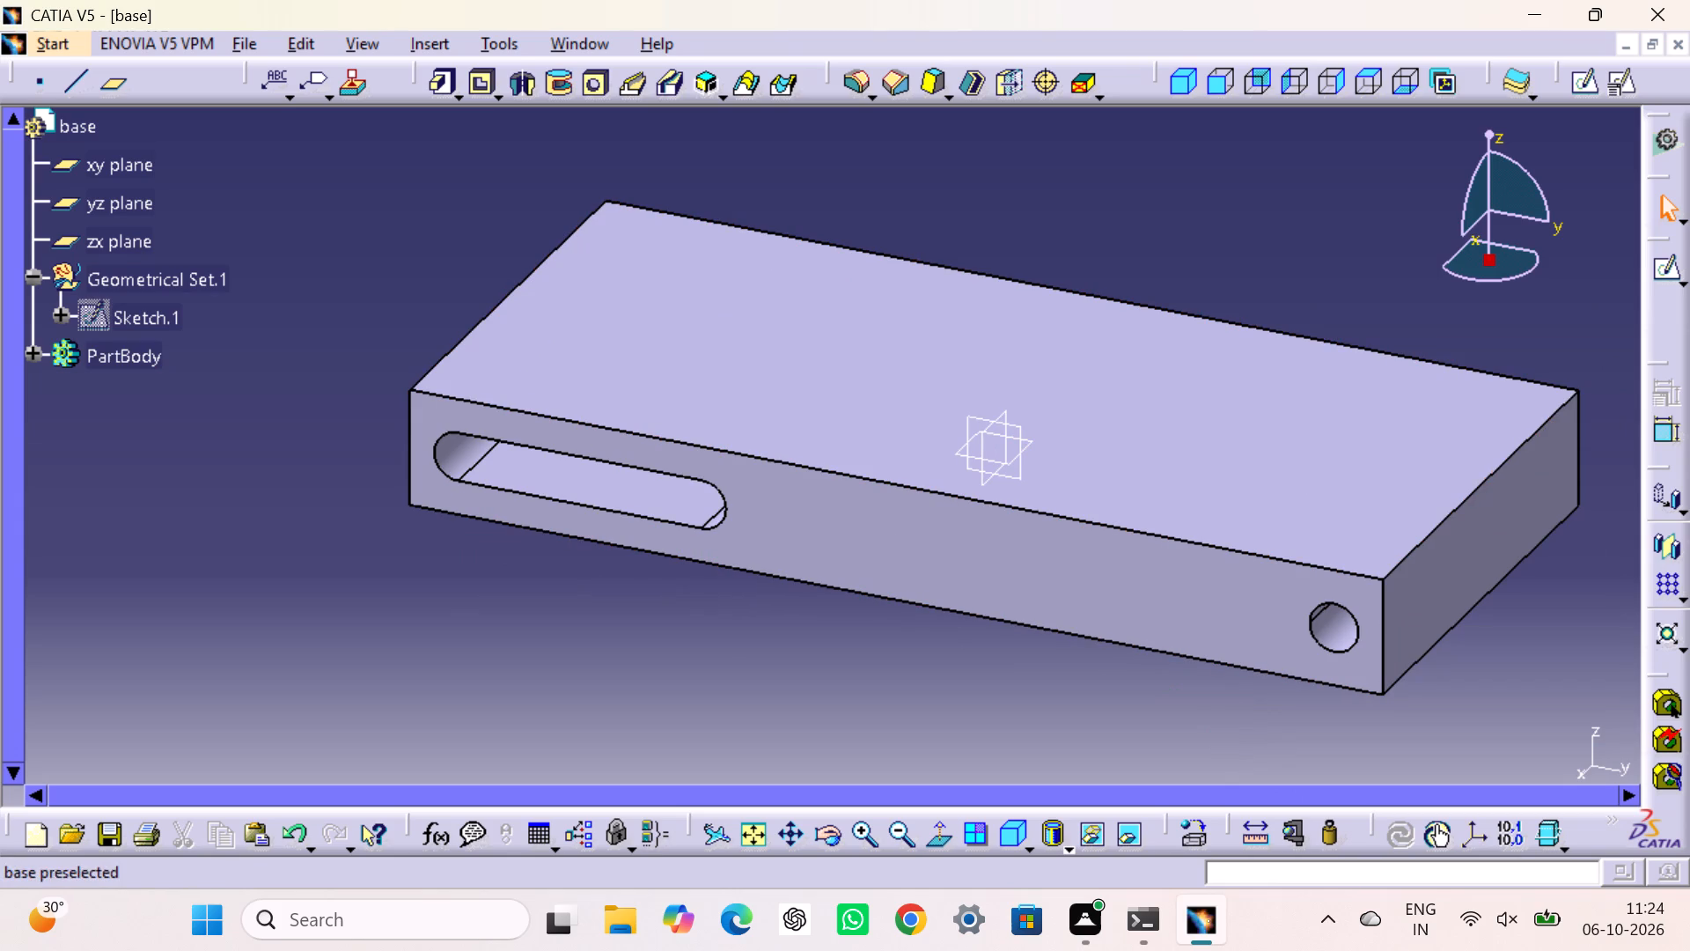
Examine the slot and hole cut through the plate from several viewing angles.
{"action": "left_click", "coordinate": [573, 170]}
{"action": "scroll", "coordinate": [587, 378], "scroll_direction": "up", "scroll_amount": 2}
{"action": "scroll", "coordinate": [630, 440], "scroll_direction": "down", "scroll_amount": 2}
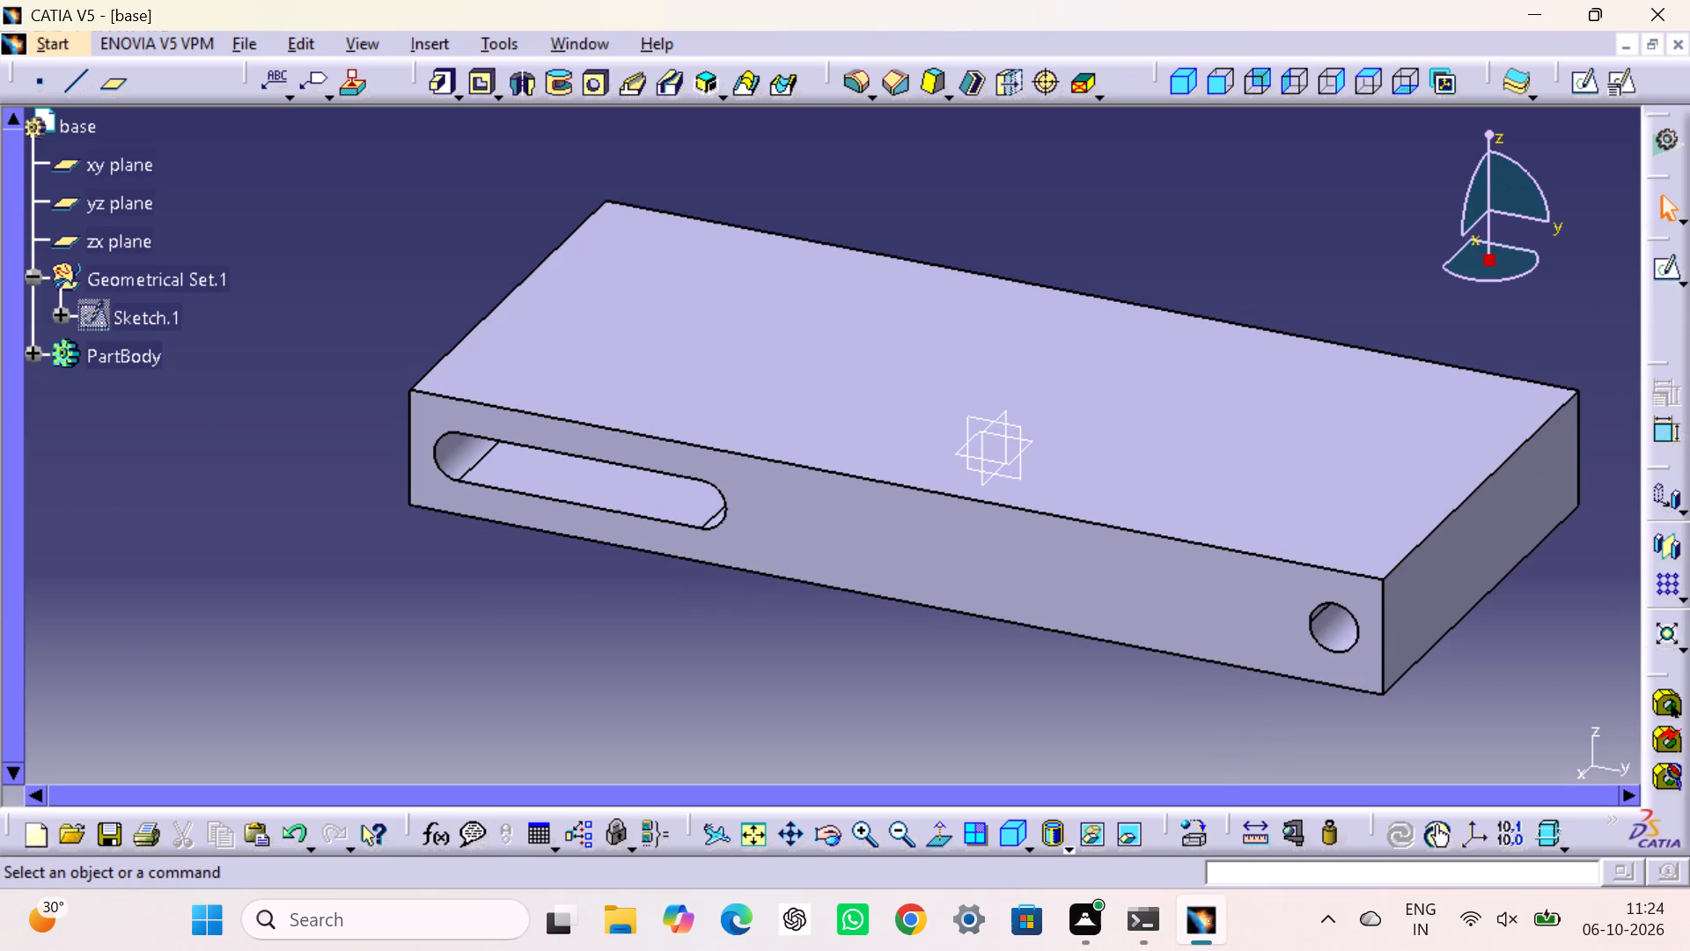
{"action": "scroll", "coordinate": [753, 585], "scroll_direction": "down", "scroll_amount": 1}
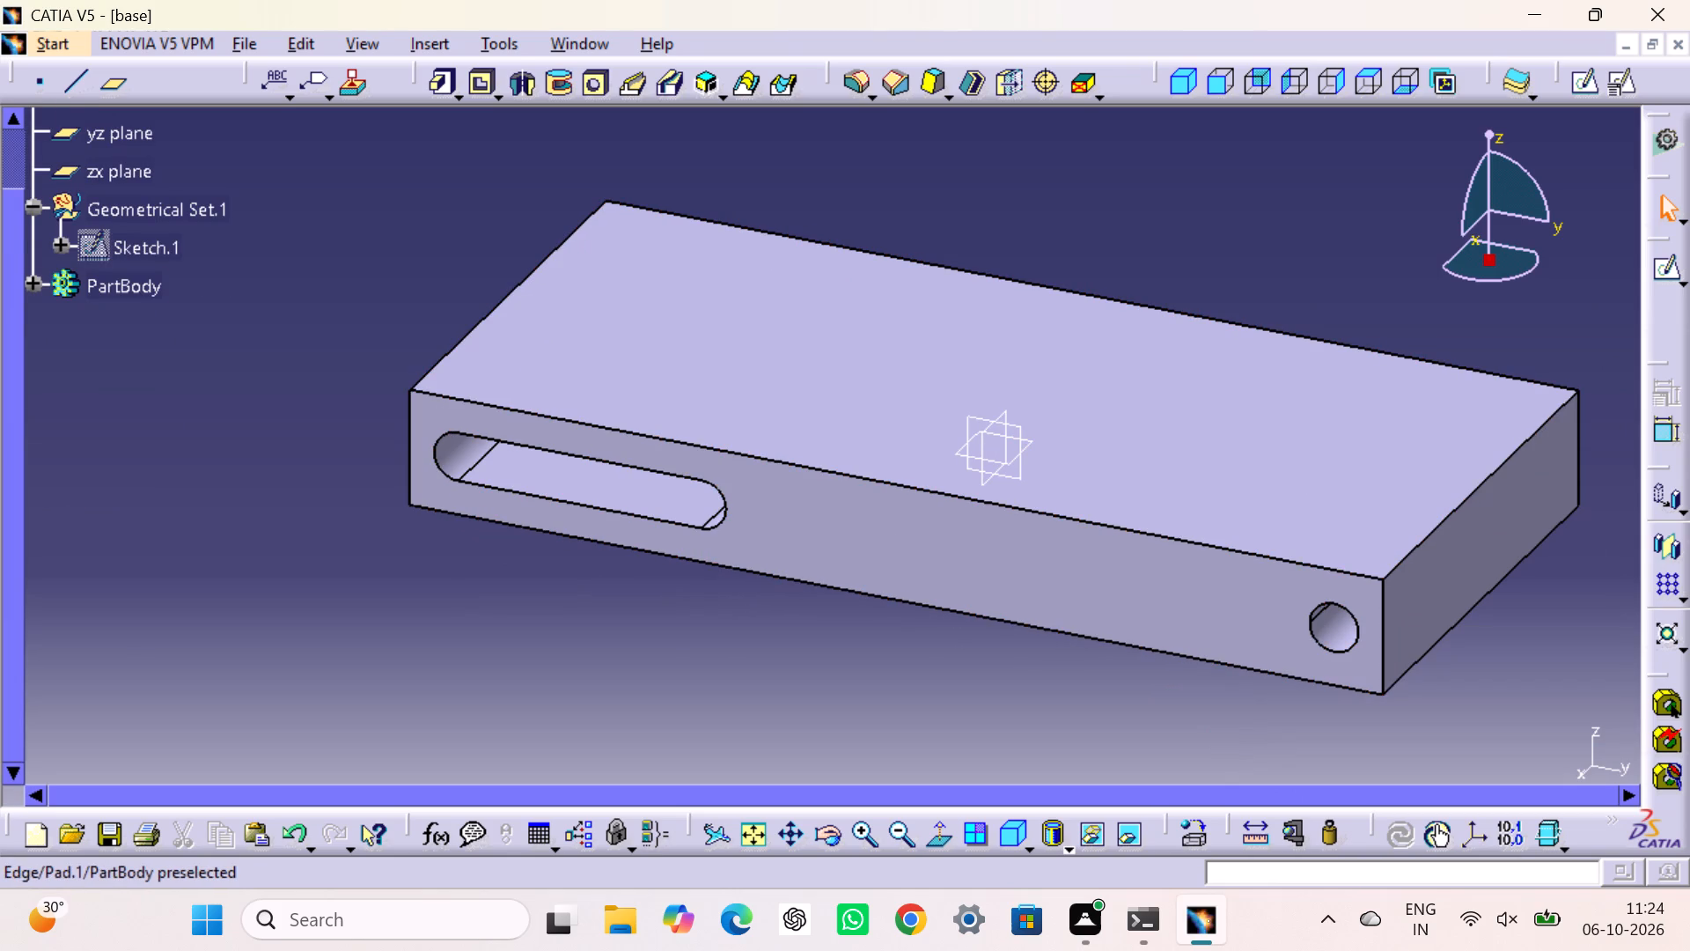
{"action": "middle_click_drag", "start_coordinate": [915, 647], "coordinate": [780, 604]}
{"action": "middle_click_drag", "start_coordinate": [783, 580], "coordinate": [960, 445]}
{"action": "right_click", "coordinate": [783, 580]}
{"action": "right_click", "coordinate": [783, 580]}
{"action": "right_click_drag", "start_coordinate": [783, 580], "coordinate": [960, 445]}
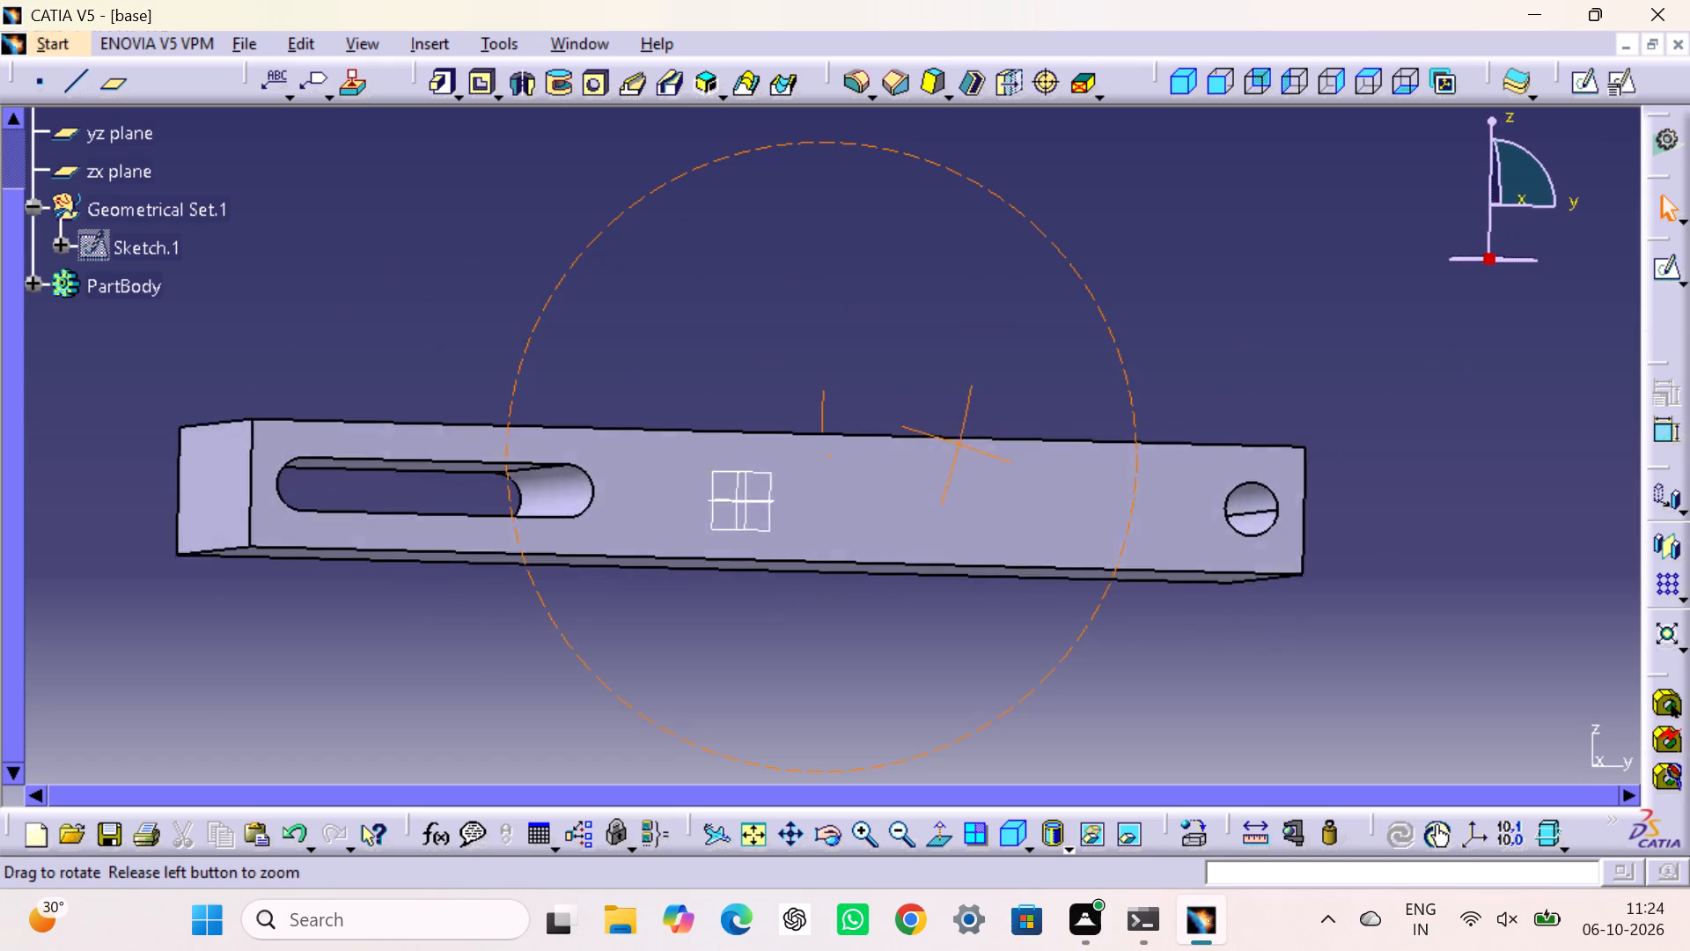
{"action": "middle_click_drag", "start_coordinate": [960, 445], "coordinate": [641, 476]}
{"action": "right_click_drag", "start_coordinate": [960, 445], "coordinate": [641, 476]}
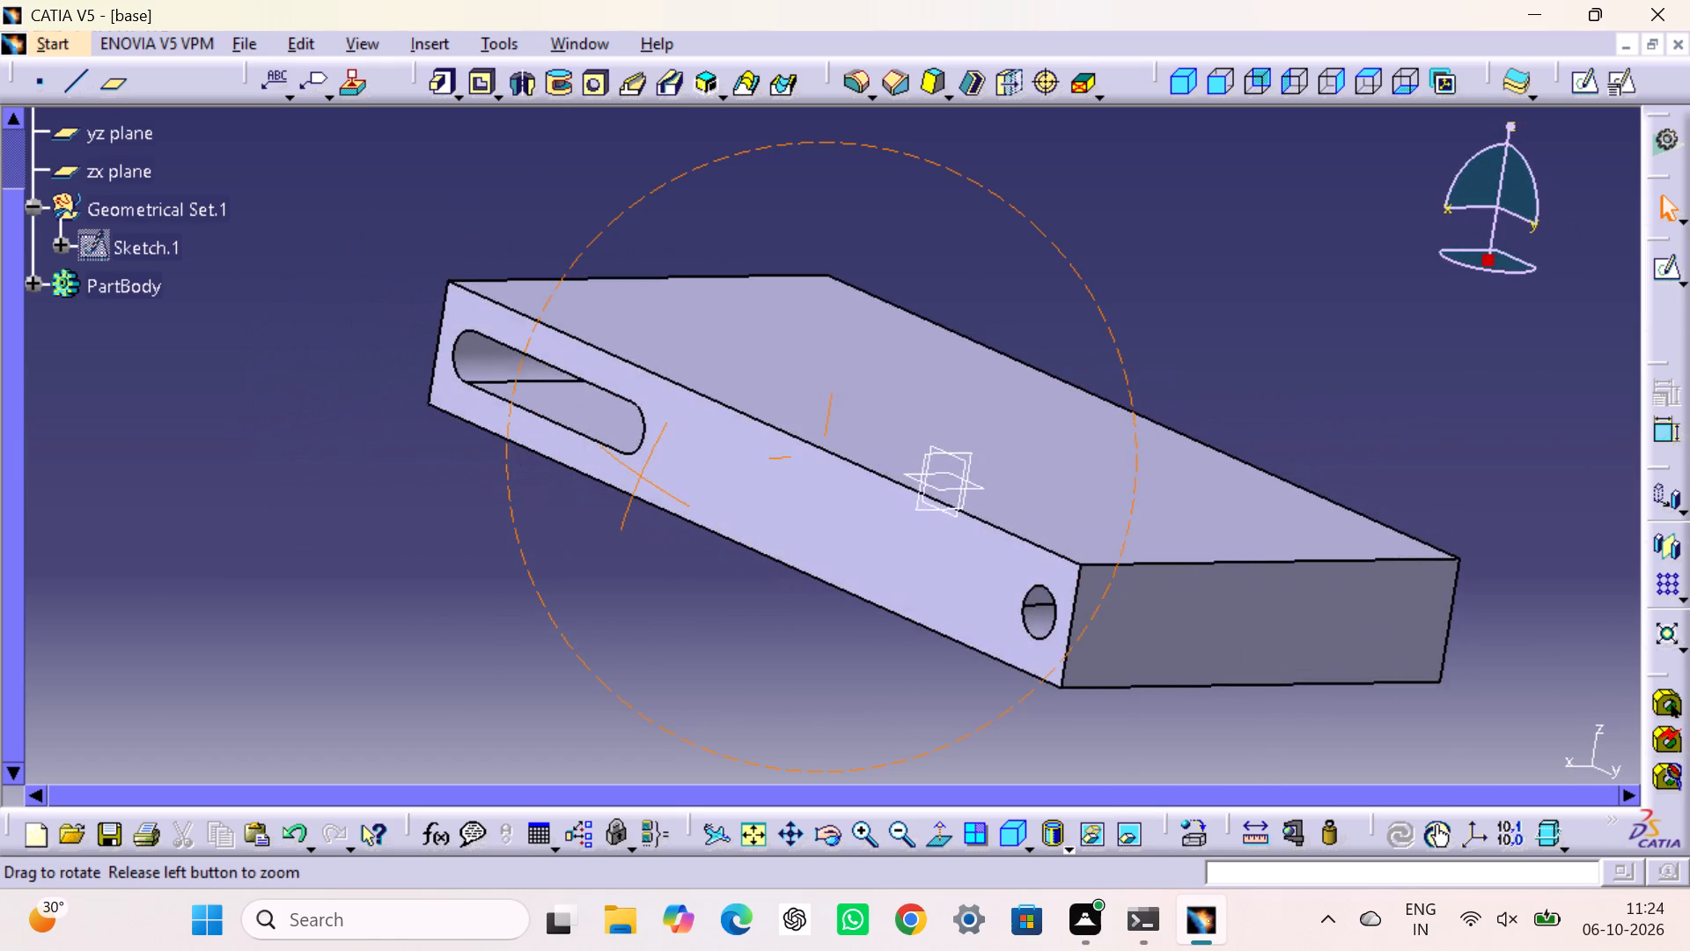
{"action": "middle_click_drag", "start_coordinate": [641, 476], "coordinate": [926, 471]}
{"action": "right_click_drag", "start_coordinate": [641, 476], "coordinate": [926, 471]}
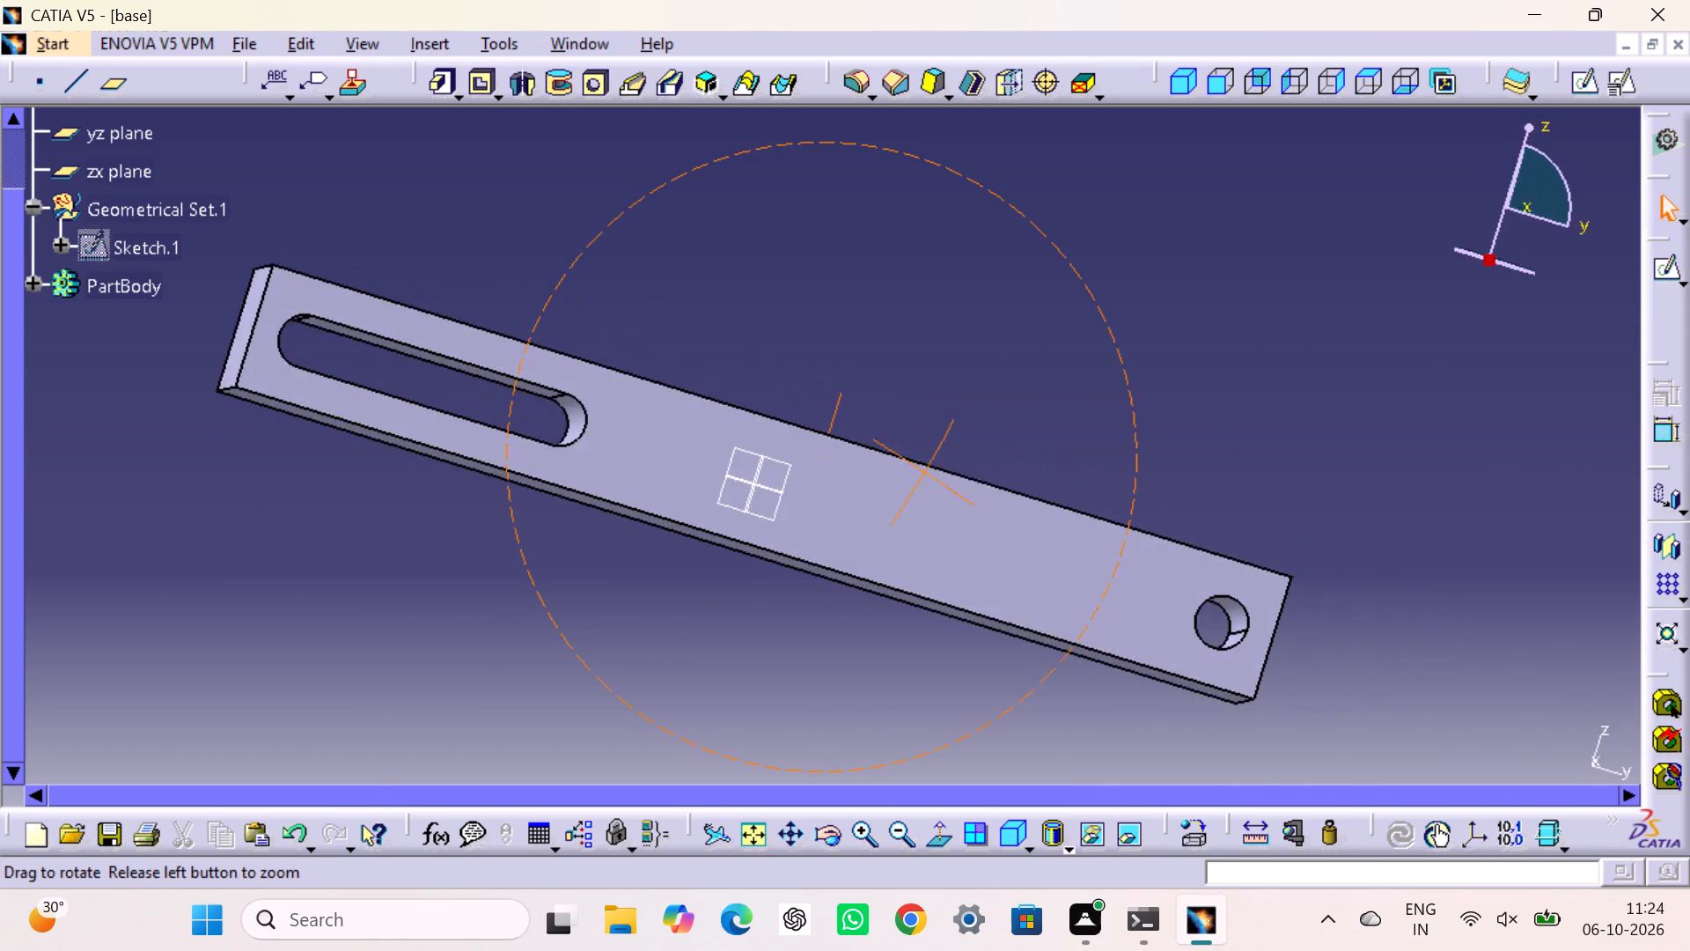
{"action": "middle_click_drag", "start_coordinate": [926, 471], "coordinate": [560, 408]}
{"action": "right_click_drag", "start_coordinate": [926, 471], "coordinate": [560, 408]}
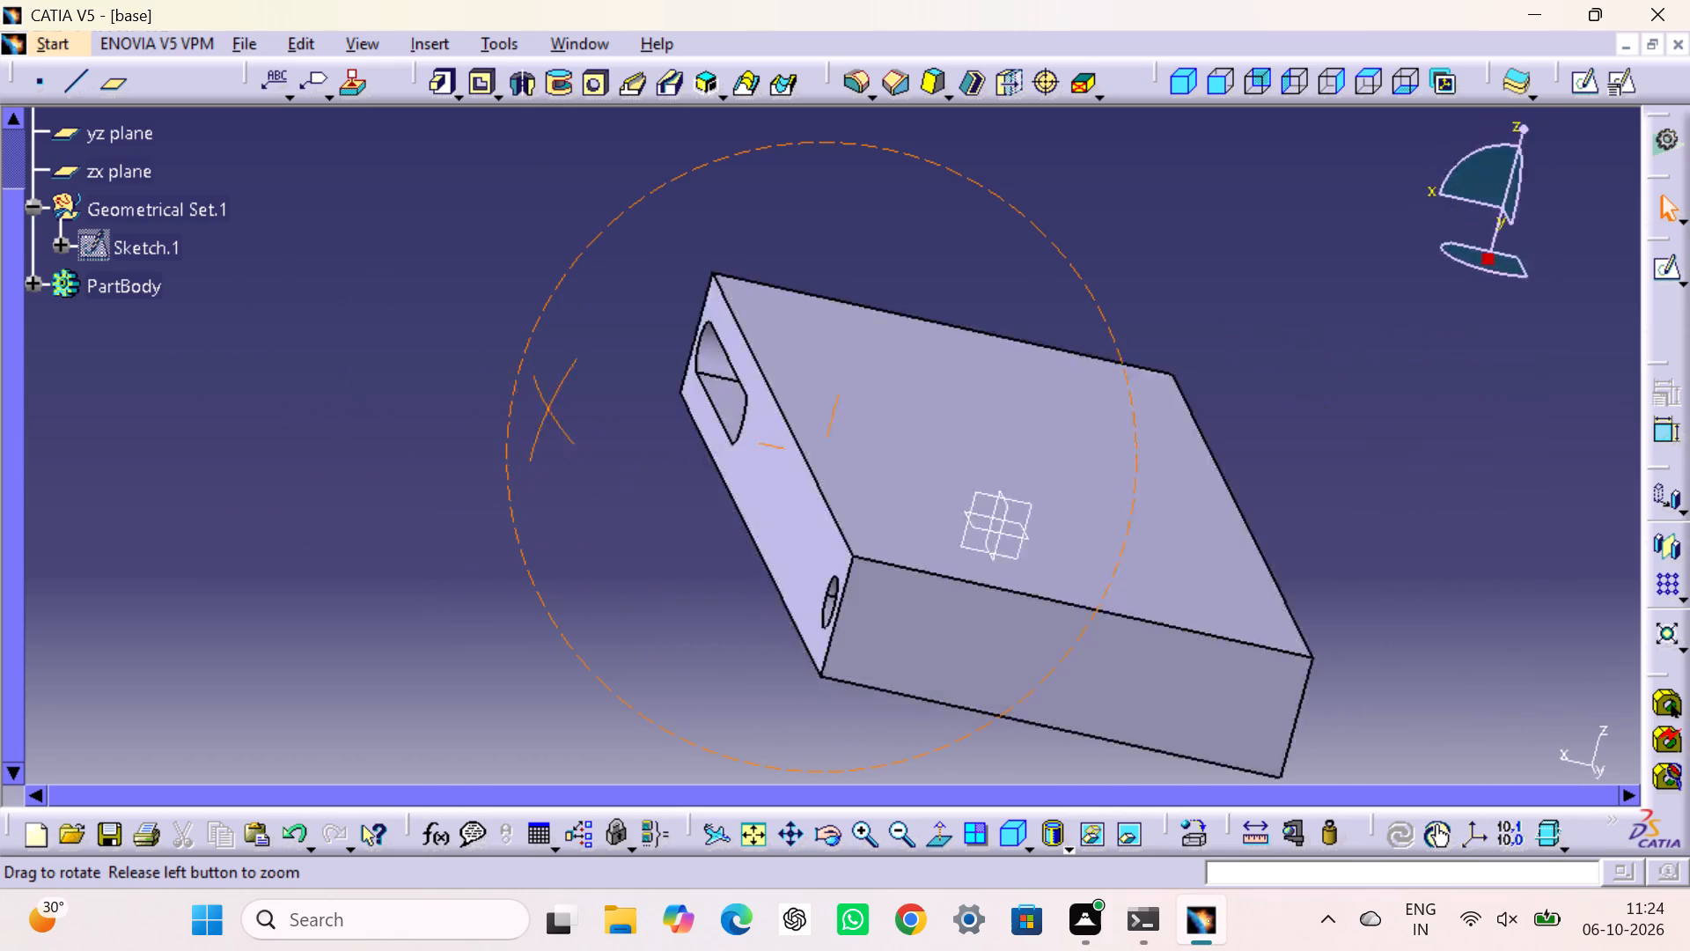
{"action": "middle_click_drag", "start_coordinate": [560, 408], "coordinate": [782, 480]}
{"action": "right_click_drag", "start_coordinate": [560, 408], "coordinate": [782, 480]}
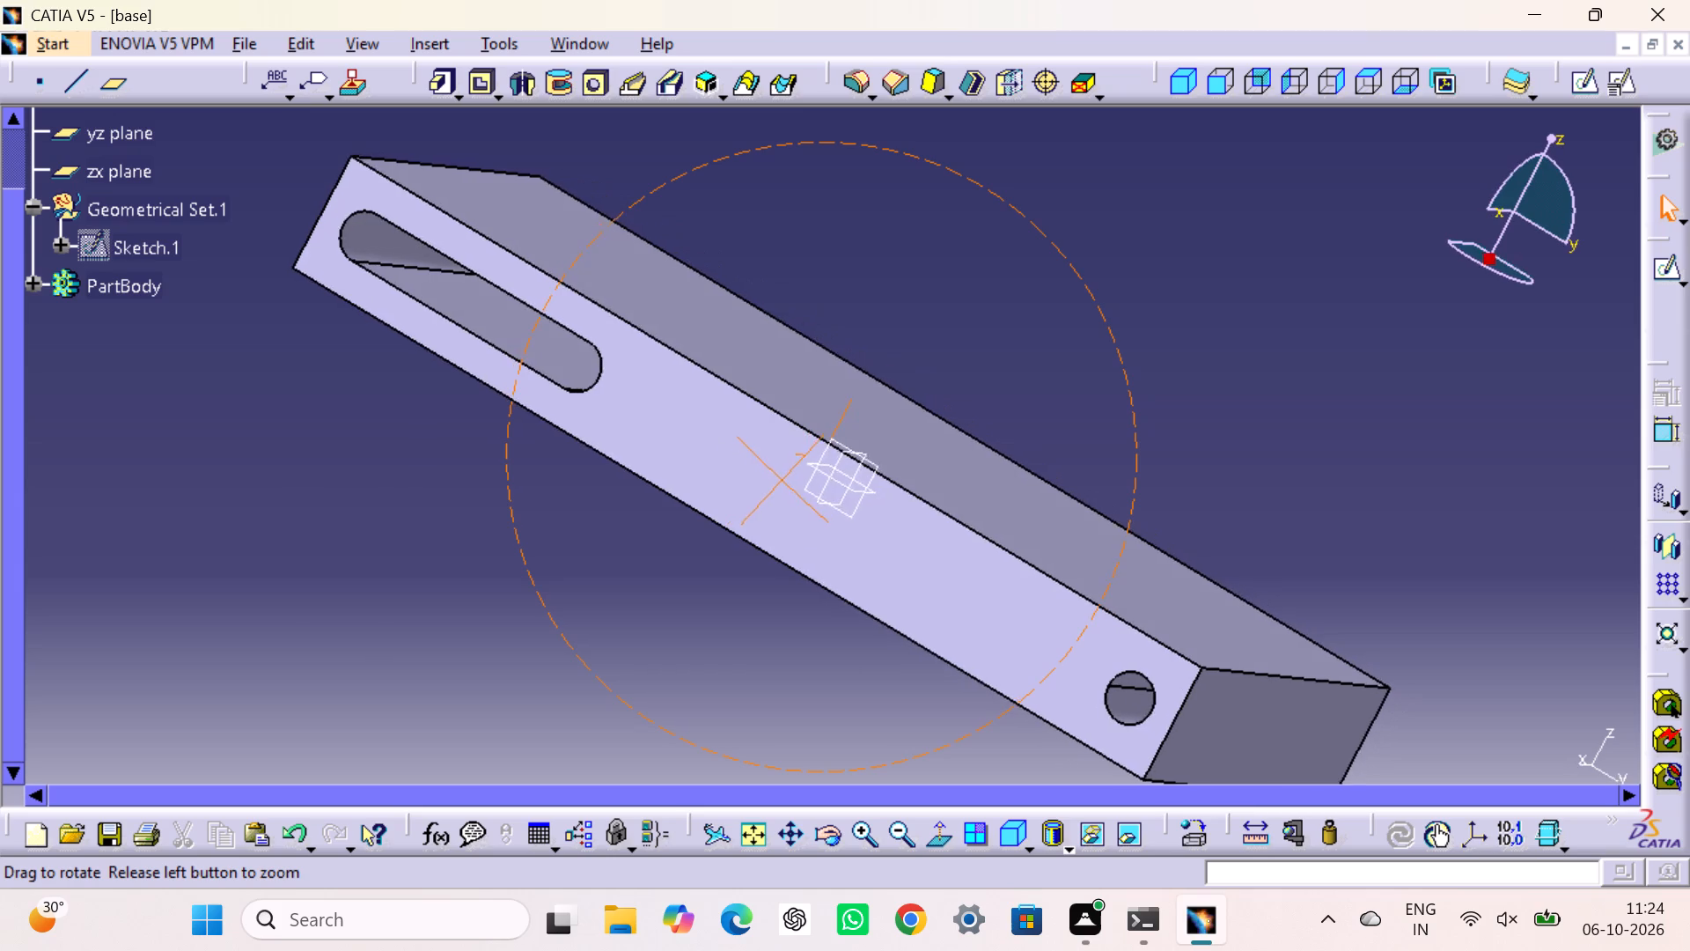
{"action": "right_click_drag", "start_coordinate": [782, 480], "coordinate": [746, 466]}
{"action": "middle_click_drag", "start_coordinate": [782, 480], "coordinate": [739, 453]}
{"action": "left_click", "coordinate": [1067, 315]}
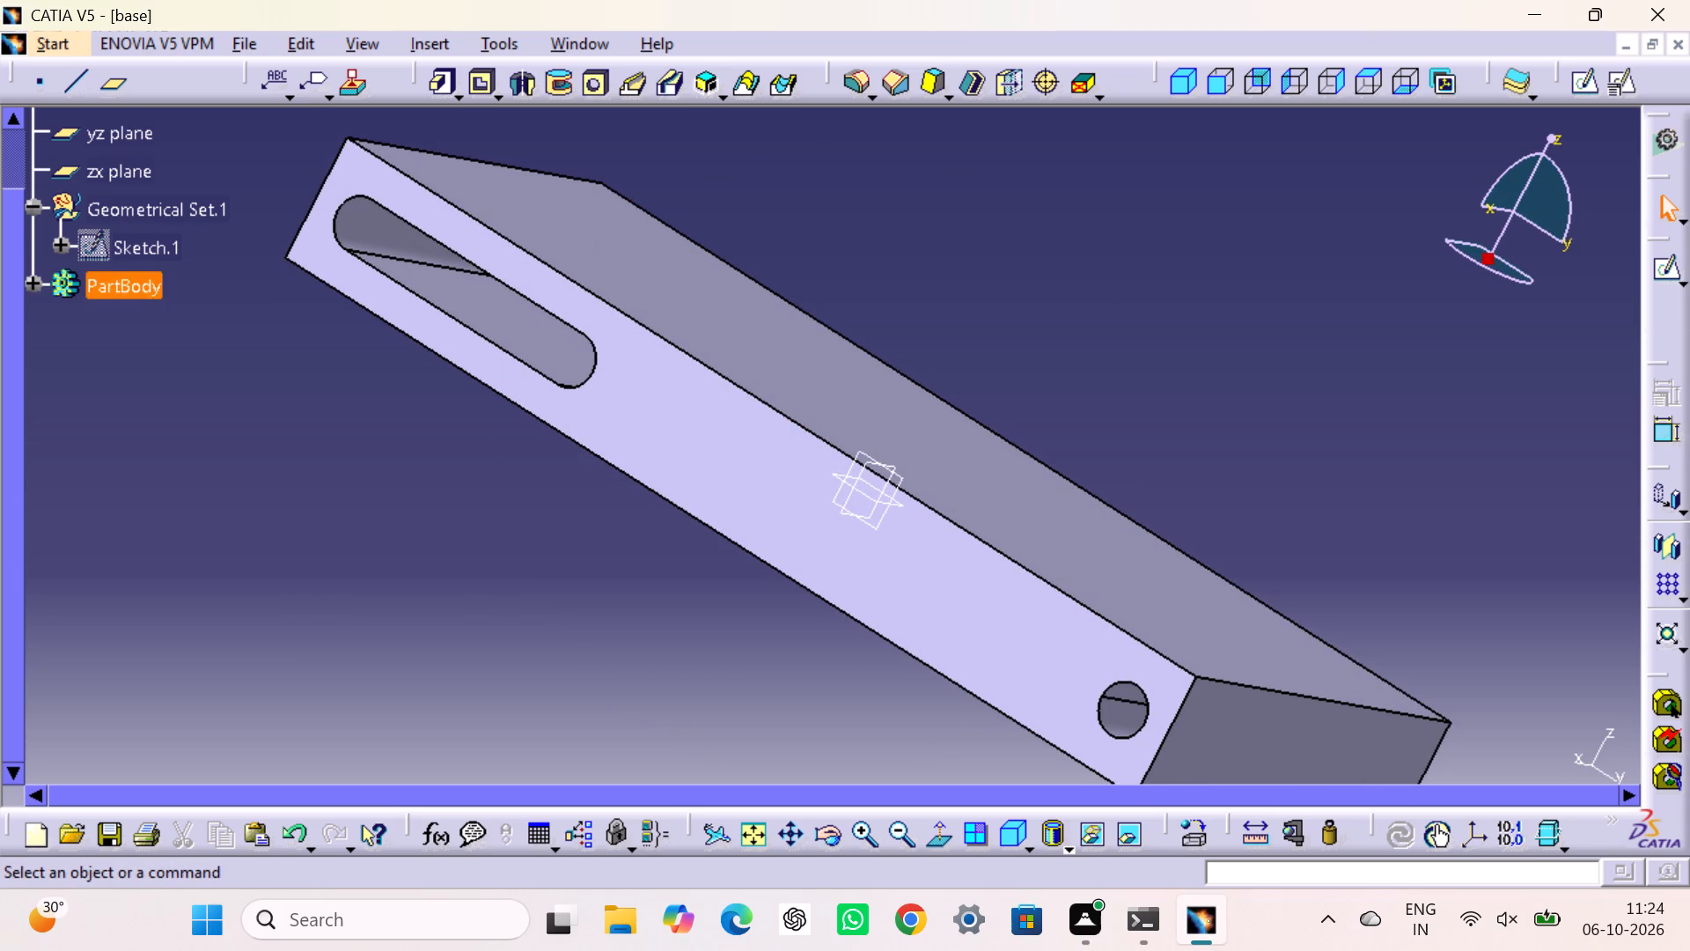
Set the PartBody's fill colour to red in its graphic properties.
{"action": "left_click", "coordinate": [143, 276]}
{"action": "right_click", "coordinate": [143, 276]}
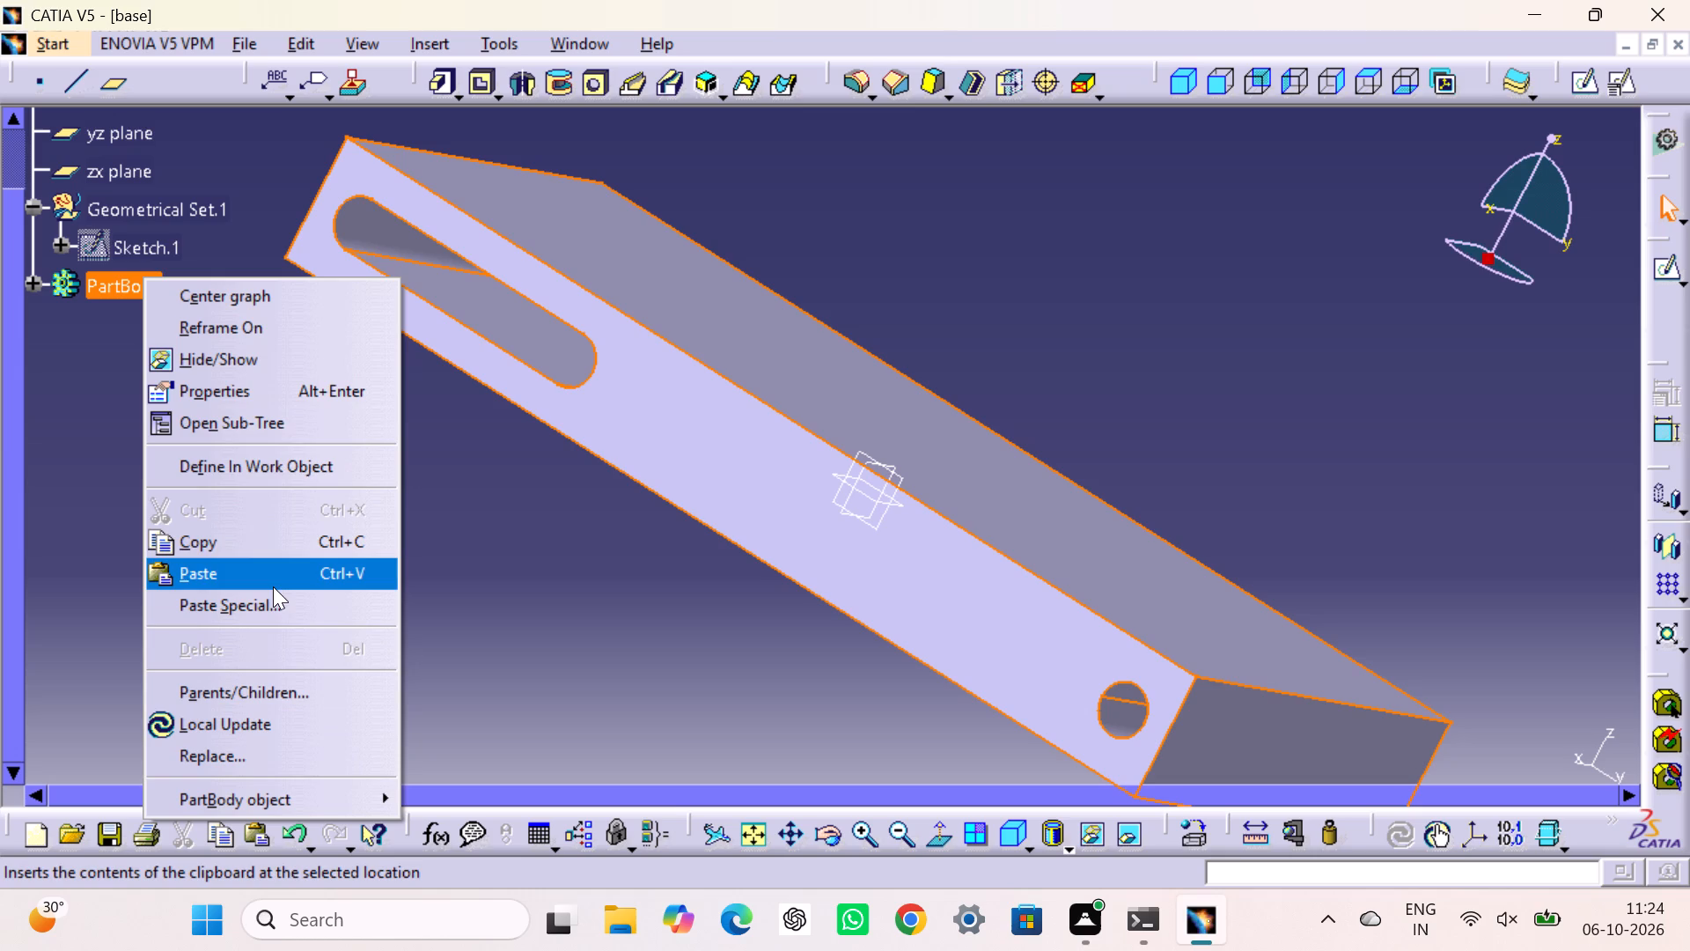
{"action": "left_click", "coordinate": [297, 398]}
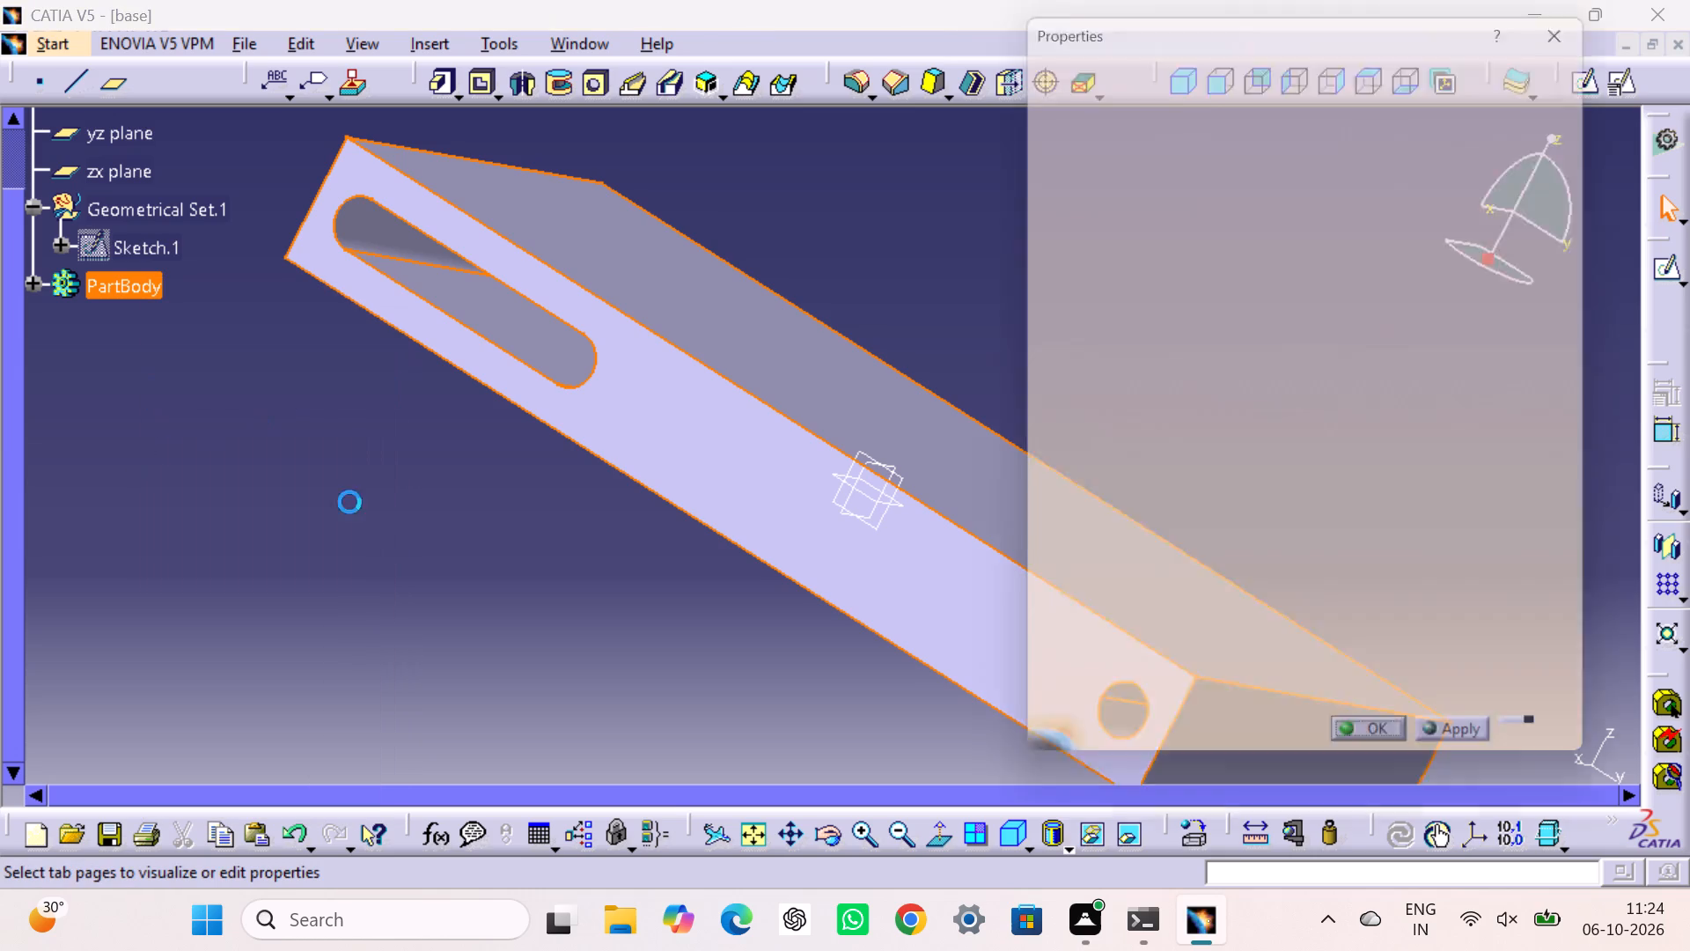
{"action": "left_click", "coordinate": [1335, 101]}
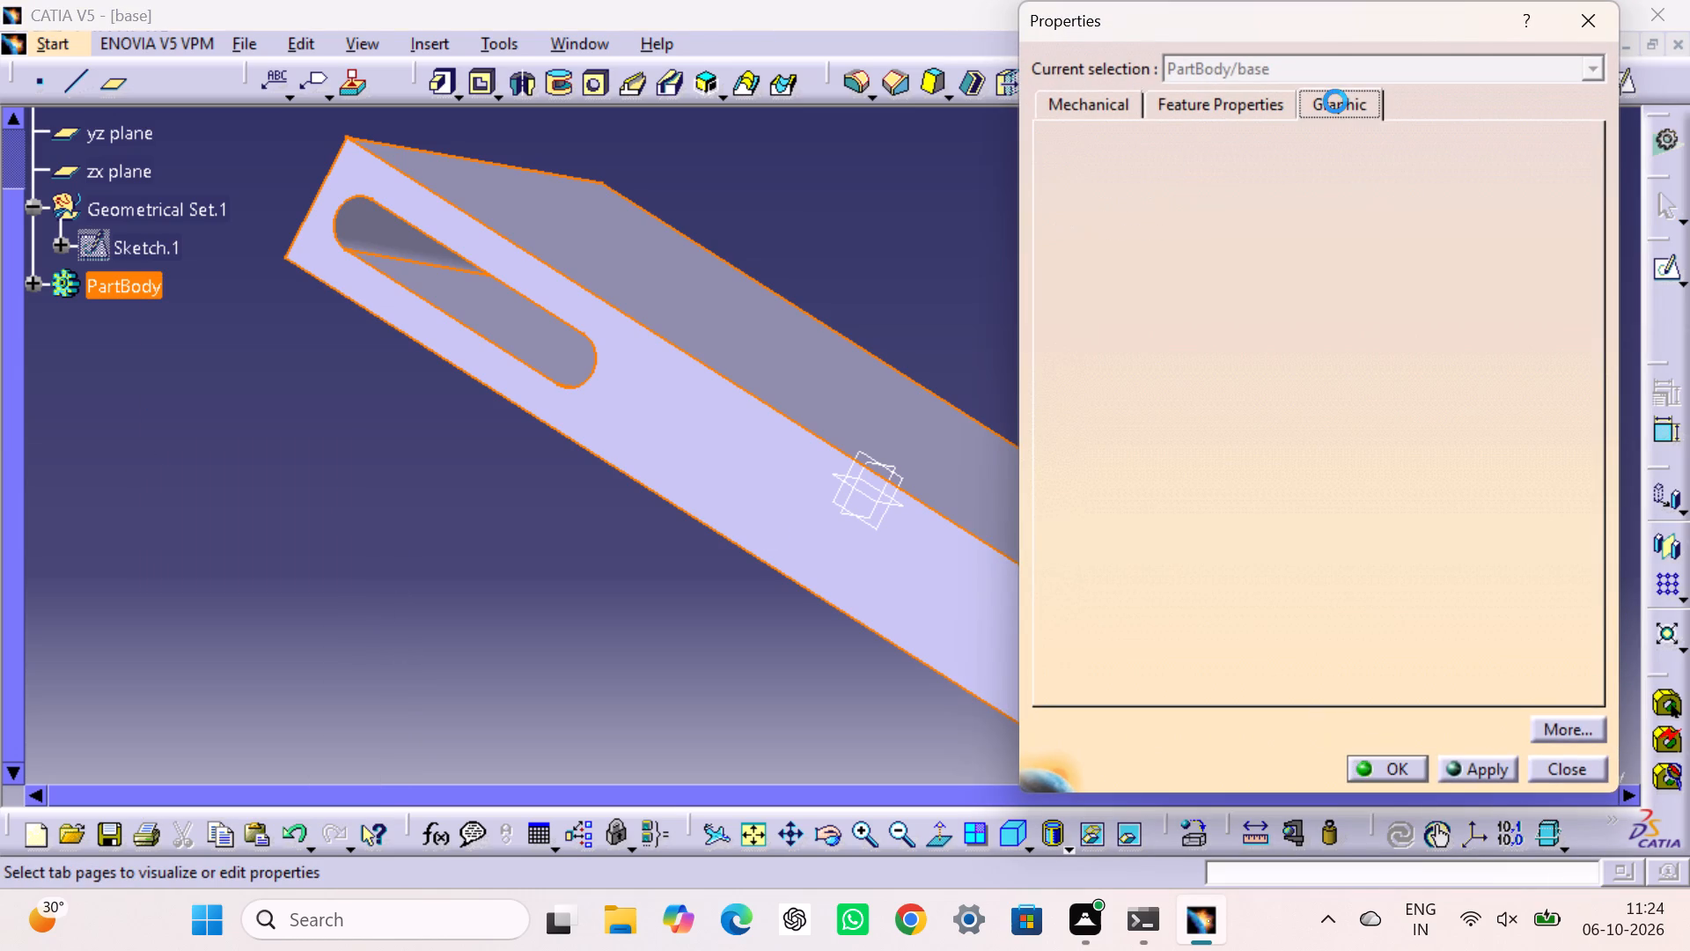
{"action": "left_click", "coordinate": [1197, 181]}
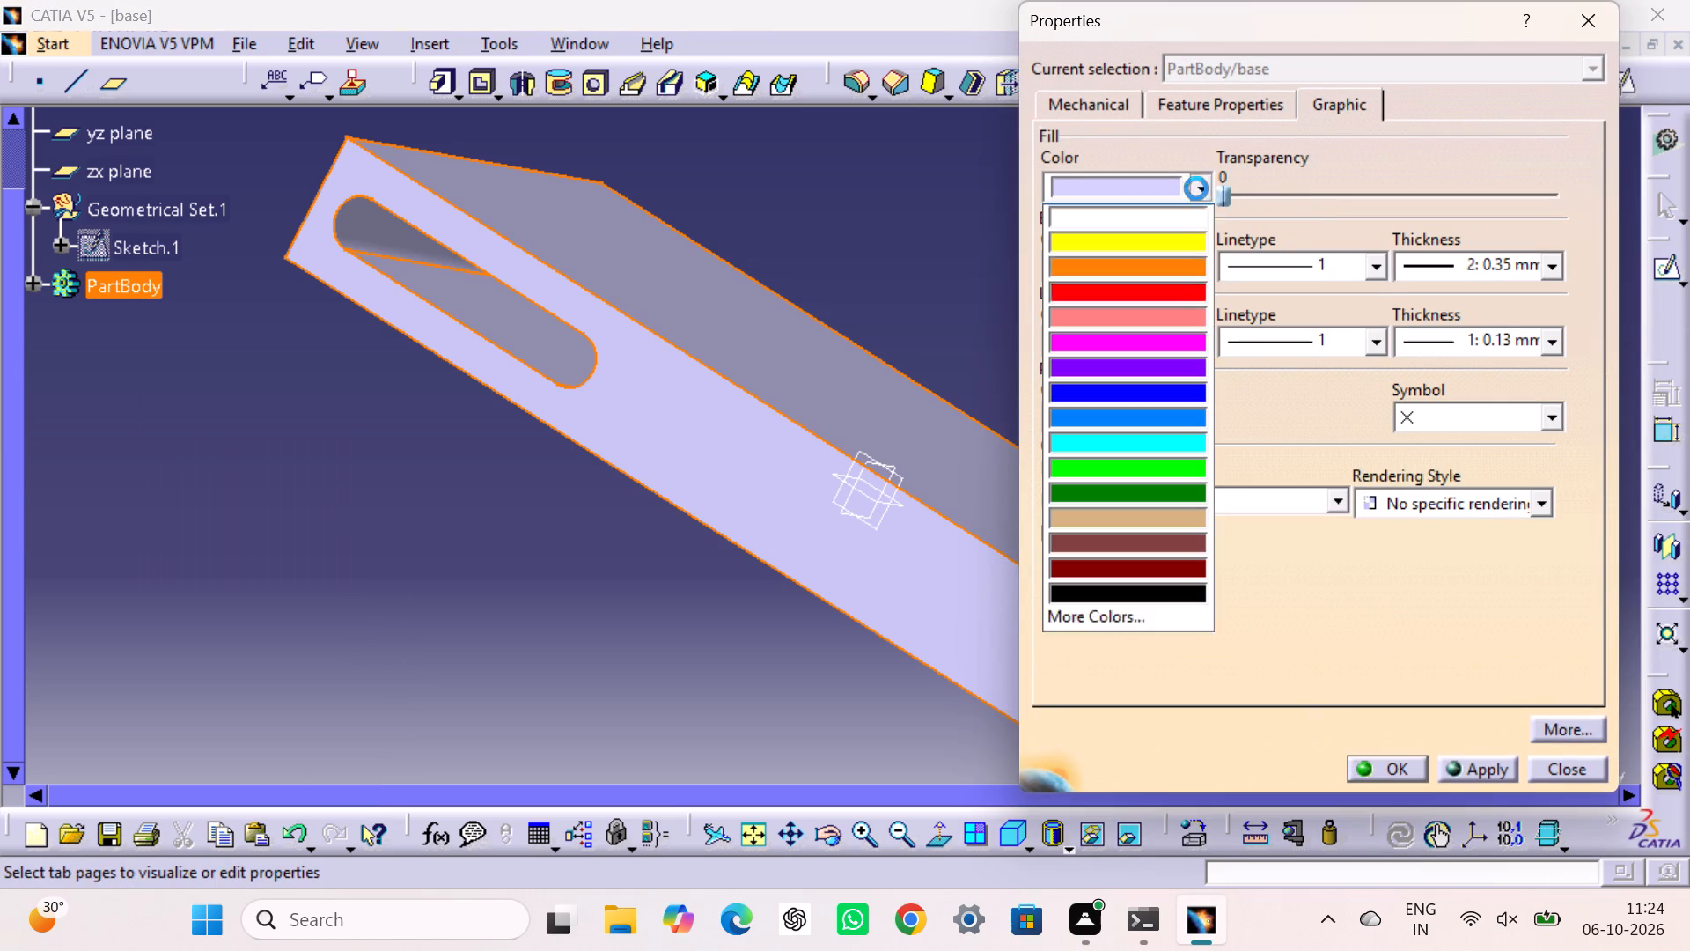
{"action": "left_click", "coordinate": [1153, 316]}
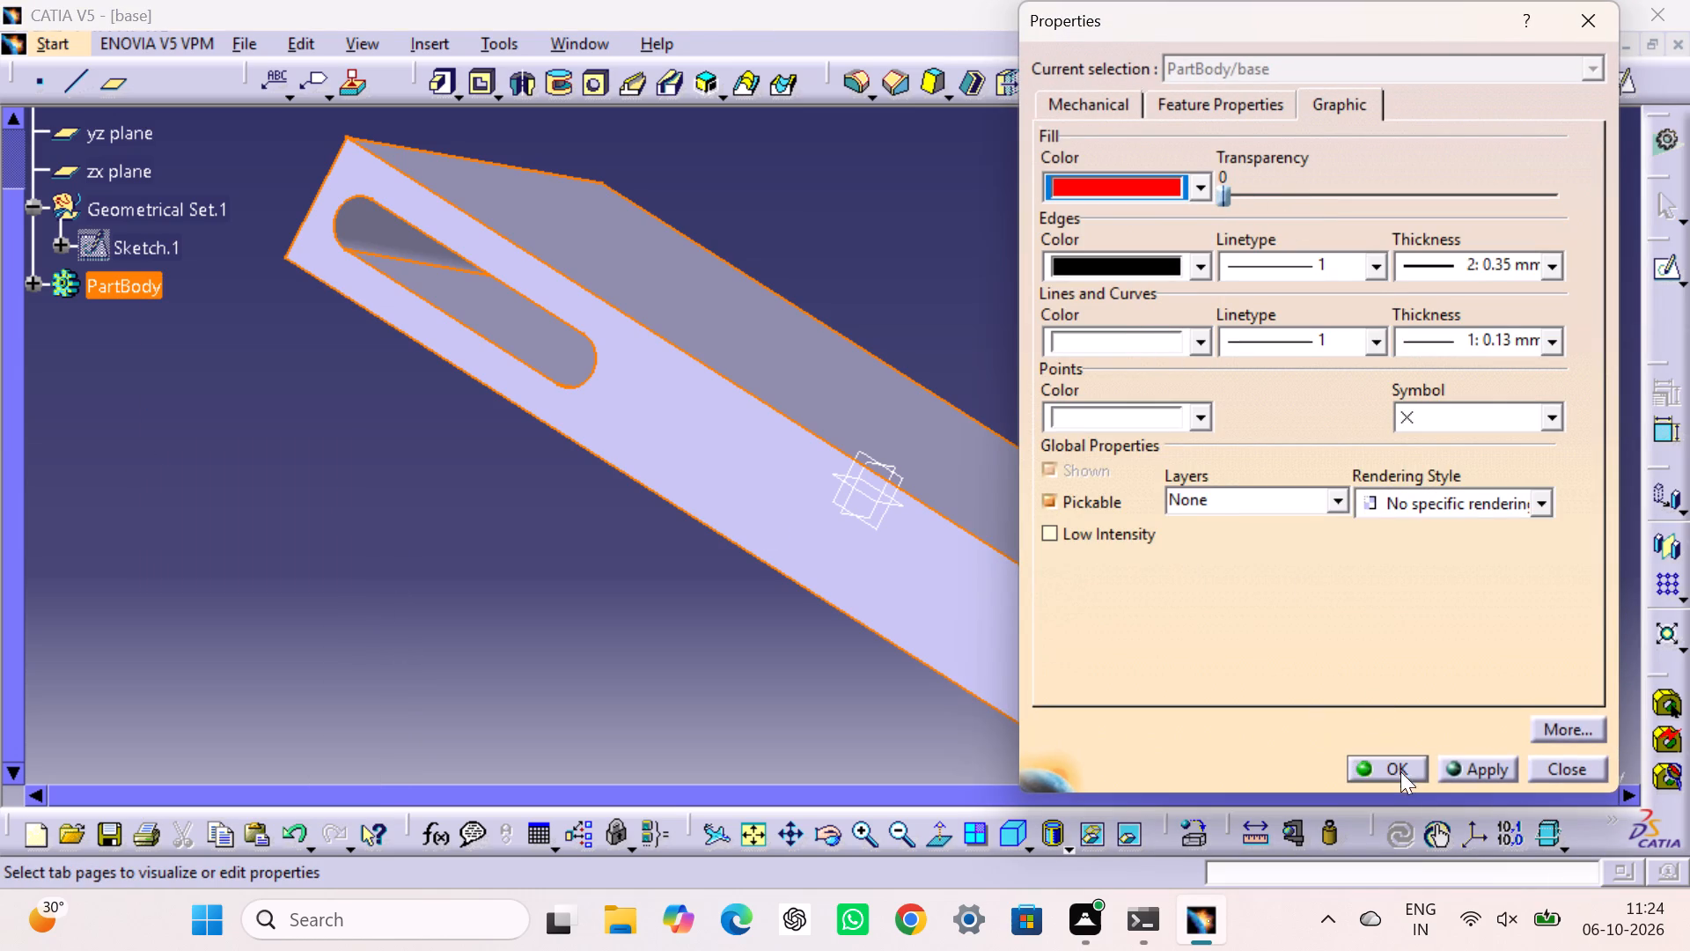
{"action": "left_click", "coordinate": [1392, 765]}
{"action": "left_click", "coordinate": [1329, 518]}
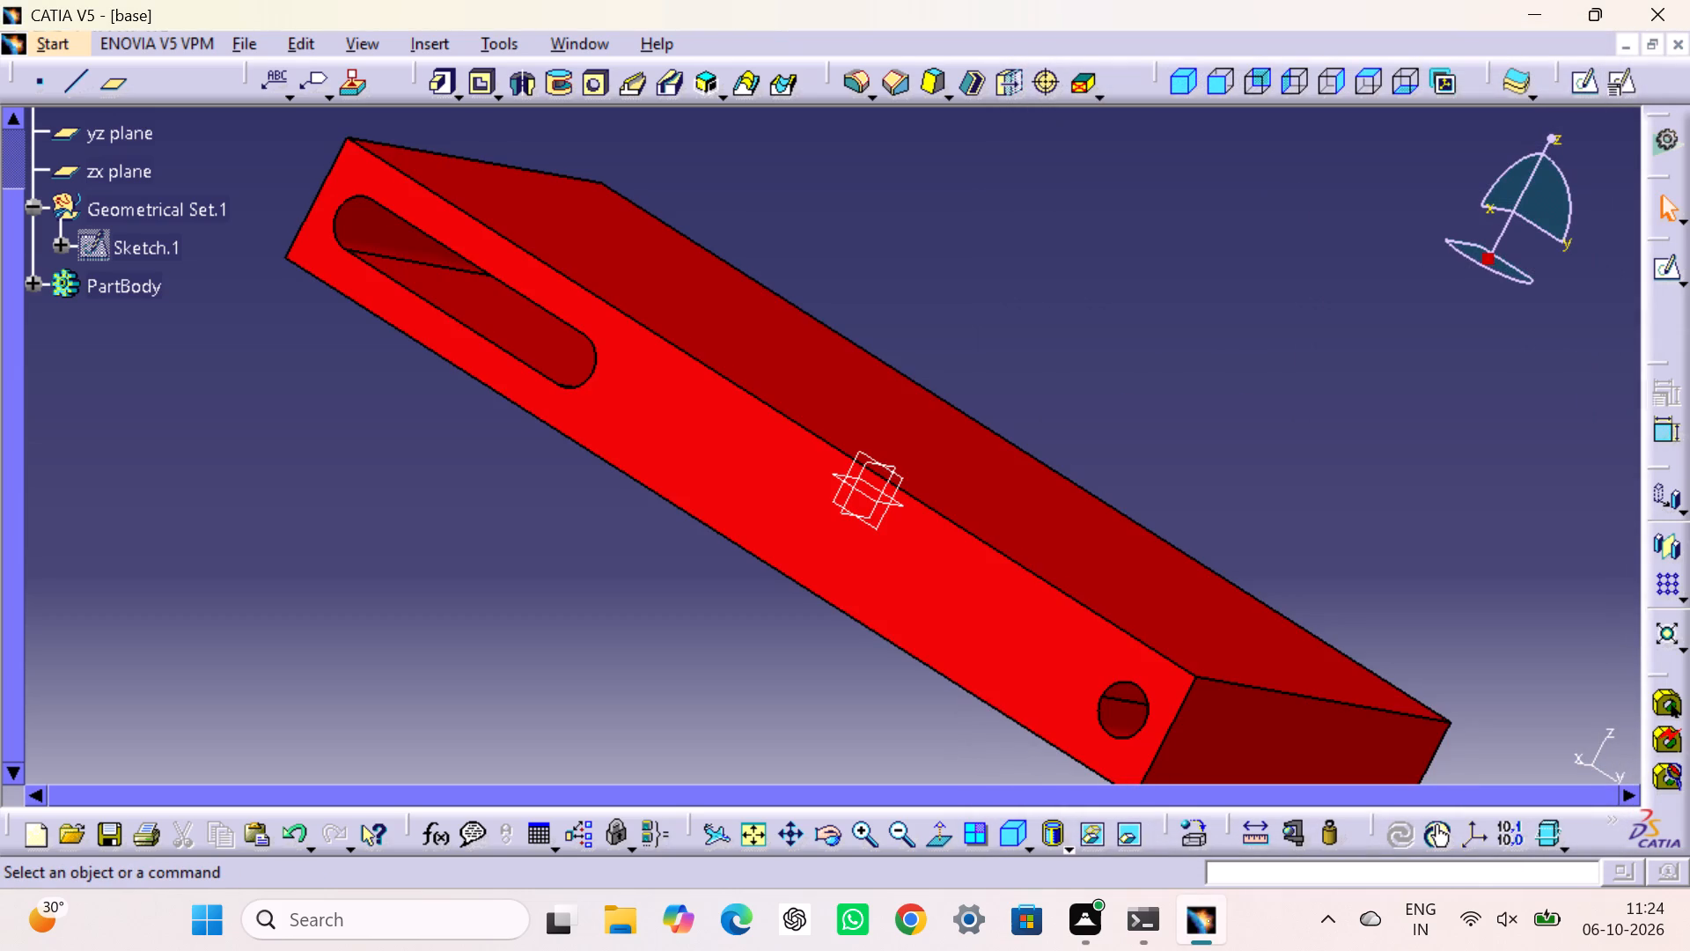
Save the part as base, of type CATPart, in the Catia projects folder.
{"action": "key", "text": "ctrl+s"}
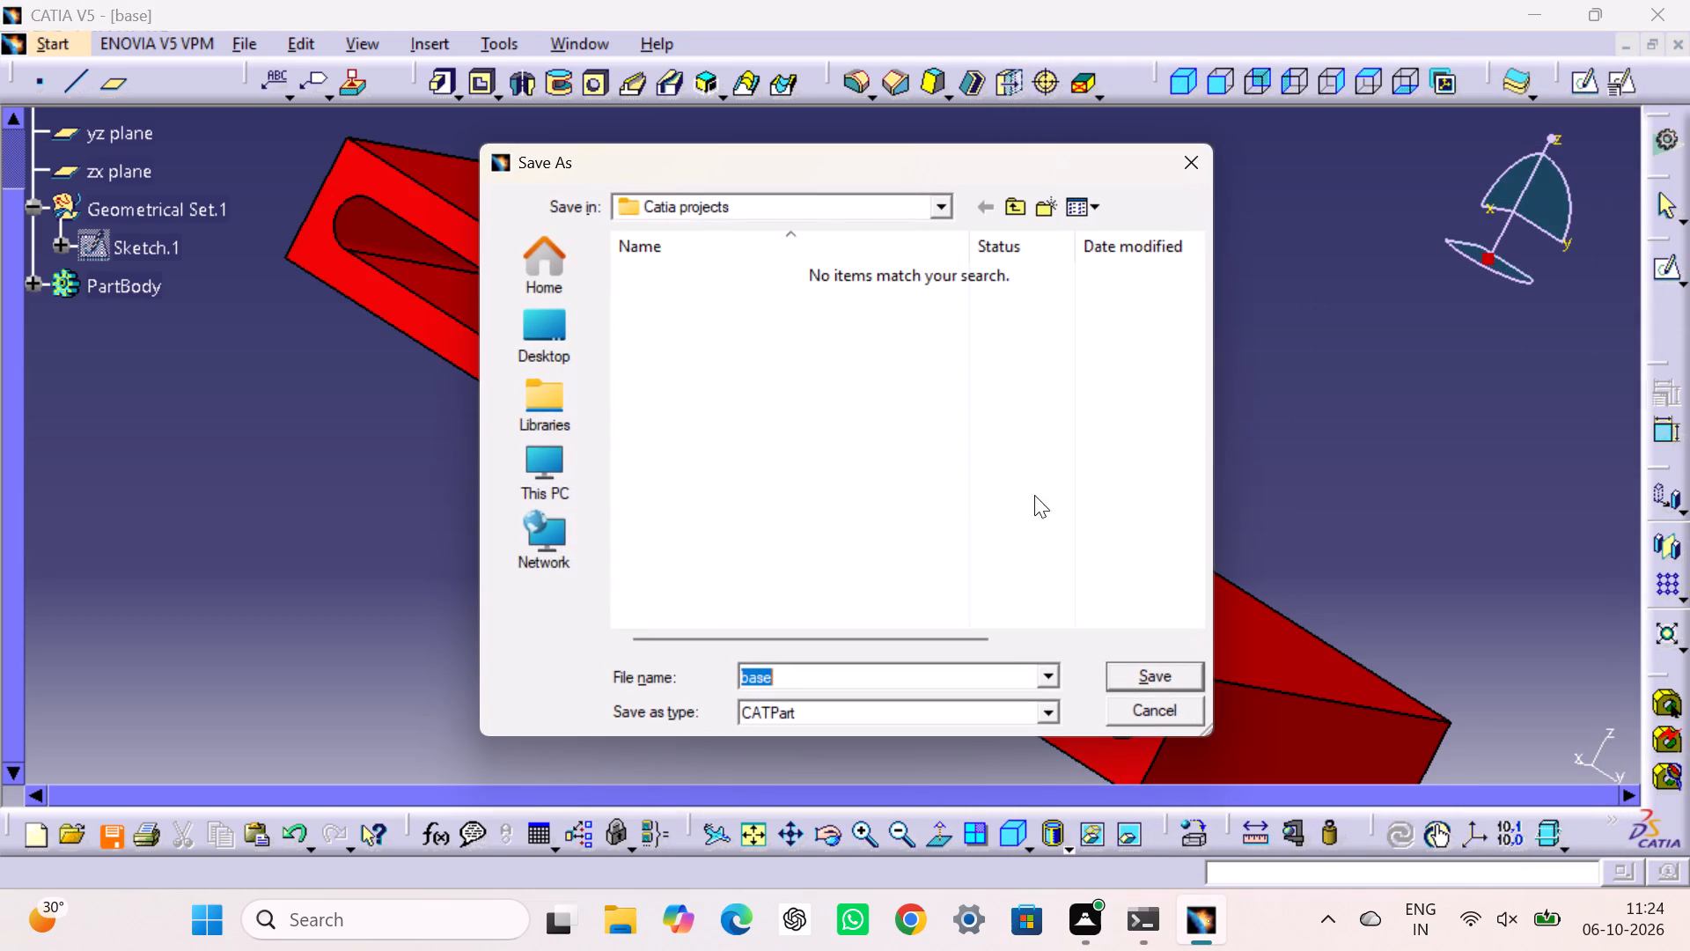
{"action": "left_click", "coordinate": [1130, 679]}
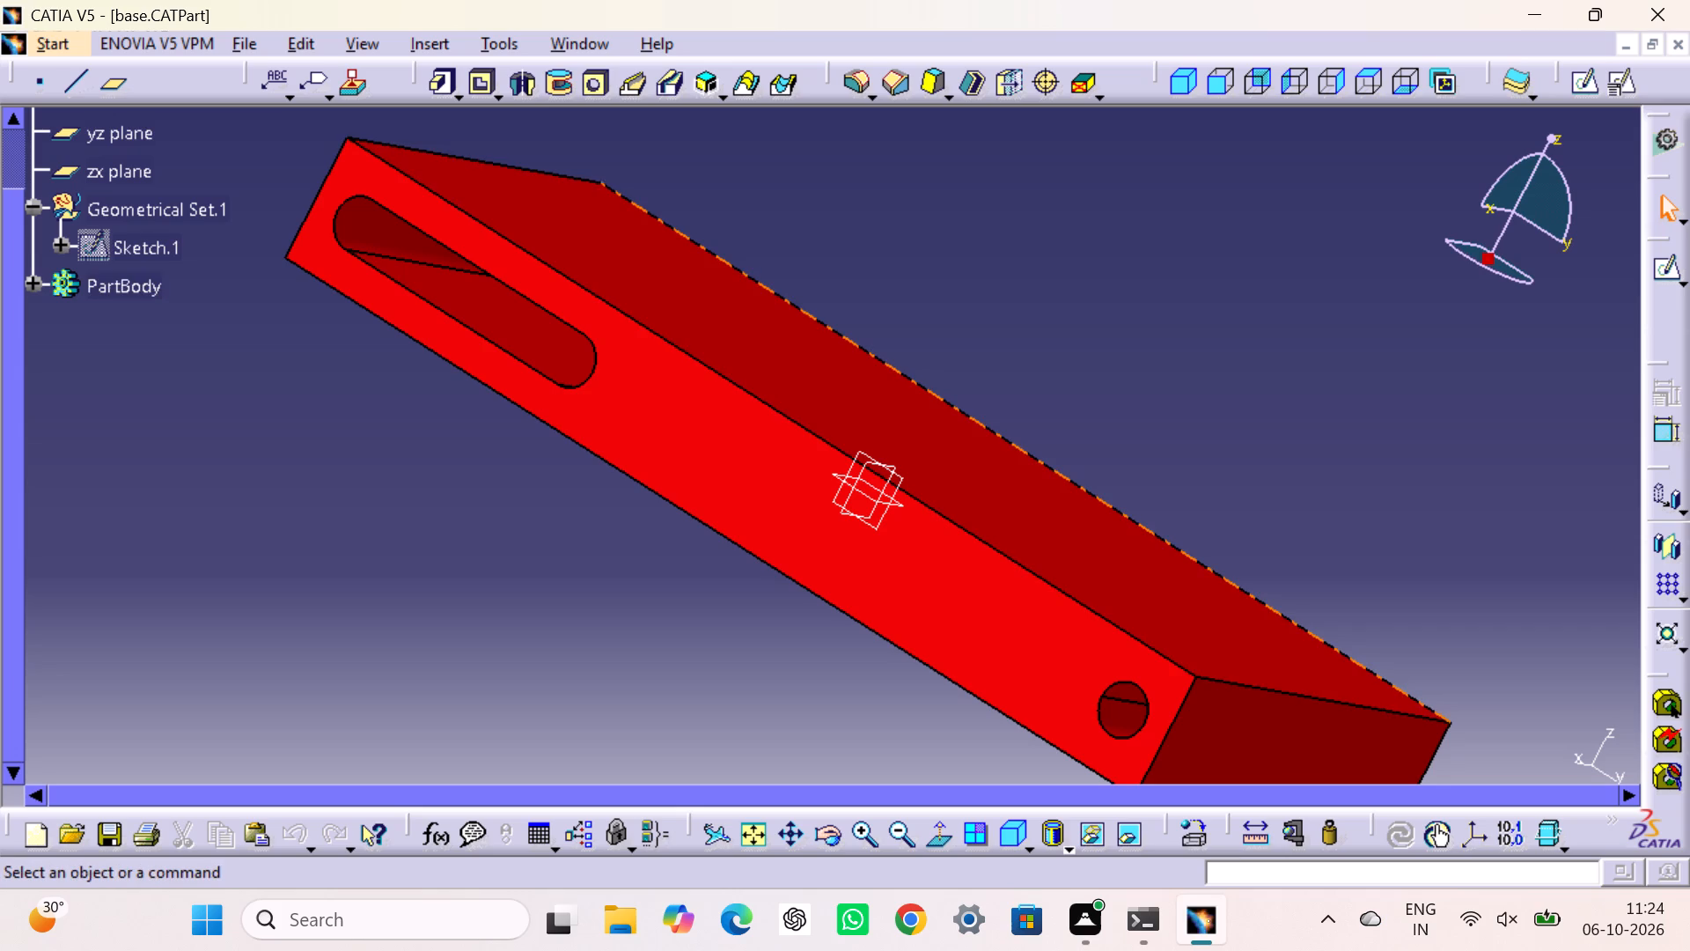
Create a new part document named long pin, with hybrid design and a geometrical set enabled.
{"action": "key", "text": "ctrl+n"}
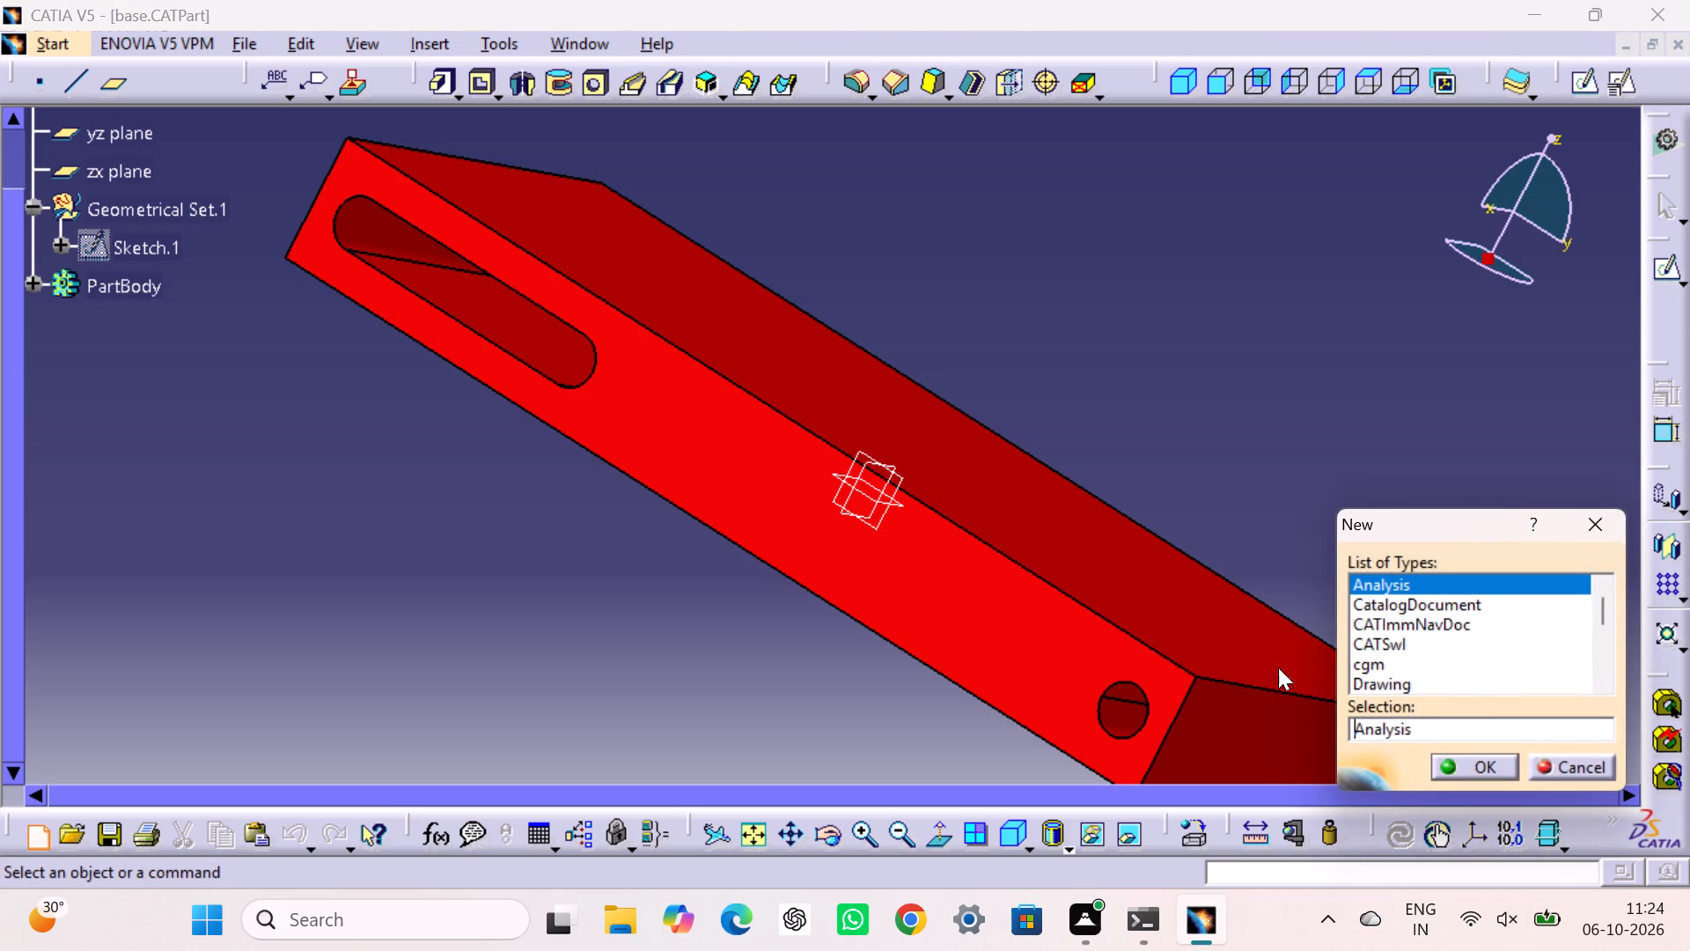
{"action": "key", "text": "p"}
{"action": "key", "text": "Return"}
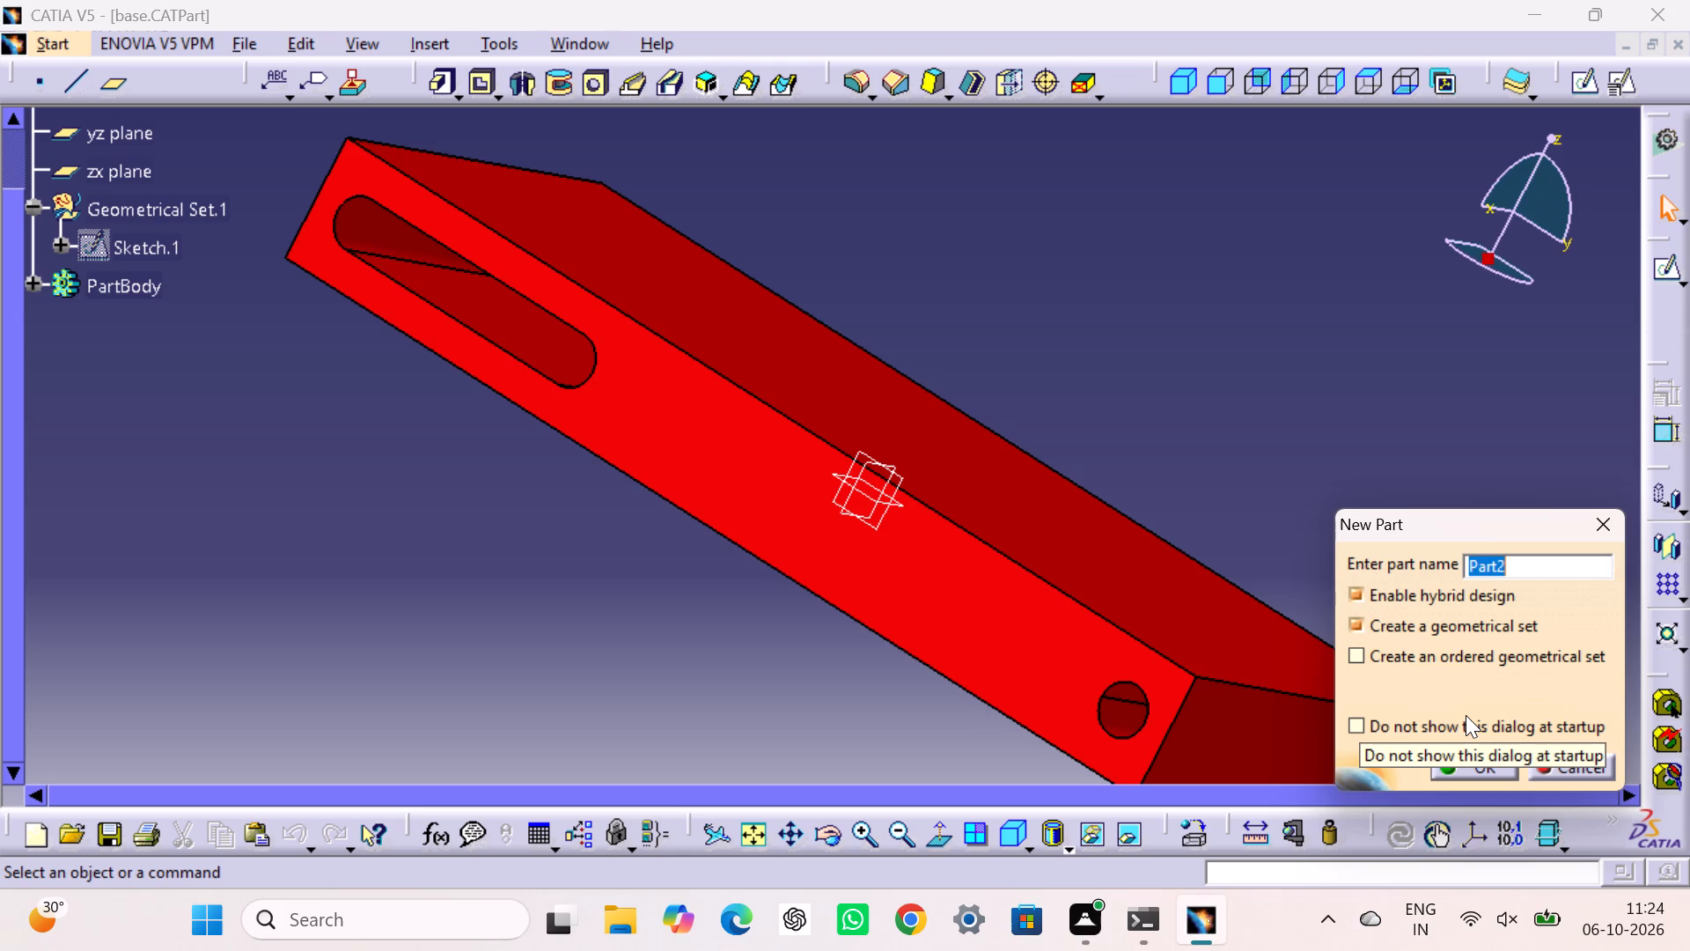
{"action": "type", "text": "lo"}
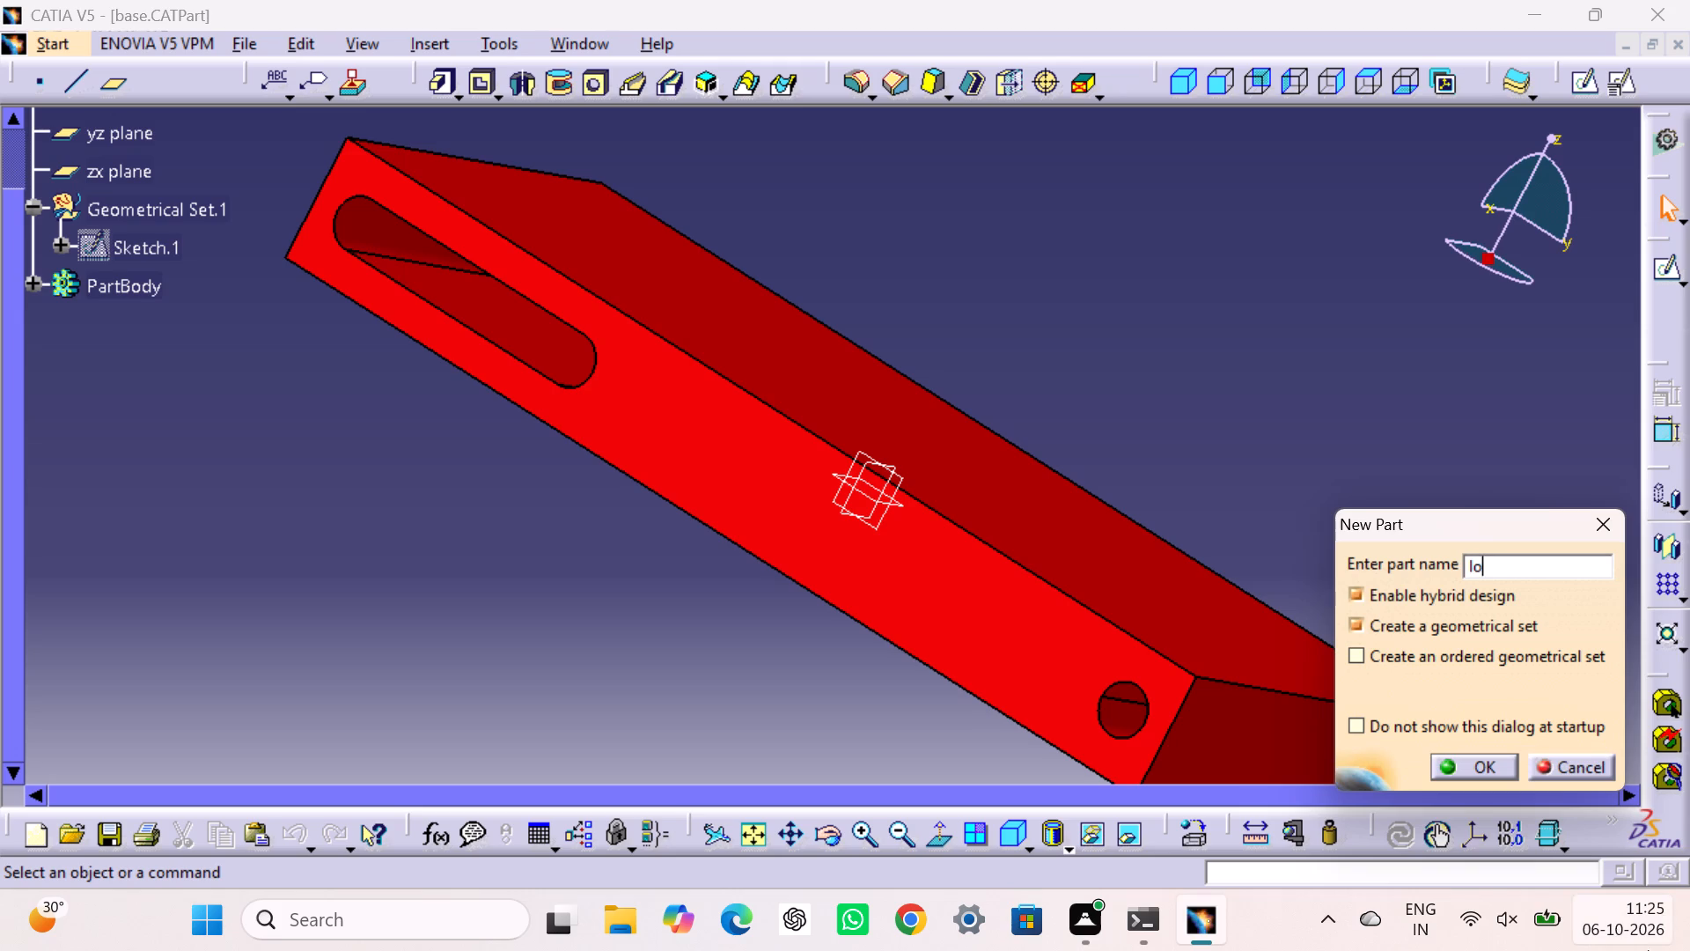
{"action": "key", "text": "n"}
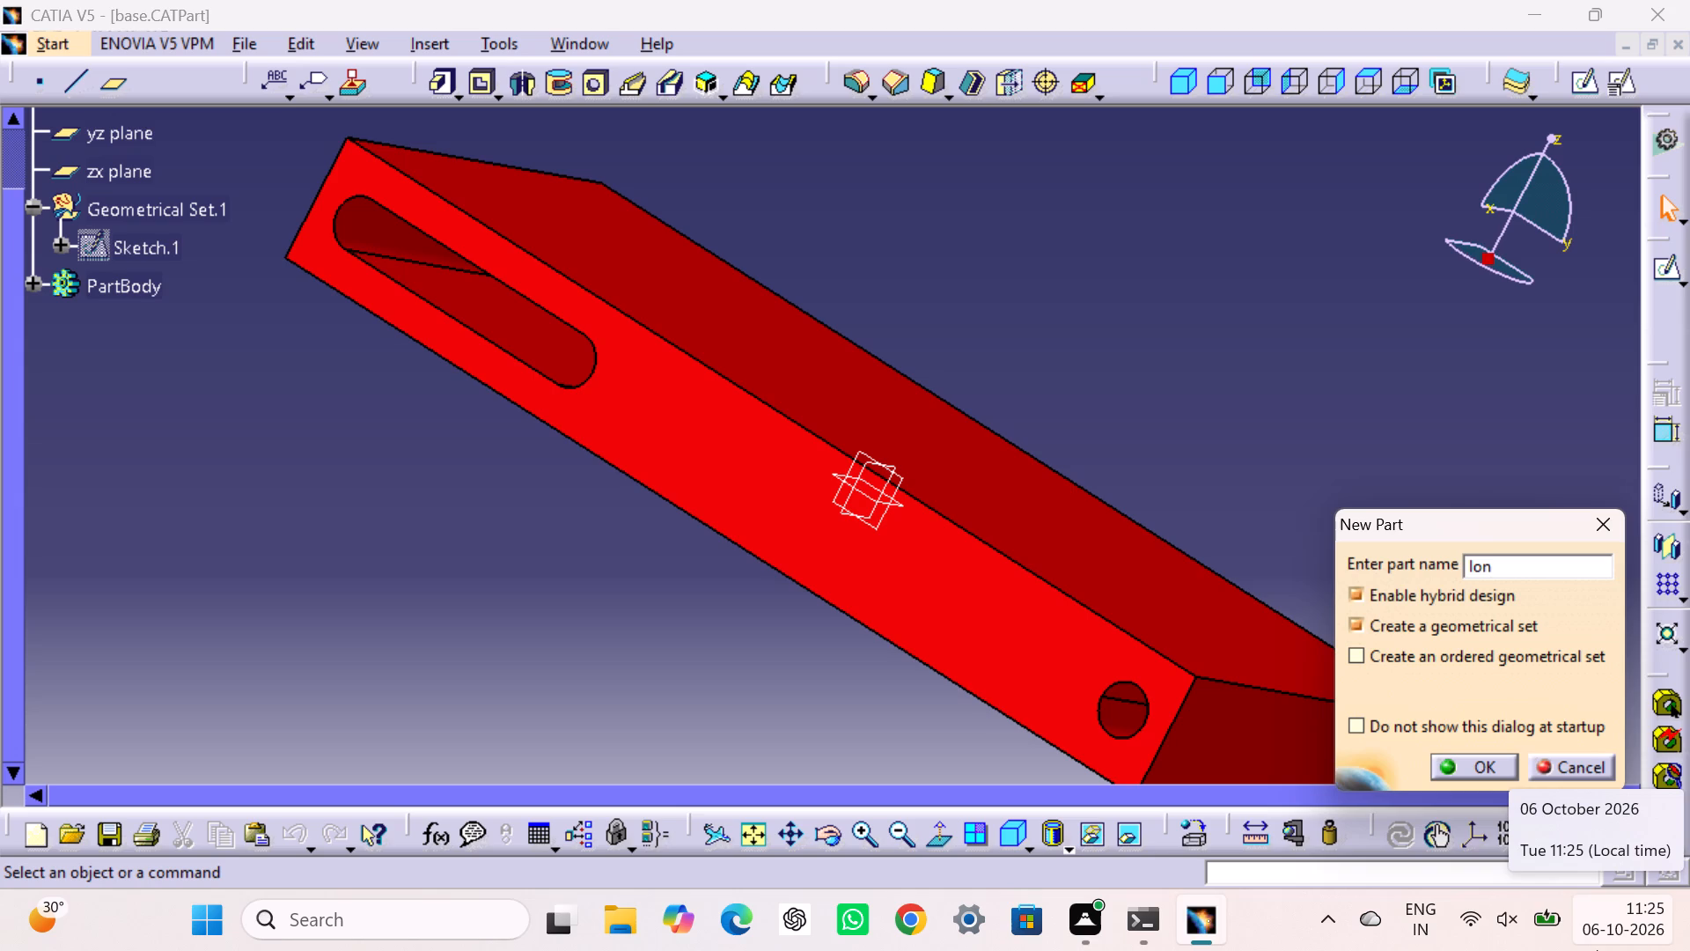
{"action": "type", "text": "g"}
{"action": "key", "text": "space"}
{"action": "type", "text": "pin"}
{"action": "key", "text": "Return"}
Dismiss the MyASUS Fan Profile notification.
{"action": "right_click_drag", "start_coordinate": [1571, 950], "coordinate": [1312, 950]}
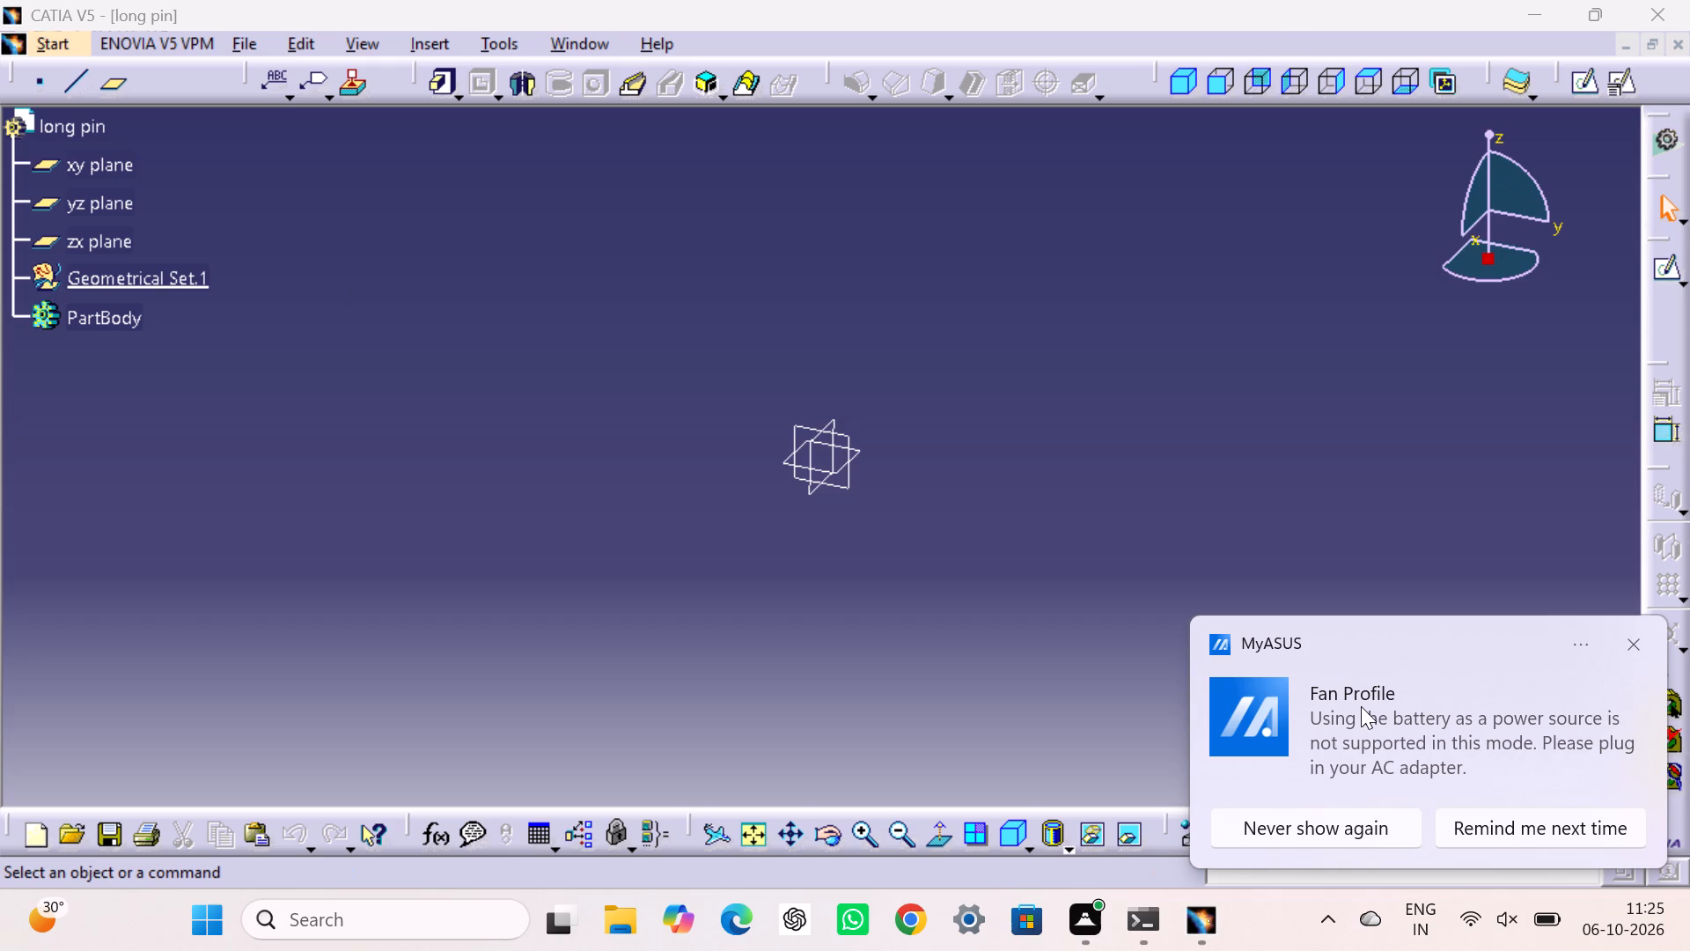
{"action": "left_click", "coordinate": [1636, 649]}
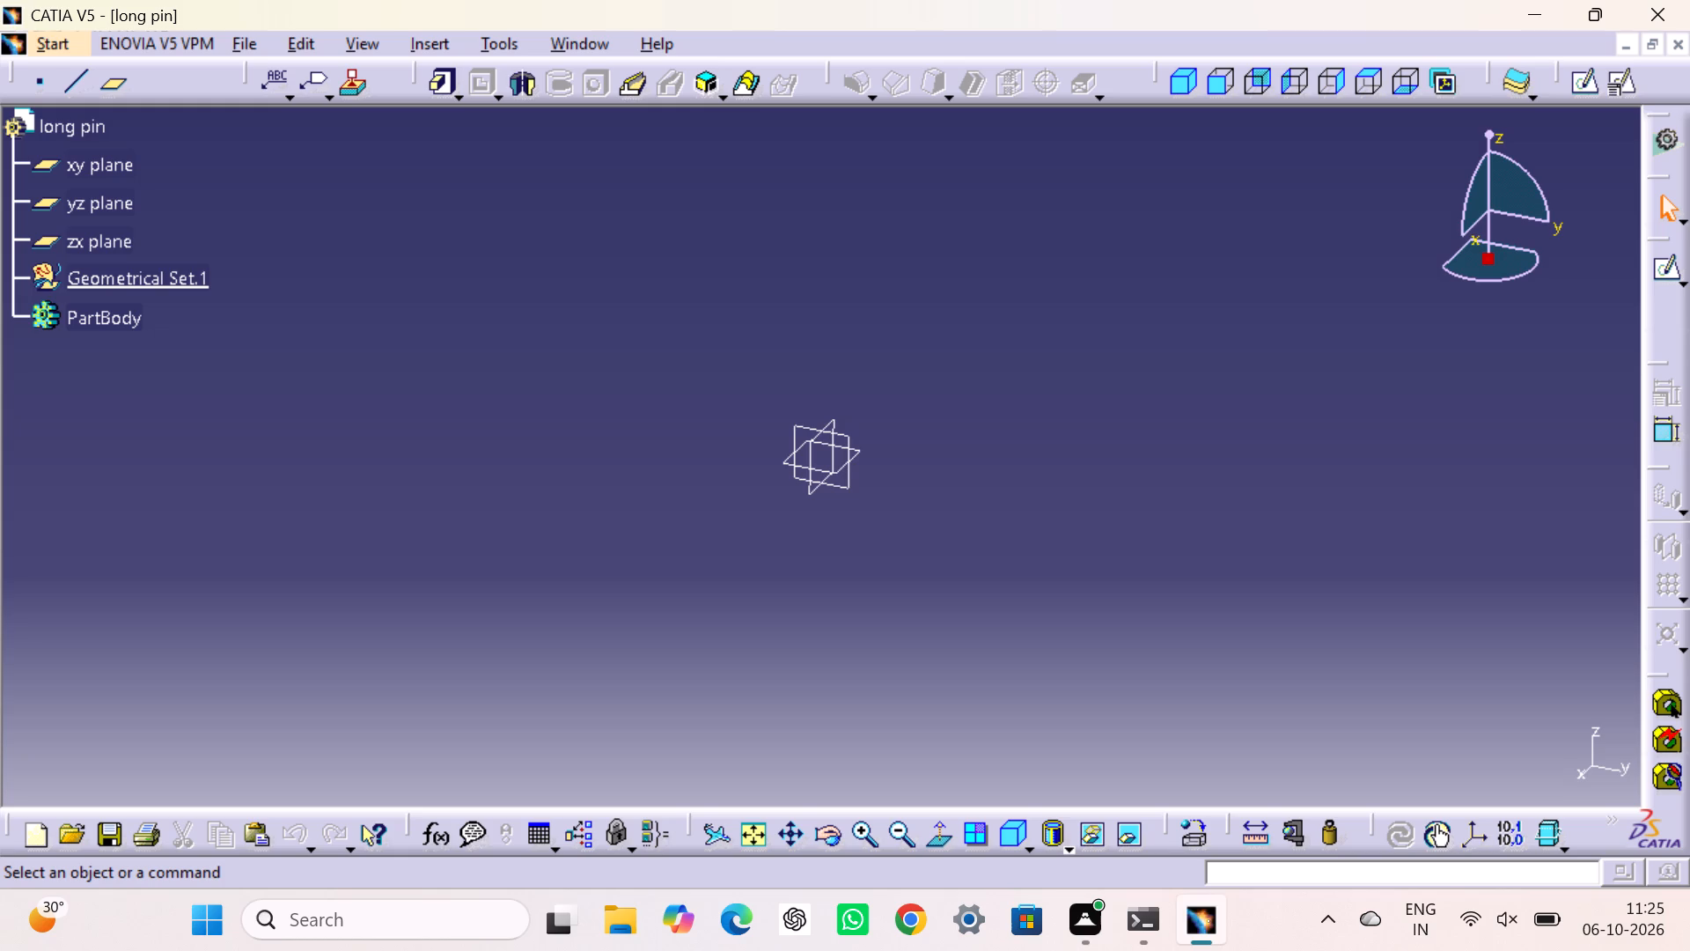
Sketch a circle about 61 mm in diameter on the yz plane, centred on the origin.
{"action": "left_click", "coordinate": [789, 435]}
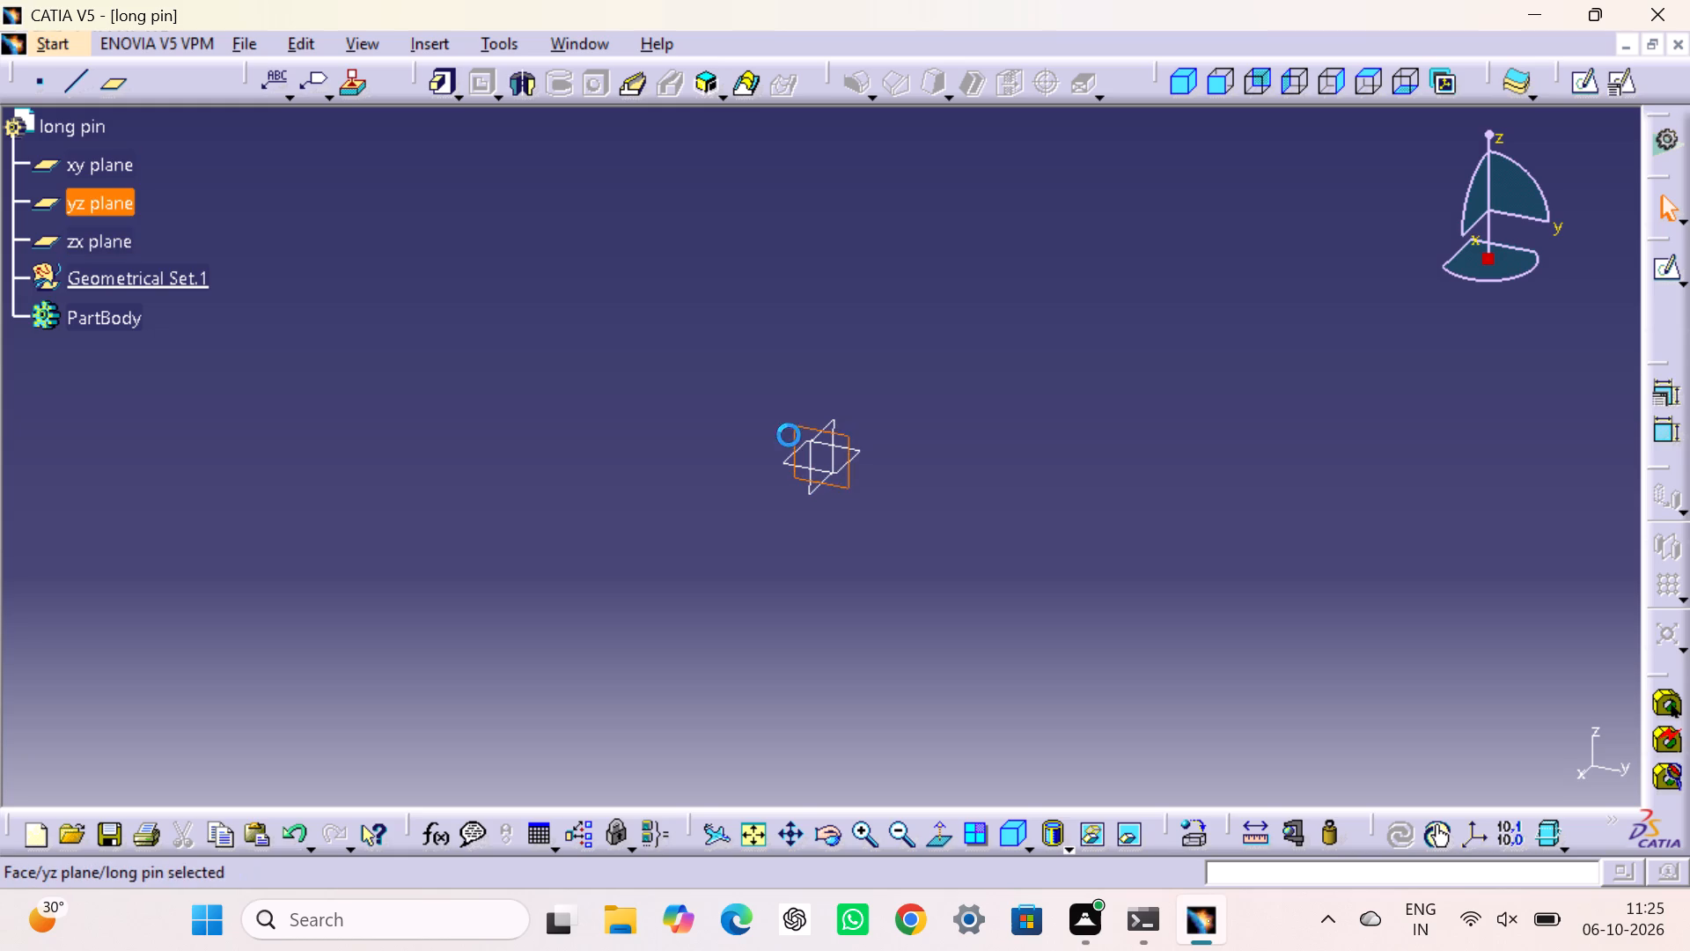
{"action": "left_click", "coordinate": [1585, 89]}
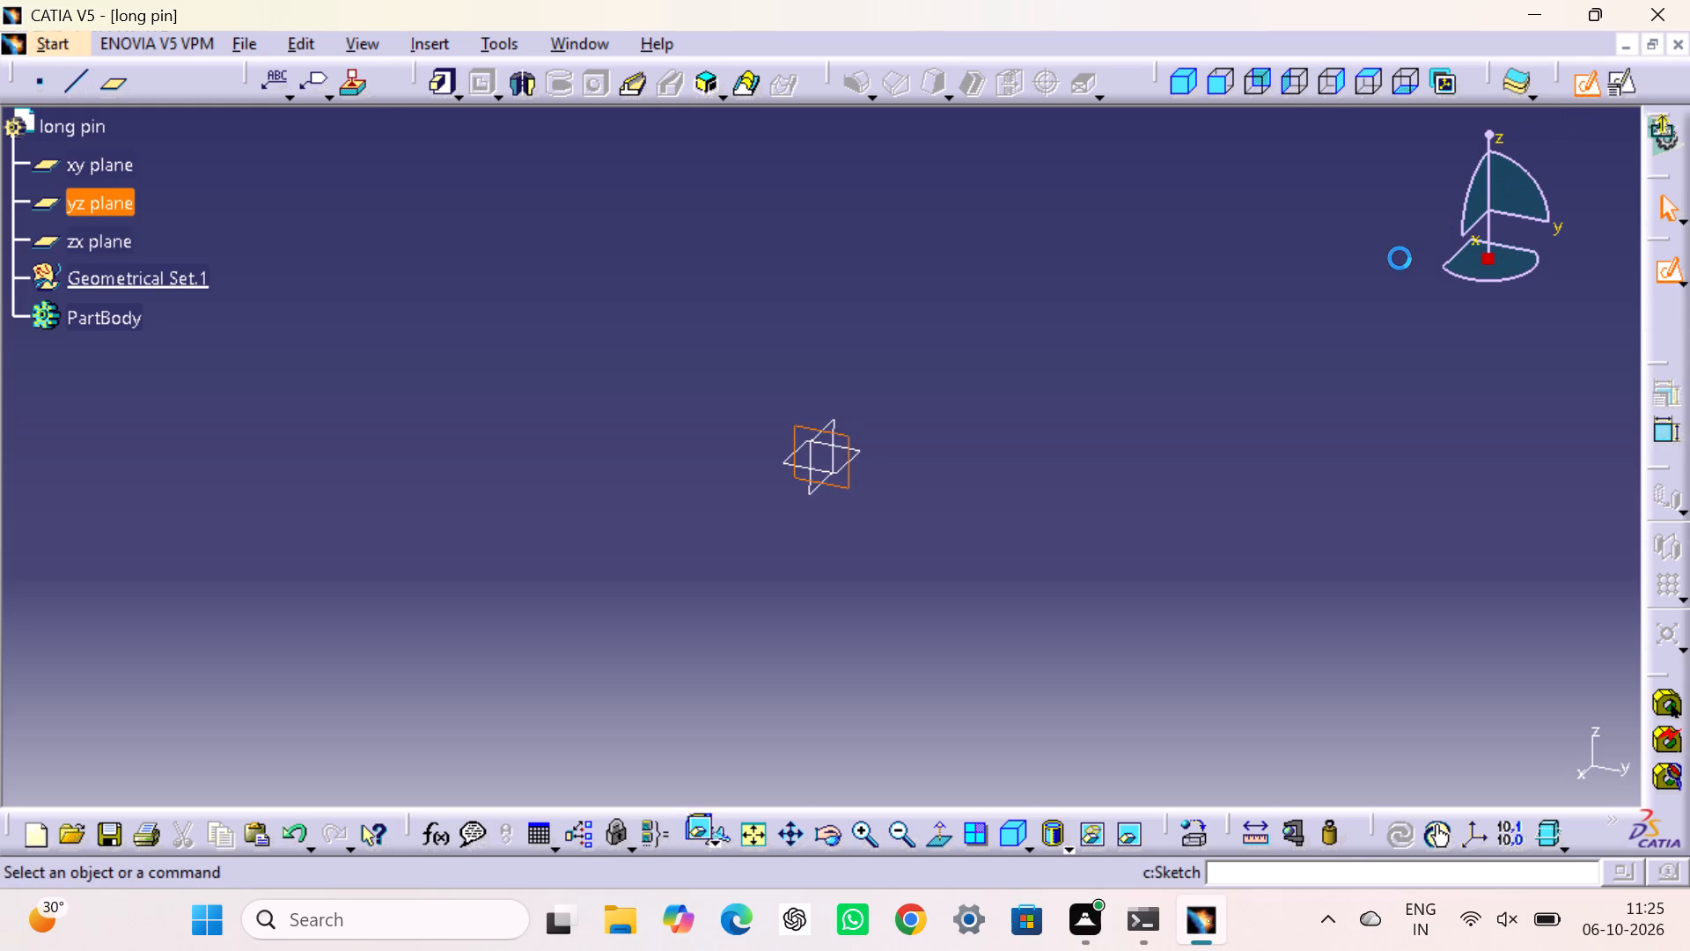
{"action": "left_click", "coordinate": [1000, 357]}
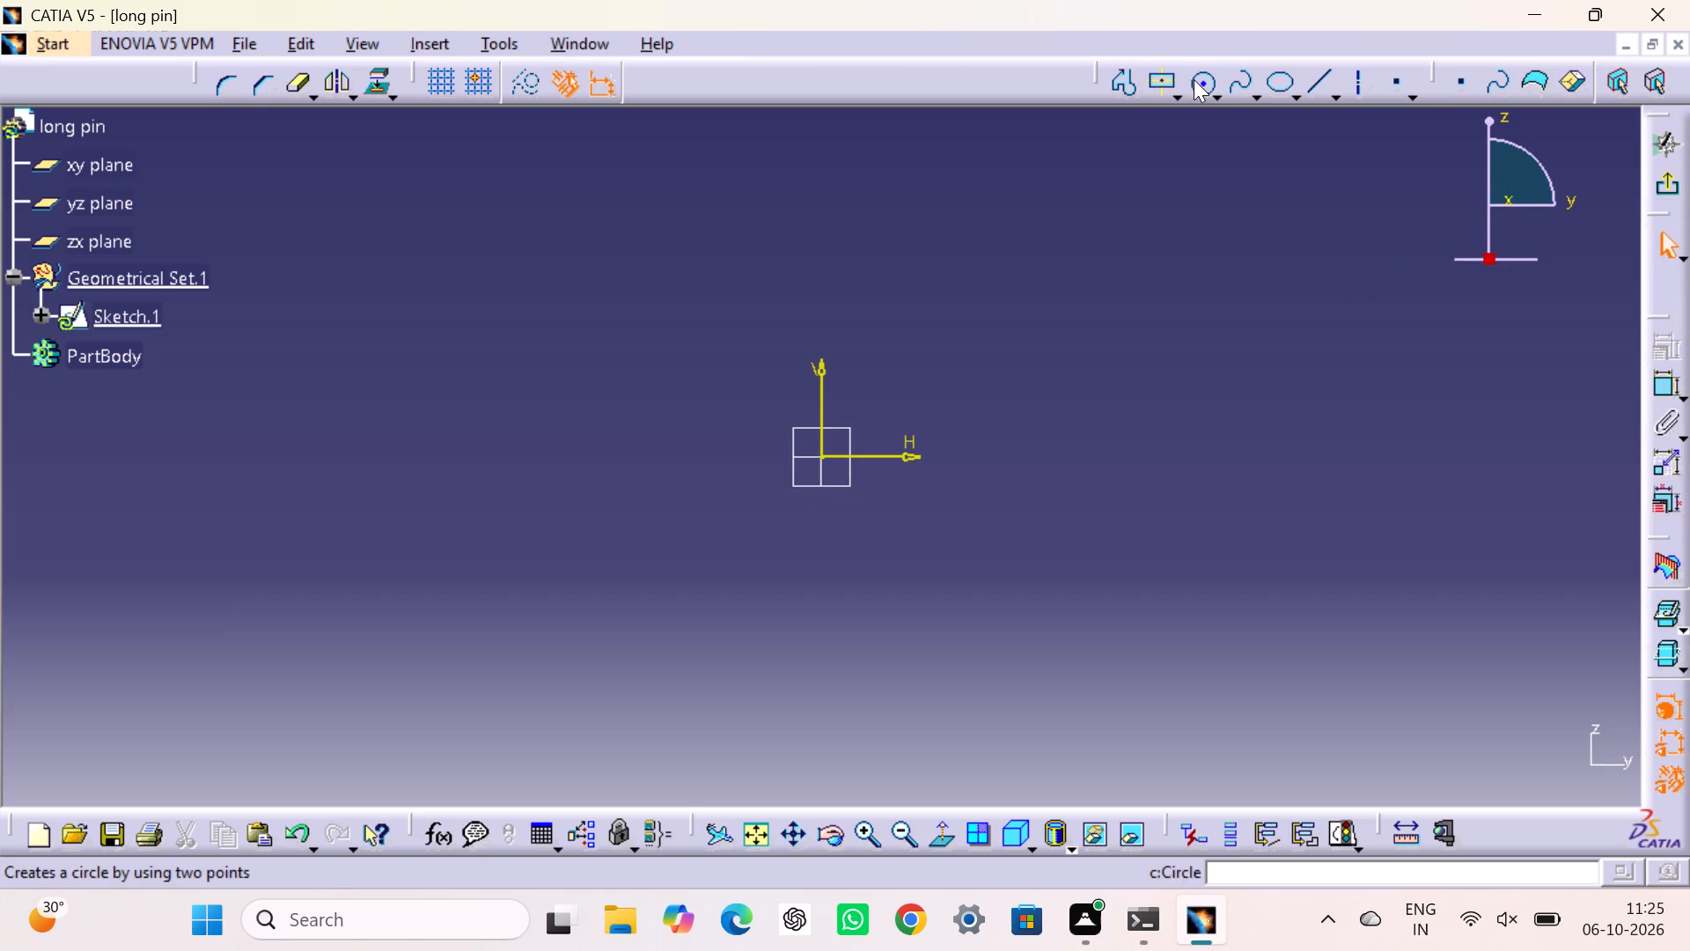
{"action": "left_click", "coordinate": [1194, 77]}
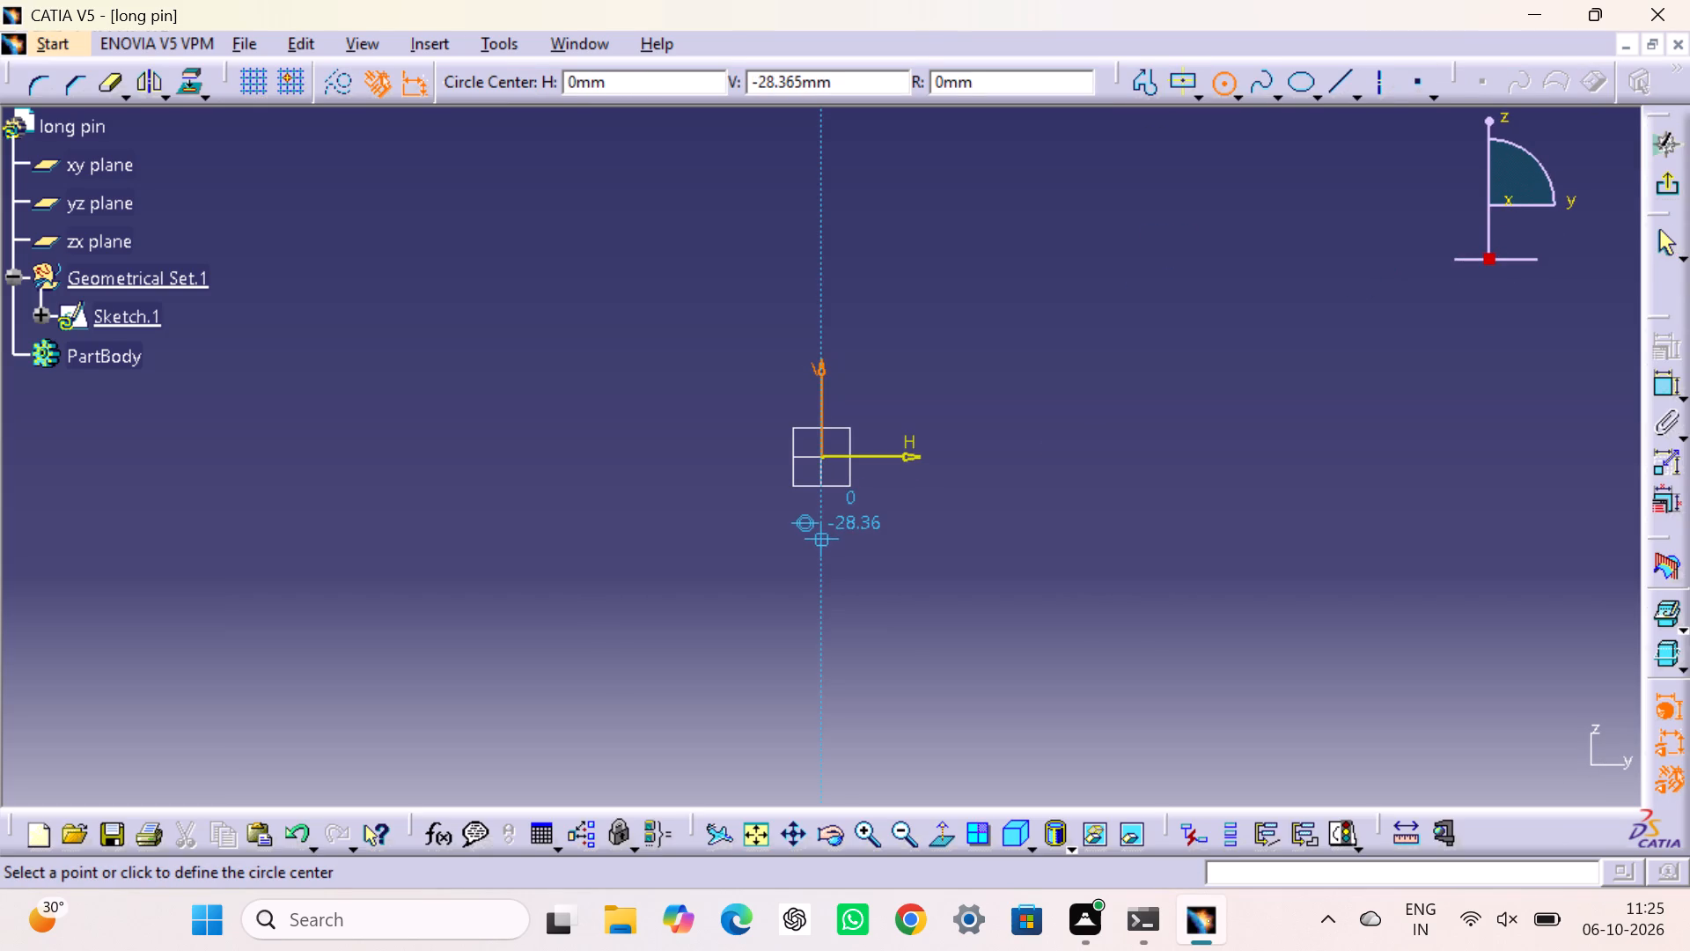
{"action": "left_click", "coordinate": [823, 456]}
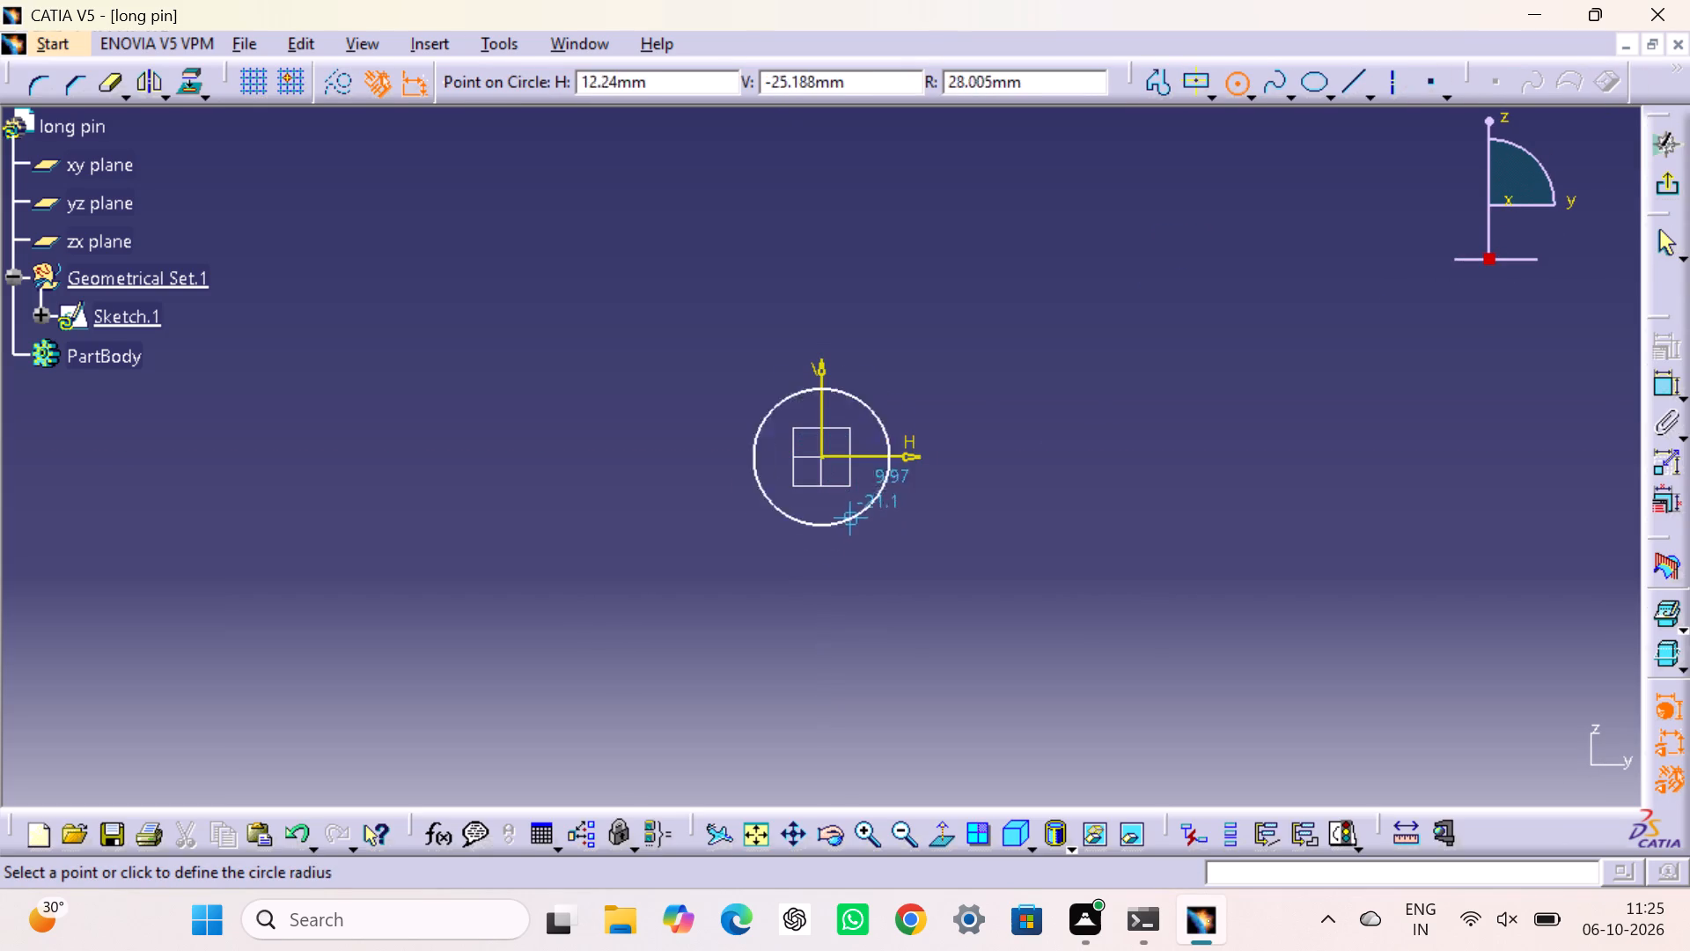
{"action": "left_click", "coordinate": [861, 540]}
Dimension the circle's diameter, set it to 5 mm, and exit the sketch.
{"action": "left_click", "coordinate": [1653, 382]}
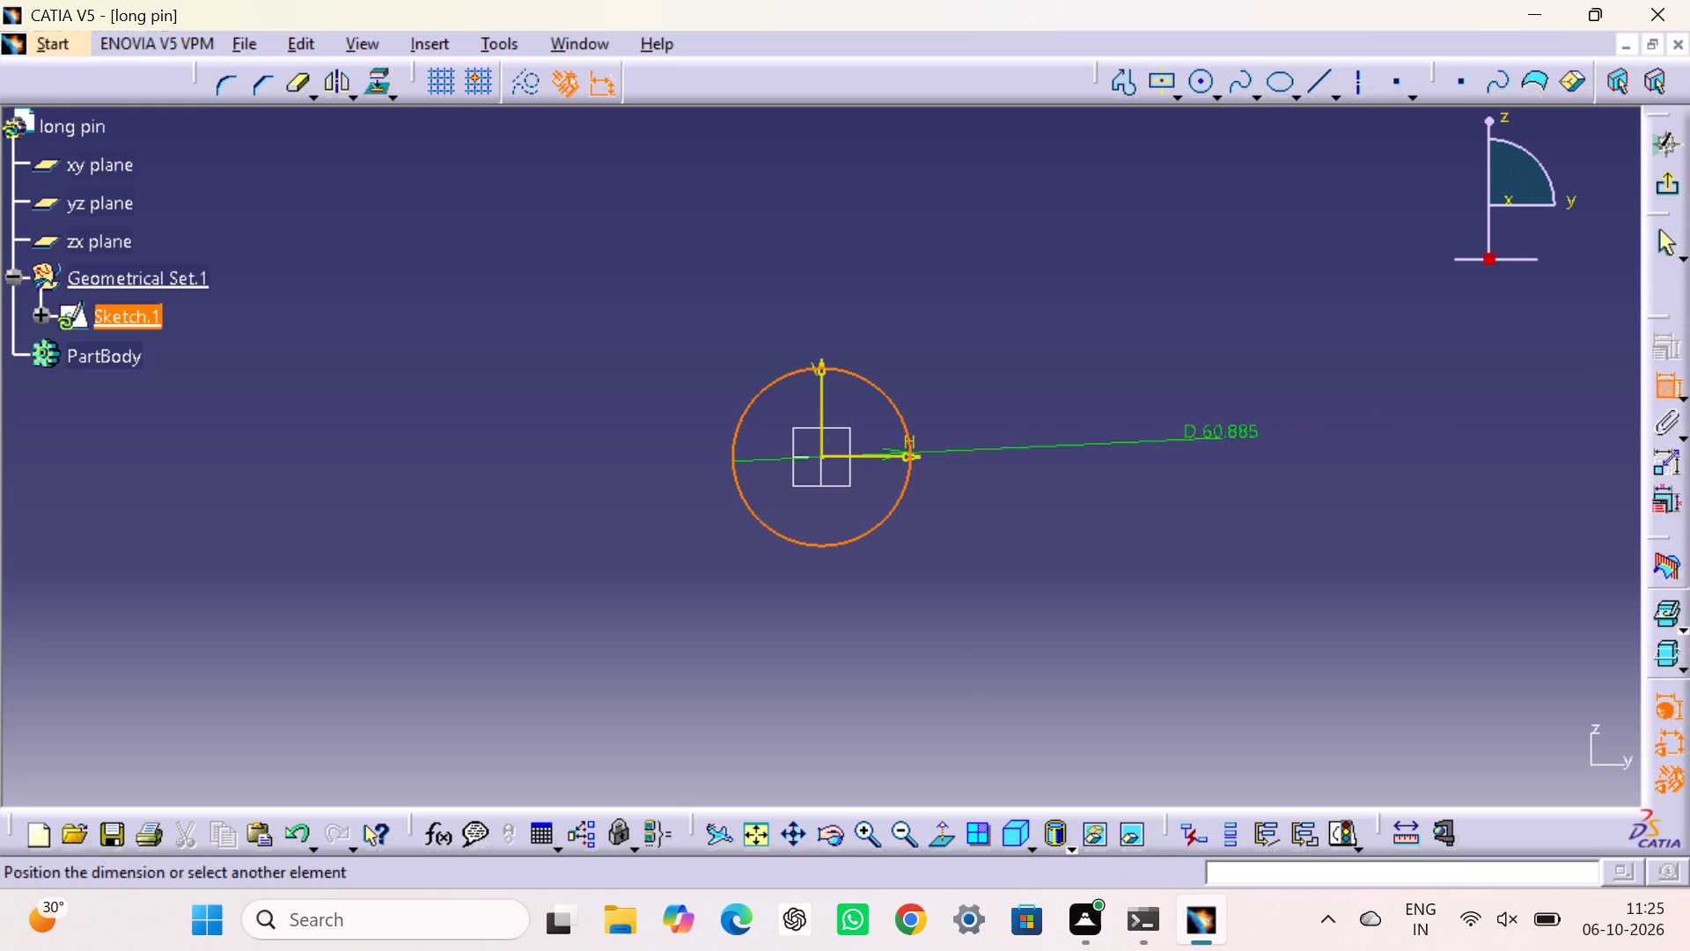
{"action": "left_click", "coordinate": [1125, 458]}
{"action": "double_click", "coordinate": [1150, 455]}
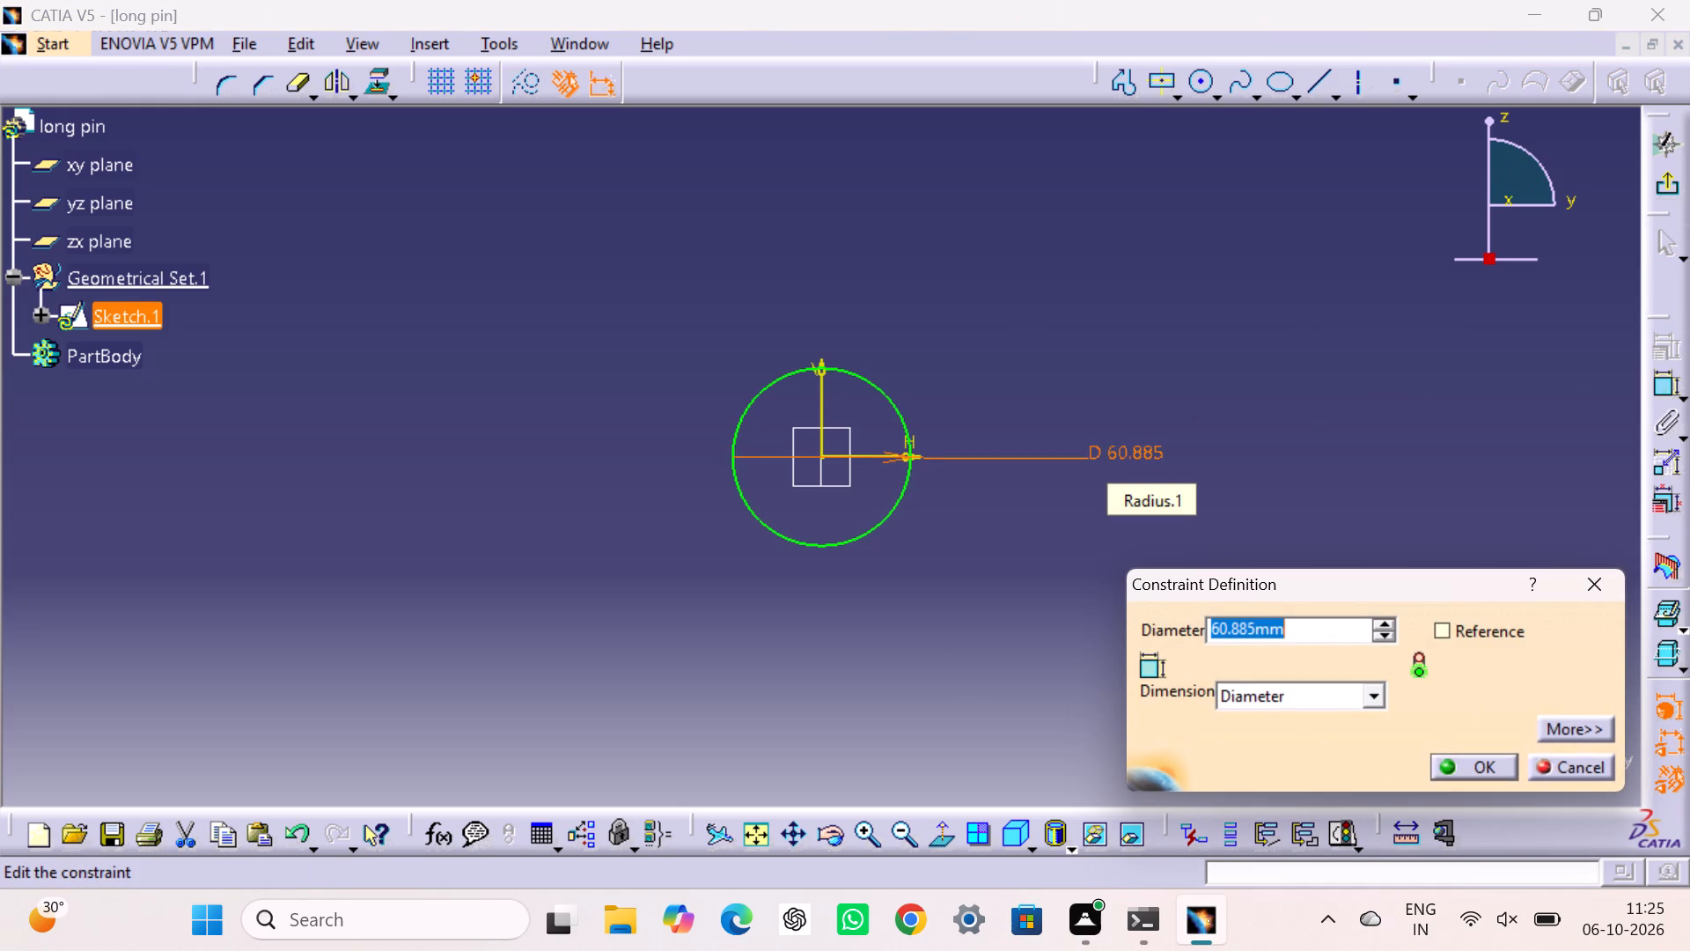
{"action": "key", "text": "5"}
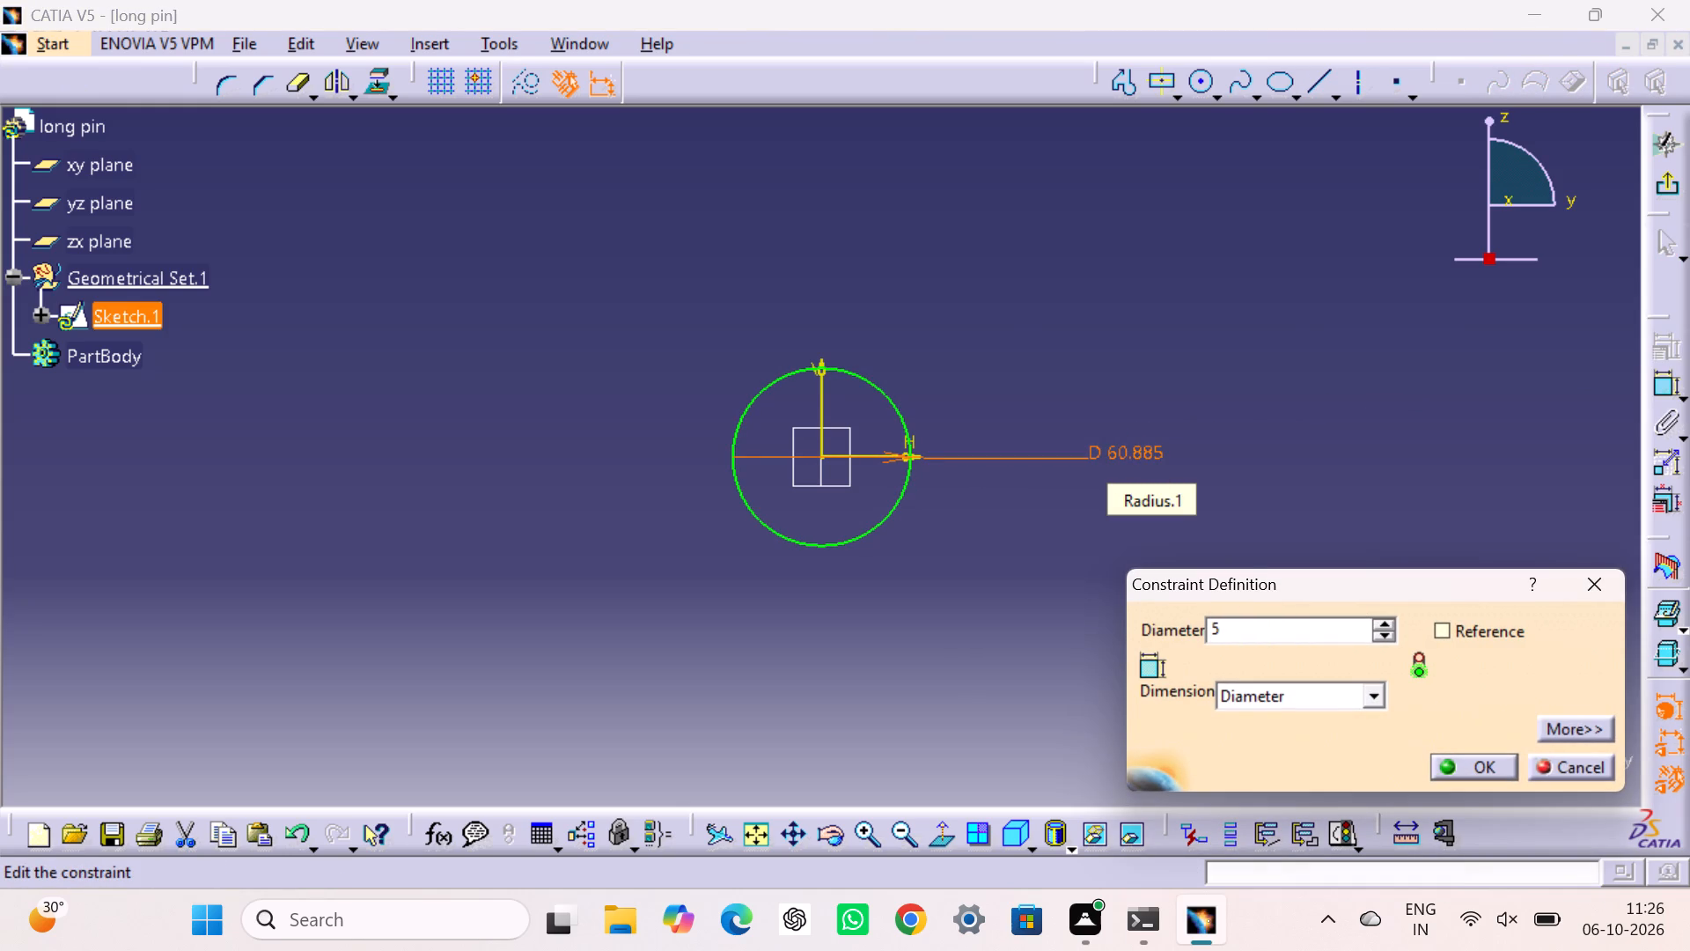
{"action": "key", "text": "Return"}
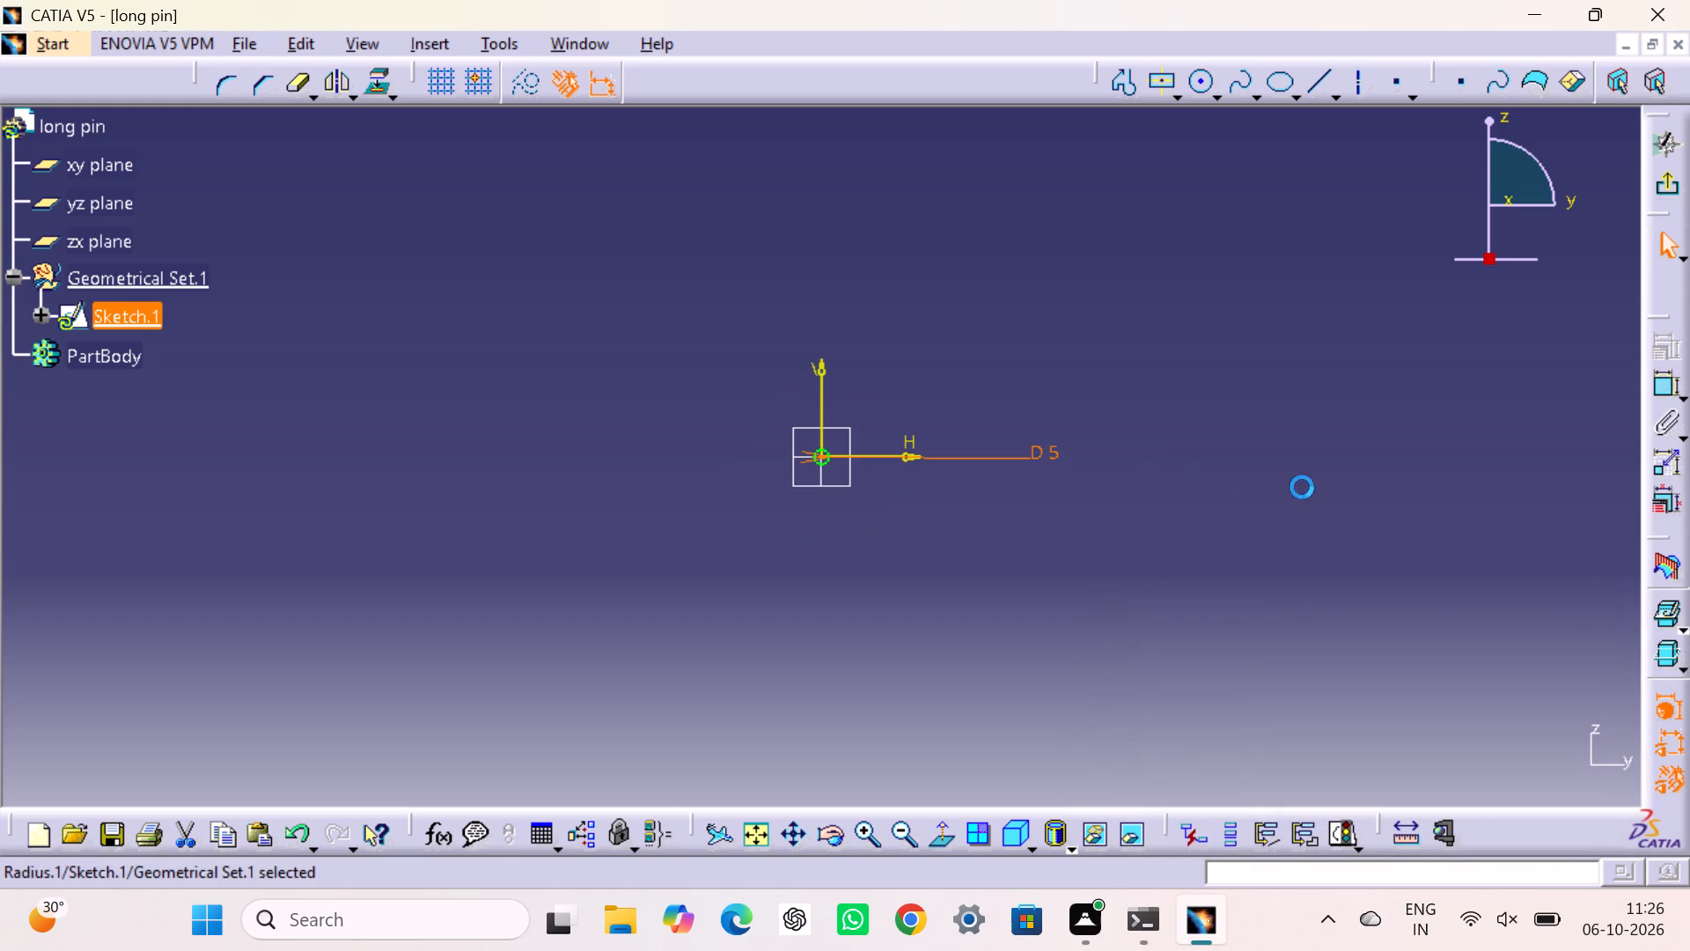
{"action": "left_click", "coordinate": [1302, 487]}
{"action": "left_click", "coordinate": [1652, 178]}
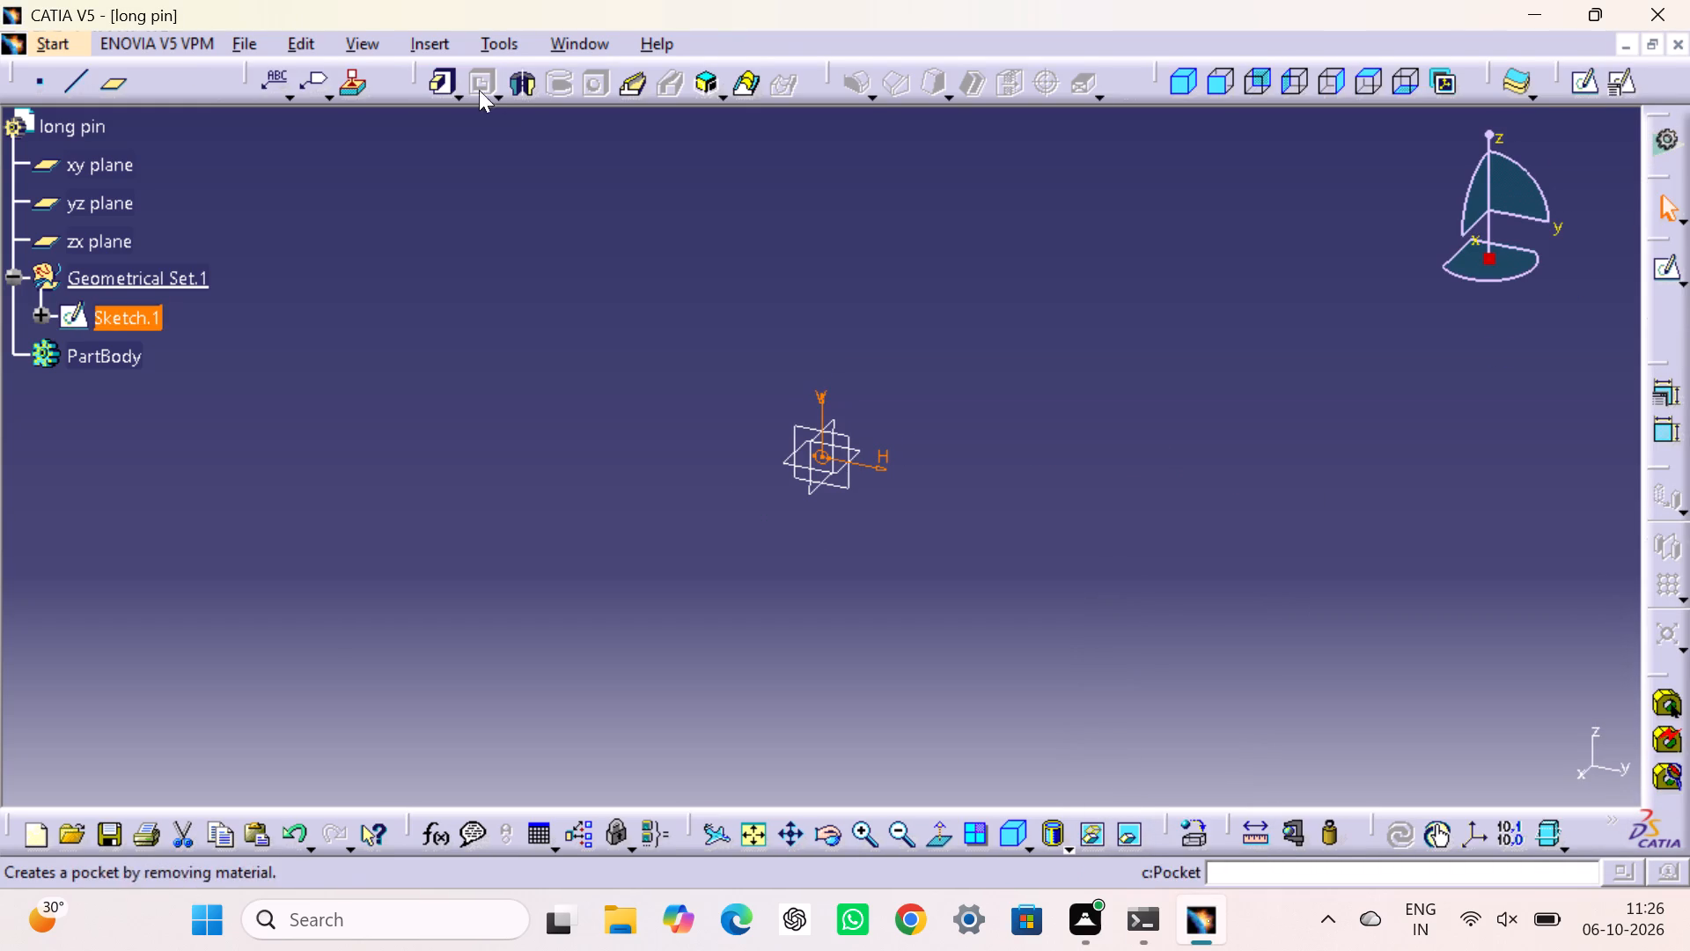
Pad the circle sketch with a length of 26.5 mm and mirrored extent enabled.
{"action": "left_click", "coordinate": [459, 89]}
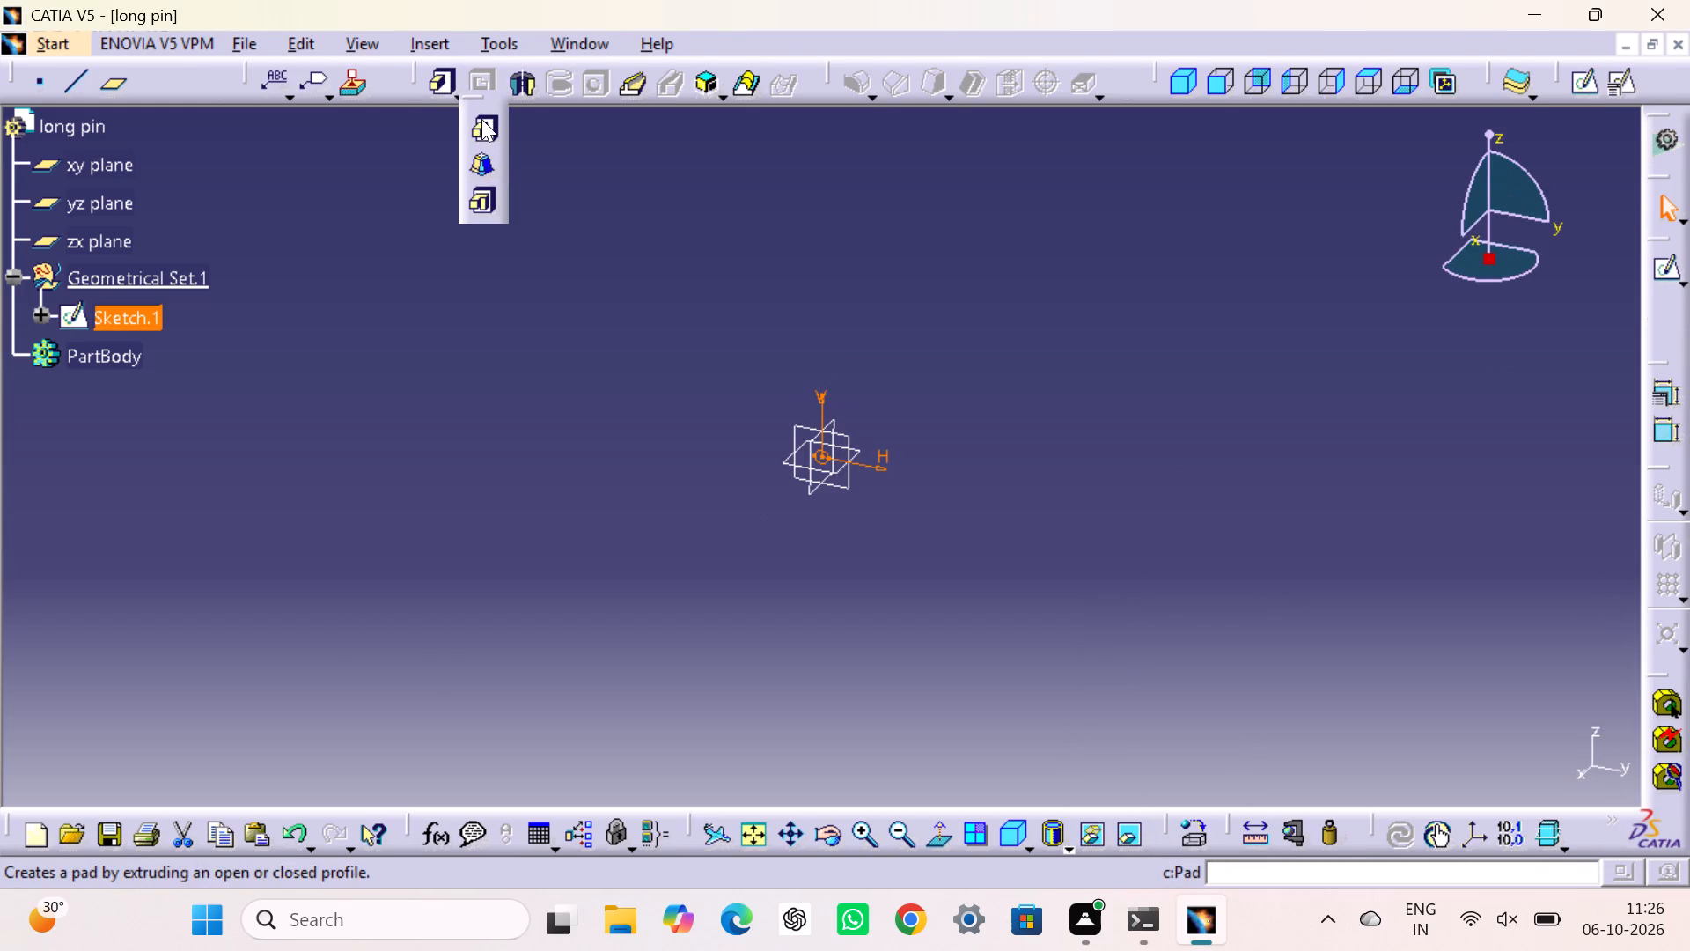
{"action": "left_click", "coordinate": [486, 129]}
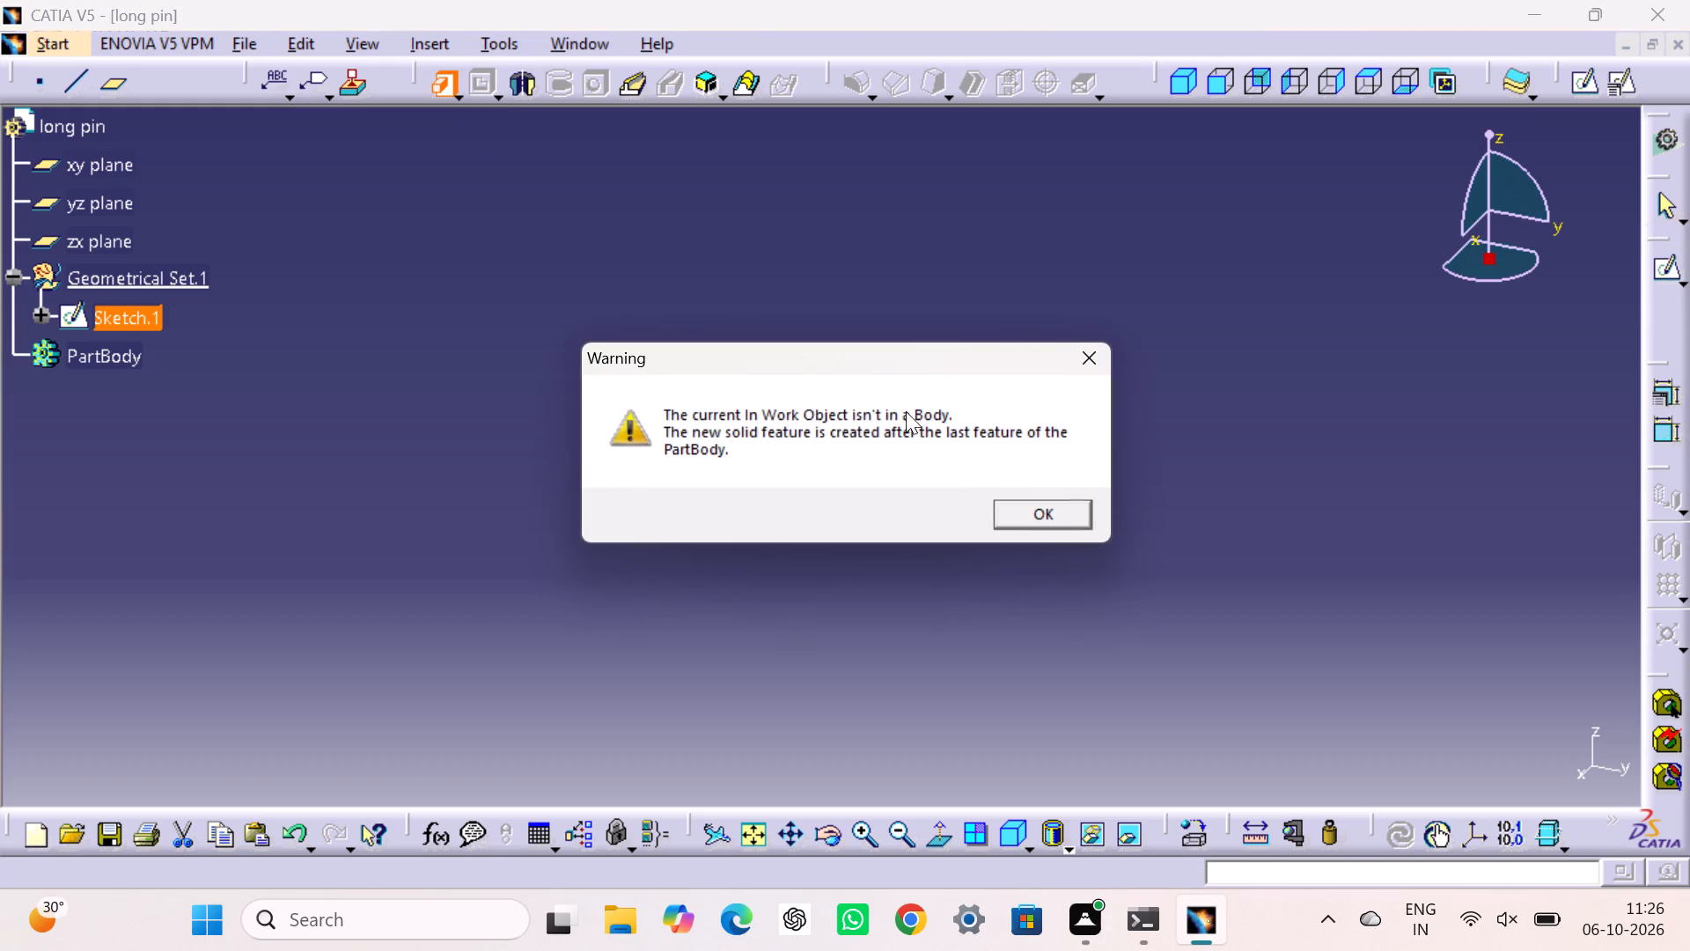
{"action": "left_click", "coordinate": [1076, 507]}
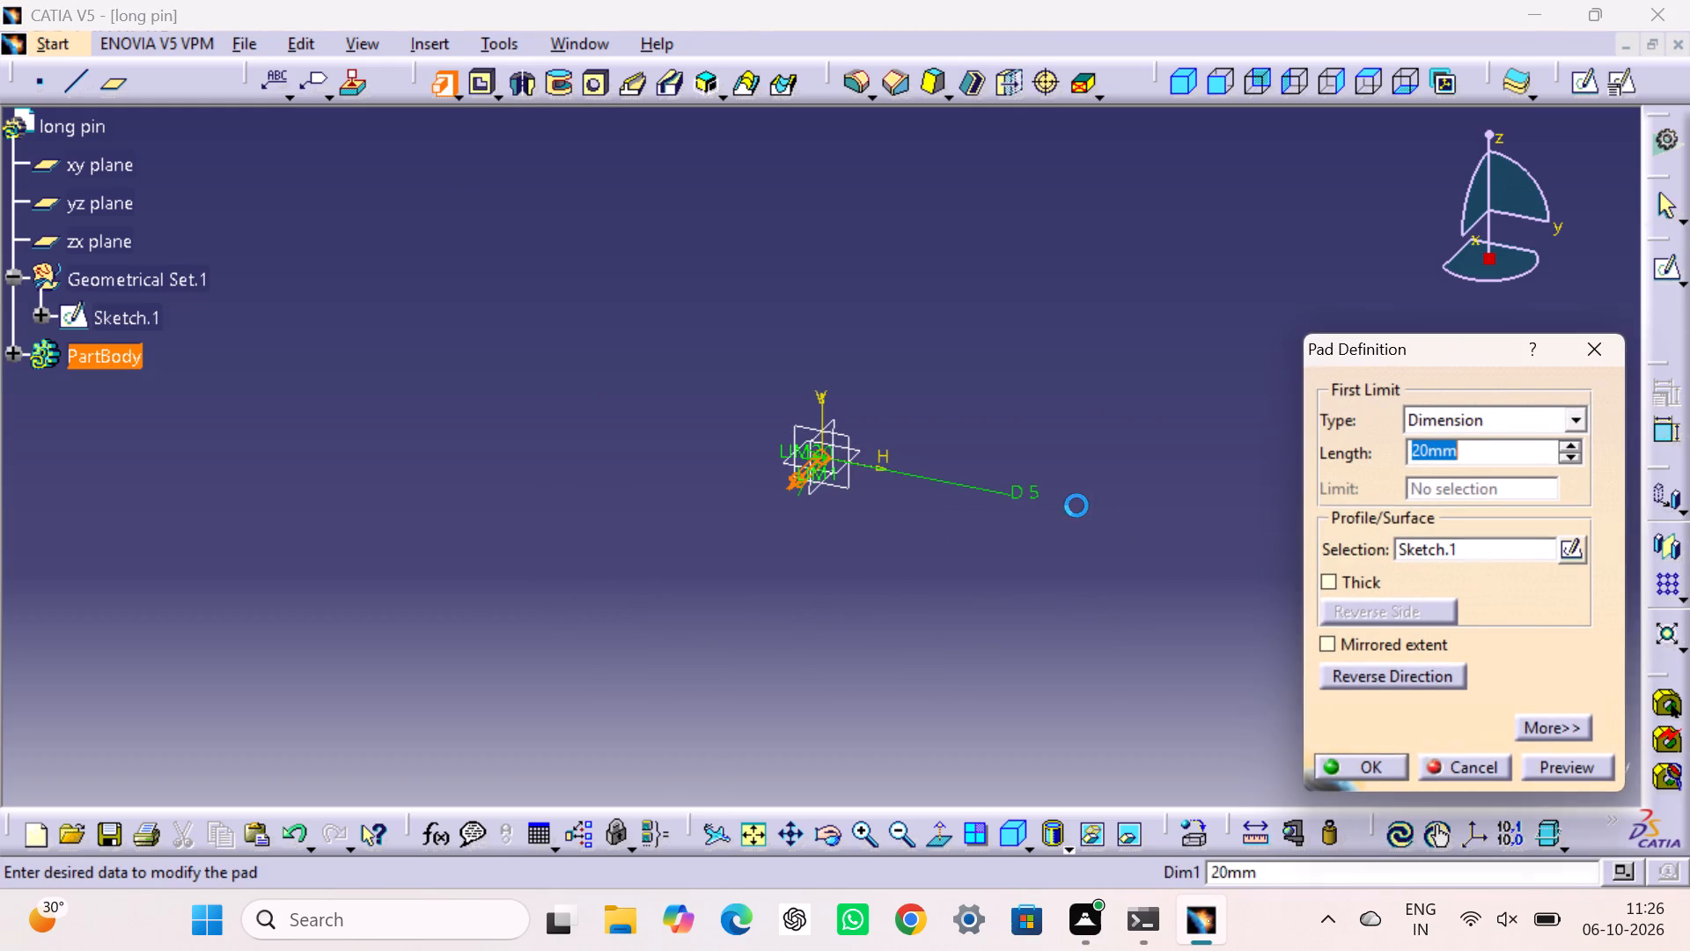
{"action": "left_click", "coordinate": [1324, 644]}
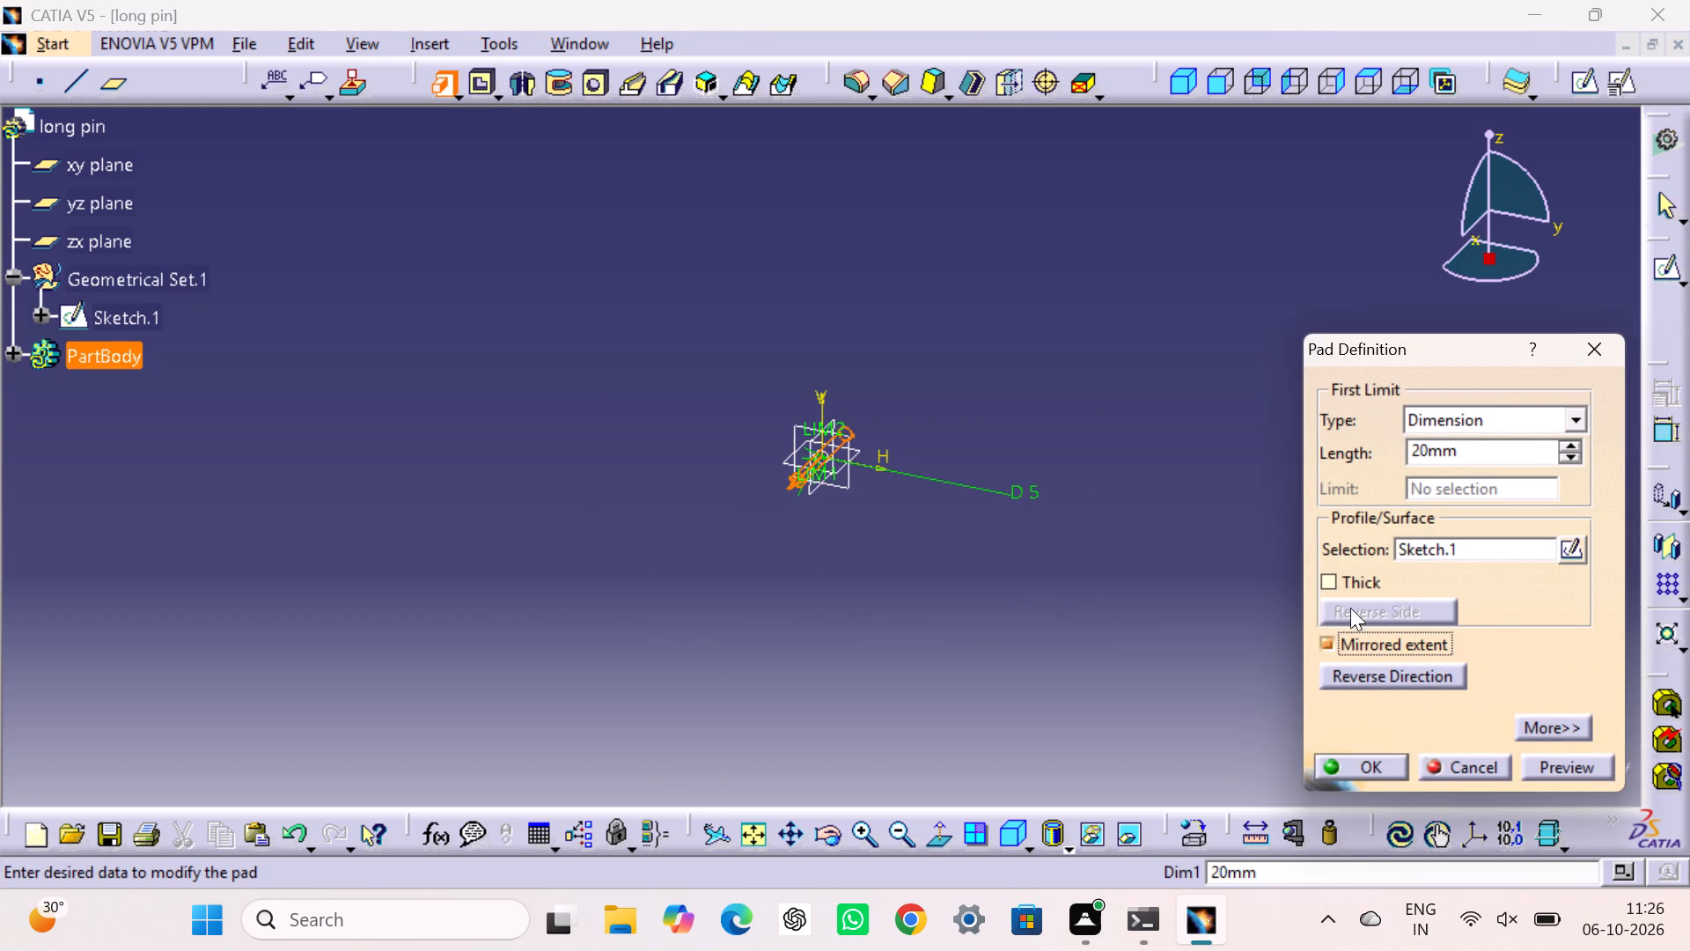
{"action": "left_click", "coordinate": [1466, 450]}
{"action": "left_click", "coordinate": [1466, 450]}
{"action": "double_click", "coordinate": [1466, 450]}
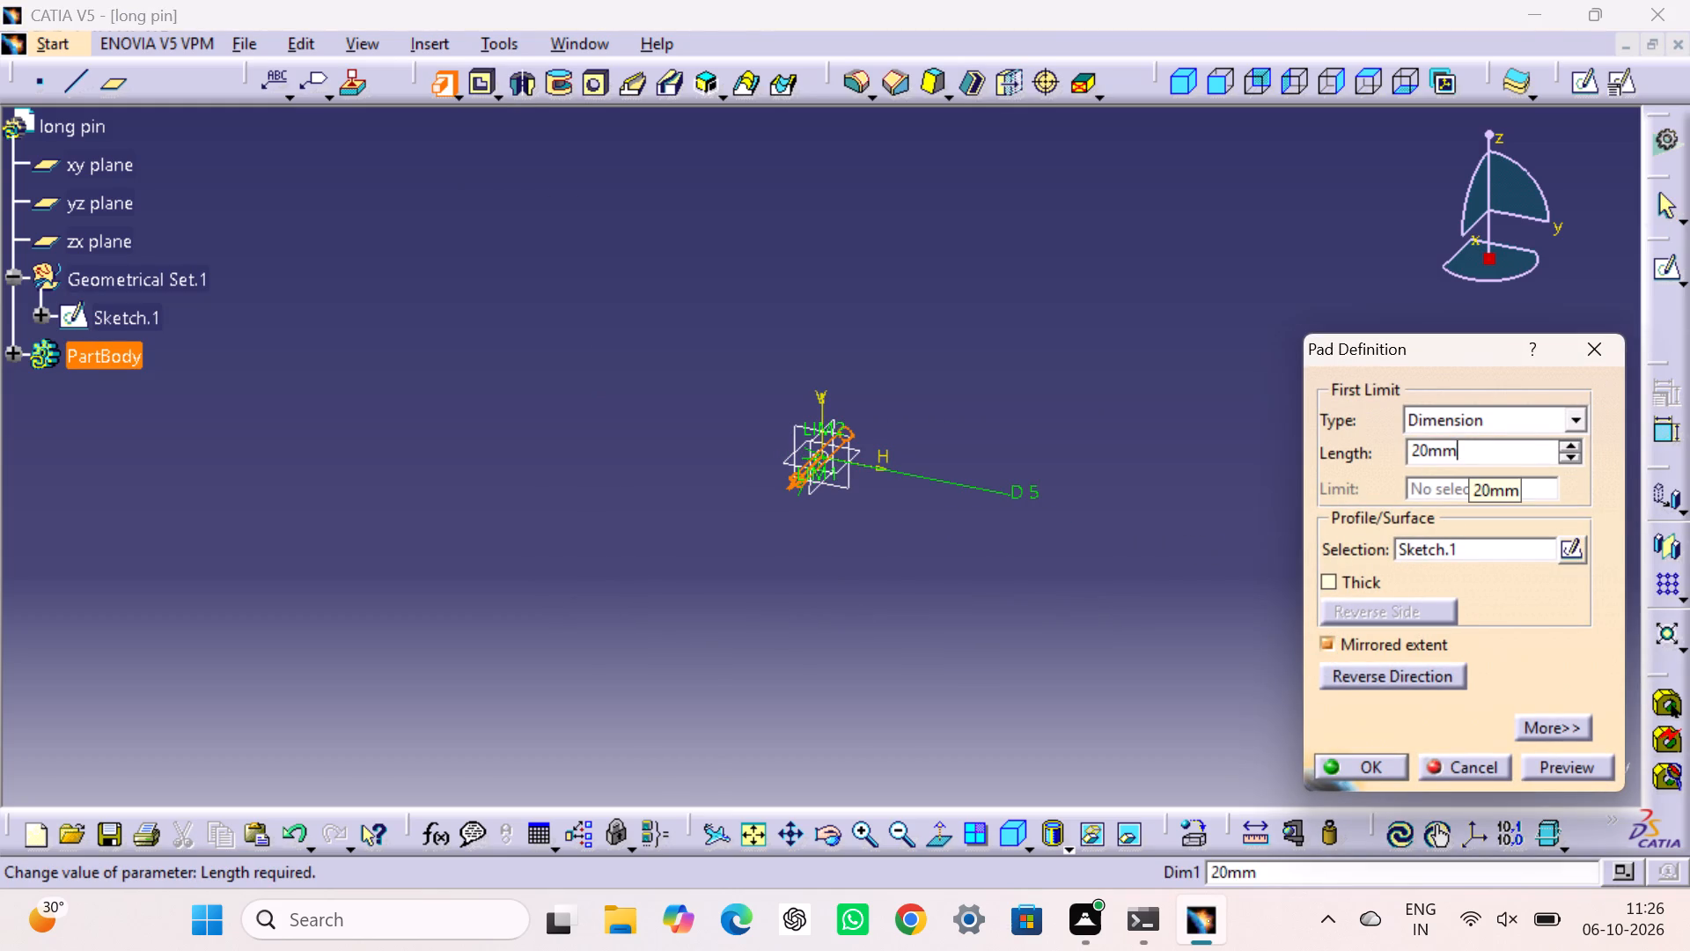
{"action": "triple_click", "coordinate": [1466, 450]}
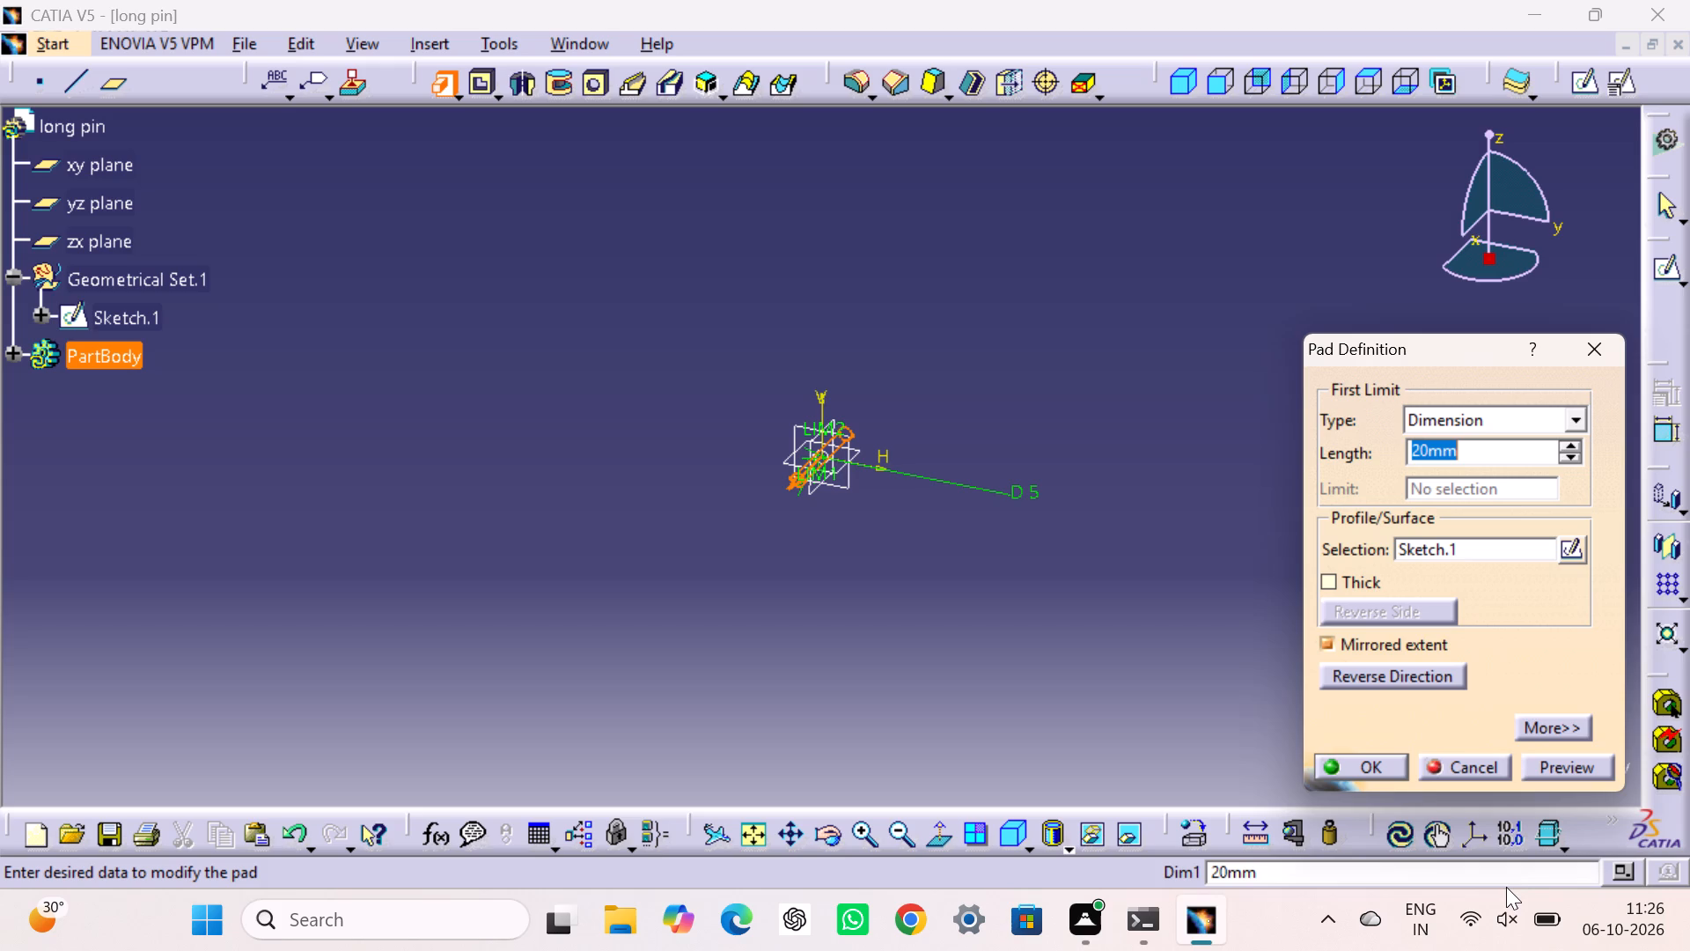
{"action": "type", "text": "26"}
{"action": "key", "text": "period"}
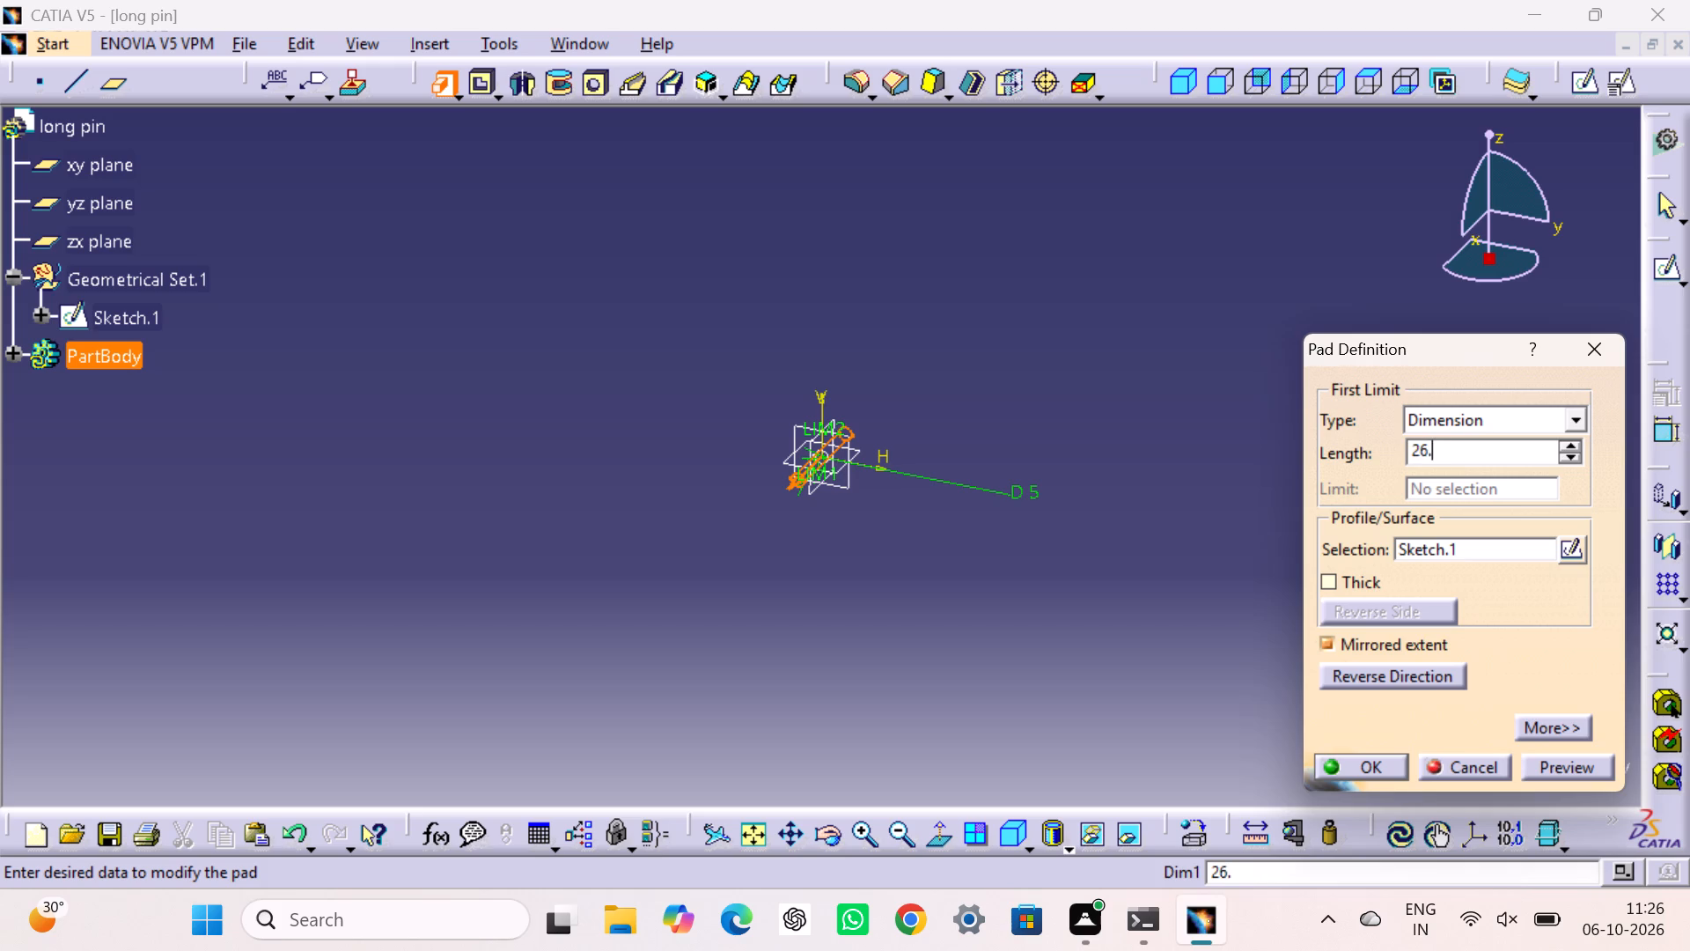
{"action": "key", "text": "5"}
{"action": "left_click", "coordinate": [1381, 768]}
{"action": "left_click", "coordinate": [1316, 594]}
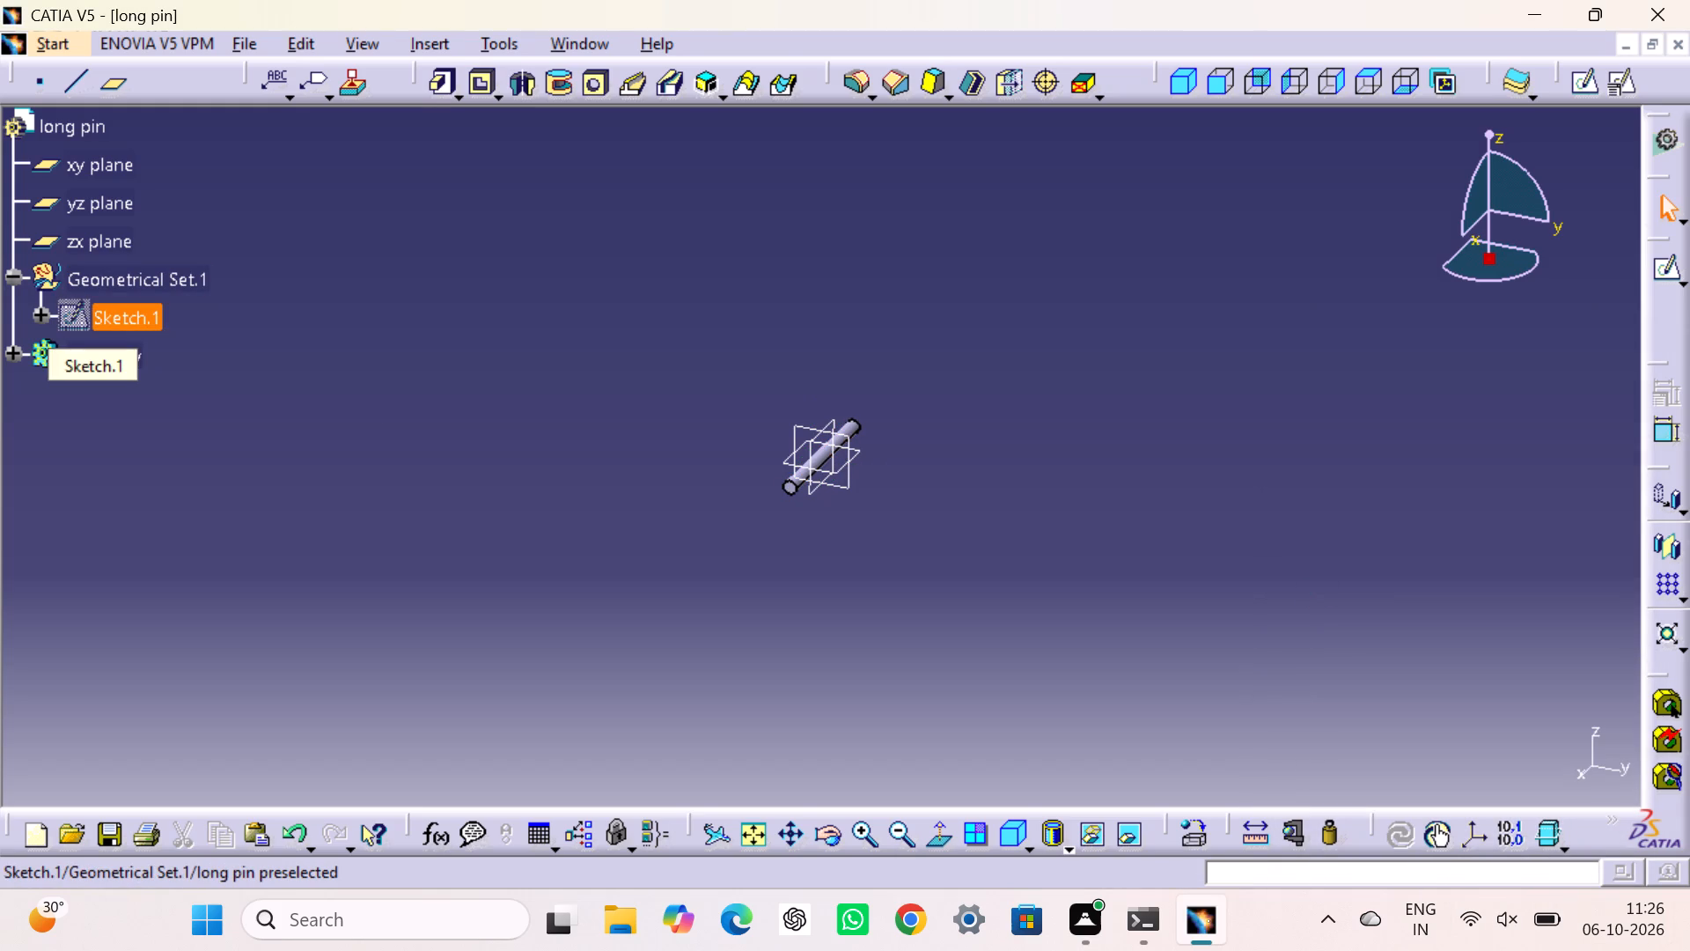
Reopen the pad's definition to check its length and extent settings, and inspect the pin up close.
{"action": "double_click", "coordinate": [107, 361]}
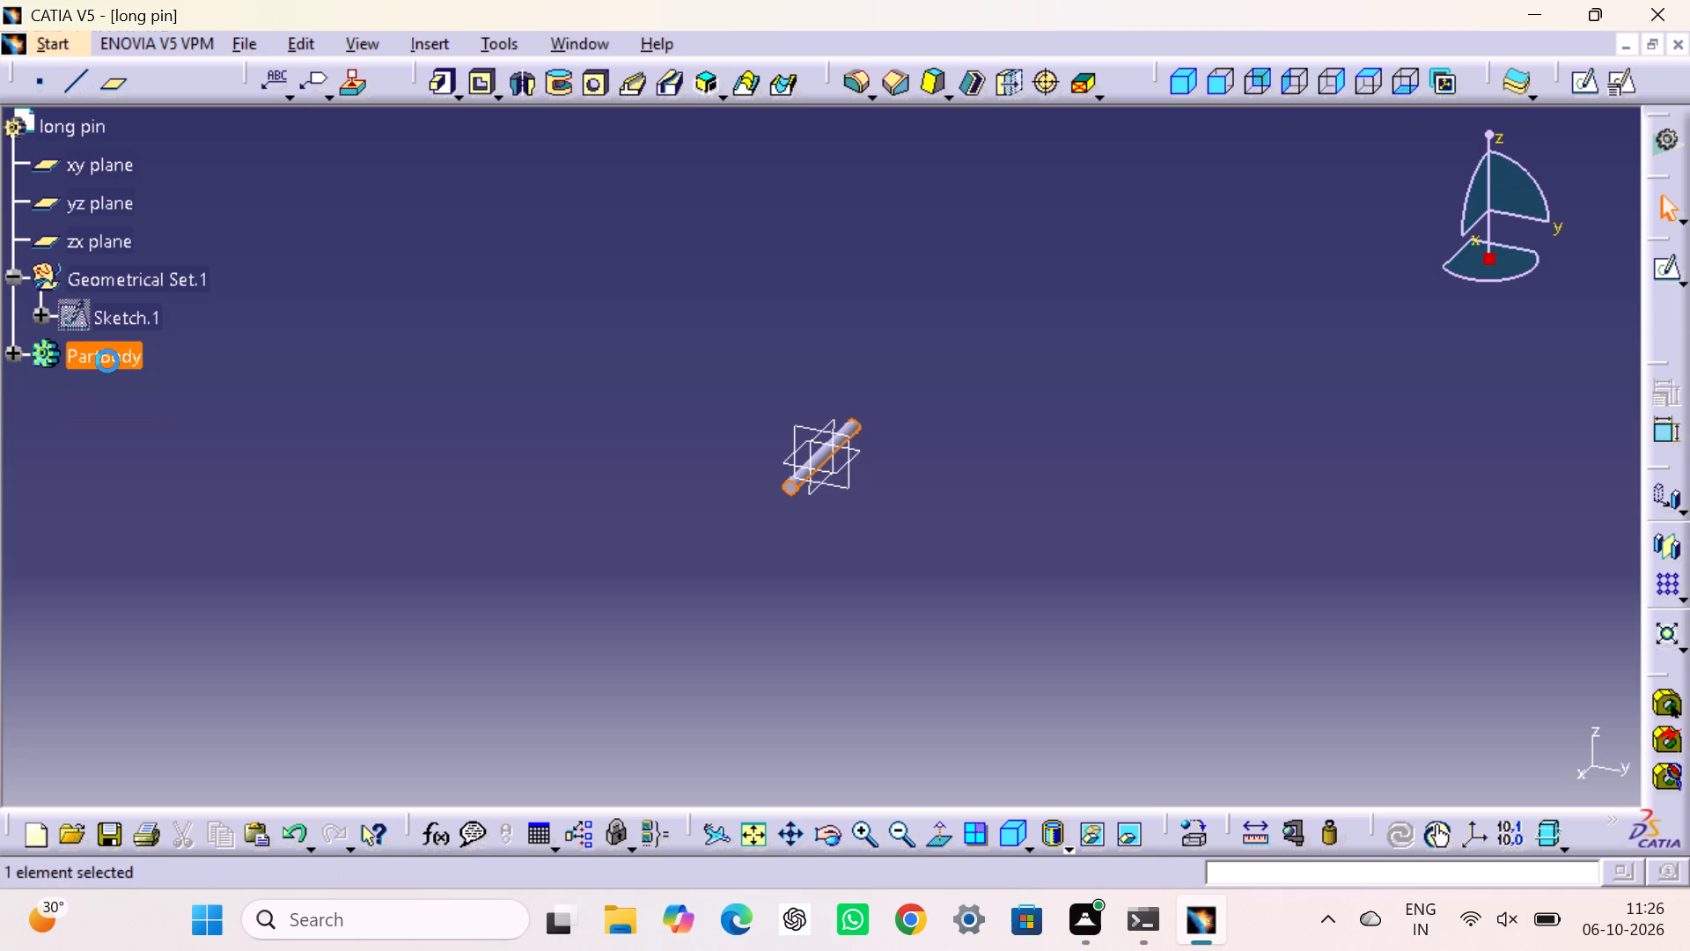
{"action": "double_click", "coordinate": [116, 395]}
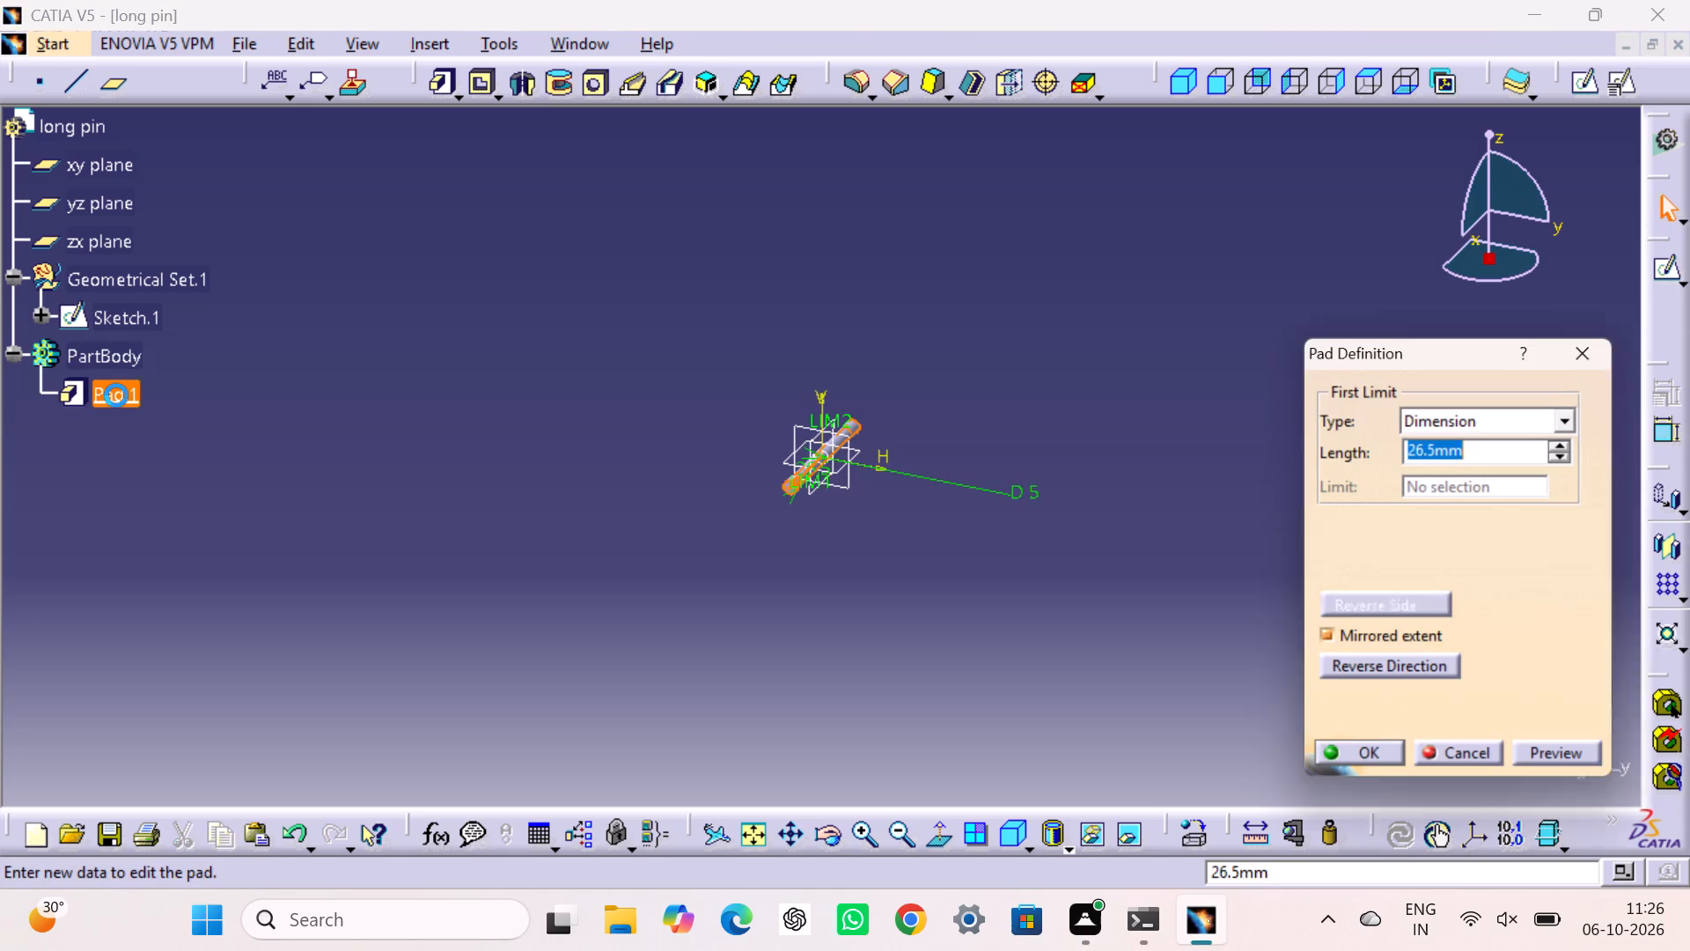
{"action": "left_click", "coordinate": [1385, 766]}
{"action": "left_click", "coordinate": [1320, 584]}
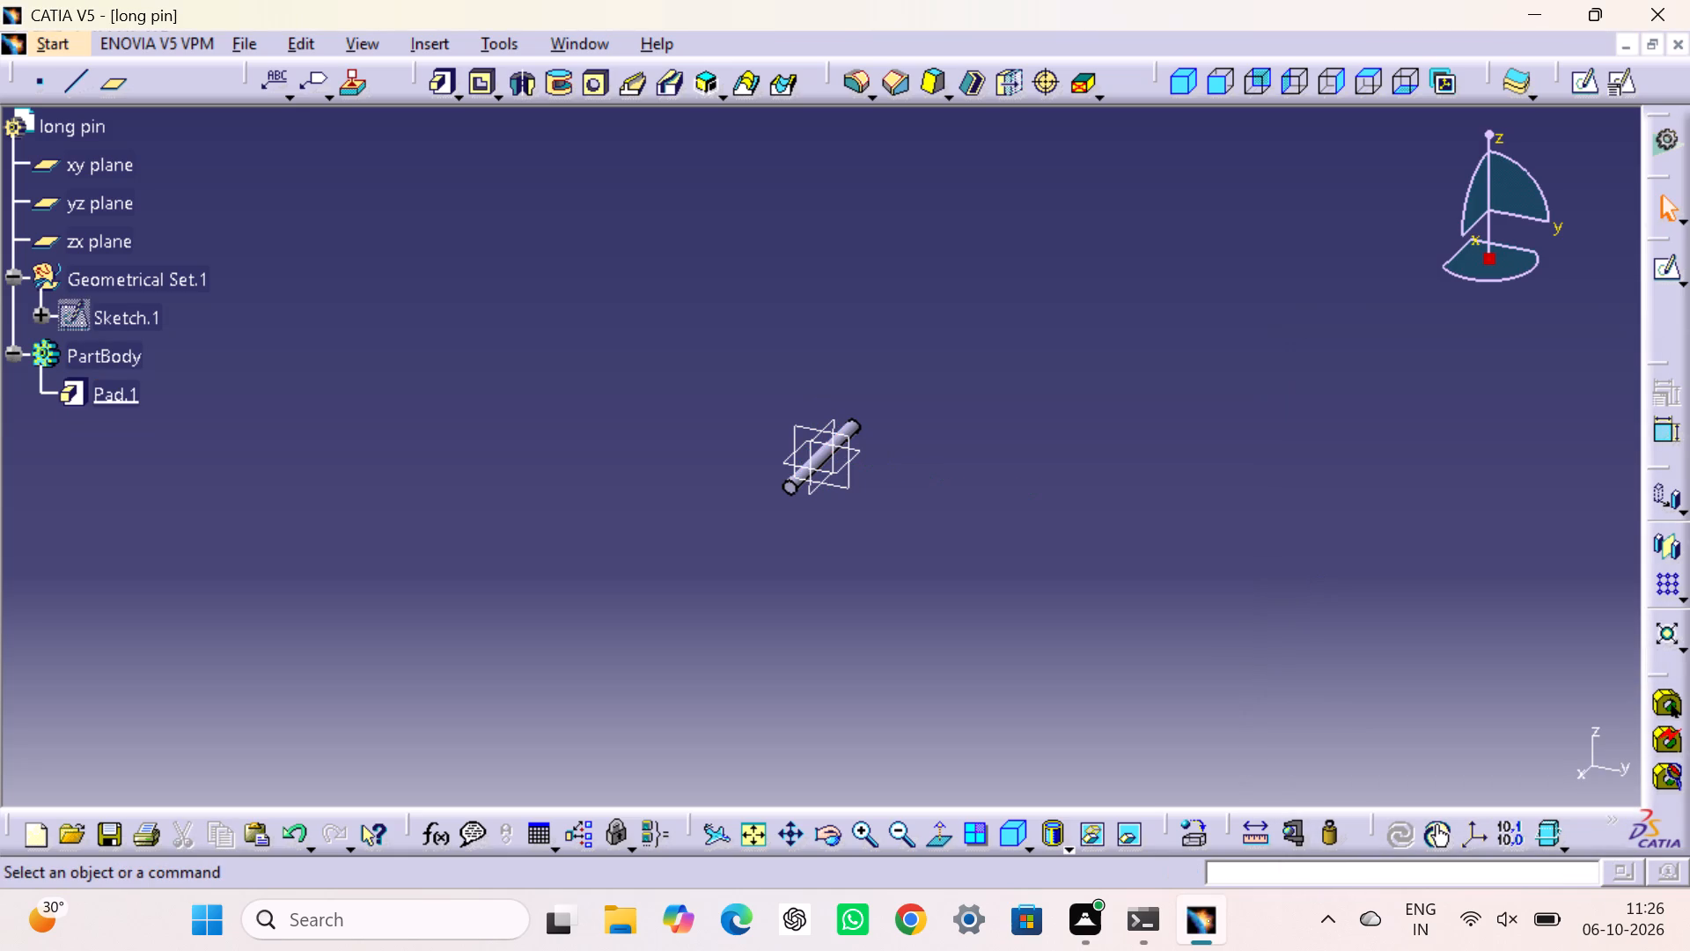
{"action": "left_click", "coordinate": [743, 828]}
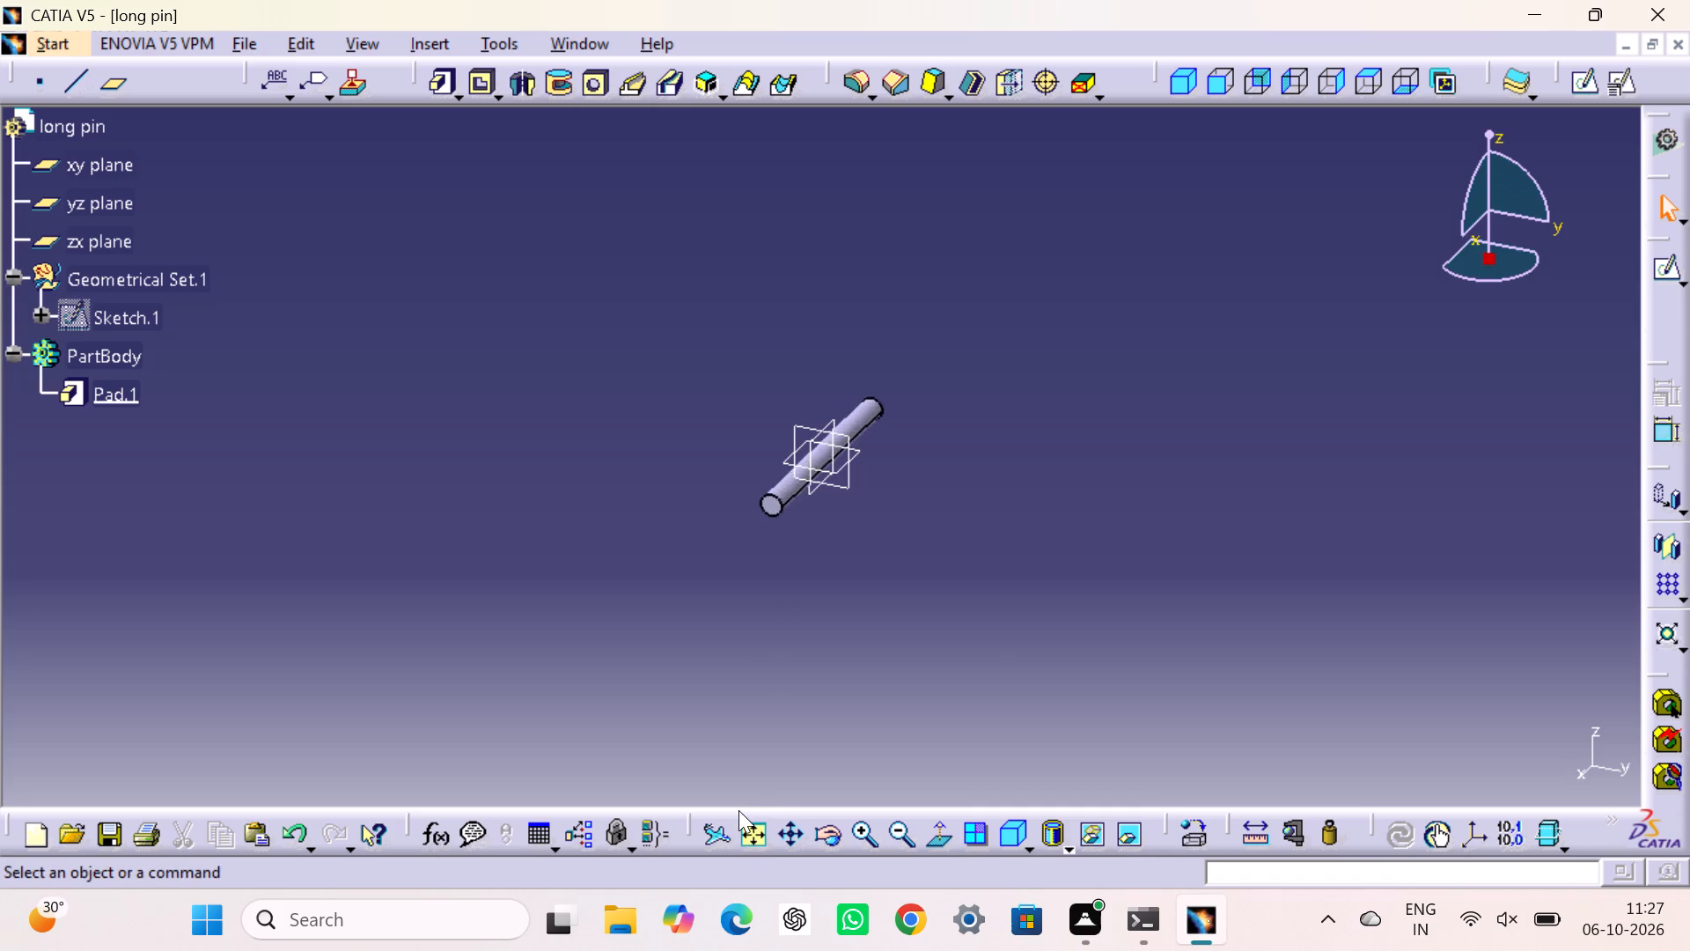
{"action": "left_click", "coordinate": [1390, 402]}
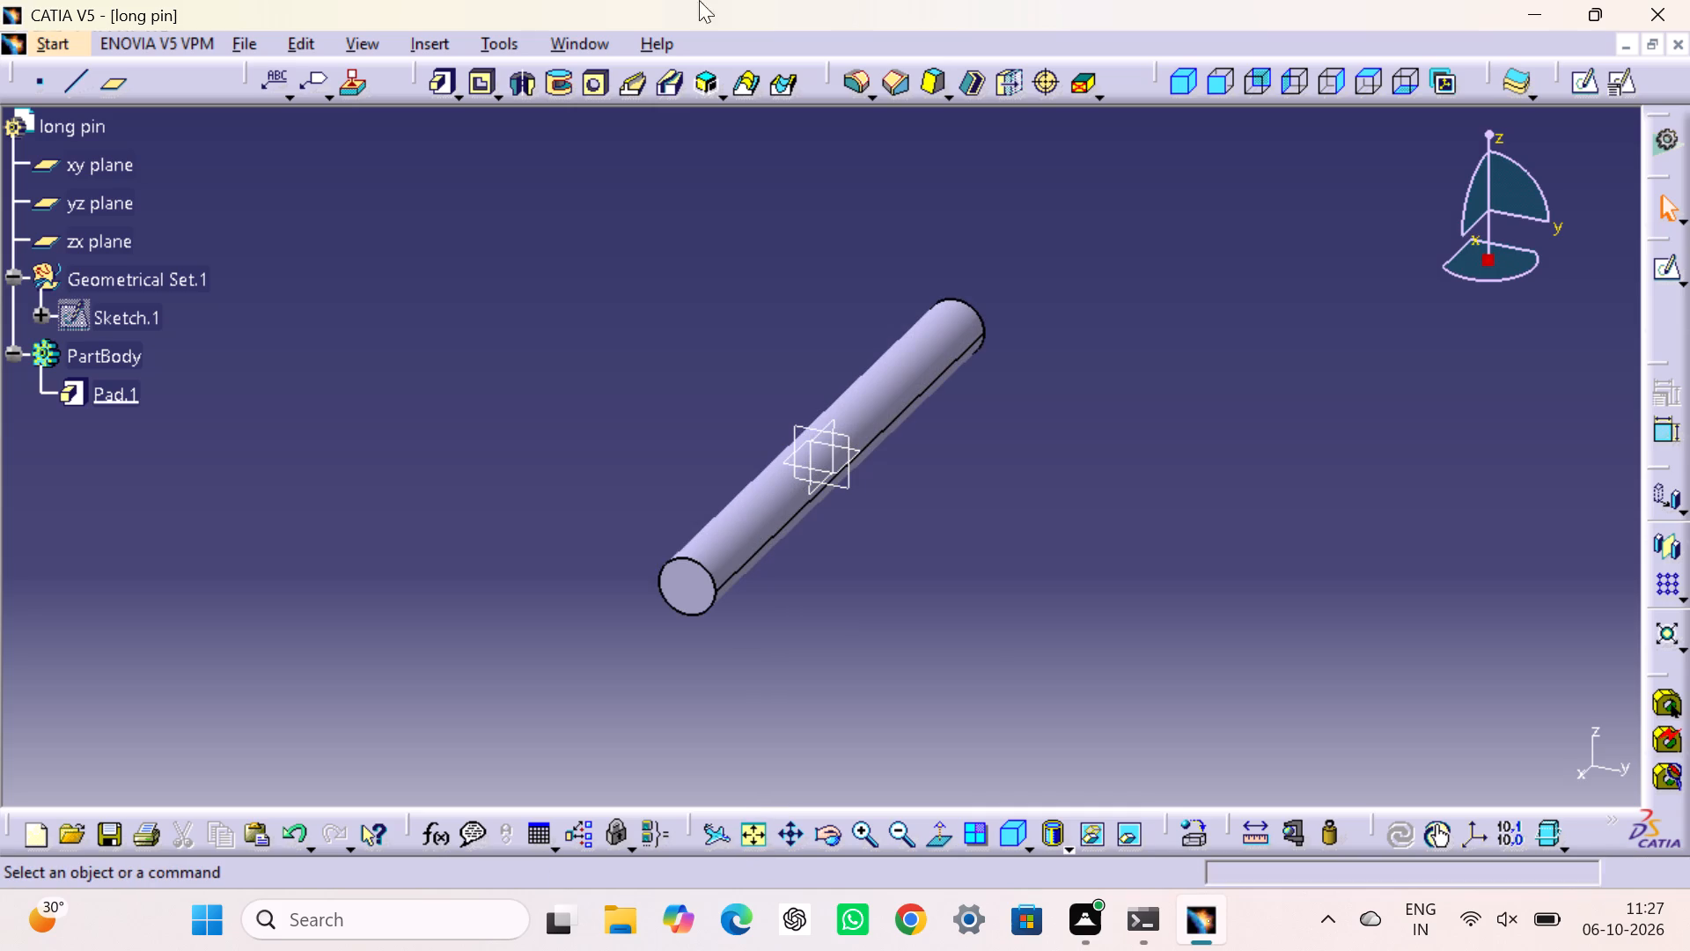
Switch to the base part and hide its xy, yz and zx planes.
{"action": "left_click", "coordinate": [596, 35]}
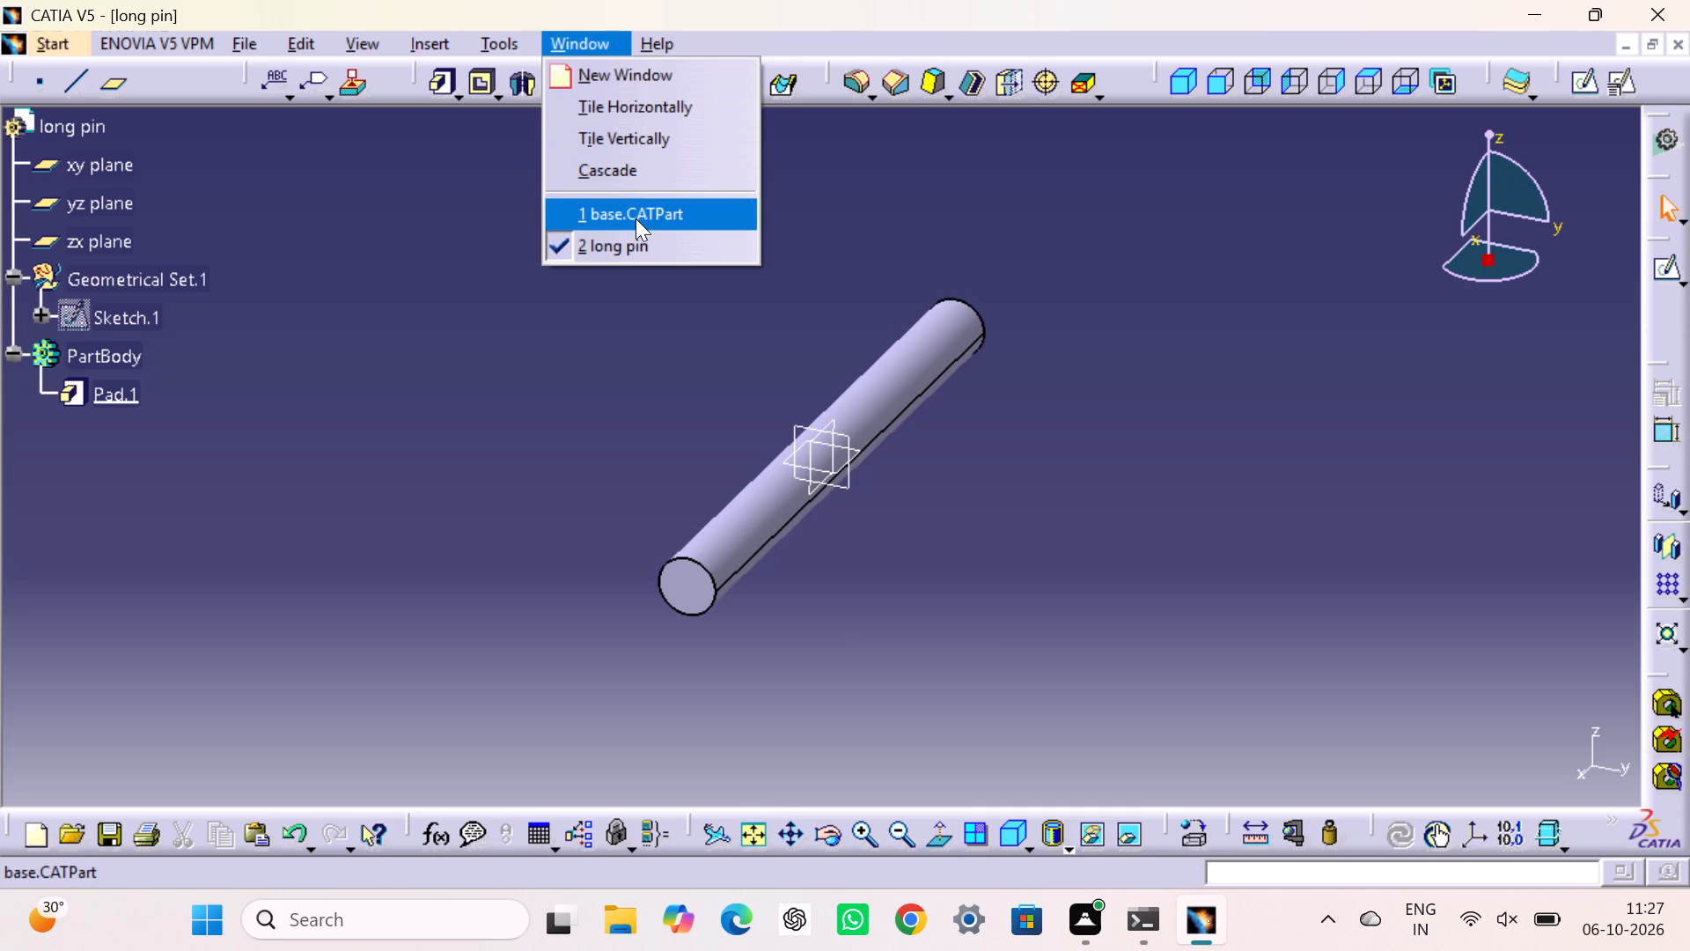
{"action": "left_click", "coordinate": [636, 218]}
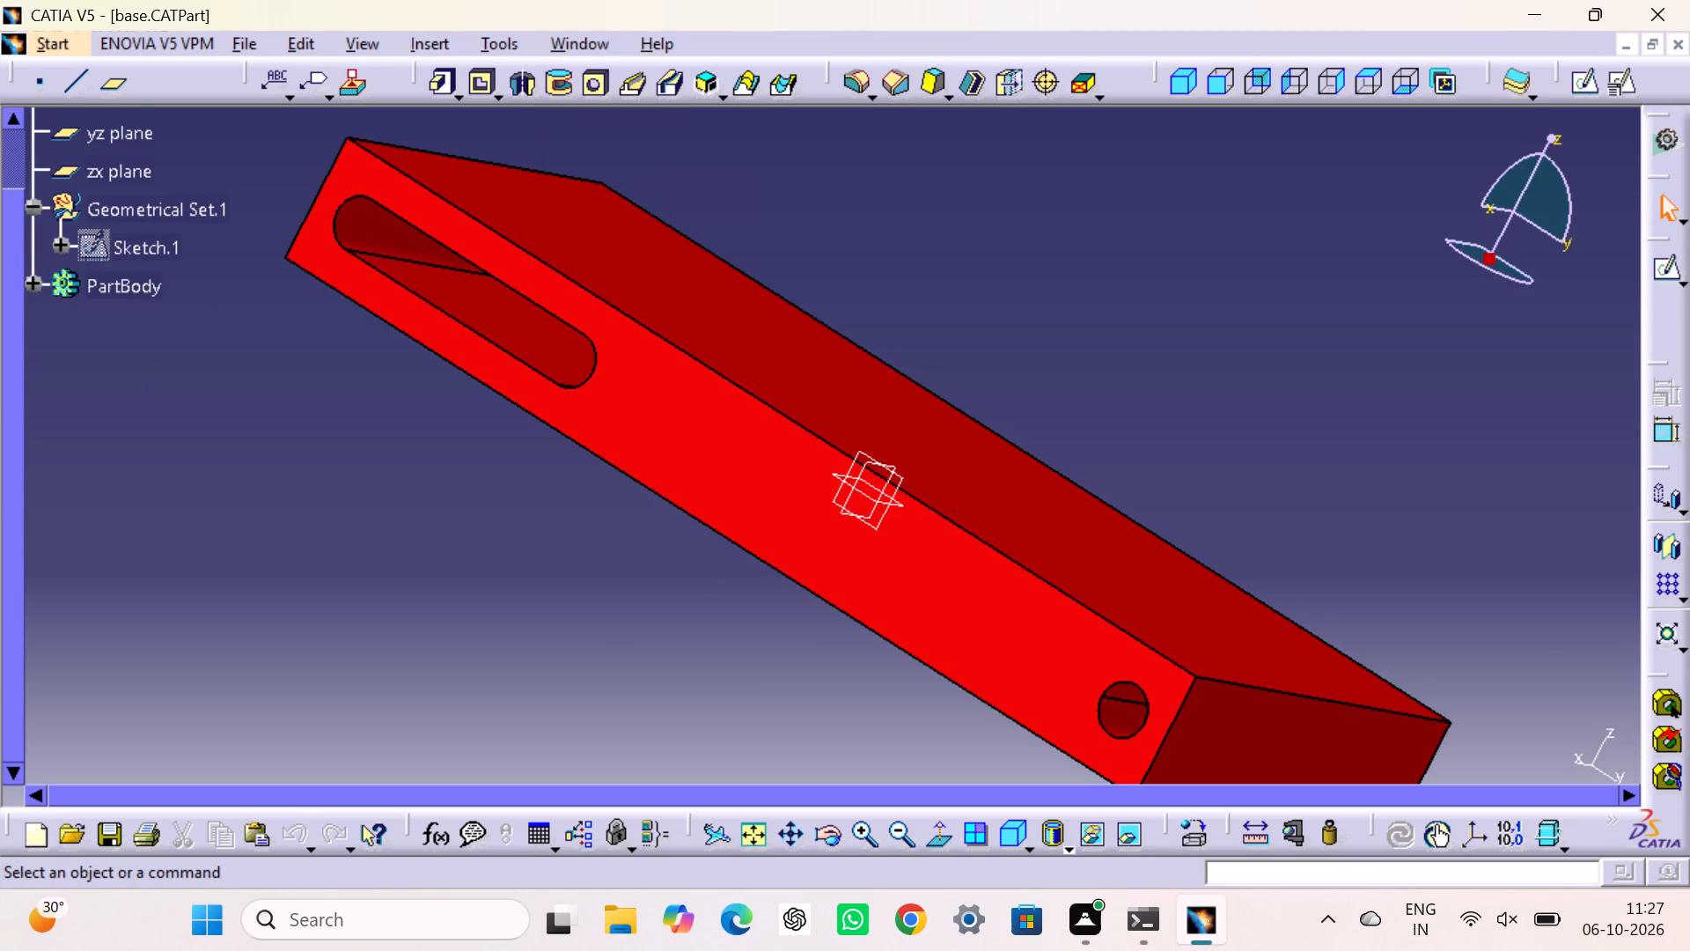
{"action": "left_click", "coordinate": [397, 451]}
{"action": "scroll", "coordinate": [248, 323], "scroll_direction": "up", "scroll_amount": 3}
{"action": "left_click", "coordinate": [106, 306]}
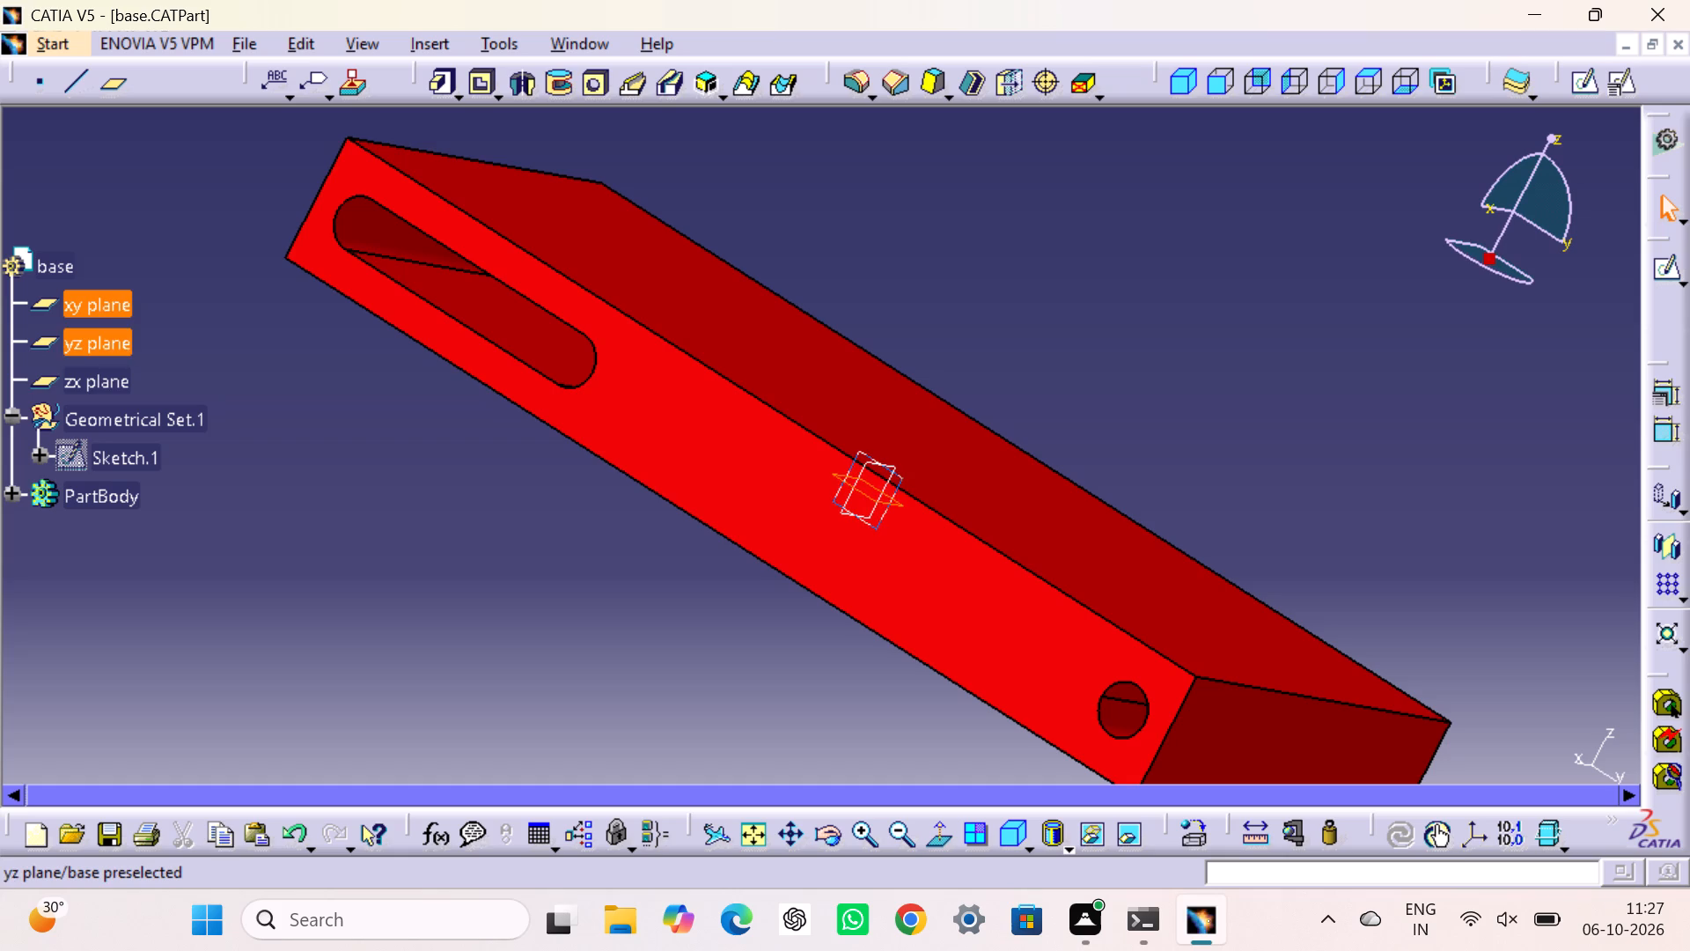
{"action": "left_click", "coordinate": [119, 350], "text": "ctrl"}
{"action": "left_click", "coordinate": [126, 367], "text": "ctrl"}
{"action": "right_click", "coordinate": [102, 343]}
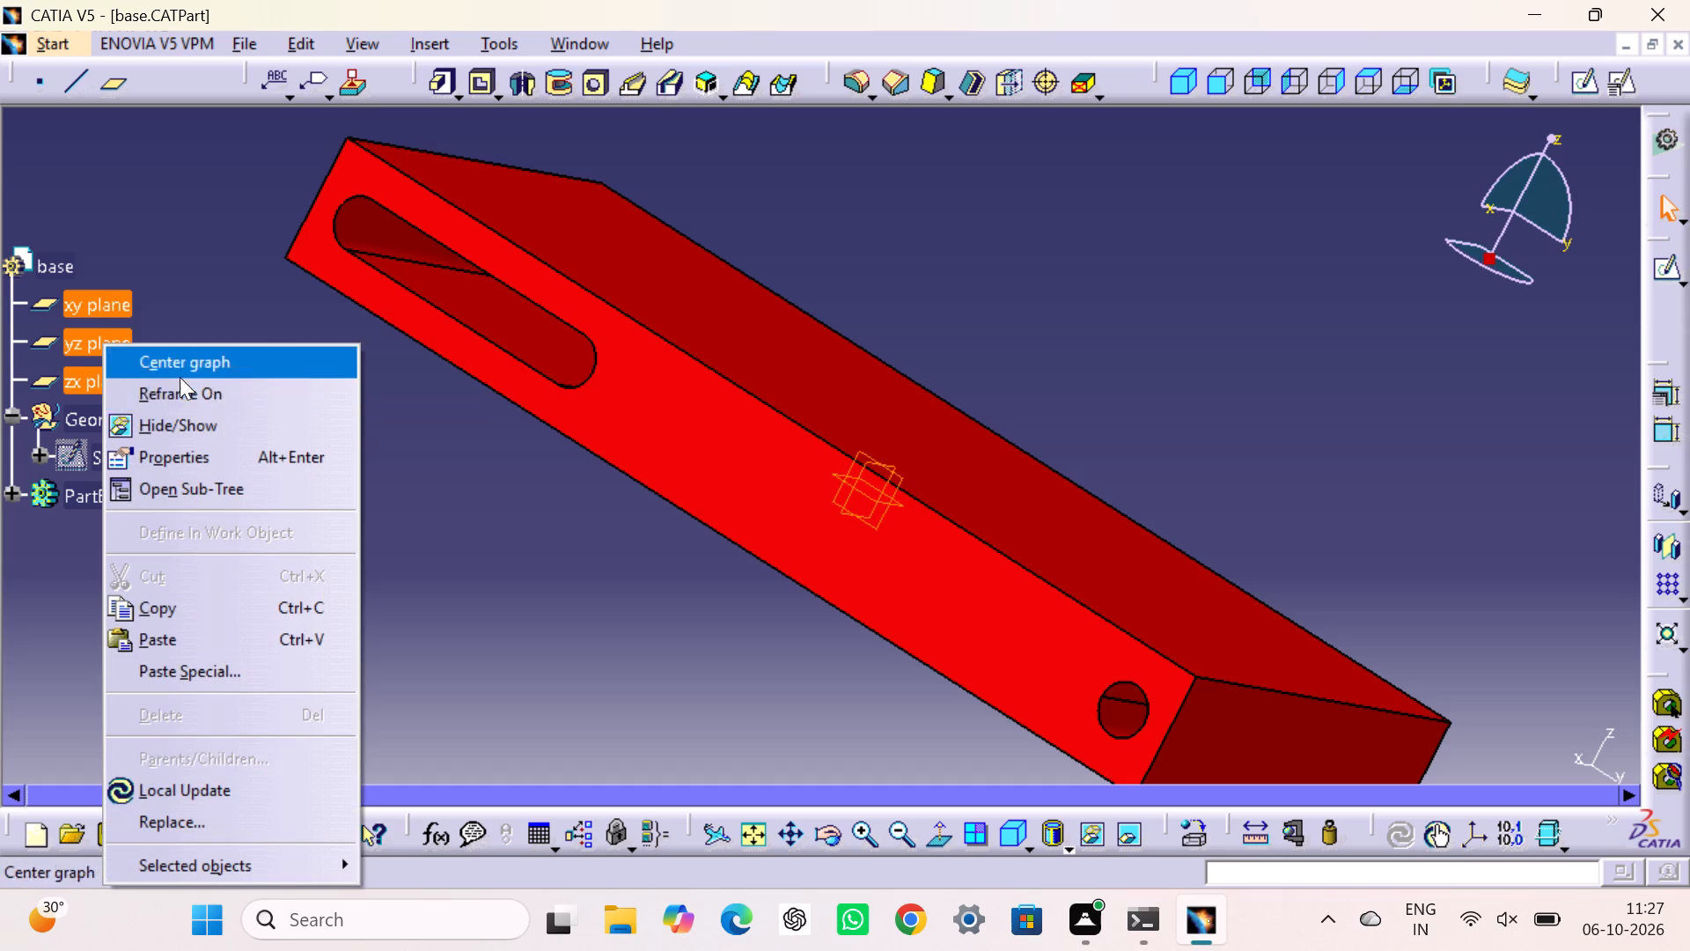
{"action": "left_click", "coordinate": [192, 418]}
{"action": "scroll", "coordinate": [167, 402], "scroll_direction": "down", "scroll_amount": 3}
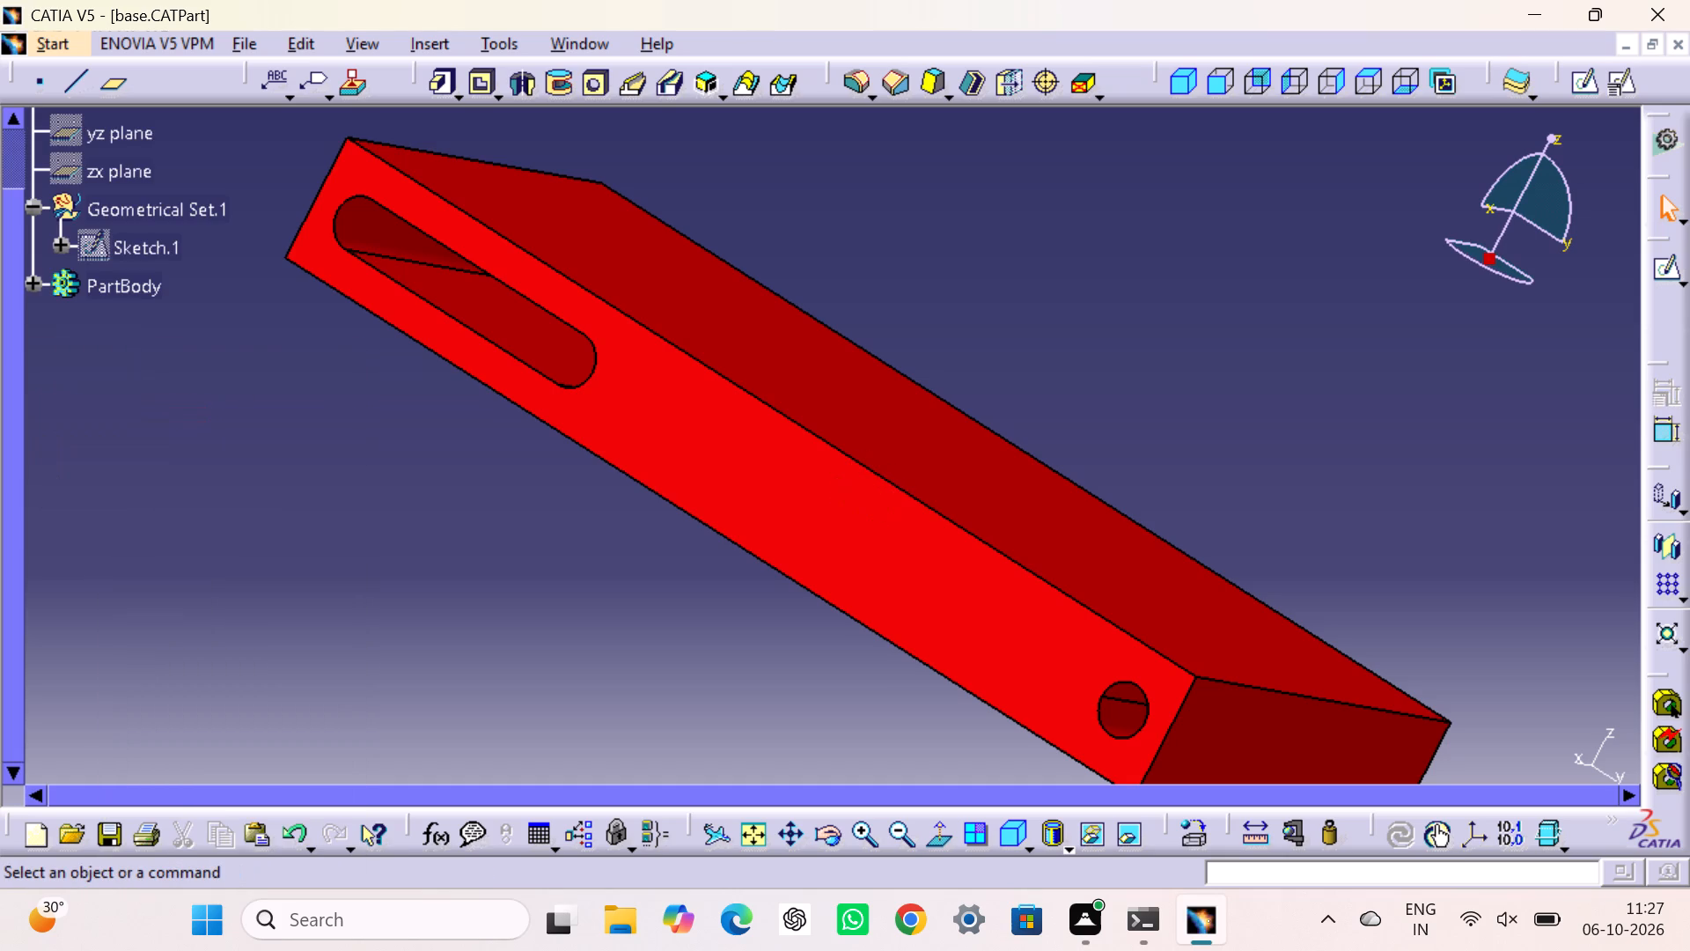
Save the base part.
{"action": "key", "text": "ctrl+s"}
Switch back to the long pin part and hide its xy, yz and zx planes.
{"action": "left_click", "coordinate": [600, 37]}
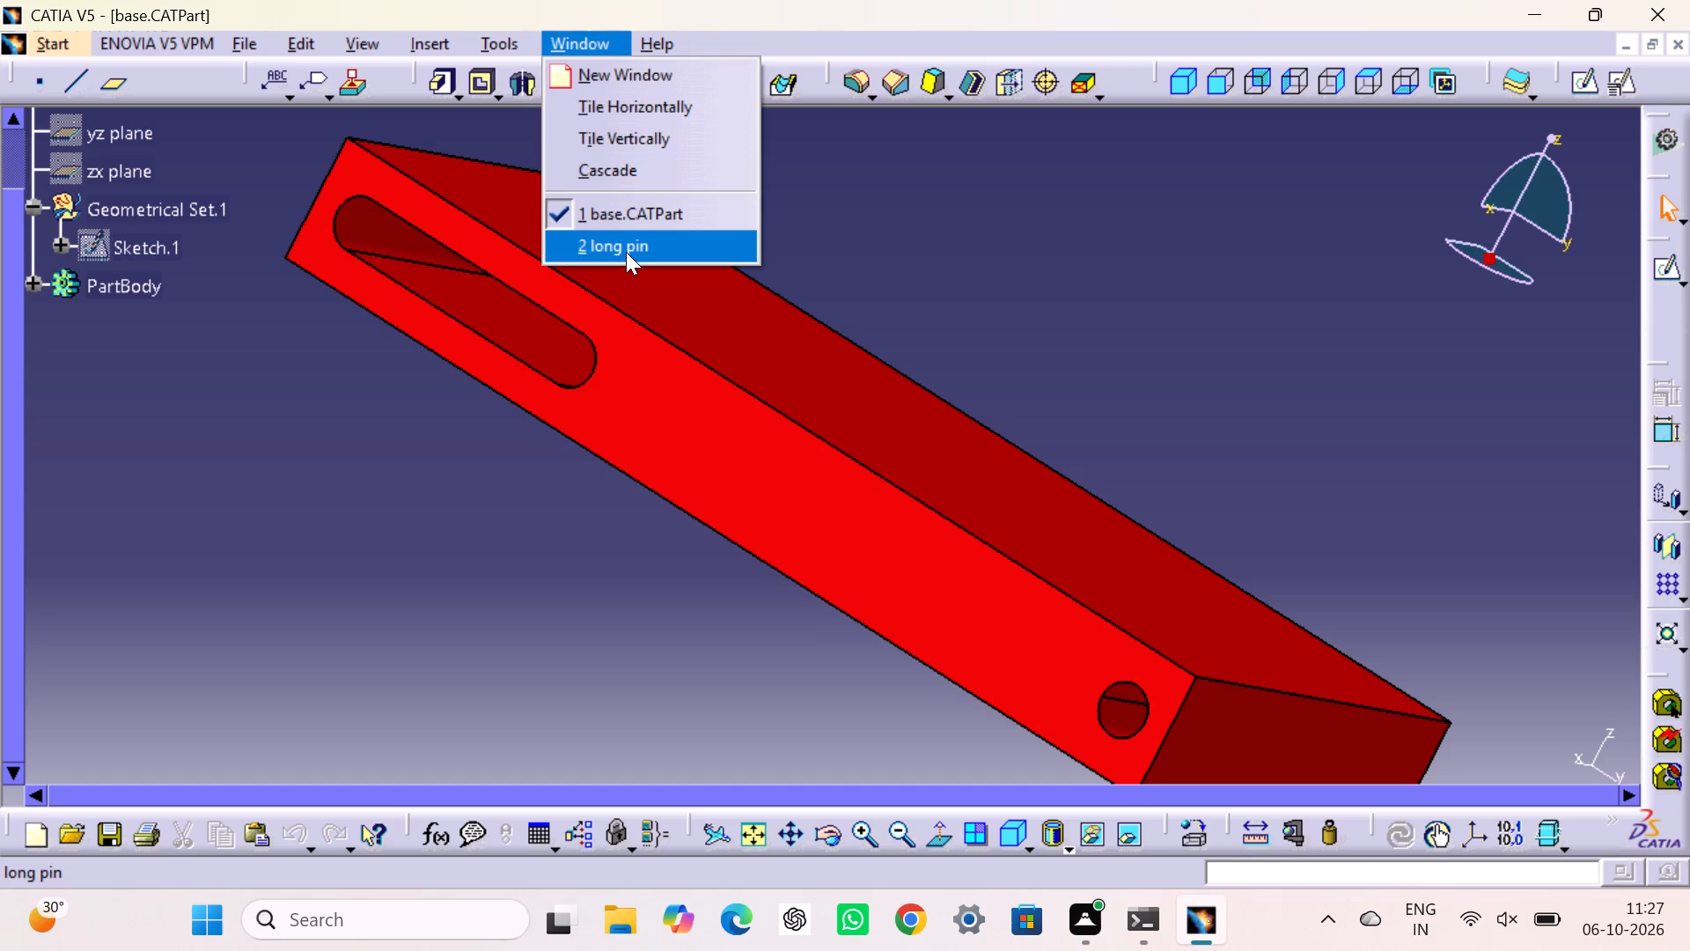
{"action": "left_click", "coordinate": [626, 252]}
{"action": "scroll", "coordinate": [1158, 371], "scroll_direction": "up", "scroll_amount": 2}
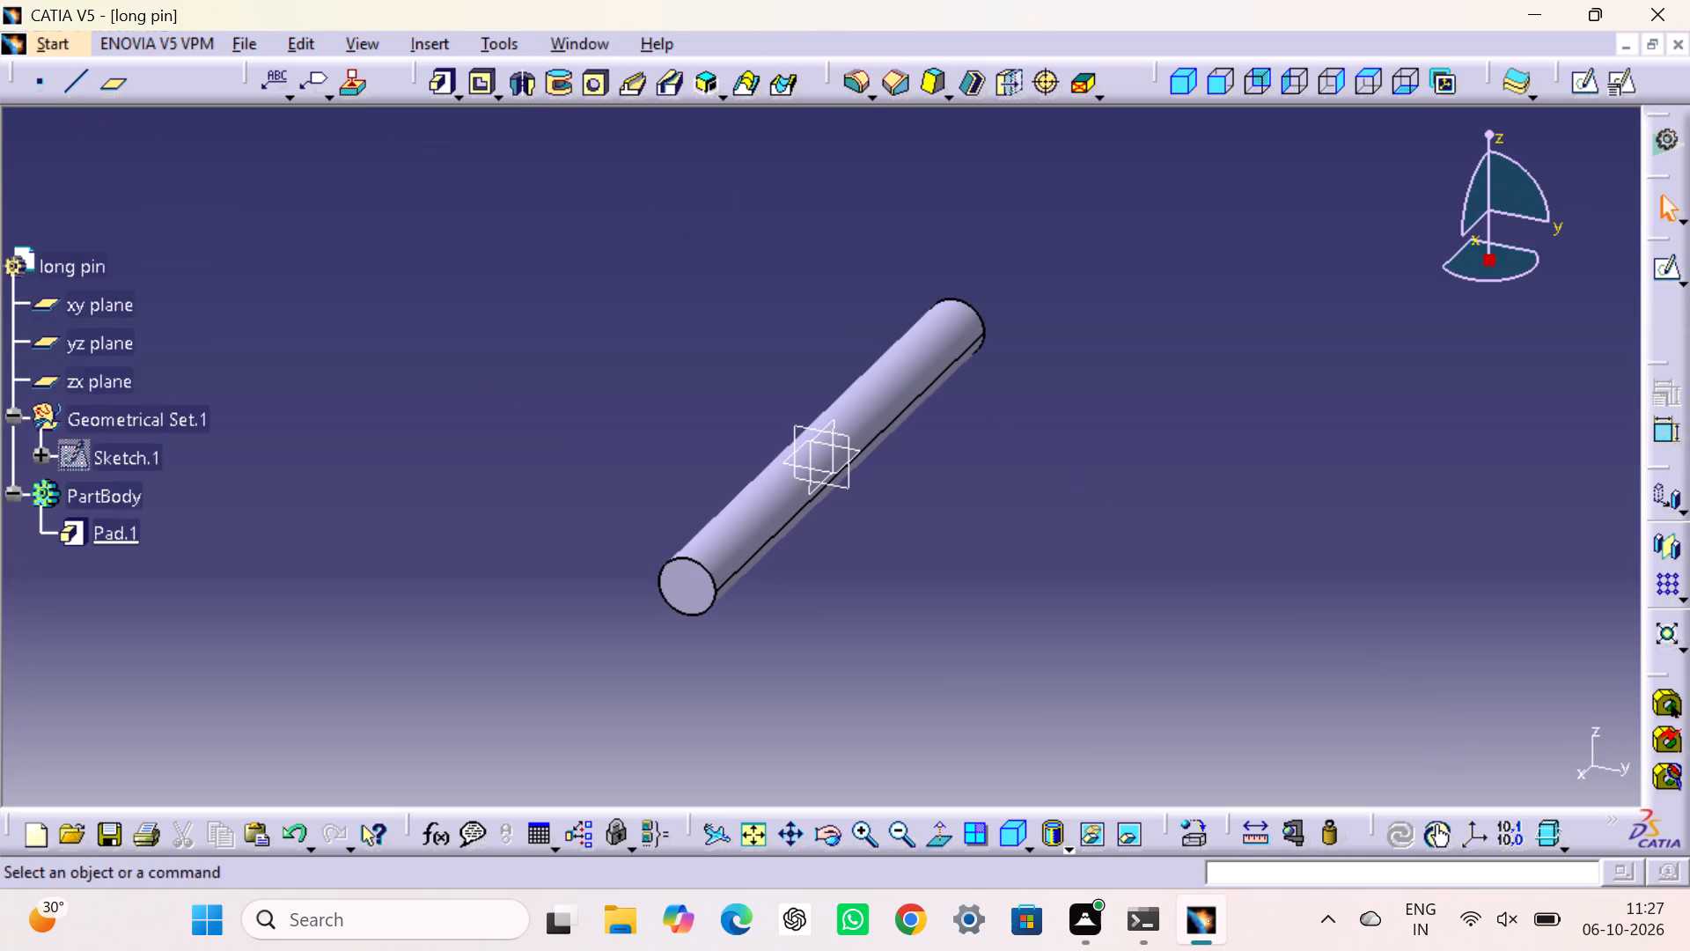
{"action": "scroll", "coordinate": [971, 437], "scroll_direction": "down", "scroll_amount": 2}
{"action": "left_click", "coordinate": [138, 166], "text": "ctrl"}
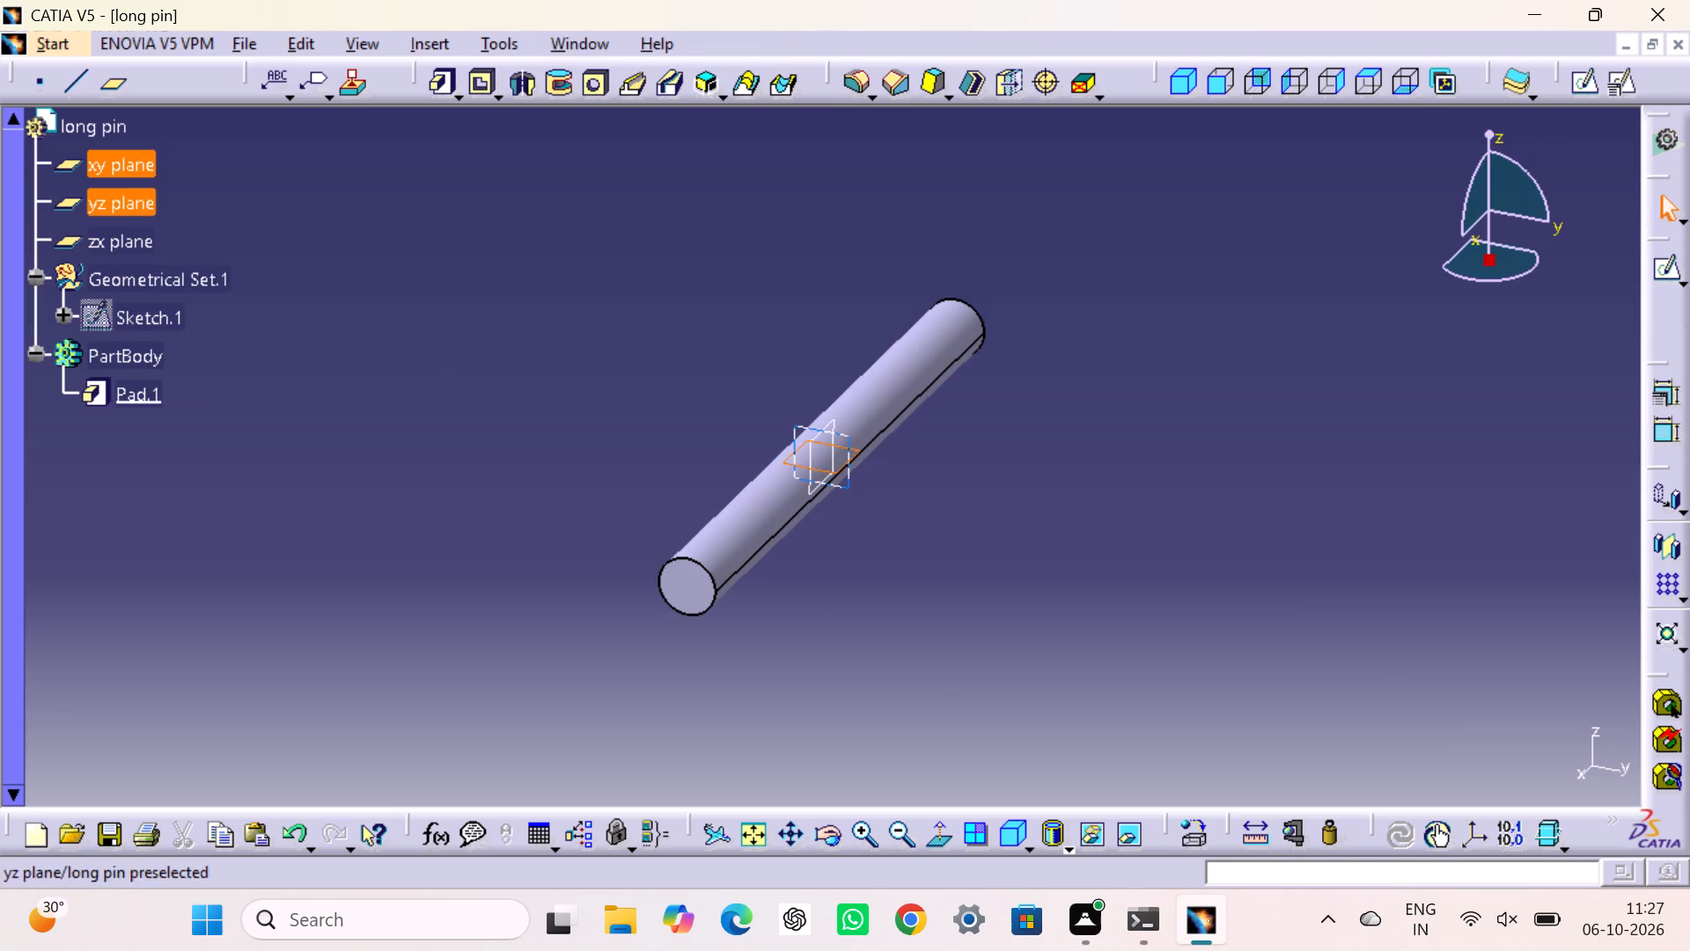
{"action": "left_click", "coordinate": [146, 203], "text": "ctrl"}
{"action": "left_click", "coordinate": [155, 237], "text": "ctrl"}
{"action": "right_click", "coordinate": [154, 234]}
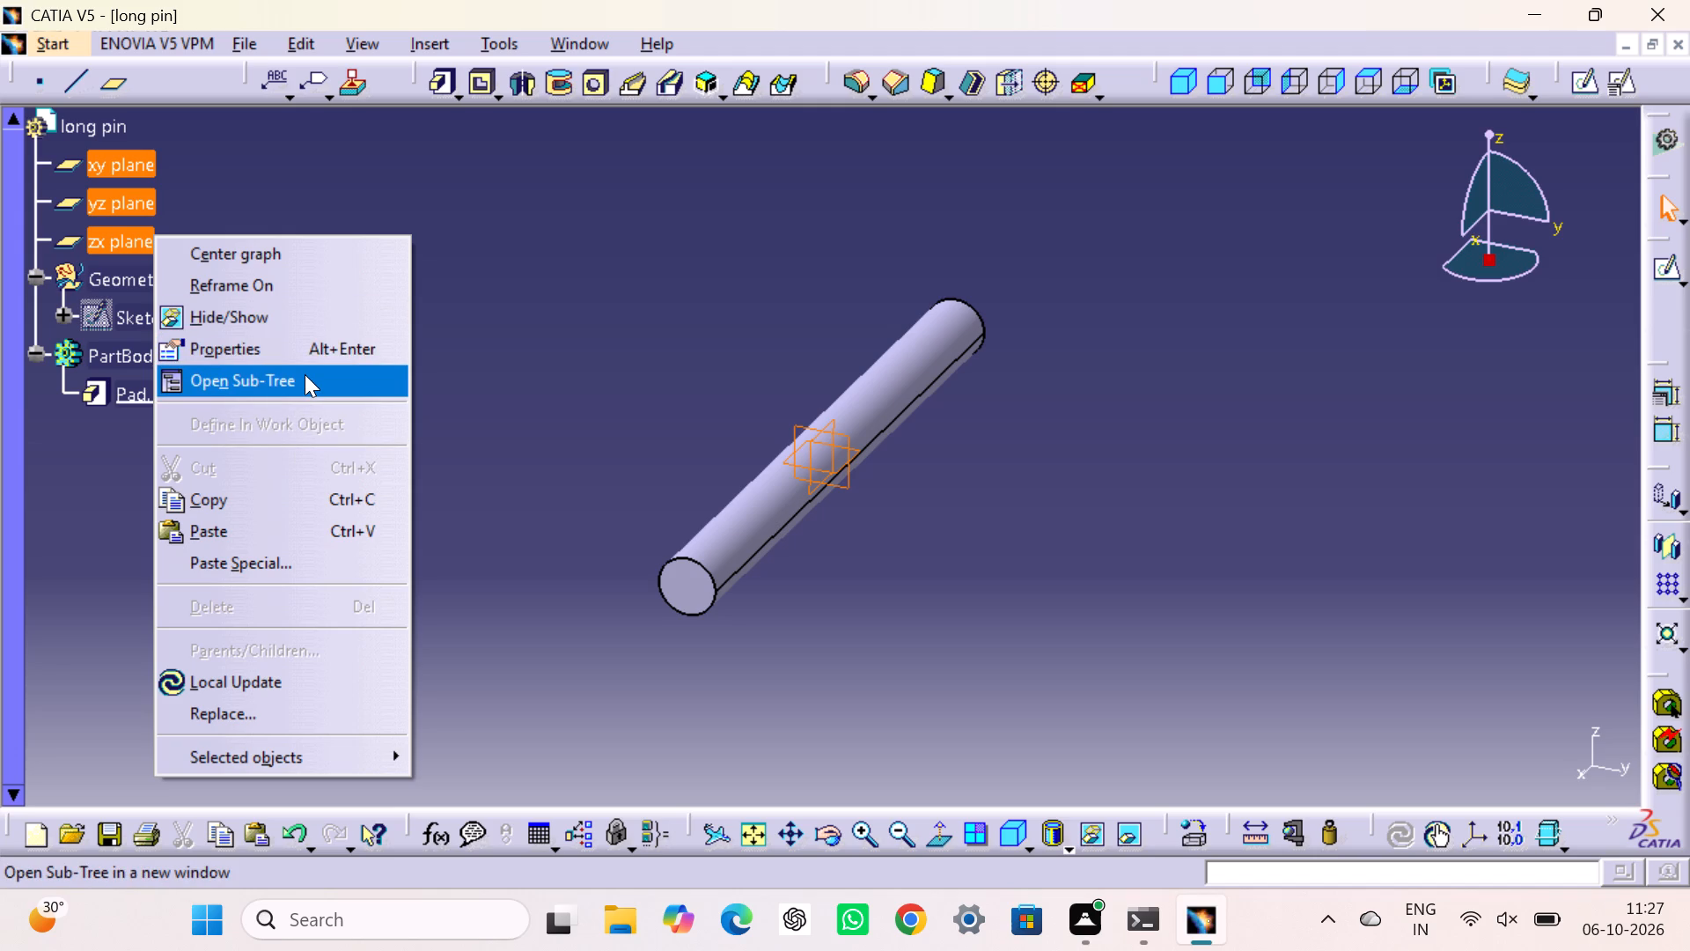
{"action": "left_click", "coordinate": [305, 325]}
{"action": "left_click", "coordinate": [575, 333]}
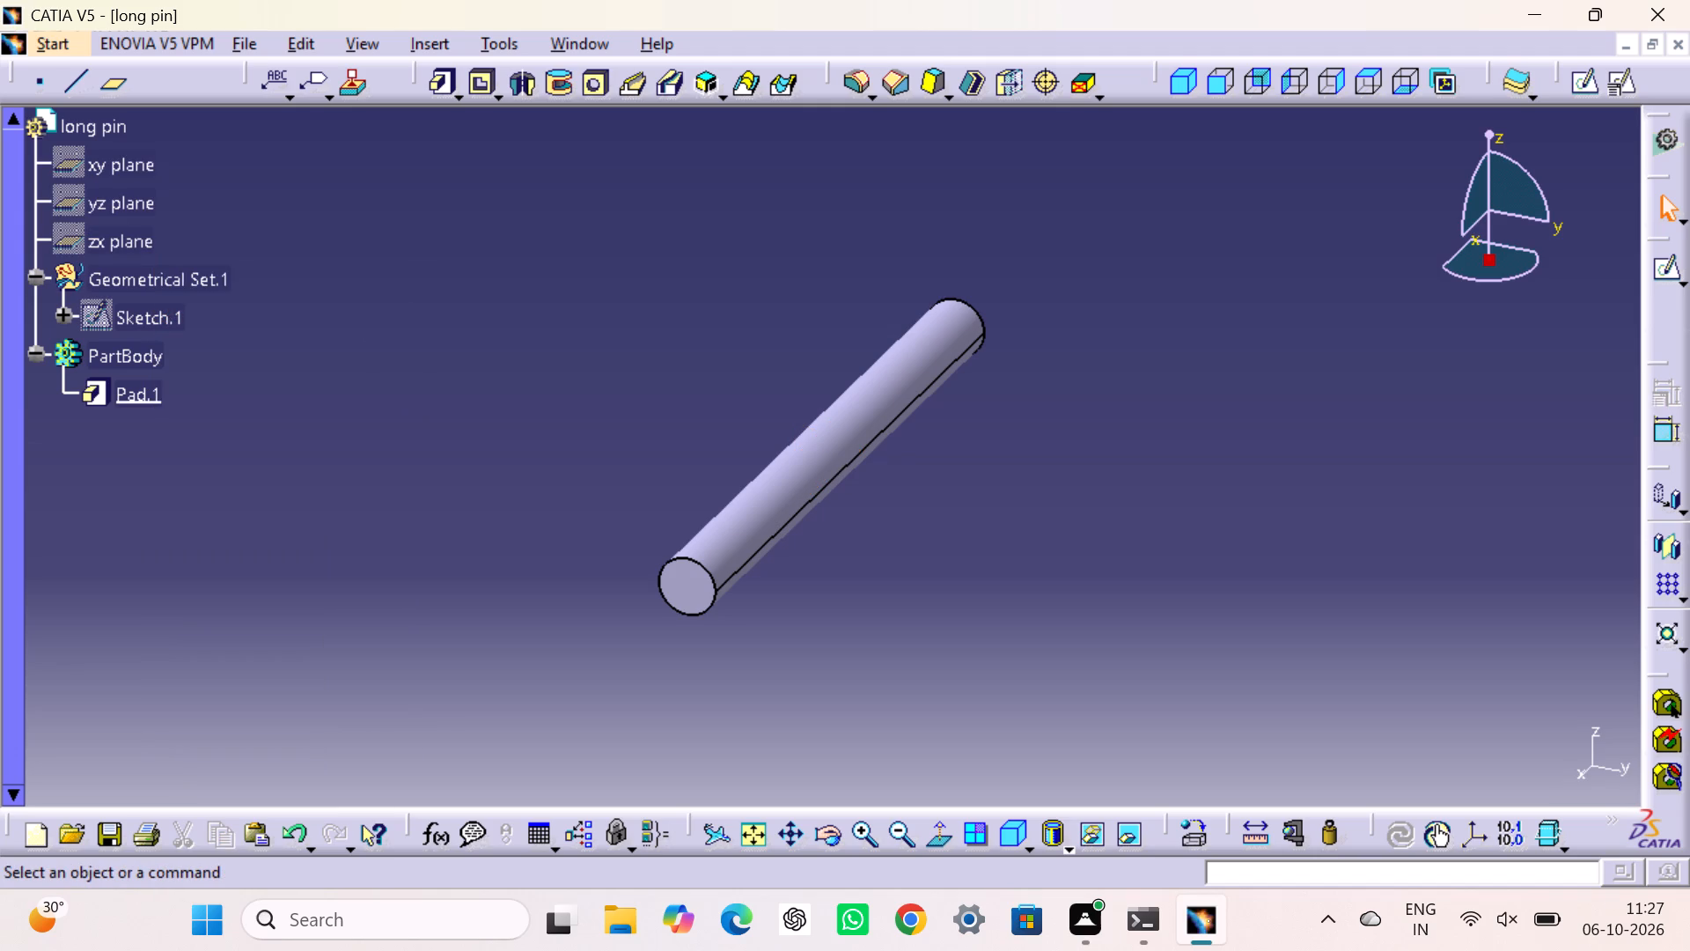
Measure the long pin's length between its two circular end edges, without keeping the measurement.
{"action": "left_click", "coordinate": [1224, 77]}
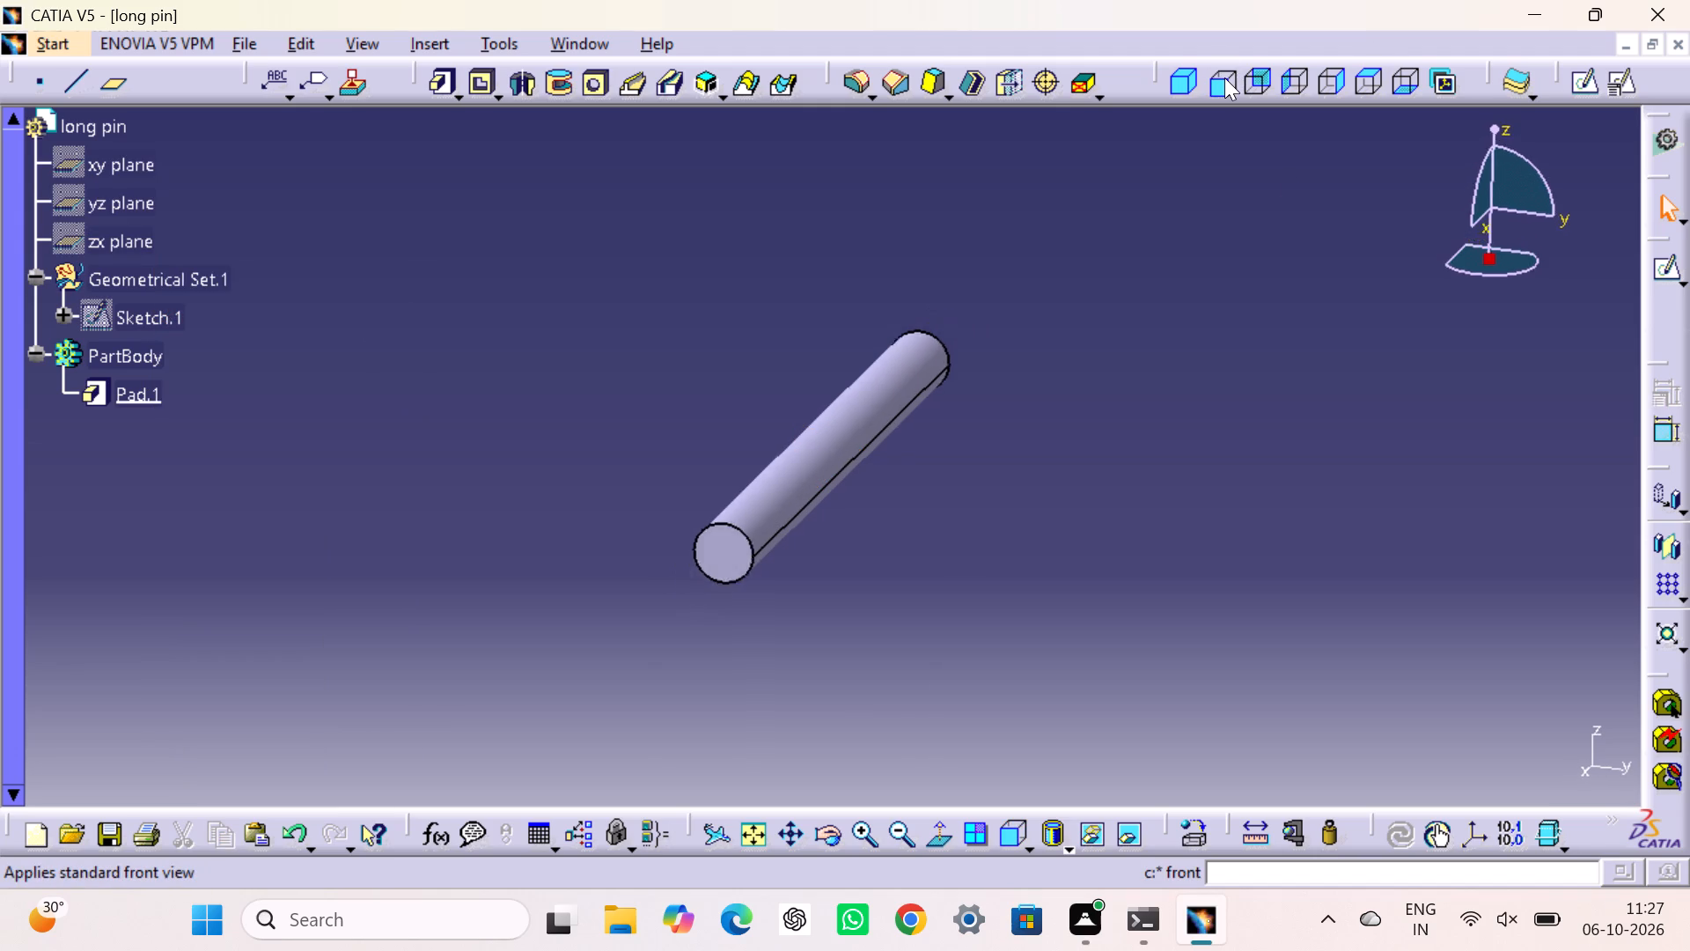
{"action": "left_click", "coordinate": [1251, 88]}
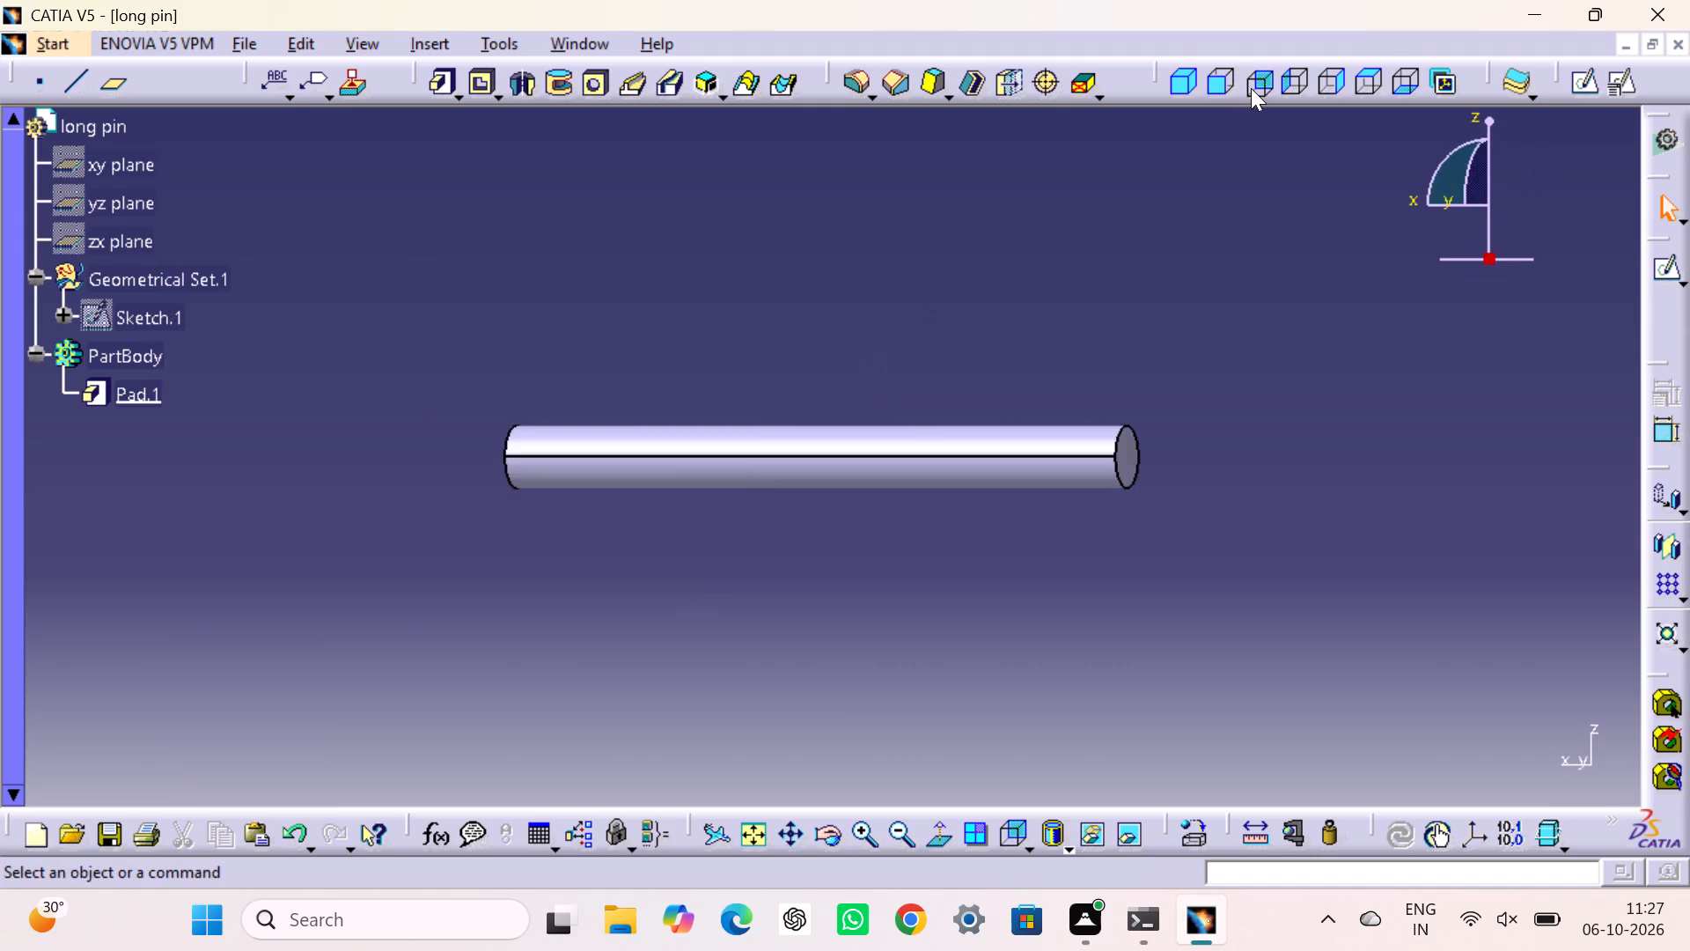
{"action": "left_click", "coordinate": [1301, 80]}
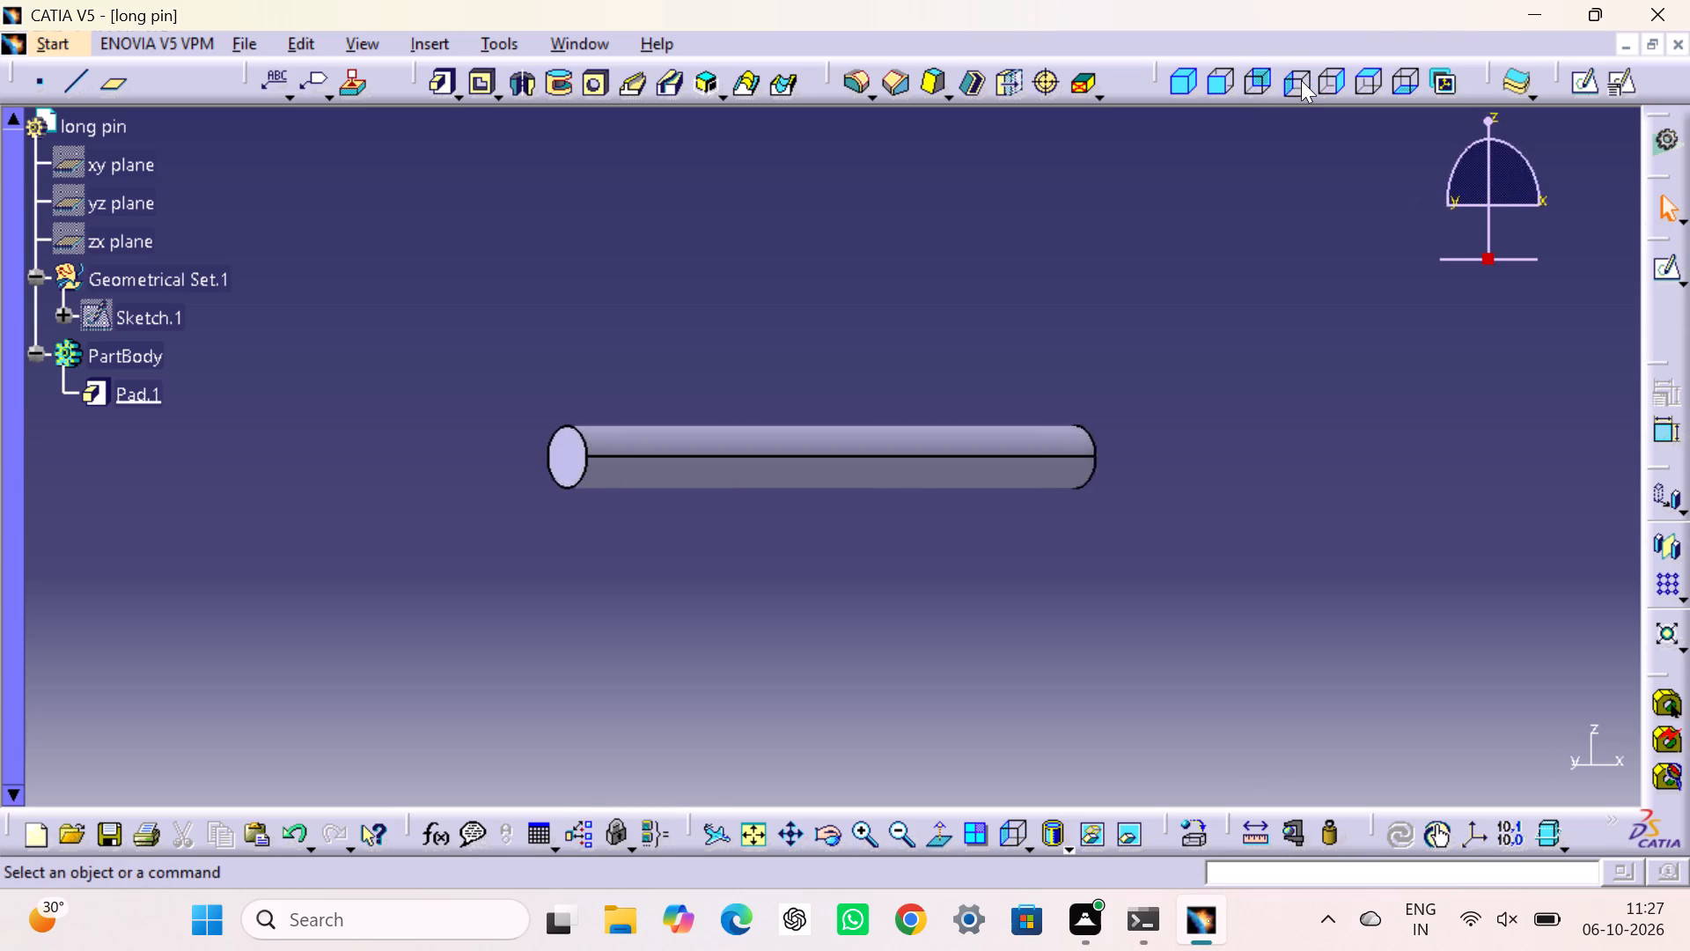
{"action": "left_click", "coordinate": [1248, 283]}
{"action": "left_click", "coordinate": [1260, 834]}
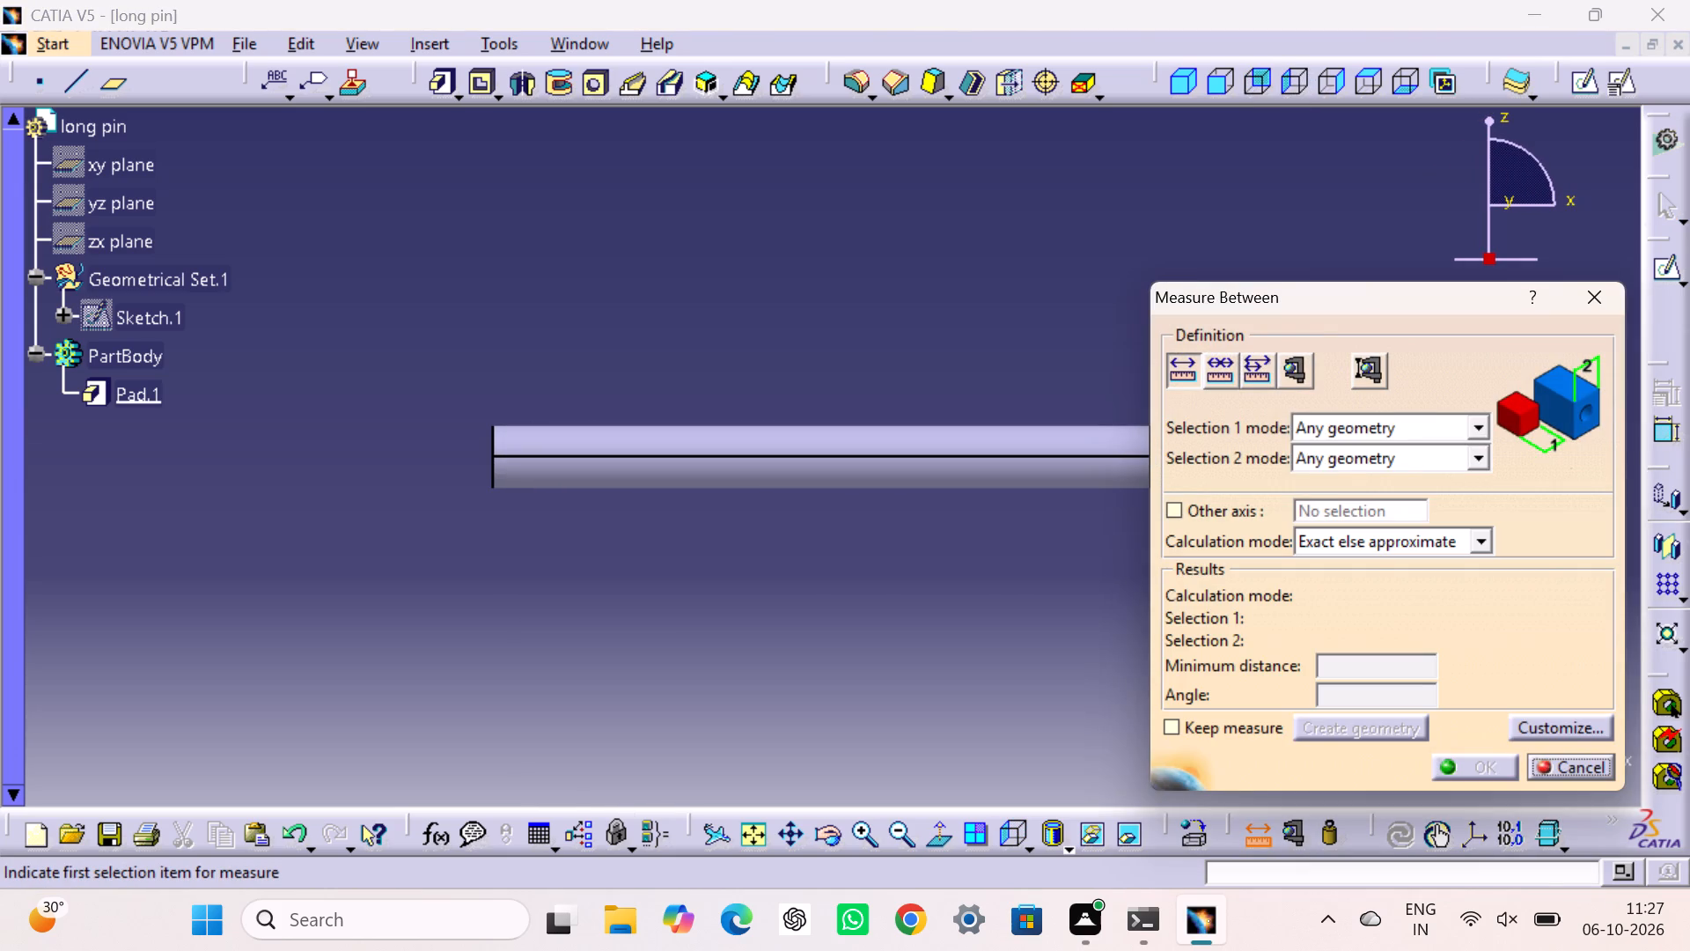
{"action": "middle_click_drag", "start_coordinate": [1067, 499], "coordinate": [922, 492]}
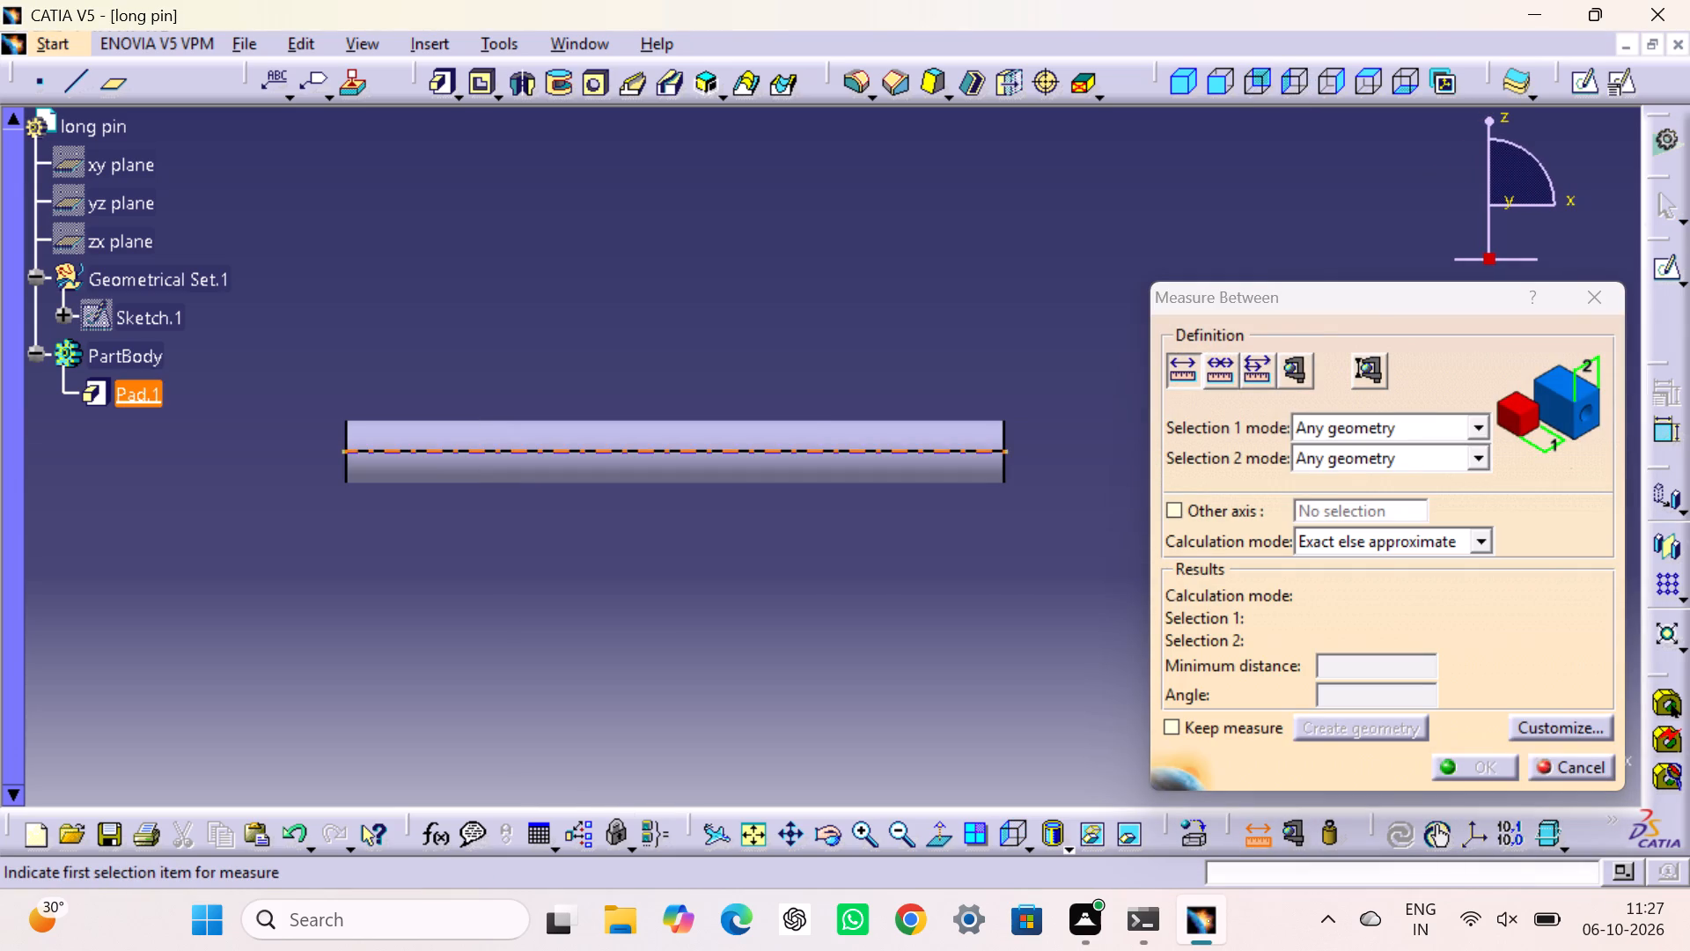
{"action": "left_click", "coordinate": [1004, 447]}
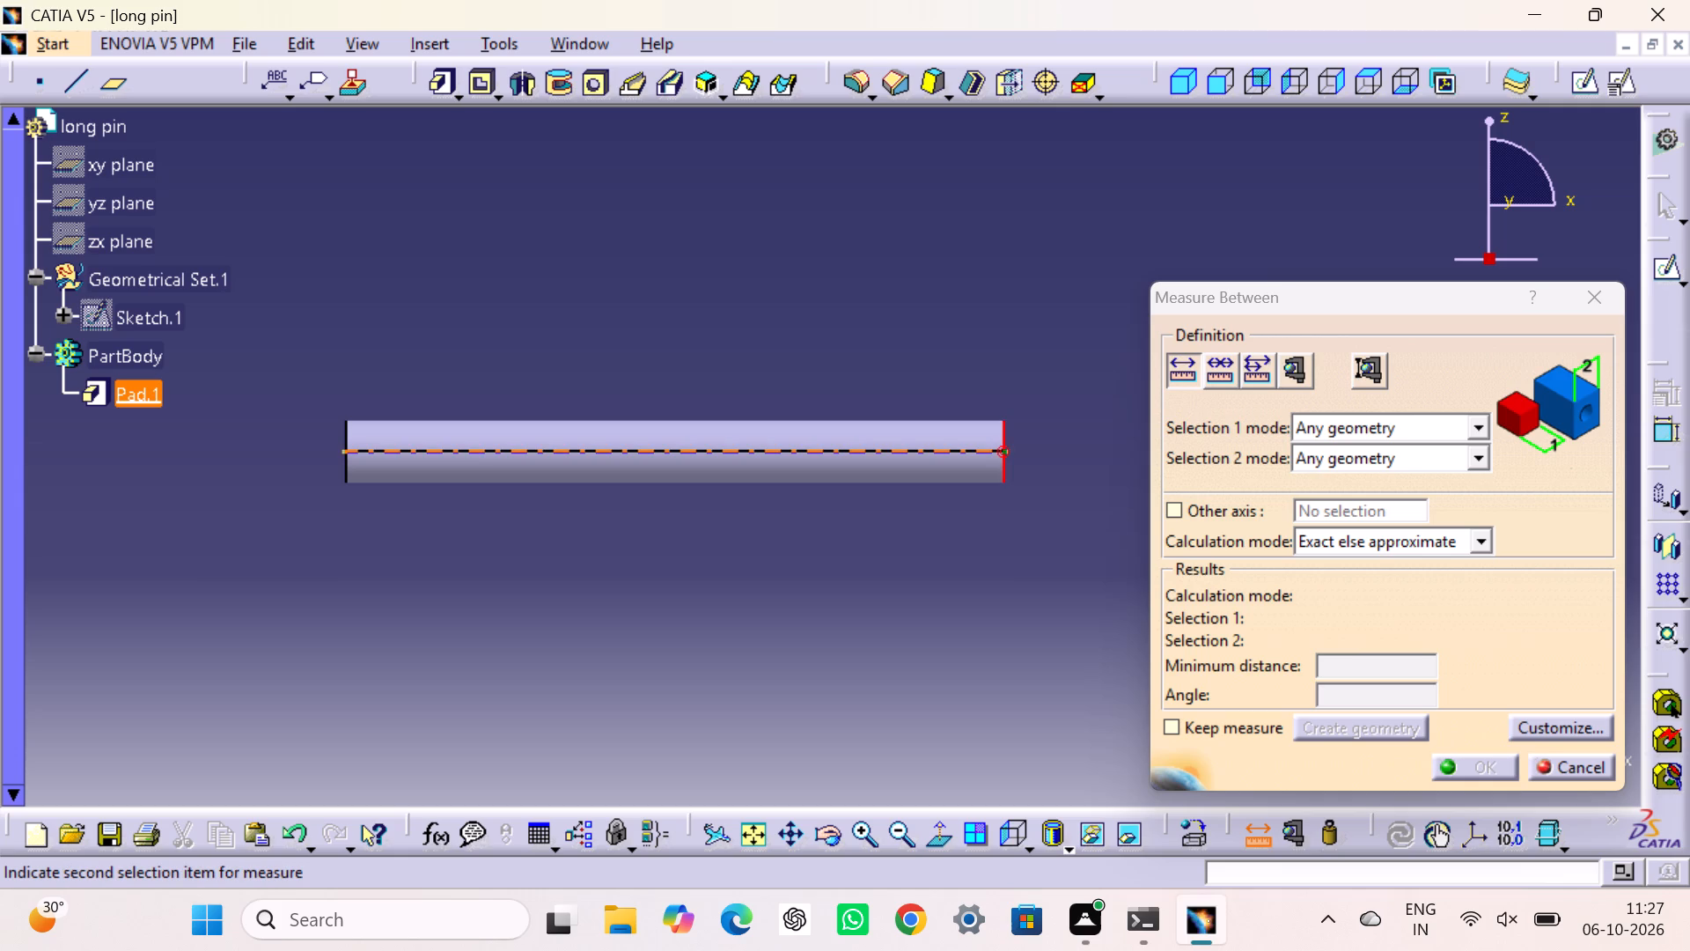
{"action": "left_click", "coordinate": [345, 446]}
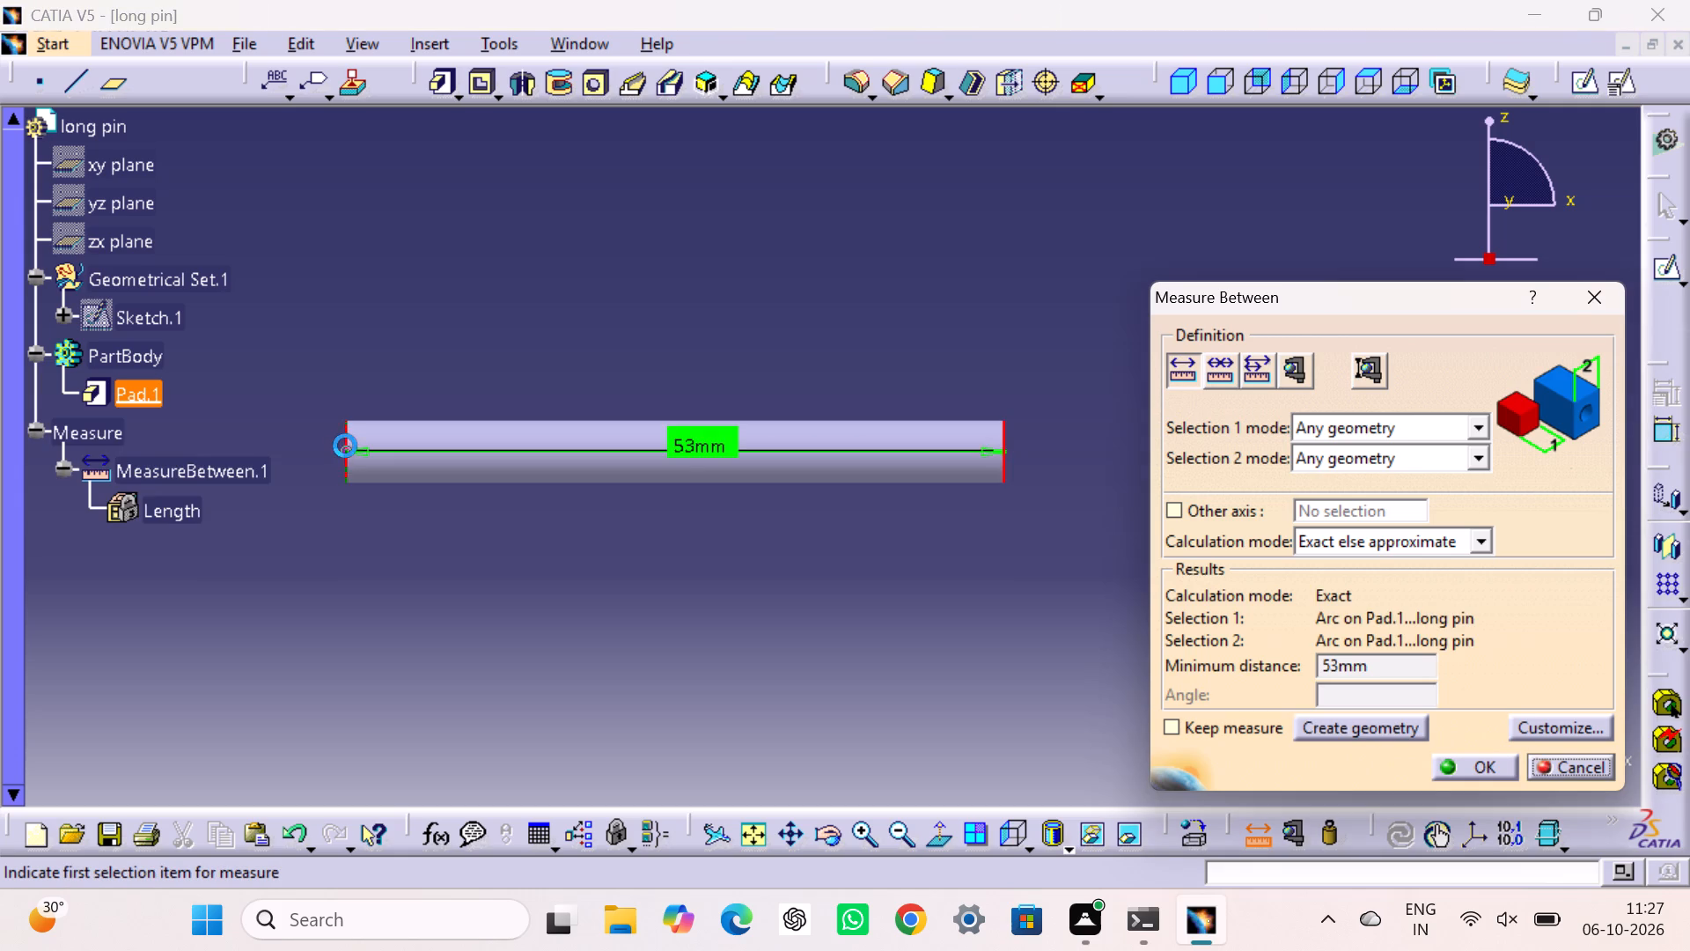
{"action": "left_click", "coordinate": [1592, 292]}
{"action": "left_click", "coordinate": [1175, 361]}
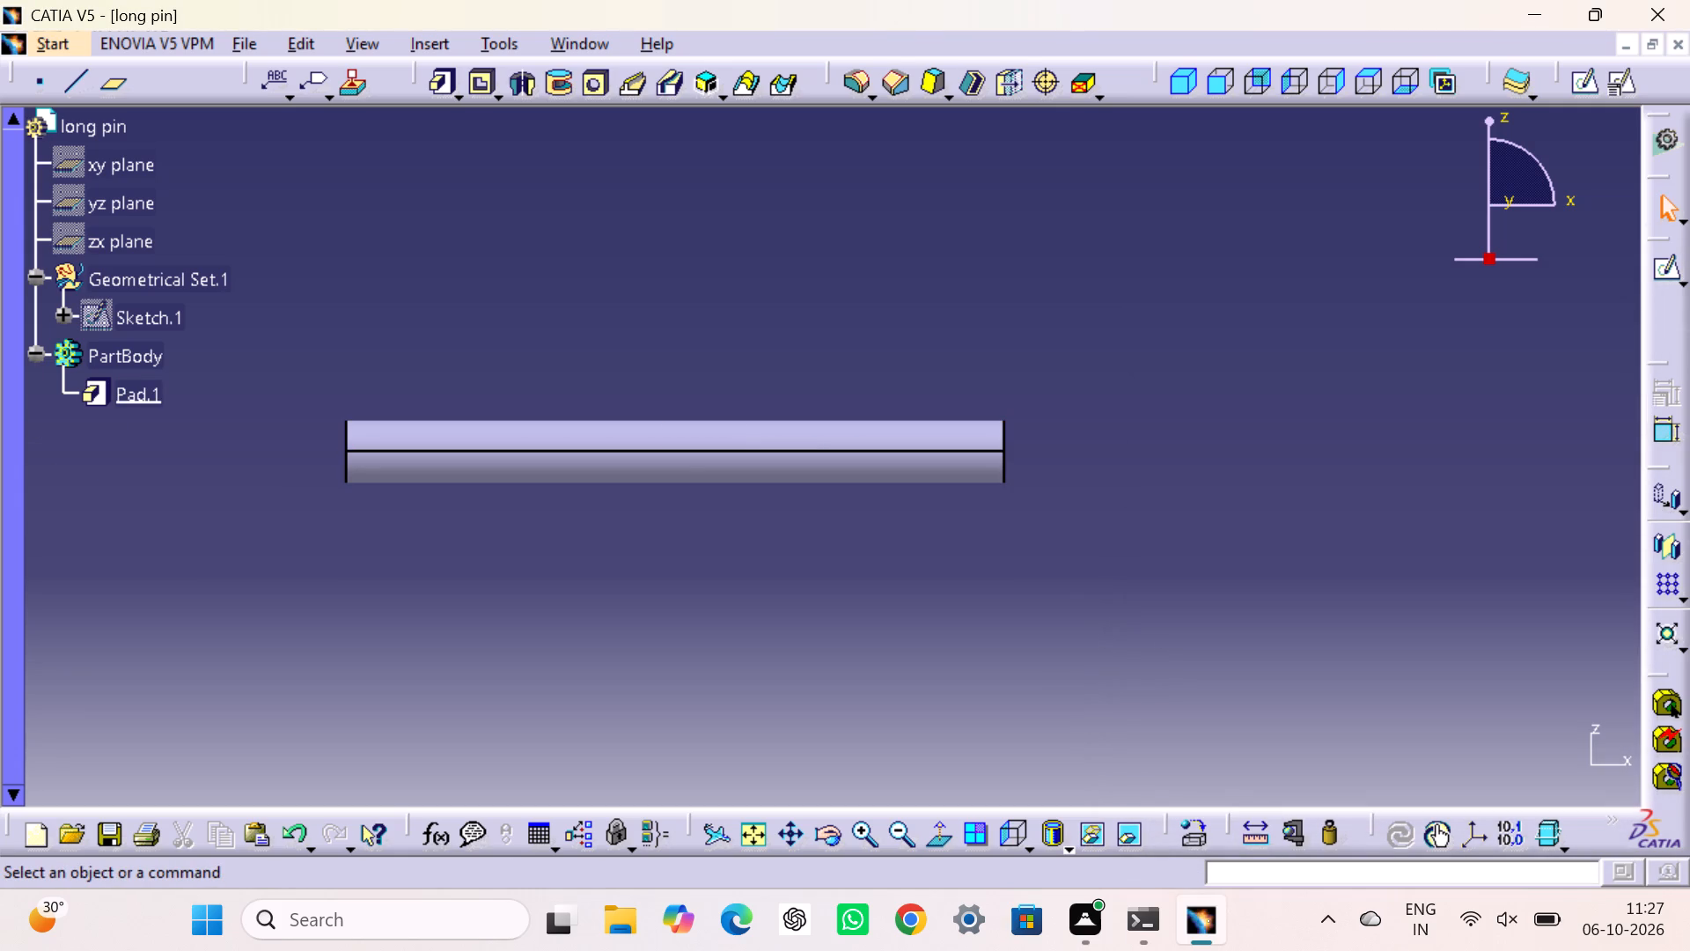
Change the fill colour of the long pin's PartBody to orange.
{"action": "left_click", "coordinate": [138, 360]}
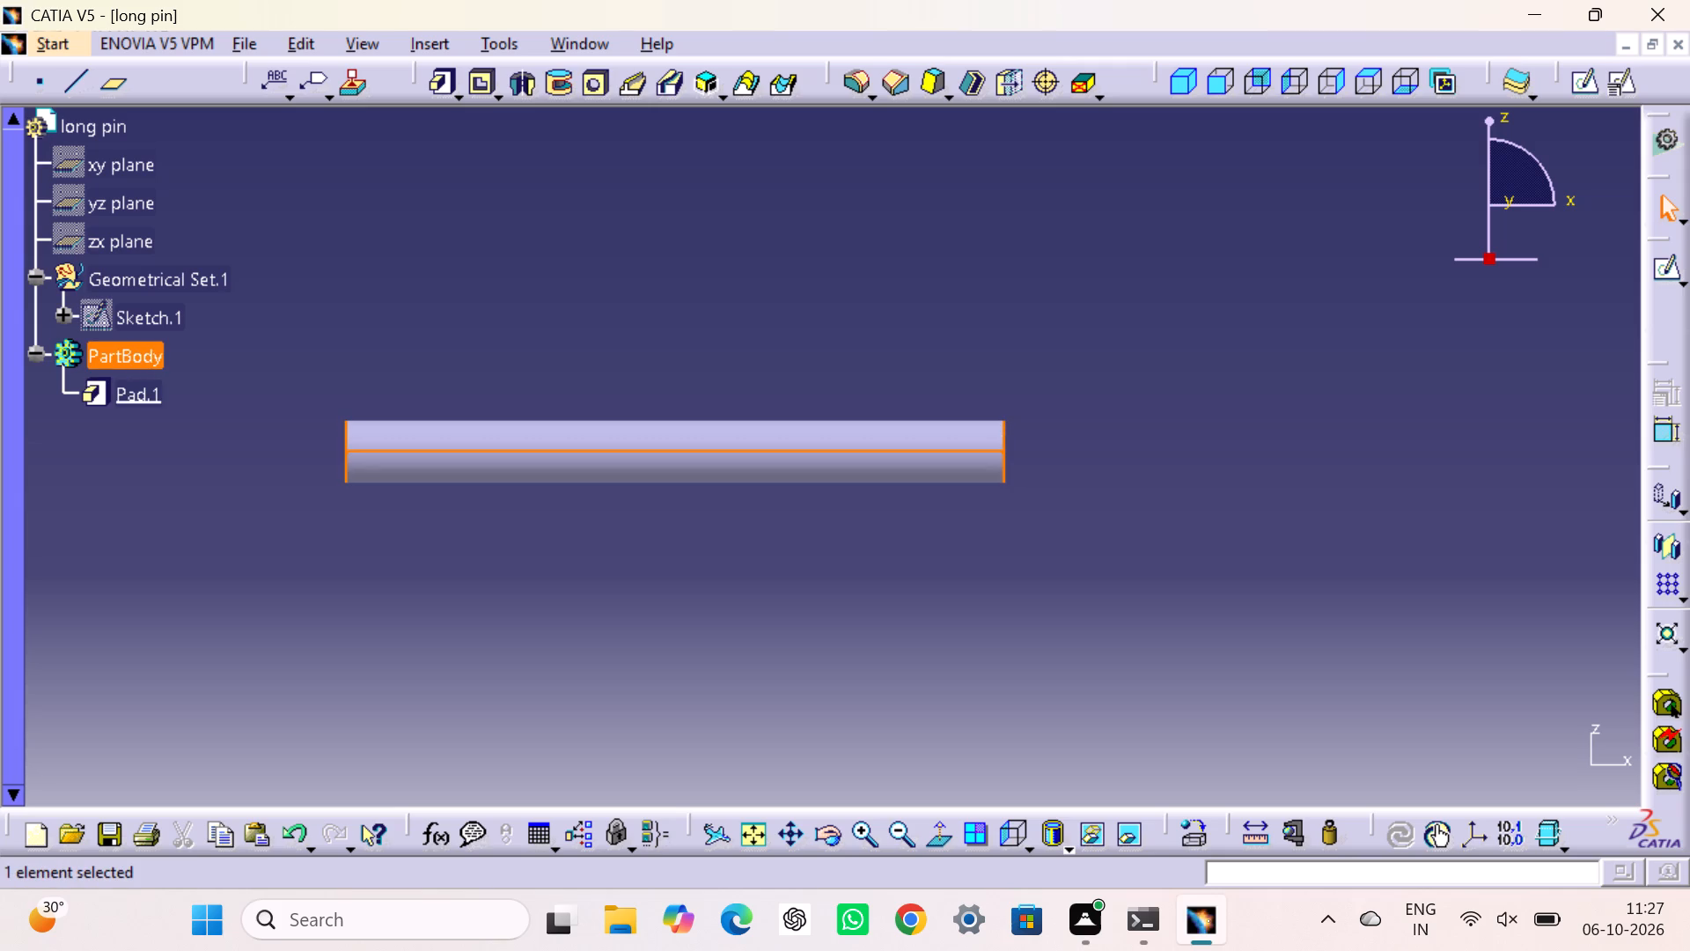
{"action": "right_click", "coordinate": [85, 354]}
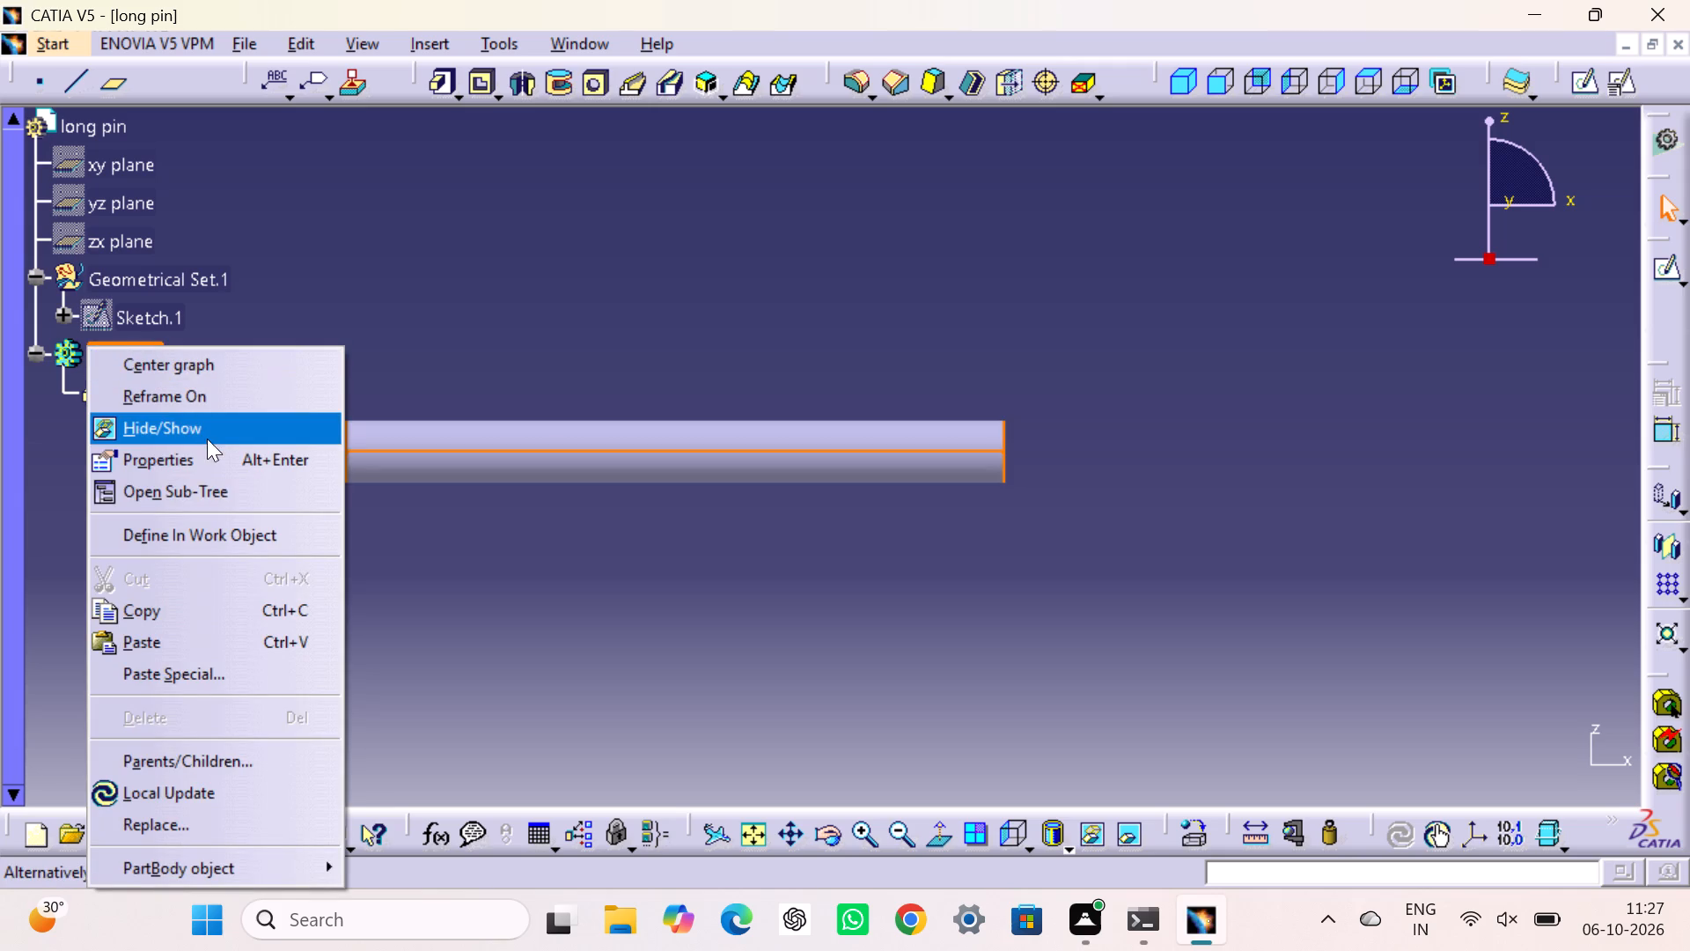
{"action": "left_click", "coordinate": [221, 466]}
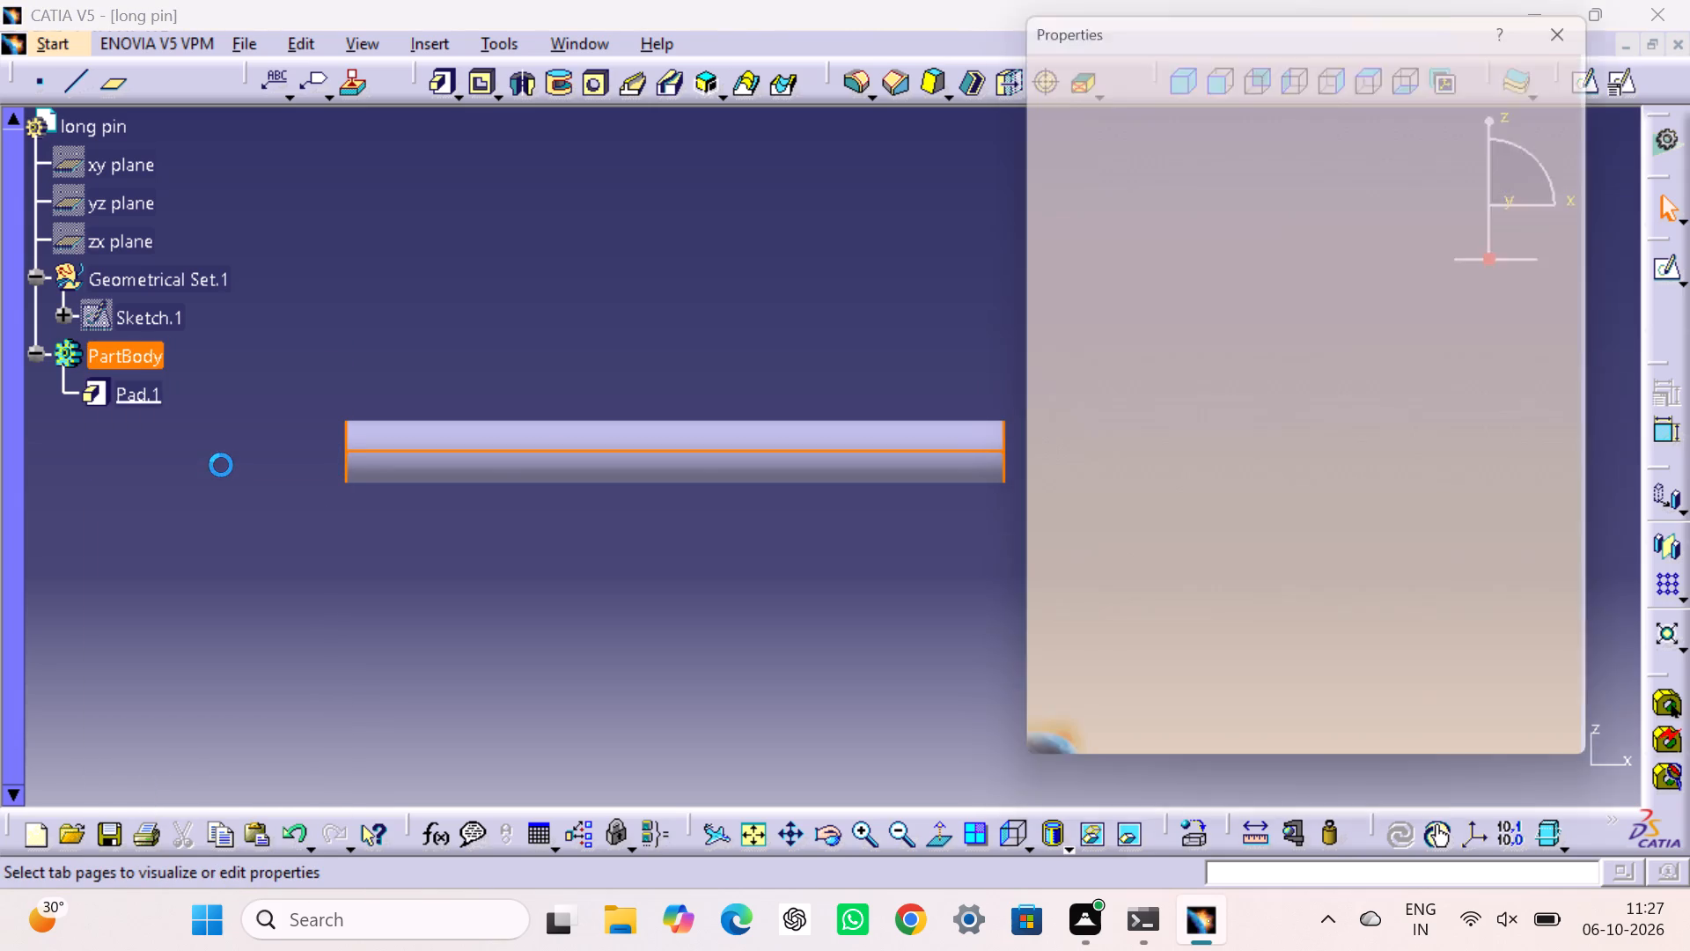
{"action": "left_click", "coordinate": [1201, 184]}
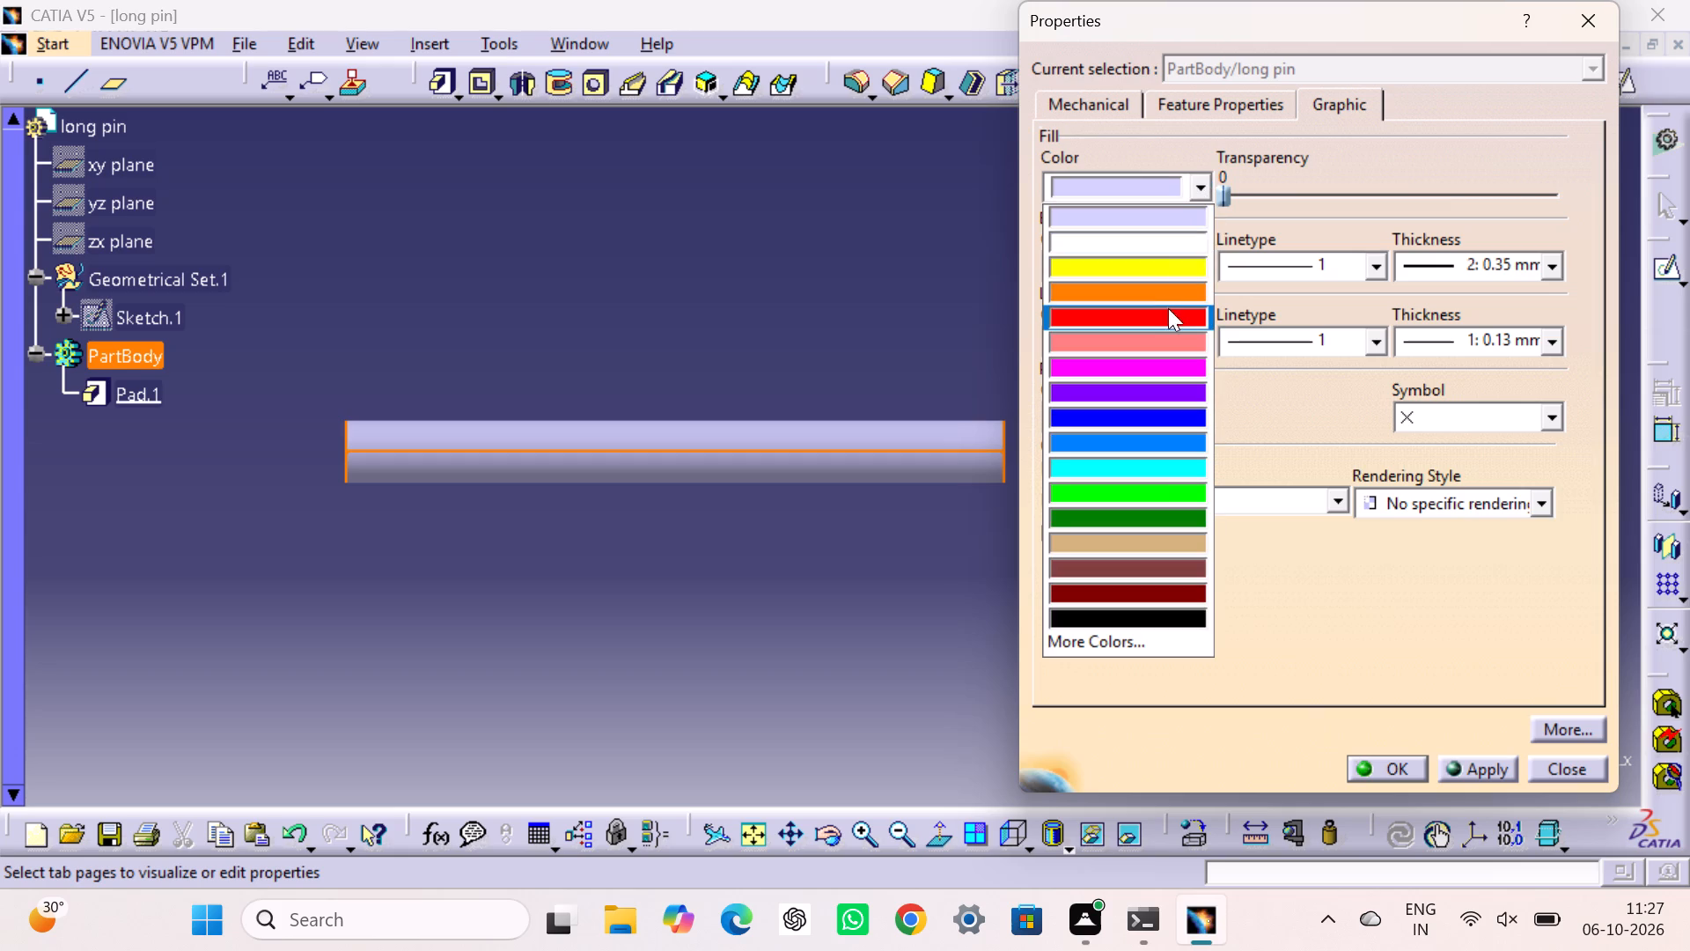
{"action": "left_click", "coordinate": [1163, 289]}
{"action": "left_click", "coordinate": [1401, 765]}
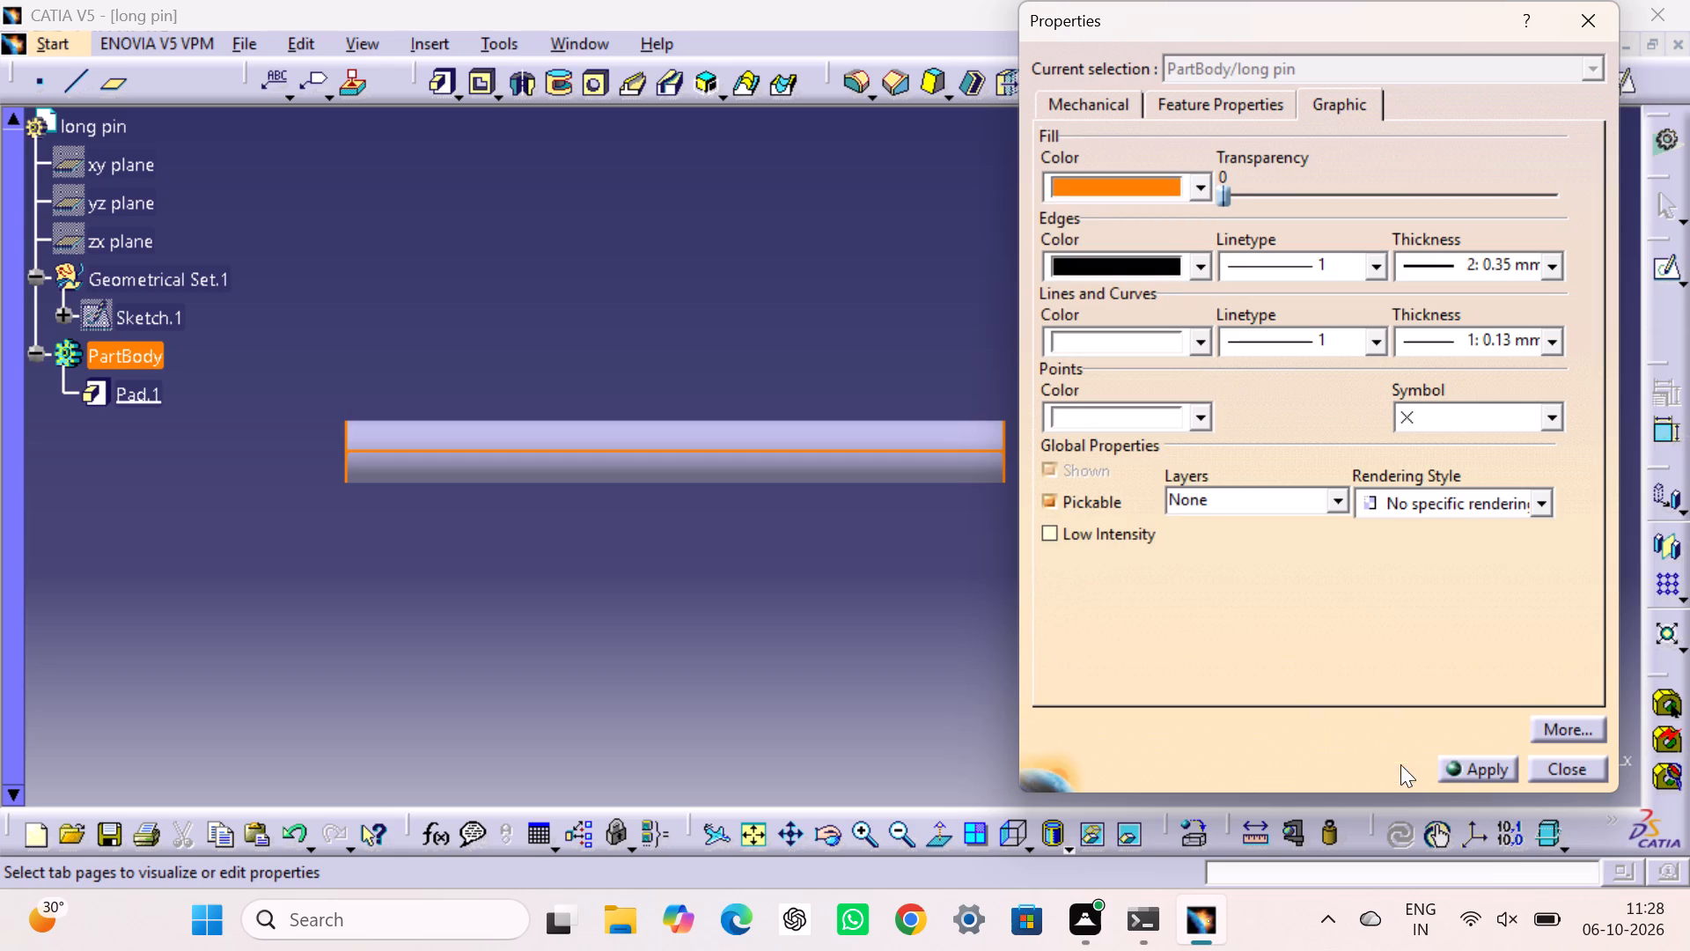
{"action": "left_click", "coordinate": [1275, 577]}
Save the long pin part.
{"action": "middle_click_drag", "start_coordinate": [789, 514], "coordinate": [876, 560]}
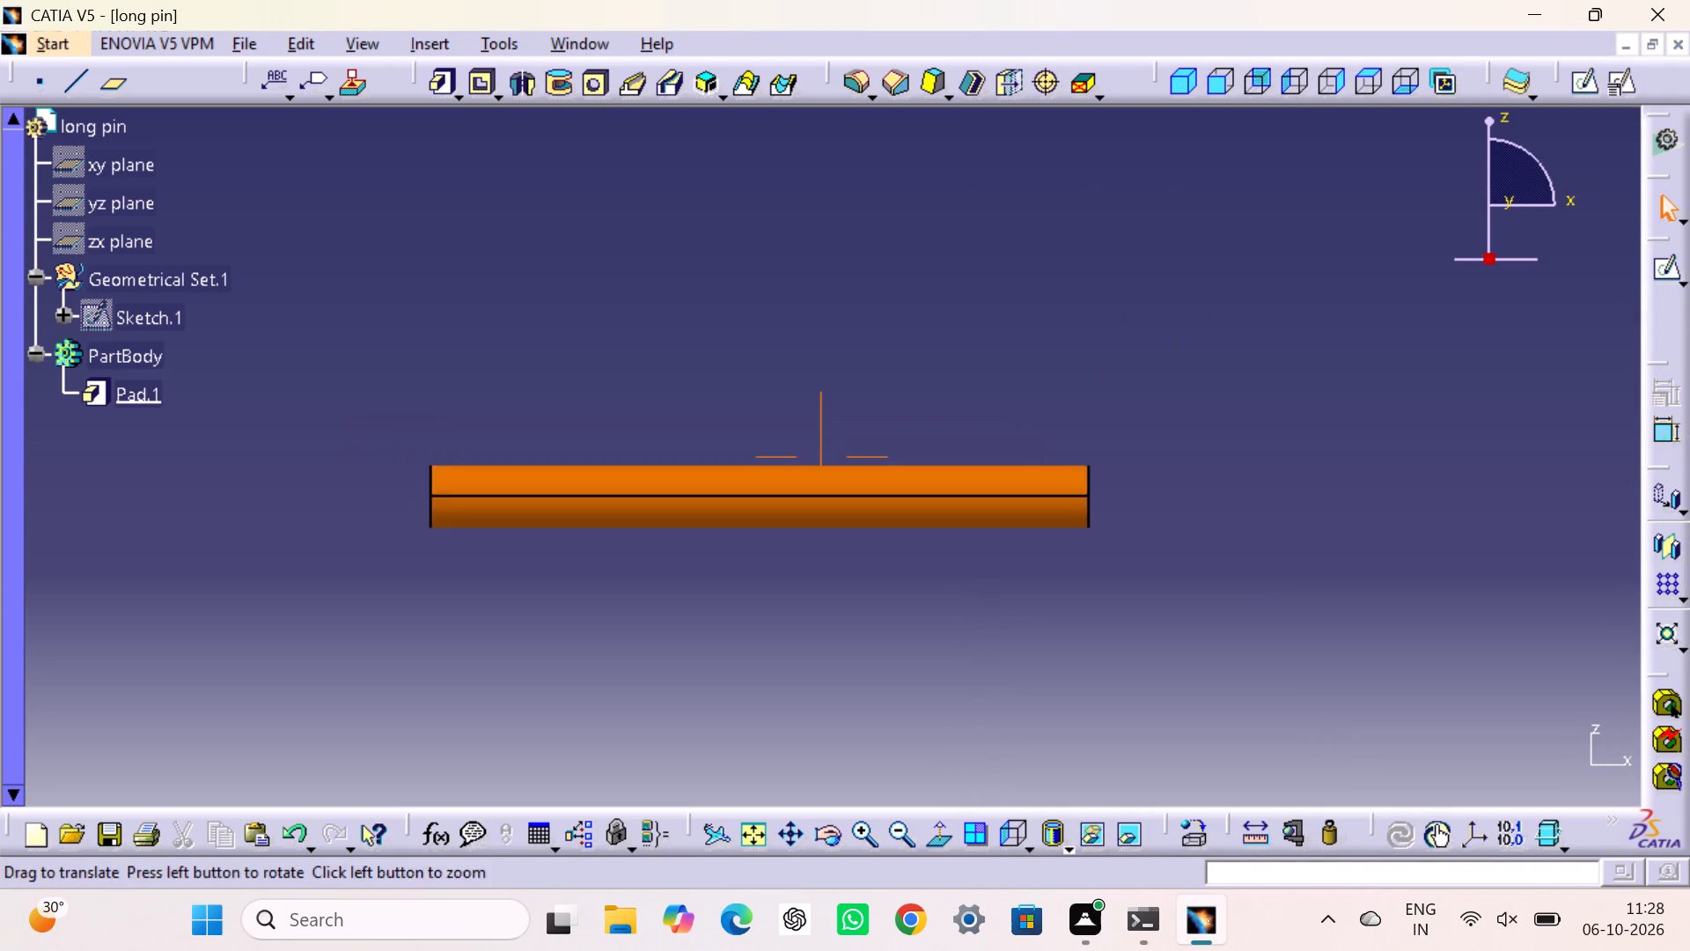
{"action": "middle_click_drag", "start_coordinate": [876, 560], "coordinate": [907, 549]}
{"action": "left_click", "coordinate": [1179, 81]}
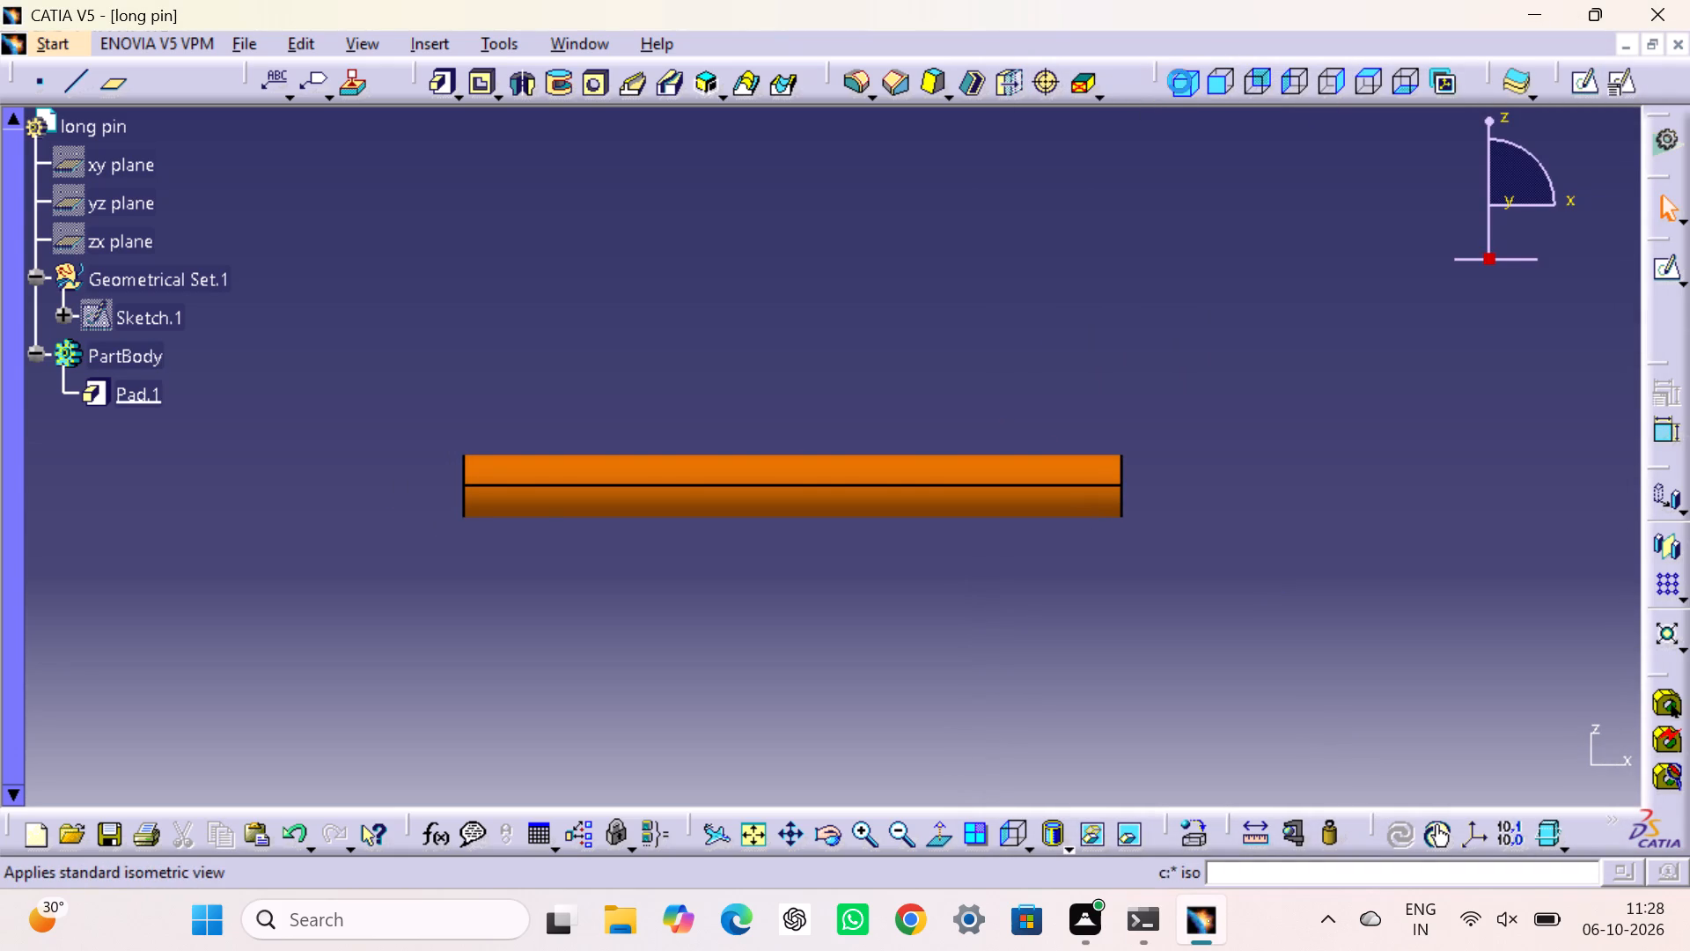
{"action": "left_click", "coordinate": [1125, 376]}
{"action": "key", "text": "ctrl+s"}
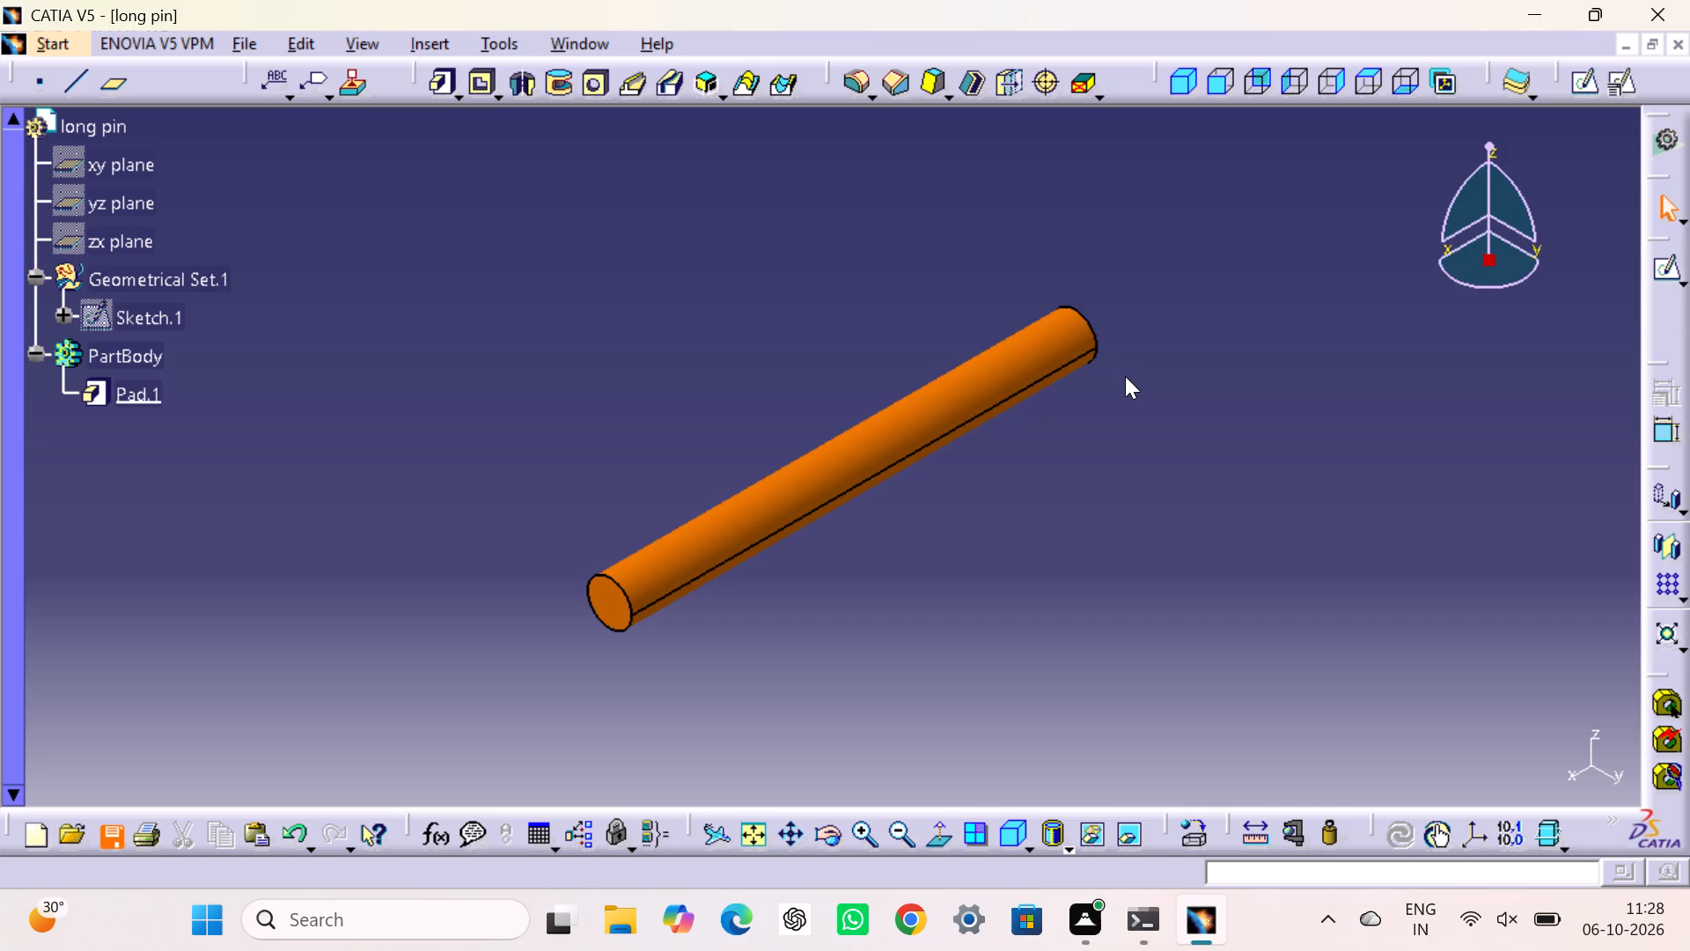
{"action": "left_click", "coordinate": [1158, 671]}
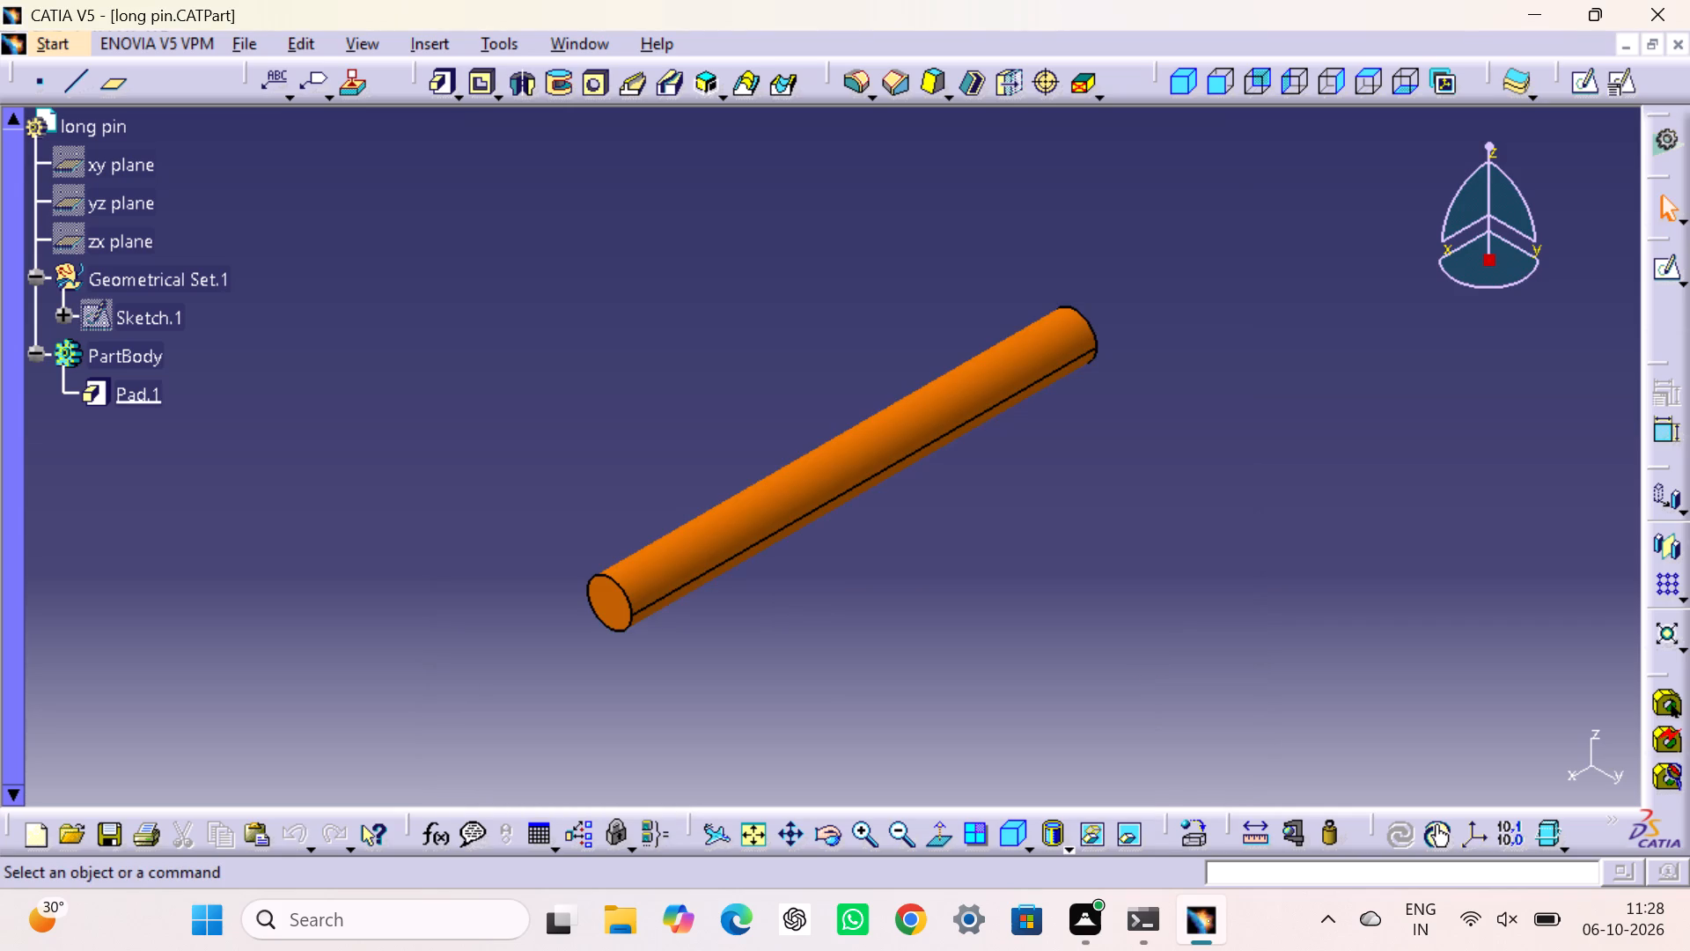
Create a new part named "pin" with hybrid design and a geometrical set.
{"action": "key", "text": "ctrl+m"}
{"action": "key", "text": "ctrl+n"}
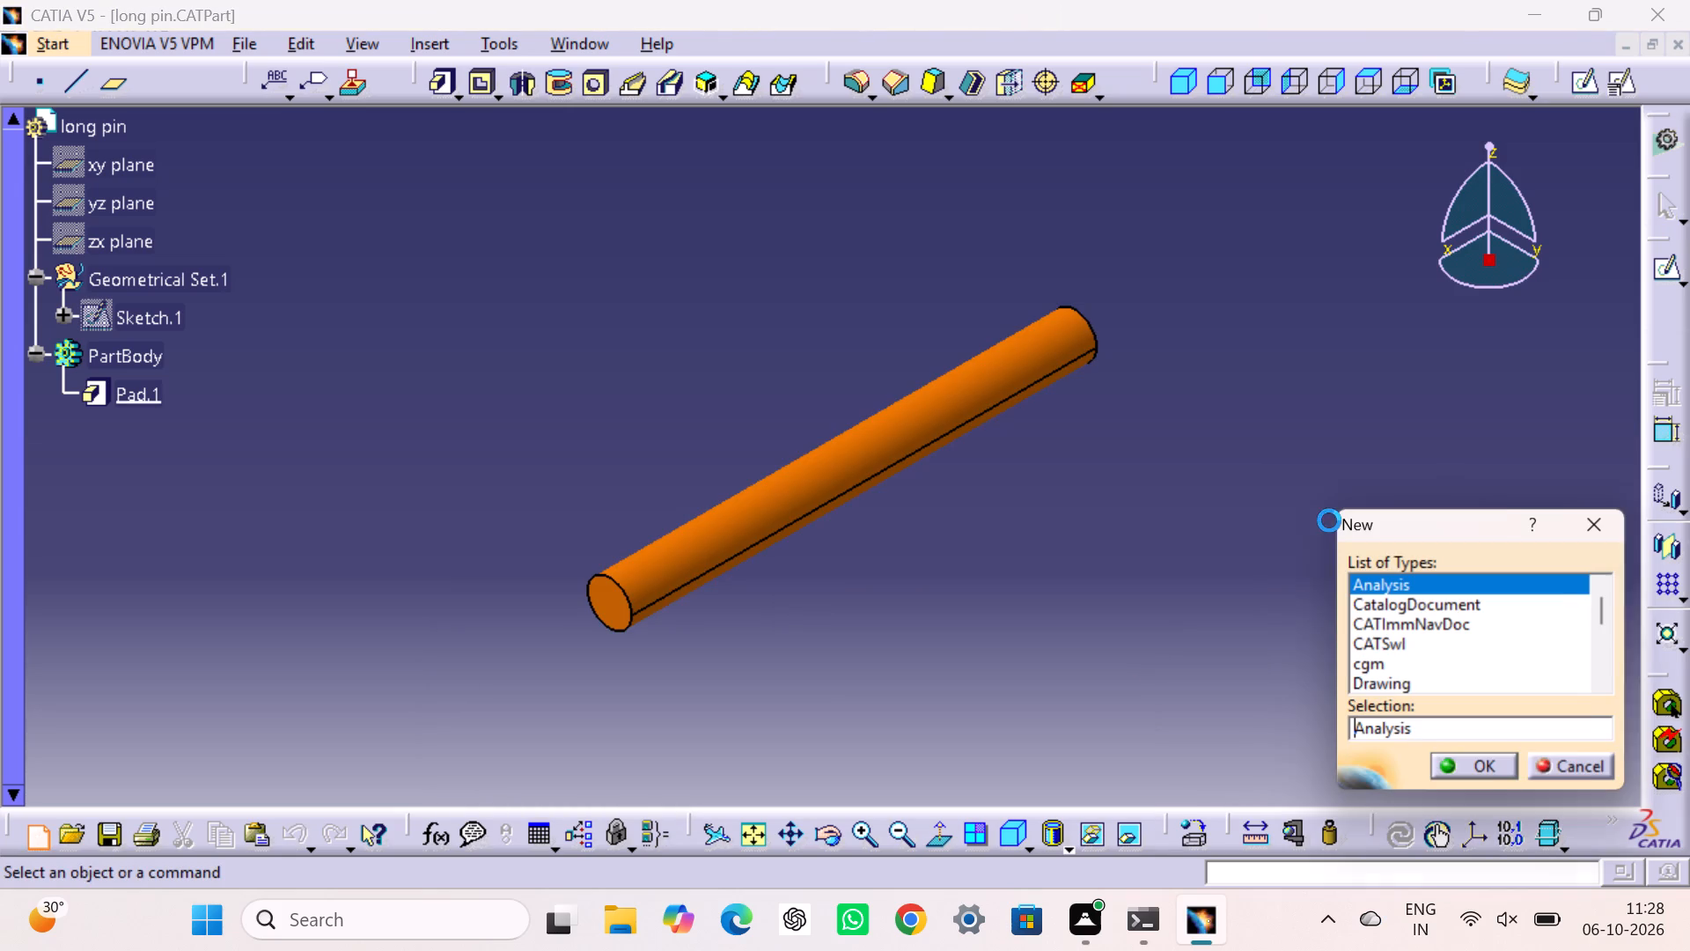
{"action": "key", "text": "p"}
{"action": "key", "text": "Return"}
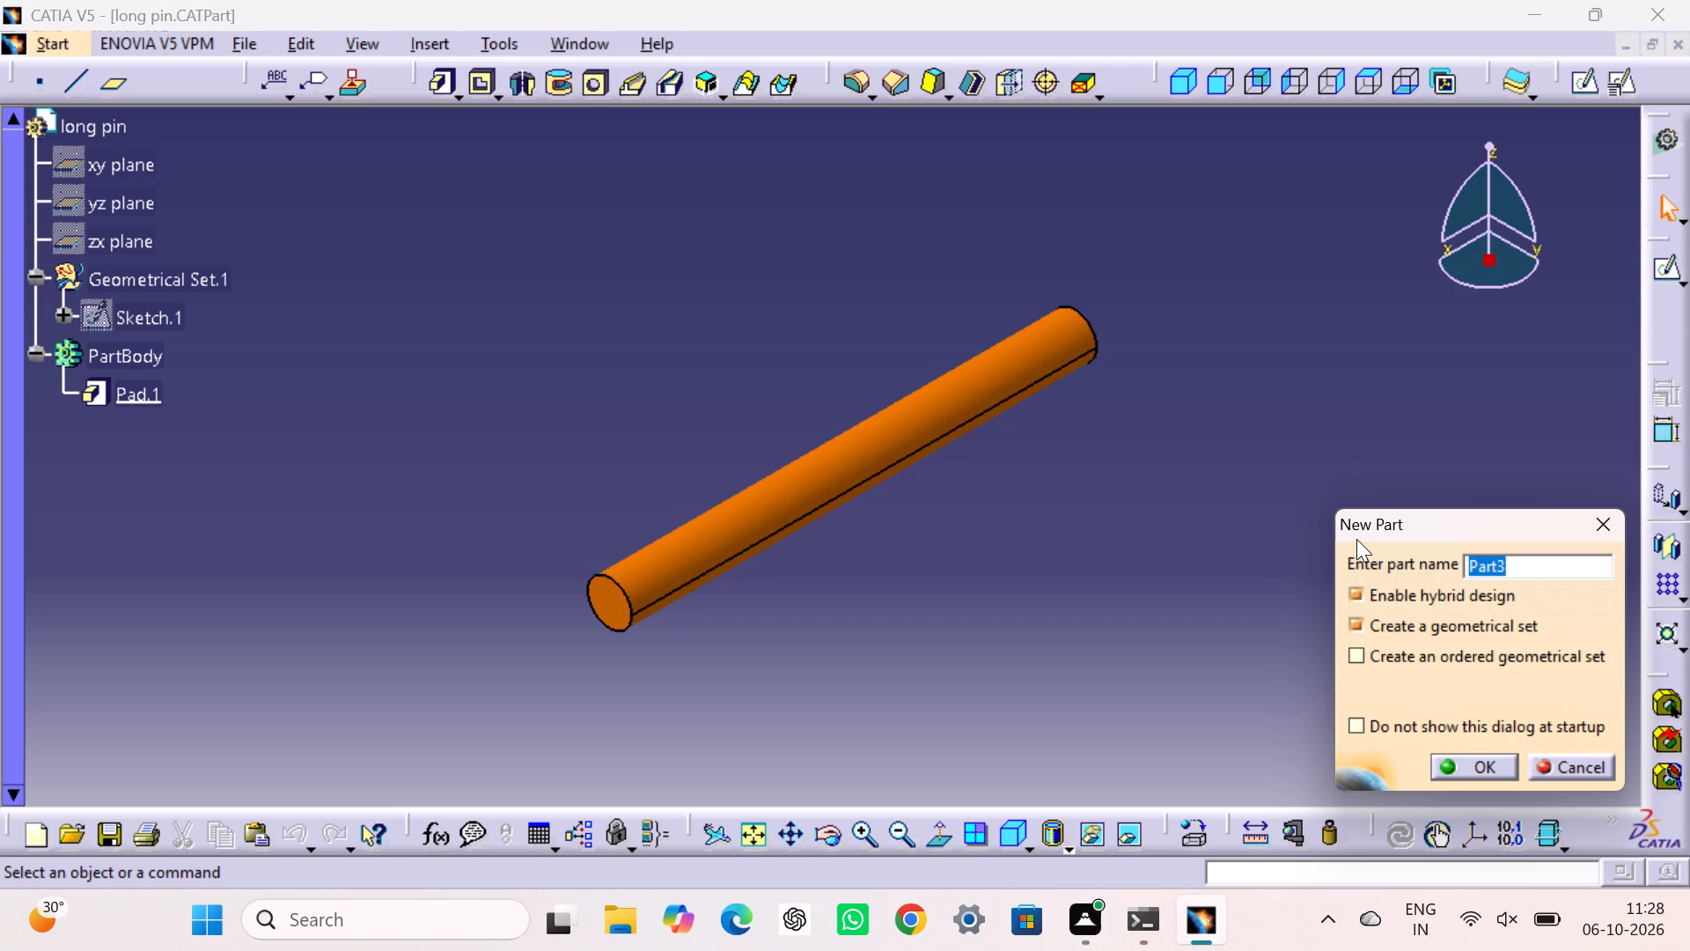
{"action": "type", "text": "pin"}
{"action": "key", "text": "Return"}
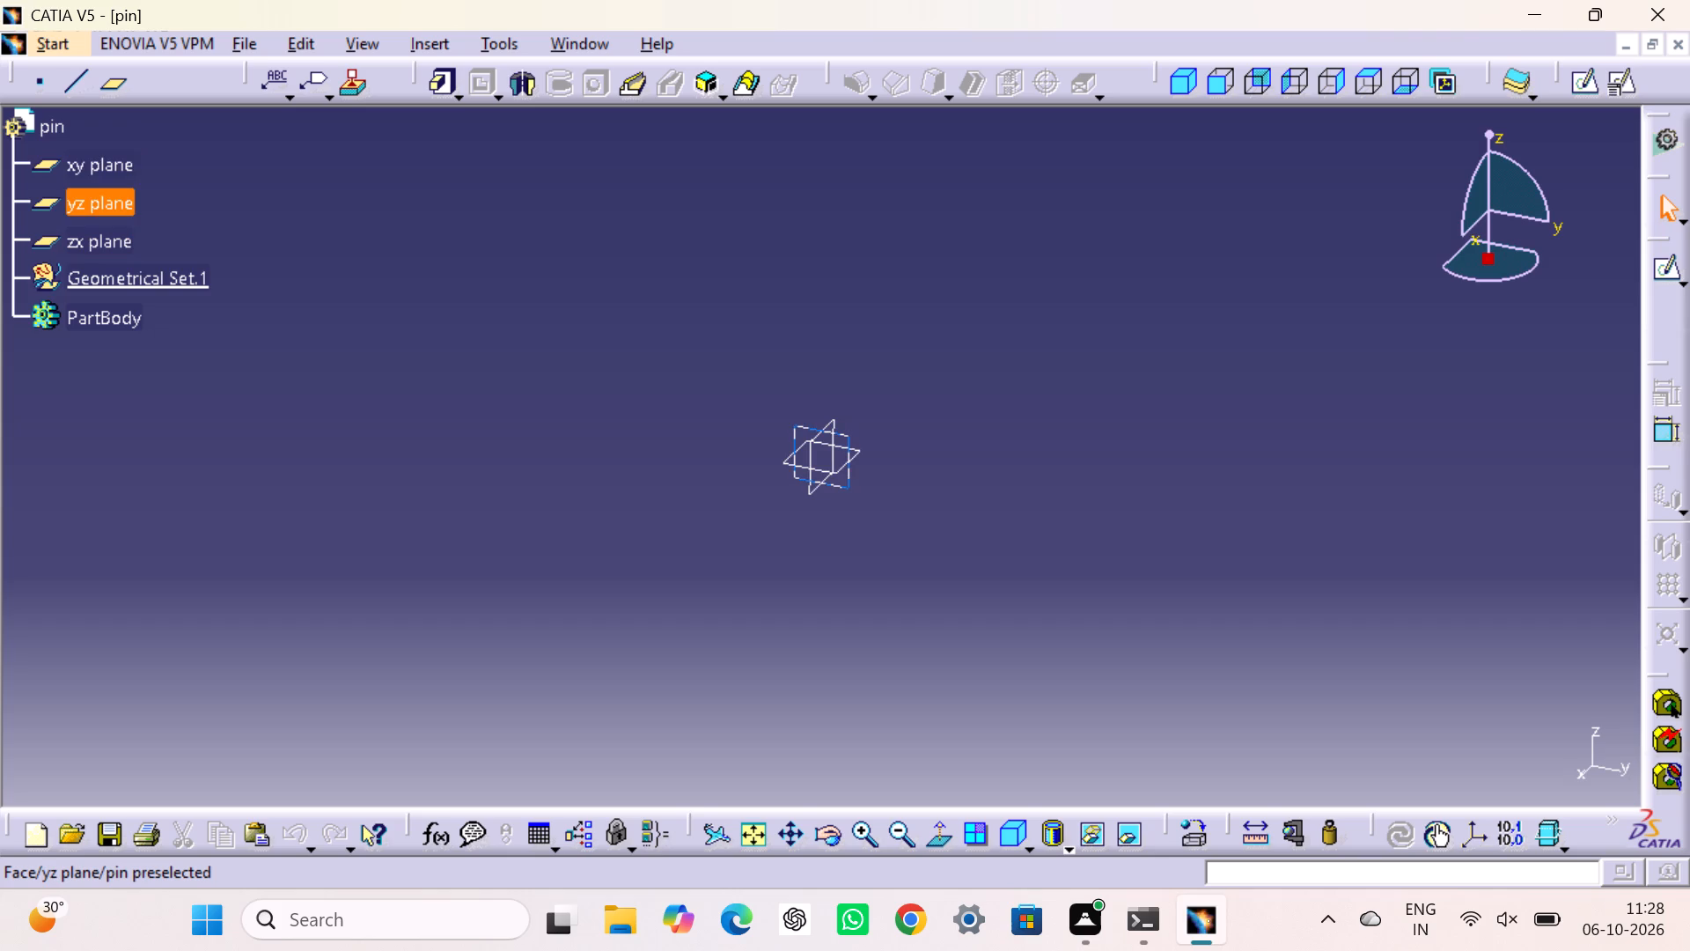
Start a sketch on the yz plane and draw a circle about 46.5 mm in diameter centred on the origin.
{"action": "left_click", "coordinate": [846, 437]}
{"action": "left_click", "coordinate": [1577, 85]}
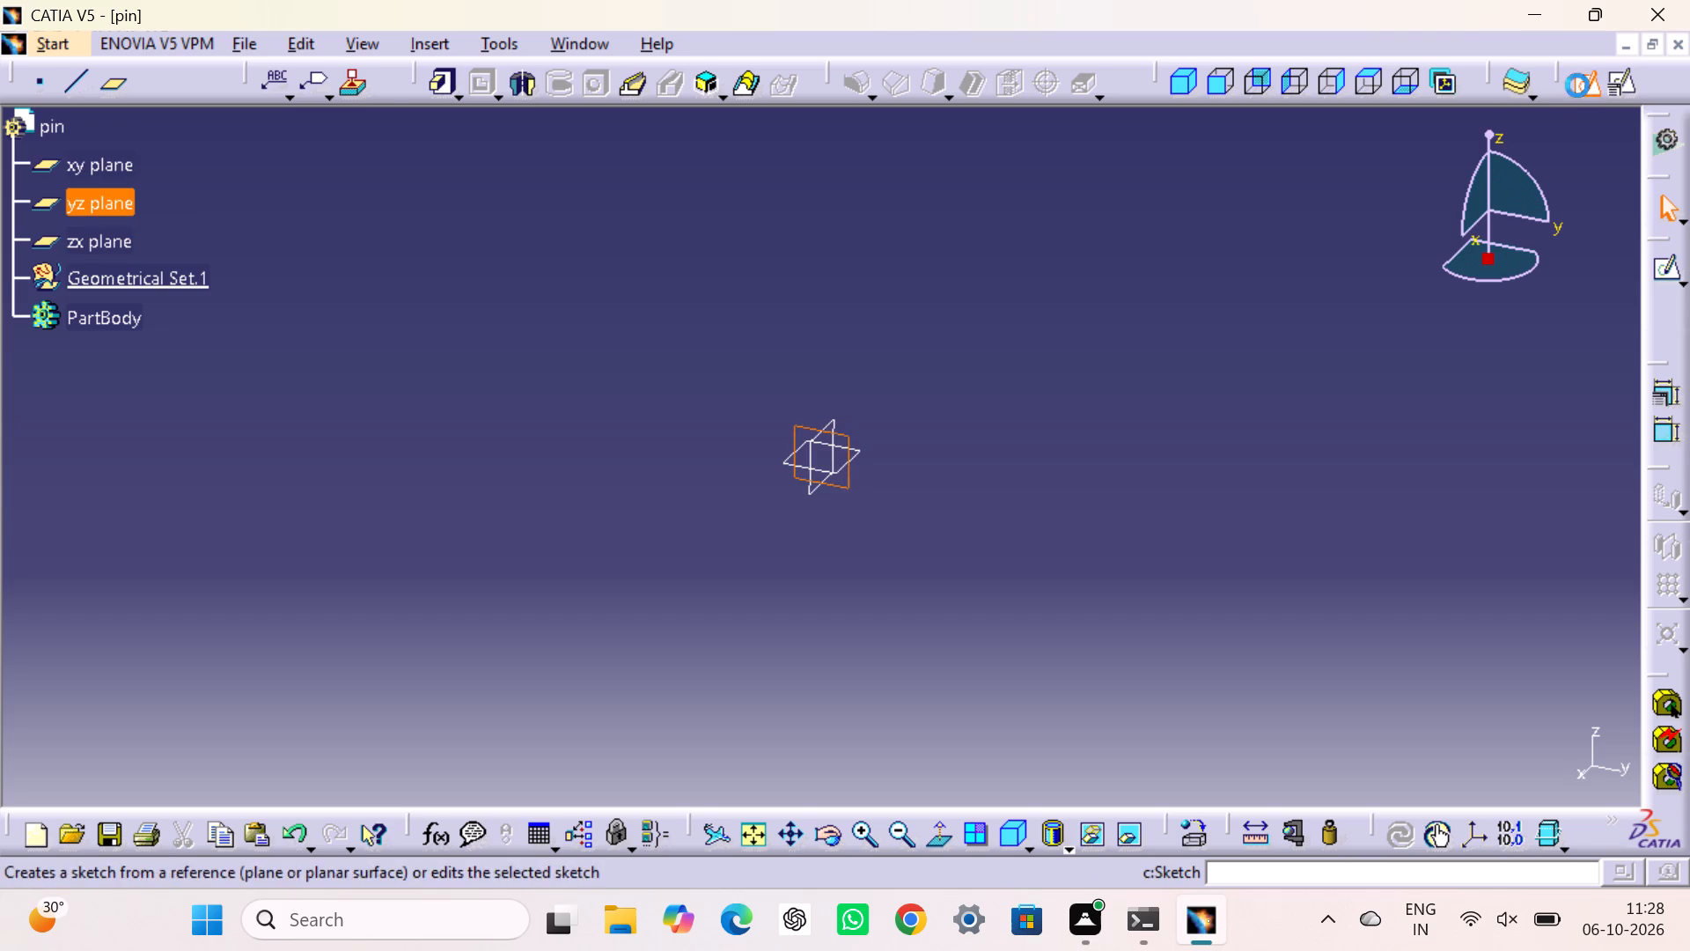
{"action": "left_click", "coordinate": [1084, 446]}
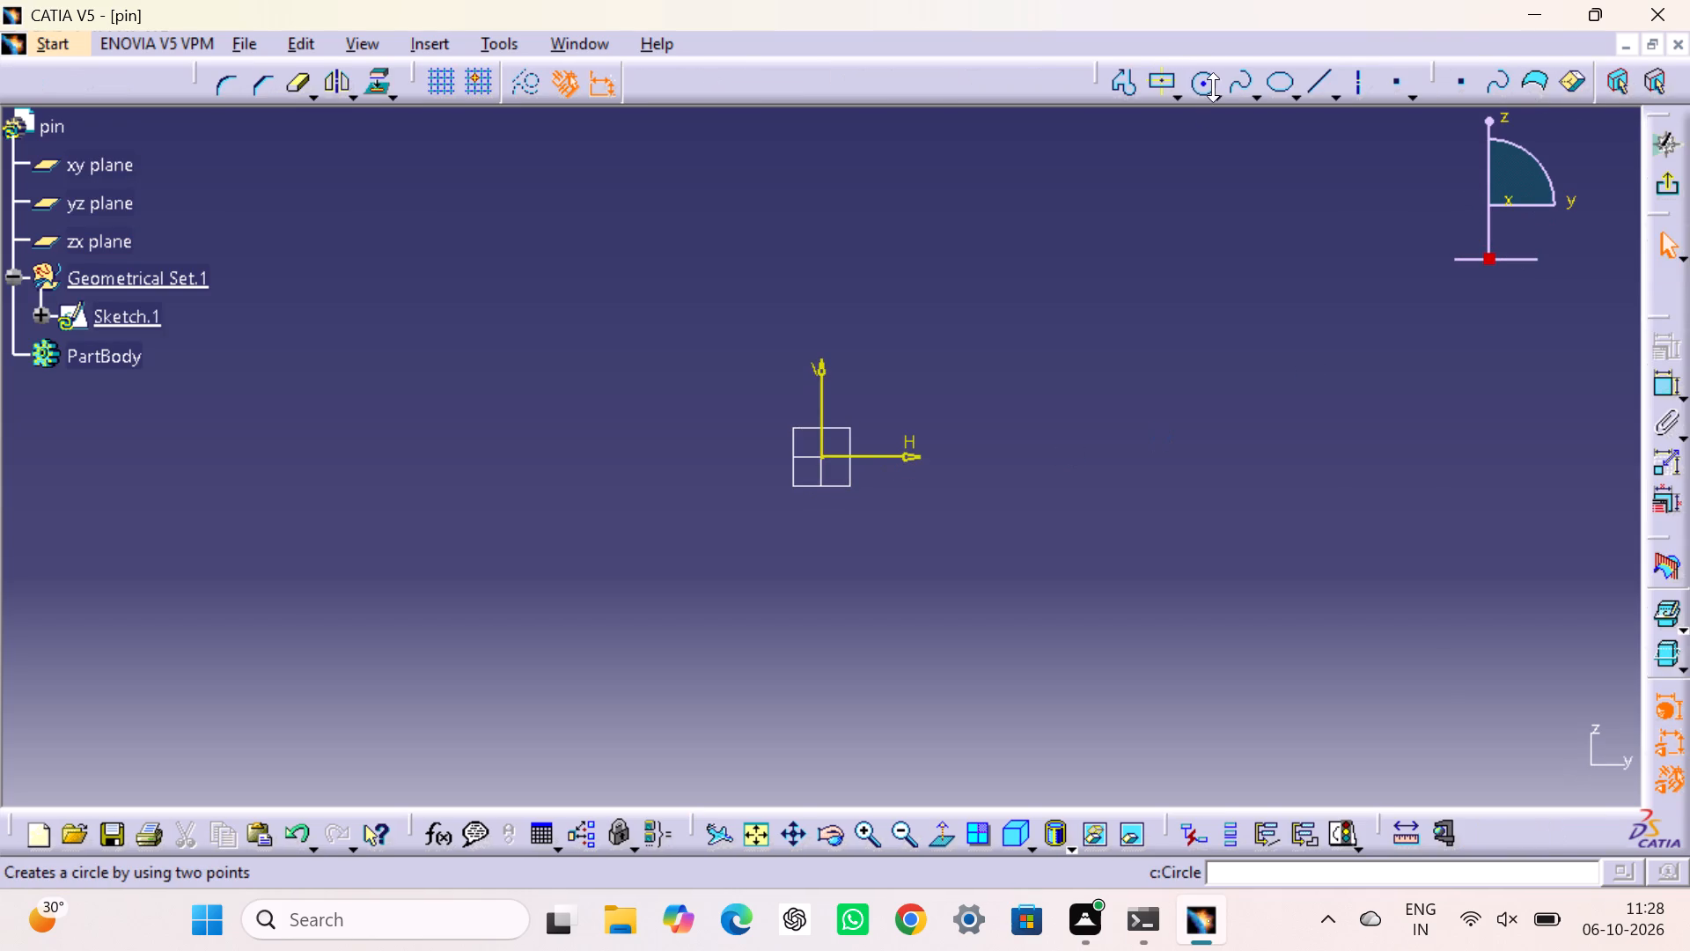
{"action": "left_click", "coordinate": [1206, 85]}
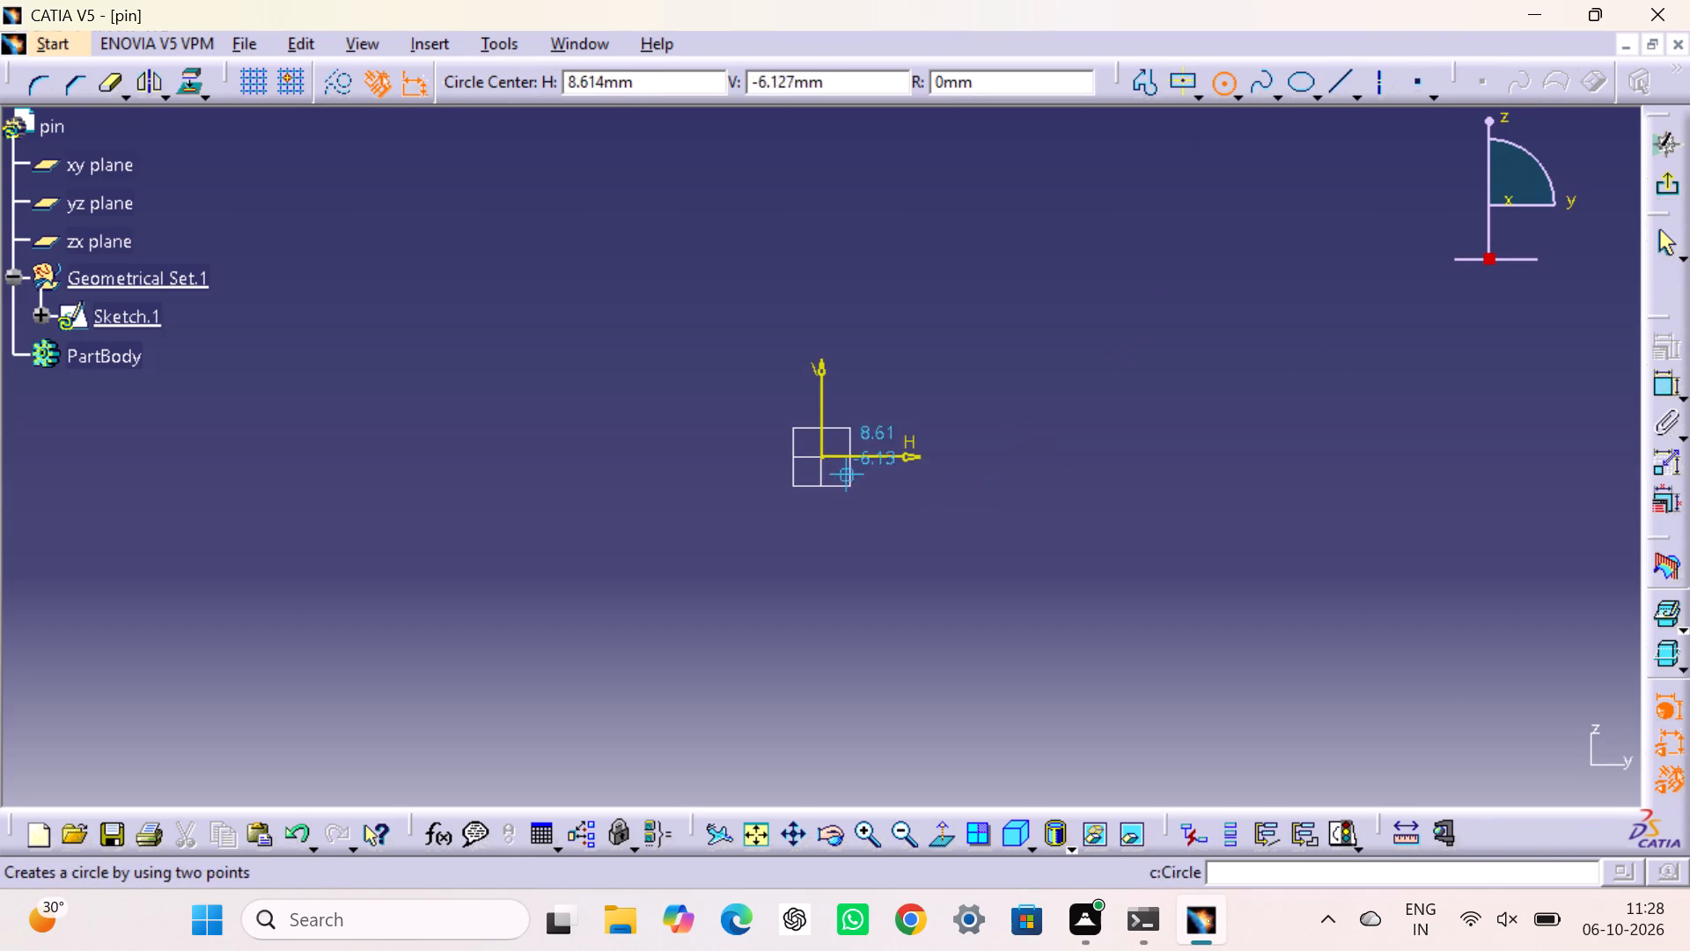
{"action": "left_click", "coordinate": [819, 458]}
{"action": "left_click", "coordinate": [869, 509]}
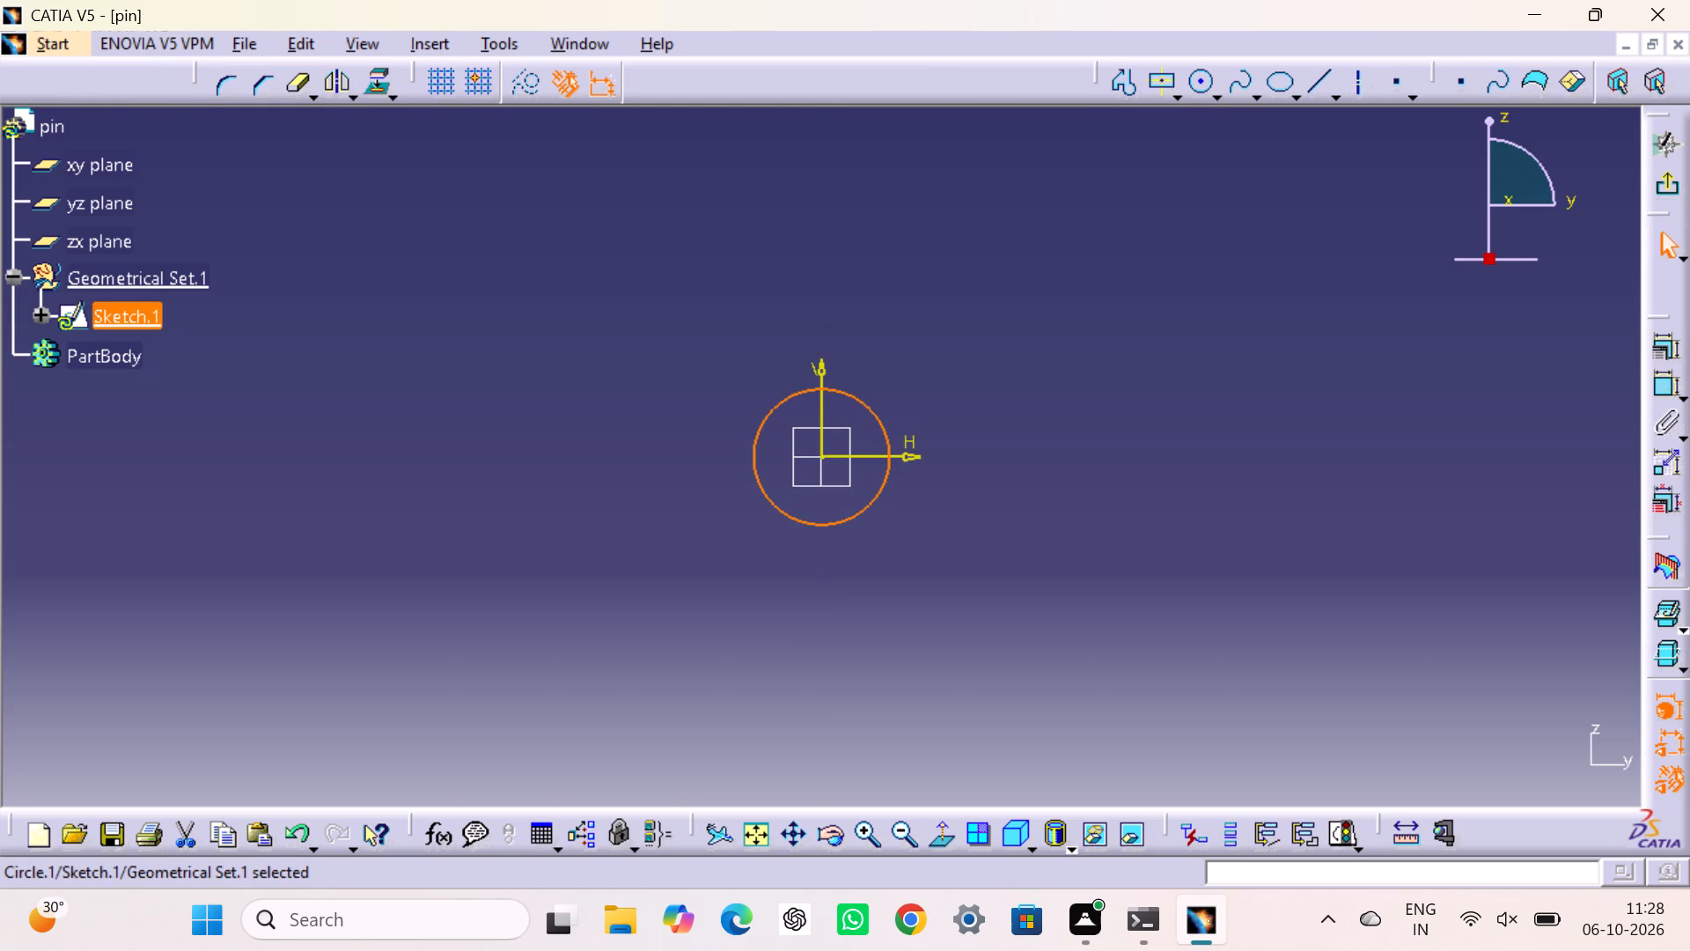
Dimension the circle's diameter, set it to 5 mm, and exit the sketch.
{"action": "left_click", "coordinate": [1655, 380]}
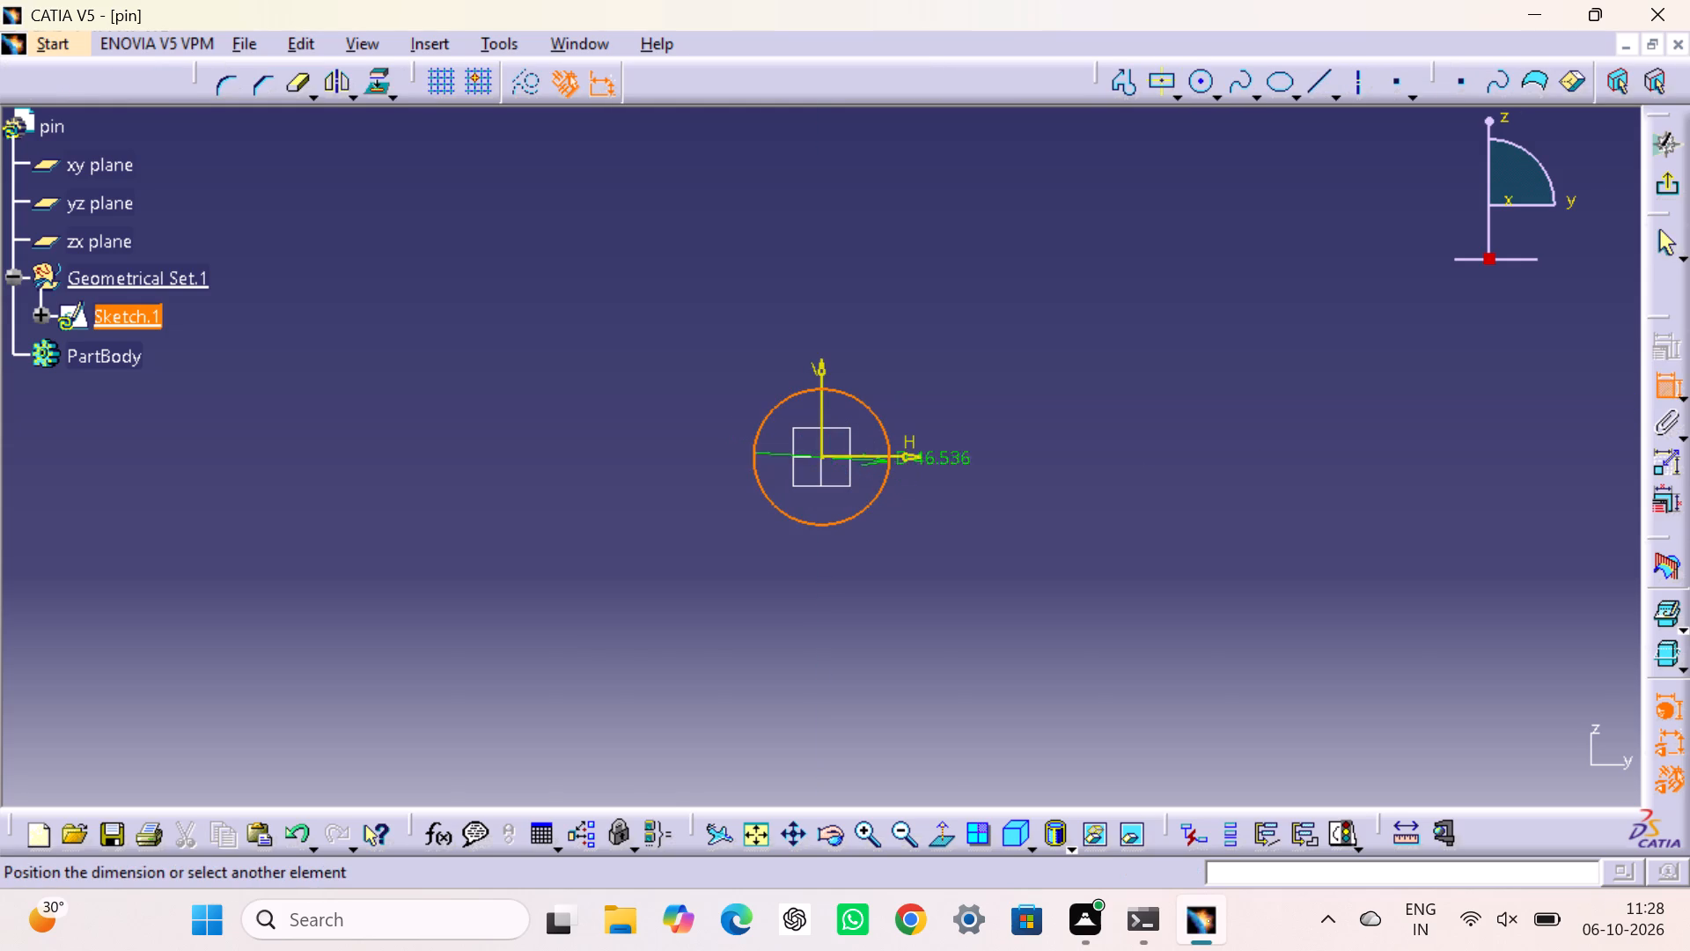
{"action": "left_click", "coordinate": [1029, 459]}
{"action": "double_click", "coordinate": [1030, 453]}
{"action": "key", "text": "5"}
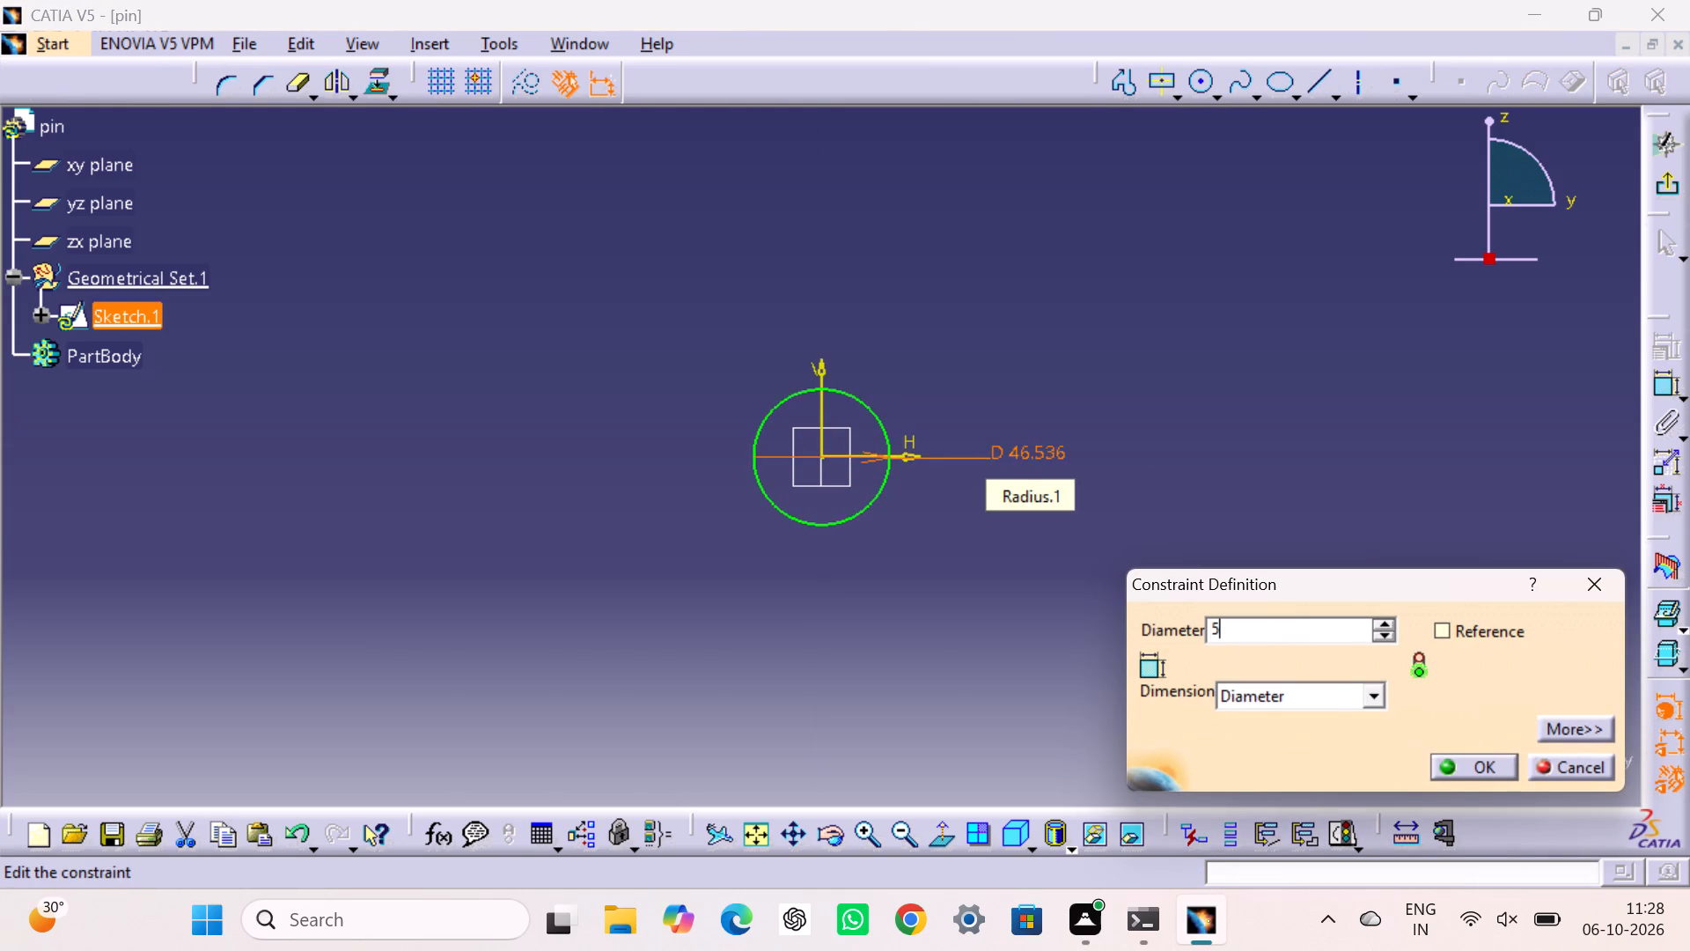
{"action": "key", "text": "Return"}
{"action": "left_click", "coordinate": [1137, 424]}
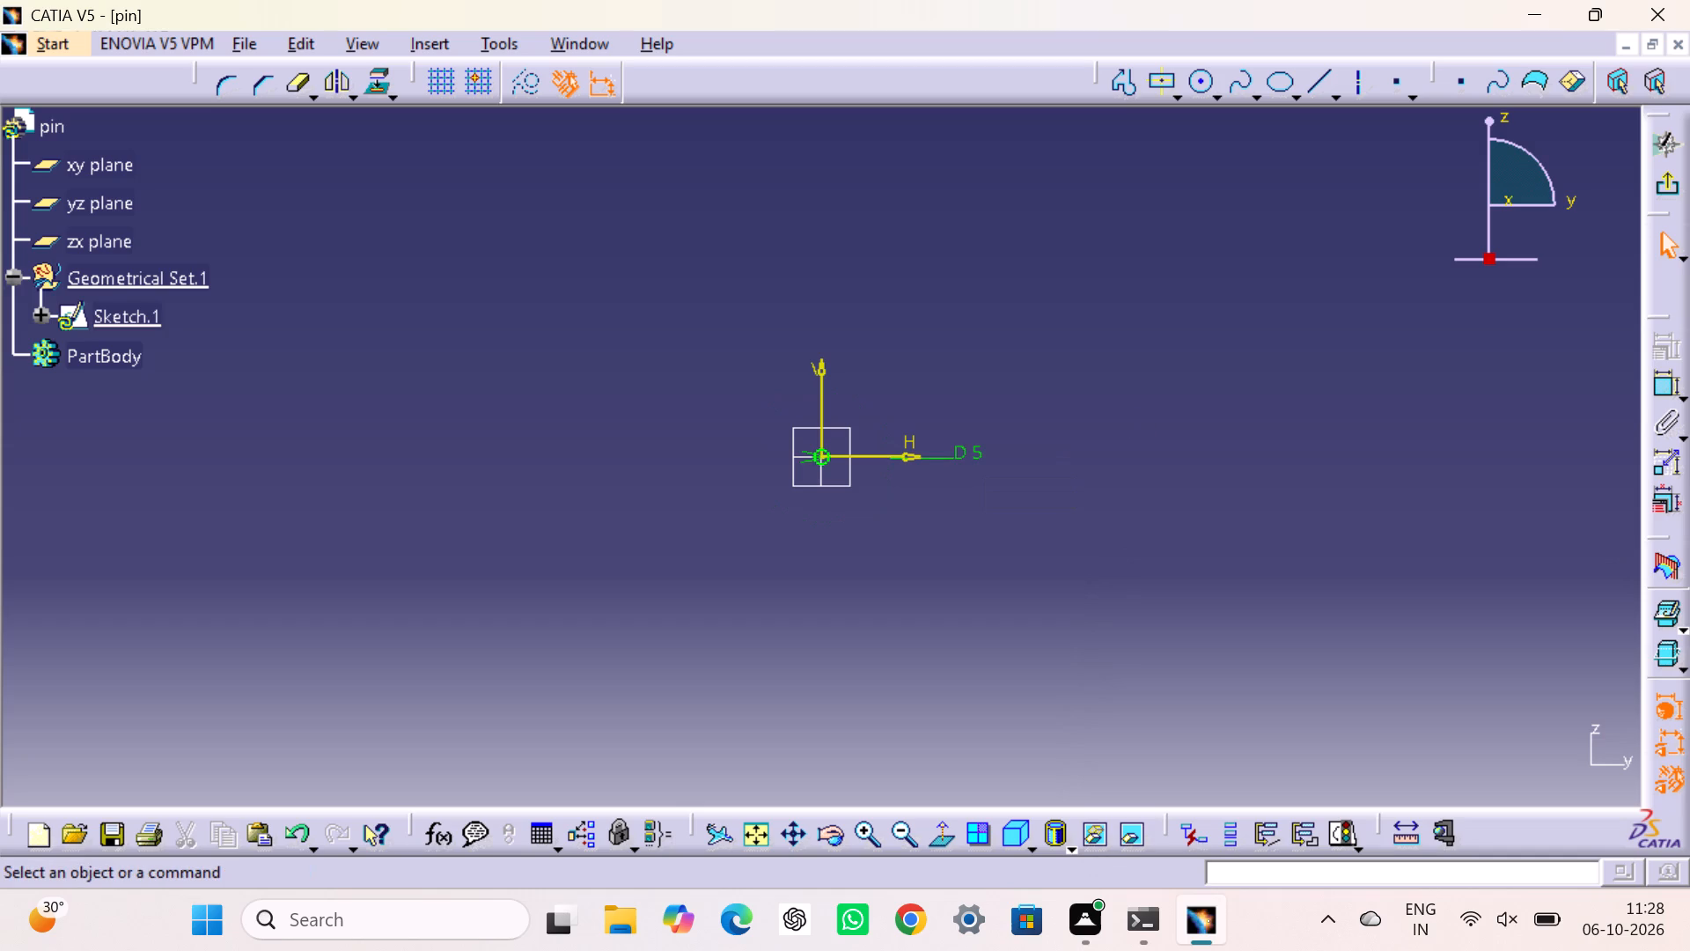
{"action": "left_click", "coordinate": [1670, 184]}
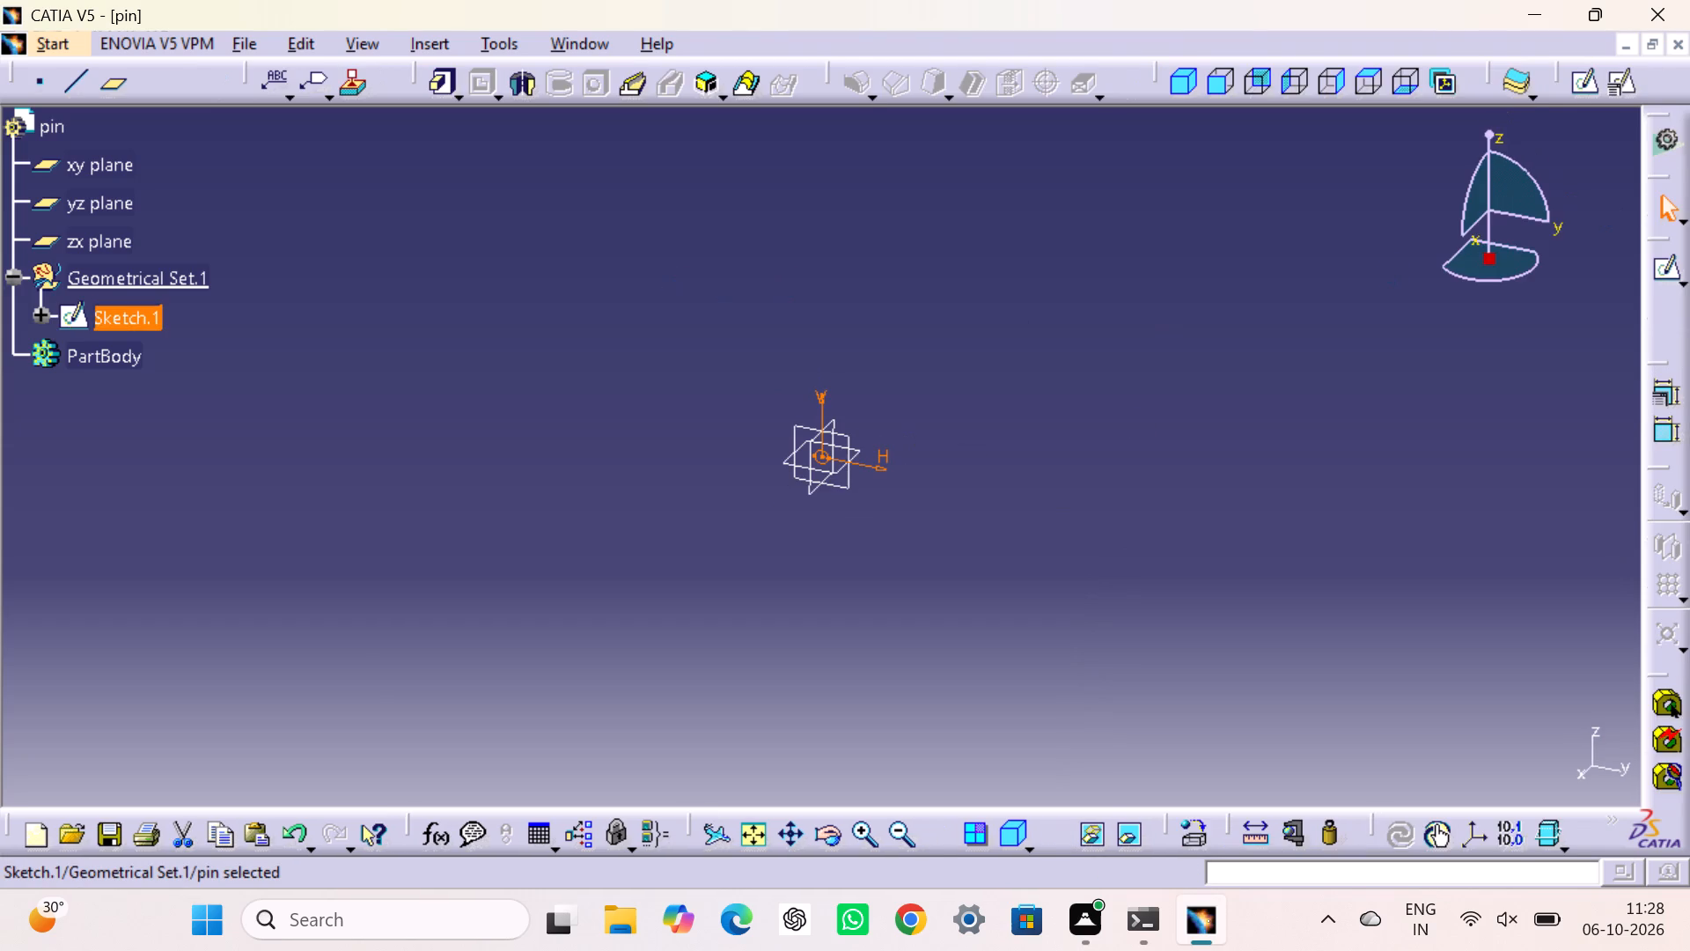
Pad the circle sketch with a length of 2 mm and mirrored extent to form the short pin.
{"action": "left_click", "coordinate": [437, 82]}
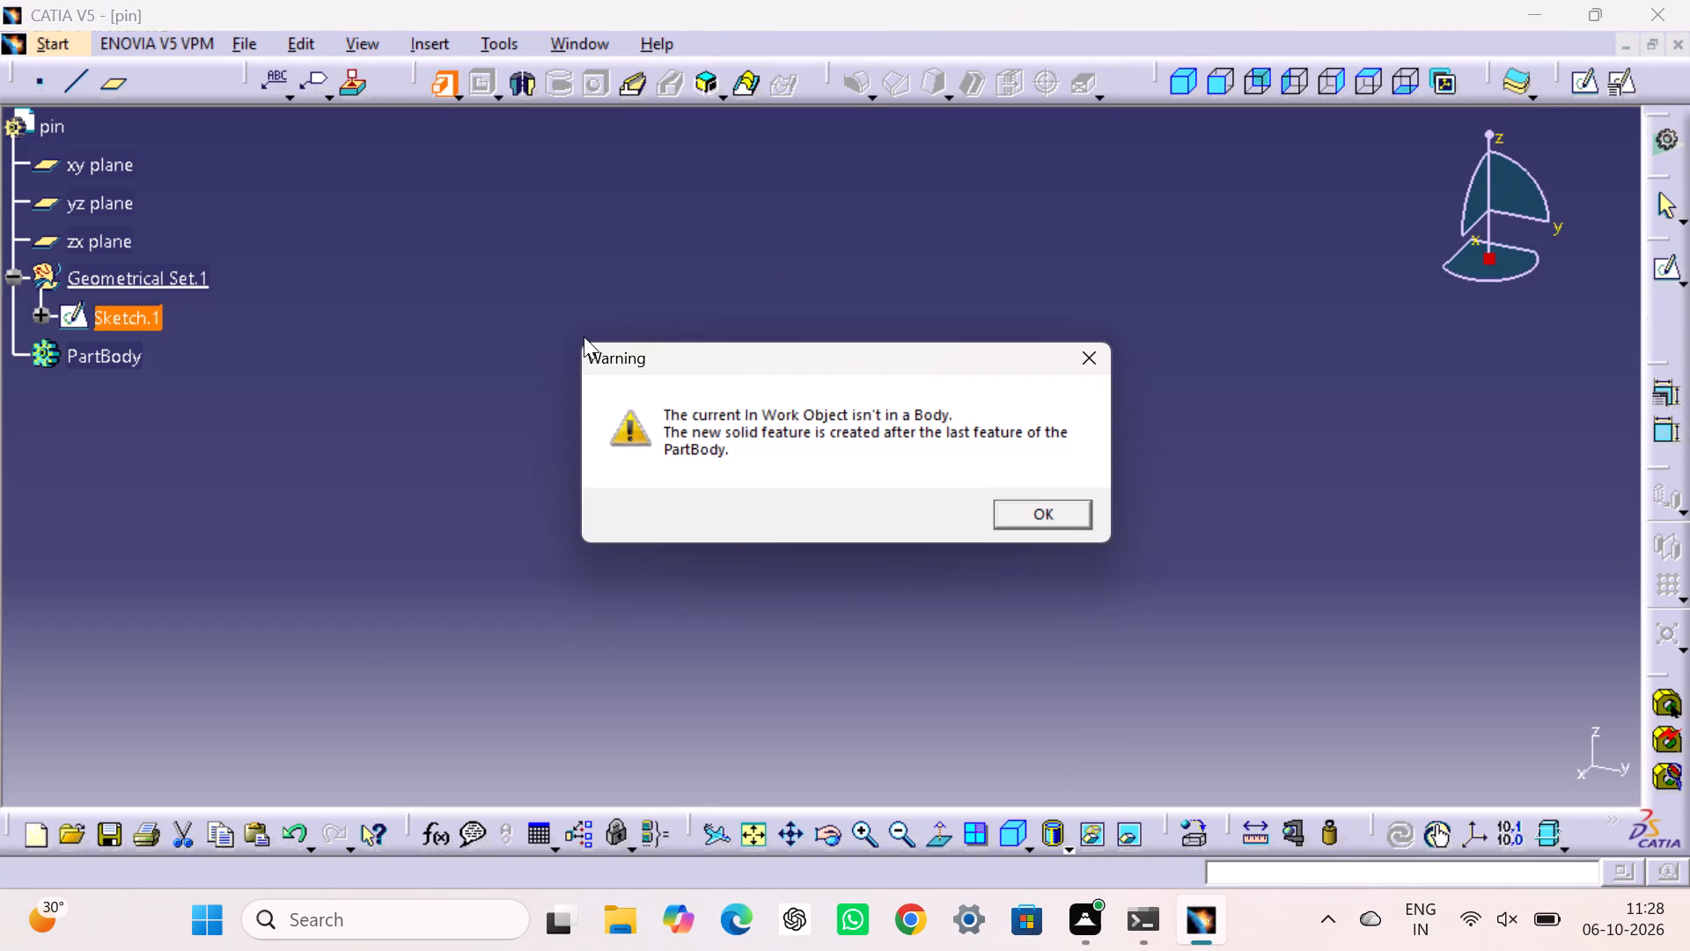
{"action": "left_click", "coordinate": [1012, 504]}
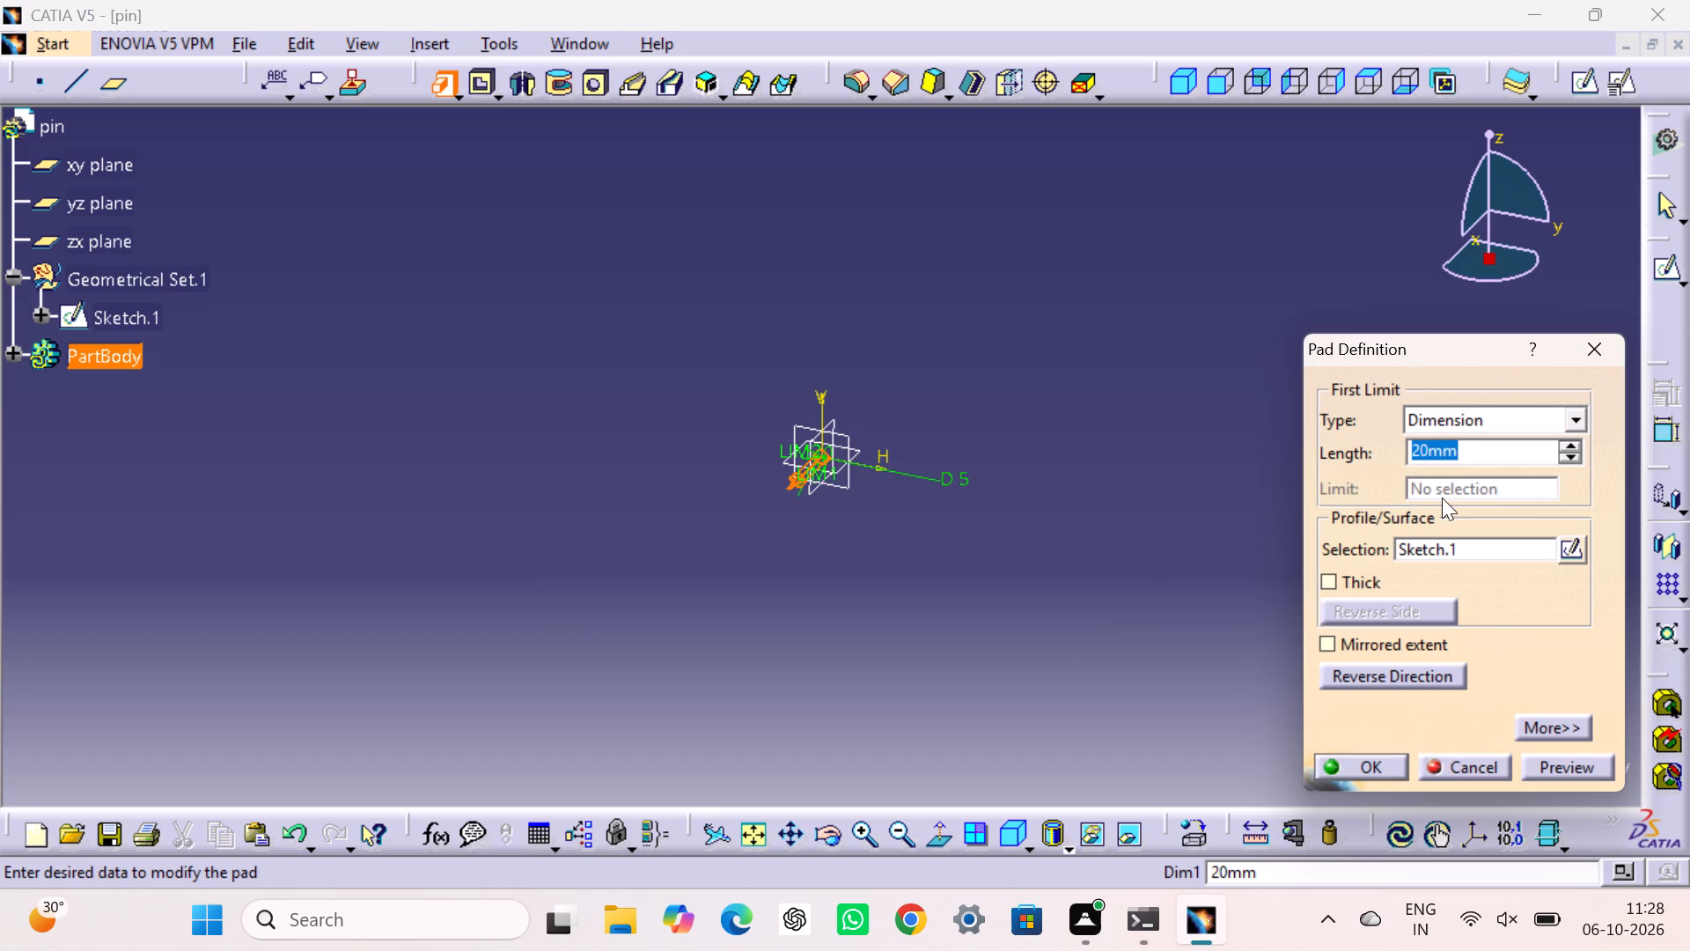
{"action": "key", "text": "2"}
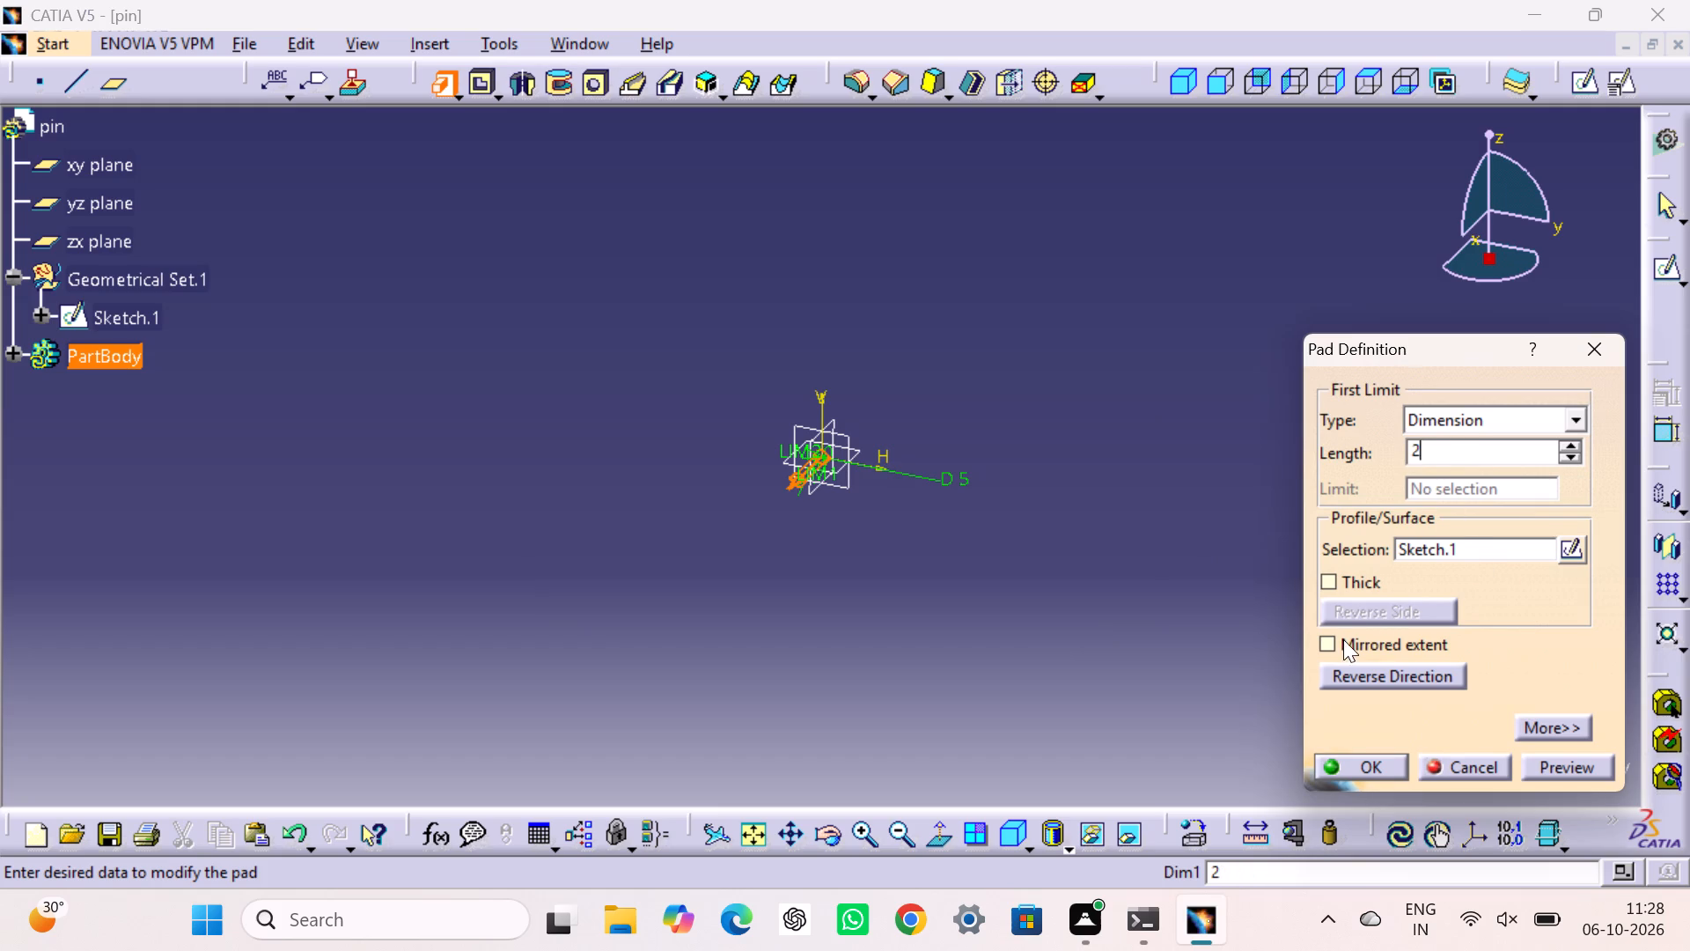
{"action": "left_click", "coordinate": [1328, 647]}
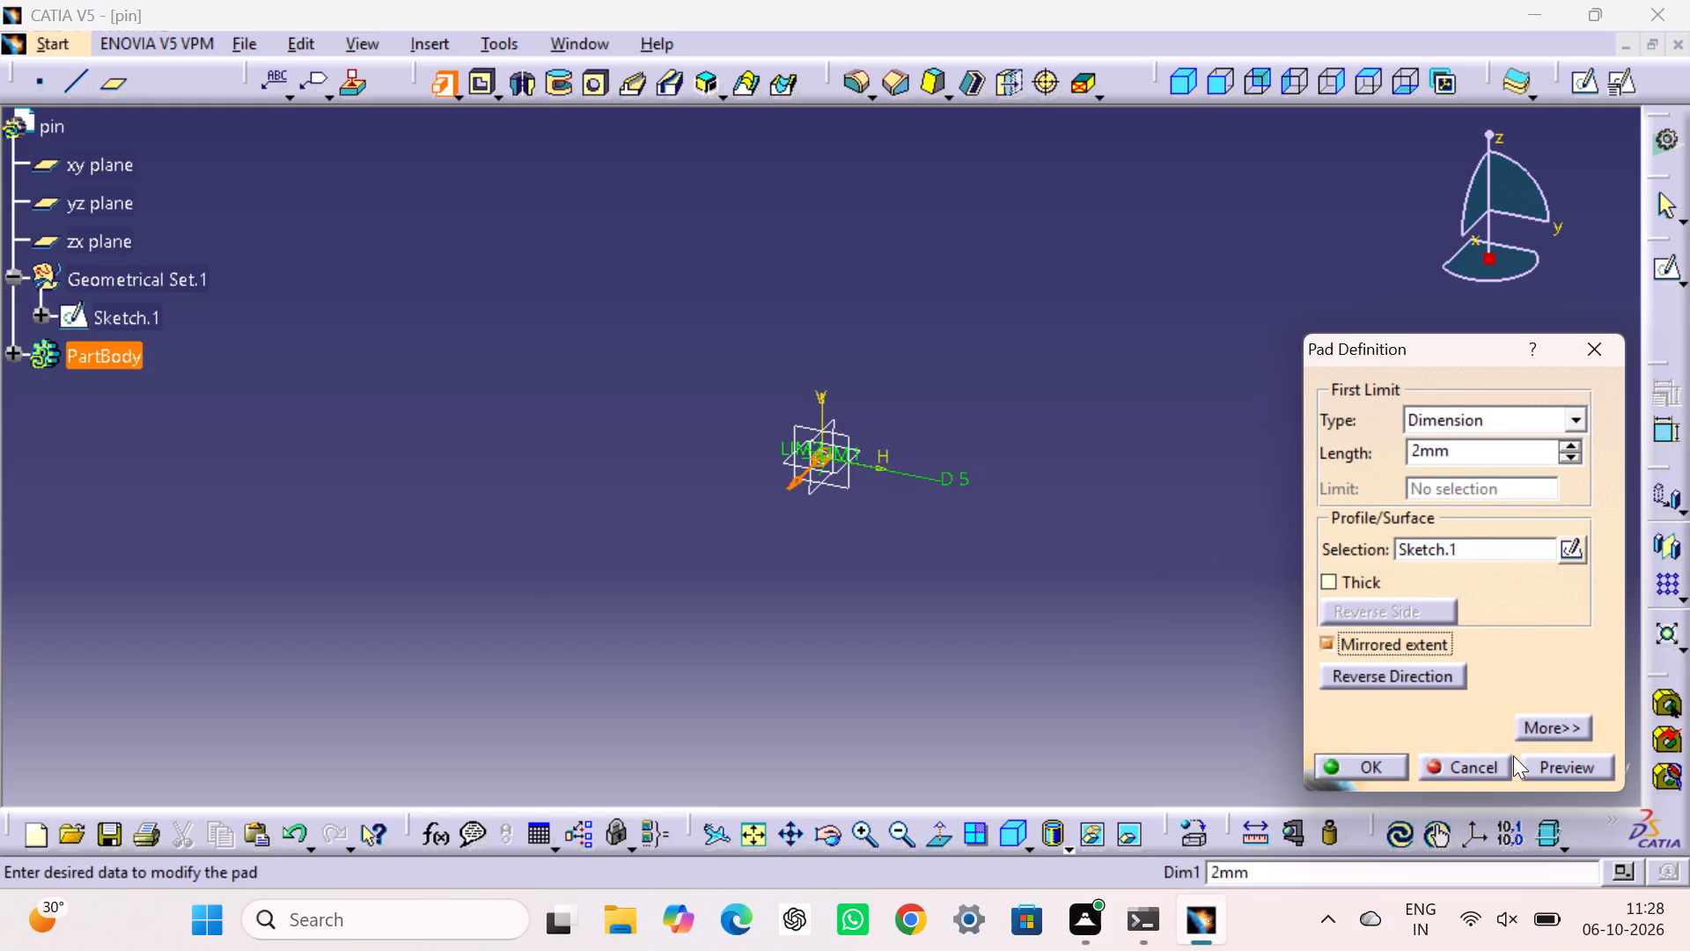
{"action": "left_click", "coordinate": [1380, 769]}
{"action": "left_click", "coordinate": [1163, 483]}
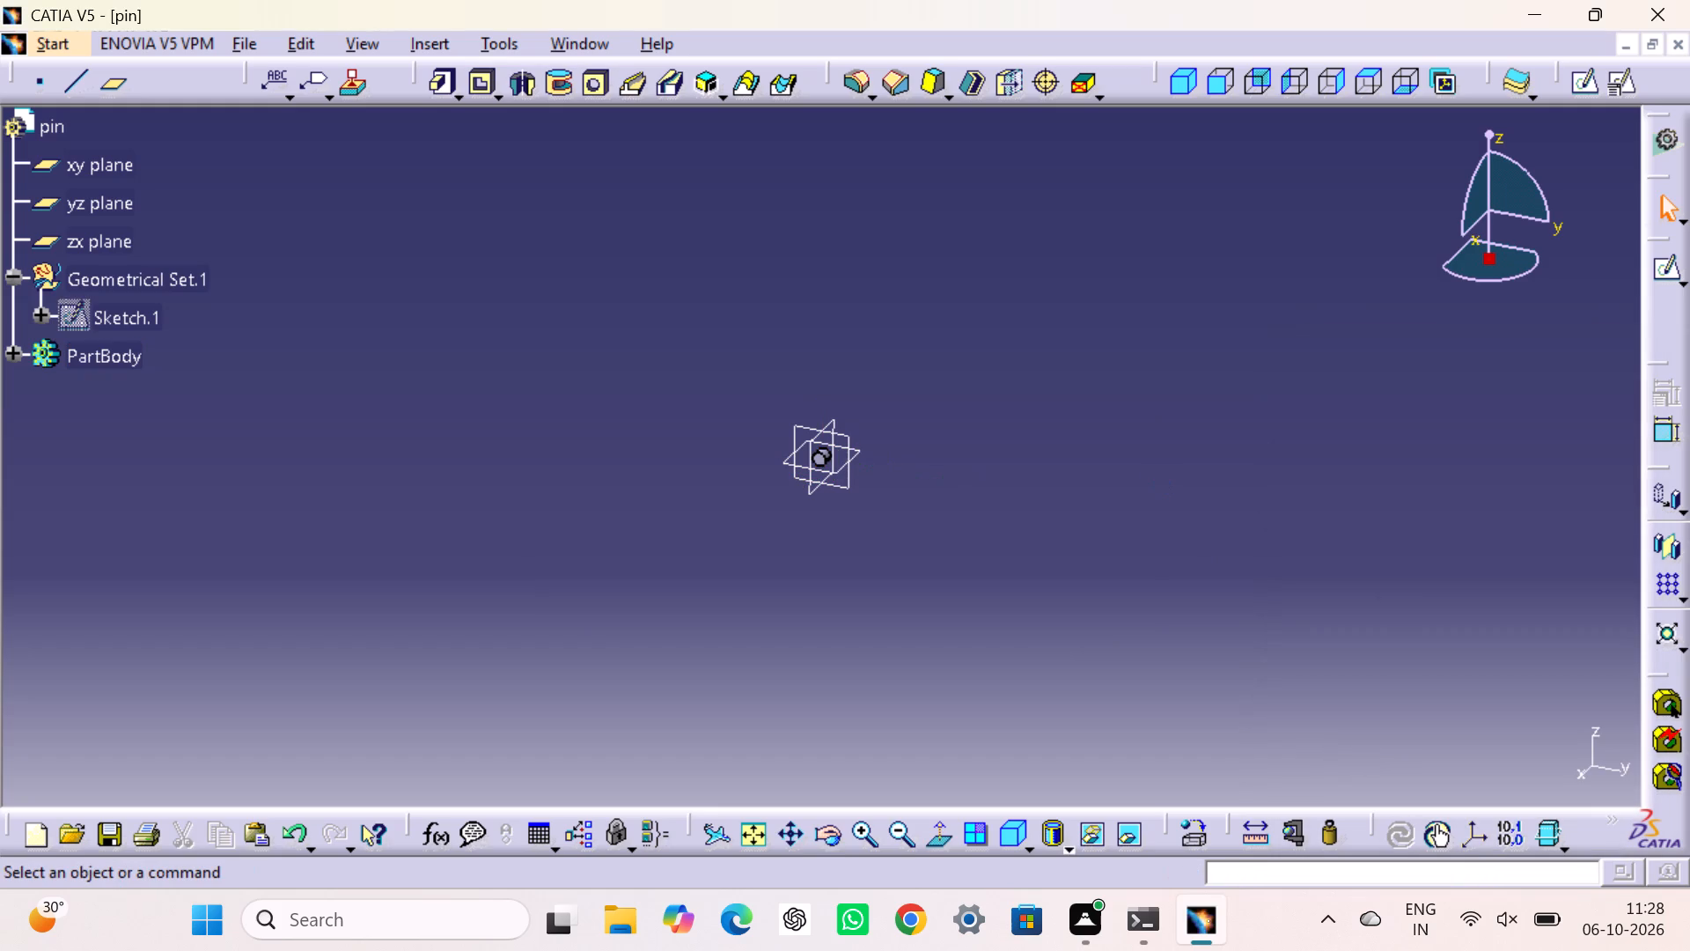
{"action": "left_click", "coordinate": [1180, 77]}
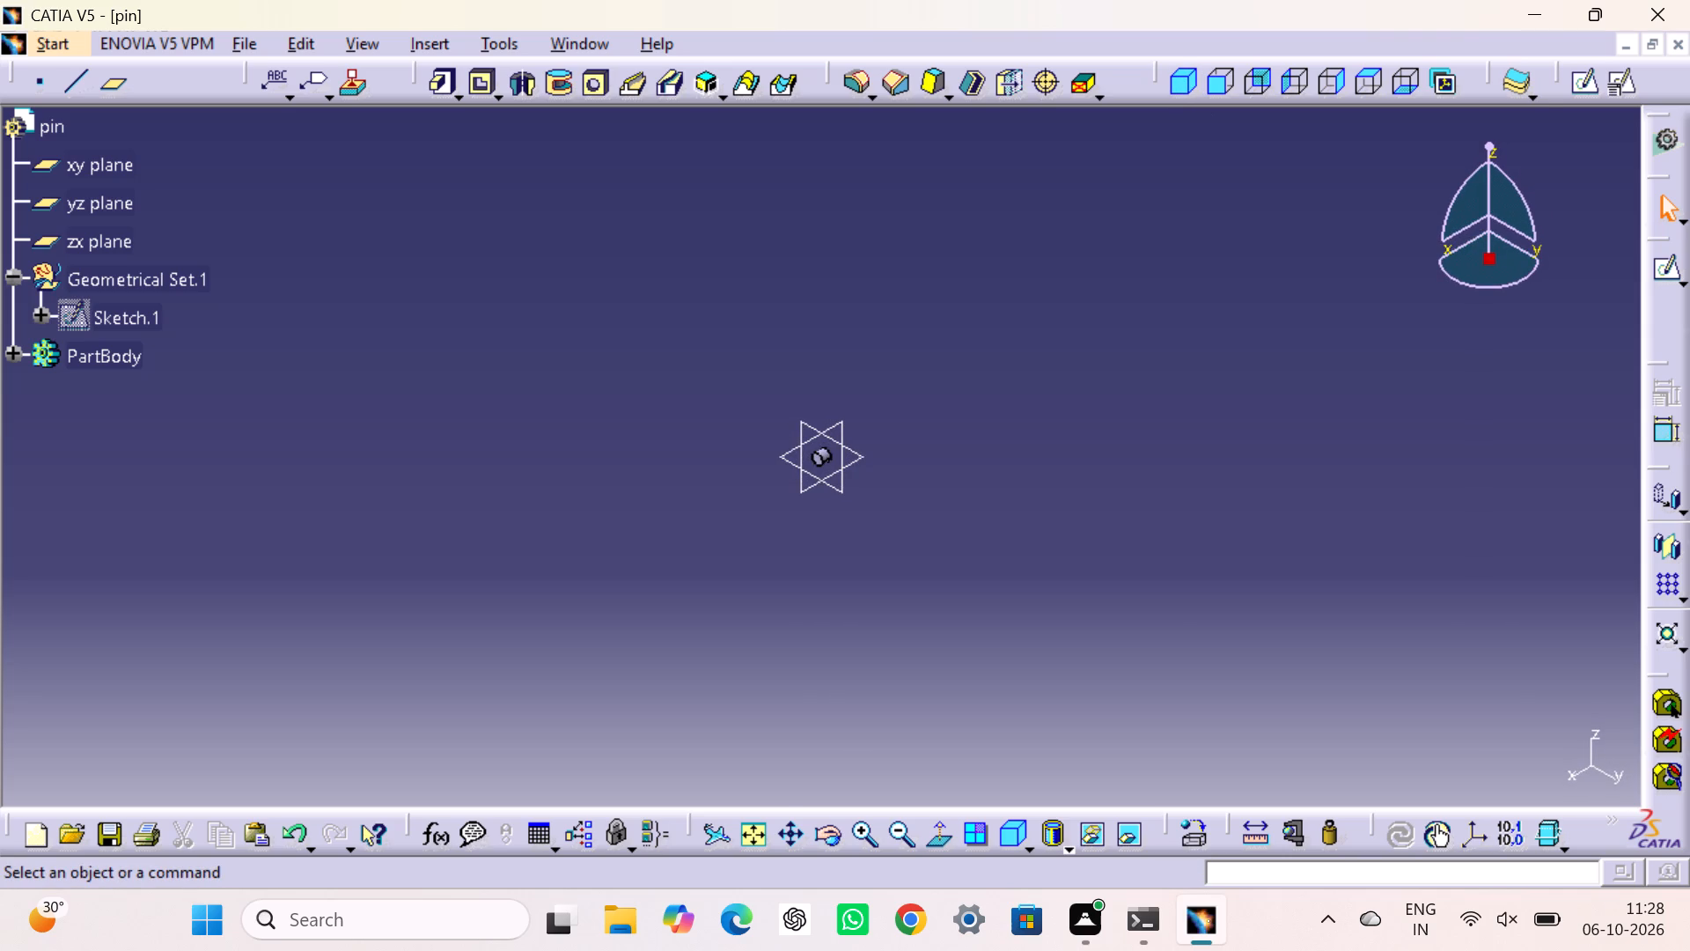
{"action": "left_click", "coordinate": [743, 835]}
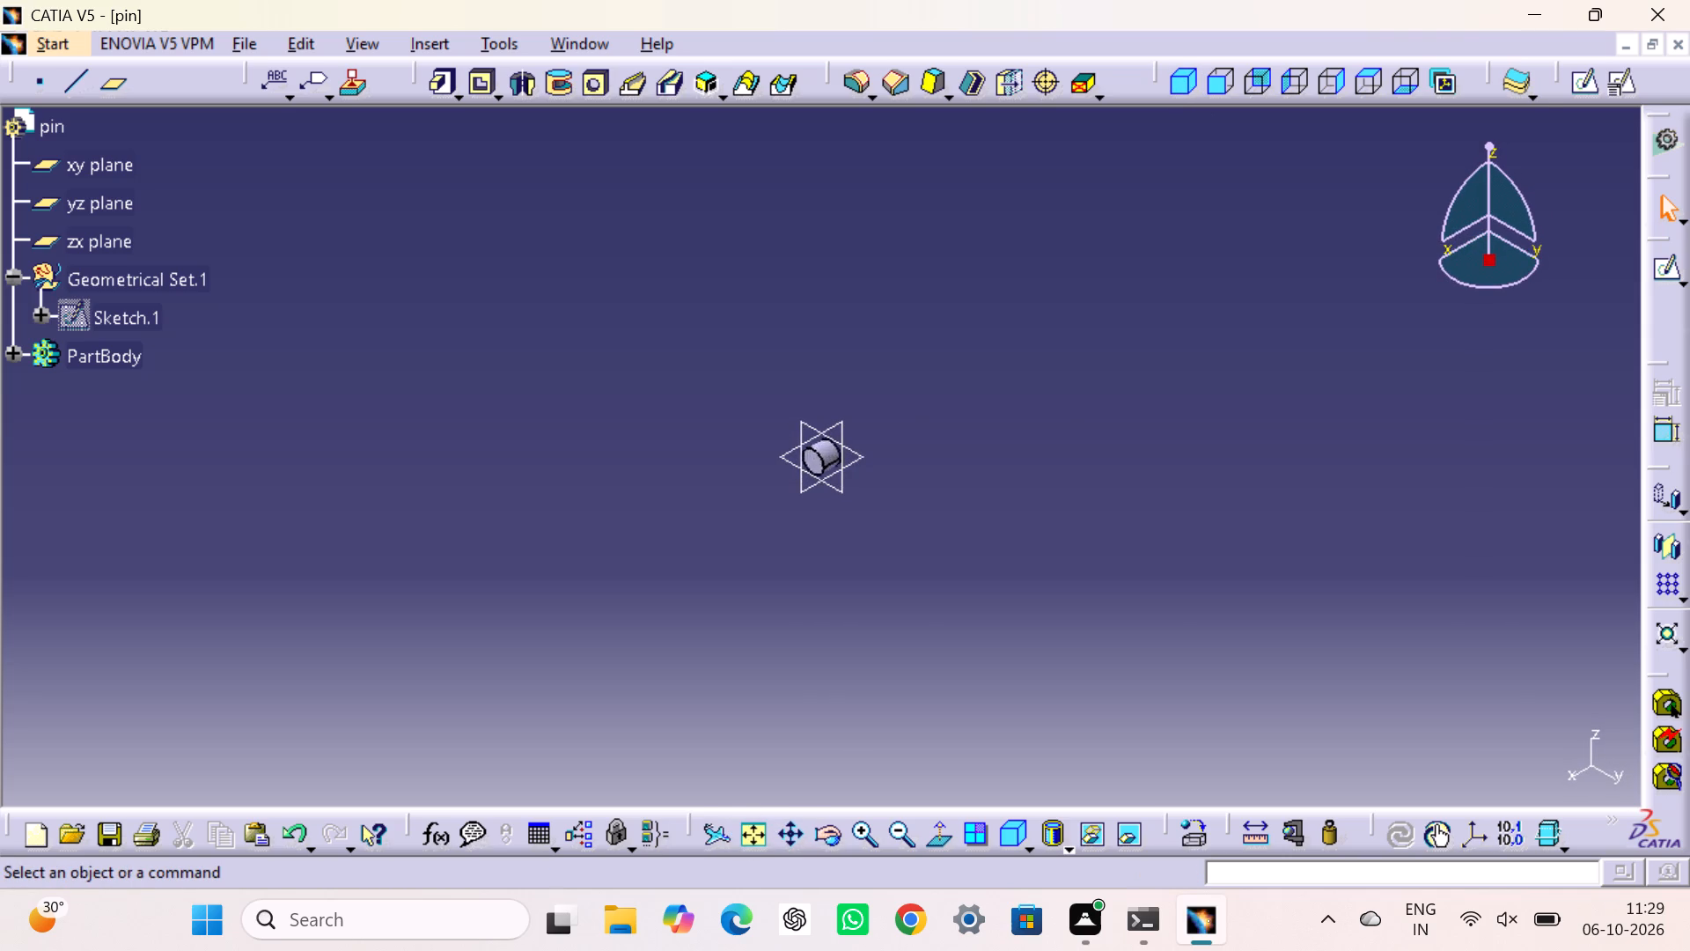
Hide the xy, yz and zx reference planes of the short pin part.
{"action": "left_click", "coordinate": [129, 177], "text": "ctrl"}
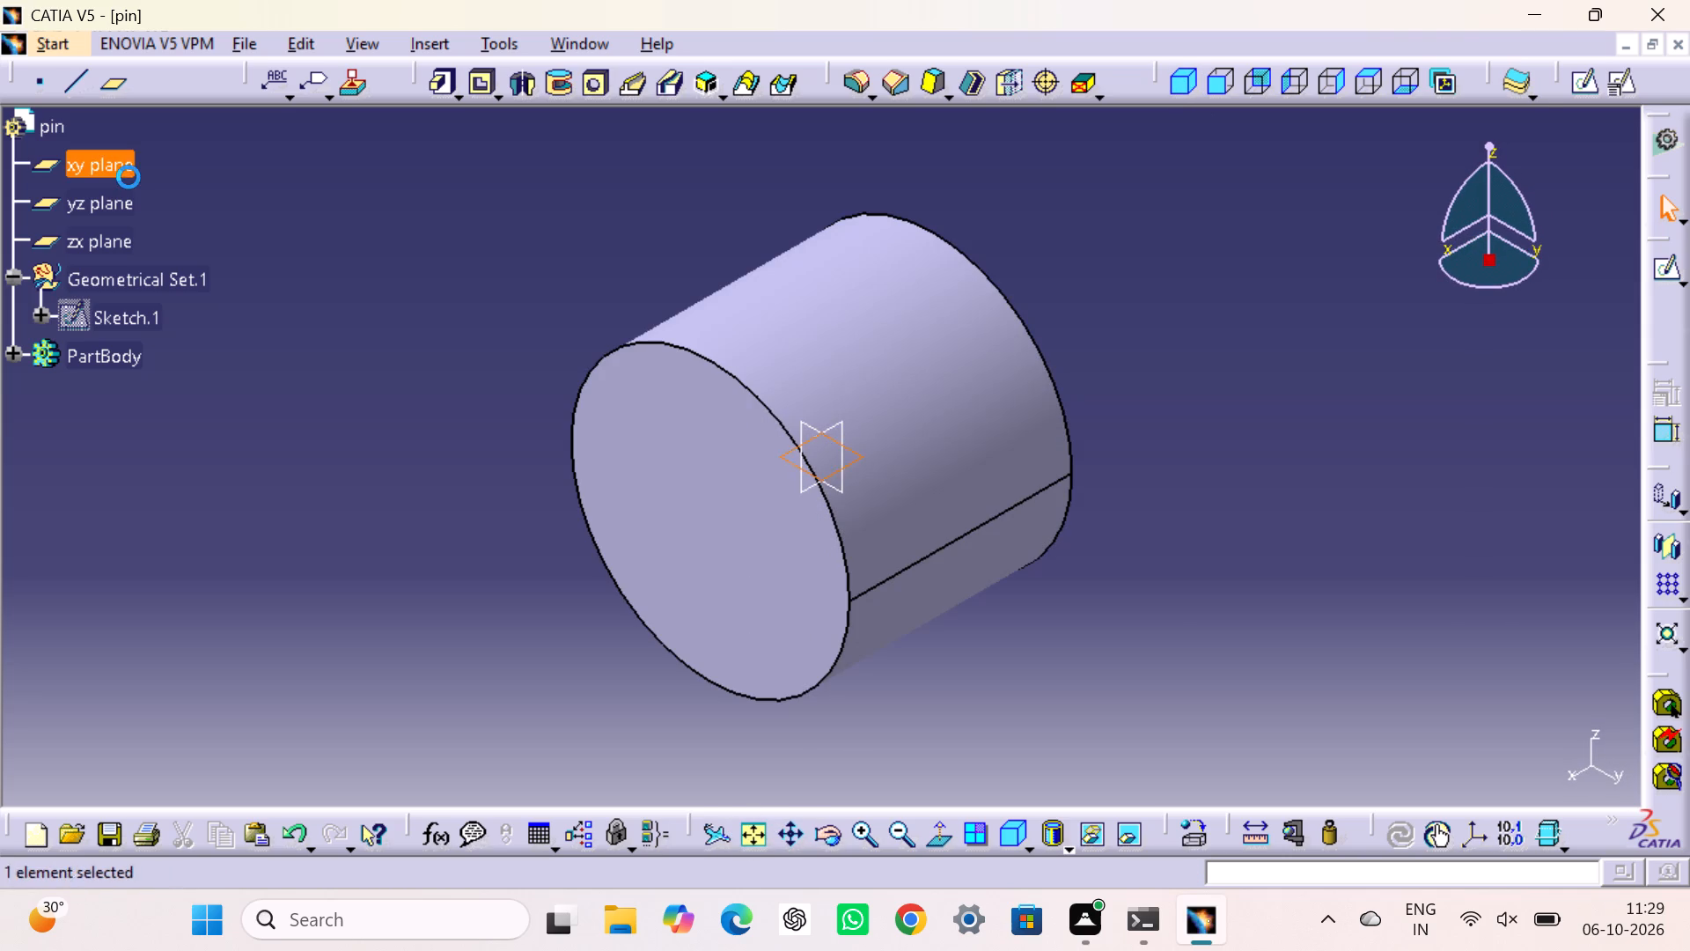
{"action": "left_click", "coordinate": [123, 217], "text": "ctrl"}
{"action": "left_click", "coordinate": [118, 244], "text": "ctrl"}
{"action": "right_click", "coordinate": [118, 244]}
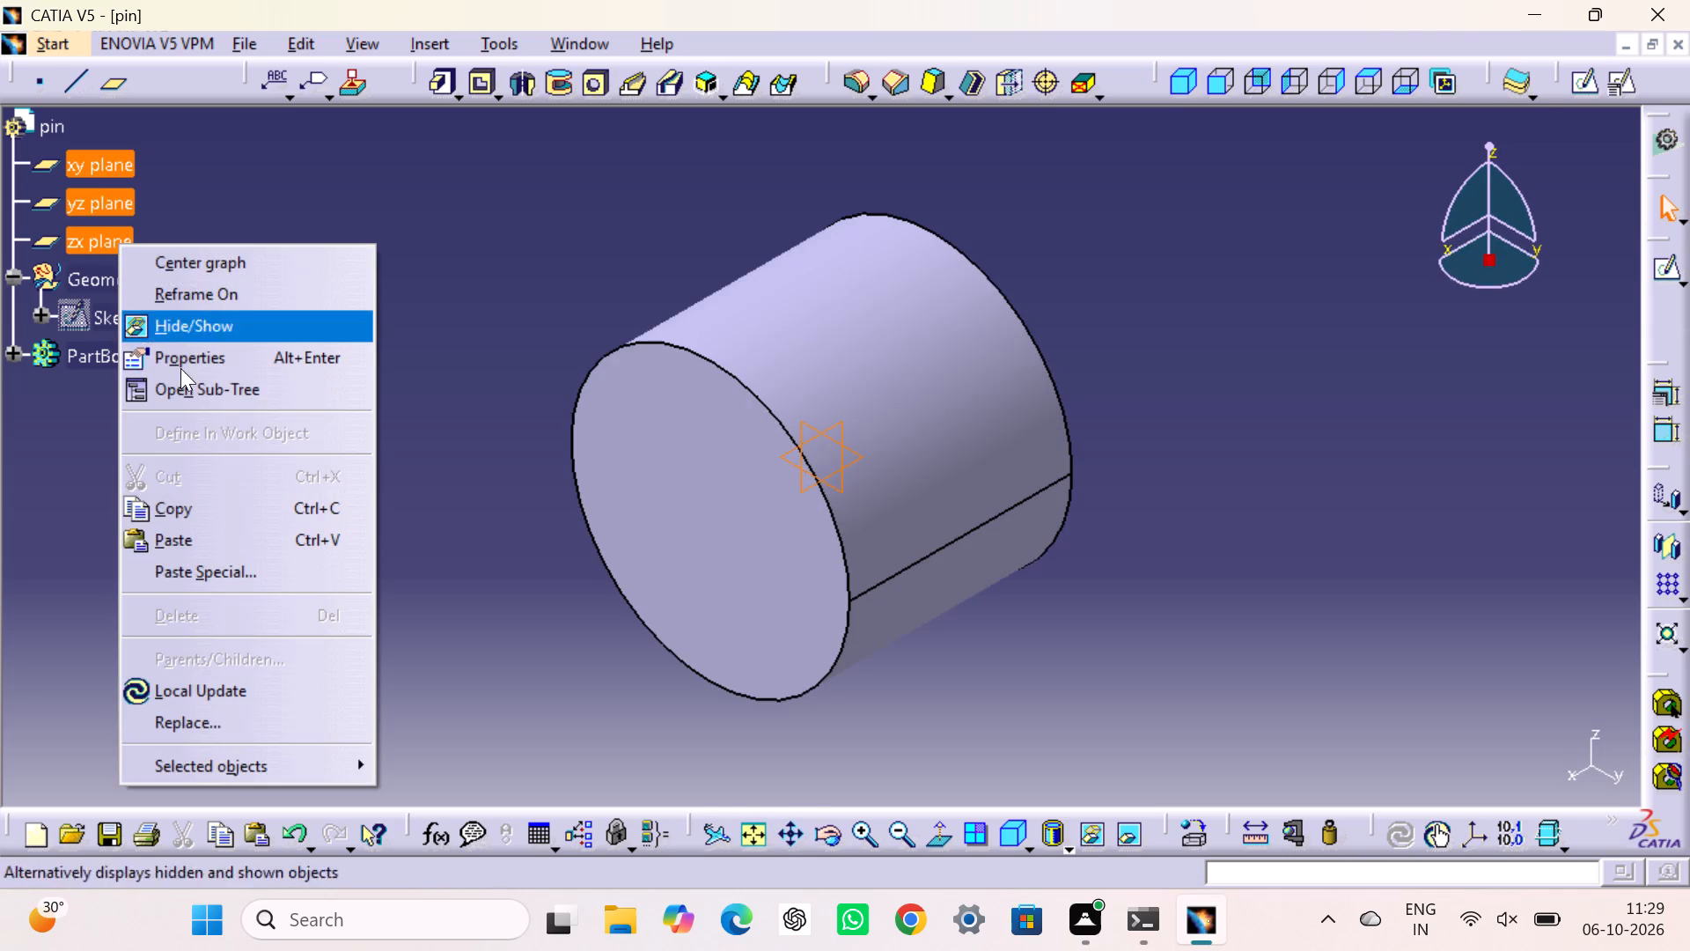
{"action": "left_click", "coordinate": [235, 320]}
{"action": "left_click", "coordinate": [505, 222]}
Set the fill color of the short pin's PartBody to bright green.
{"action": "right_click", "coordinate": [121, 358]}
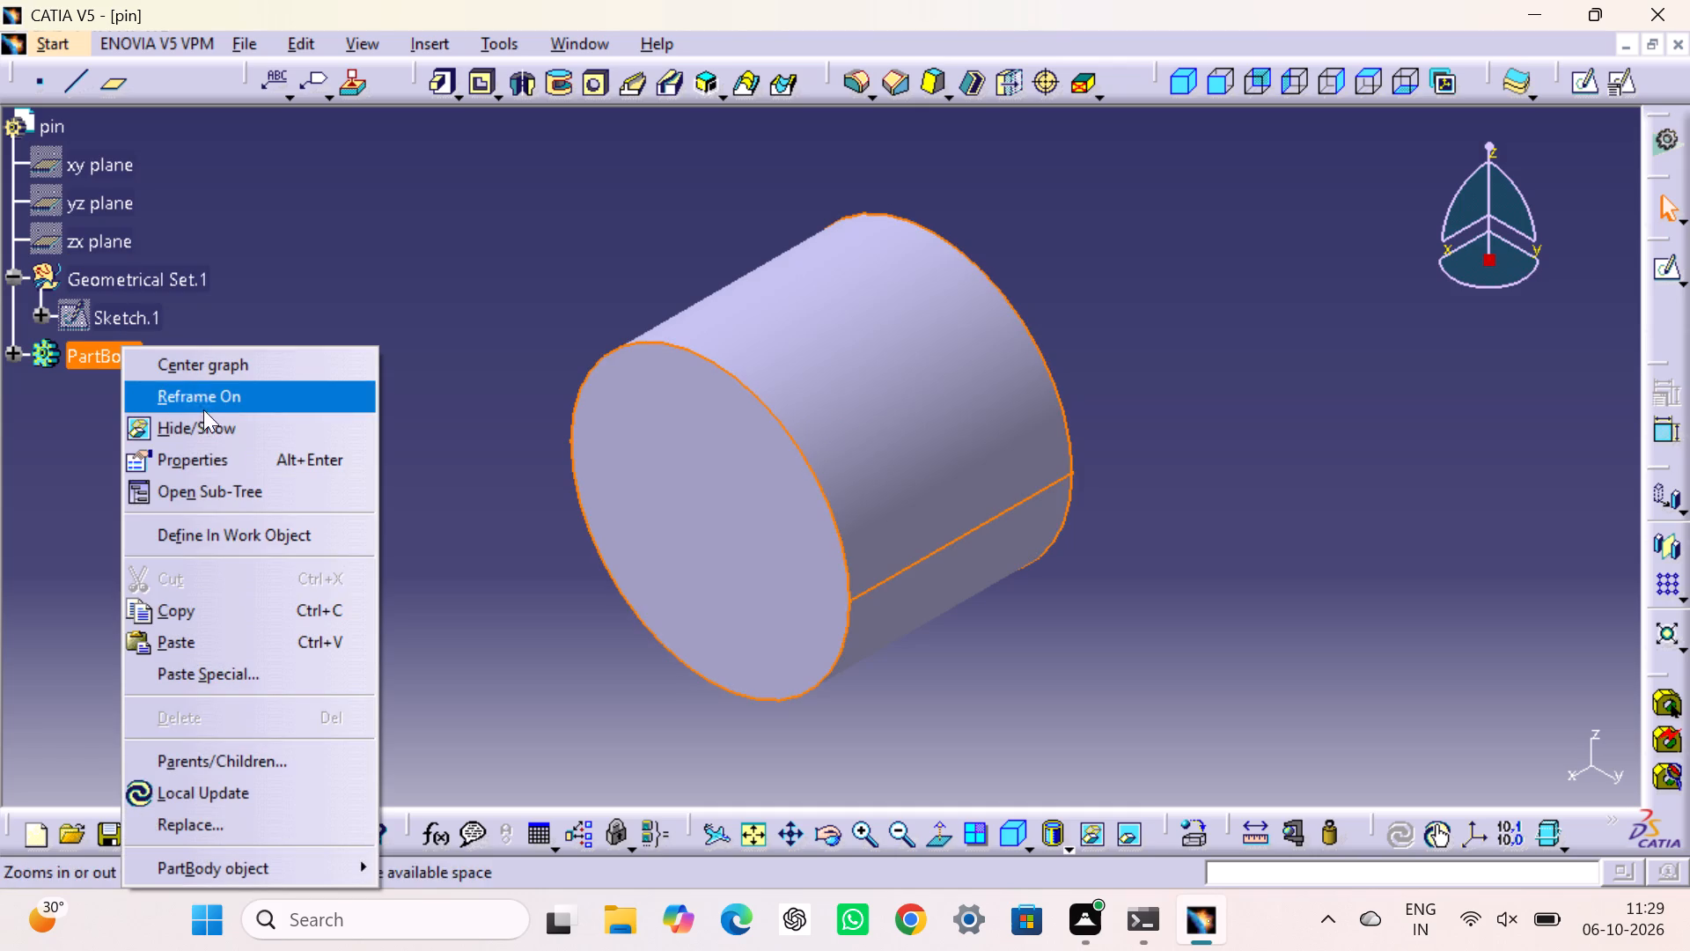
{"action": "left_click", "coordinate": [219, 456]}
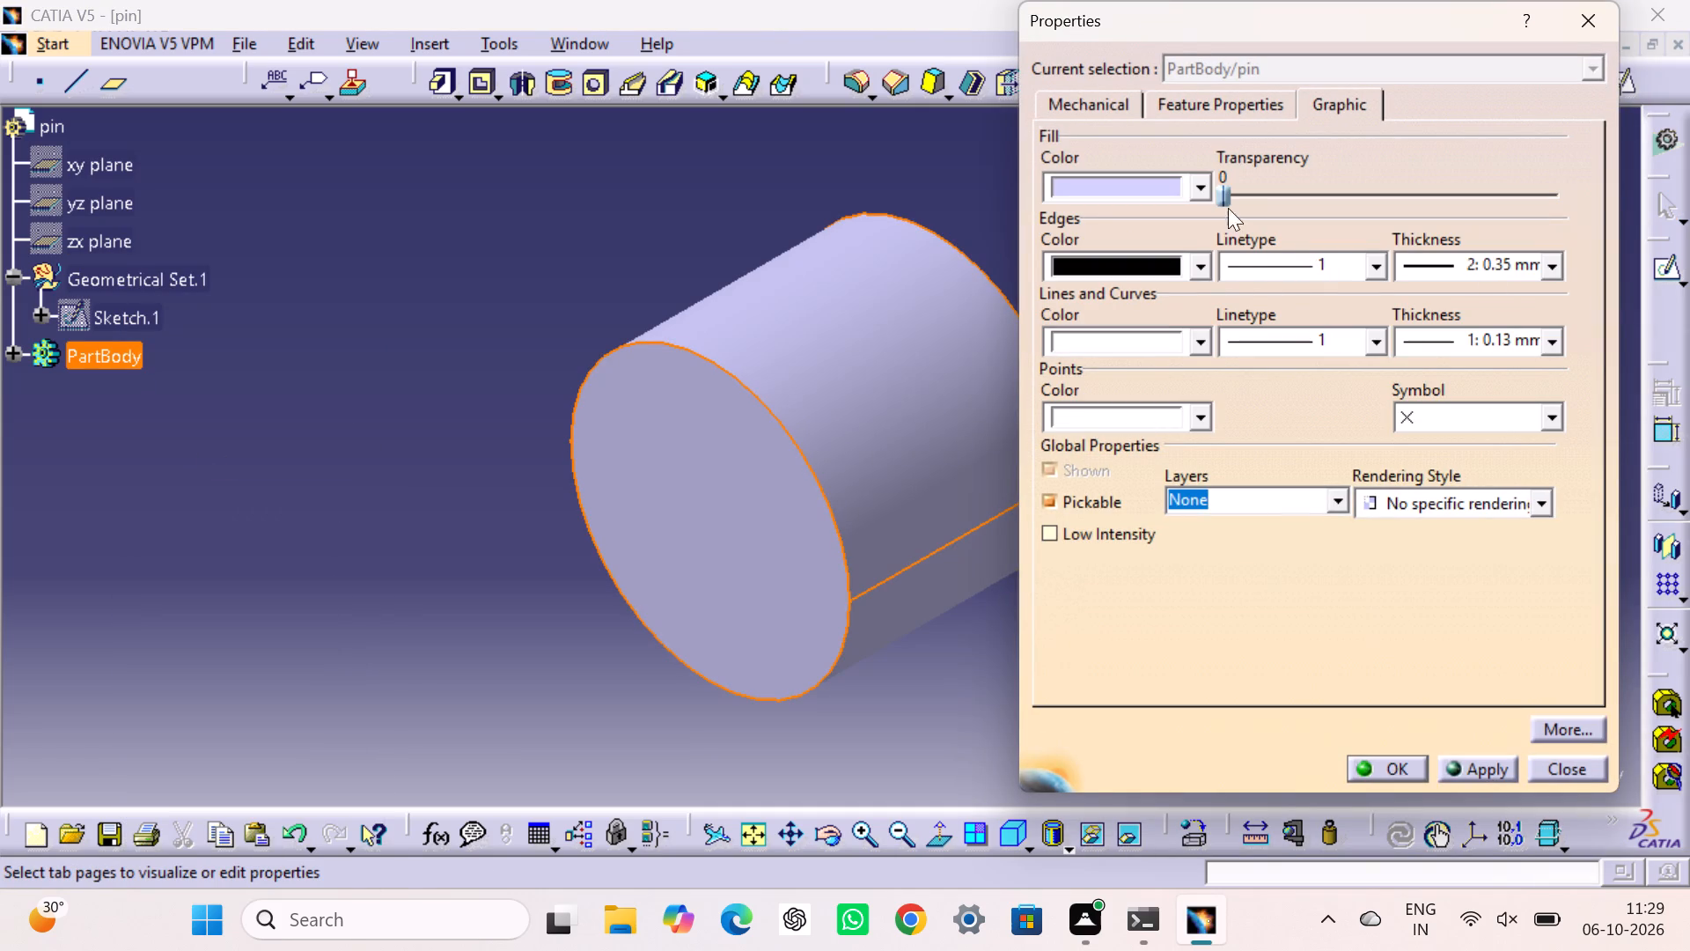
{"action": "left_click", "coordinate": [1196, 179]}
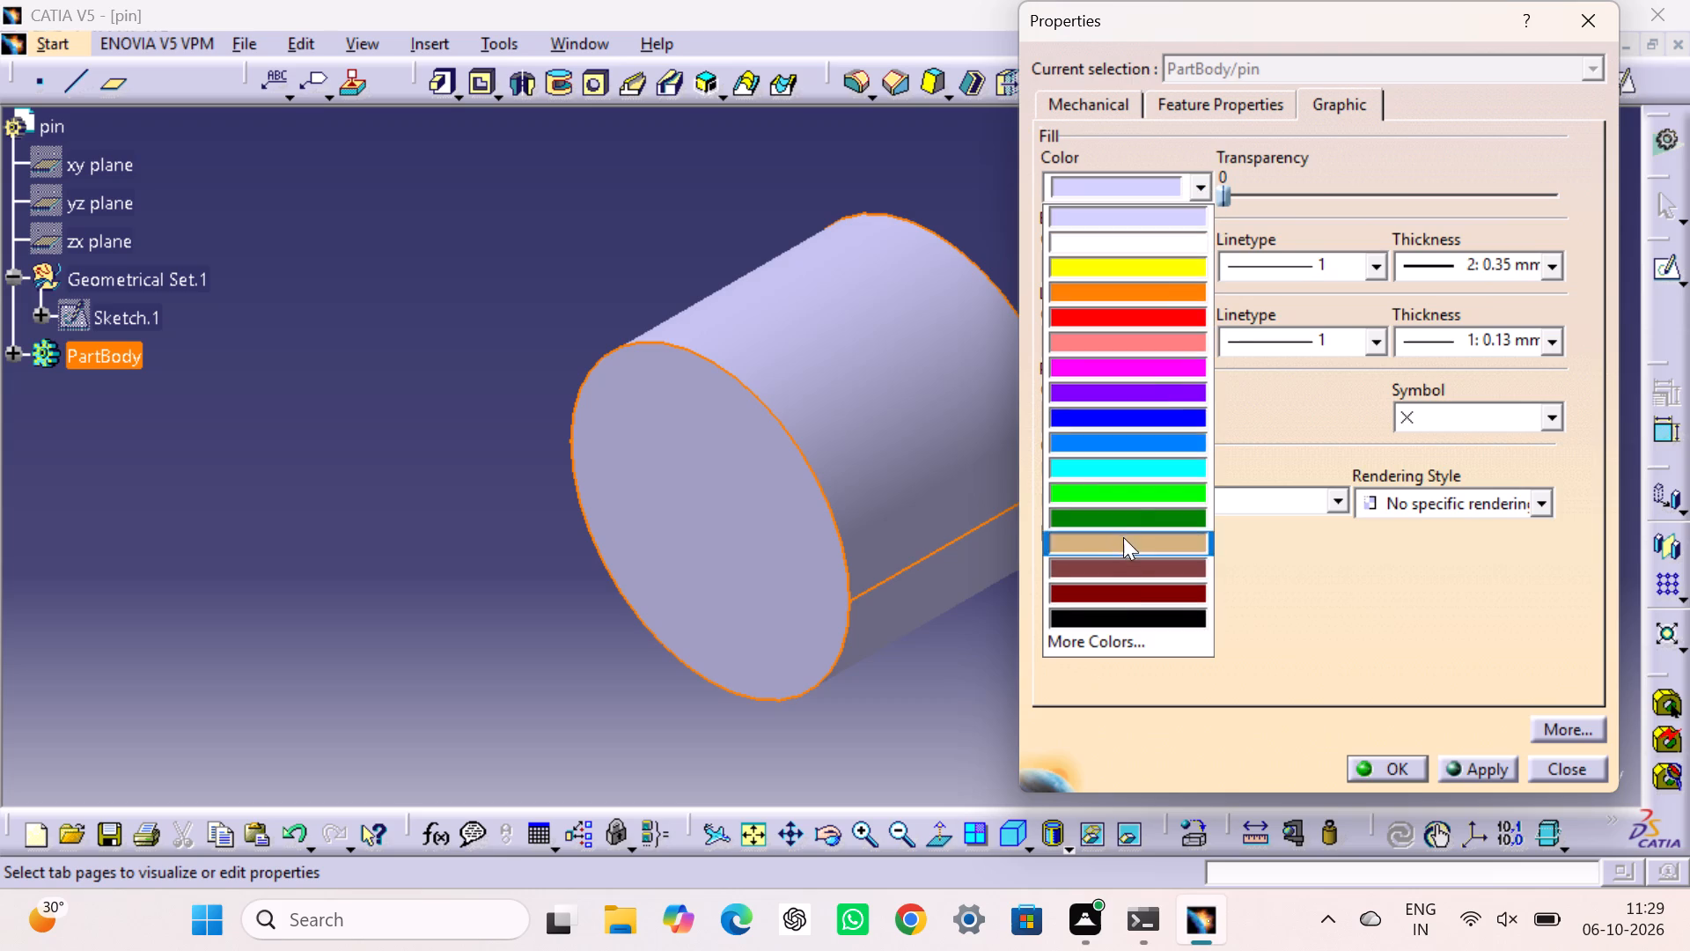
{"action": "left_click", "coordinate": [1139, 483]}
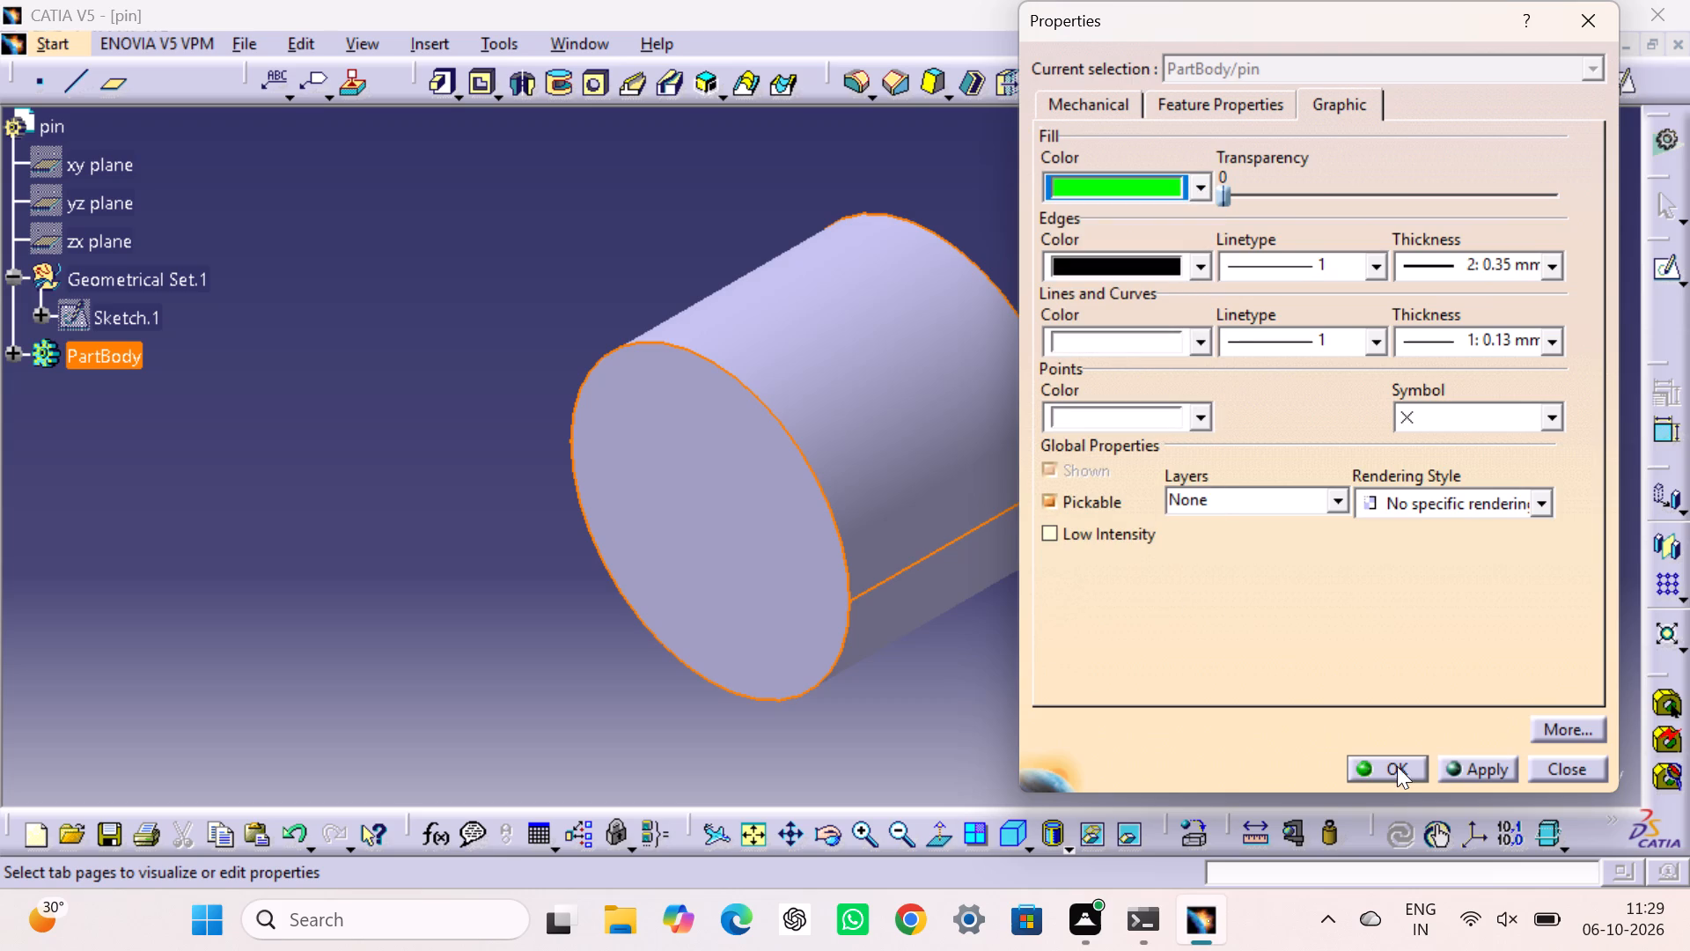
{"action": "left_click", "coordinate": [1392, 766]}
{"action": "left_click", "coordinate": [1366, 505]}
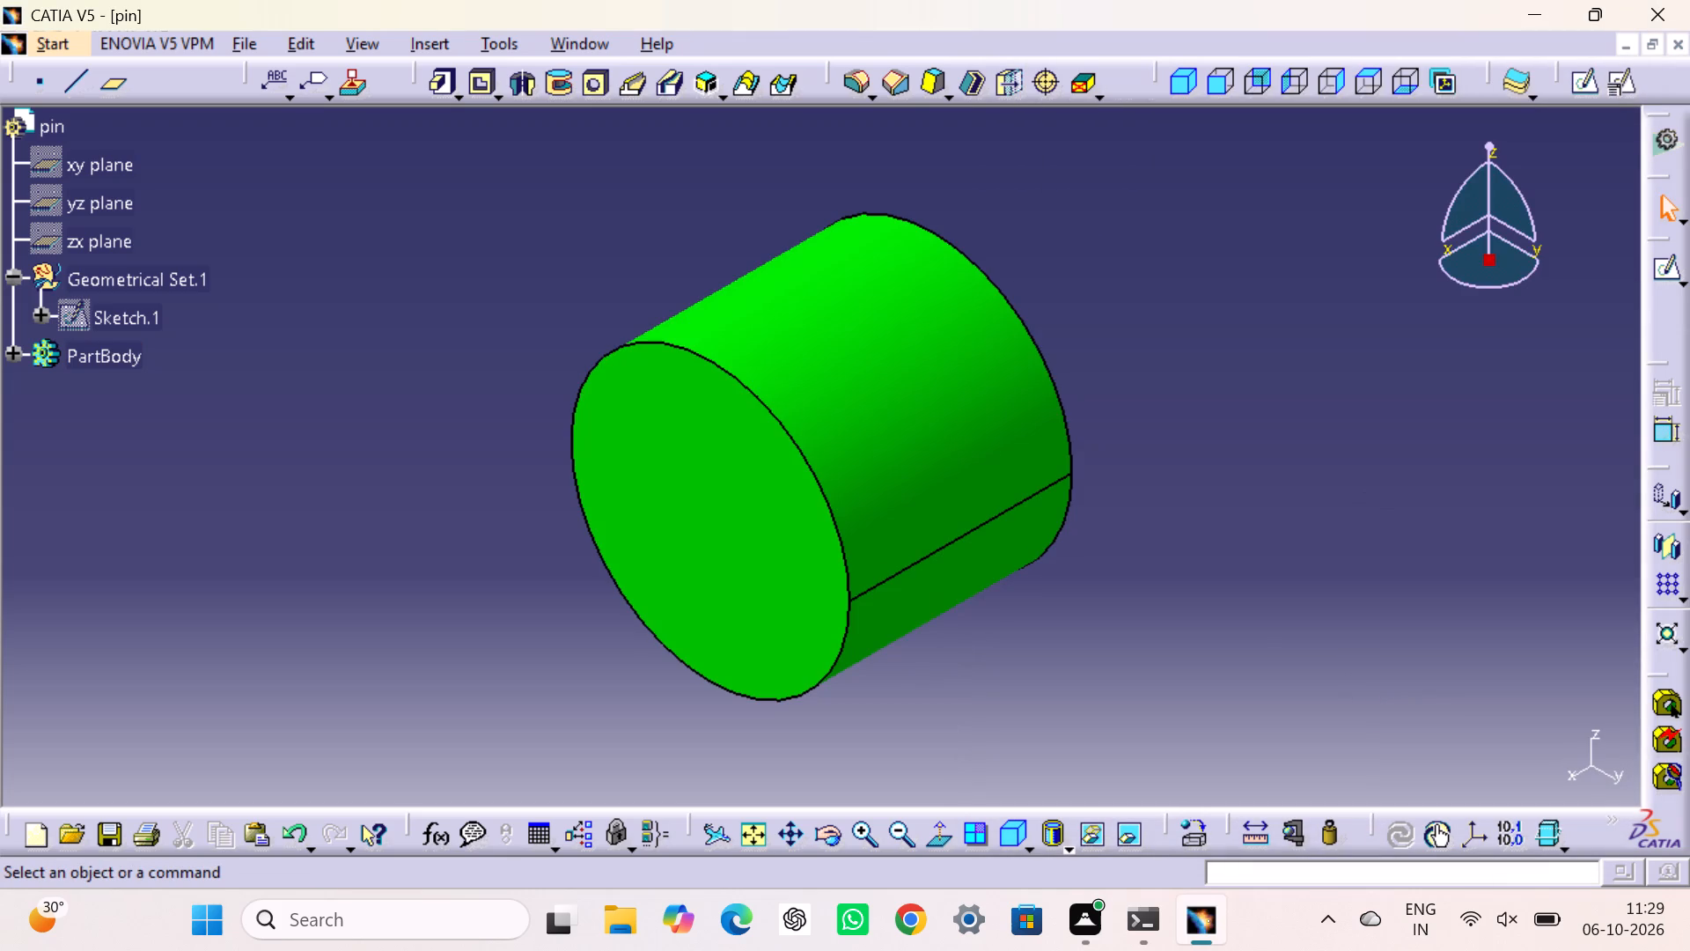
Save the short pin as a CATPart named "pin" in the Catia projects folder.
{"action": "key", "text": "ctrl+s"}
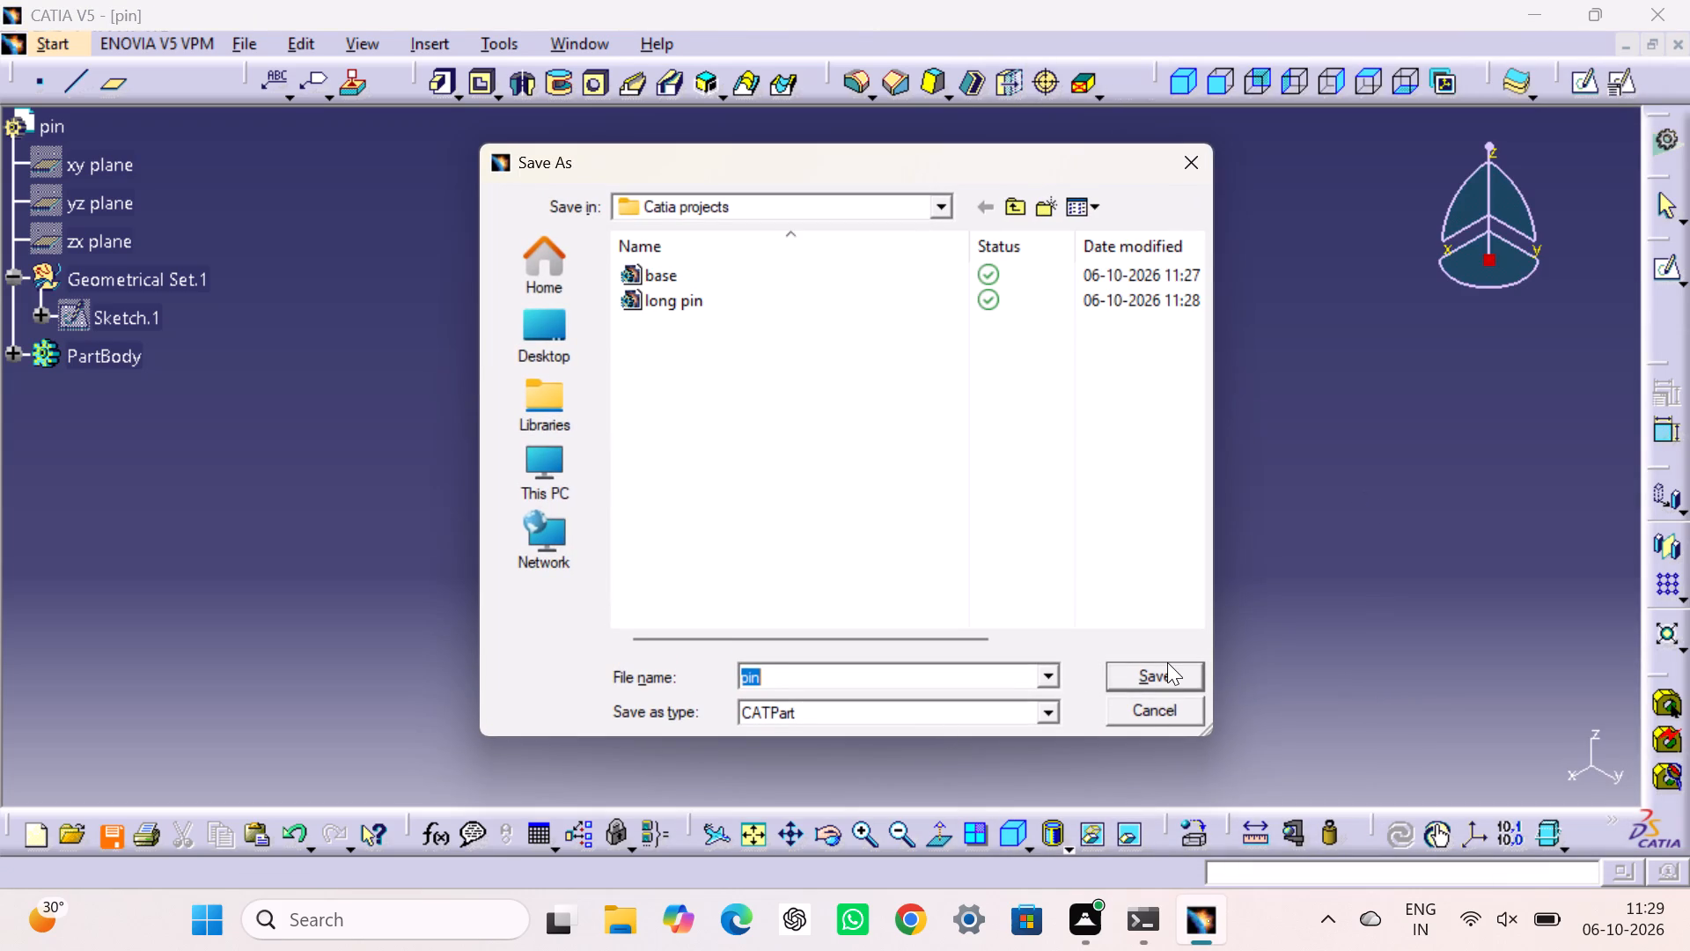
{"action": "left_click", "coordinate": [1154, 676]}
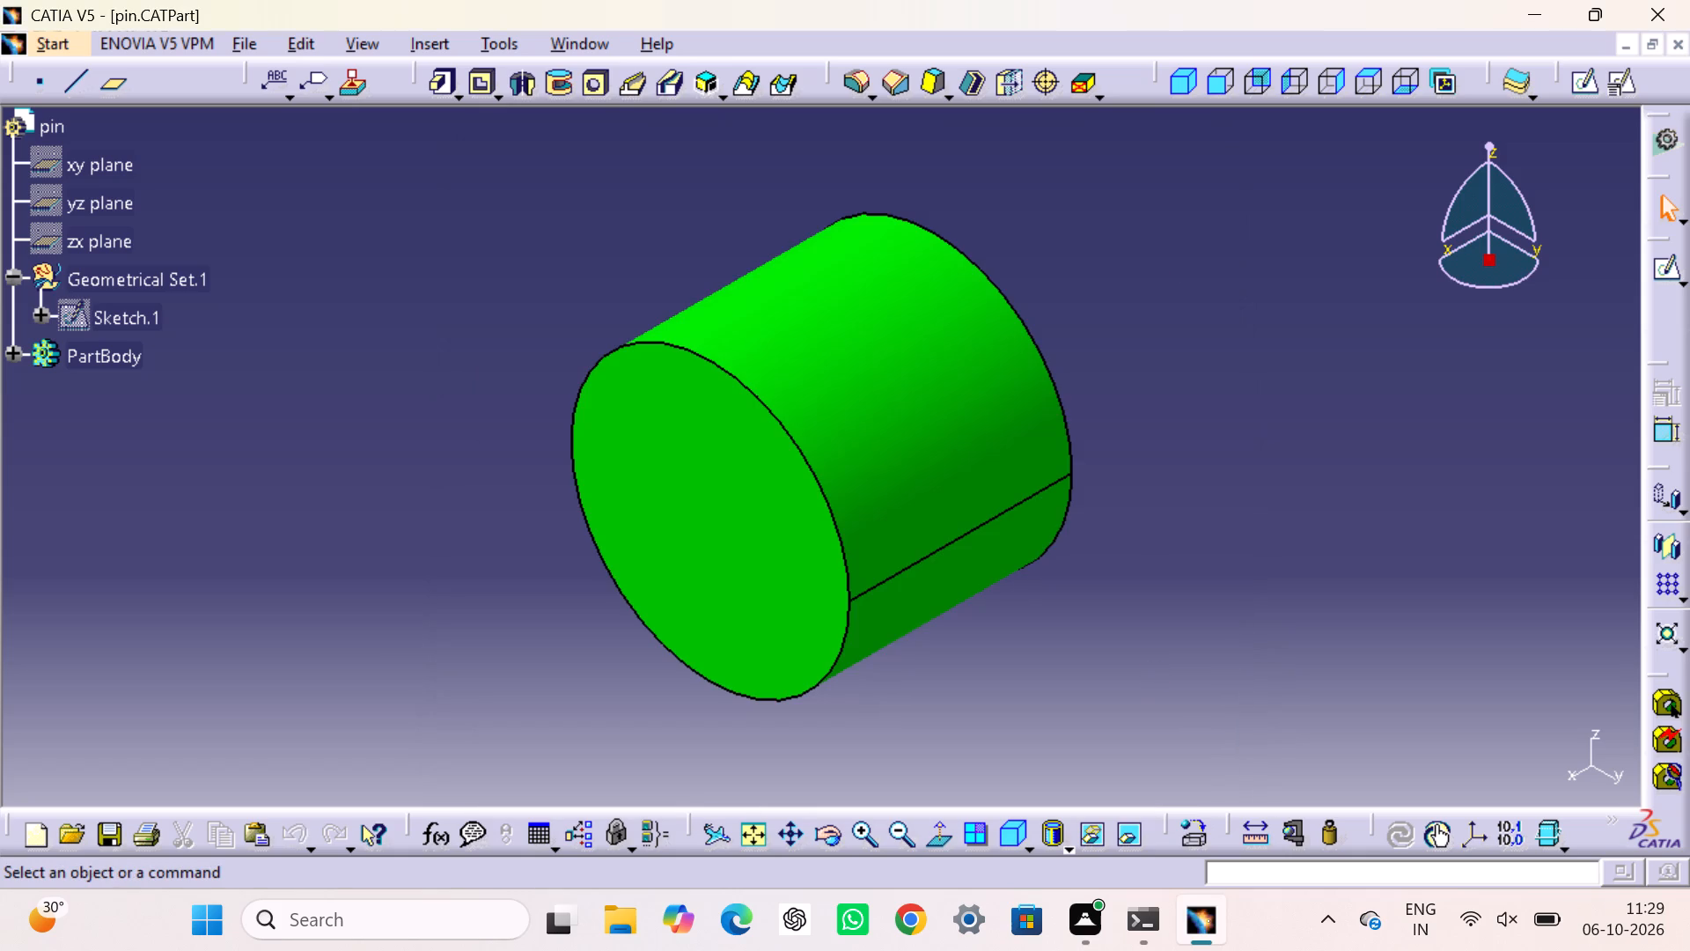
{"action": "left_click", "coordinate": [1328, 563]}
Create a new part named "link pin" with hybrid design and a geometrical set.
{"action": "key", "text": "ctrl+n"}
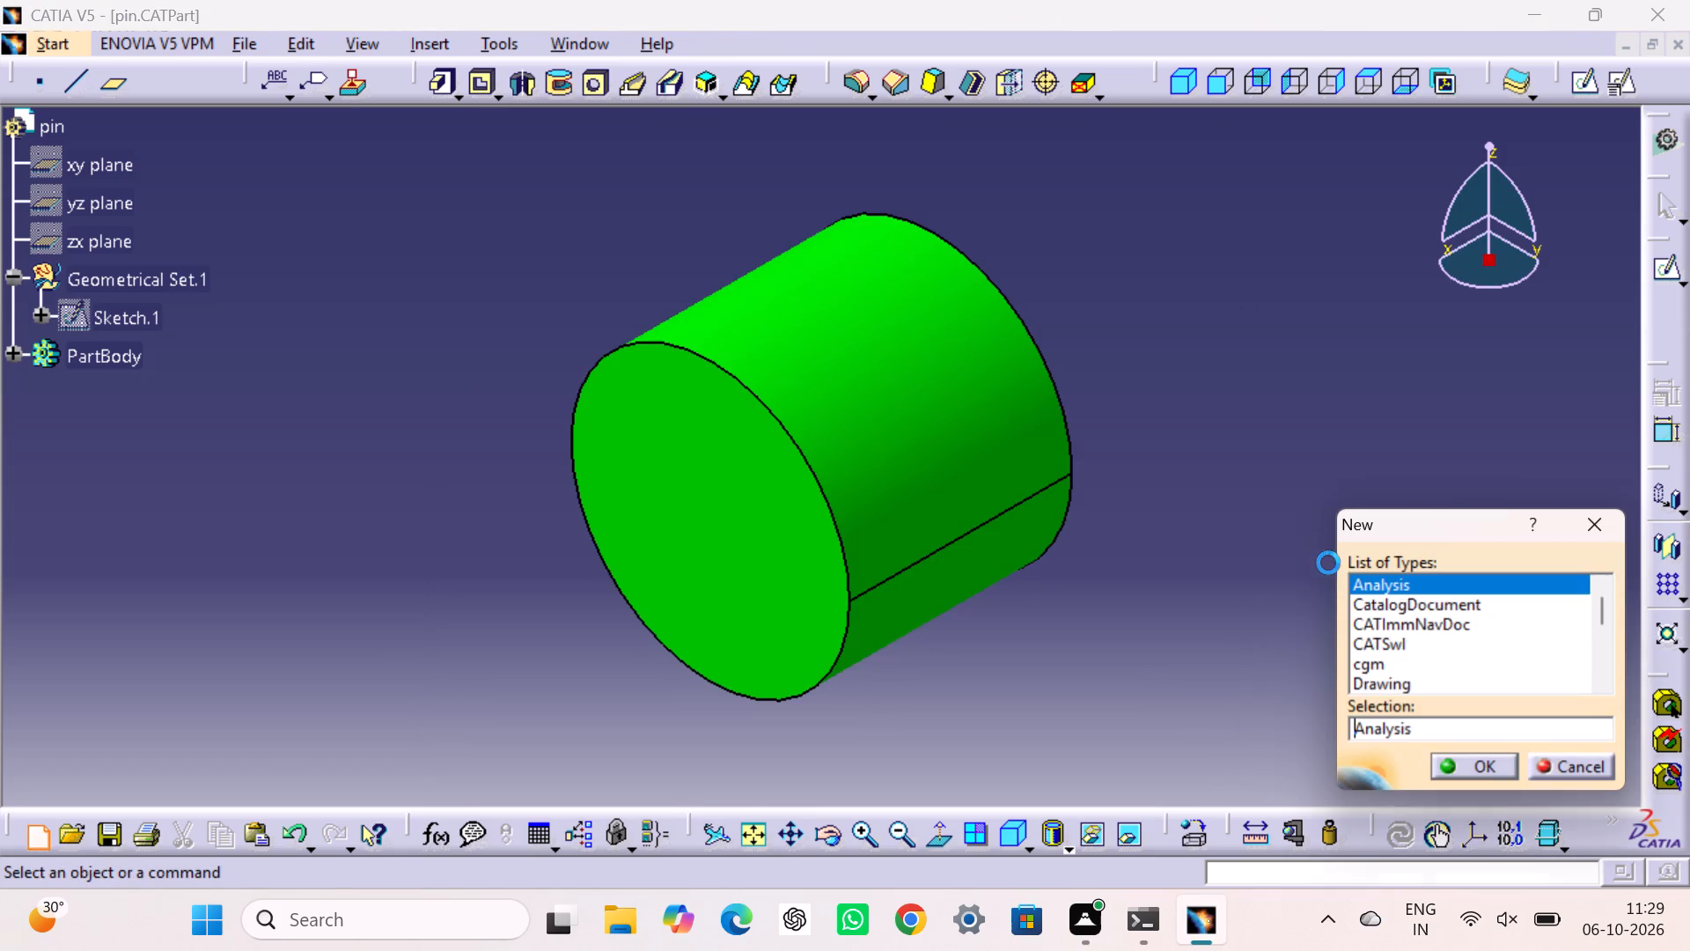
{"action": "key", "text": "p"}
{"action": "key", "text": "Return"}
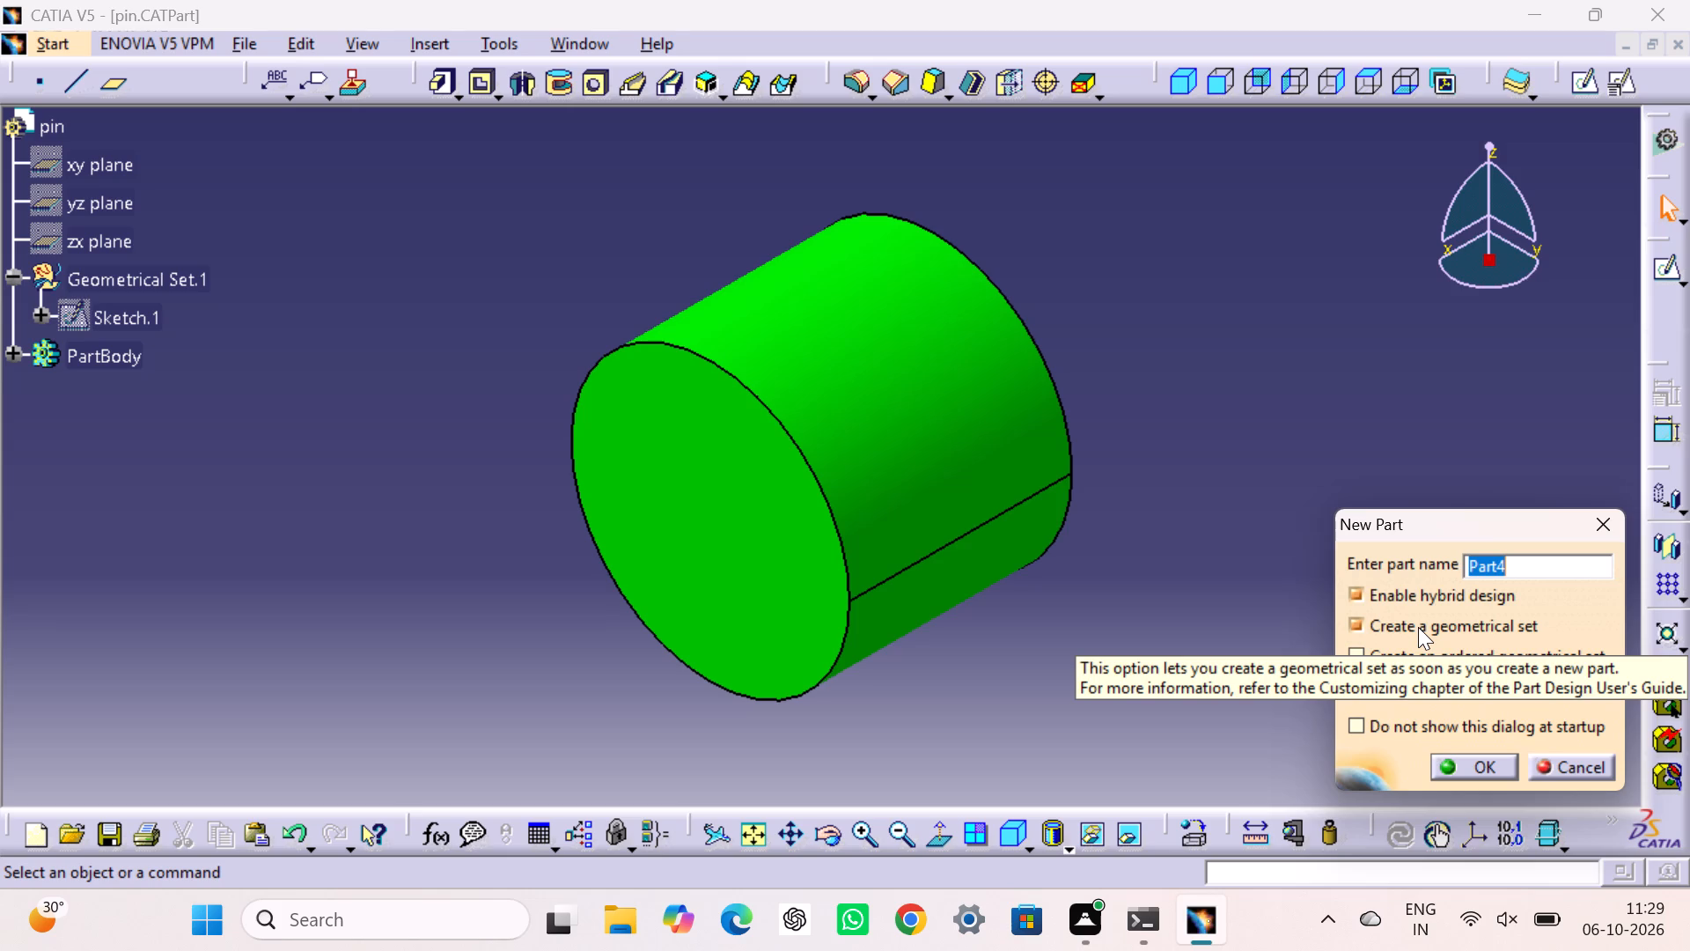
{"action": "type", "text": "li"}
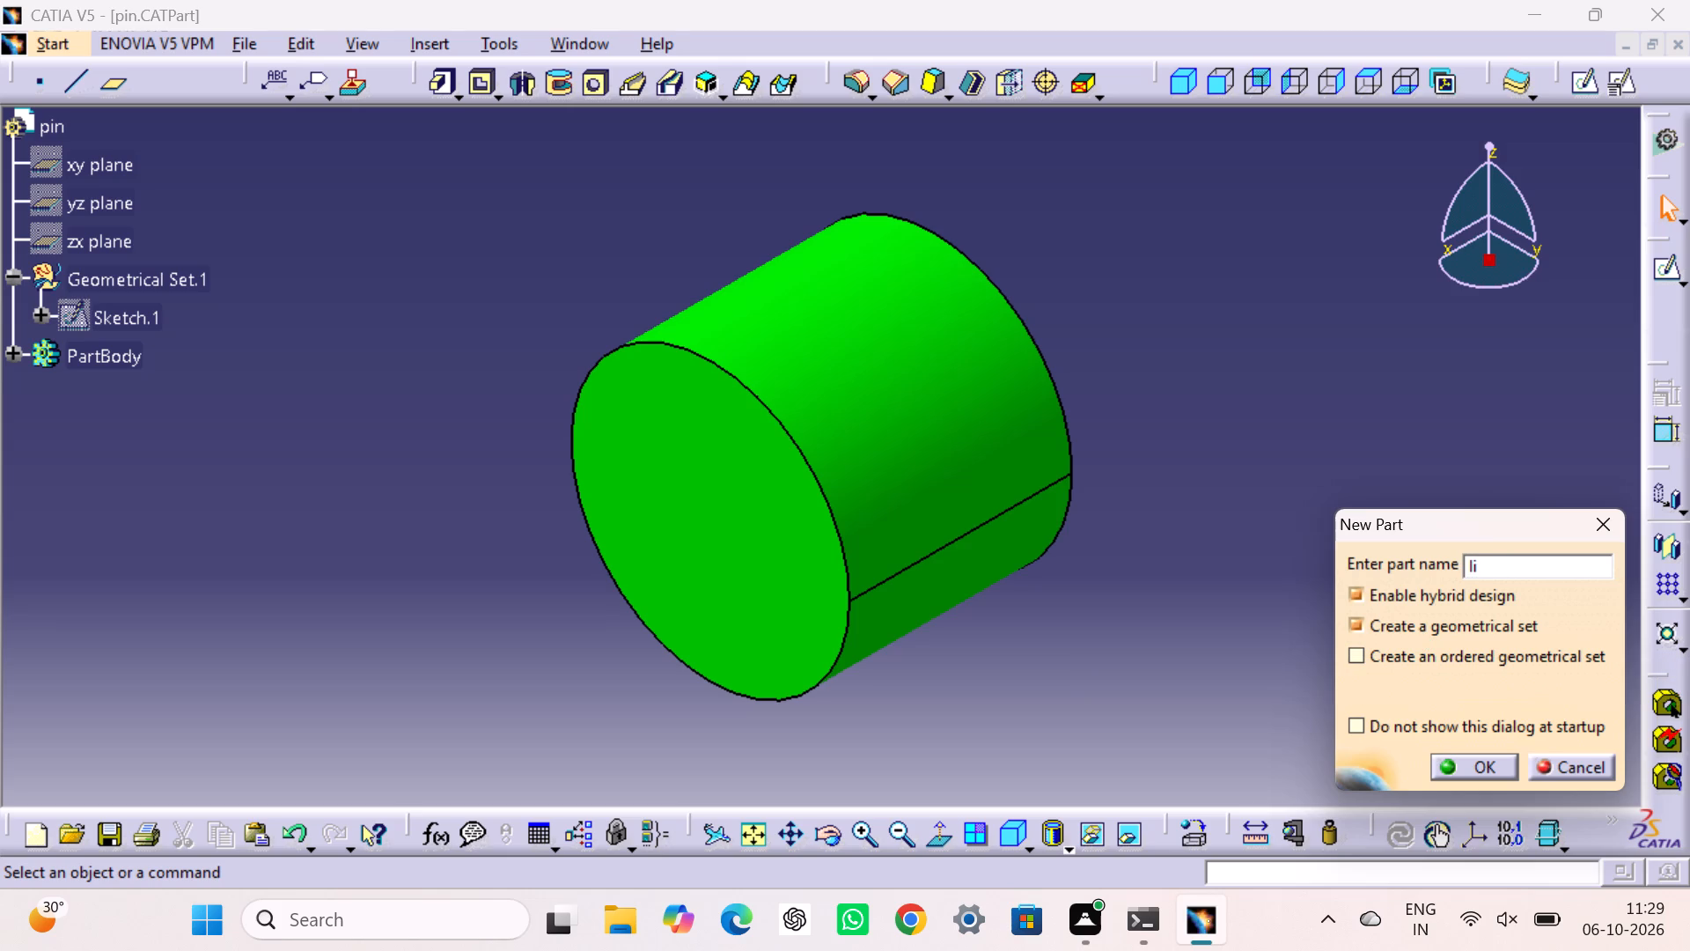
{"action": "key", "text": "n"}
{"action": "key", "text": "k"}
{"action": "key", "text": "space"}
{"action": "type", "text": "pin"}
{"action": "key", "text": "Return"}
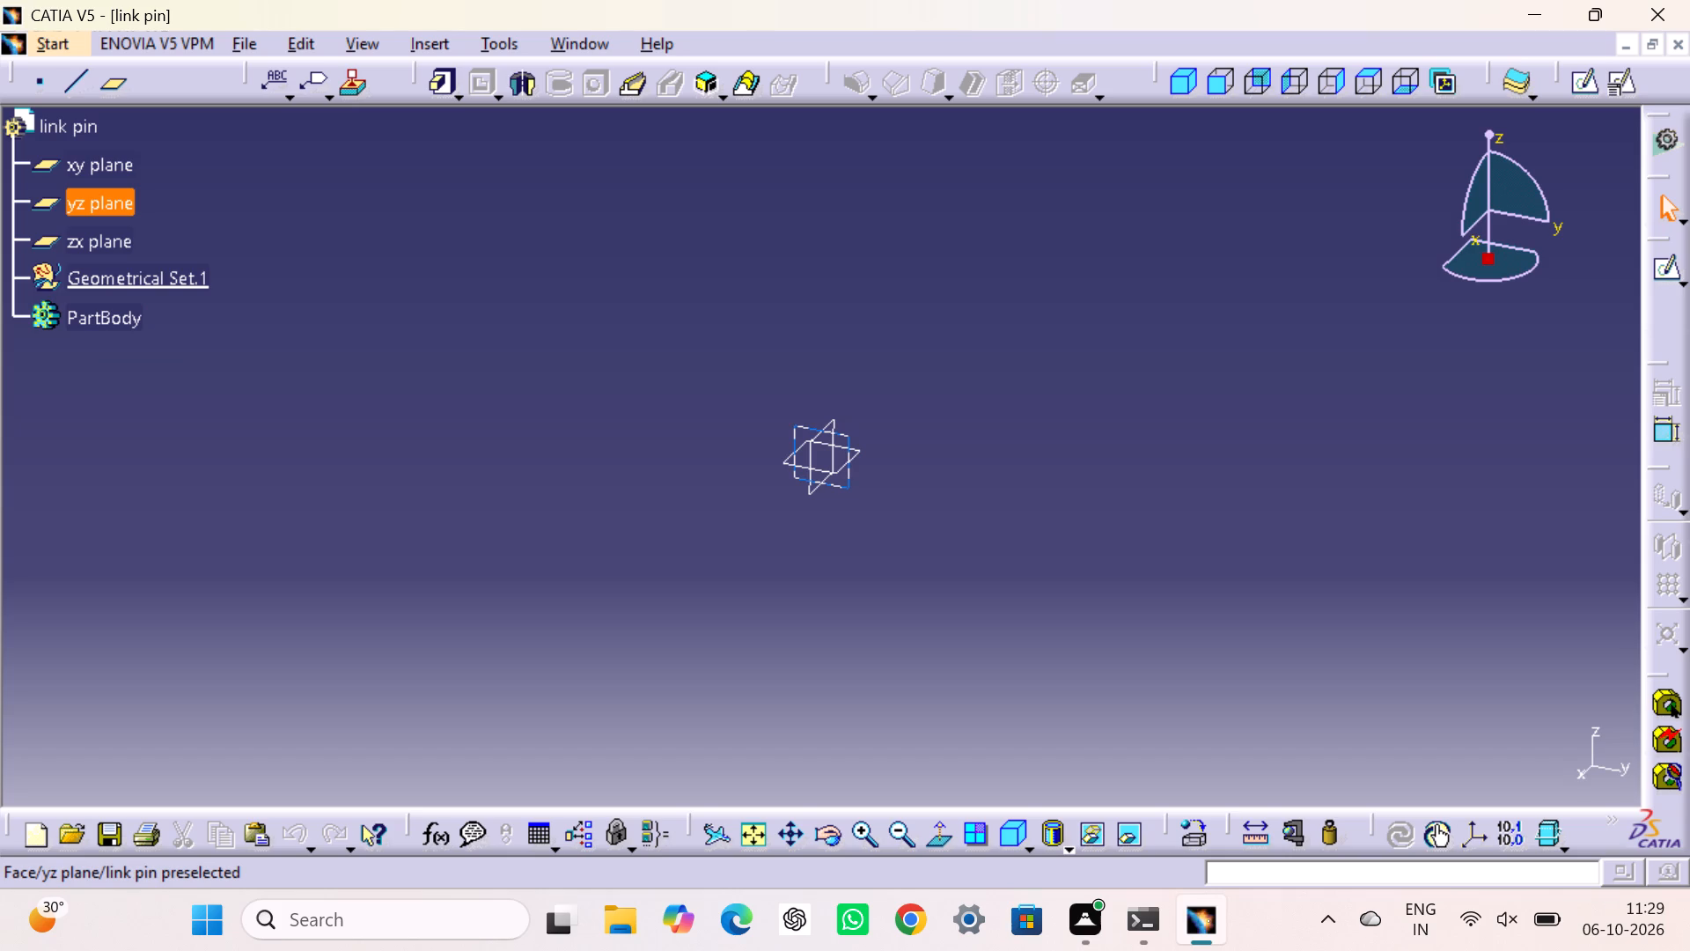
Start a sketch on the yz plane and draw two concentric circles on the negative H axis, centred about 122 mm from the origin.
{"action": "left_click", "coordinate": [790, 443]}
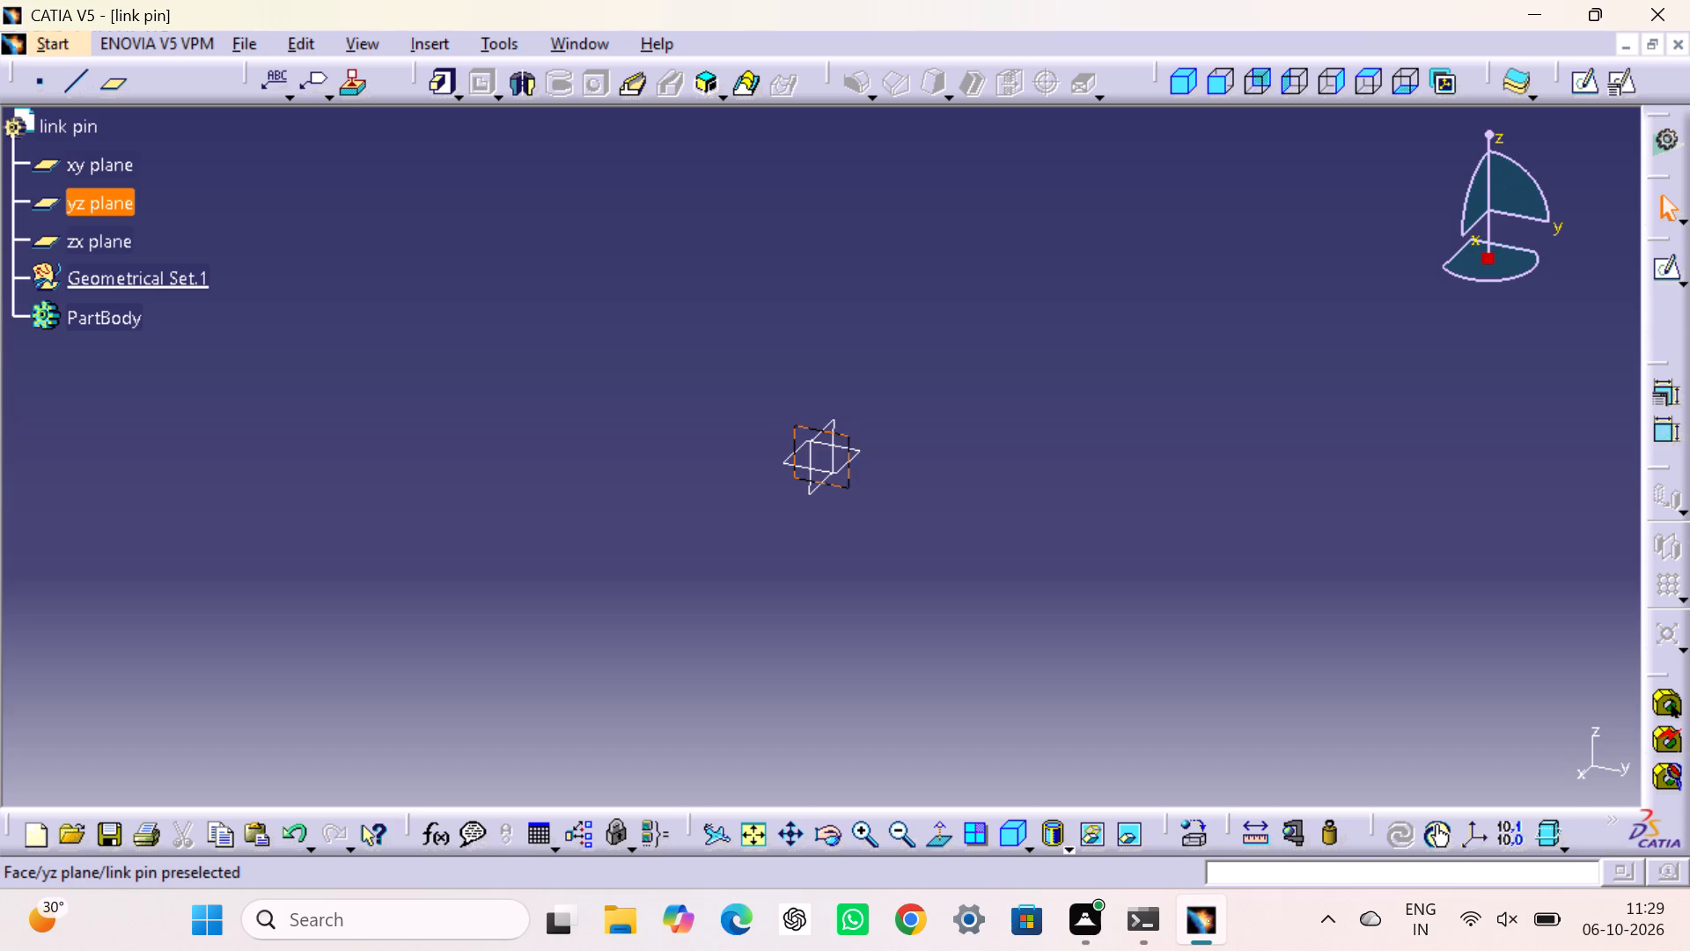
{"action": "left_click", "coordinate": [1581, 88]}
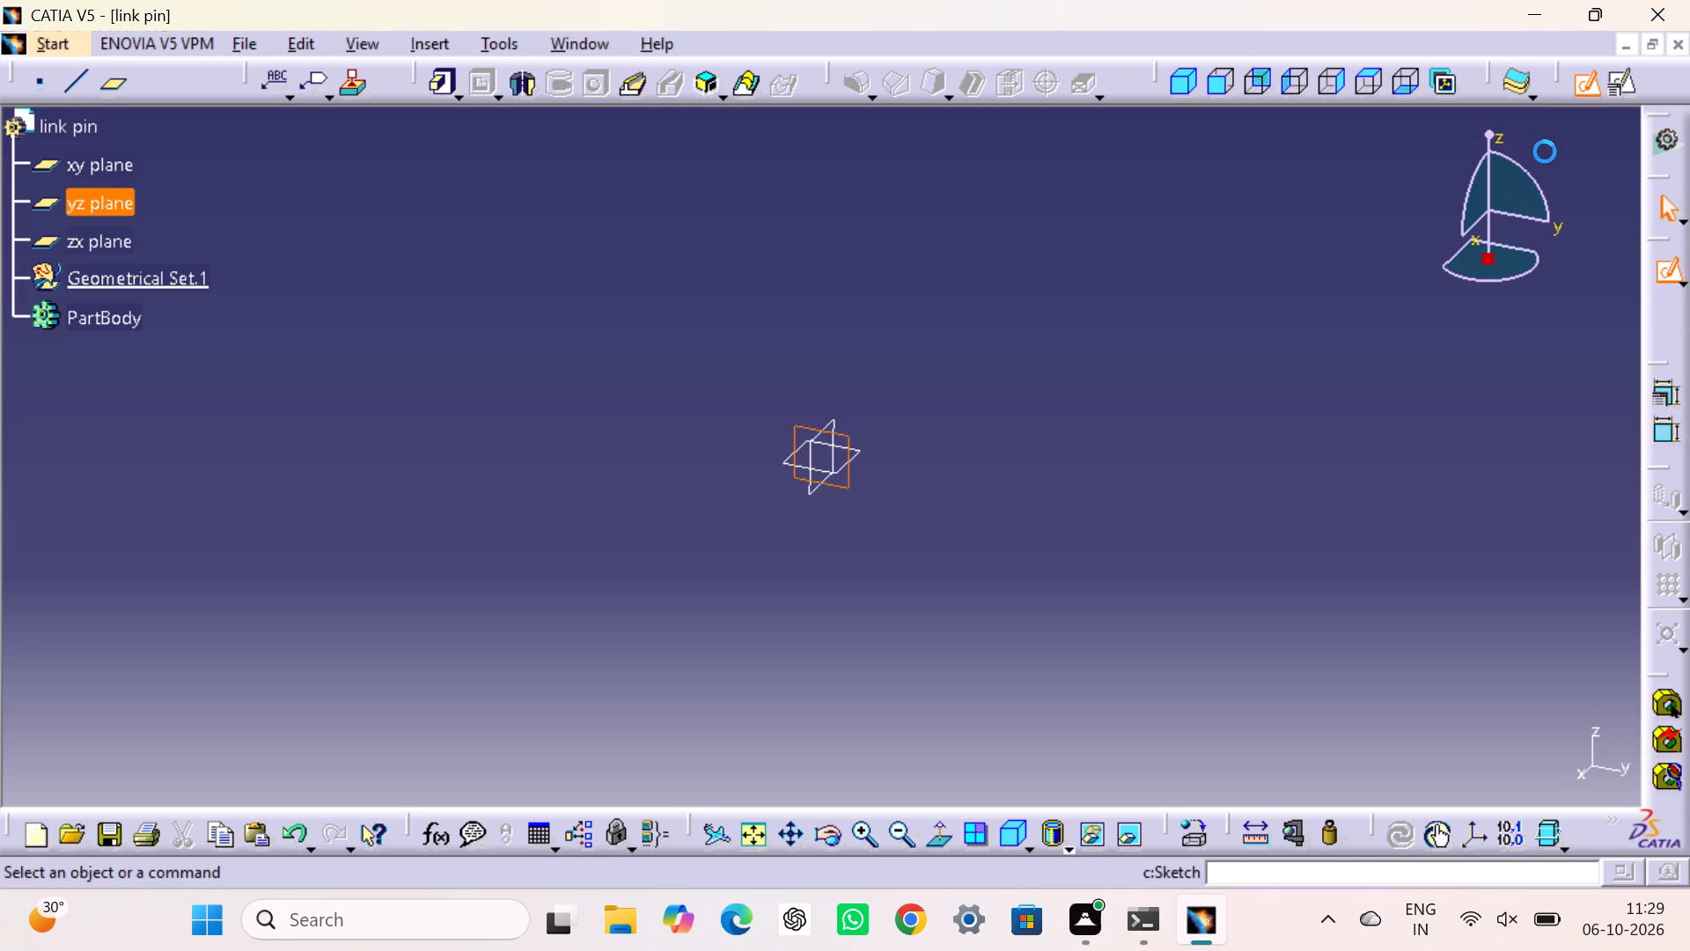
{"action": "left_click", "coordinate": [1131, 394]}
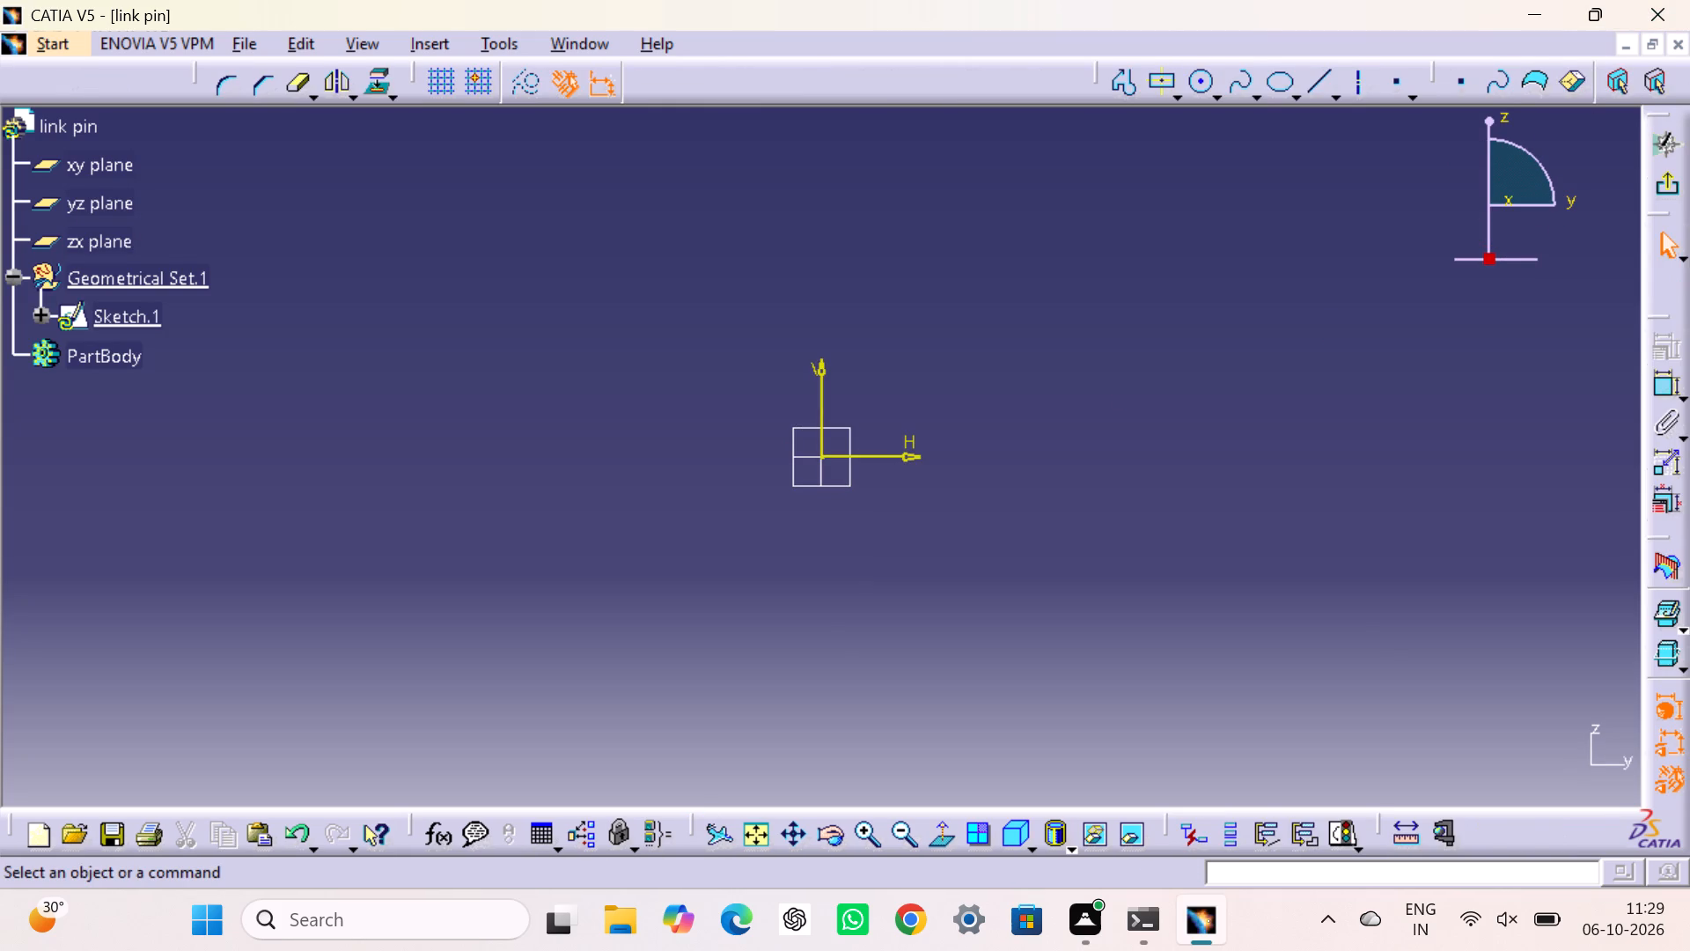
{"action": "left_click", "coordinate": [1201, 80]}
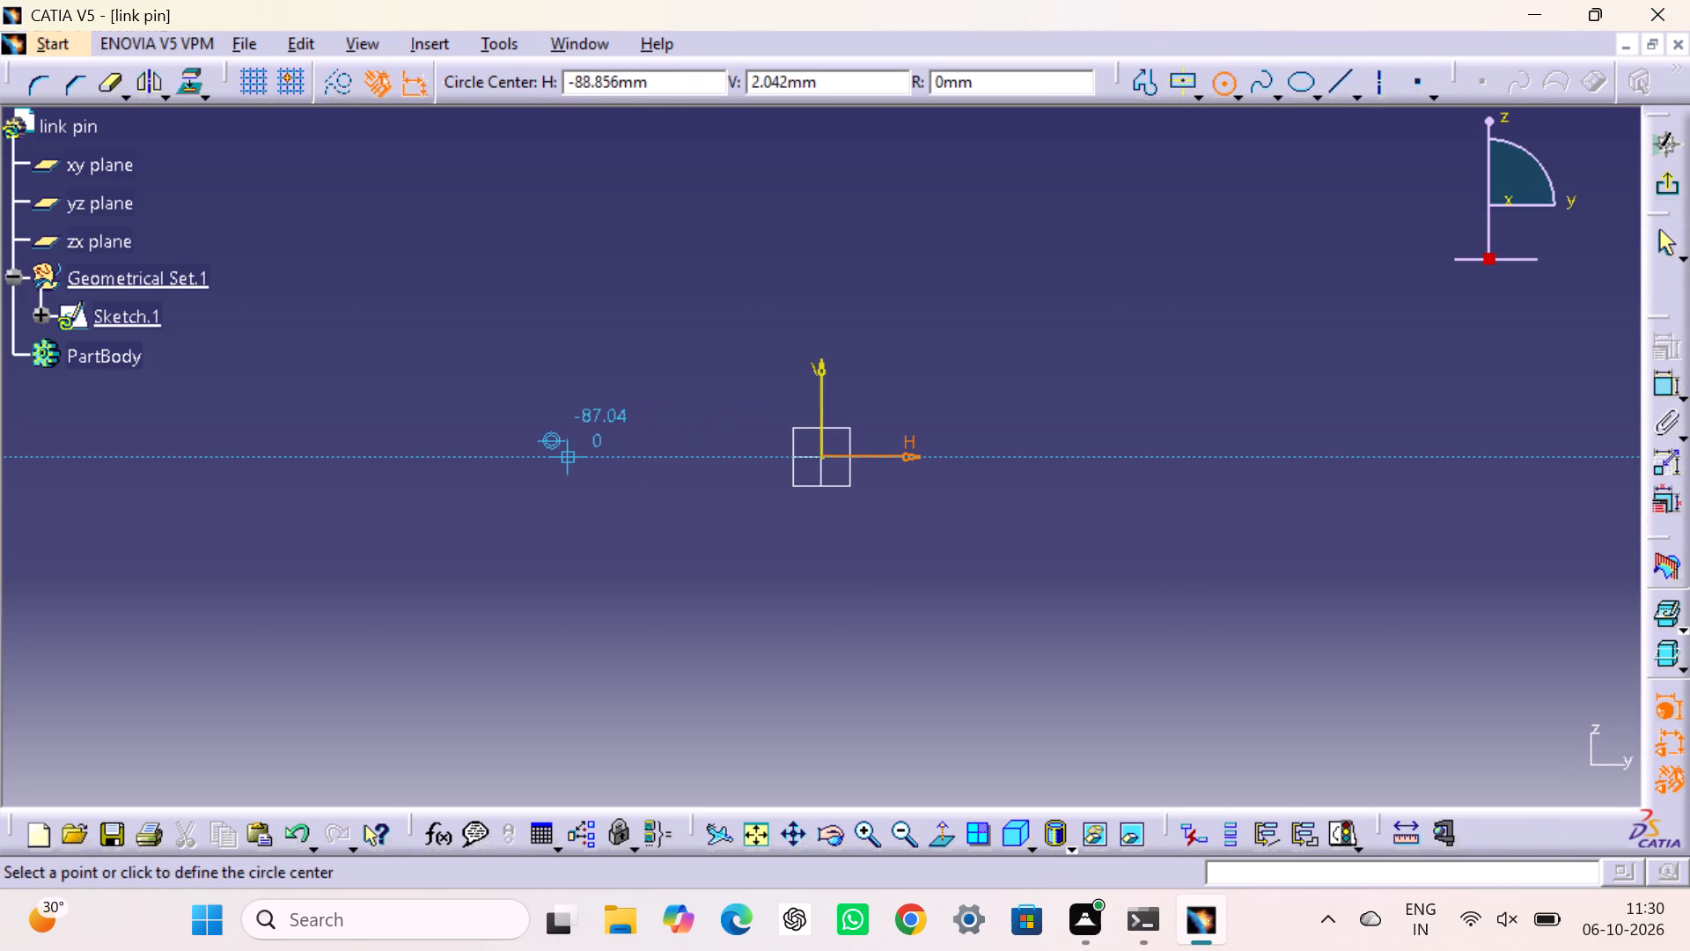
{"action": "left_click", "coordinate": [464, 460]}
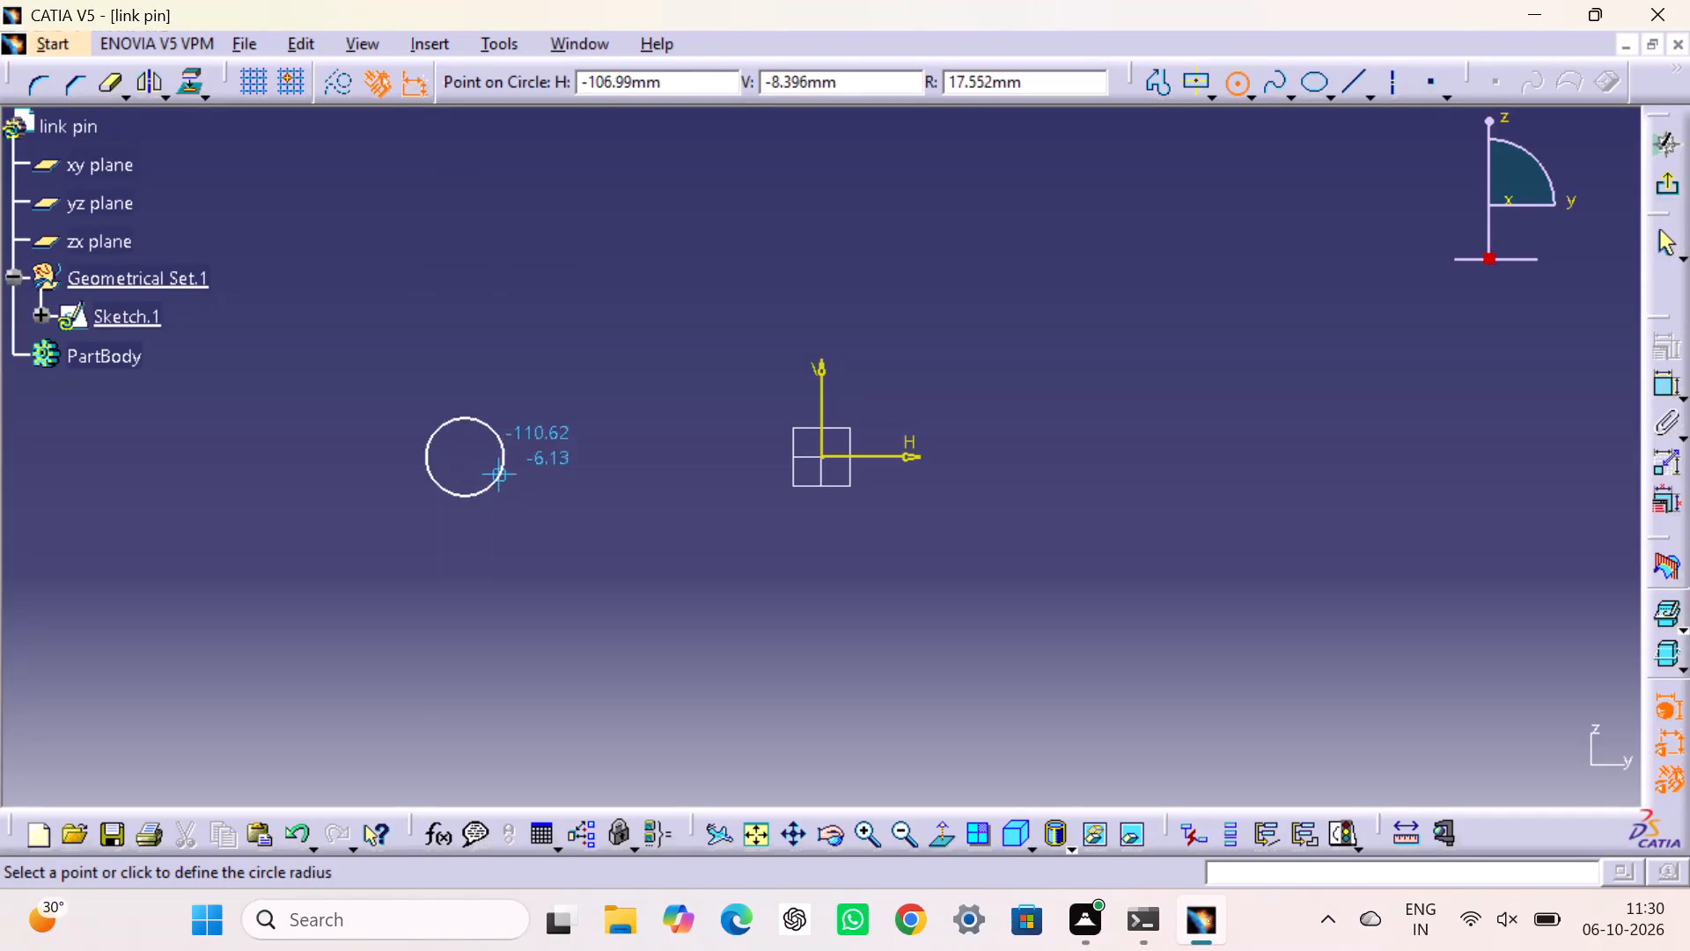
{"action": "left_click", "coordinate": [532, 503]}
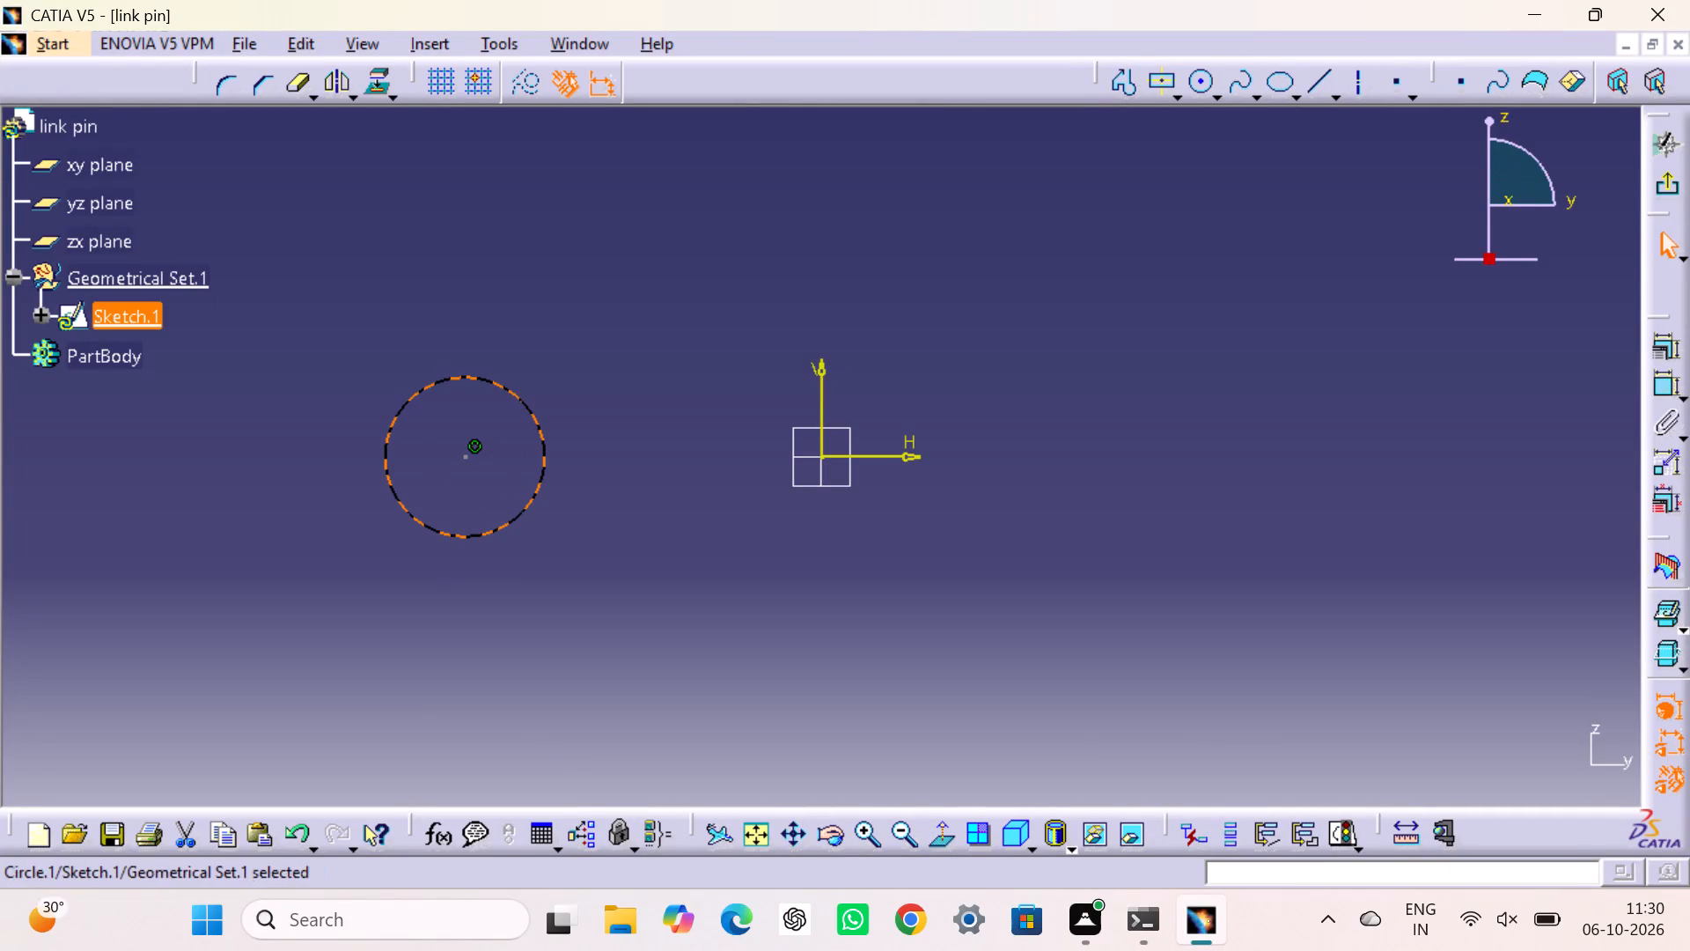
{"action": "left_click", "coordinate": [1193, 78]}
{"action": "left_click", "coordinate": [1193, 78]}
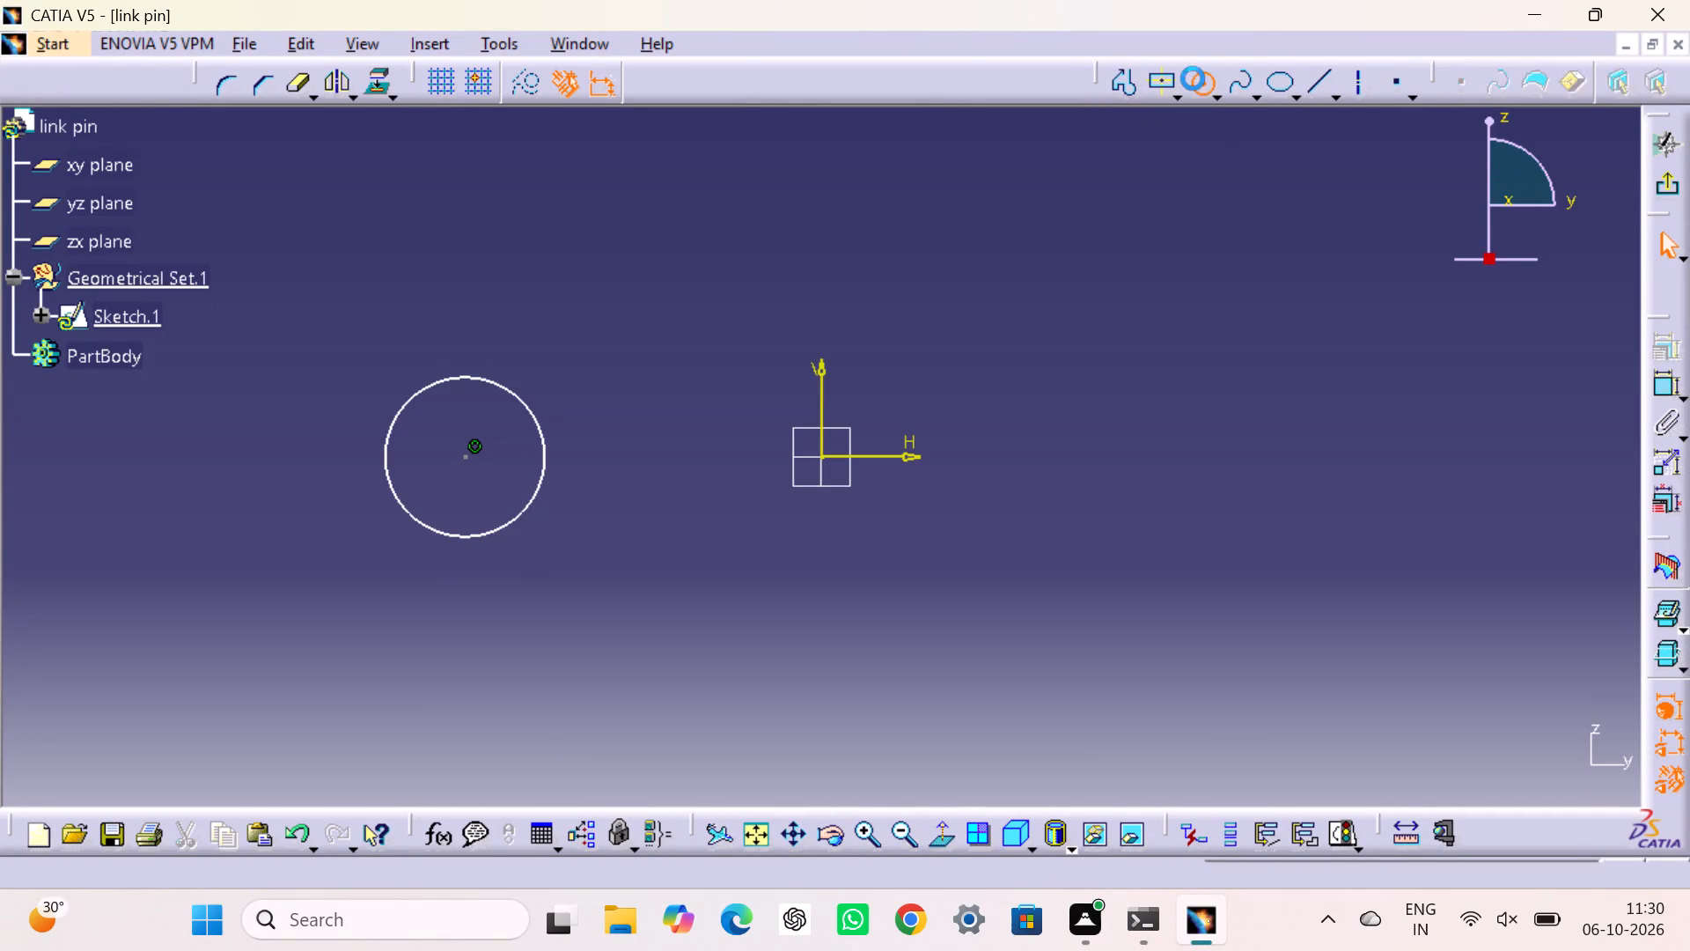
{"action": "left_click", "coordinate": [1071, 281]}
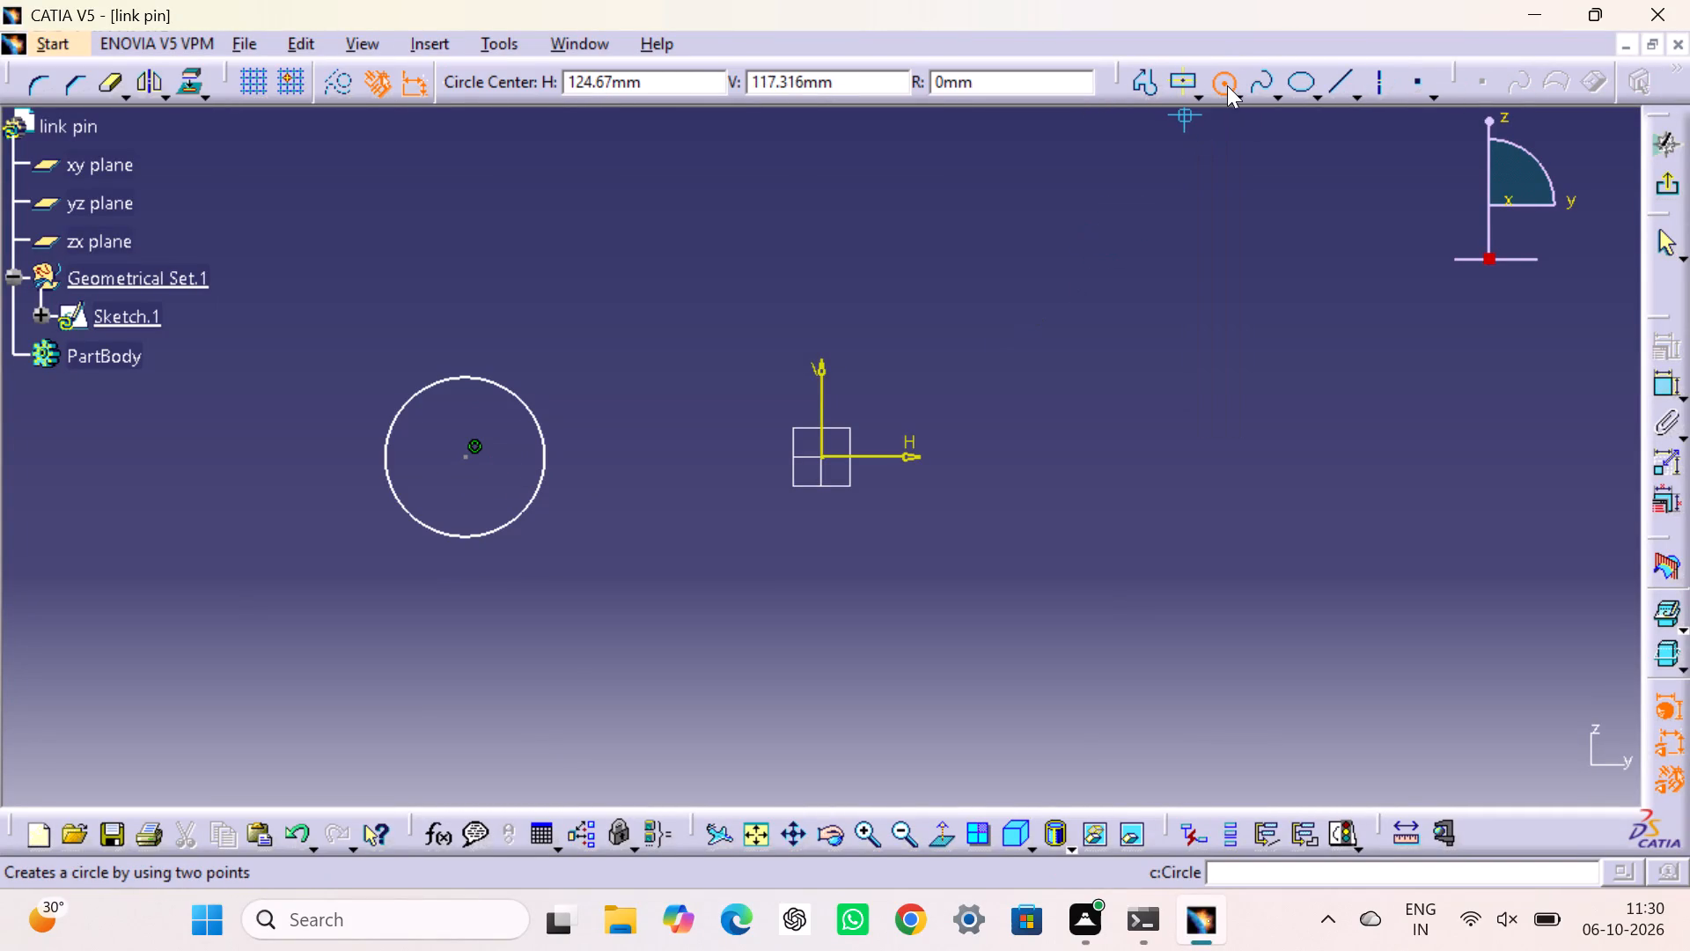
{"action": "left_click", "coordinate": [1219, 84]}
{"action": "left_click", "coordinate": [1219, 84]}
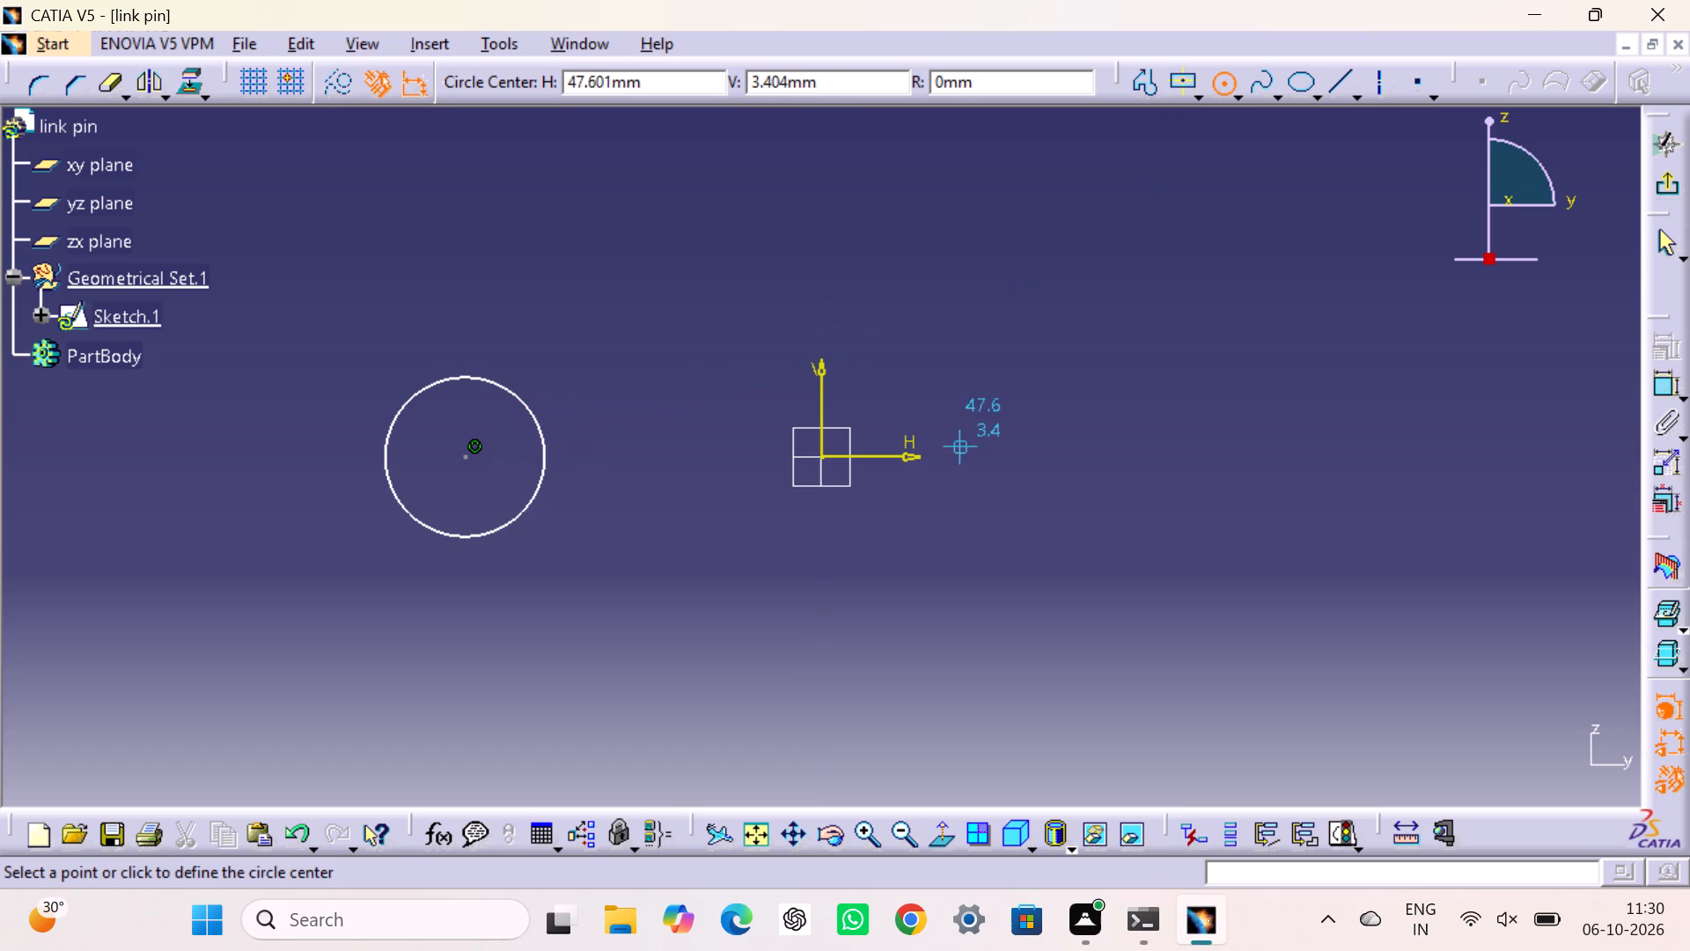
{"action": "left_click", "coordinate": [461, 454]}
{"action": "left_click", "coordinate": [469, 477]}
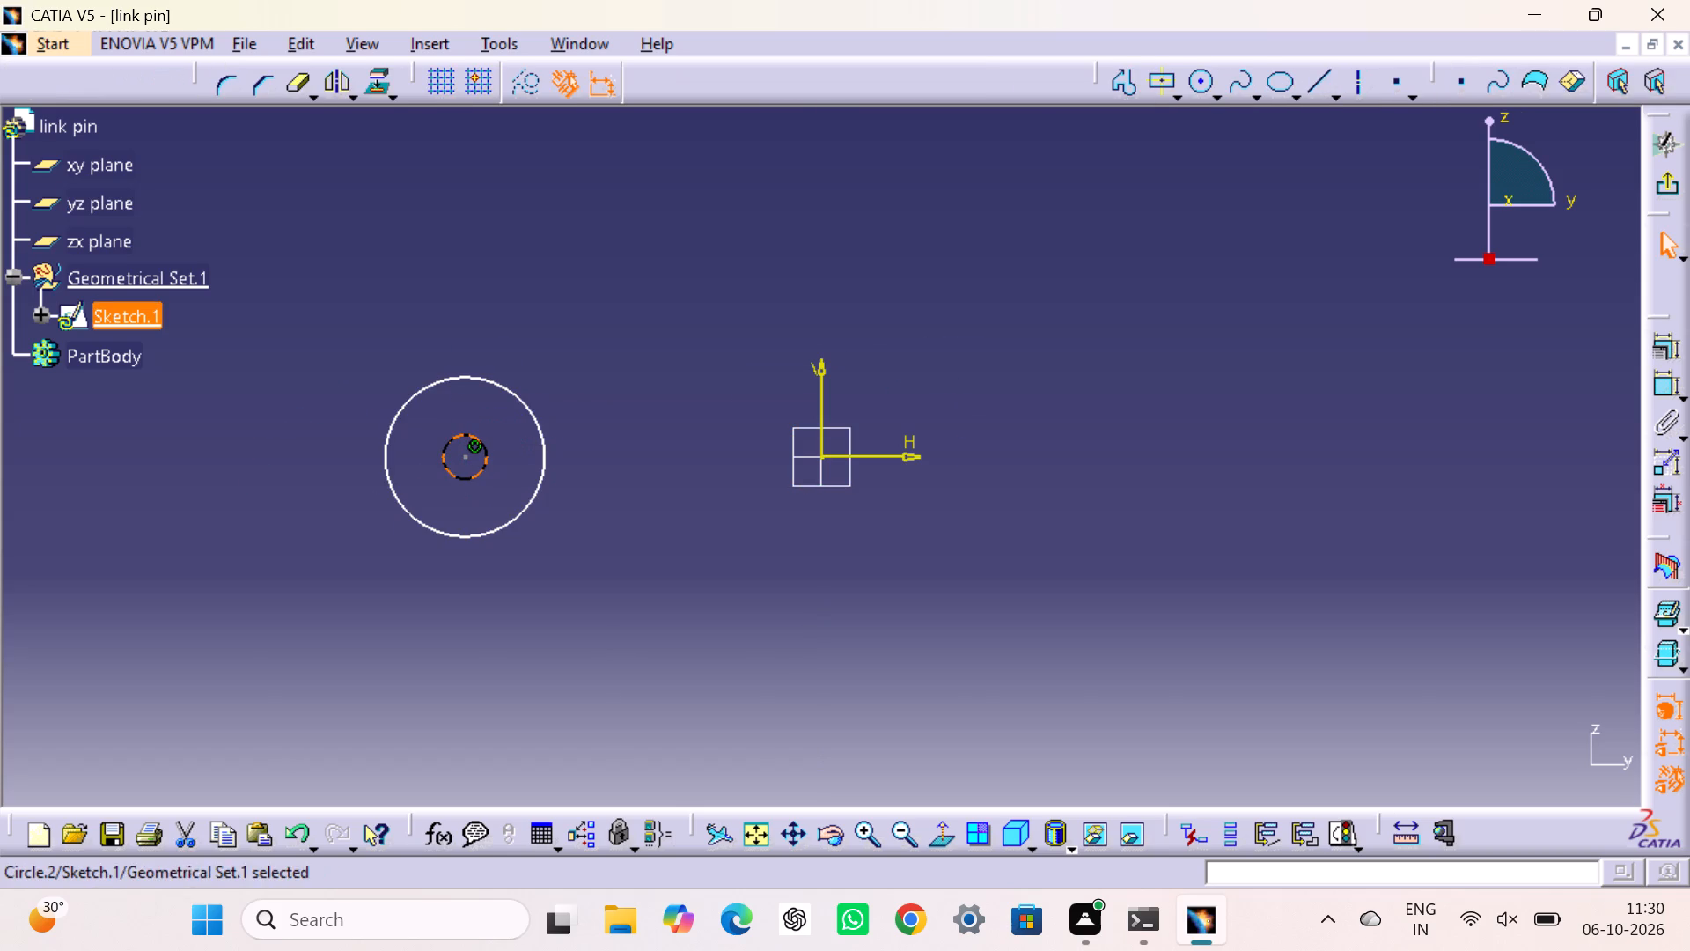
Draw two concentric circles, an outer and a smaller inner one, centred on the sketch origin.
{"action": "double_click", "coordinate": [1199, 83]}
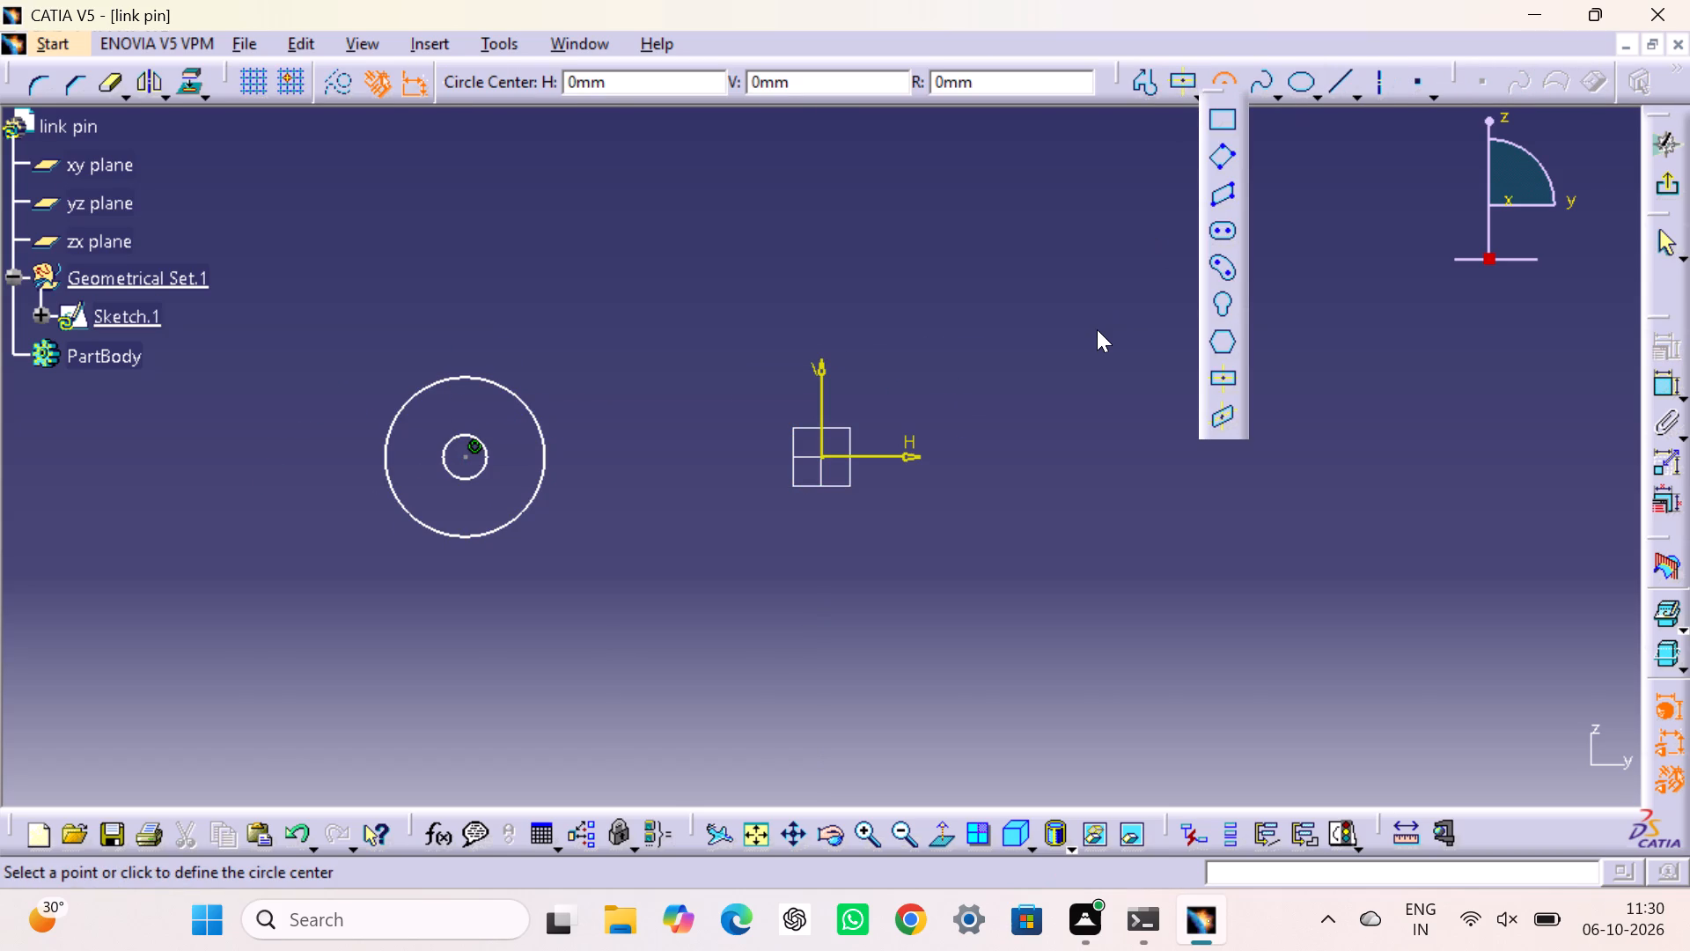
{"action": "left_click", "coordinate": [1097, 329]}
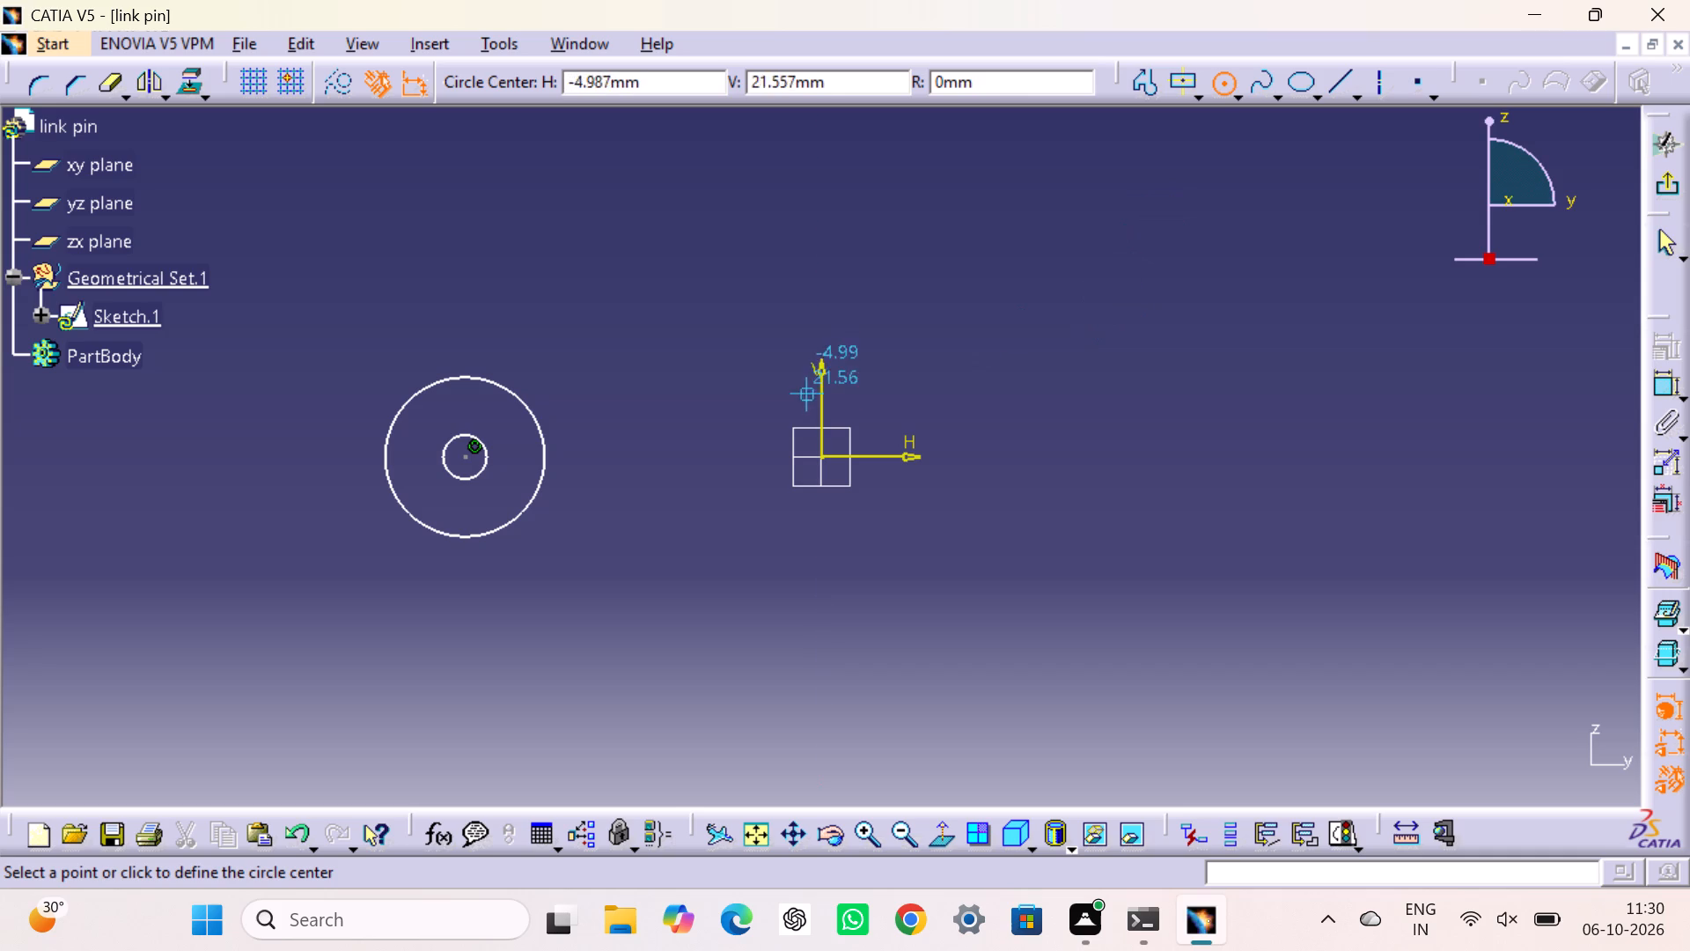
{"action": "left_click", "coordinate": [822, 459]}
{"action": "left_click", "coordinate": [847, 514]}
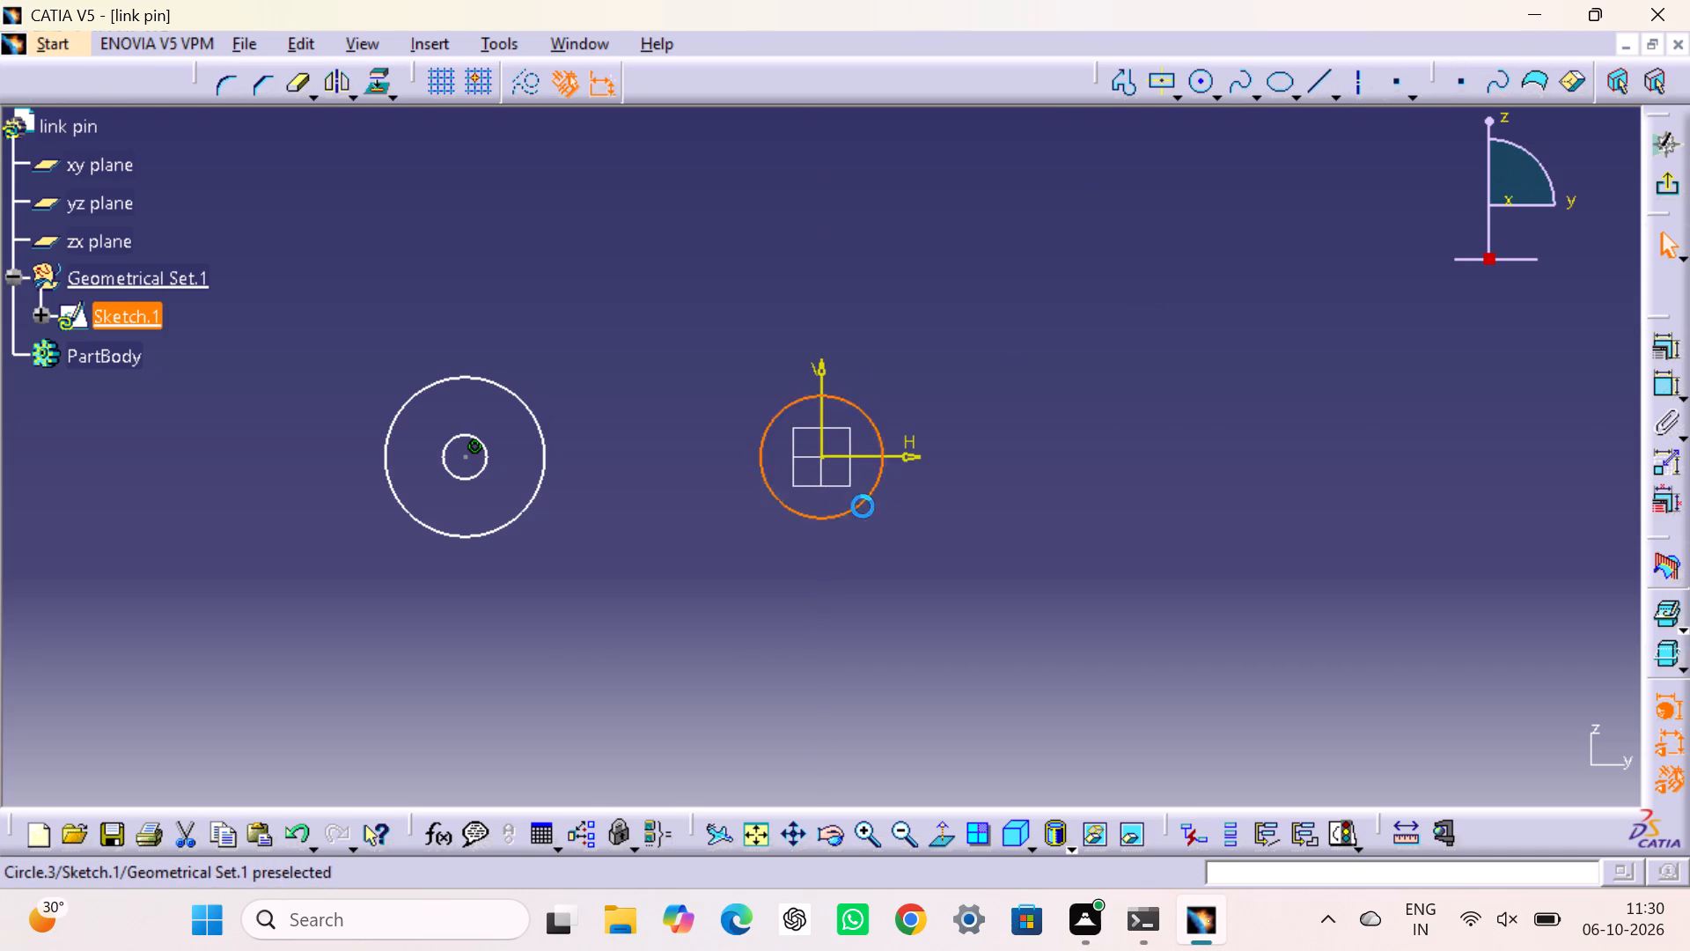
{"action": "left_click", "coordinate": [1205, 85]}
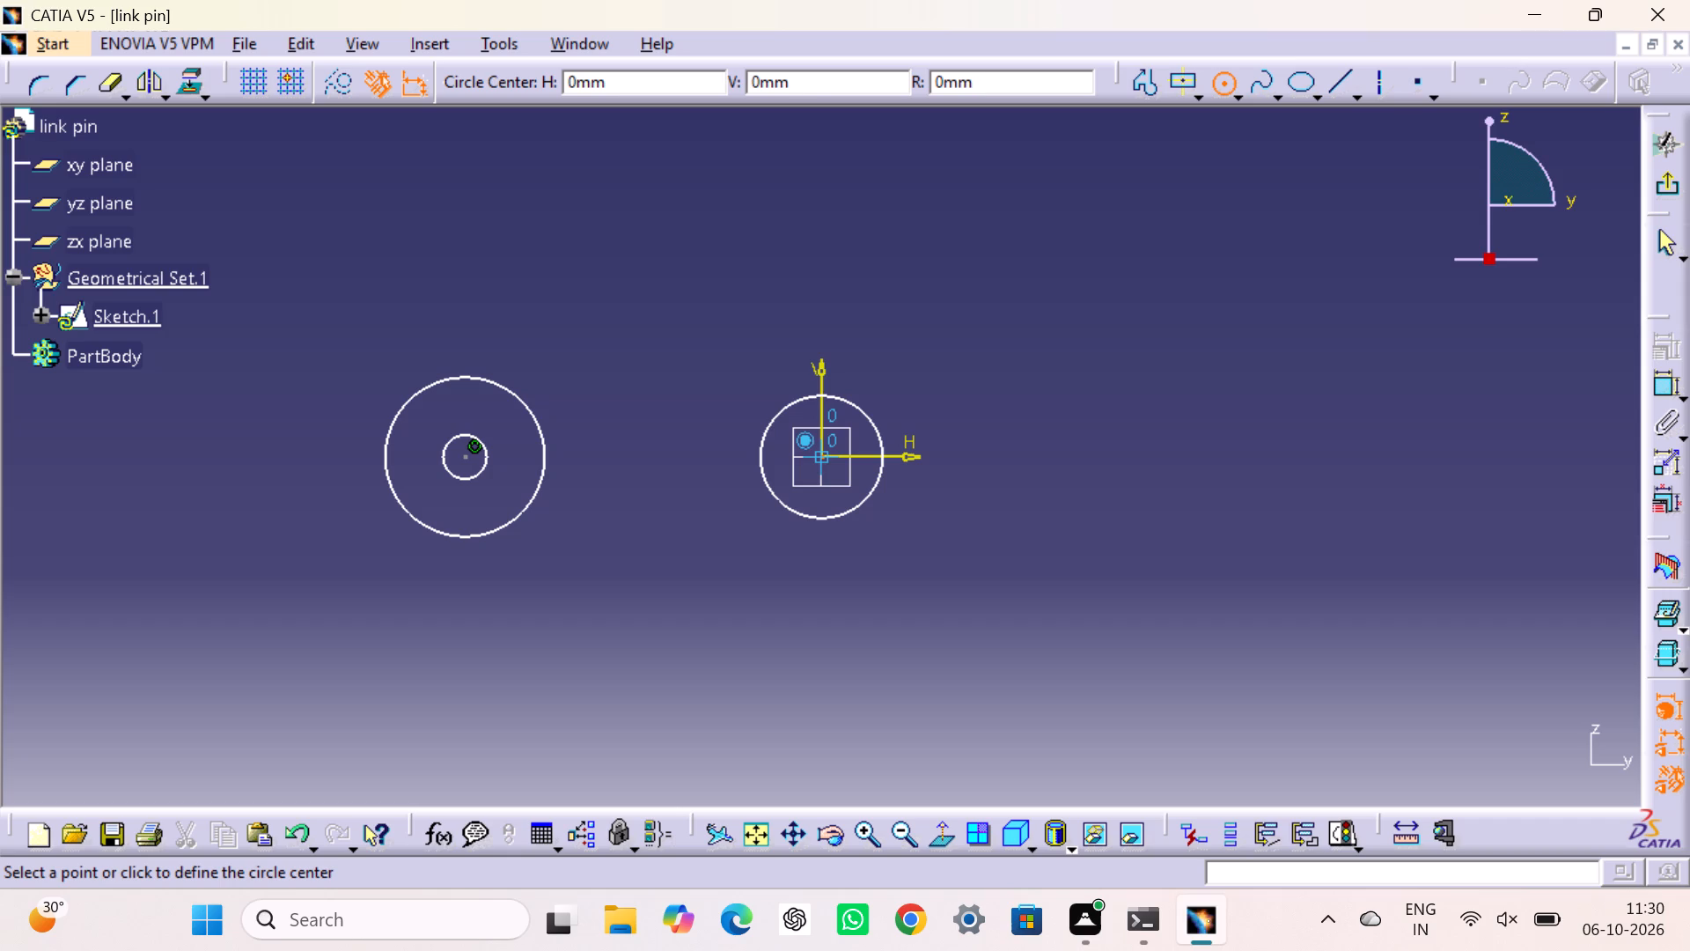
{"action": "left_click", "coordinate": [822, 454]}
{"action": "left_click", "coordinate": [841, 486]}
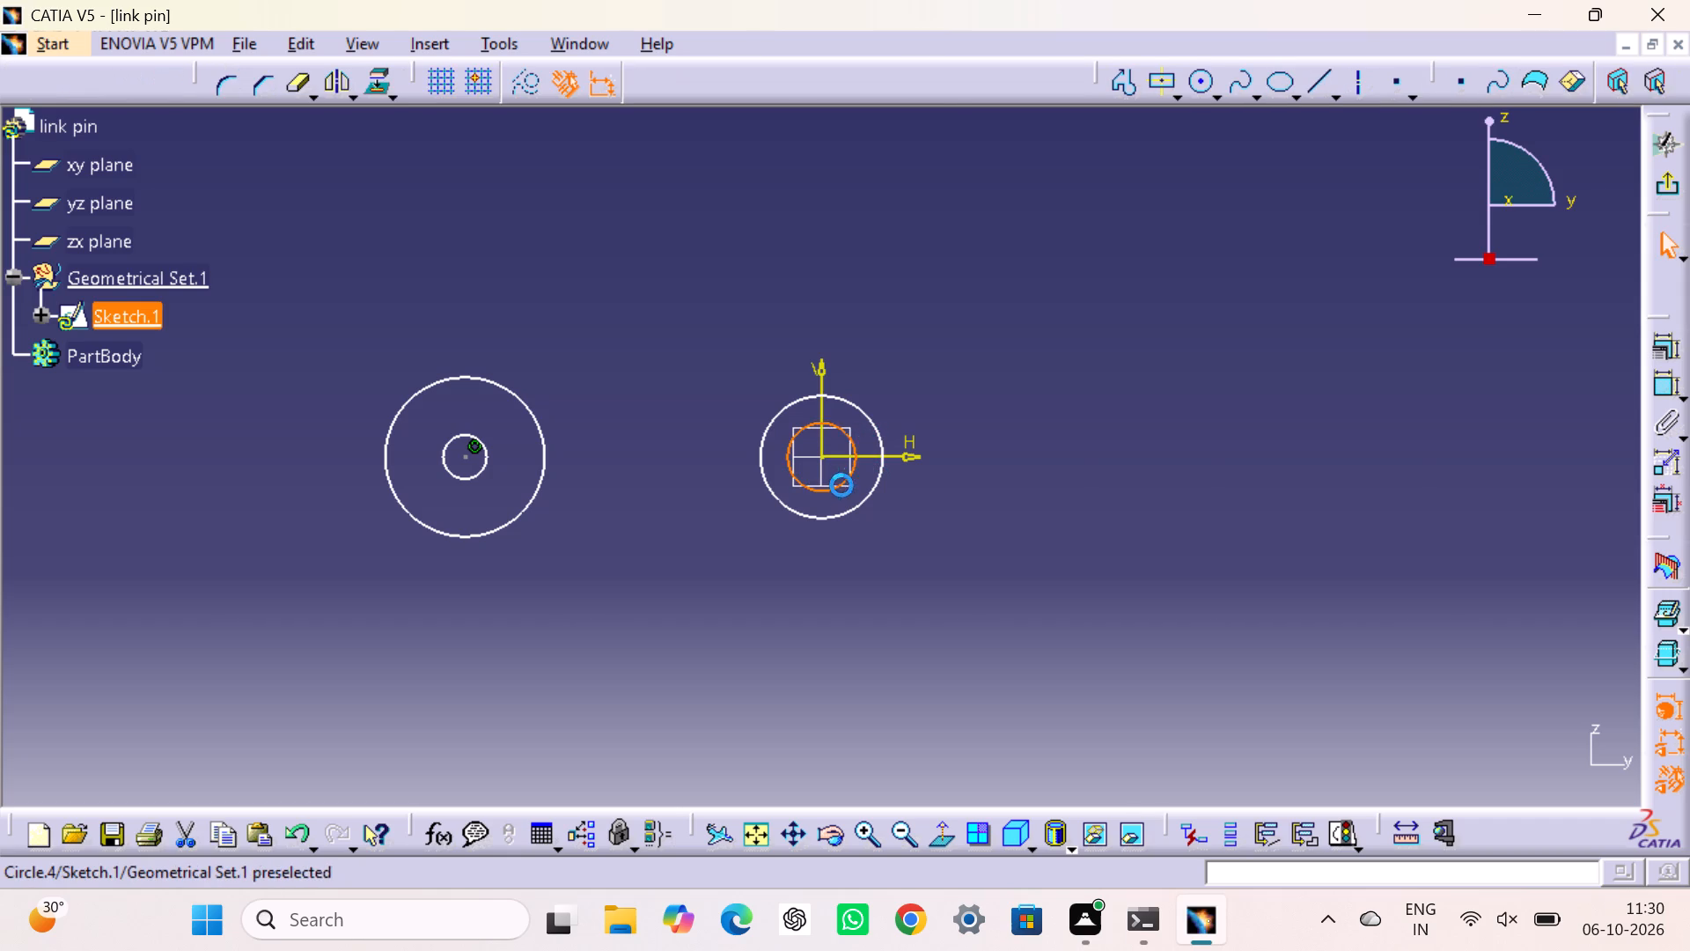
Draw two smaller concentric circles on the positive H axis, centred about 111 mm from the origin.
{"action": "left_click", "coordinate": [1196, 73]}
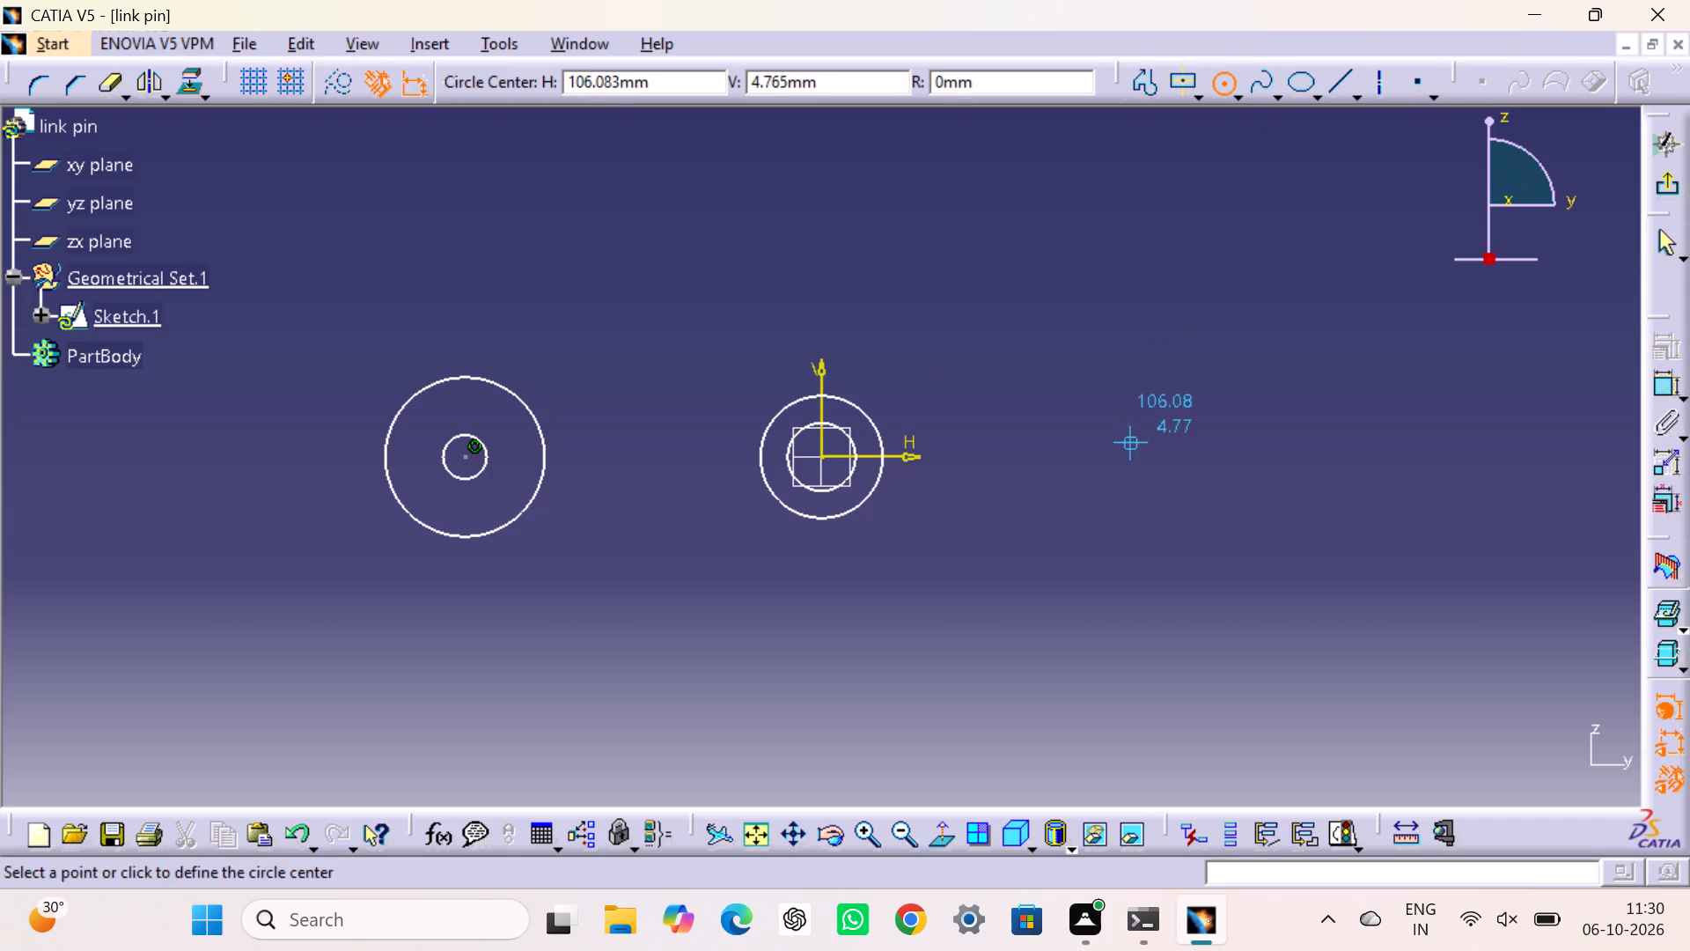
{"action": "left_click", "coordinate": [1145, 460]}
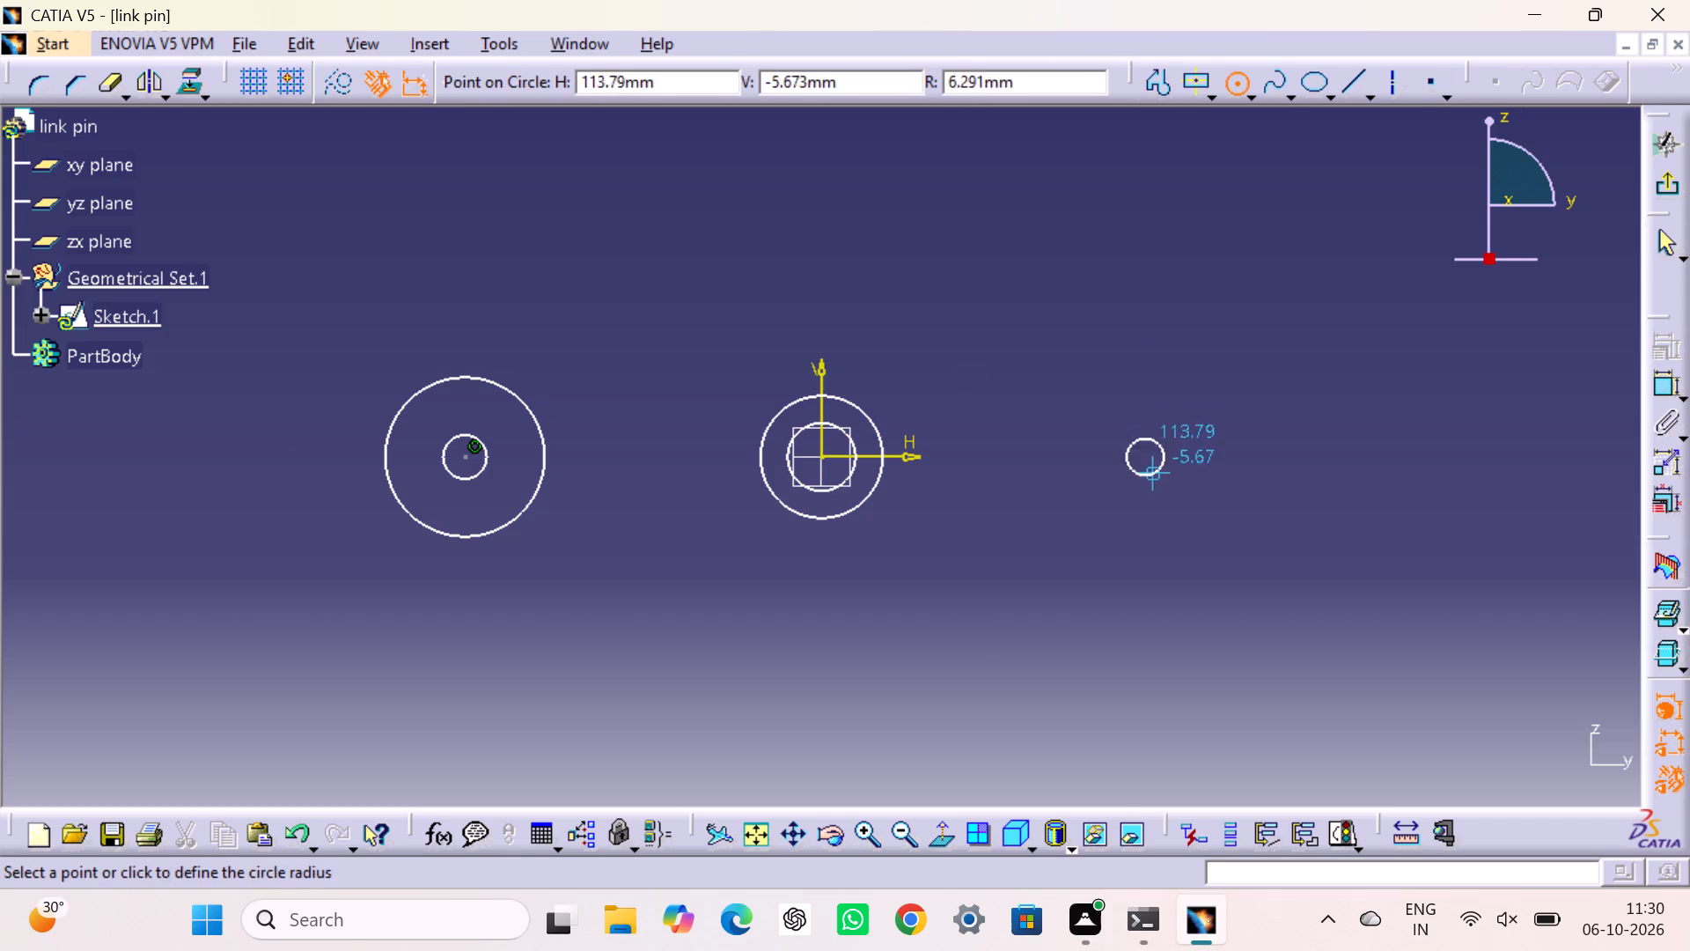
{"action": "left_click", "coordinate": [1162, 500]}
{"action": "left_click", "coordinate": [1199, 86]}
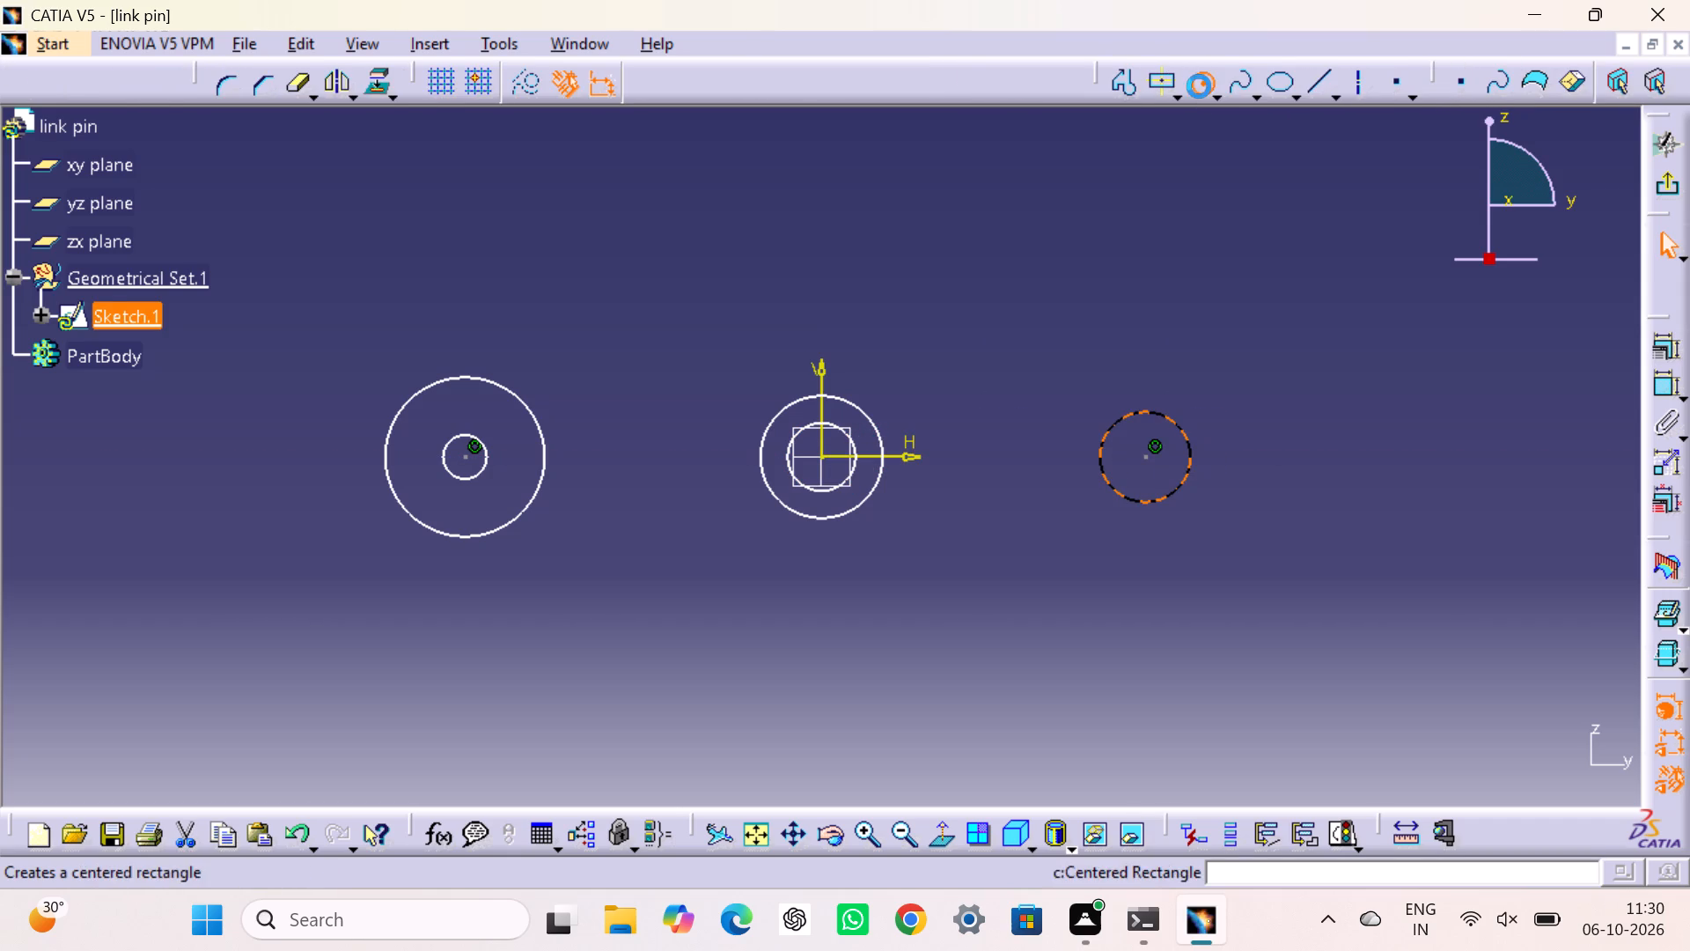
{"action": "left_click", "coordinate": [1147, 456]}
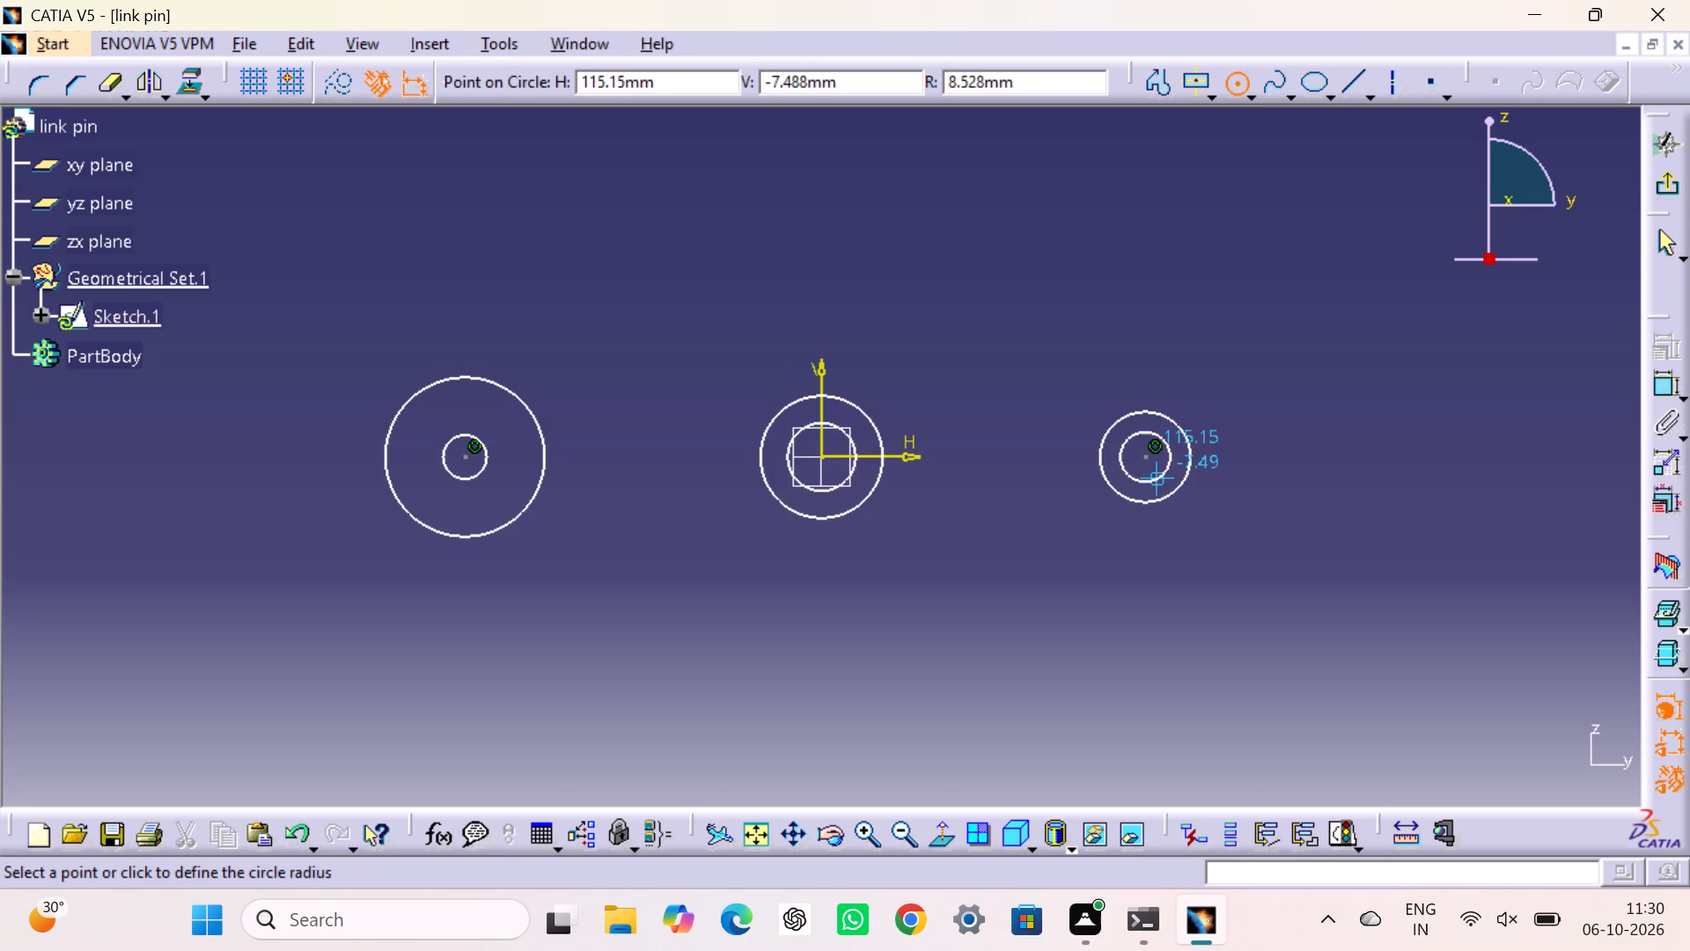
{"action": "left_click", "coordinate": [1158, 479]}
{"action": "left_click", "coordinate": [1304, 449]}
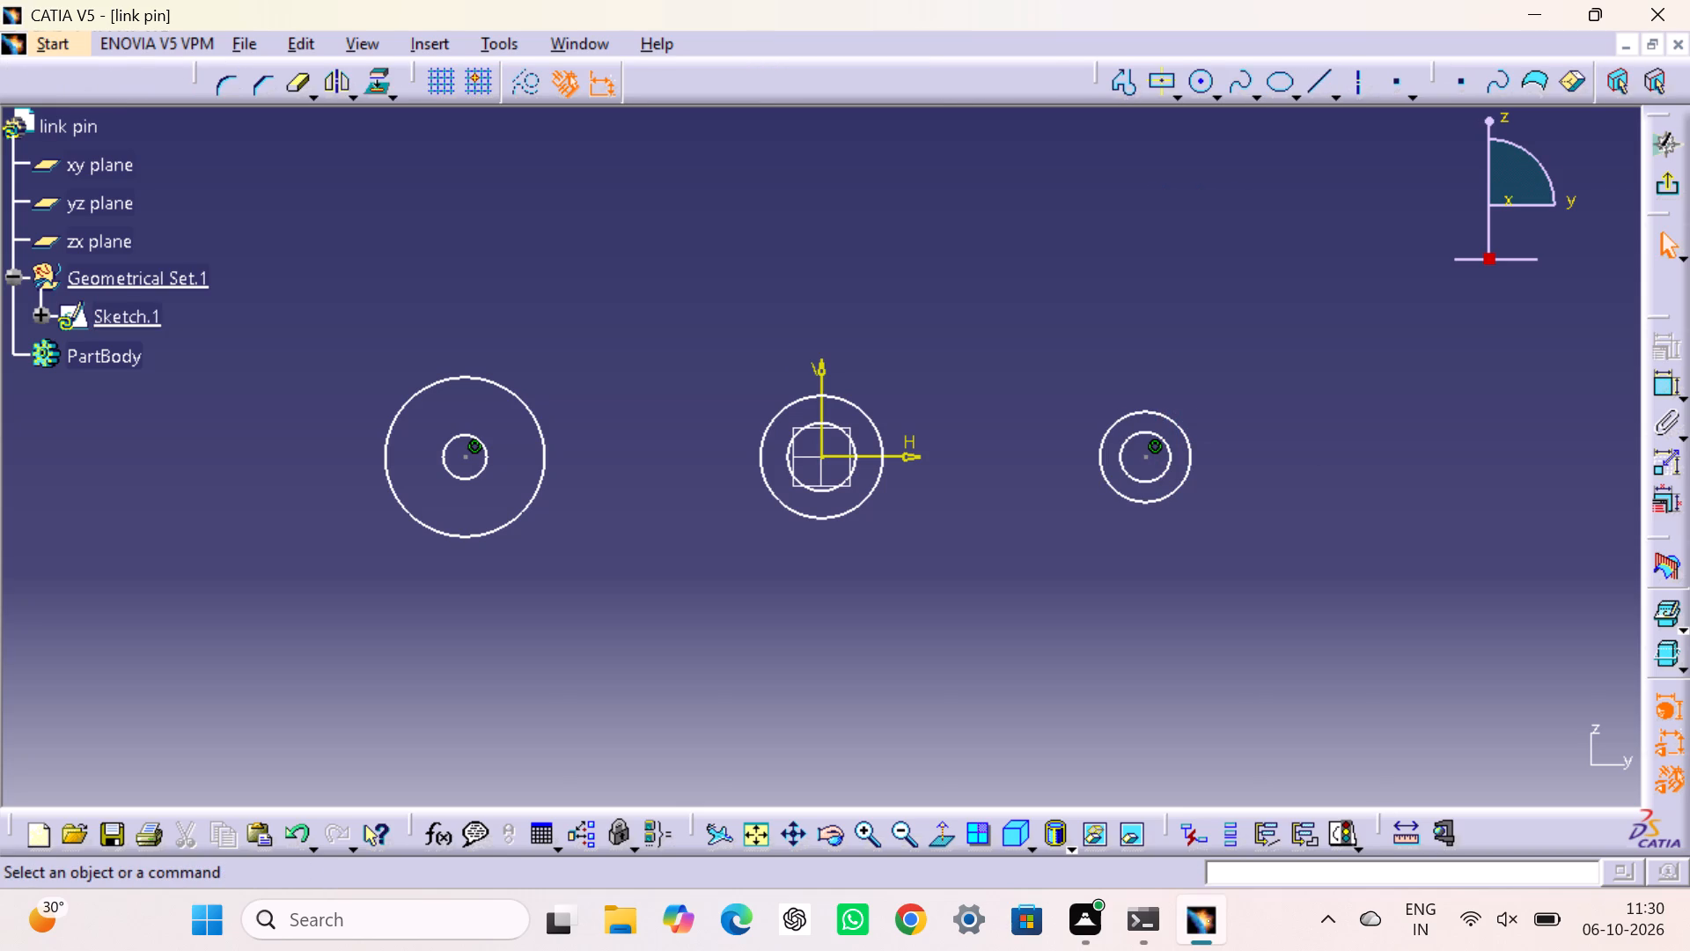
{"action": "left_click", "coordinate": [1300, 448]}
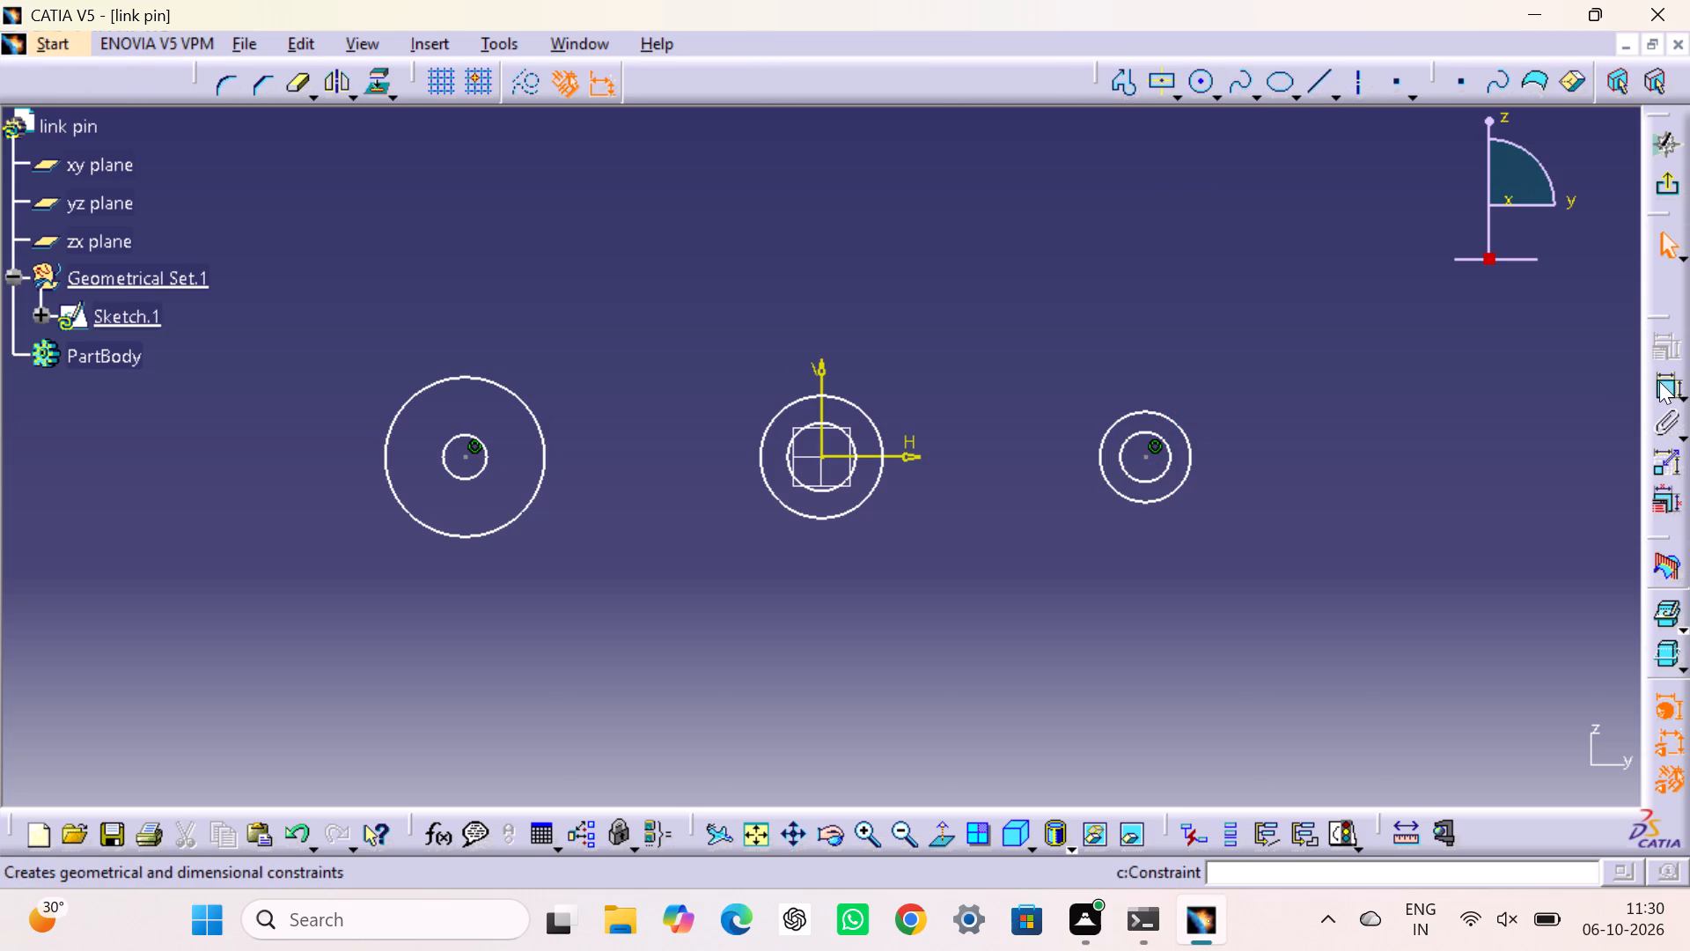
Dimension the inner circle of the pair on the negative H axis to a diameter of 5 mm.
{"action": "double_click", "coordinate": [1659, 381]}
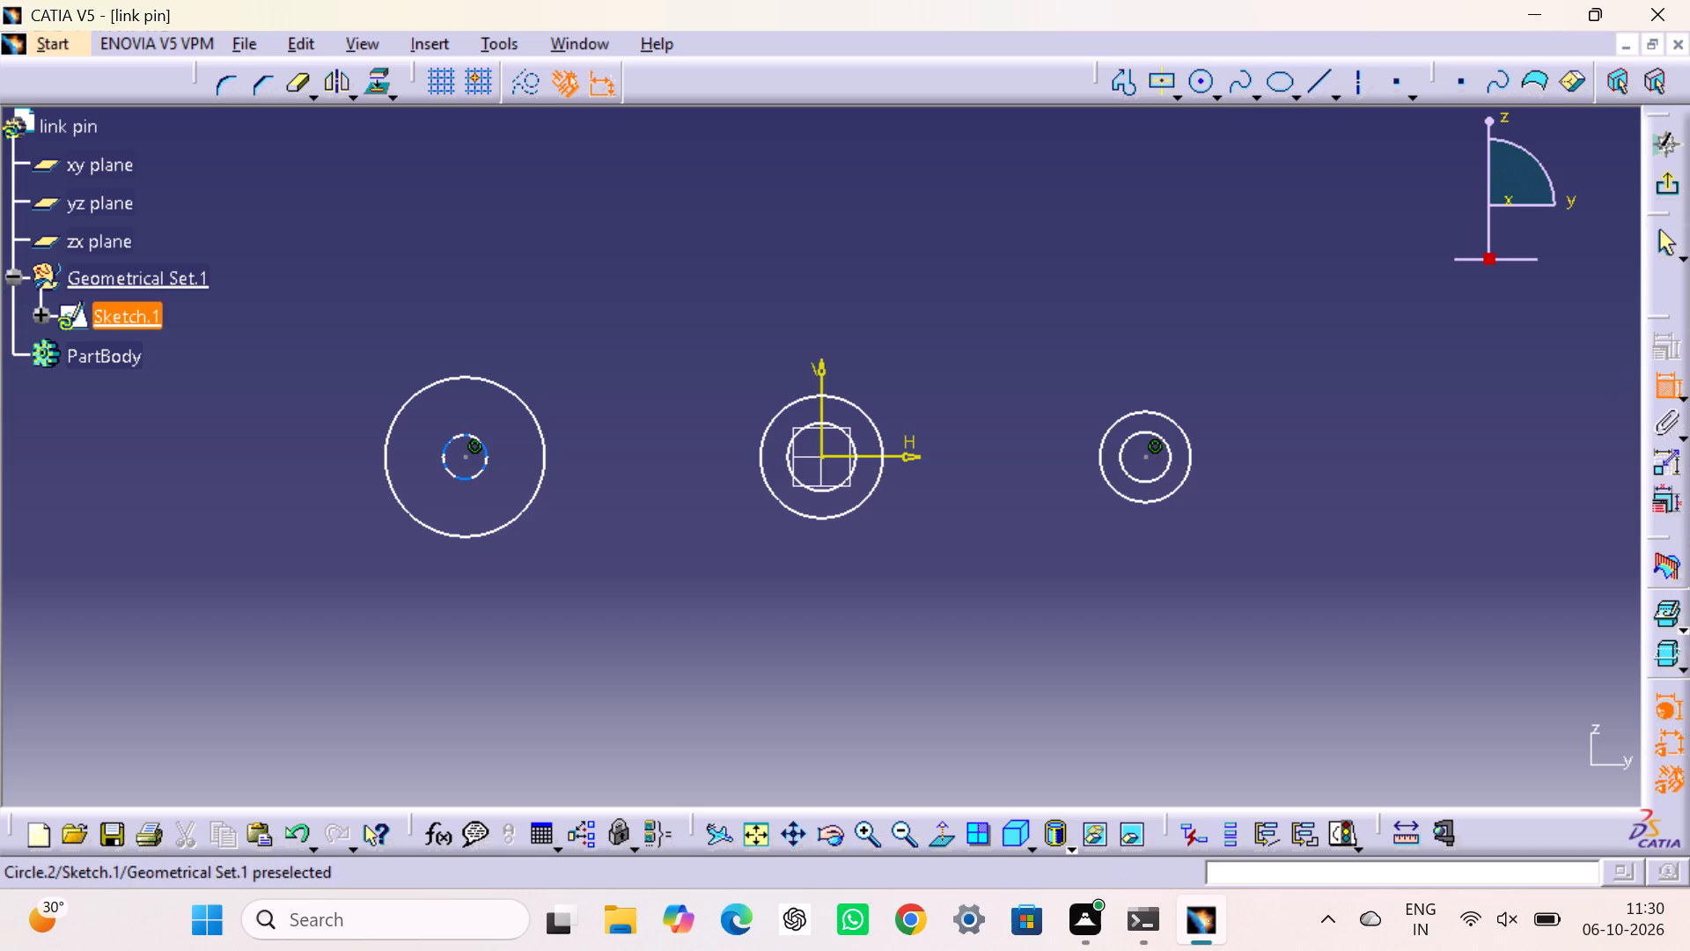
{"action": "left_click", "coordinate": [470, 435]}
{"action": "left_click", "coordinate": [523, 253]}
{"action": "double_click", "coordinate": [540, 251]}
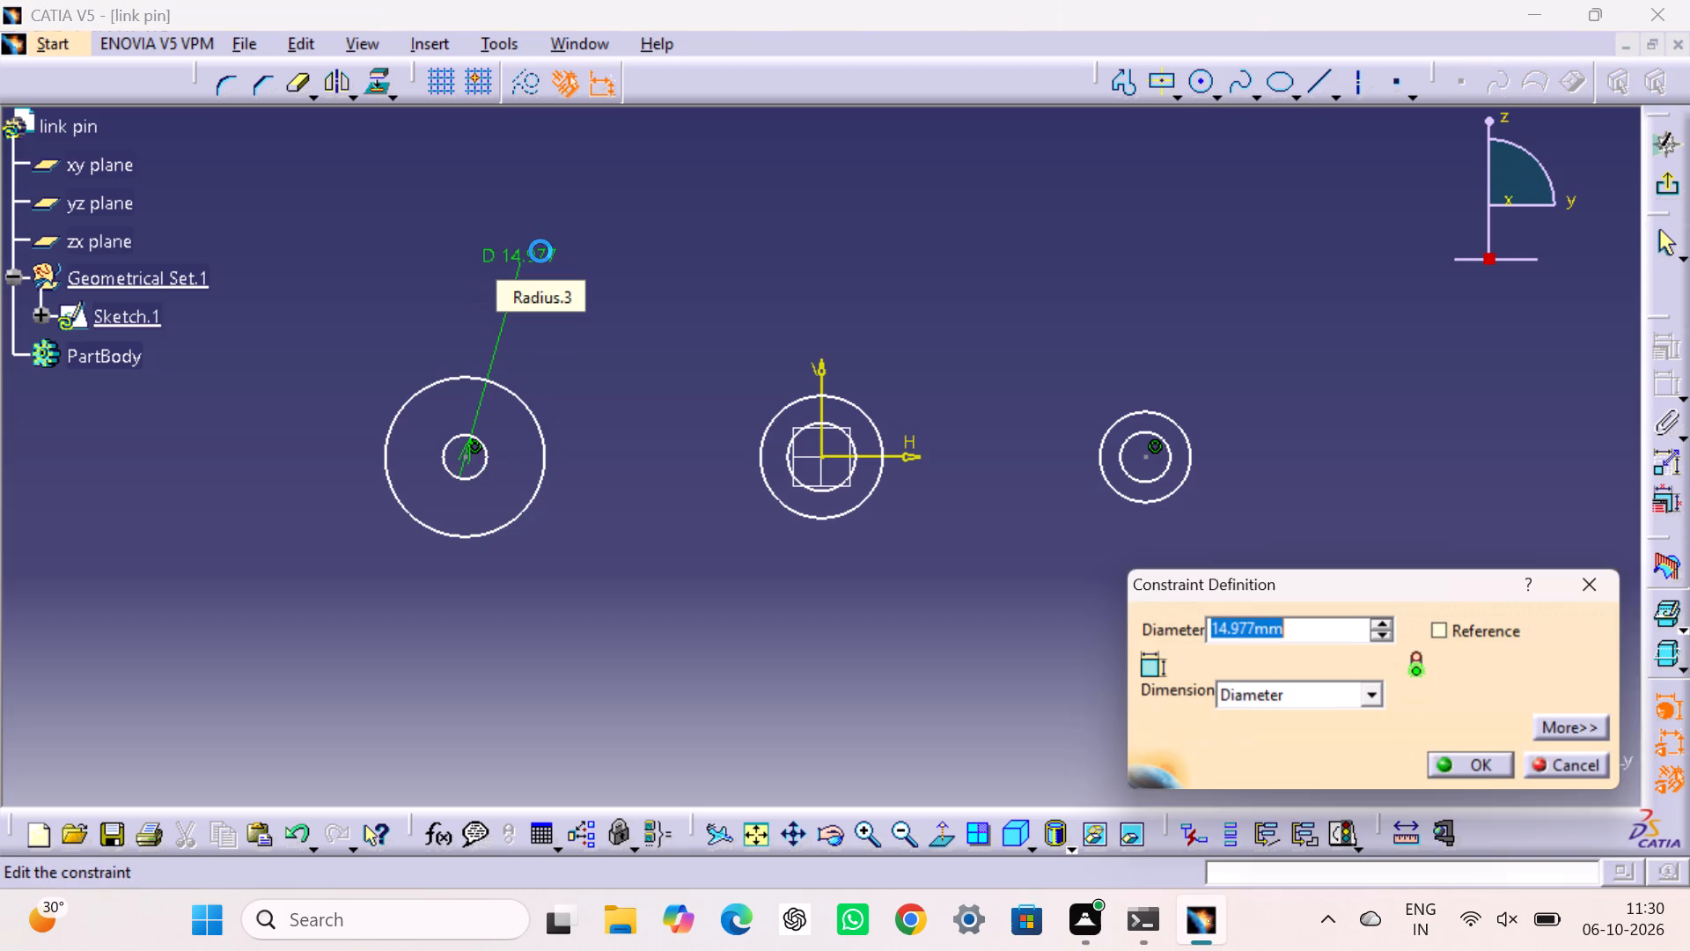
{"action": "key", "text": "5"}
{"action": "key", "text": "Return"}
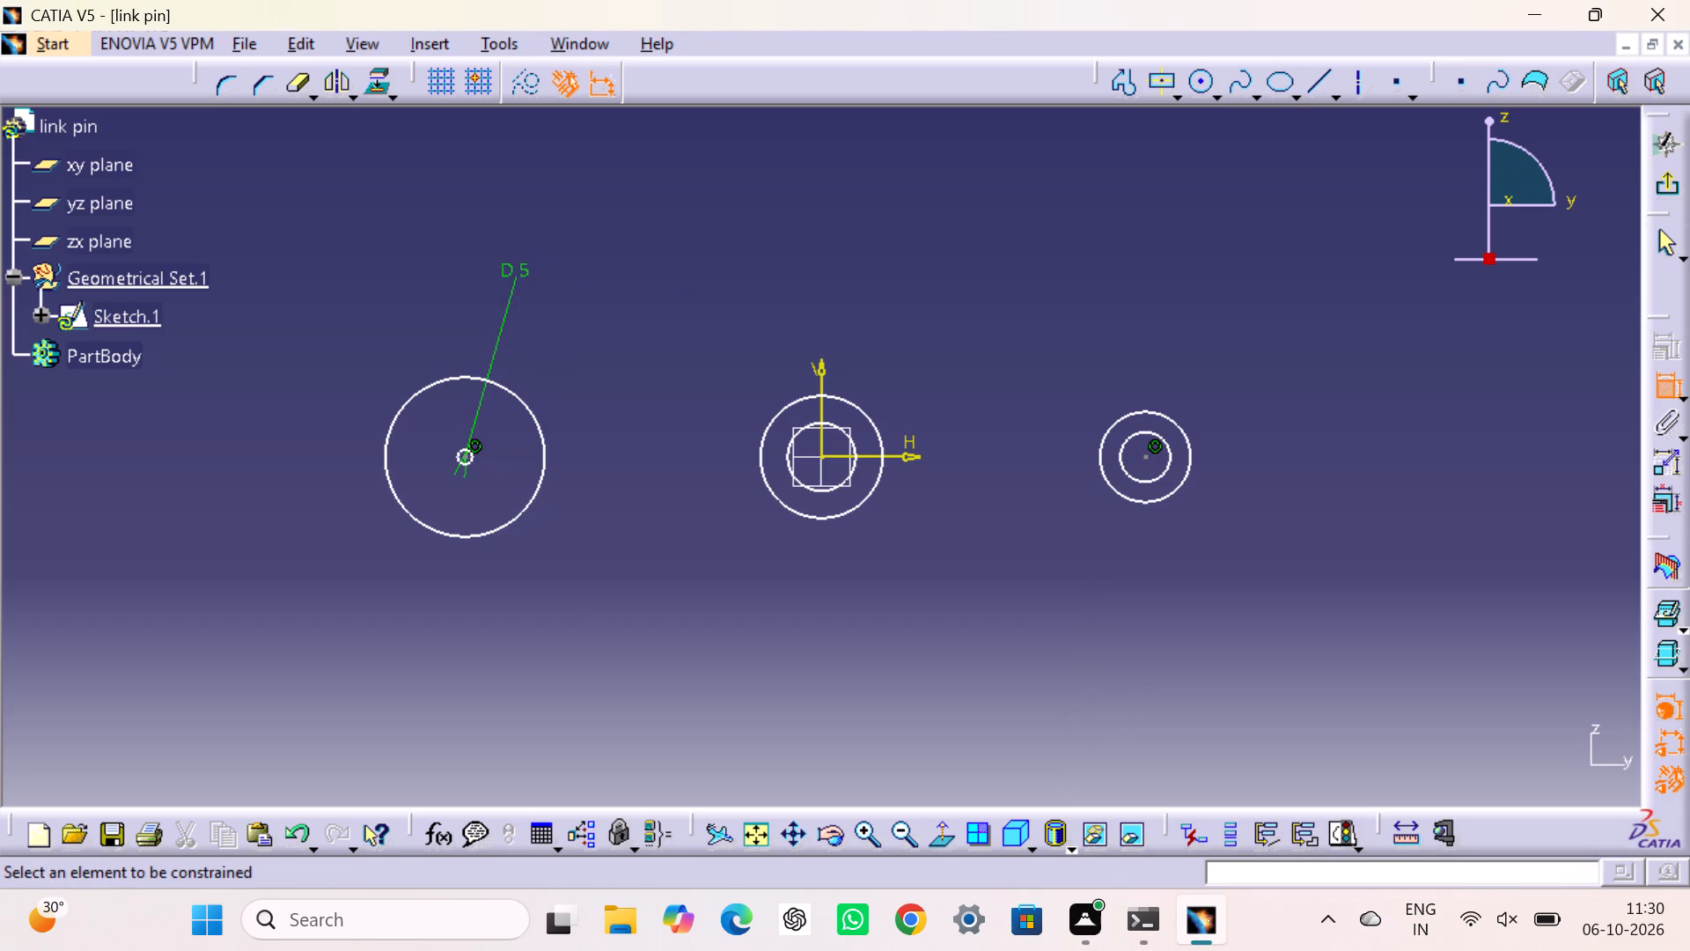
Dimension the inner circle of the pair on the positive H axis to a diameter of 5 mm.
{"action": "left_click", "coordinate": [1131, 436]}
{"action": "left_click", "coordinate": [1130, 313]}
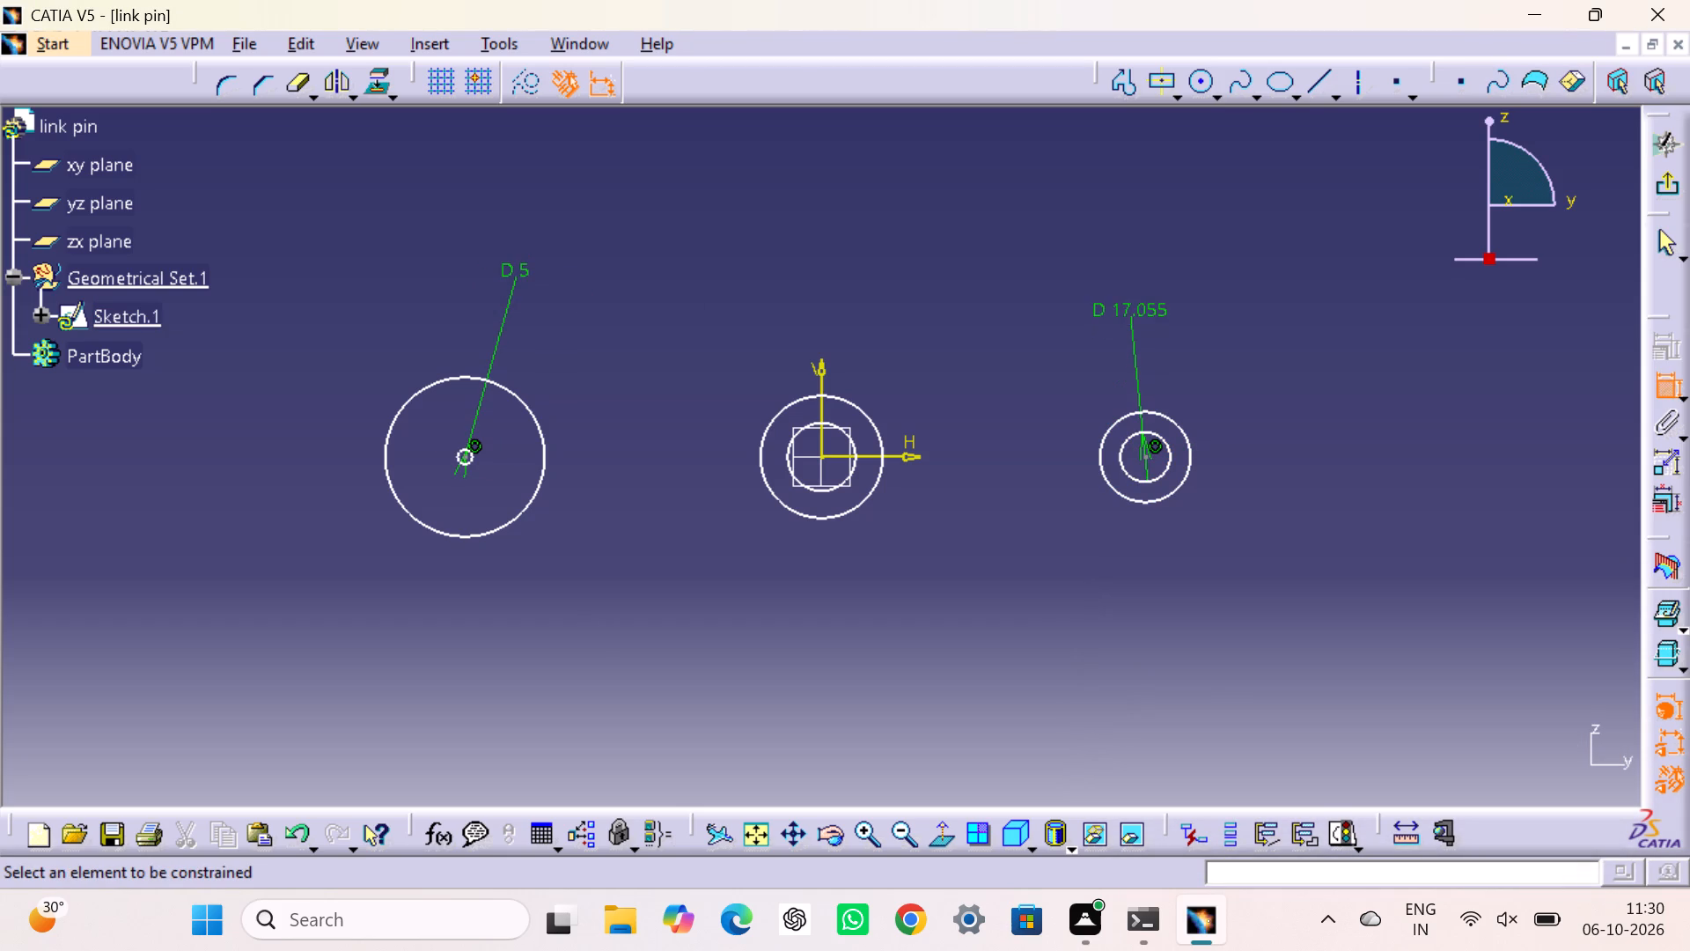
{"action": "double_click", "coordinate": [1130, 312]}
{"action": "key", "text": "5"}
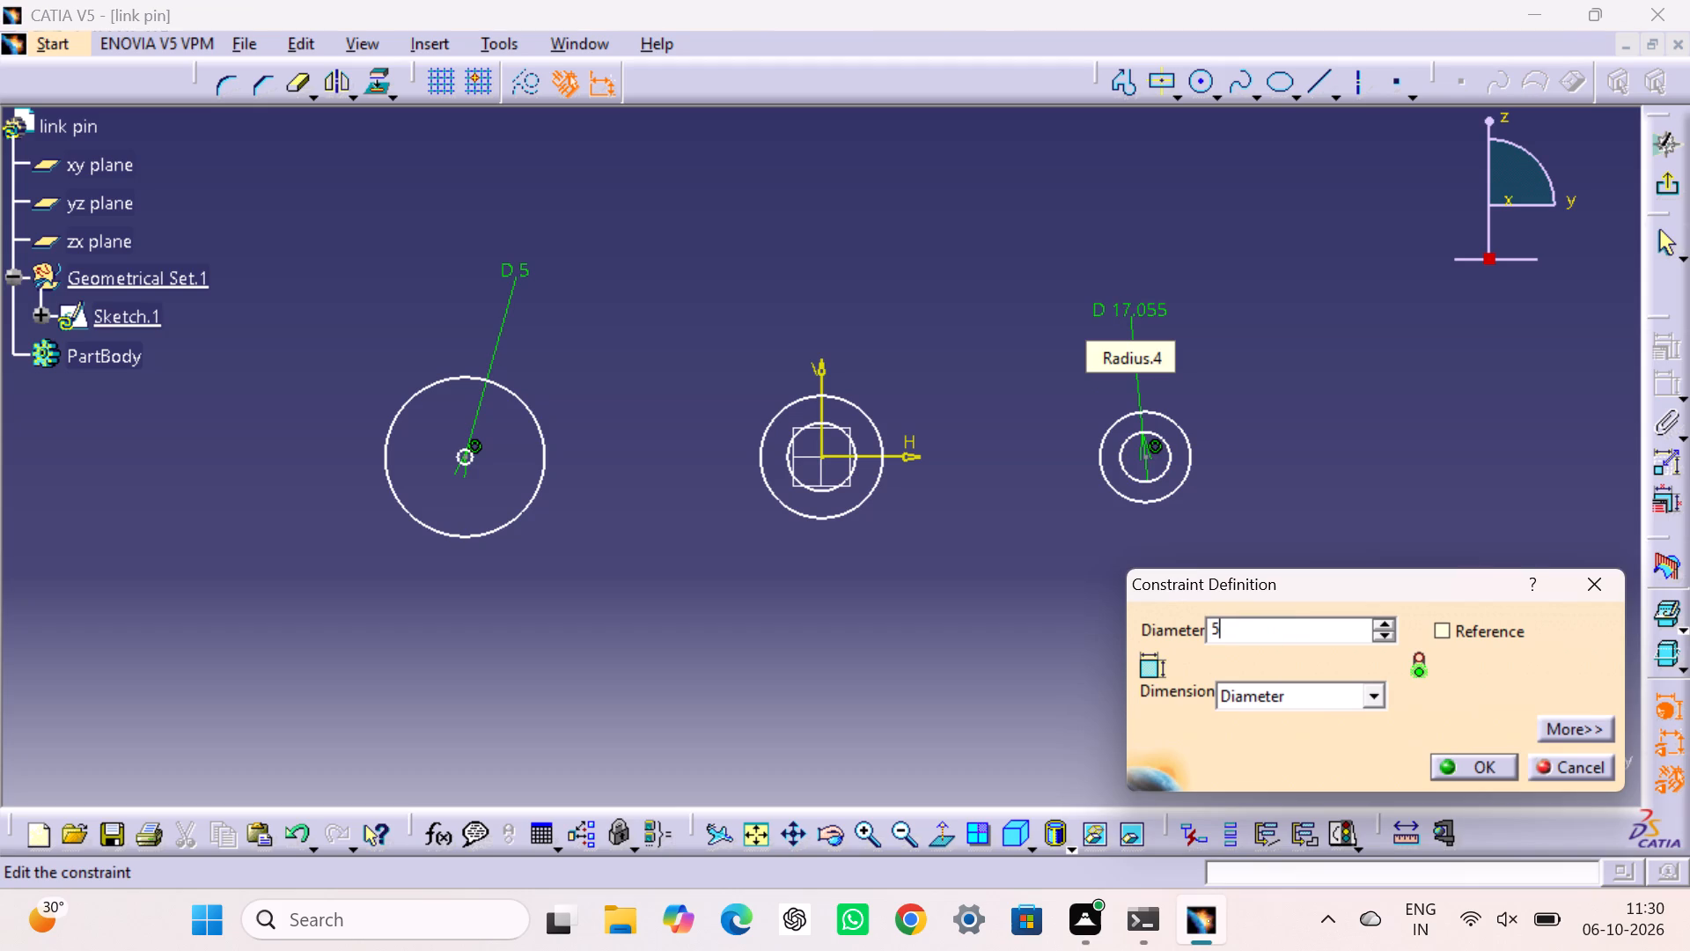
{"action": "key", "text": "Return"}
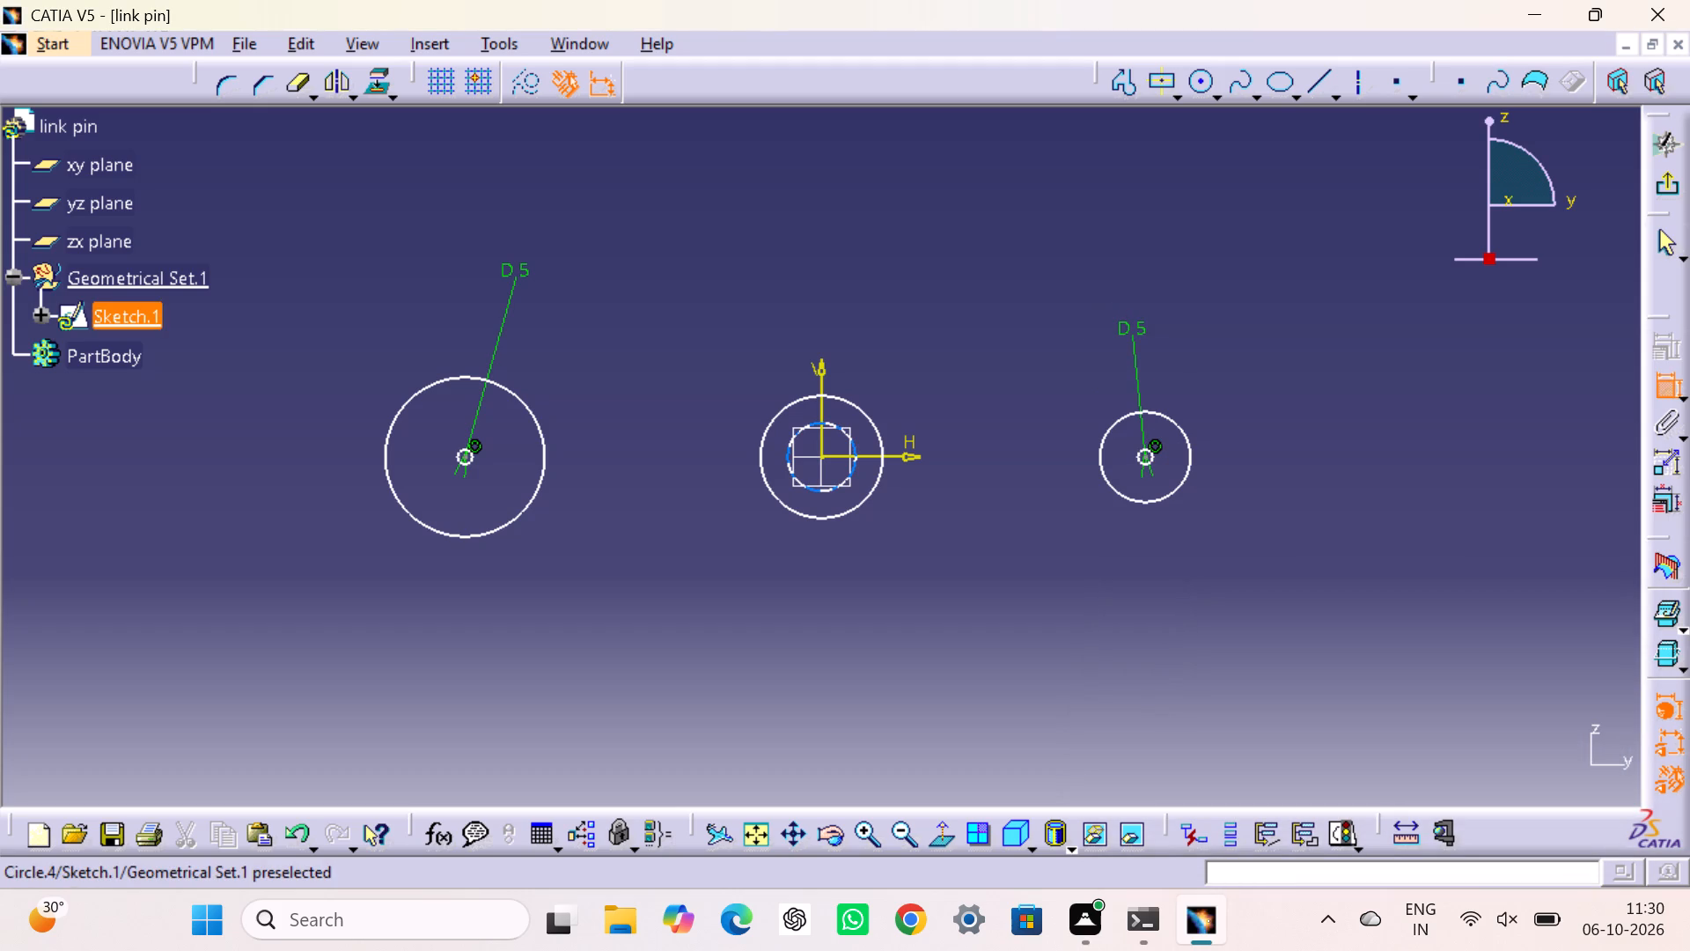
Dimension the inner circle at the sketch origin to a diameter of 5 mm and leave the Constraint command.
{"action": "left_click_drag", "start_coordinate": [854, 444], "coordinate": [860, 436]}
{"action": "left_click", "coordinate": [888, 386]}
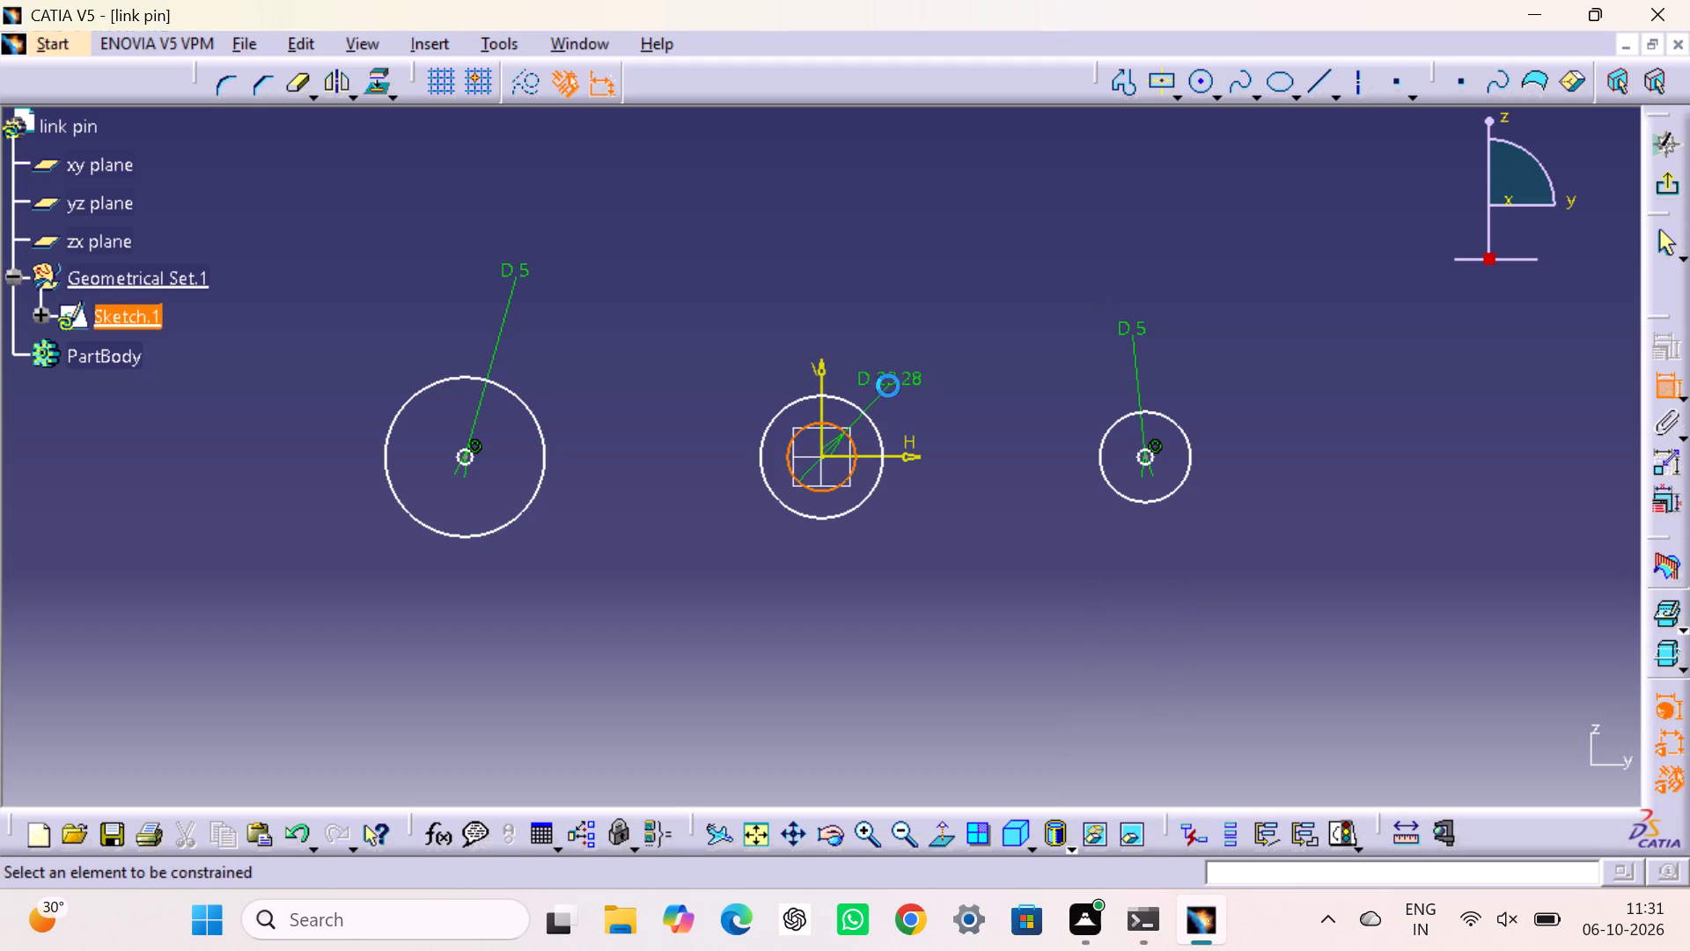
{"action": "double_click", "coordinate": [888, 380]}
{"action": "key", "text": "5"}
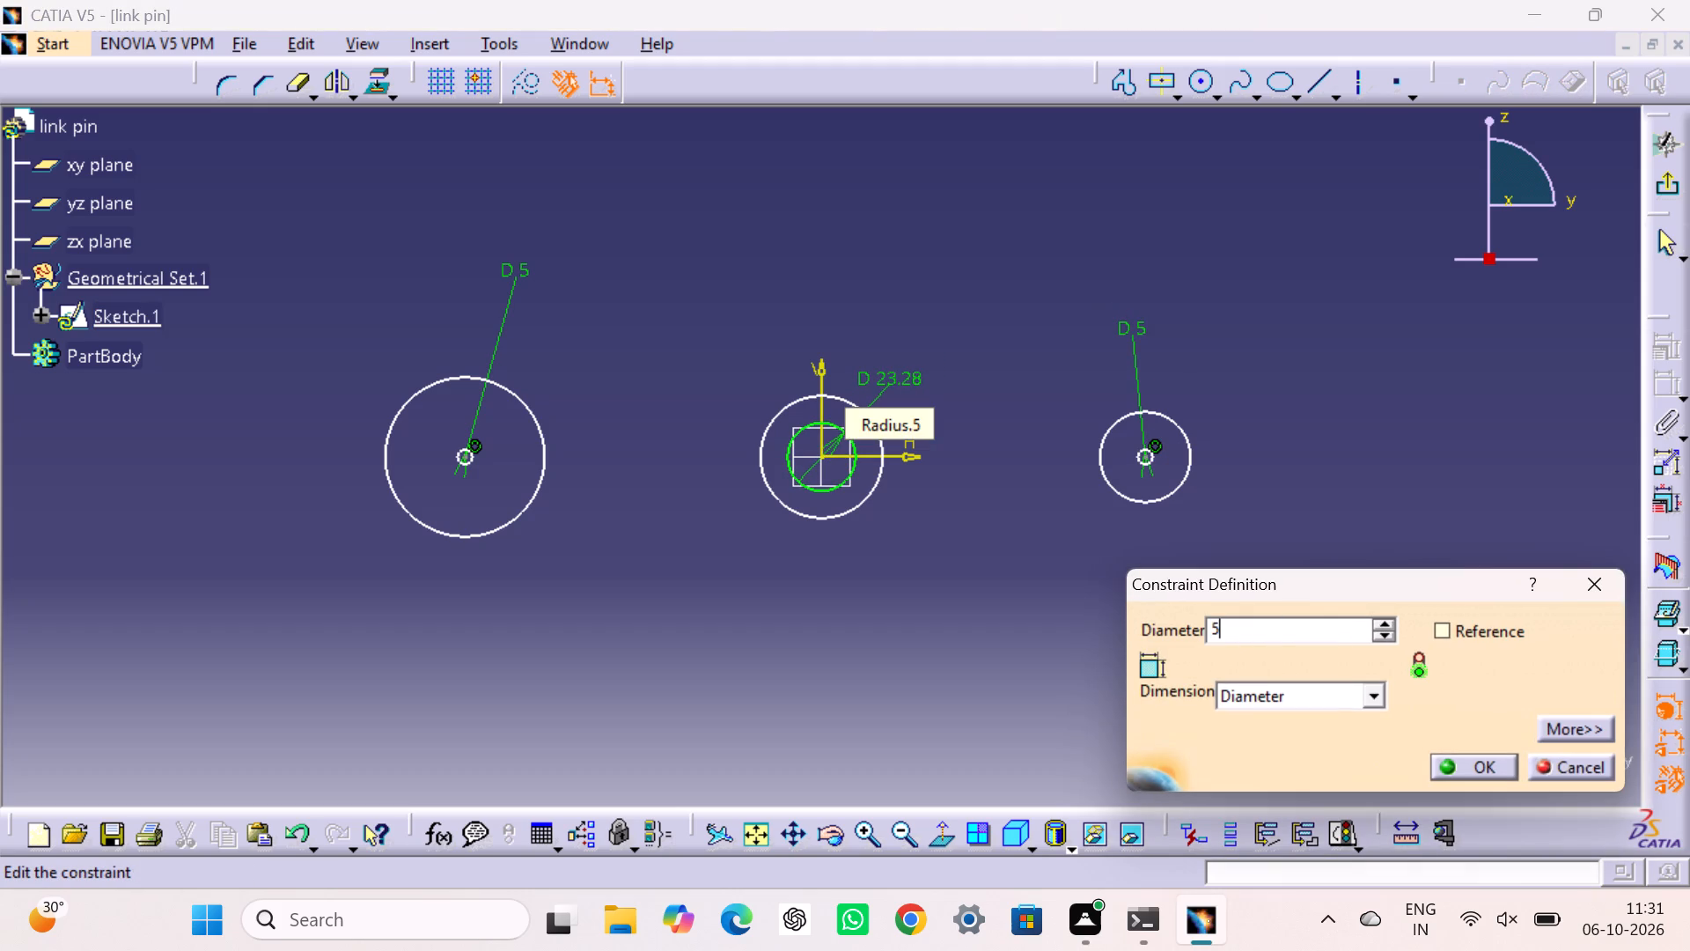
{"action": "key", "text": "Return"}
{"action": "left_click", "coordinate": [940, 376]}
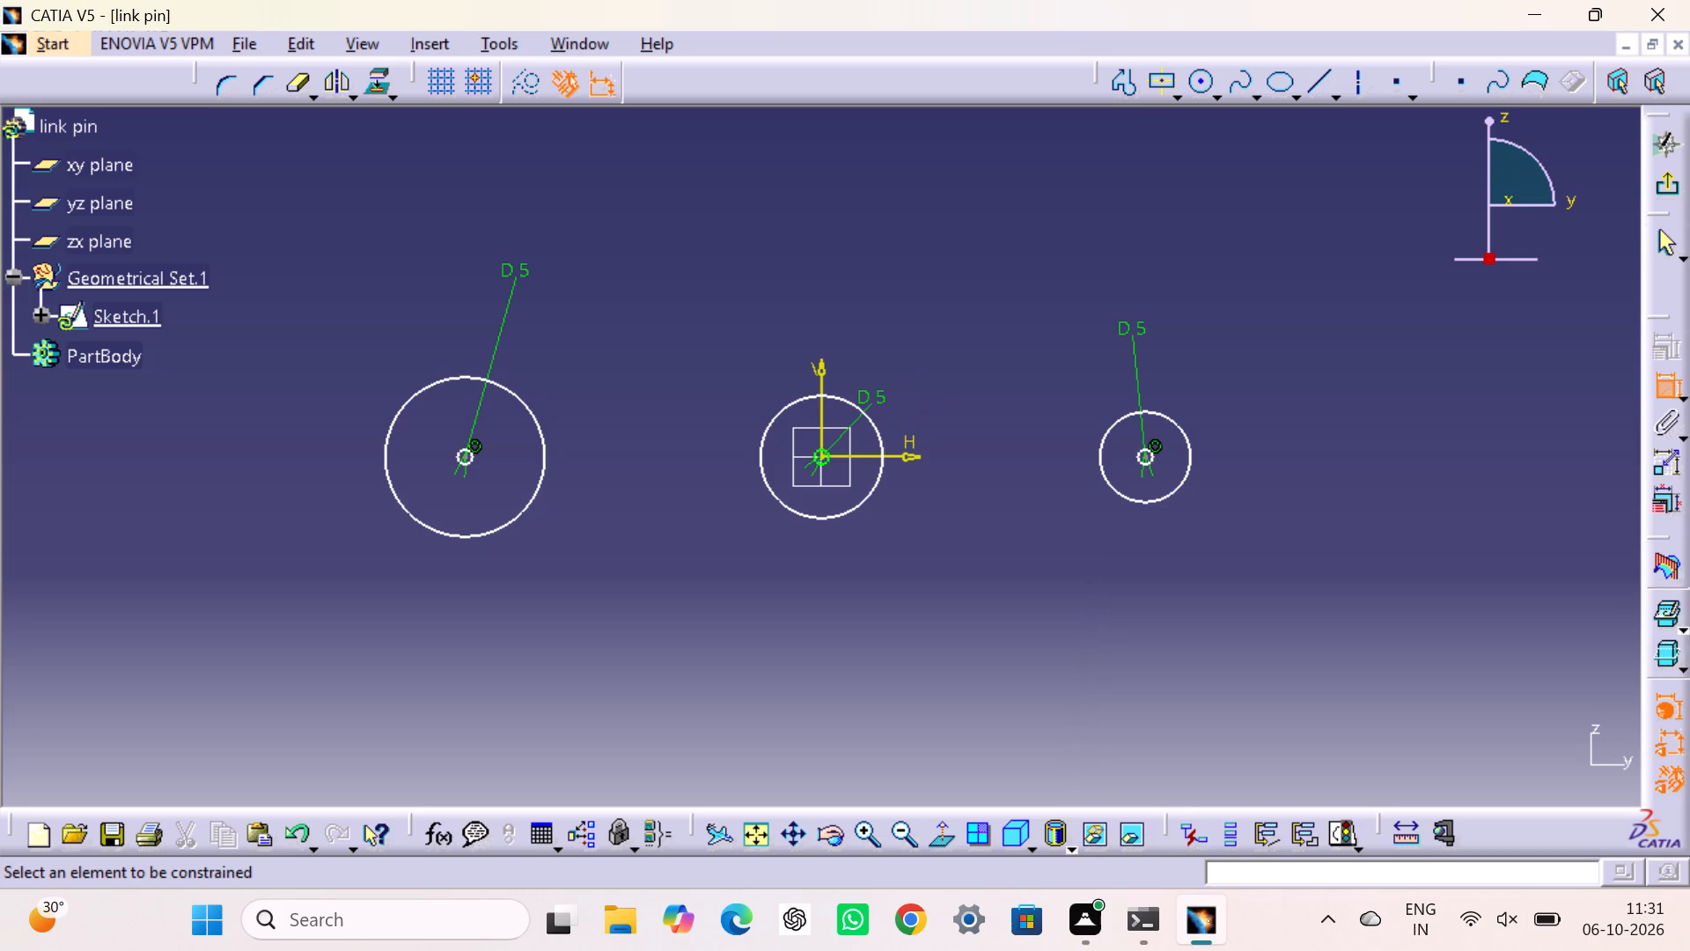
{"action": "key", "text": "Escape"}
{"action": "key", "text": "Escape"}
{"action": "key", "text": "Escape"}
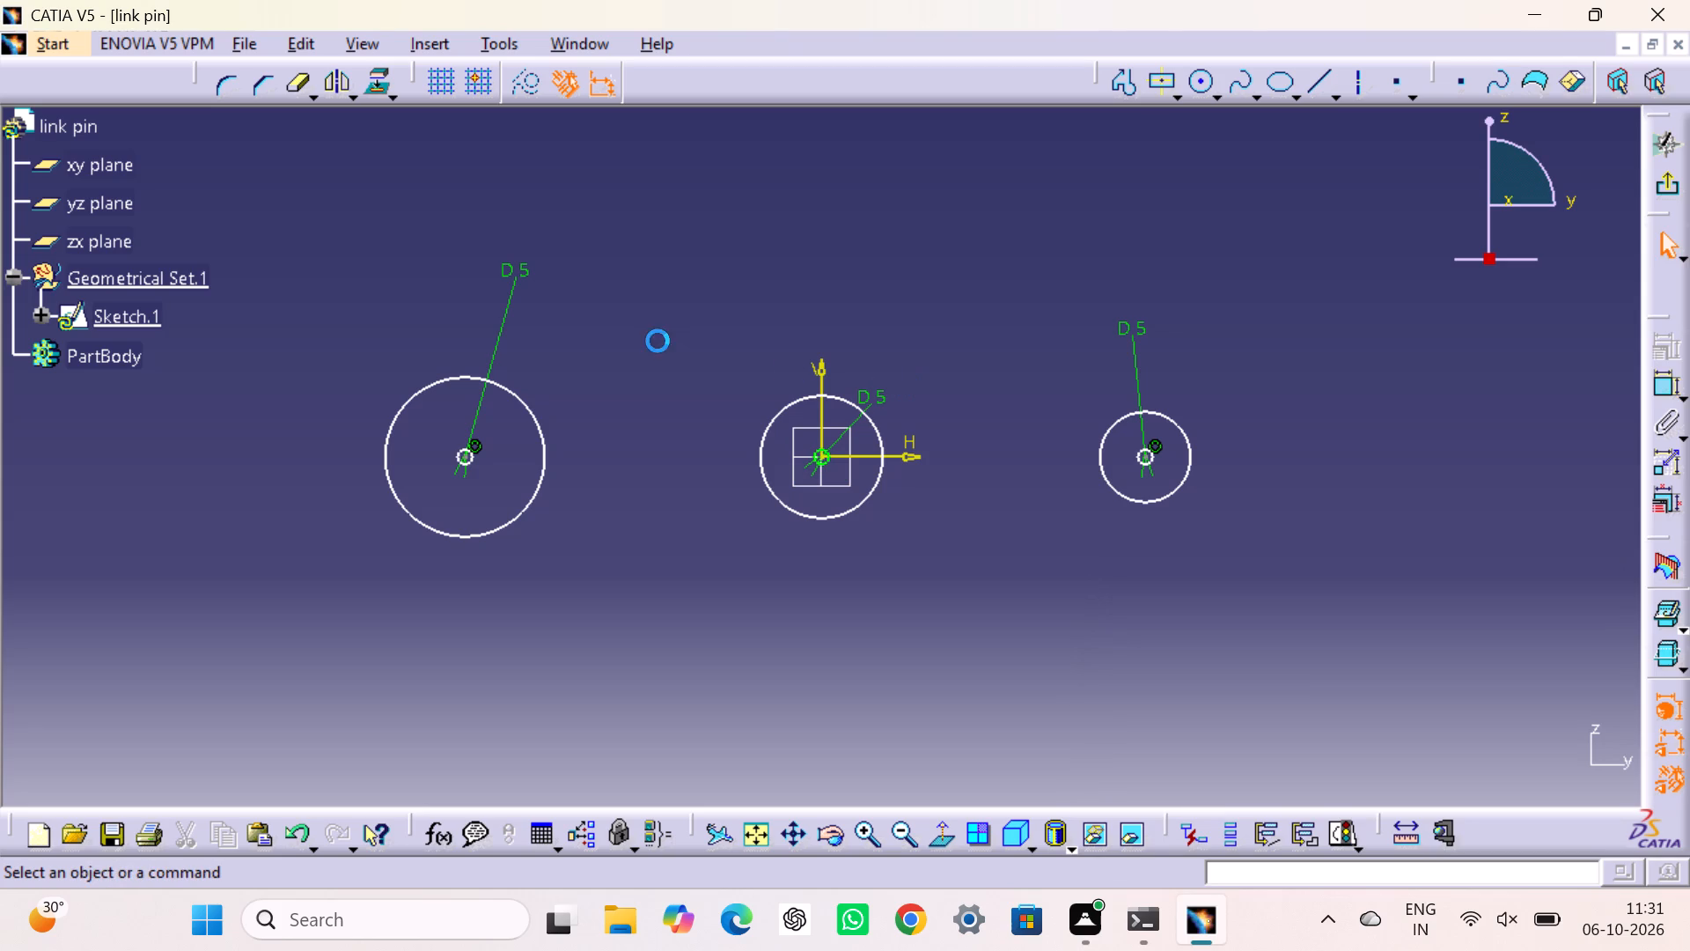
Move the 5 mm diameter labels of the two off-origin inner circles closer to their circles.
{"action": "left_click_drag", "start_coordinate": [522, 268], "coordinate": [527, 335]}
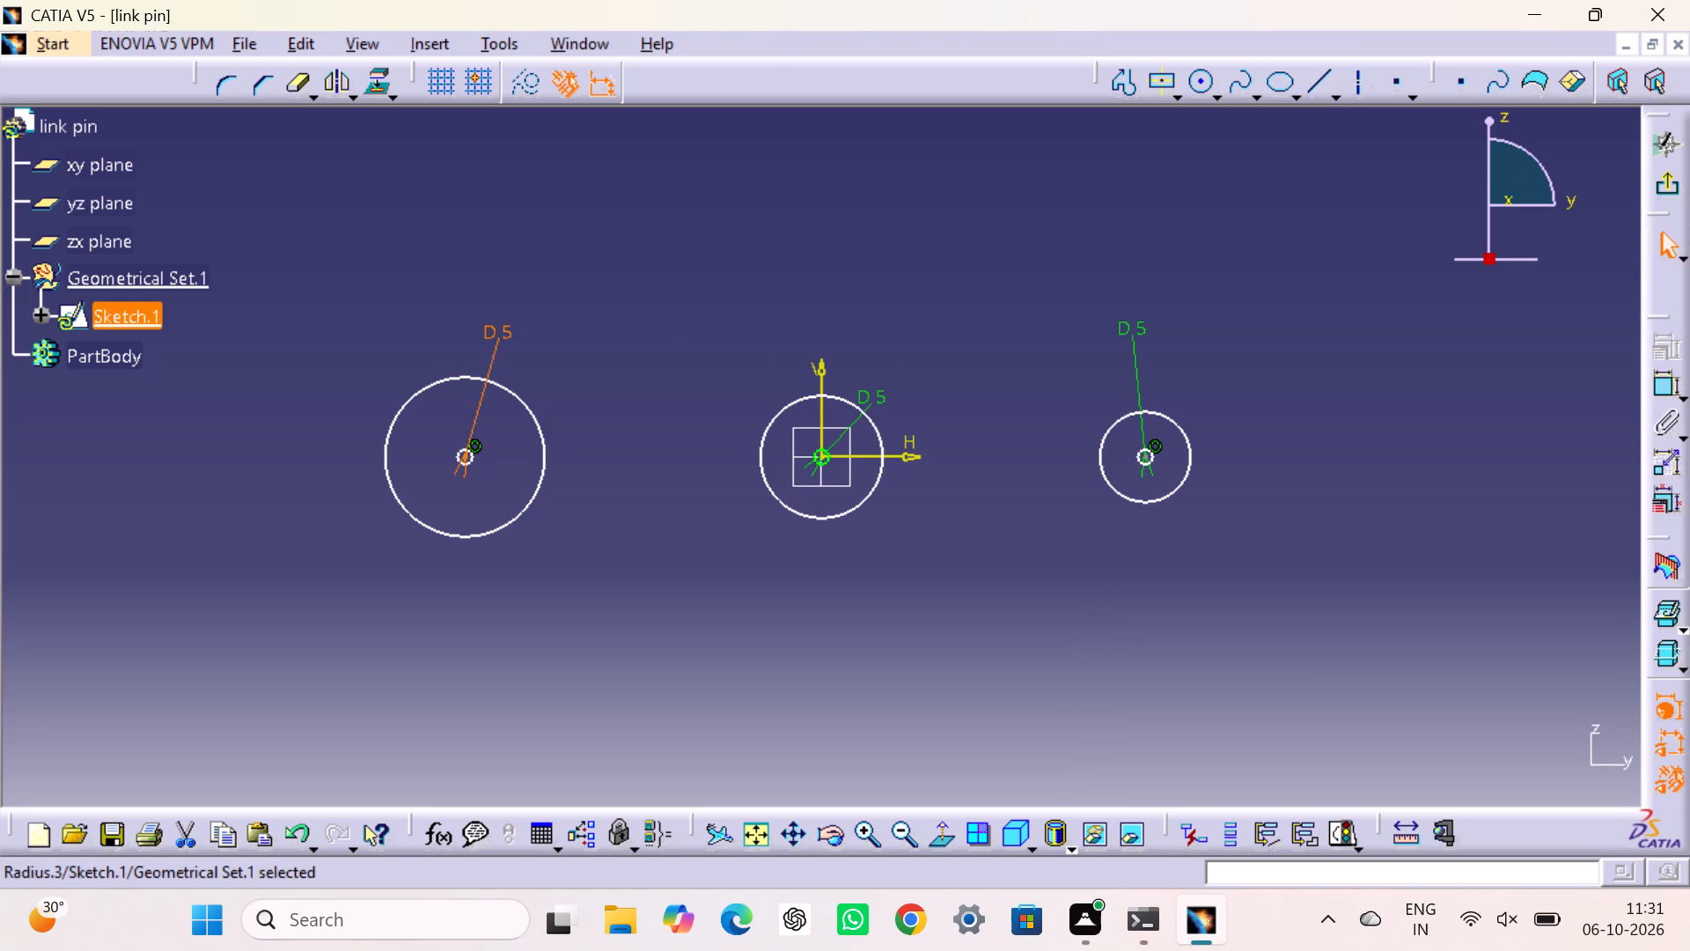
{"action": "left_click_drag", "start_coordinate": [527, 335], "coordinate": [519, 356]}
{"action": "left_click_drag", "start_coordinate": [519, 356], "coordinate": [511, 402]}
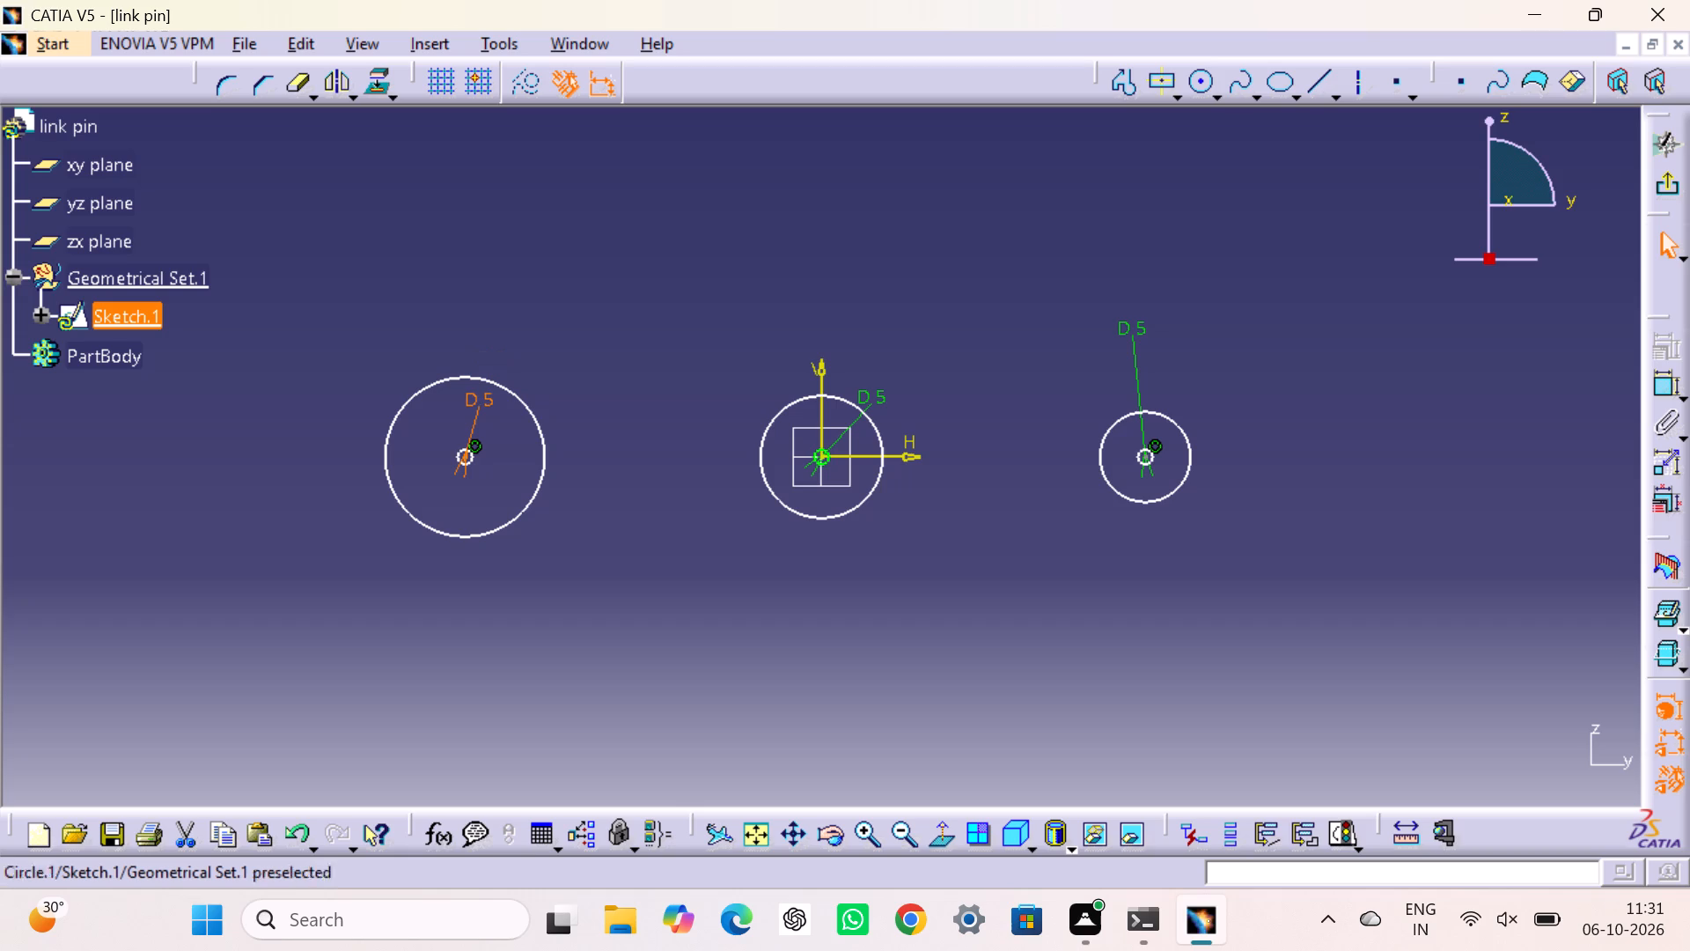
{"action": "left_click_drag", "start_coordinate": [1138, 330], "coordinate": [1172, 394]}
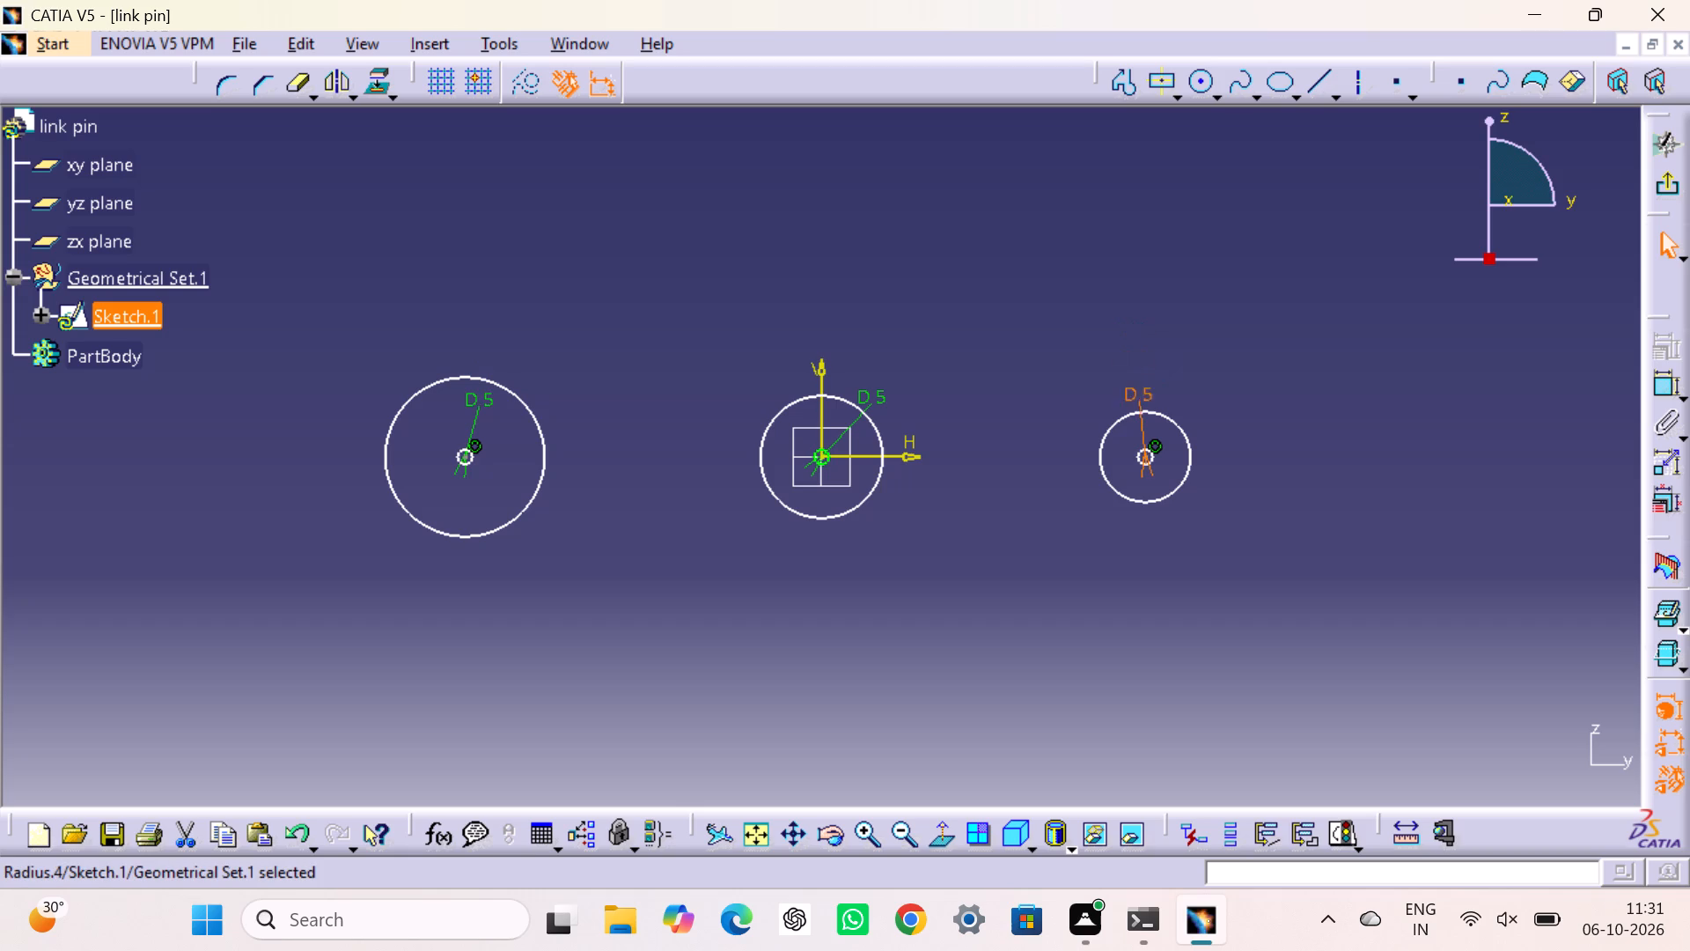
{"action": "left_click_drag", "start_coordinate": [1172, 394], "coordinate": [1163, 407]}
{"action": "left_click", "coordinate": [944, 334]}
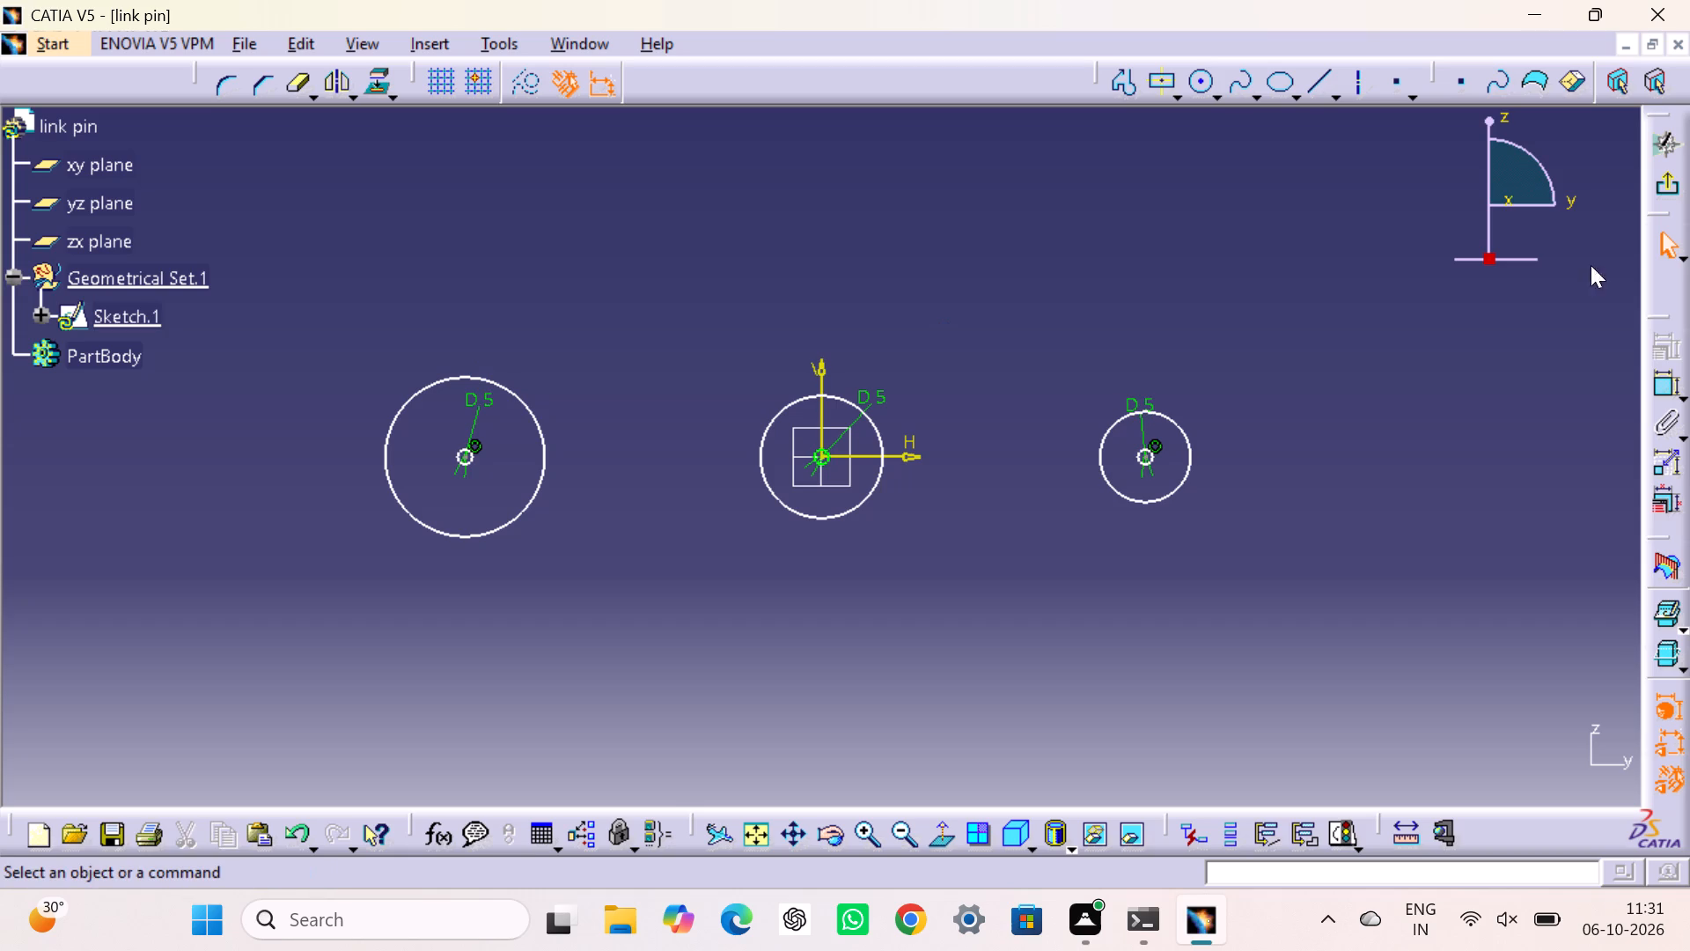
Dimension the outer circle on the positive H axis as a radius of 4.5 mm instead of a diameter.
{"action": "double_click", "coordinate": [1656, 381]}
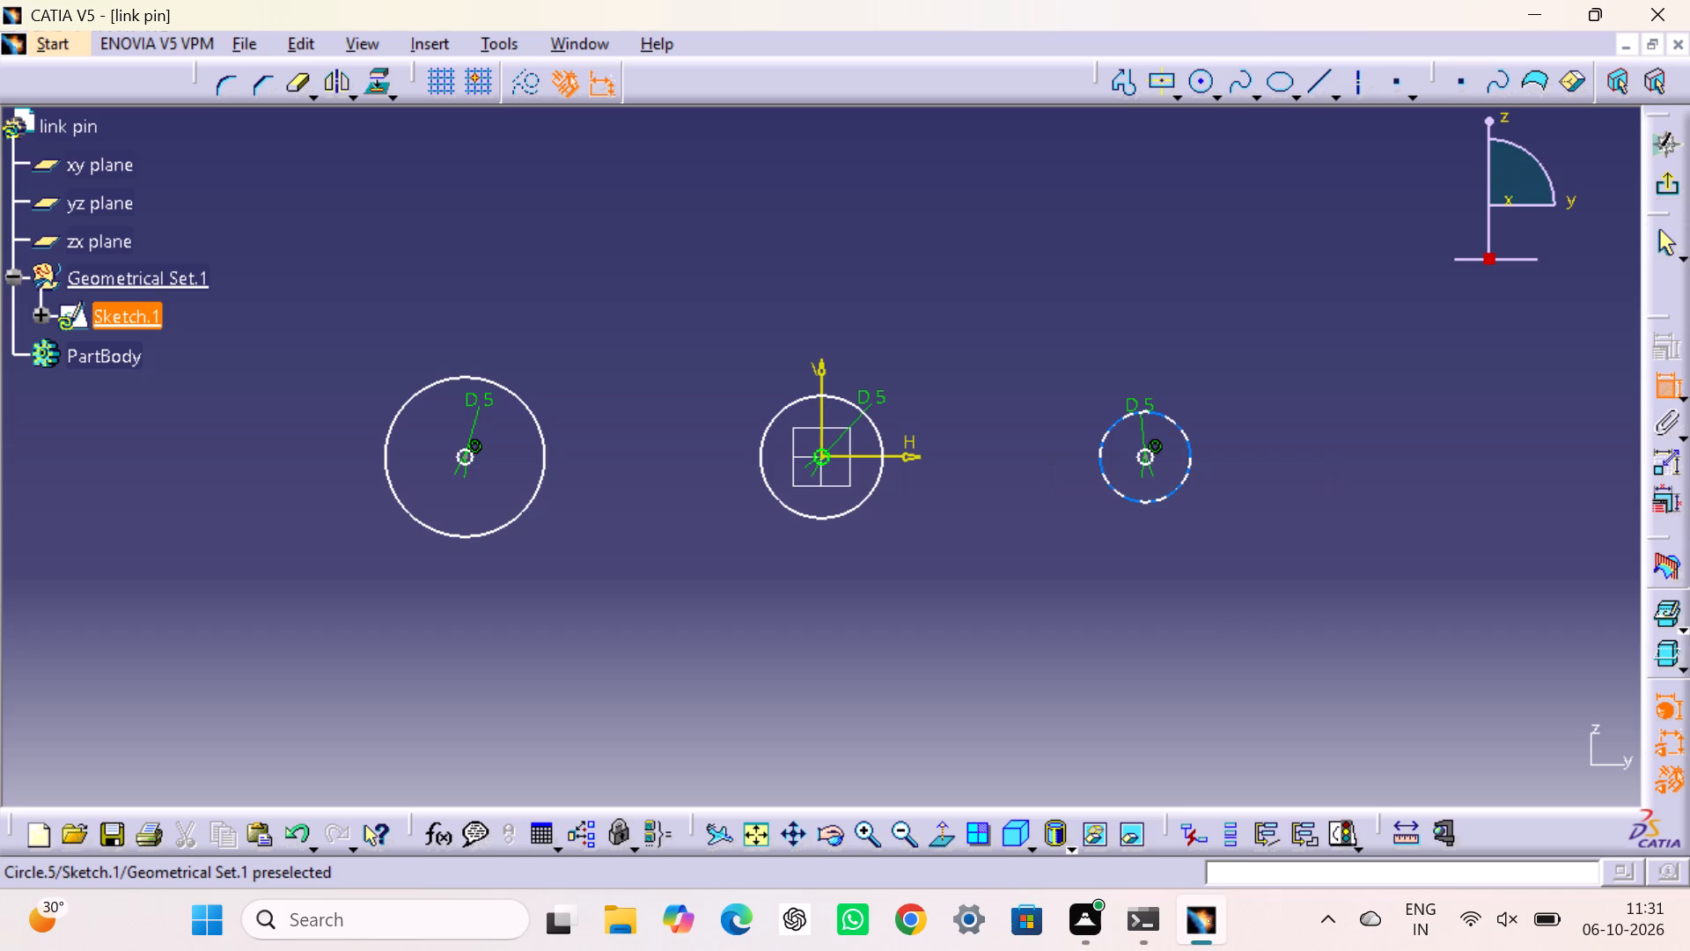
{"action": "left_click", "coordinate": [1176, 425]}
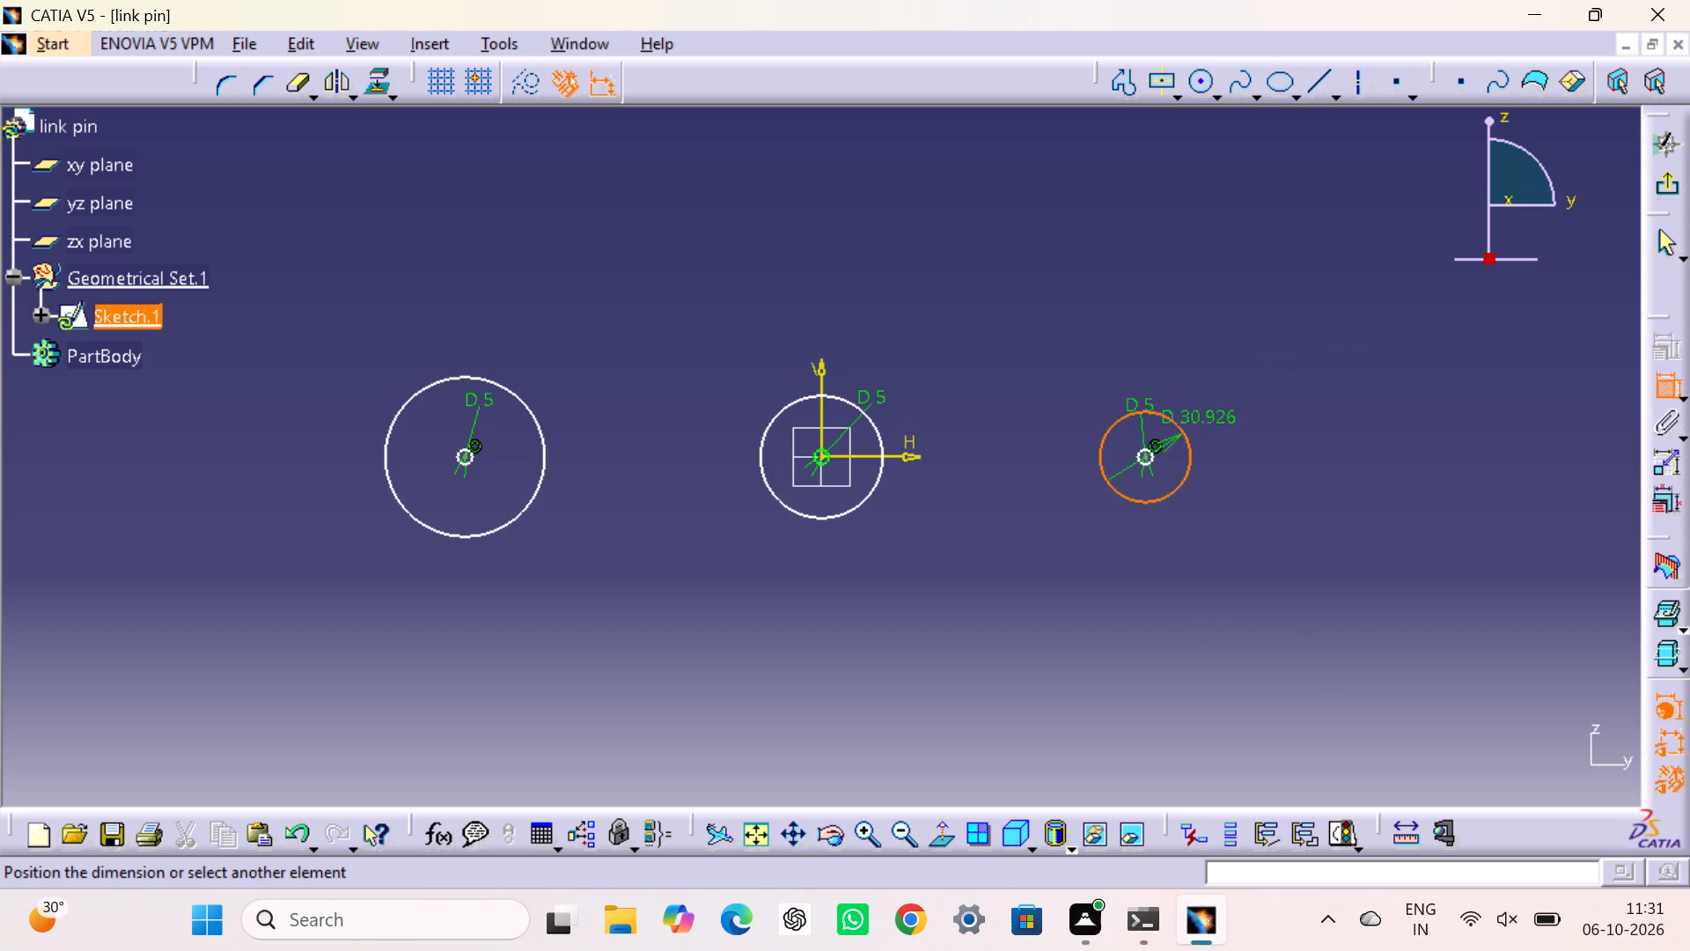
{"action": "left_click", "coordinate": [1209, 406]}
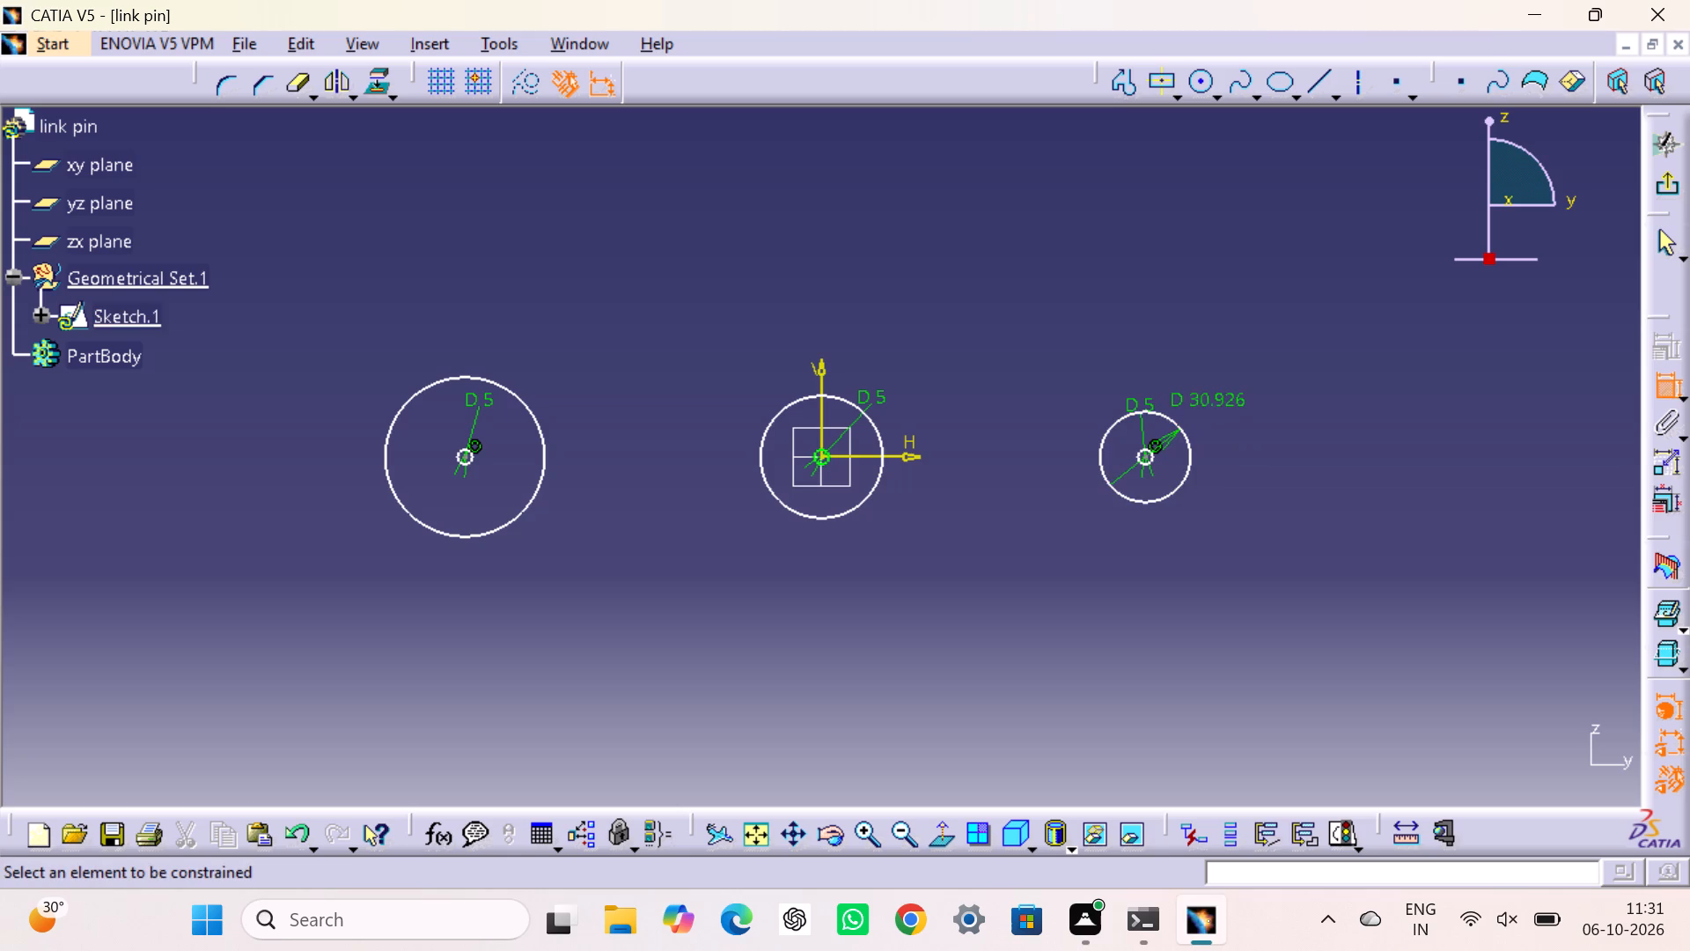
{"action": "double_click", "coordinate": [1211, 397]}
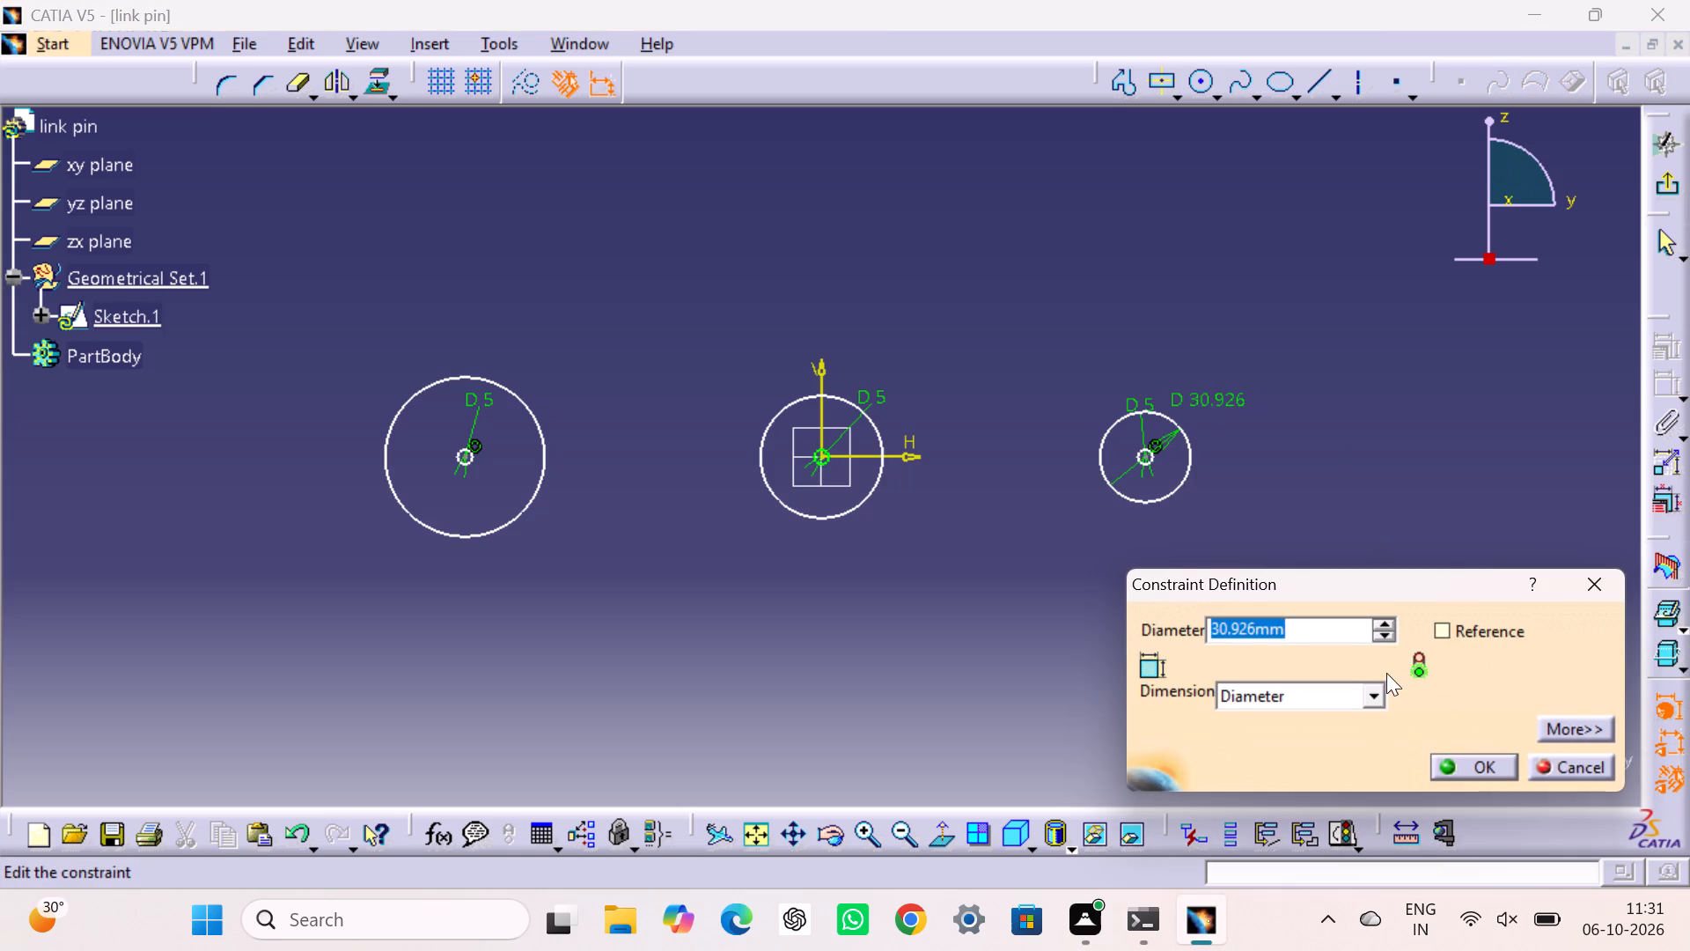
{"action": "left_click", "coordinate": [1375, 700]}
{"action": "left_click", "coordinate": [1299, 727]}
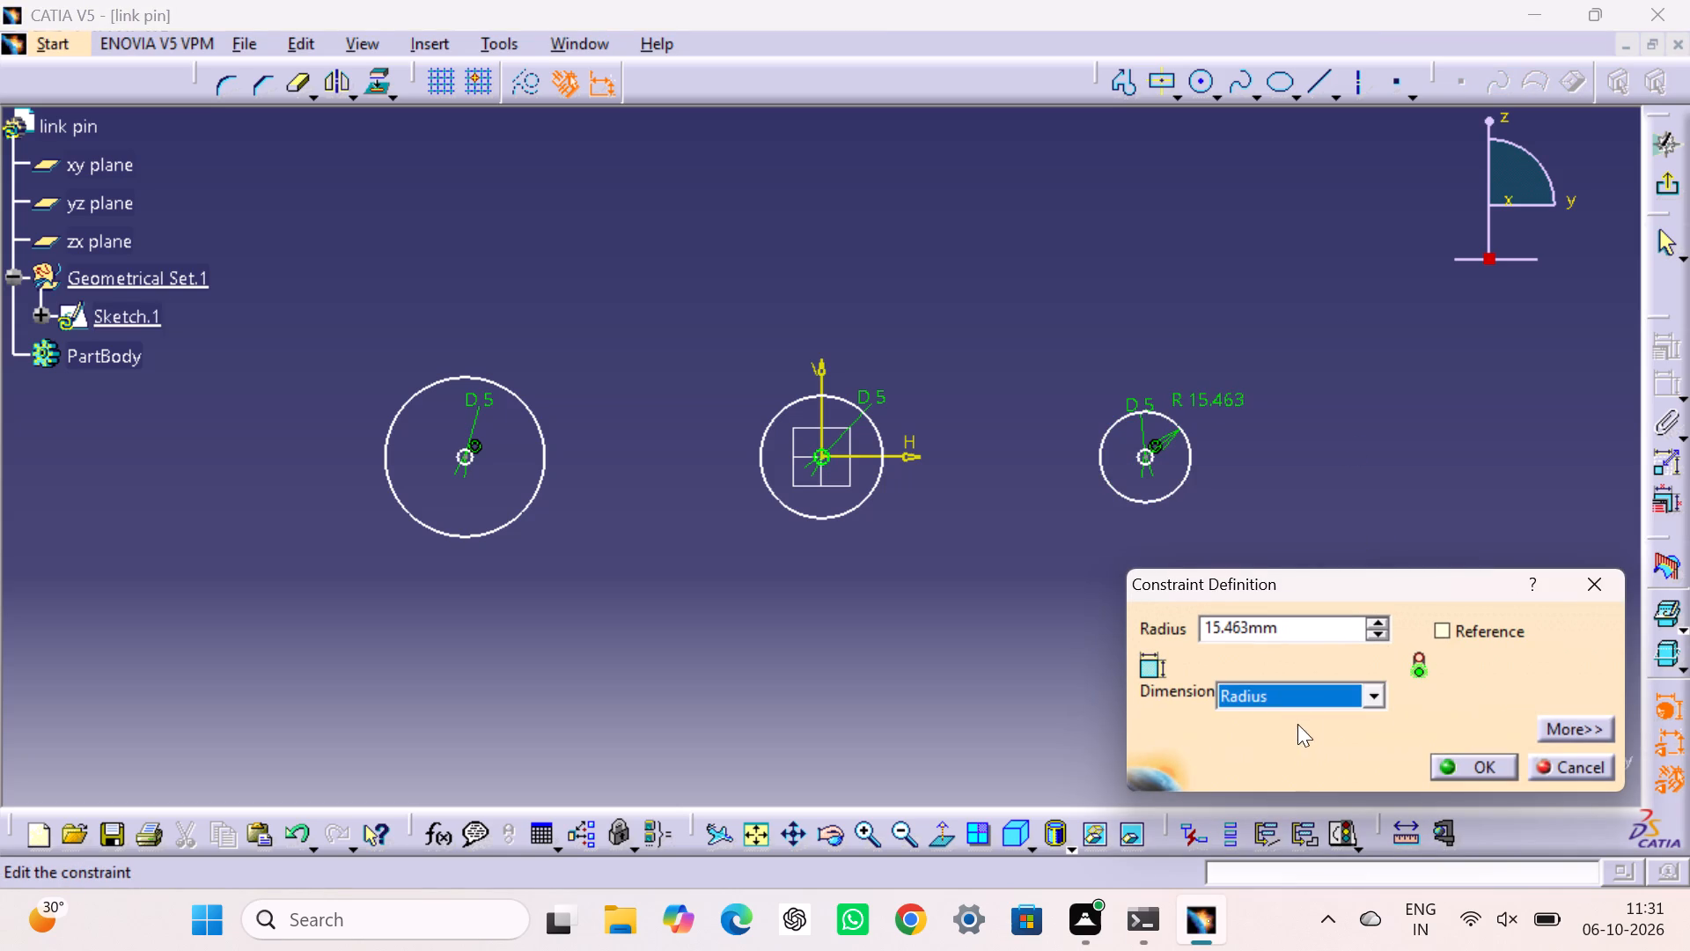
{"action": "left_click", "coordinate": [1309, 640]}
{"action": "double_click", "coordinate": [1297, 632]}
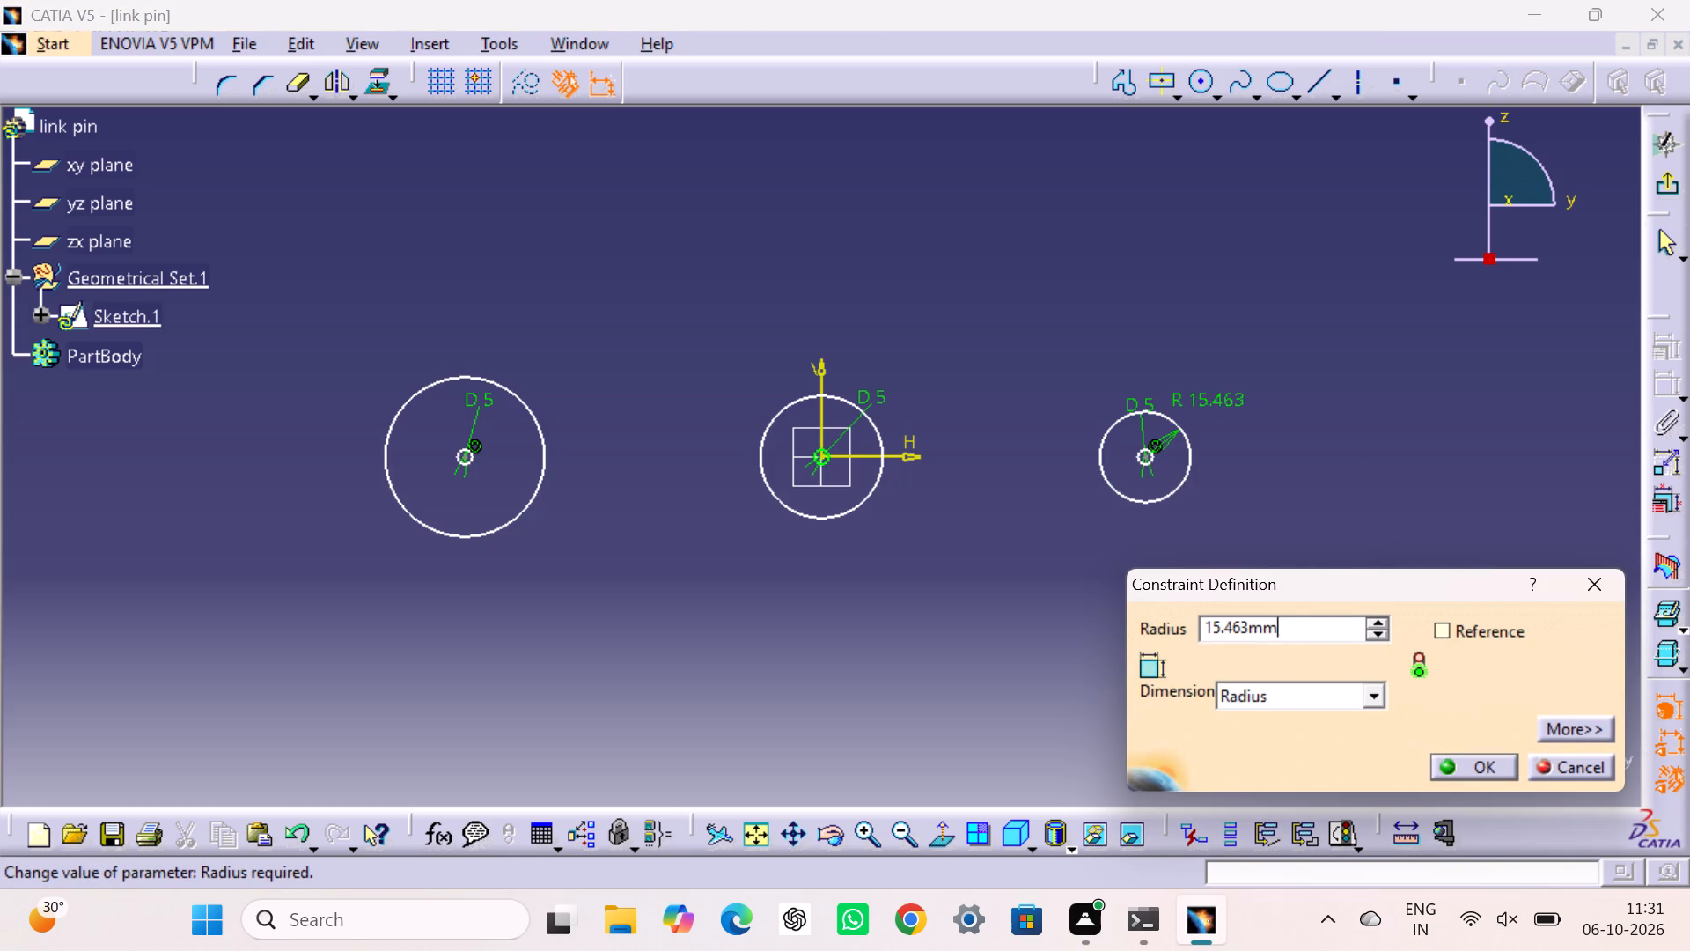
{"action": "key", "text": "4"}
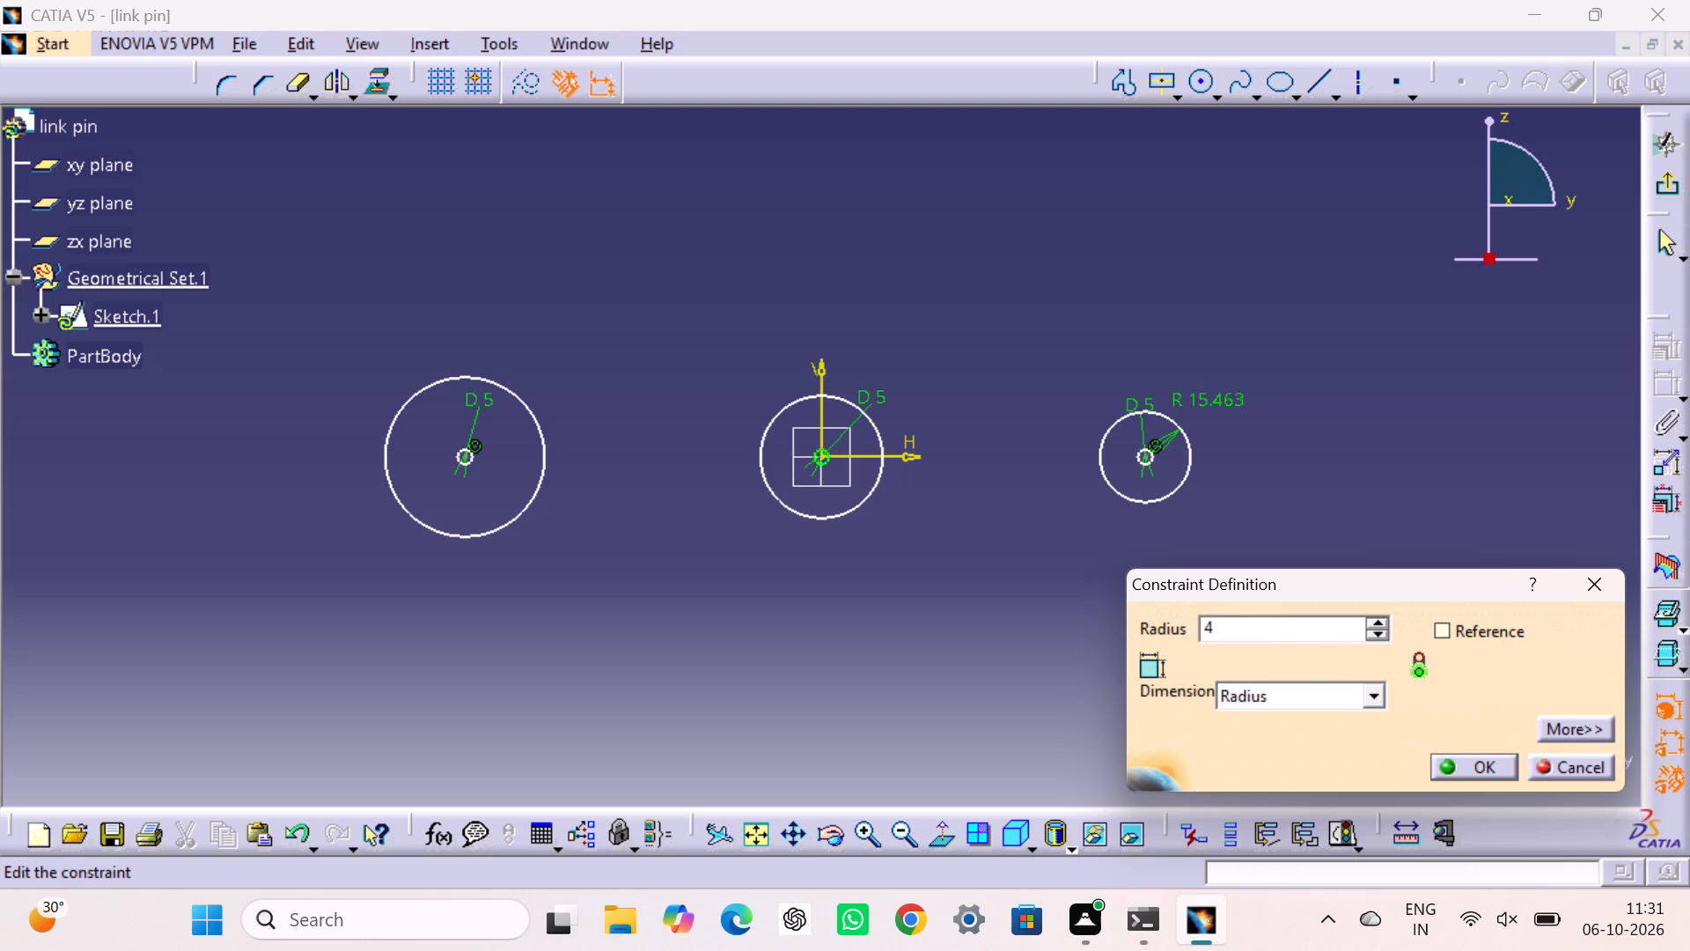
{"action": "key", "text": "period"}
{"action": "key", "text": "5"}
{"action": "key", "text": "Return"}
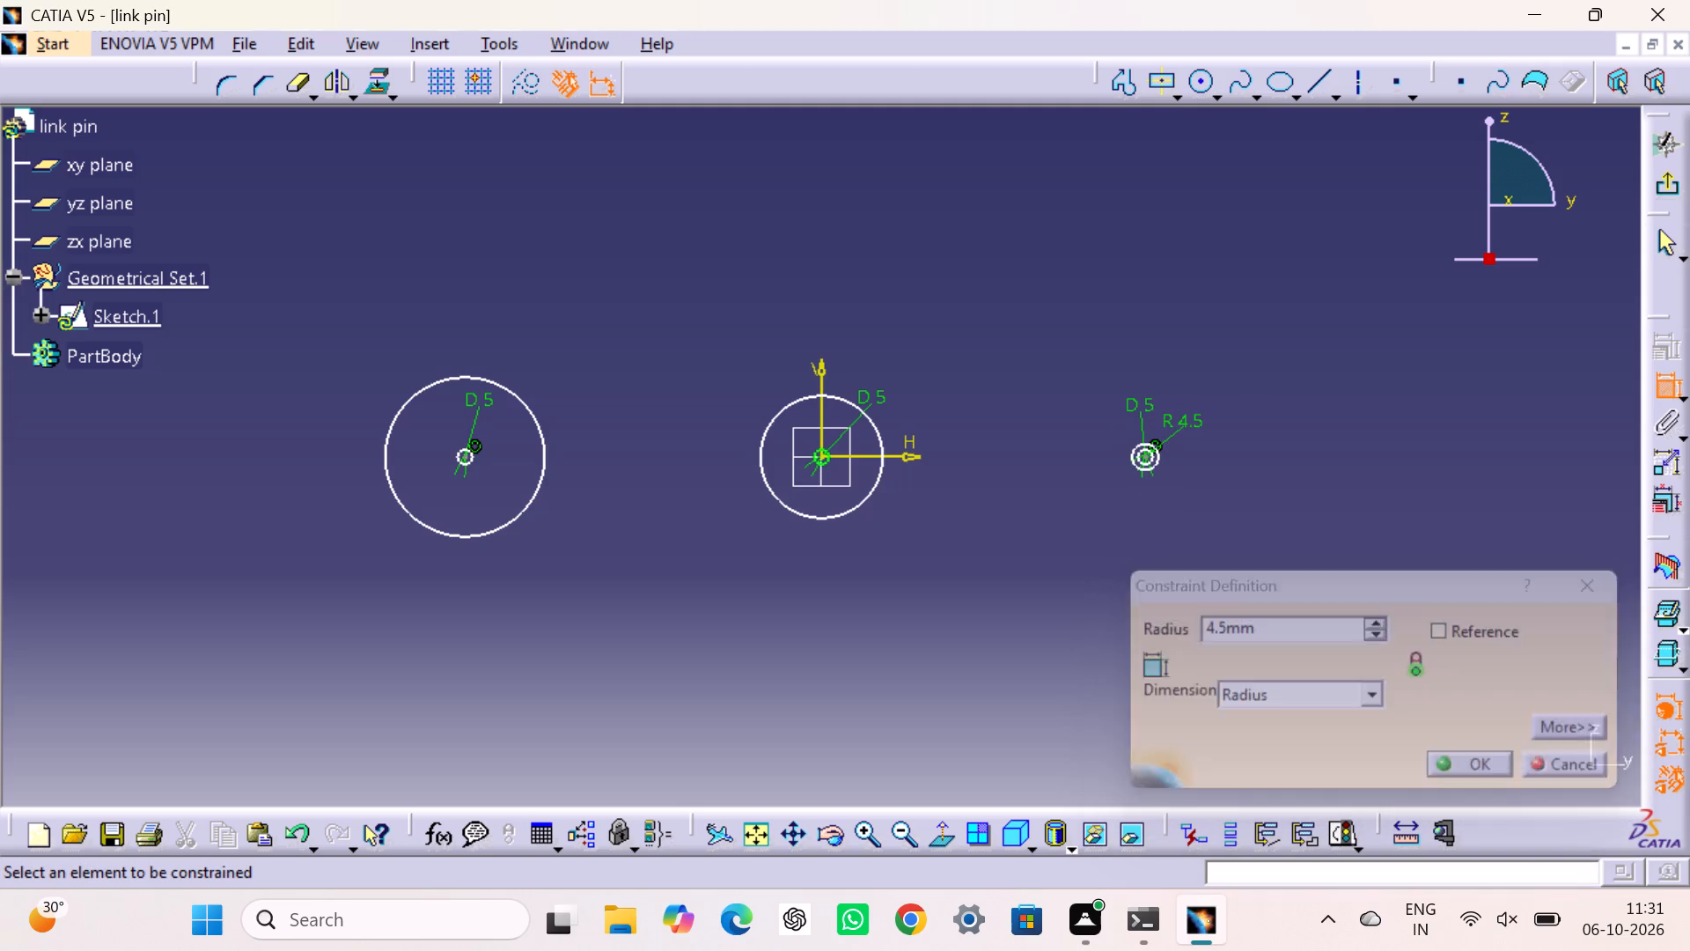
Dimension the outer circle at the sketch origin to a radius of 4.5 mm.
{"action": "left_click", "coordinate": [883, 430]}
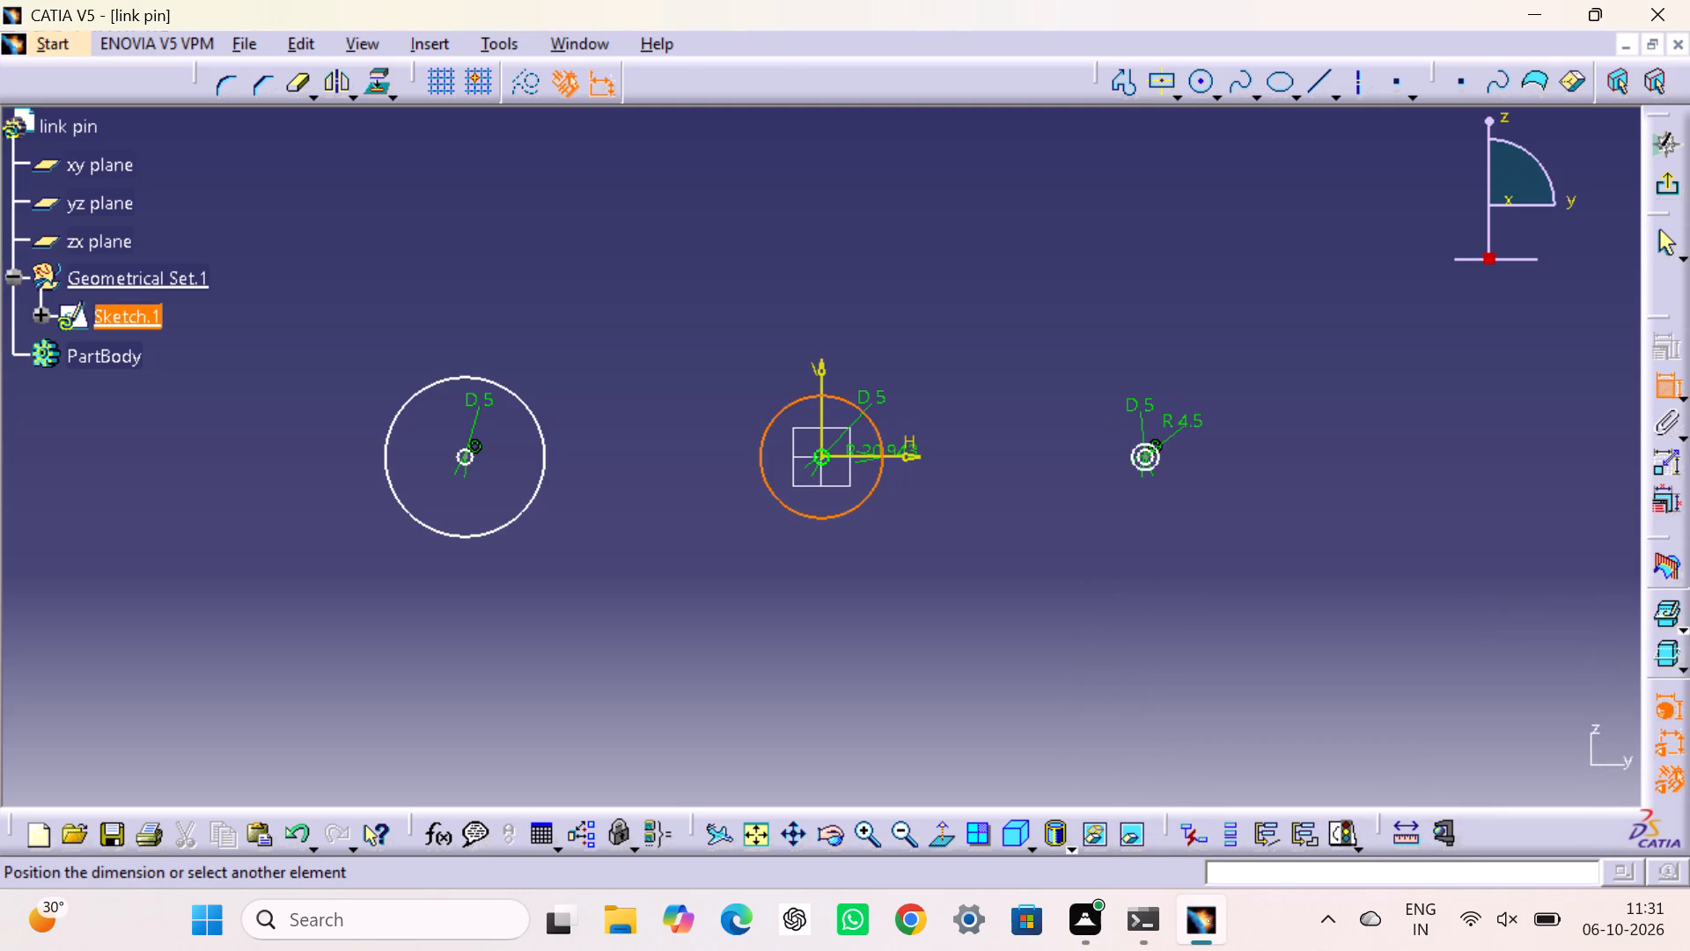
{"action": "left_click", "coordinate": [907, 411]}
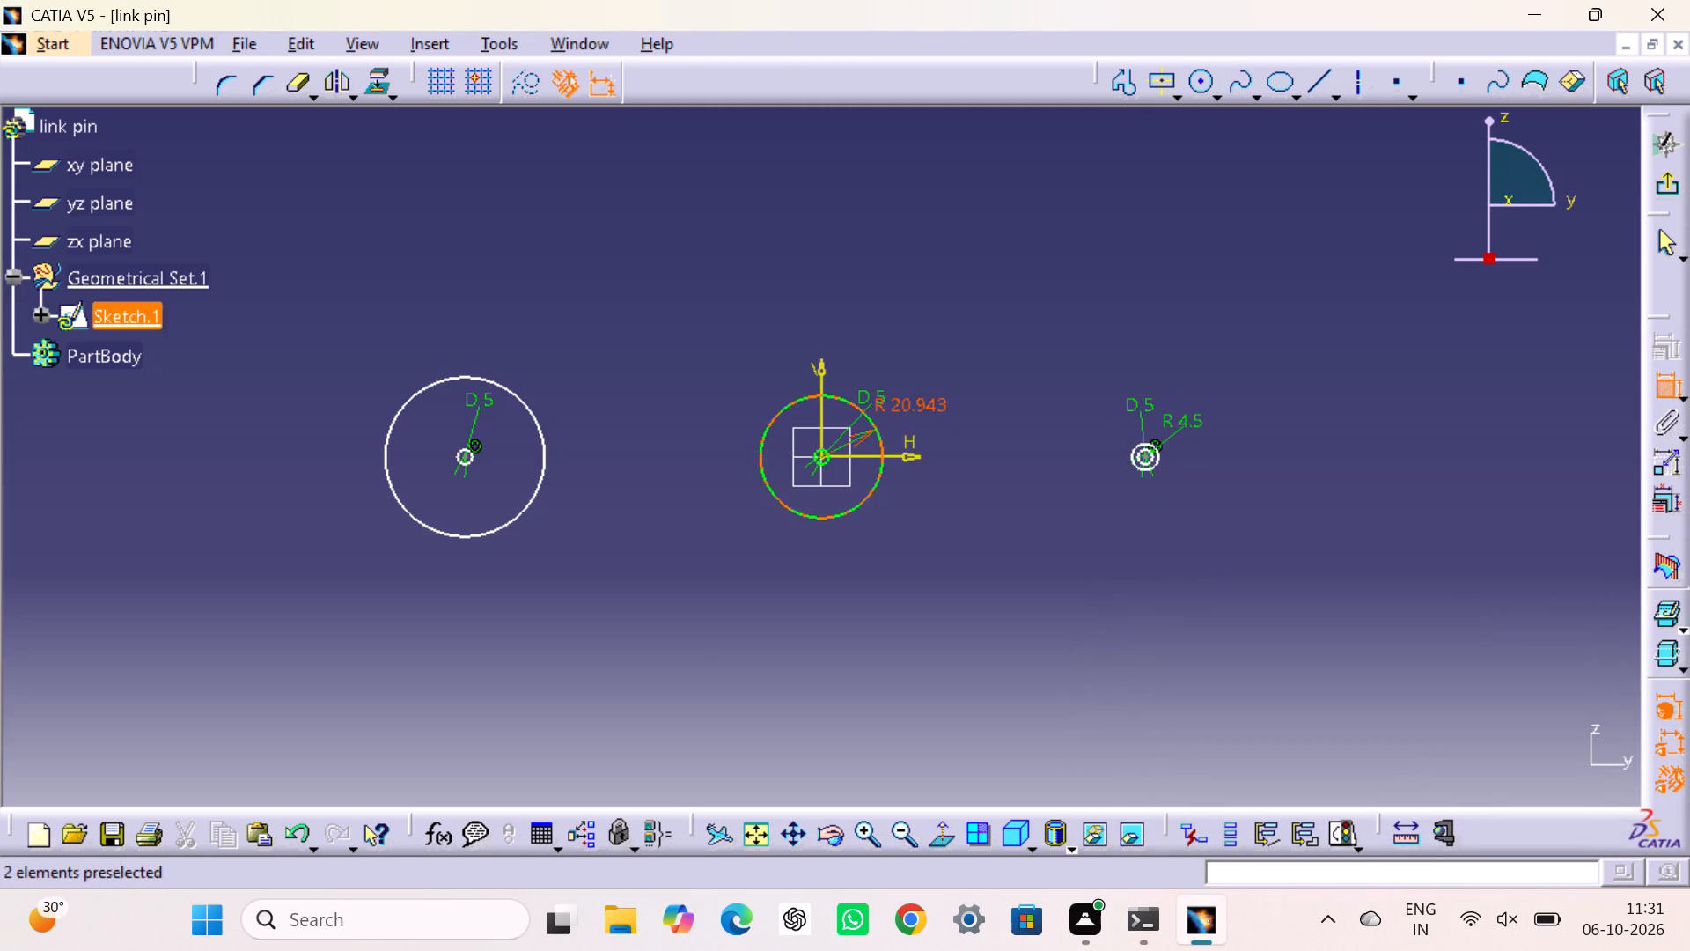
{"action": "double_click", "coordinate": [912, 402]}
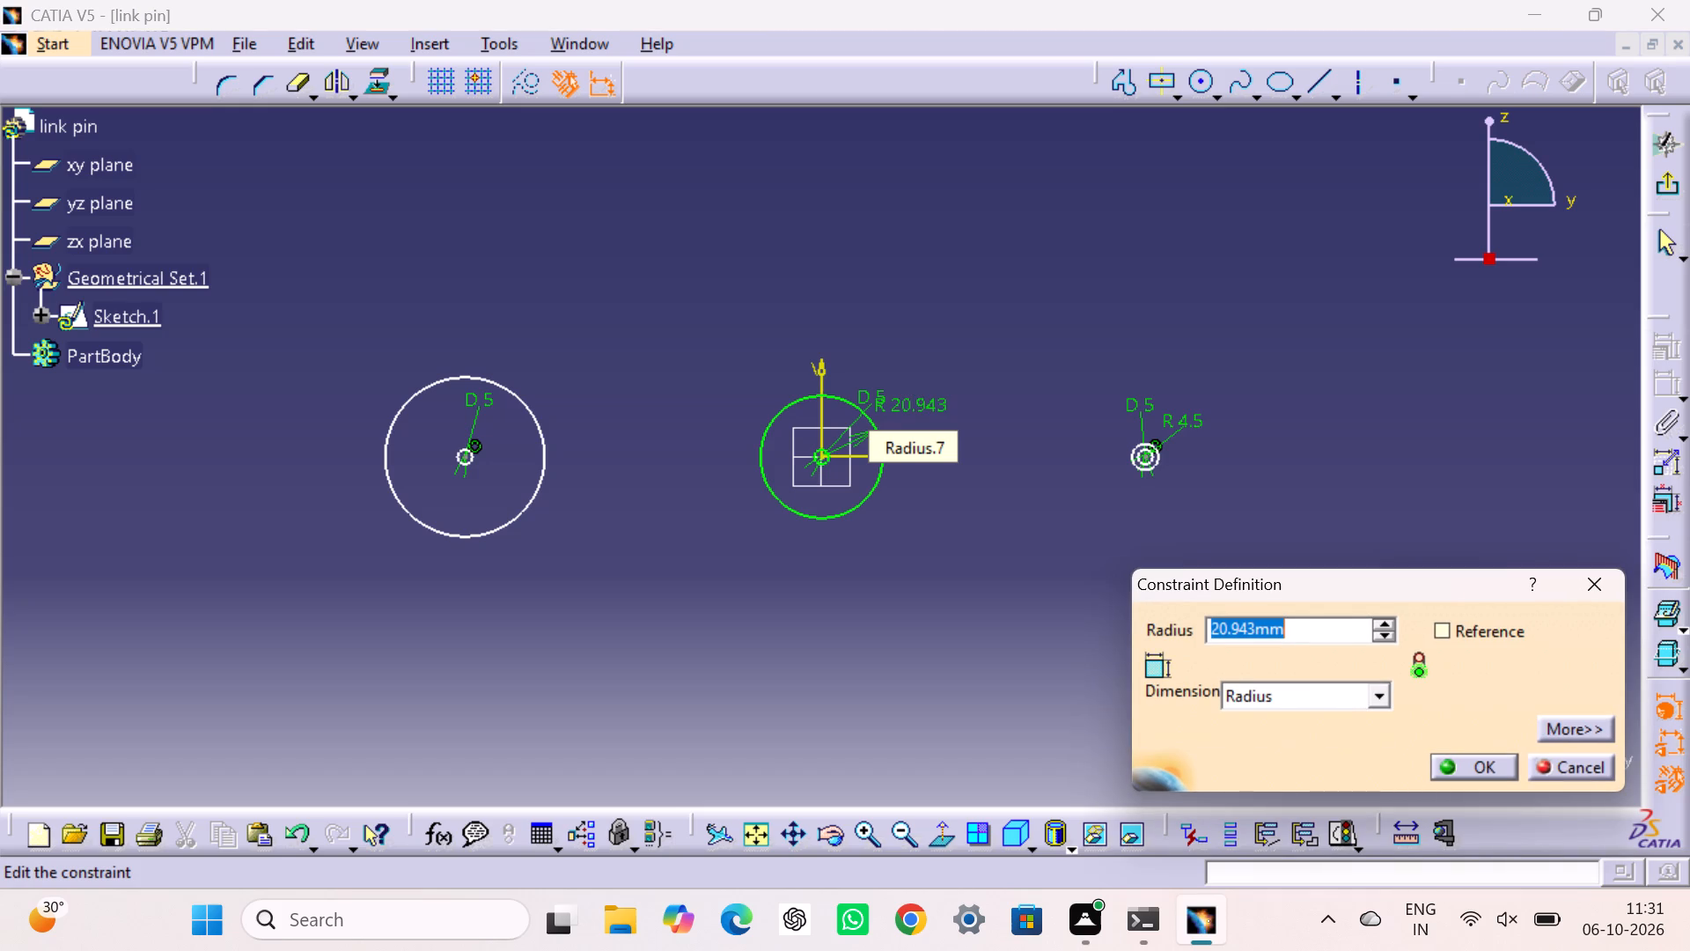
{"action": "key", "text": "4"}
{"action": "key", "text": "period"}
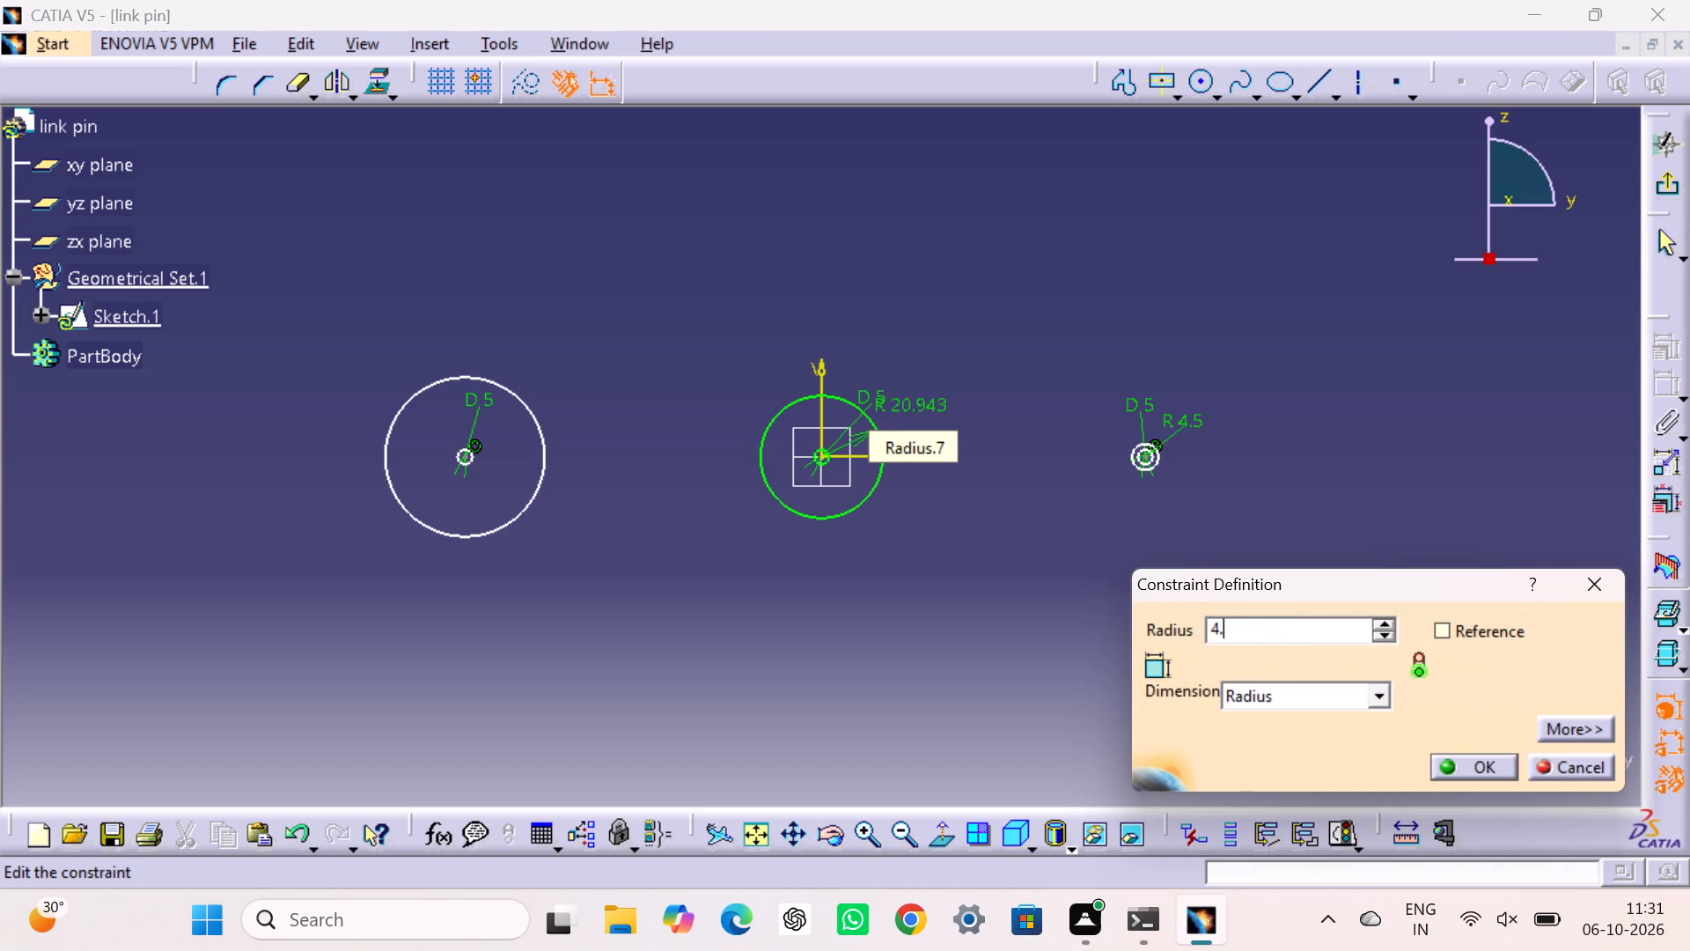
{"action": "key", "text": "5"}
{"action": "key", "text": "Return"}
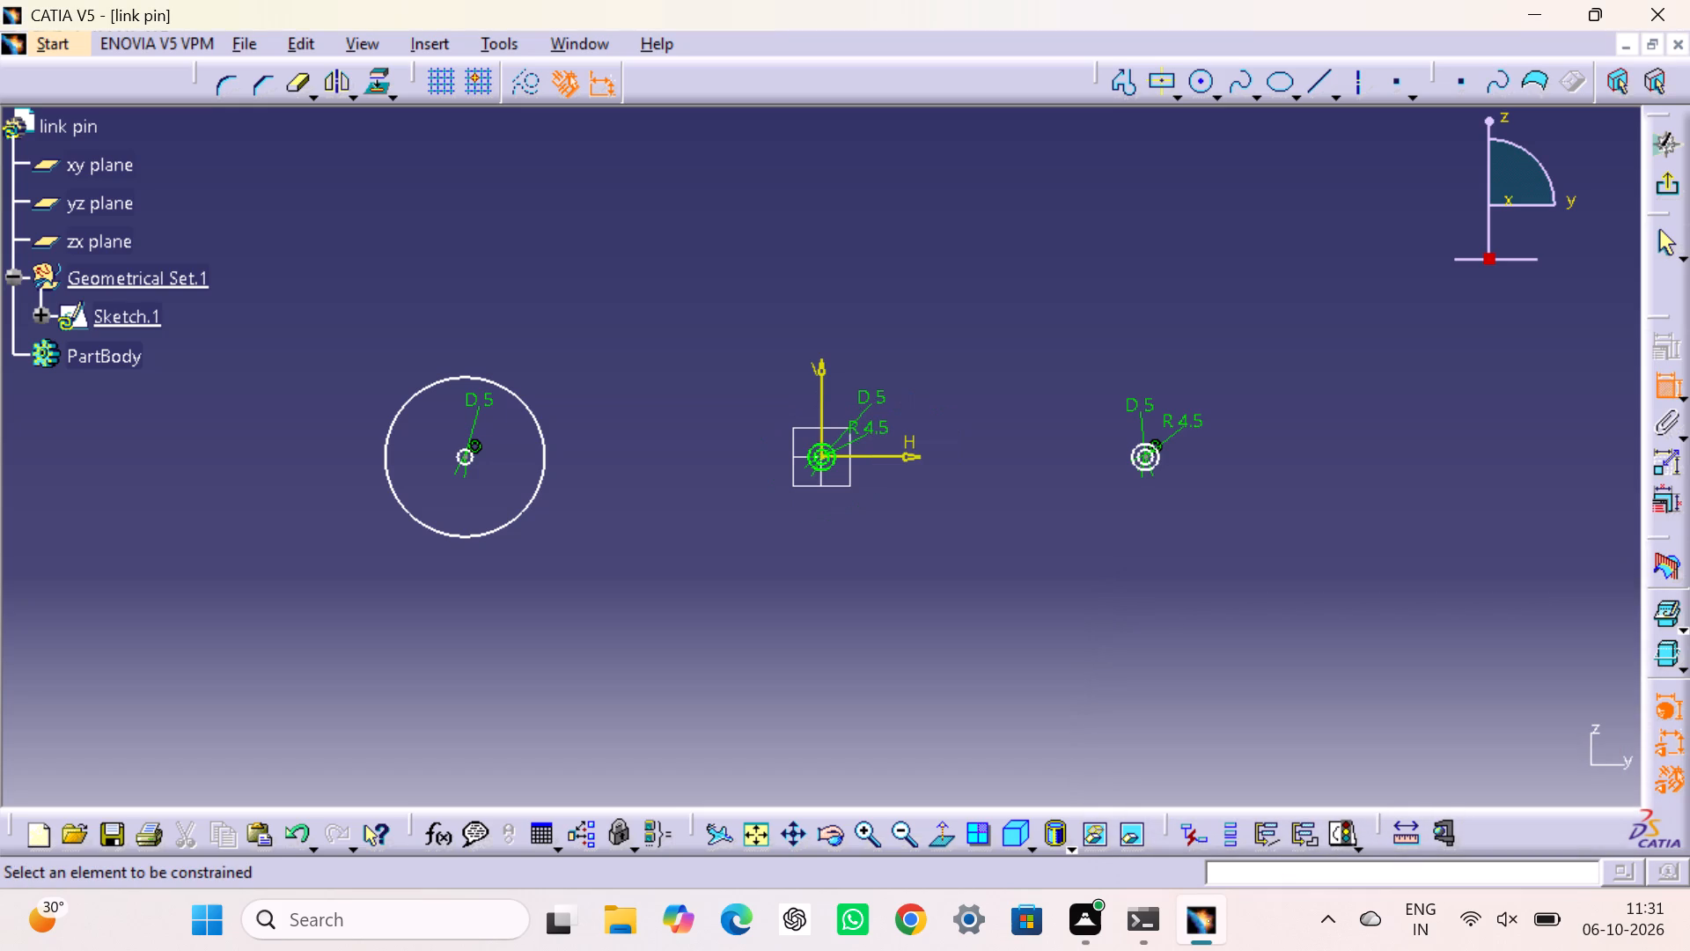
Dimension the outer circle on the negative H axis to a radius of 4.5 mm.
{"action": "left_click", "coordinate": [538, 426]}
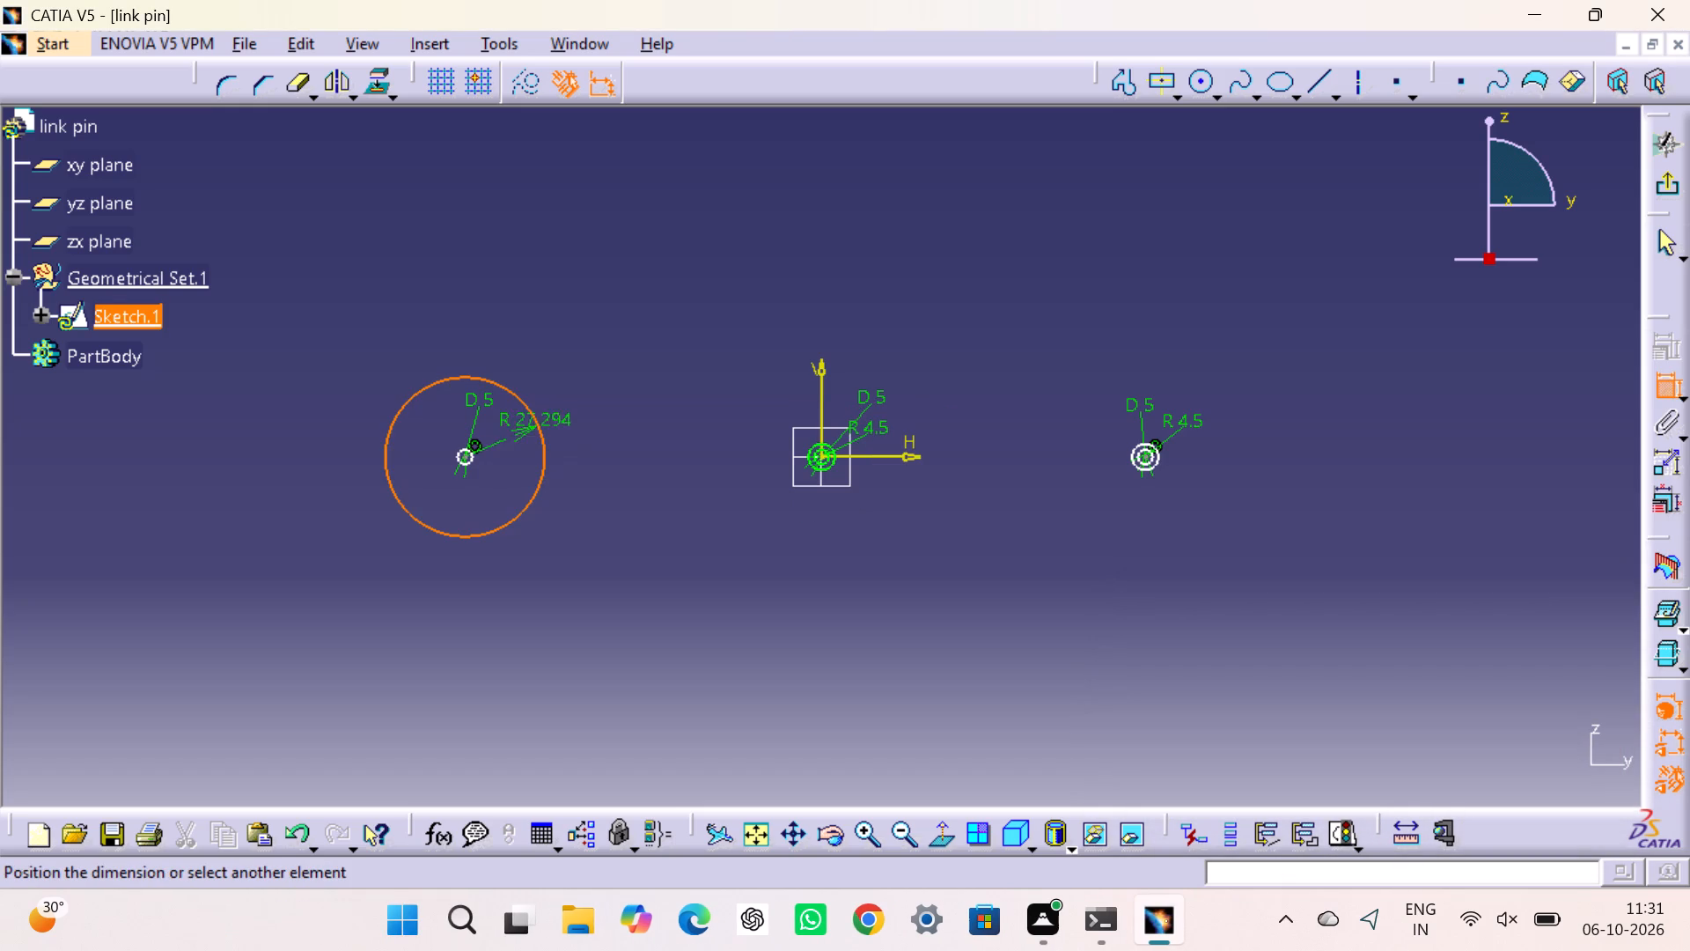
{"action": "left_click", "coordinate": [514, 427]}
{"action": "double_click", "coordinate": [514, 427]}
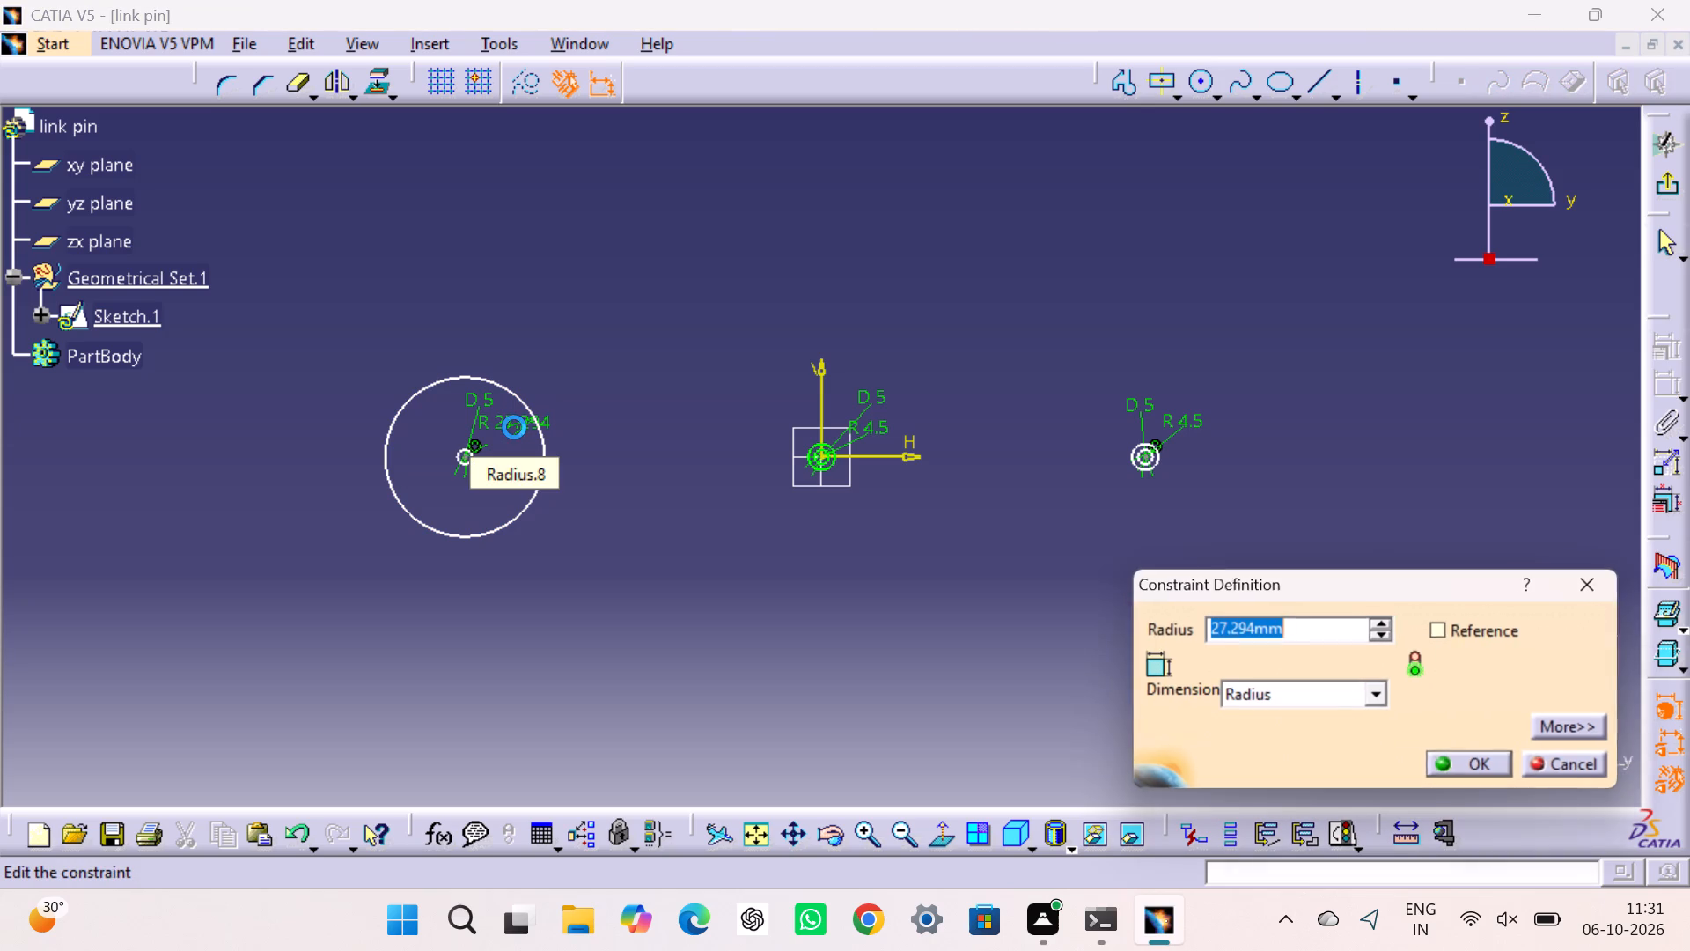
{"action": "key", "text": "4"}
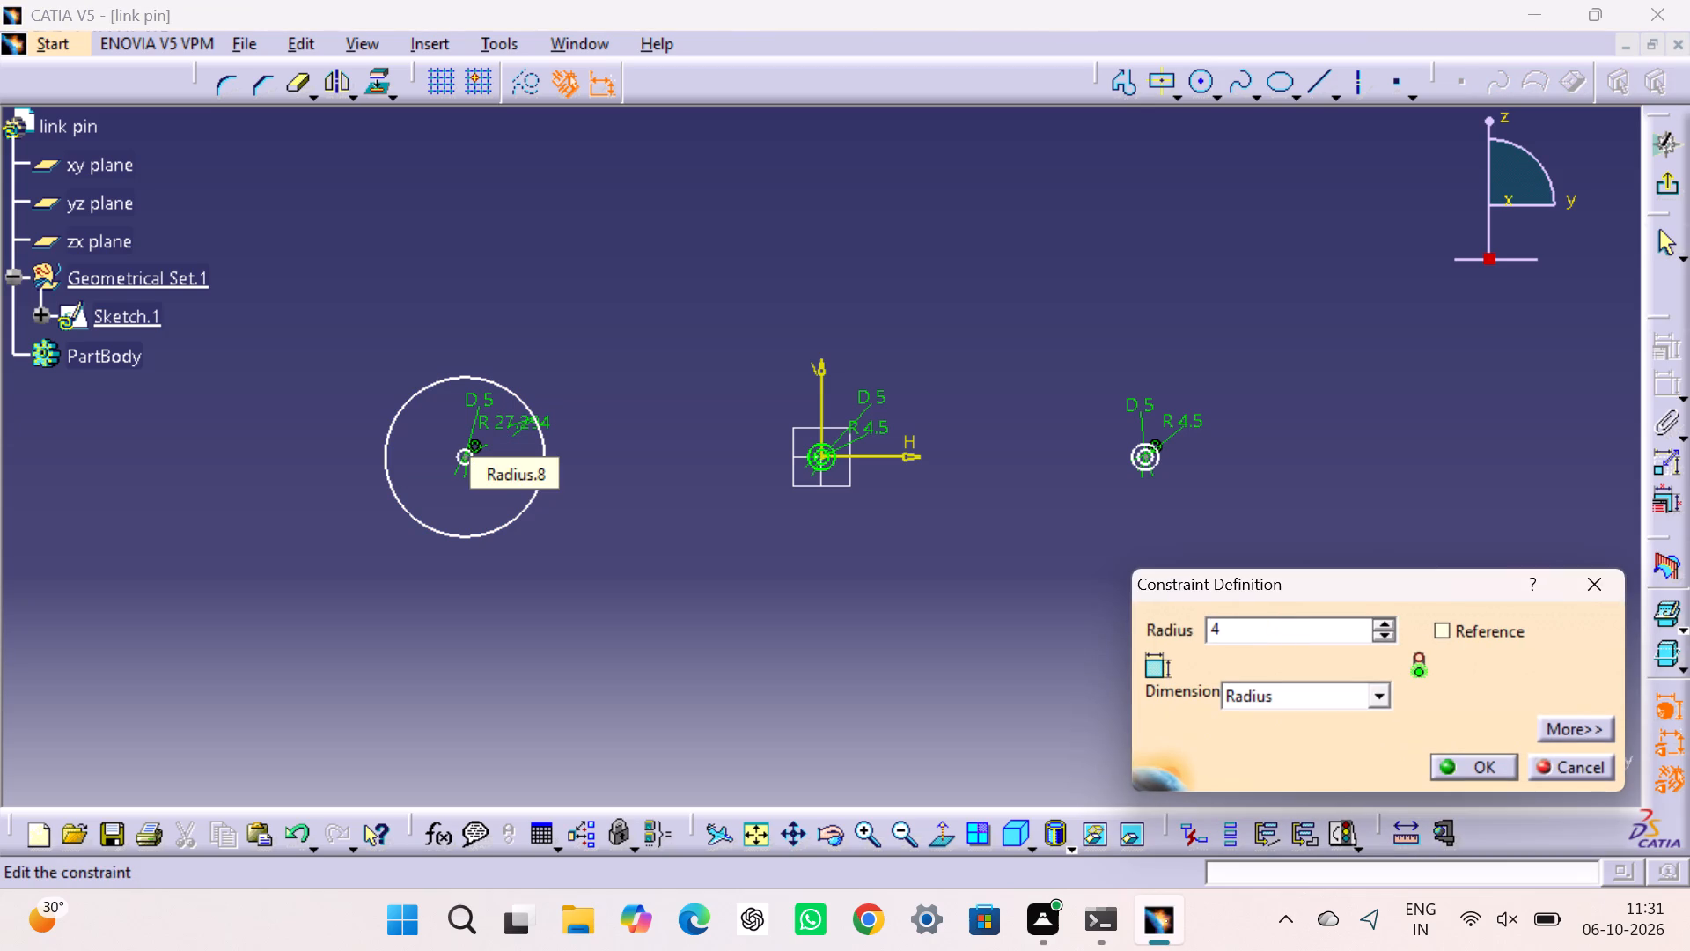
{"action": "key", "text": "period"}
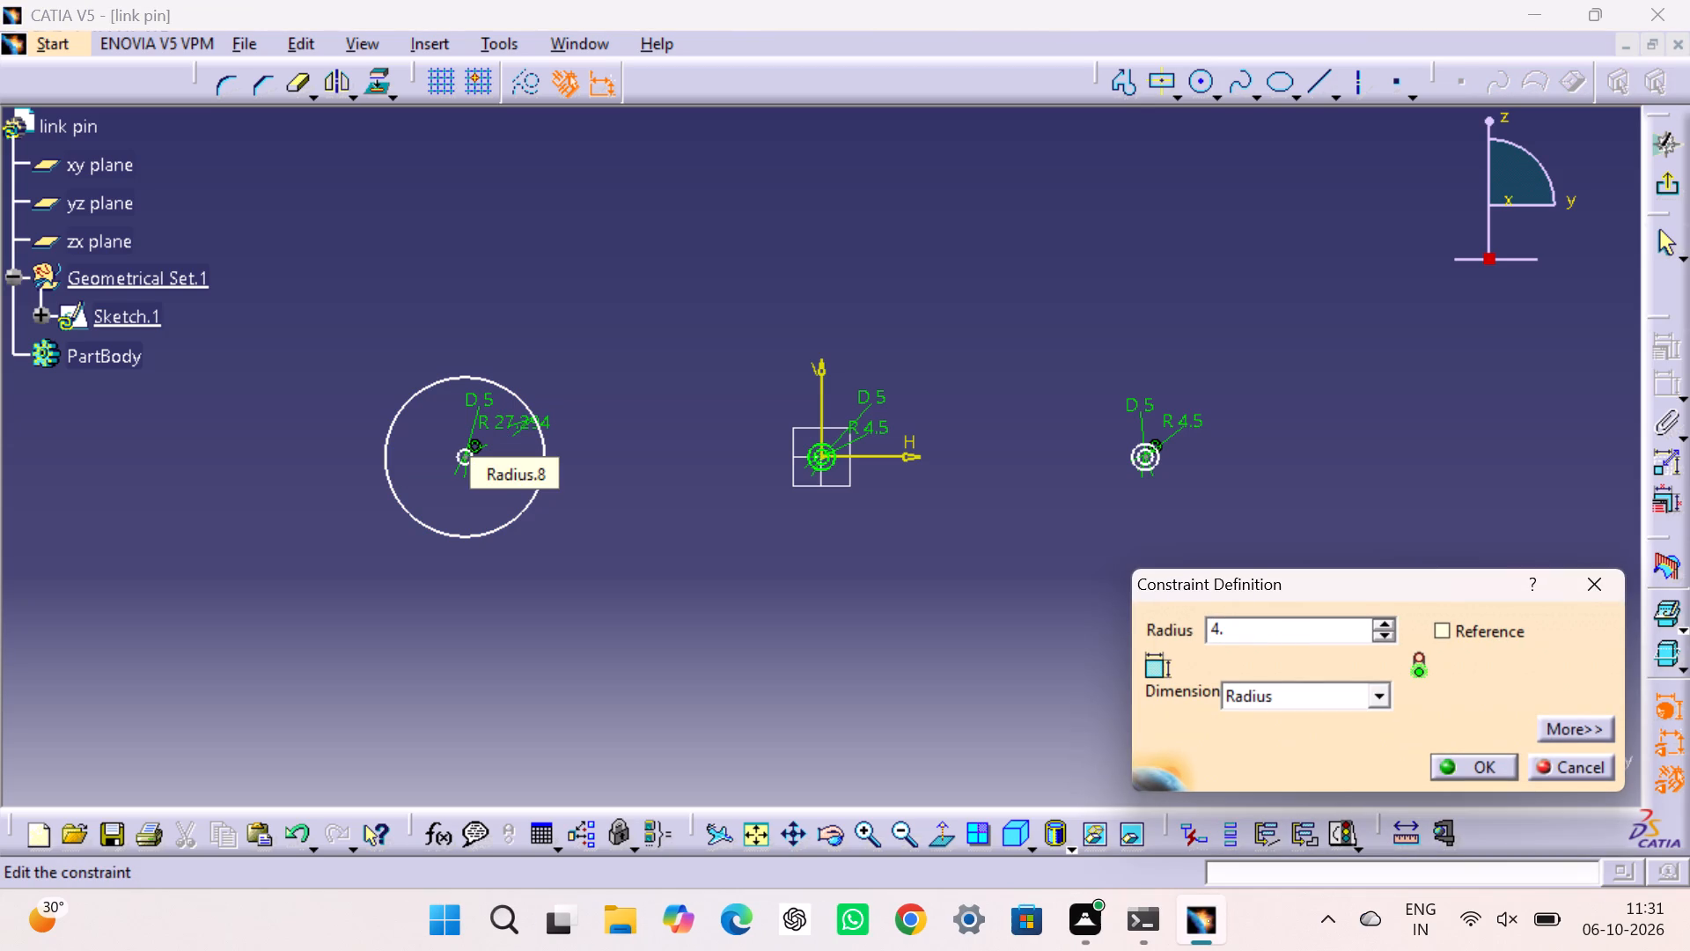
{"action": "key", "text": "5"}
{"action": "key", "text": "Return"}
{"action": "left_click", "coordinate": [637, 331]}
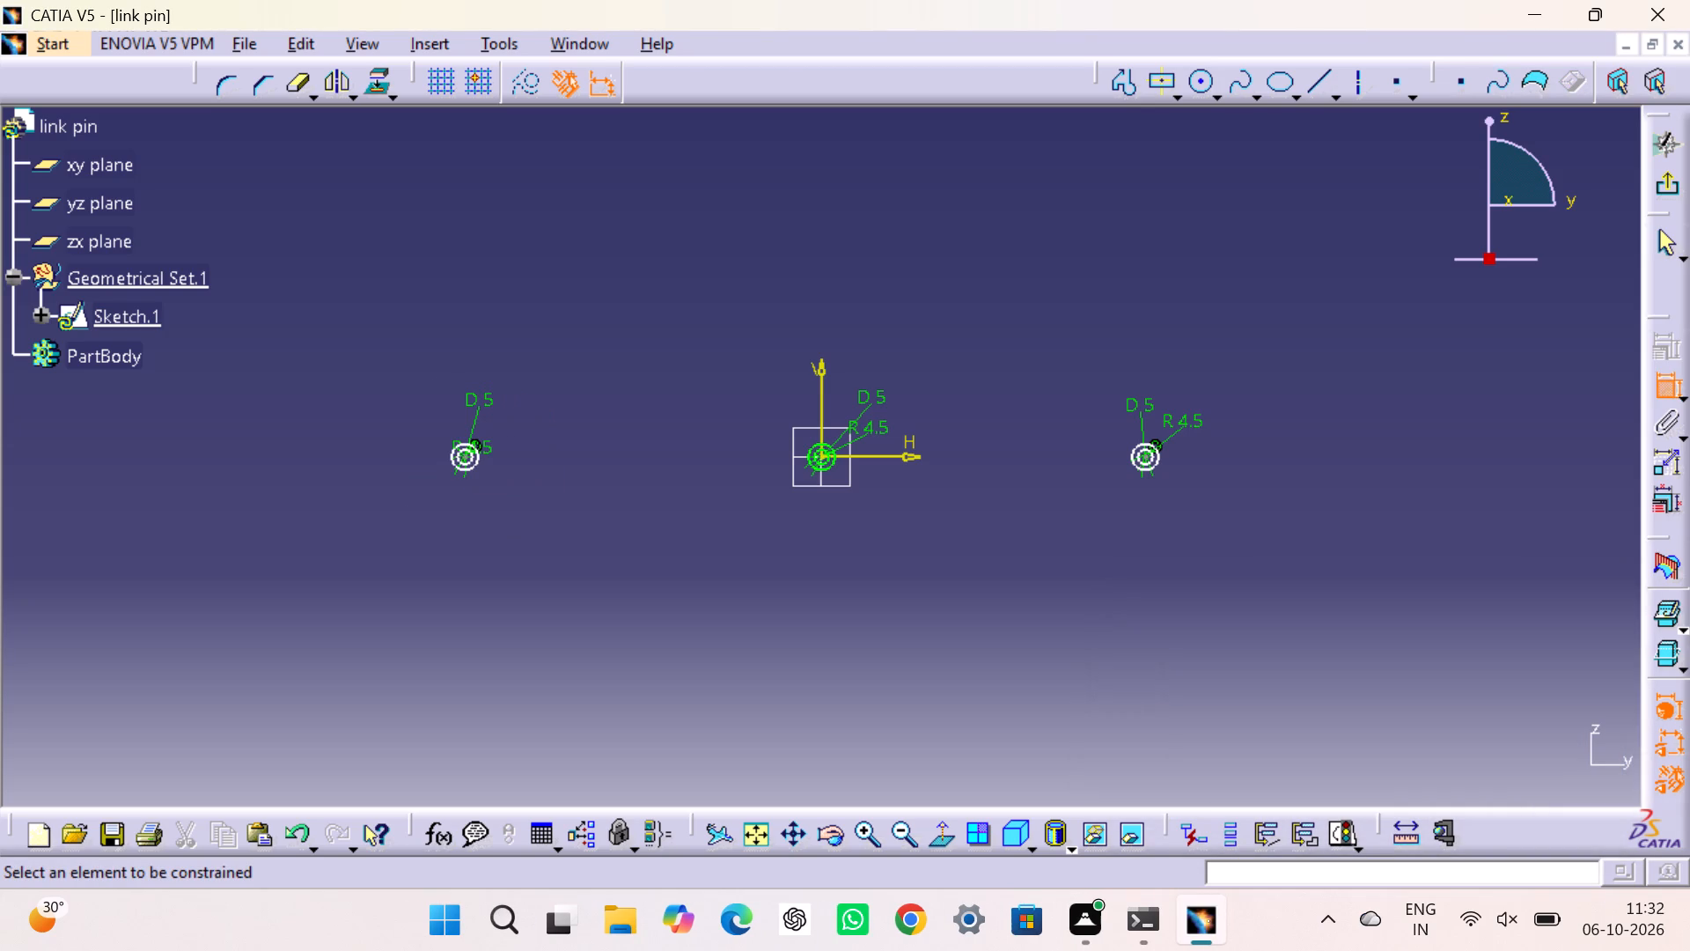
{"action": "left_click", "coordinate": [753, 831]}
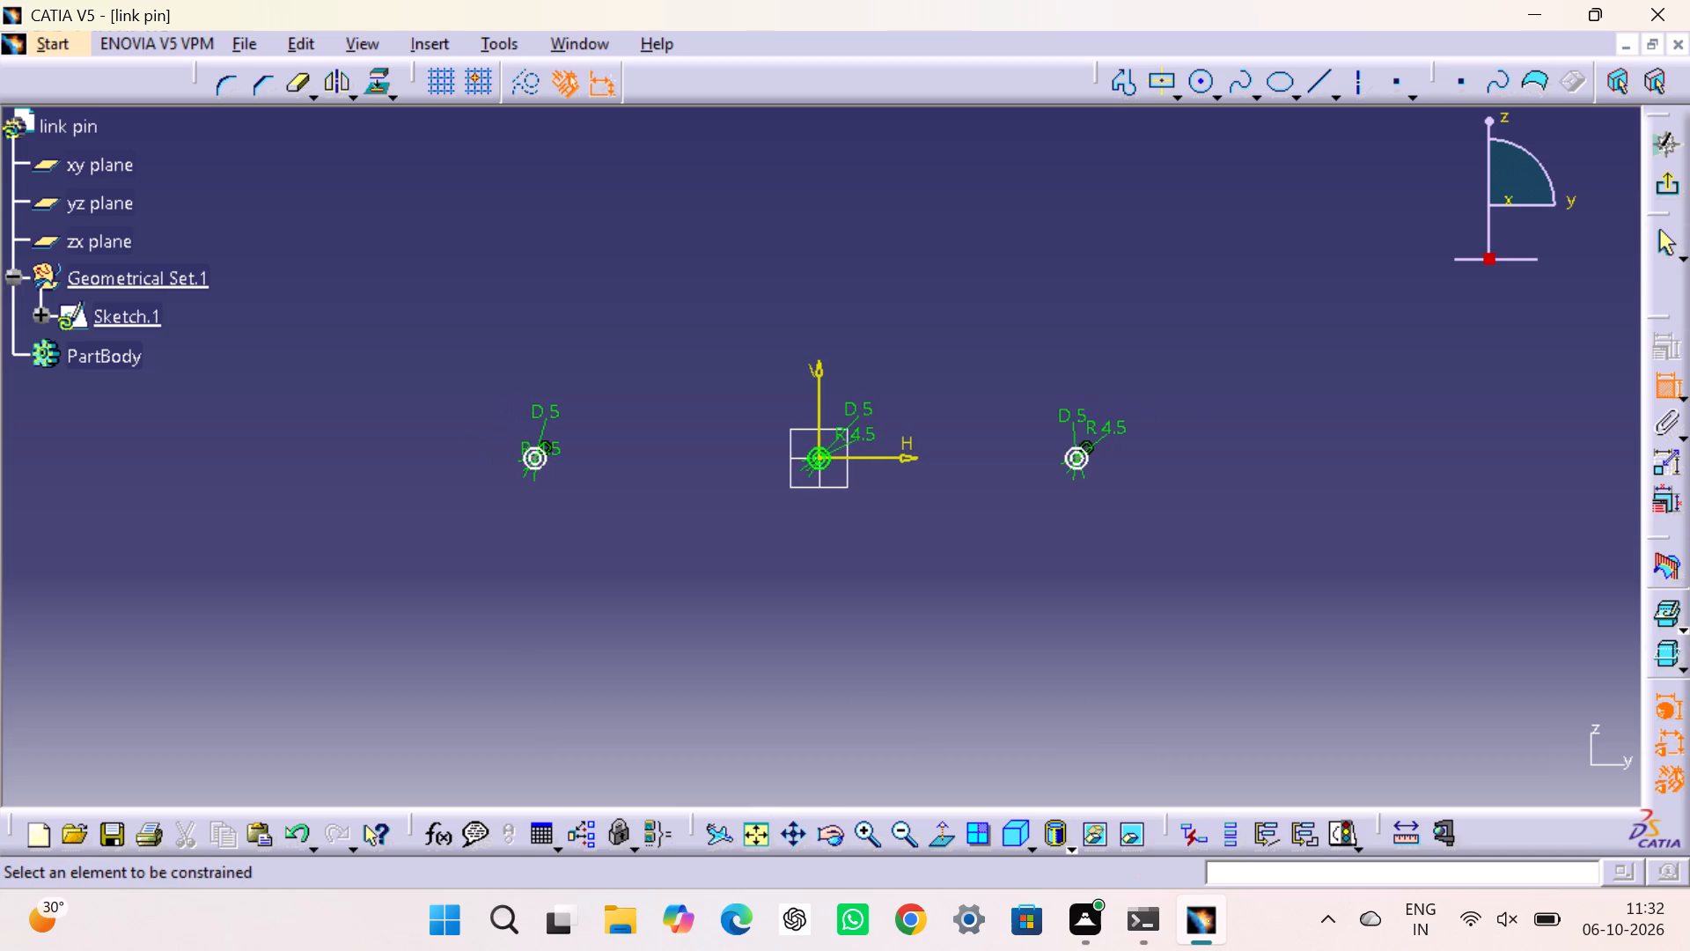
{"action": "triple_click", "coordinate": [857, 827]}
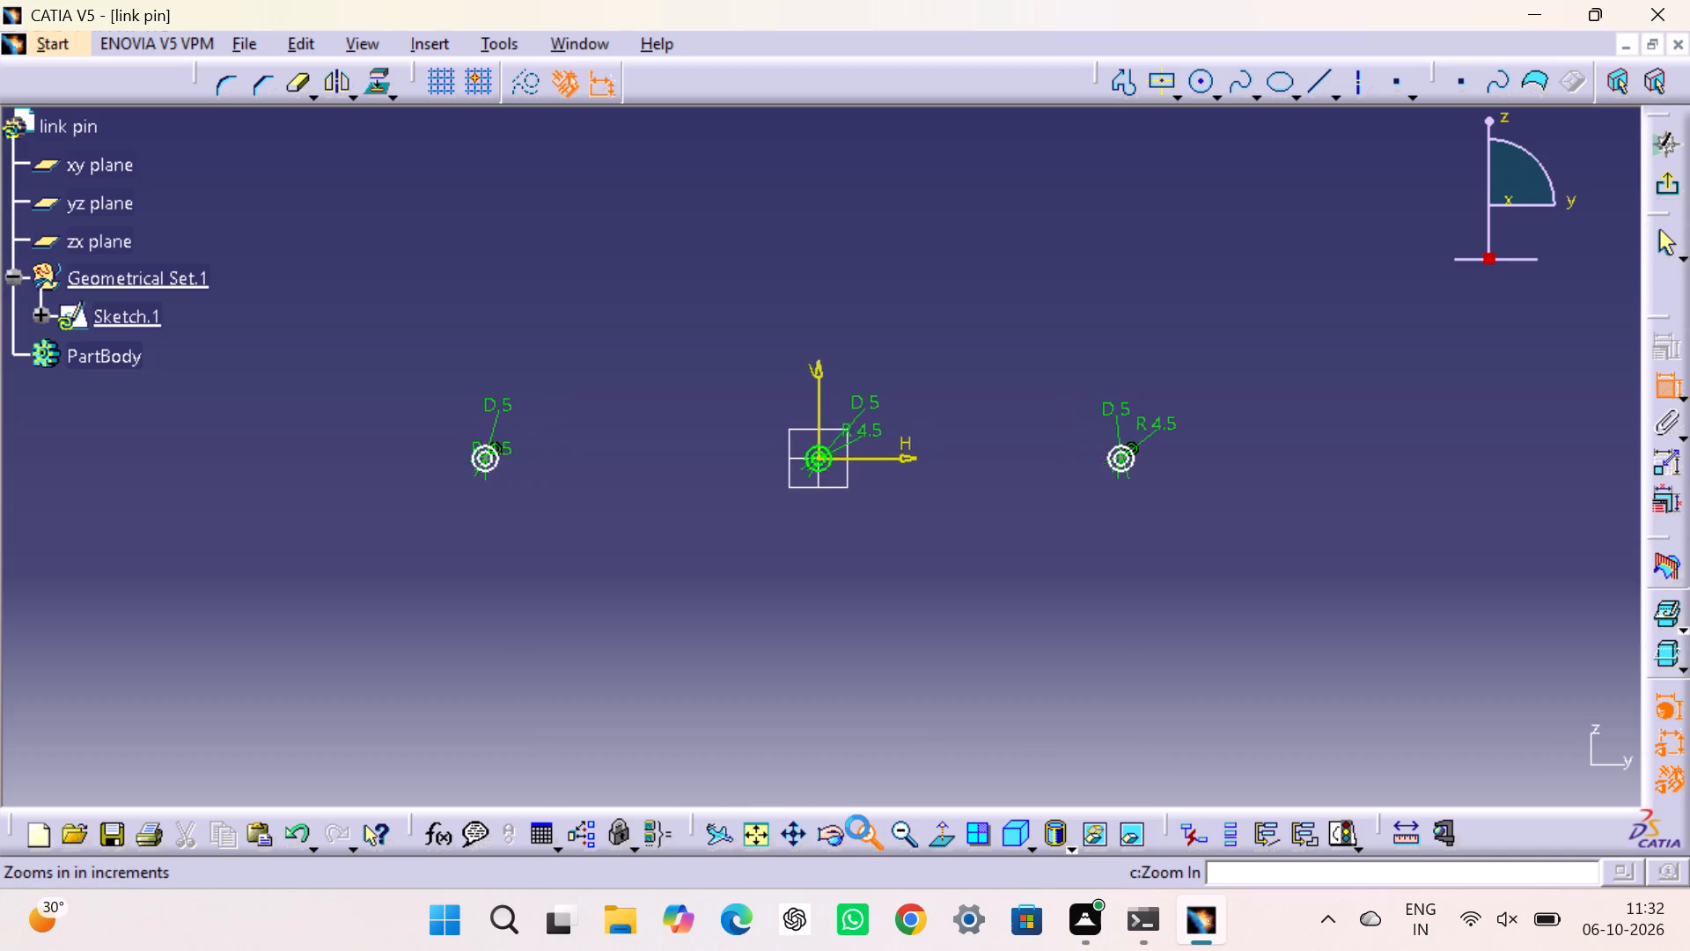
Move the 5 mm diameter labels at the origin and positive-H circles, and the latter's 4.5 mm radius label, closer to their circles.
{"action": "triple_click", "coordinate": [857, 827]}
{"action": "triple_click", "coordinate": [857, 827]}
{"action": "triple_click", "coordinate": [857, 827]}
{"action": "left_click", "coordinate": [857, 827]}
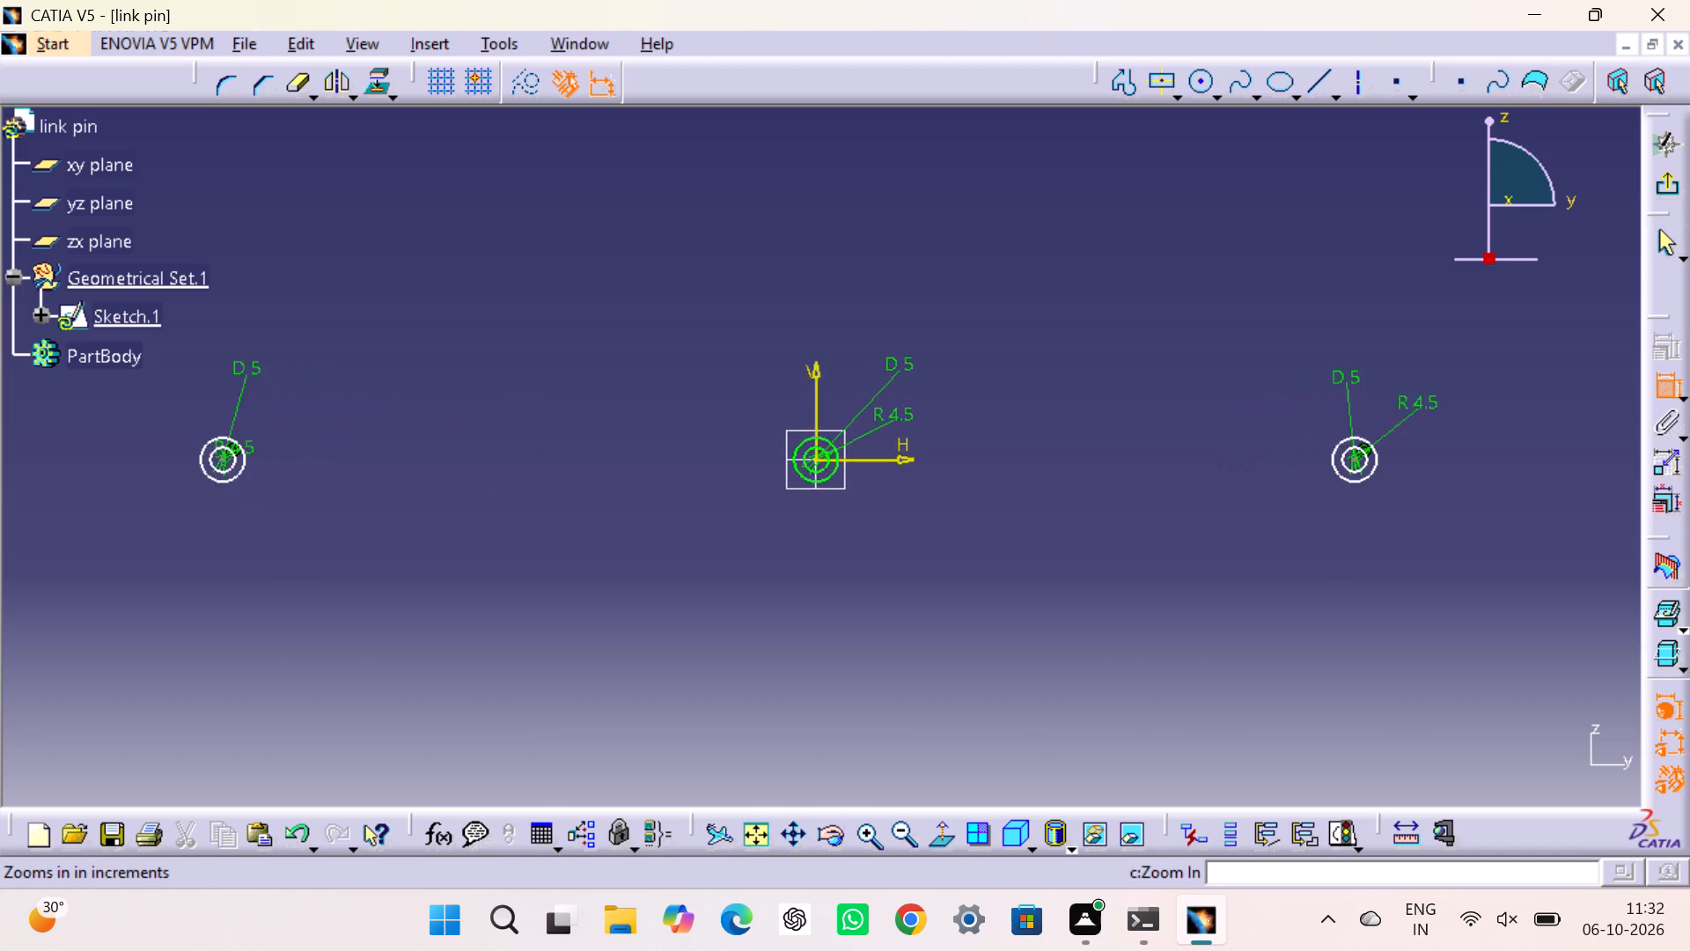
{"action": "key", "text": "Escape"}
{"action": "key", "text": "Escape"}
{"action": "key", "text": "Escape"}
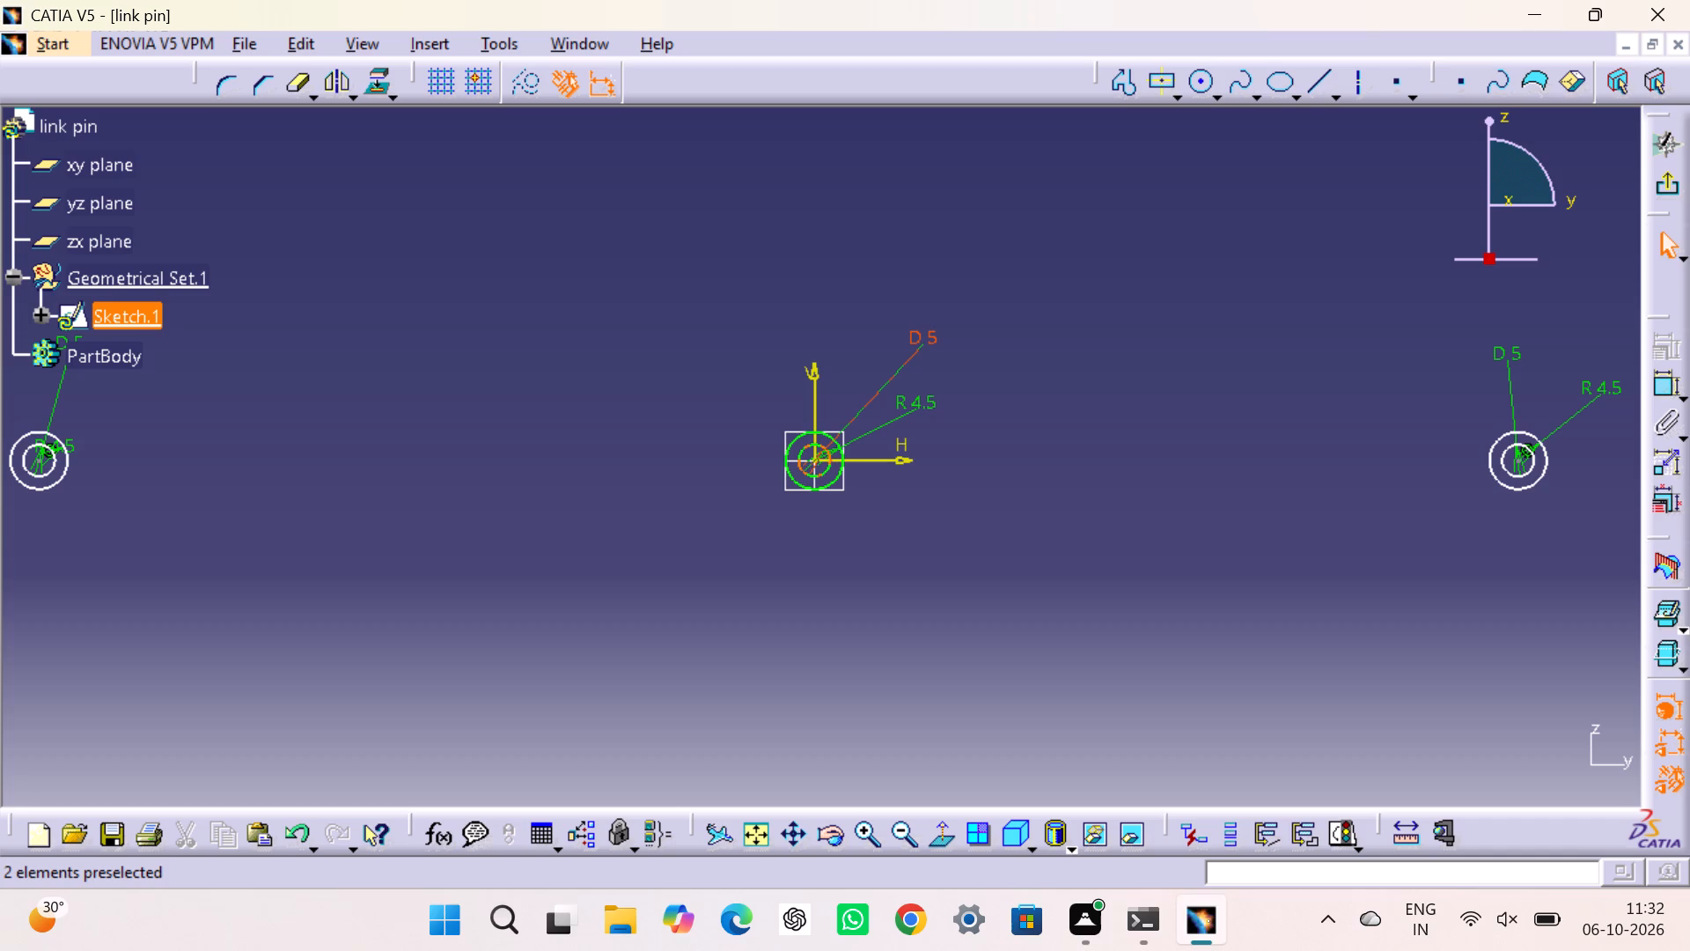
{"action": "left_click_drag", "start_coordinate": [924, 336], "coordinate": [812, 435]}
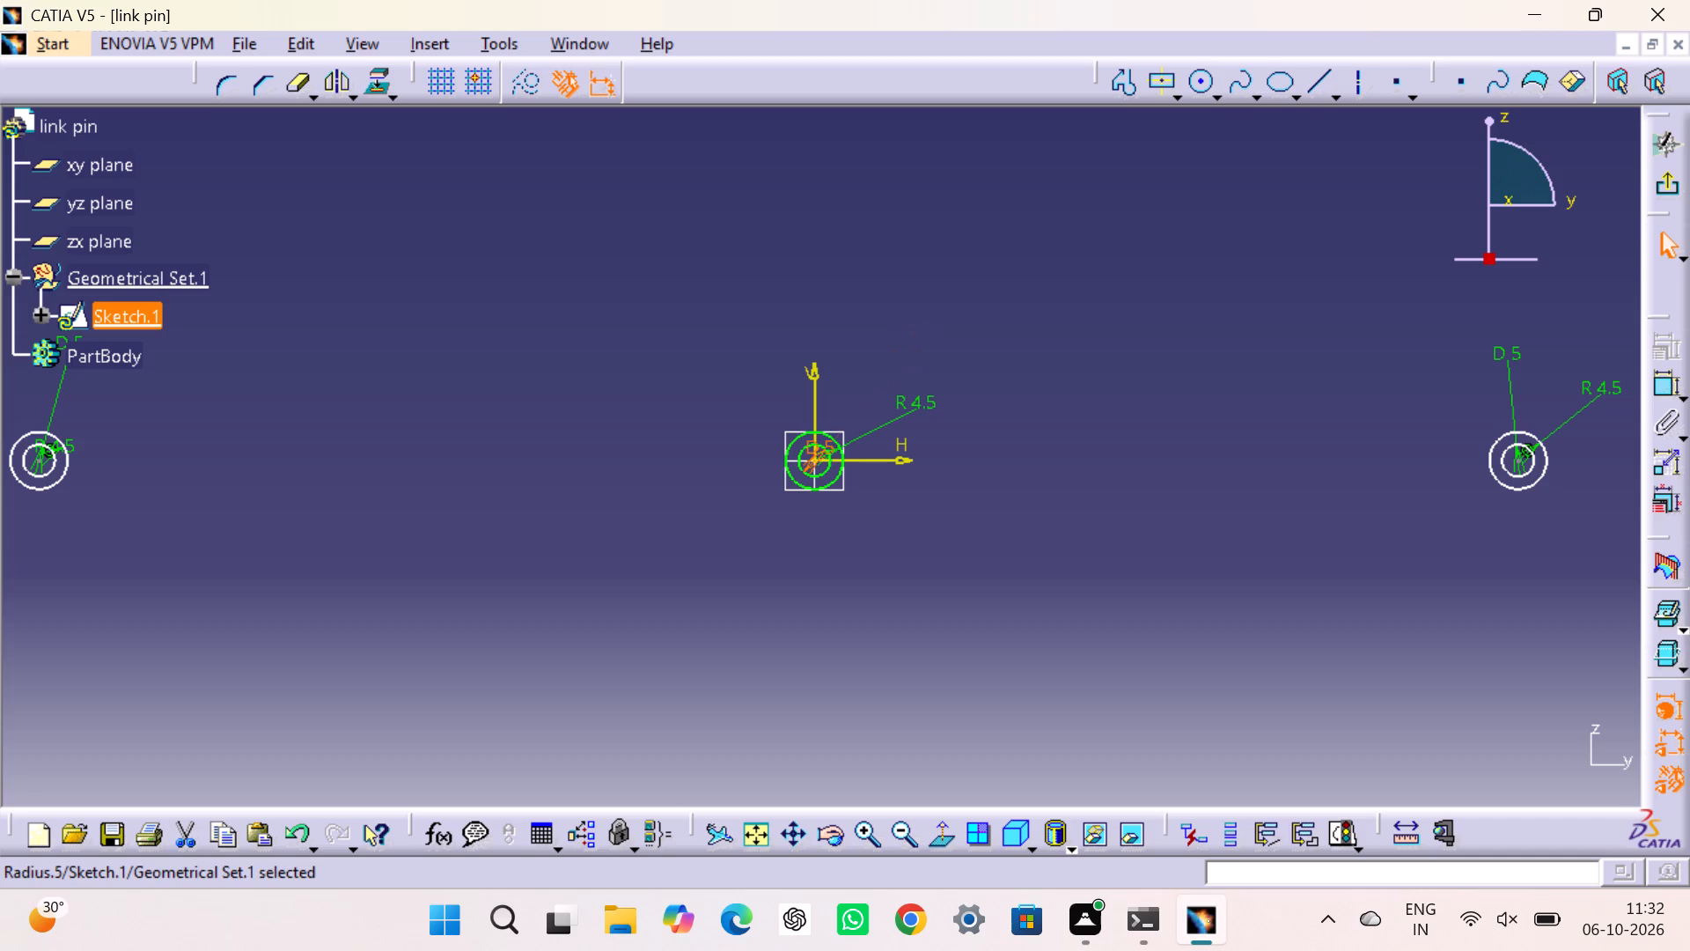
{"action": "left_click_drag", "start_coordinate": [812, 435], "coordinate": [854, 407]}
{"action": "left_click_drag", "start_coordinate": [1510, 353], "coordinate": [1524, 382]}
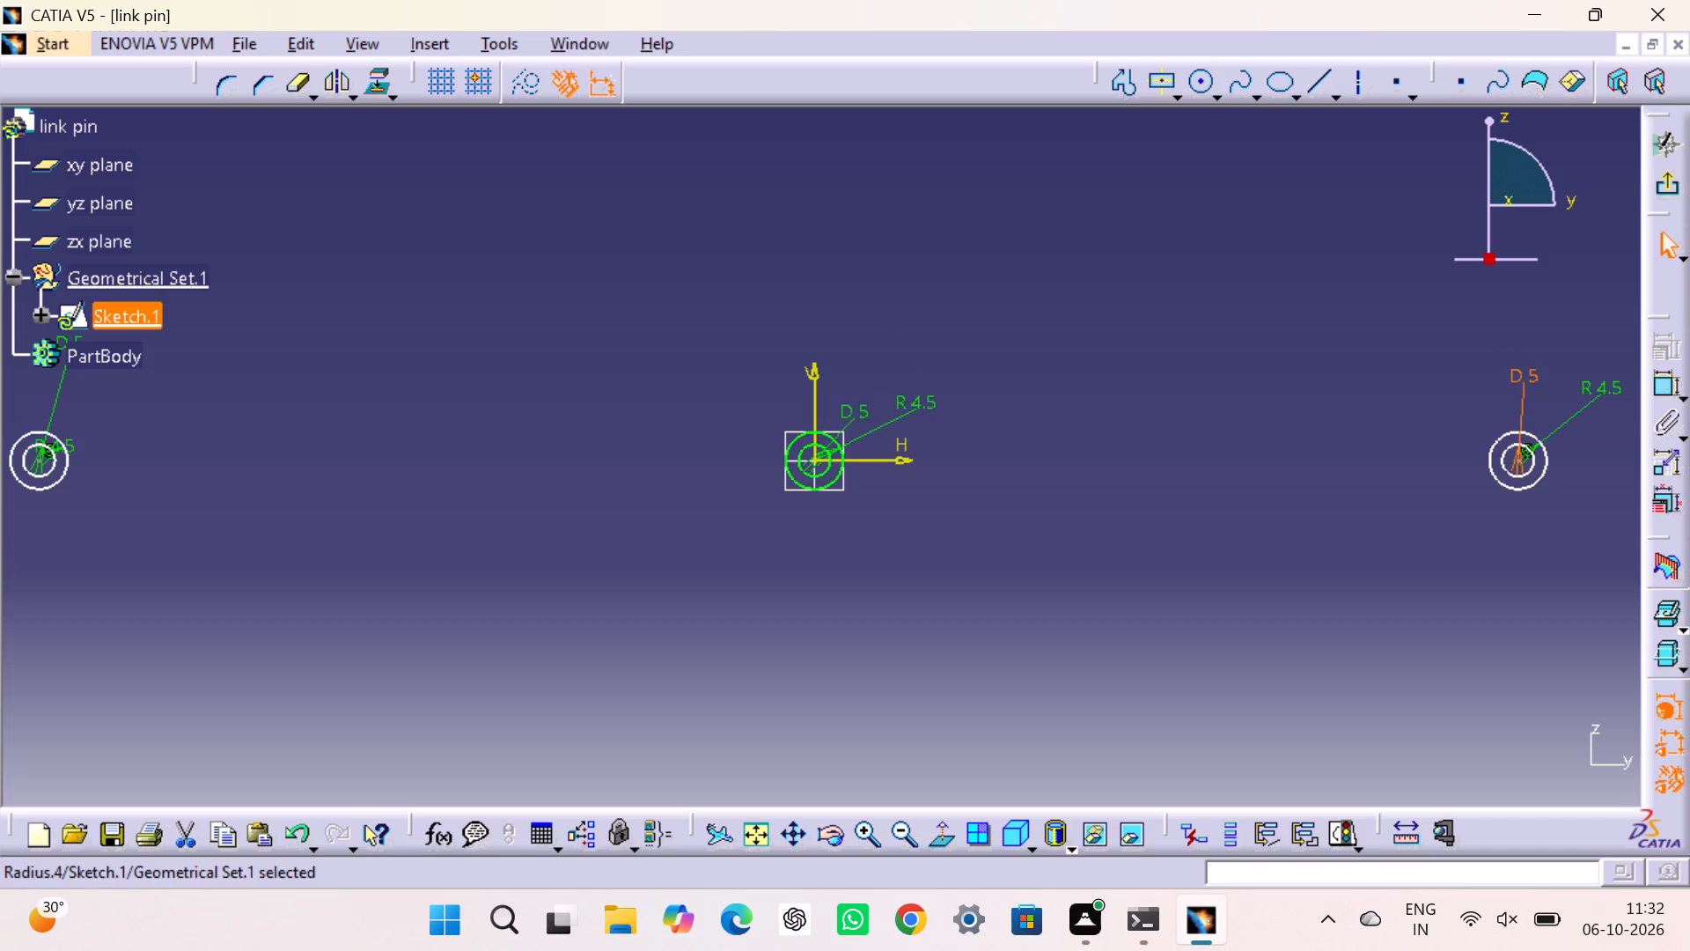
{"action": "left_click_drag", "start_coordinate": [1524, 382], "coordinate": [1517, 395]}
{"action": "left_click_drag", "start_coordinate": [1598, 380], "coordinate": [1569, 400]}
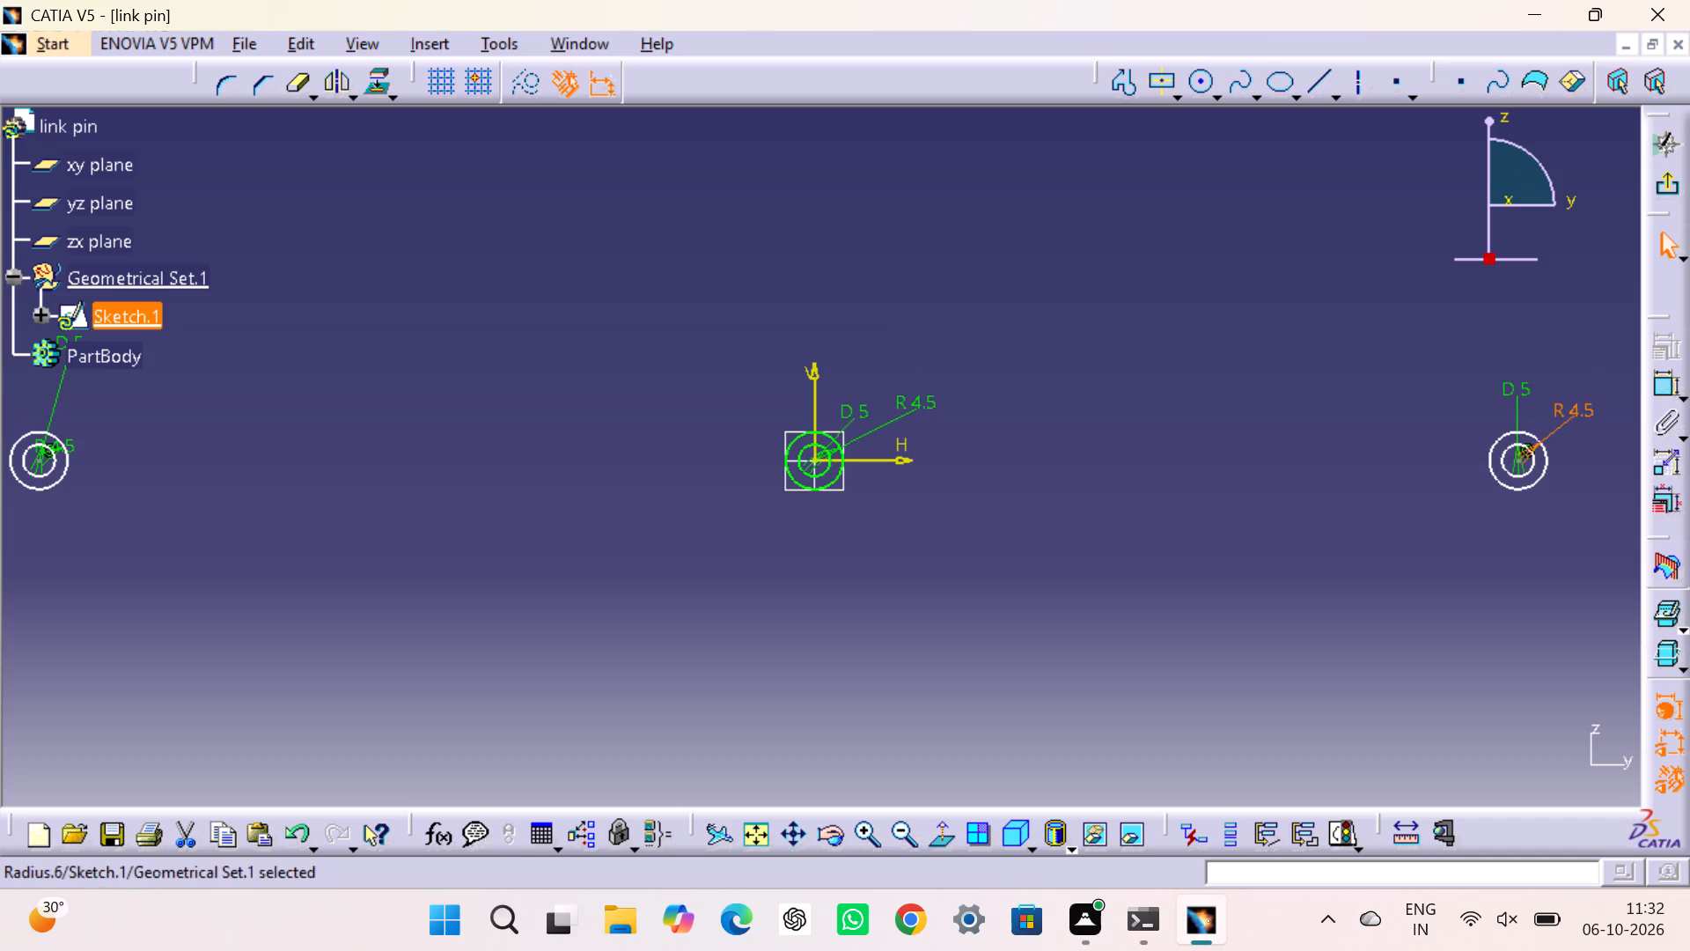
{"action": "left_click_drag", "start_coordinate": [1569, 400], "coordinate": [1551, 399]}
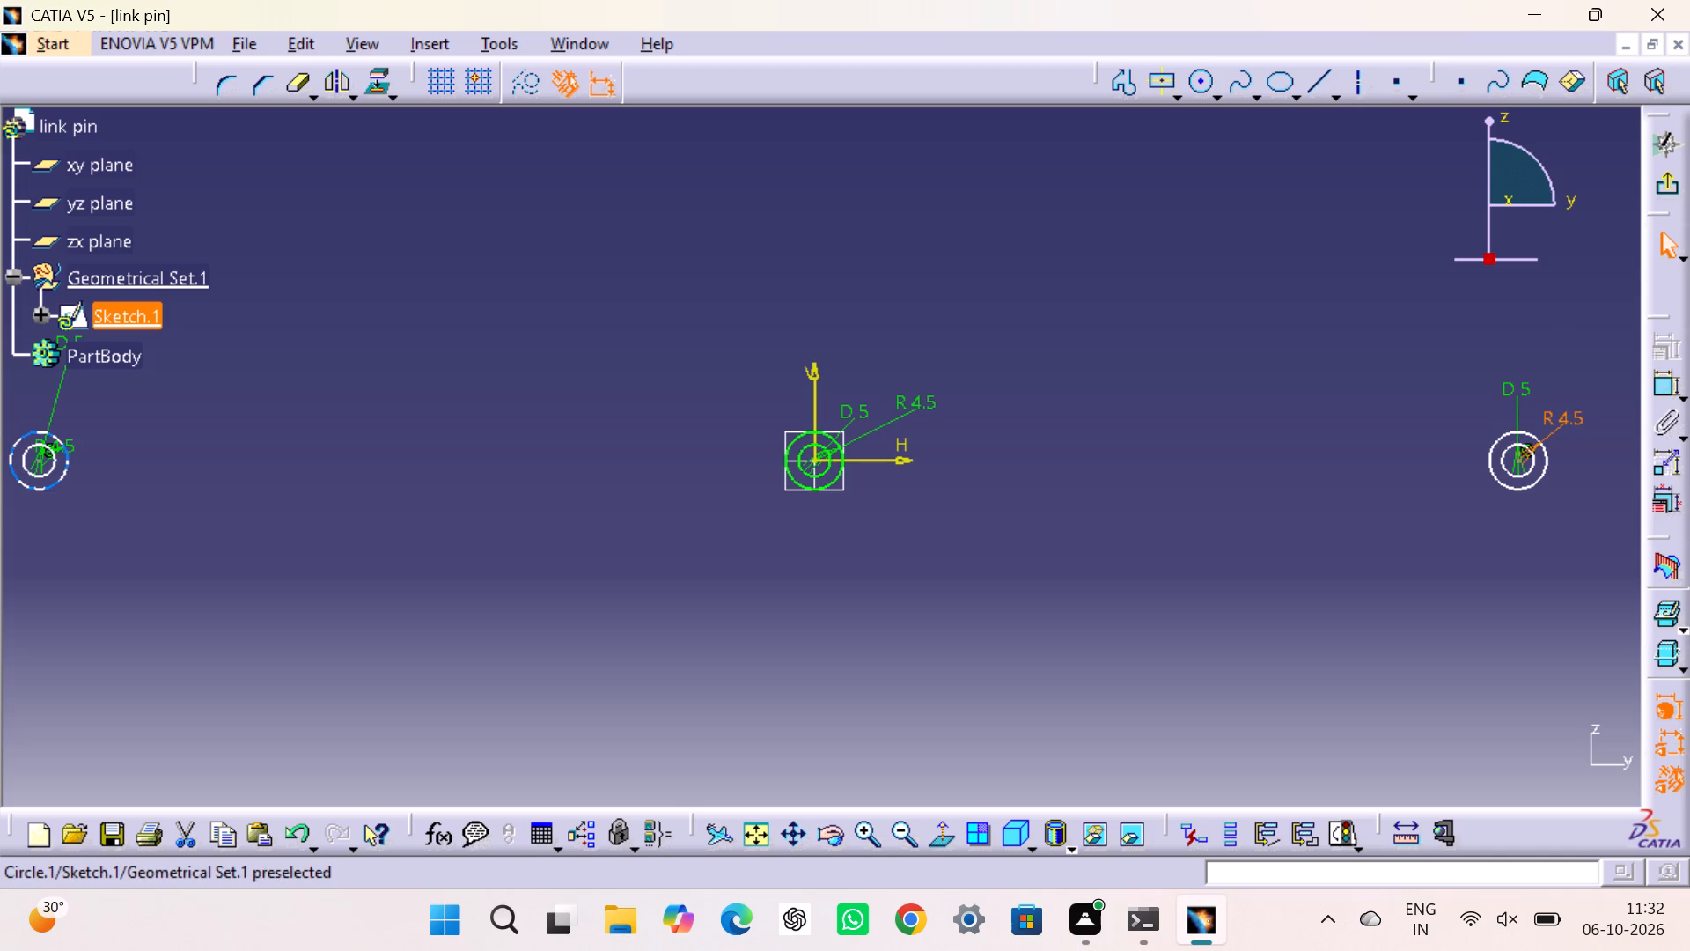
Move the concentric circle pair on the negative H axis toward the sketch origin, to about 46.6 mm from it.
{"action": "left_click_drag", "start_coordinate": [70, 446], "coordinate": [105, 439]}
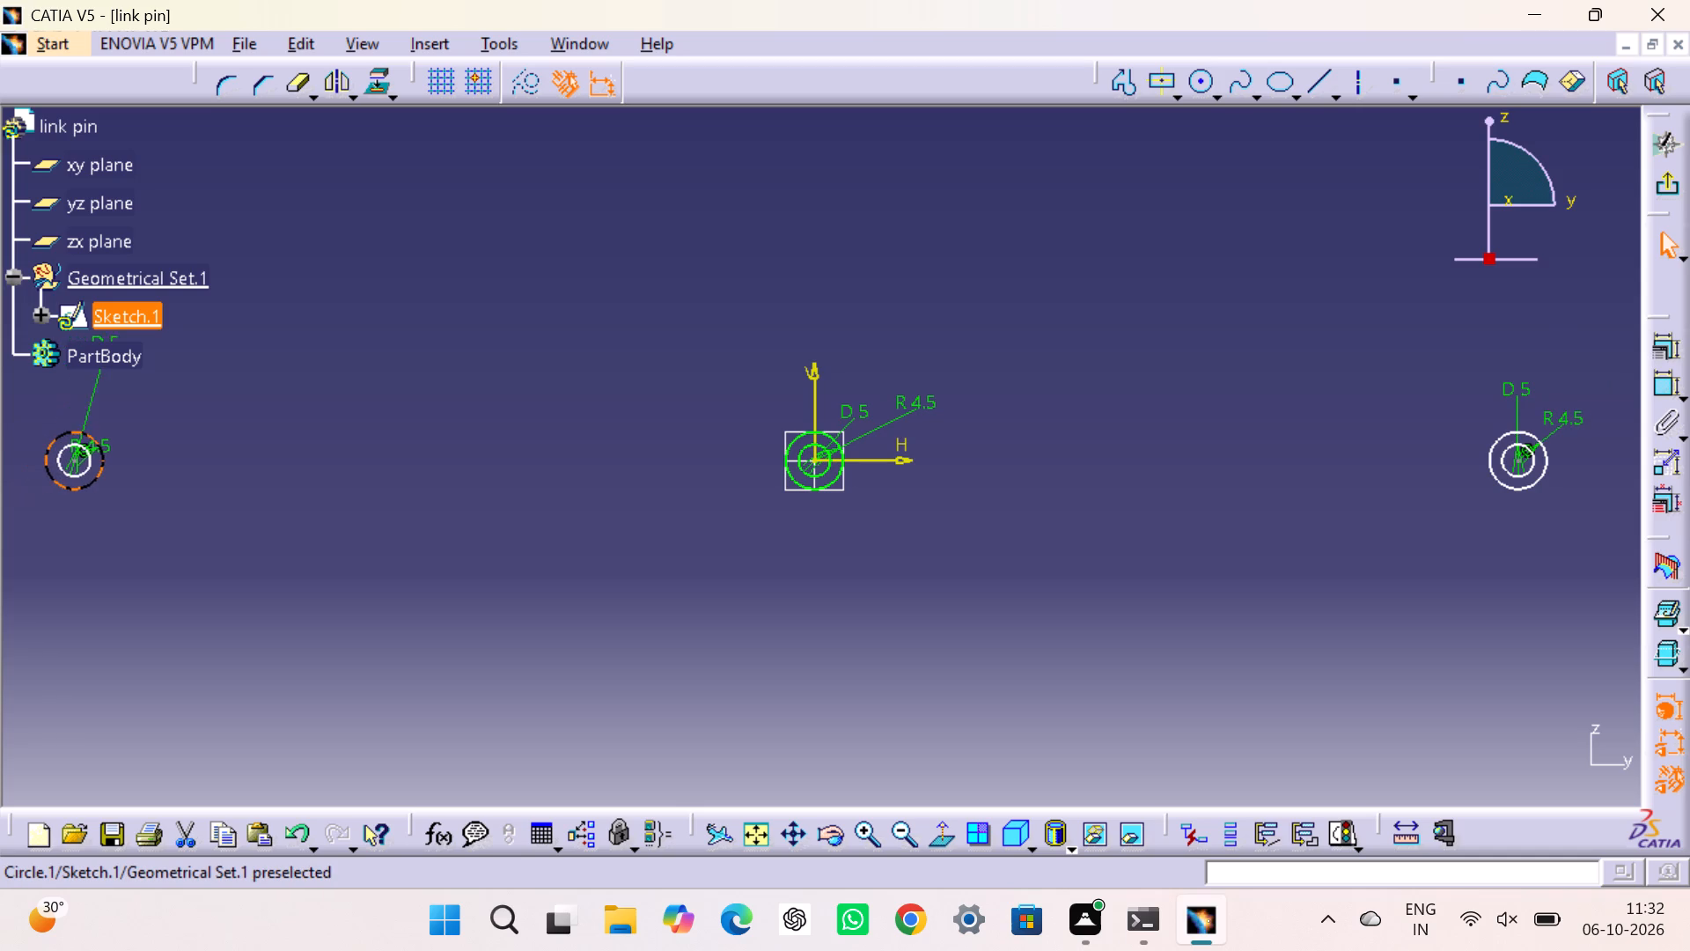
{"action": "left_click_drag", "start_coordinate": [105, 439], "coordinate": [138, 446]}
{"action": "left_click_drag", "start_coordinate": [138, 439], "coordinate": [155, 424]}
{"action": "left_click_drag", "start_coordinate": [162, 445], "coordinate": [179, 432]}
{"action": "key", "text": "Escape"}
{"action": "key", "text": "Escape"}
{"action": "left_click_drag", "start_coordinate": [184, 443], "coordinate": [210, 423]}
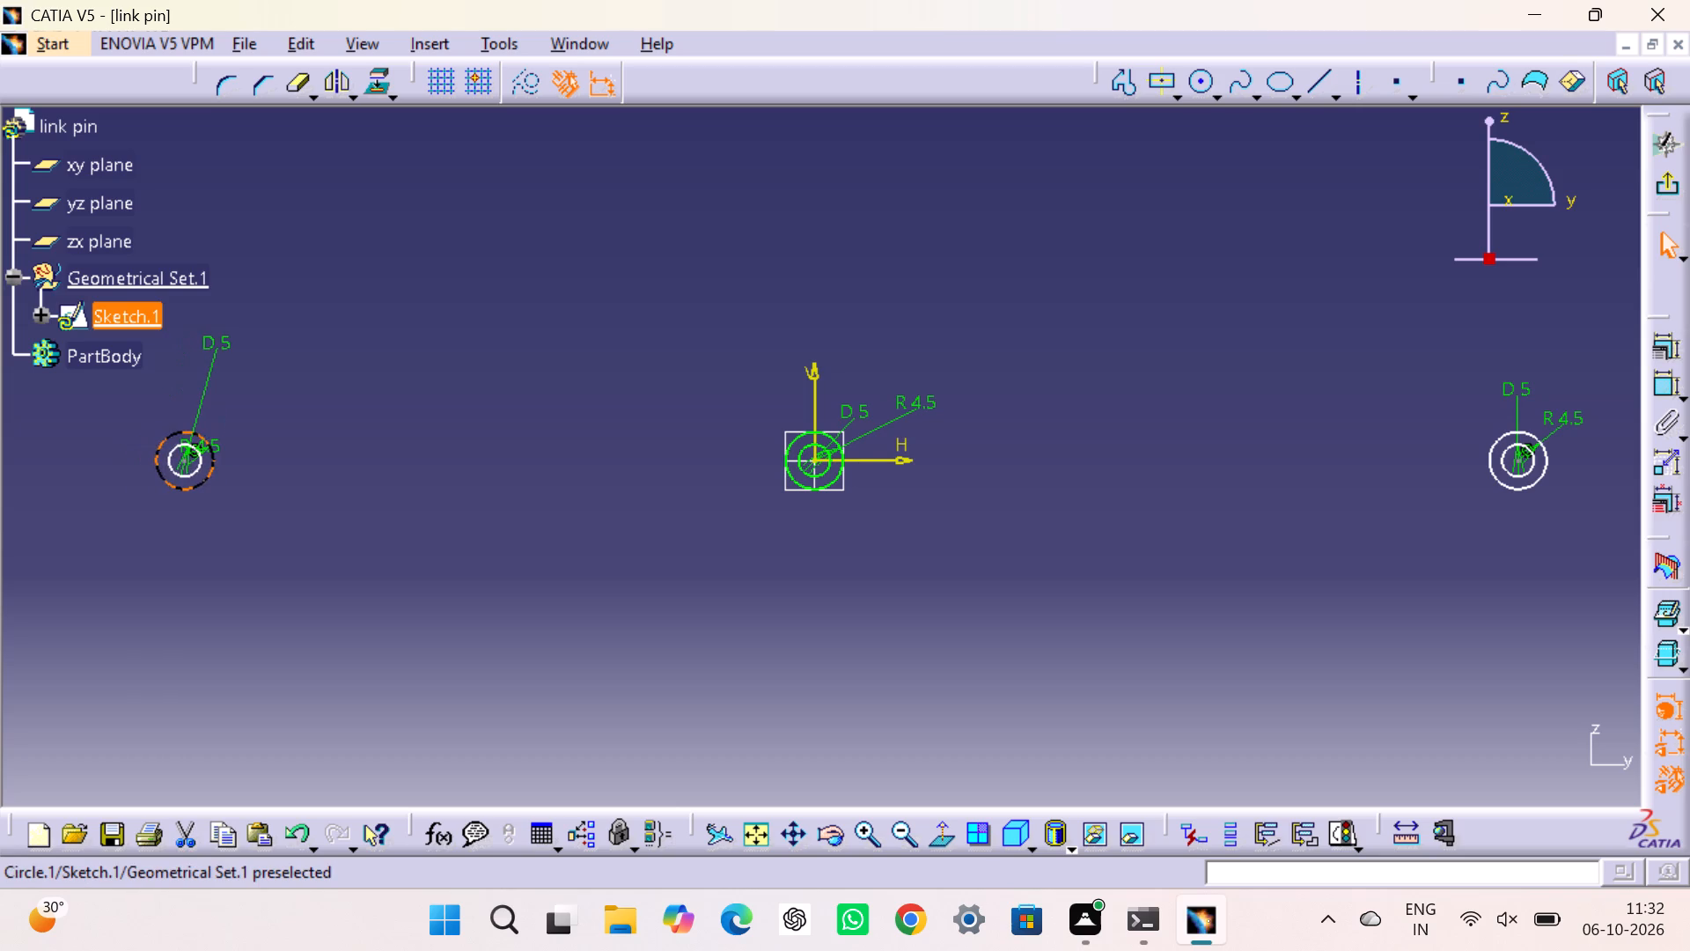
{"action": "left_click_drag", "start_coordinate": [210, 423], "coordinate": [546, 469]}
{"action": "left_click", "coordinate": [583, 433]}
{"action": "key", "text": "Escape"}
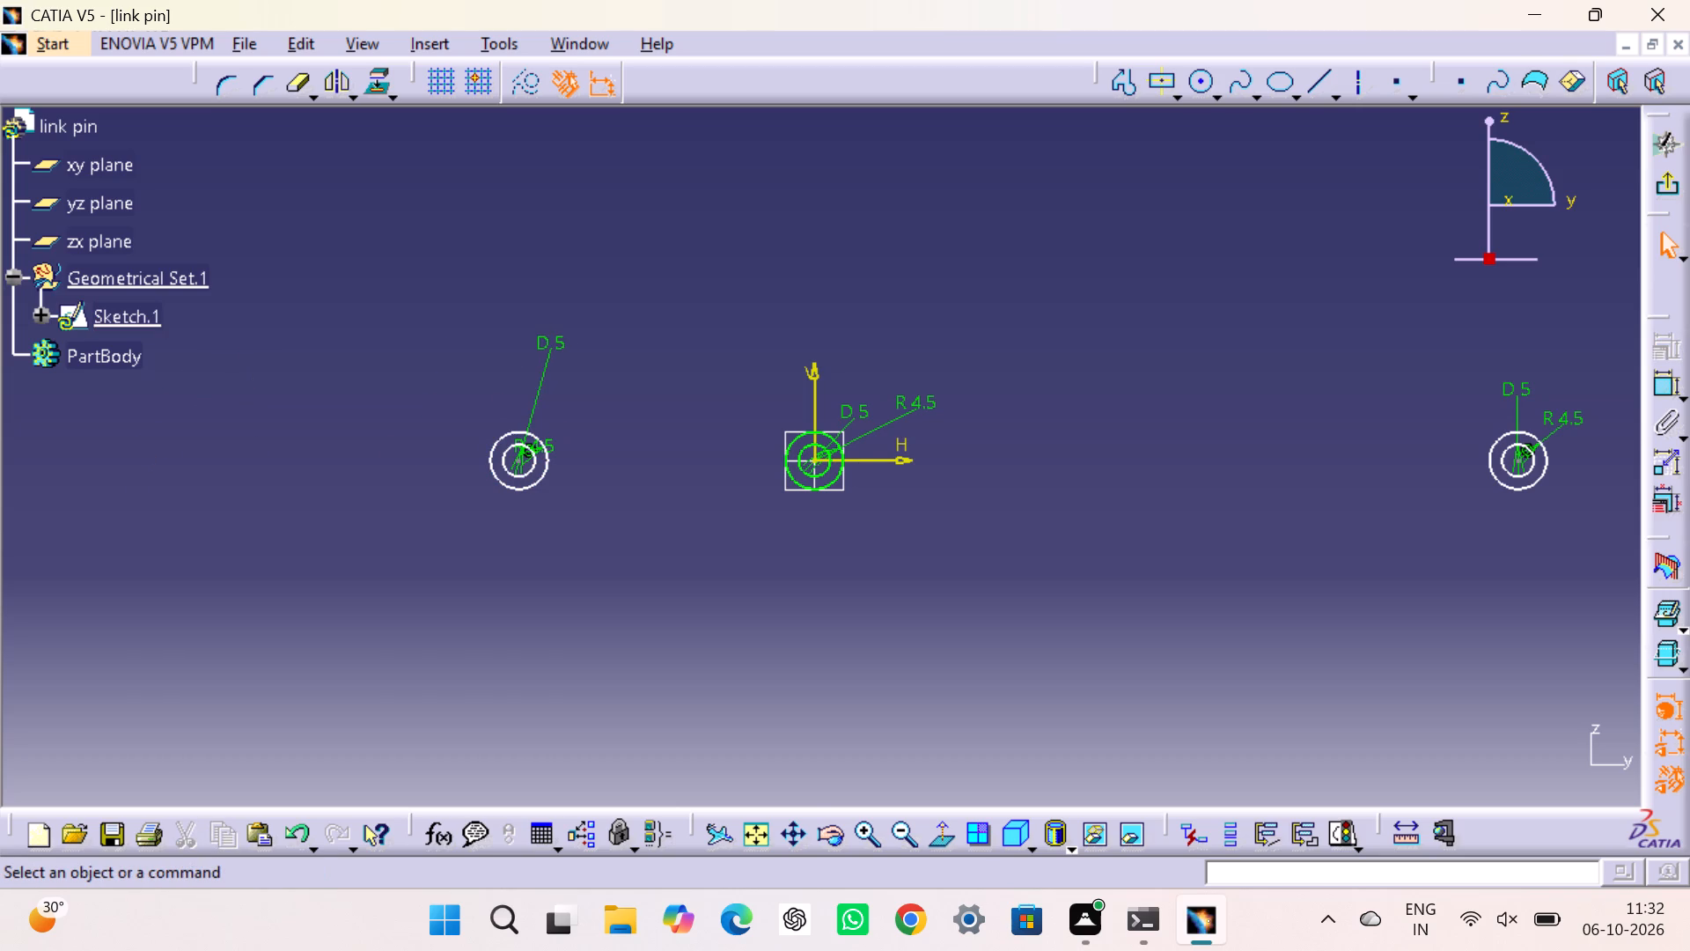
Reposition both dimension labels of the negative-H circle pair and the origin circle's R 4.5 label so they sit clearly beside their circles.
{"action": "triple_click", "coordinate": [869, 822]}
{"action": "triple_click", "coordinate": [869, 822]}
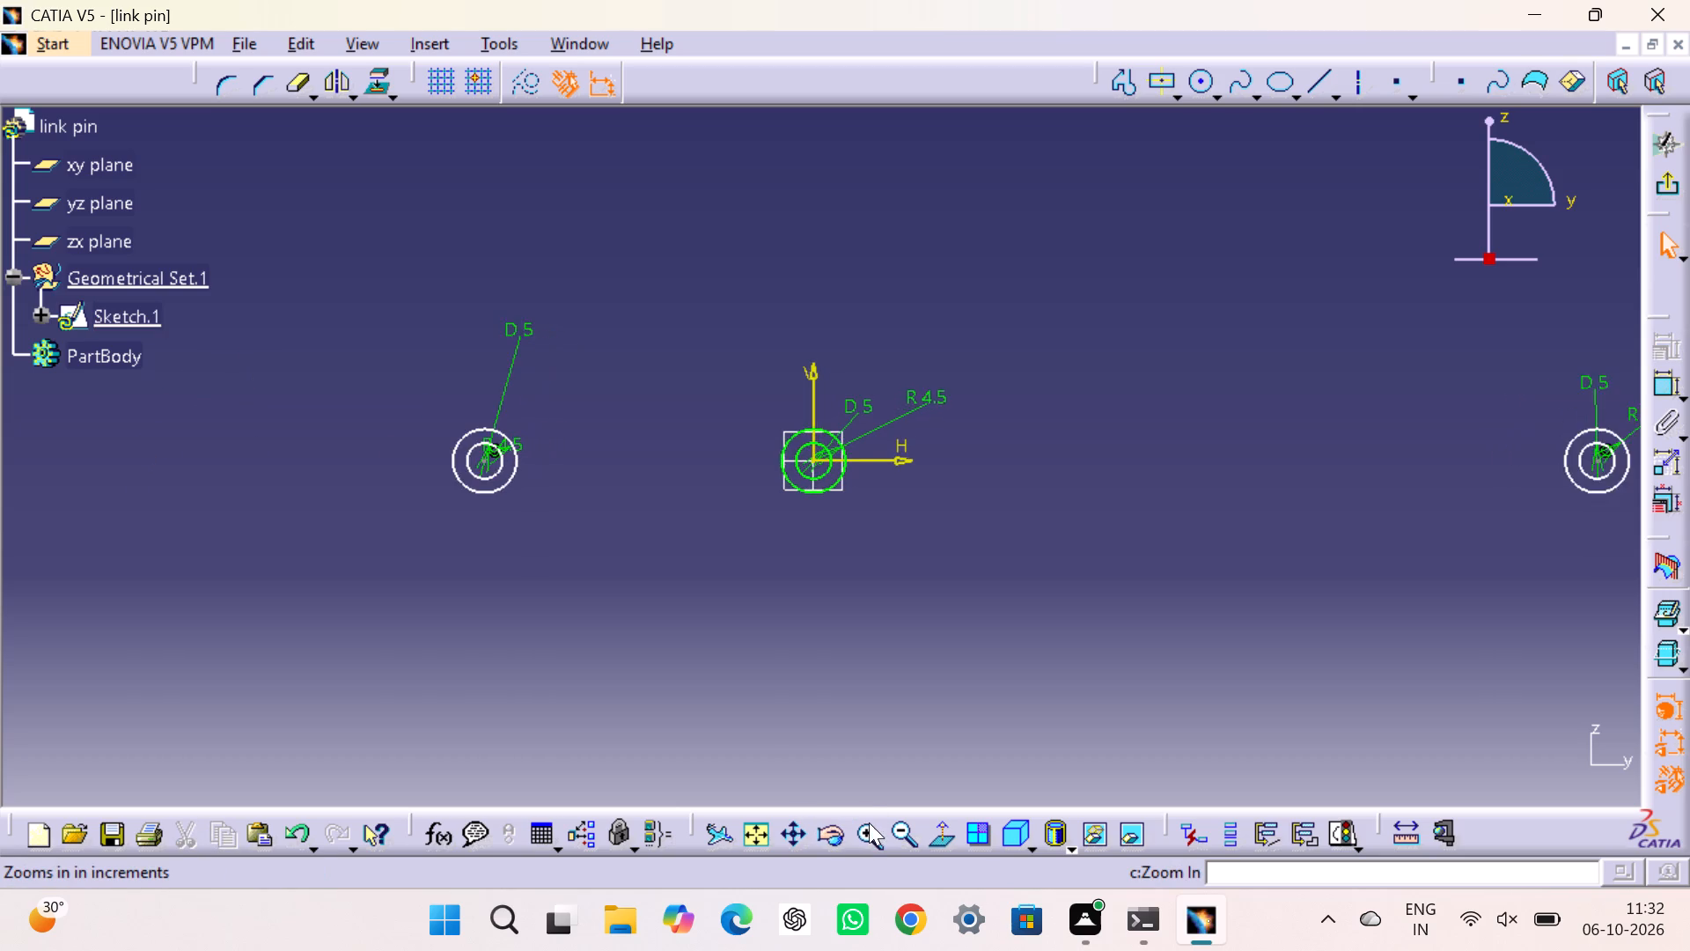
{"action": "left_click", "coordinate": [866, 822]}
{"action": "left_click_drag", "start_coordinate": [864, 822], "coordinate": [853, 815]}
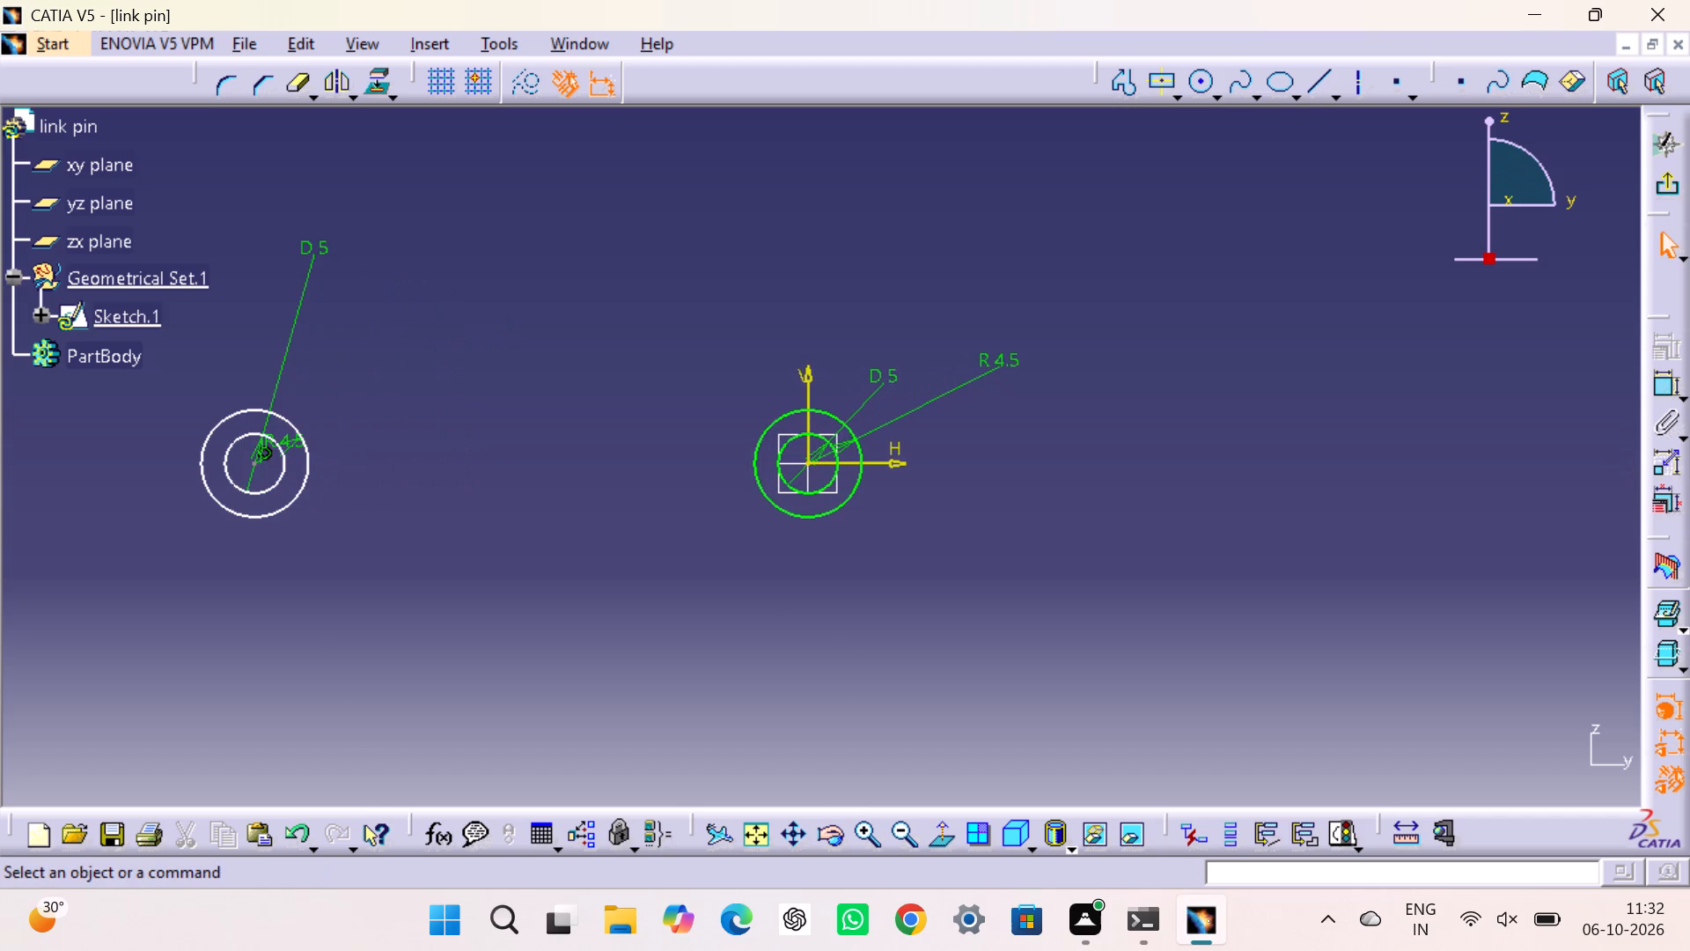
{"action": "left_click_drag", "start_coordinate": [288, 439], "coordinate": [374, 377]}
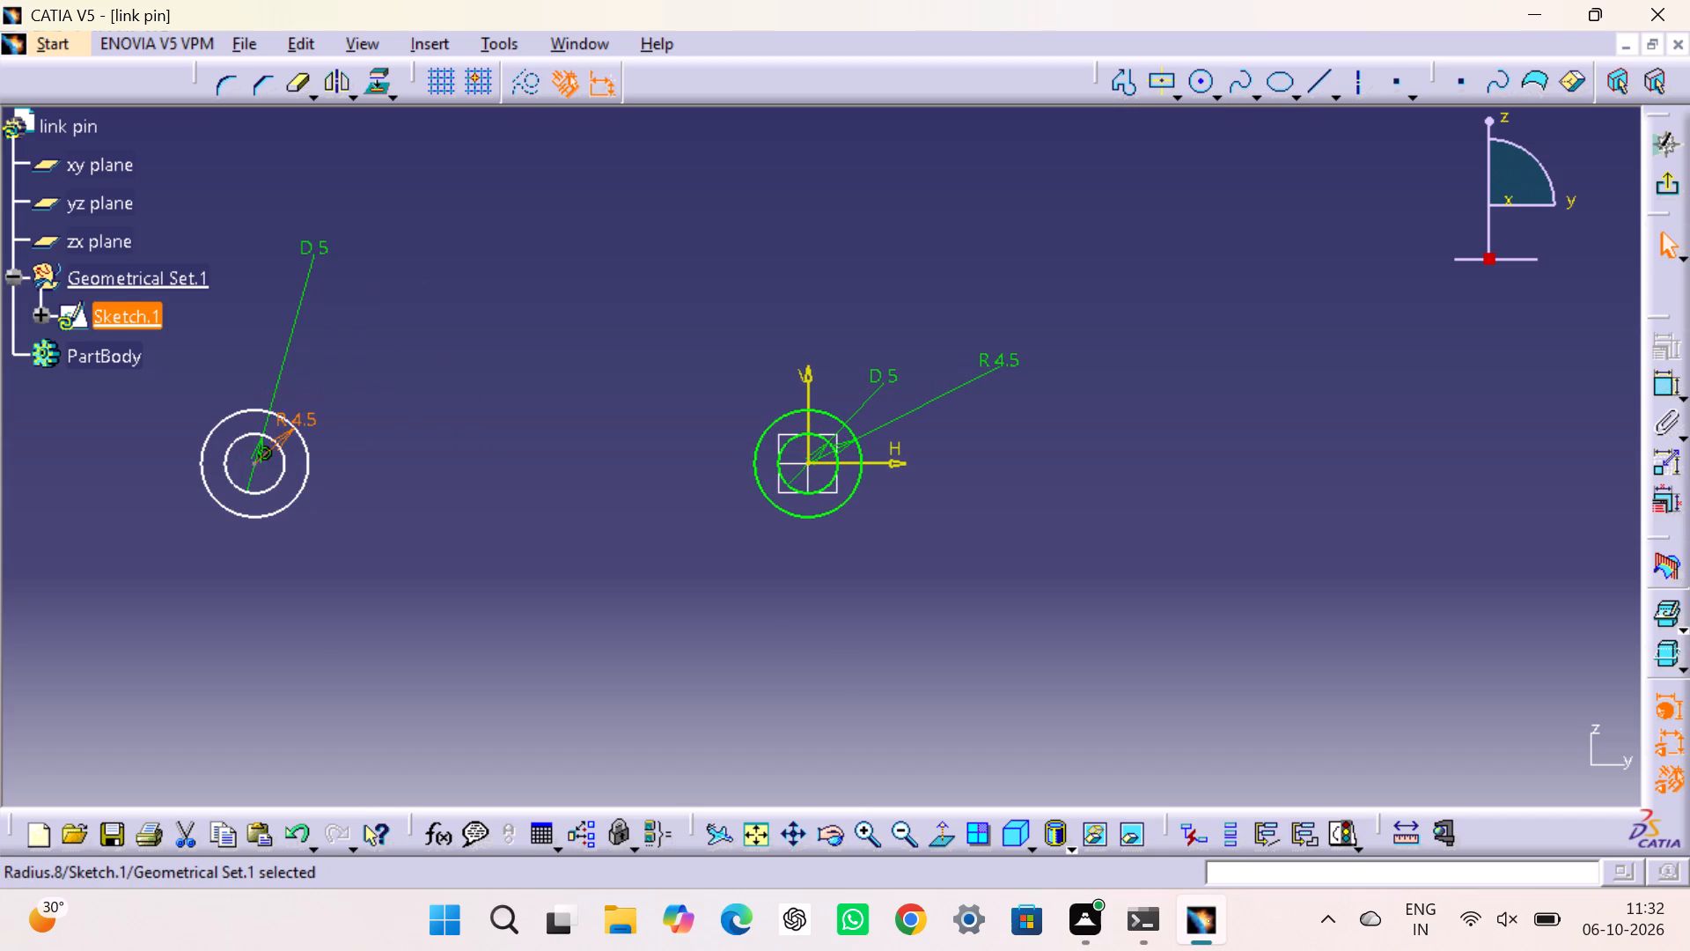
{"action": "left_click_drag", "start_coordinate": [374, 377], "coordinate": [394, 350]}
{"action": "left_click_drag", "start_coordinate": [312, 251], "coordinate": [315, 269]}
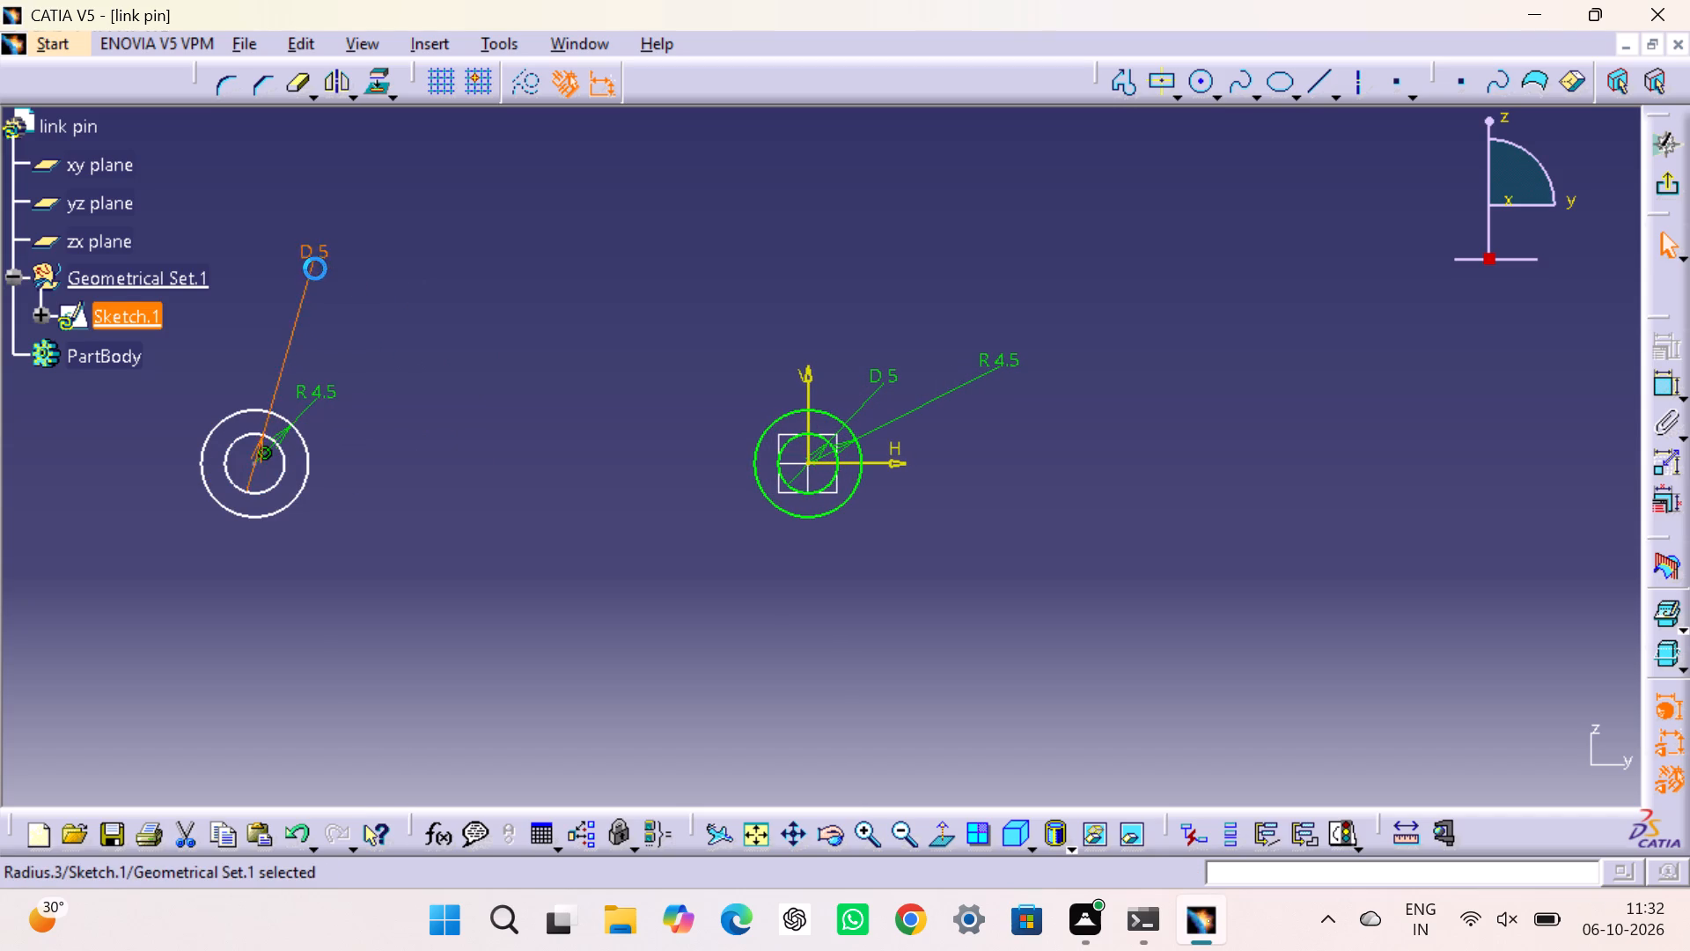
{"action": "left_click_drag", "start_coordinate": [315, 269], "coordinate": [272, 369]}
{"action": "left_click", "coordinate": [395, 340]}
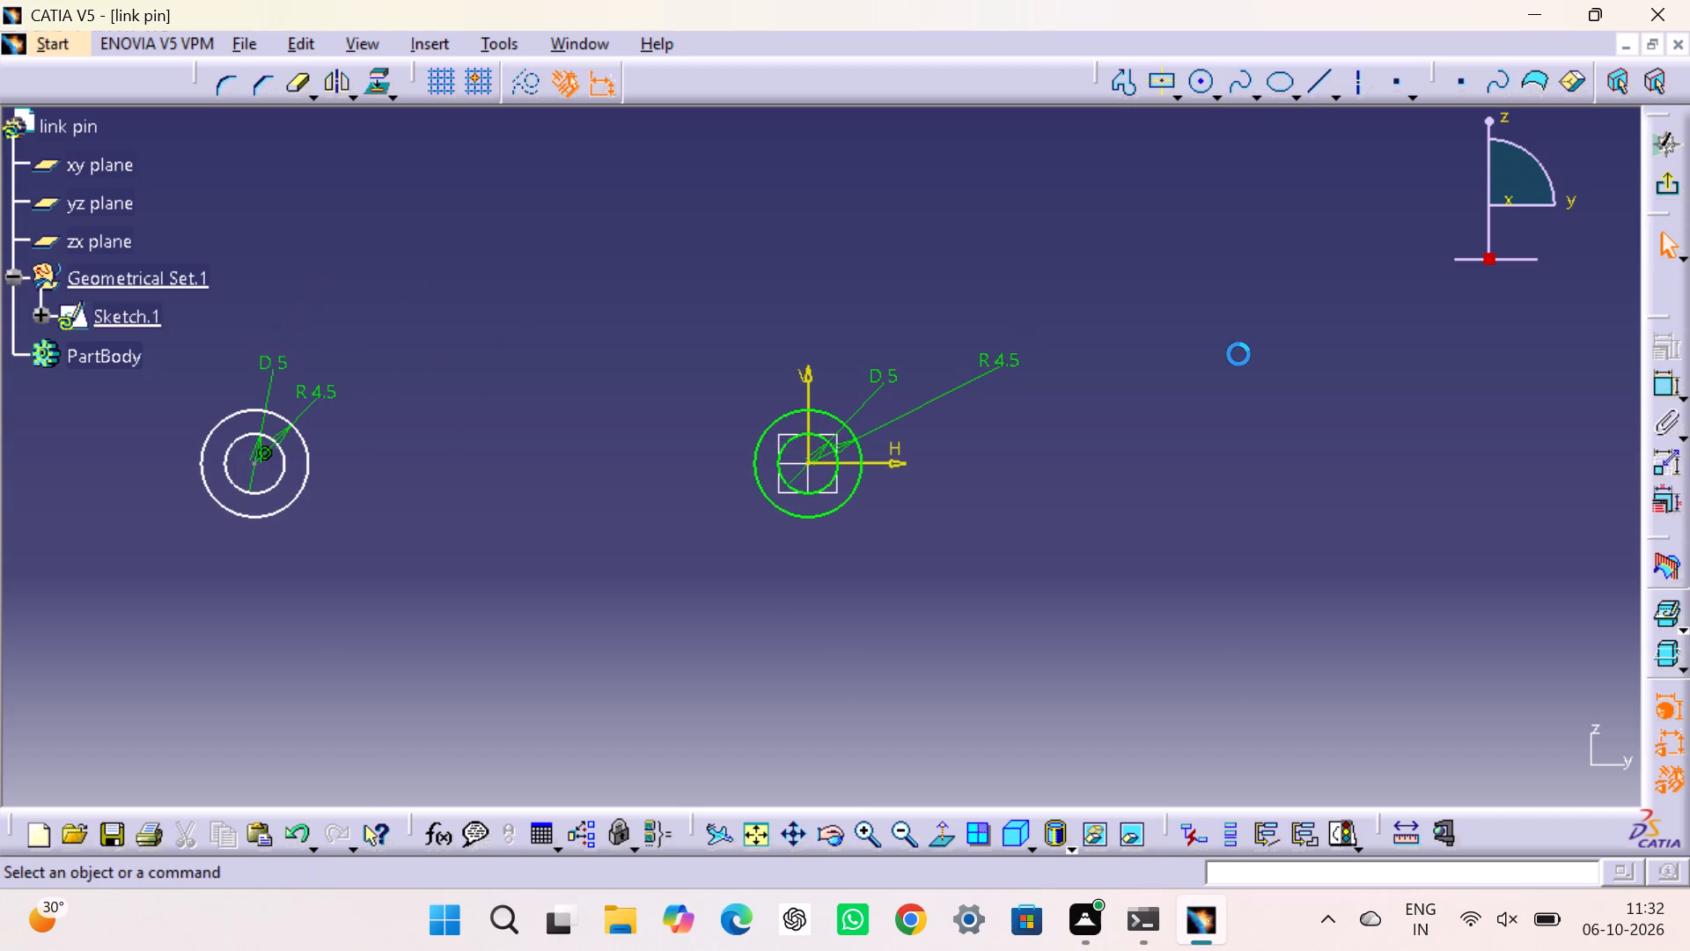
{"action": "left_click_drag", "start_coordinate": [1009, 365], "coordinate": [898, 421]}
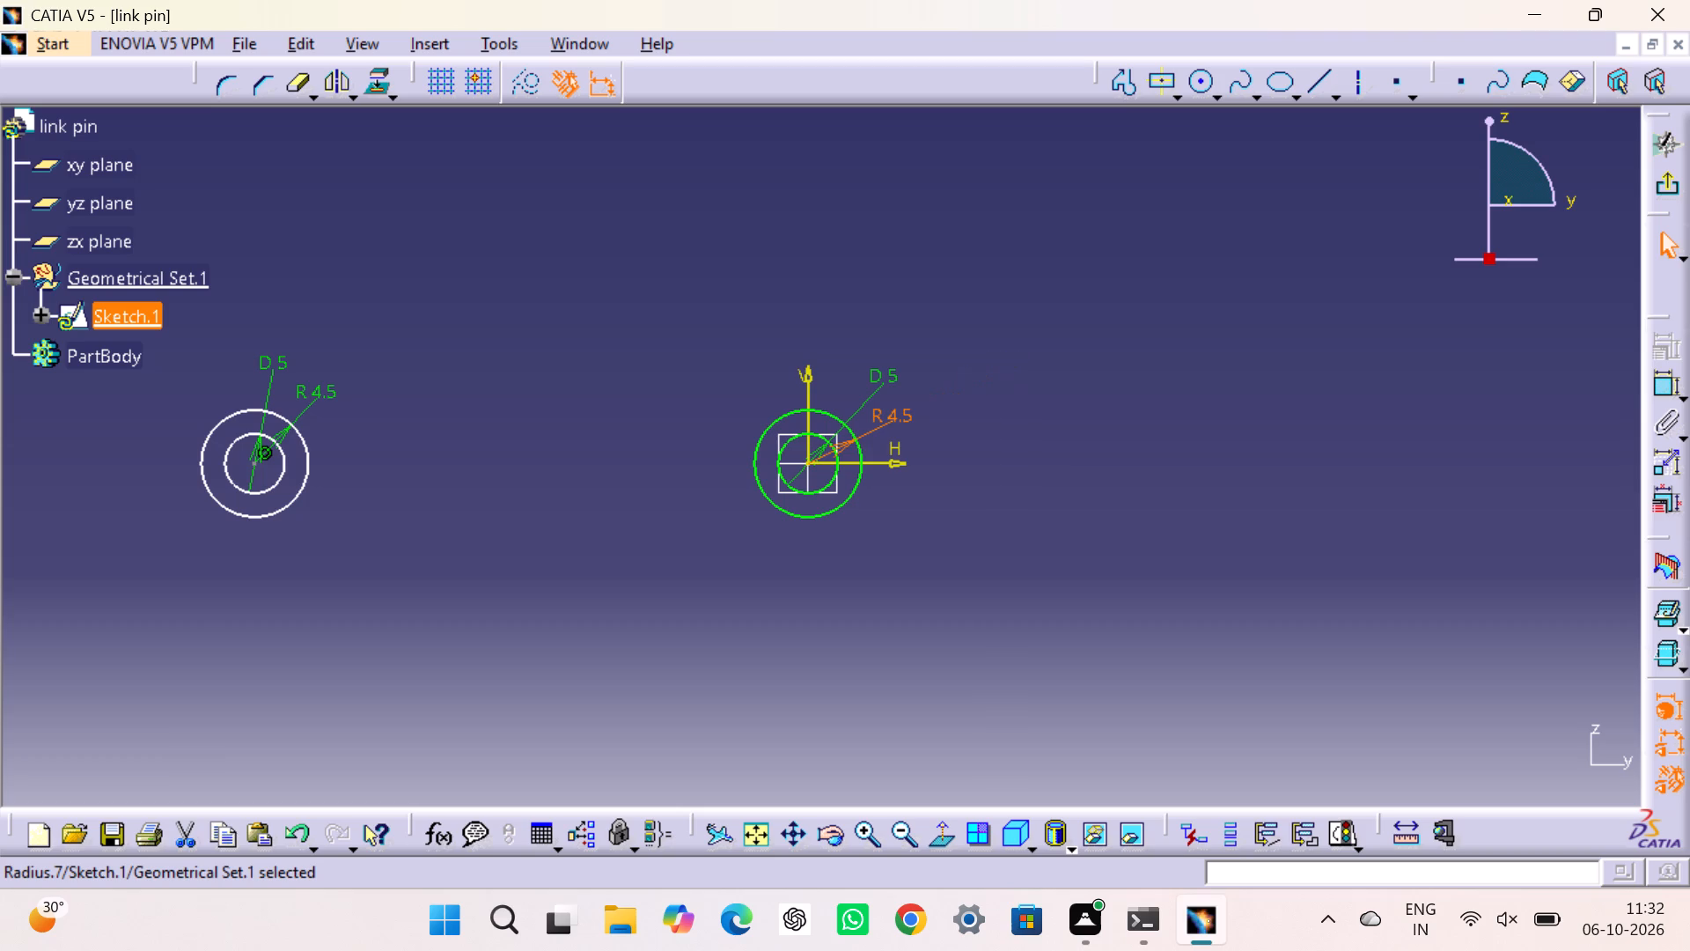
{"action": "left_click_drag", "start_coordinate": [898, 421], "coordinate": [908, 421]}
{"action": "left_click", "coordinate": [1108, 457]}
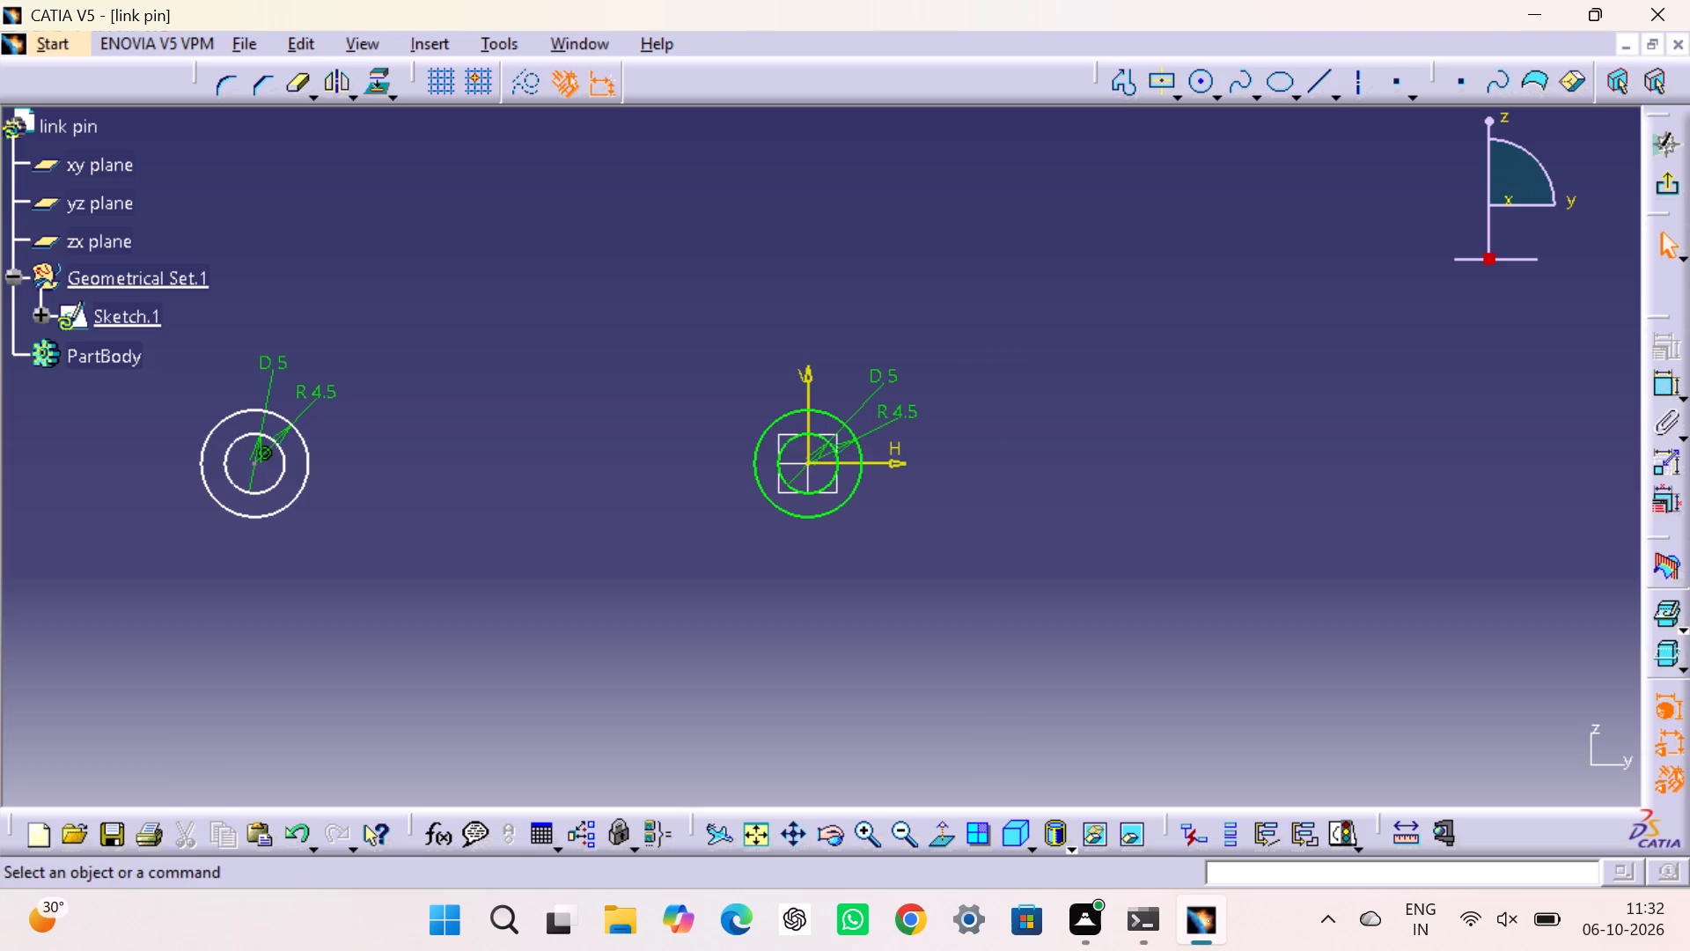
Constrain the distance between the centre of the negative-H circles and the sketch origin to 45 mm.
{"action": "scroll", "coordinate": [575, 540], "scroll_direction": "up", "scroll_amount": 2}
{"action": "scroll", "coordinate": [579, 540], "scroll_direction": "down", "scroll_amount": 2}
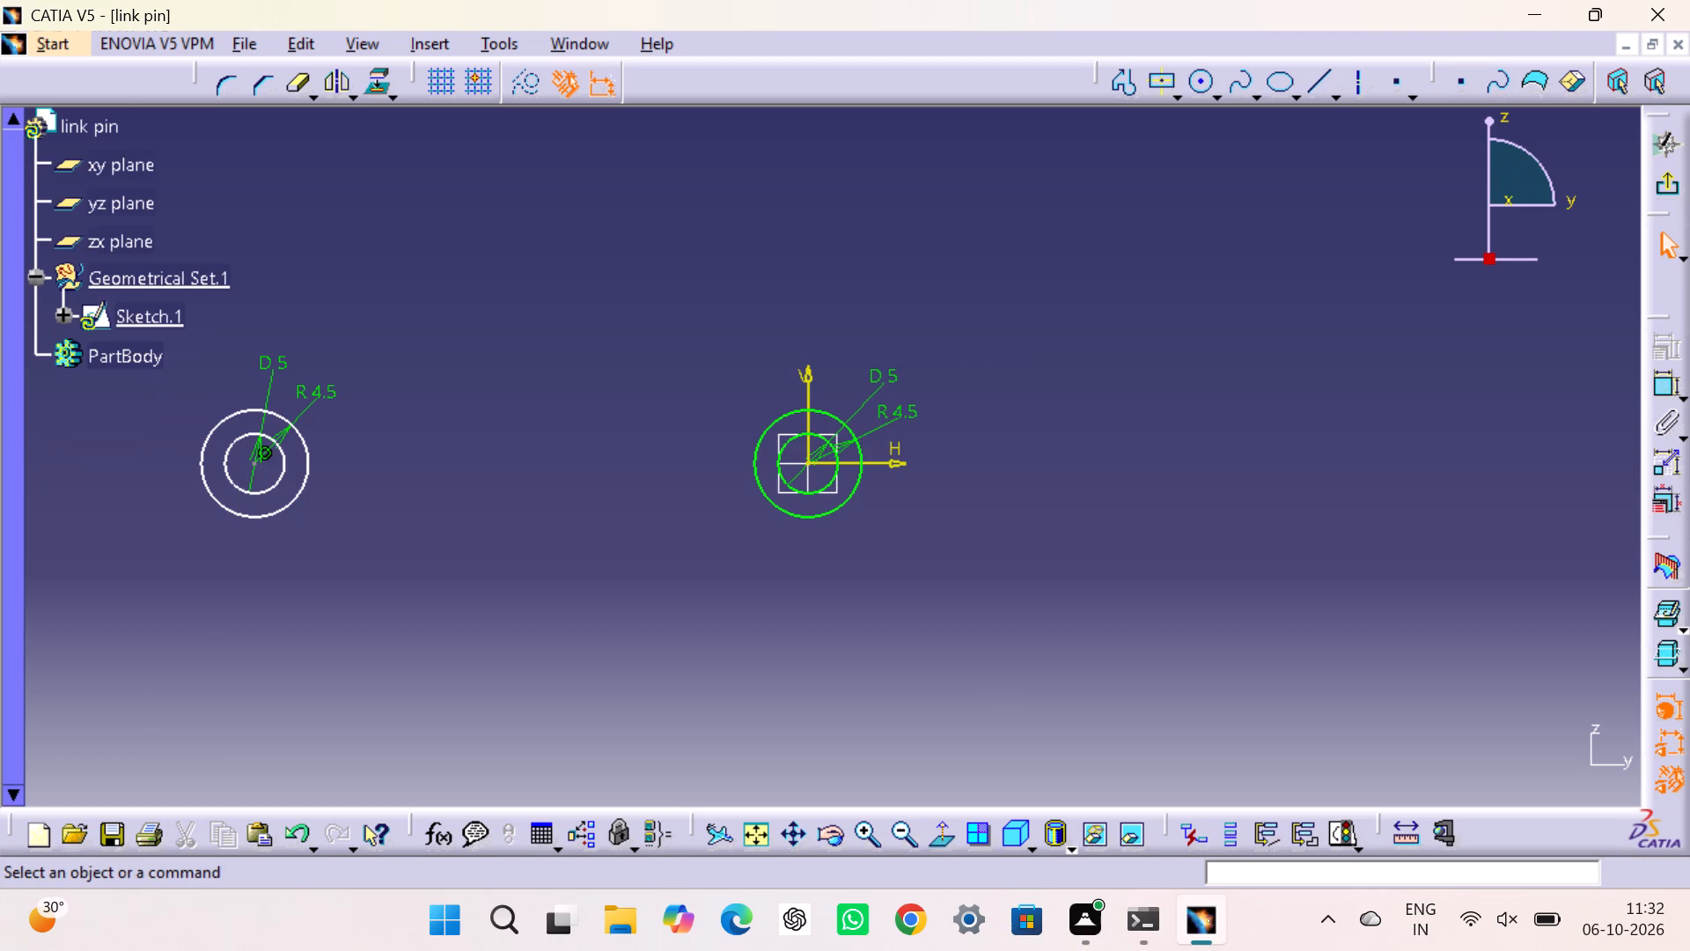
{"action": "left_click", "coordinate": [1665, 389]}
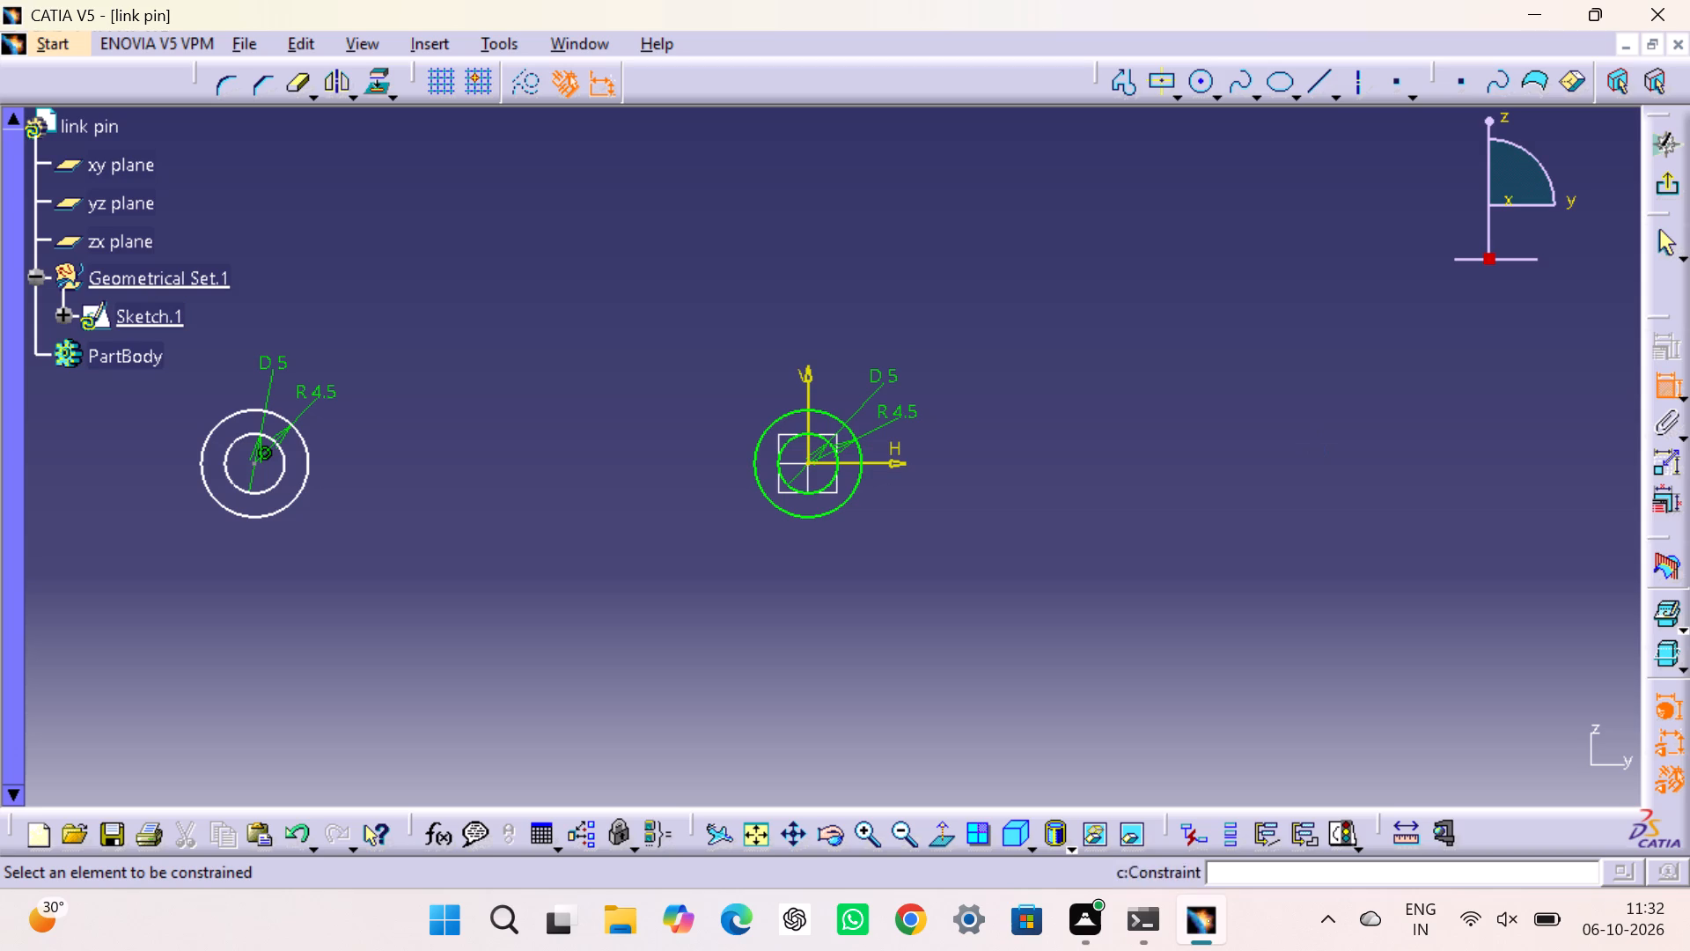
{"action": "left_click", "coordinate": [257, 466]}
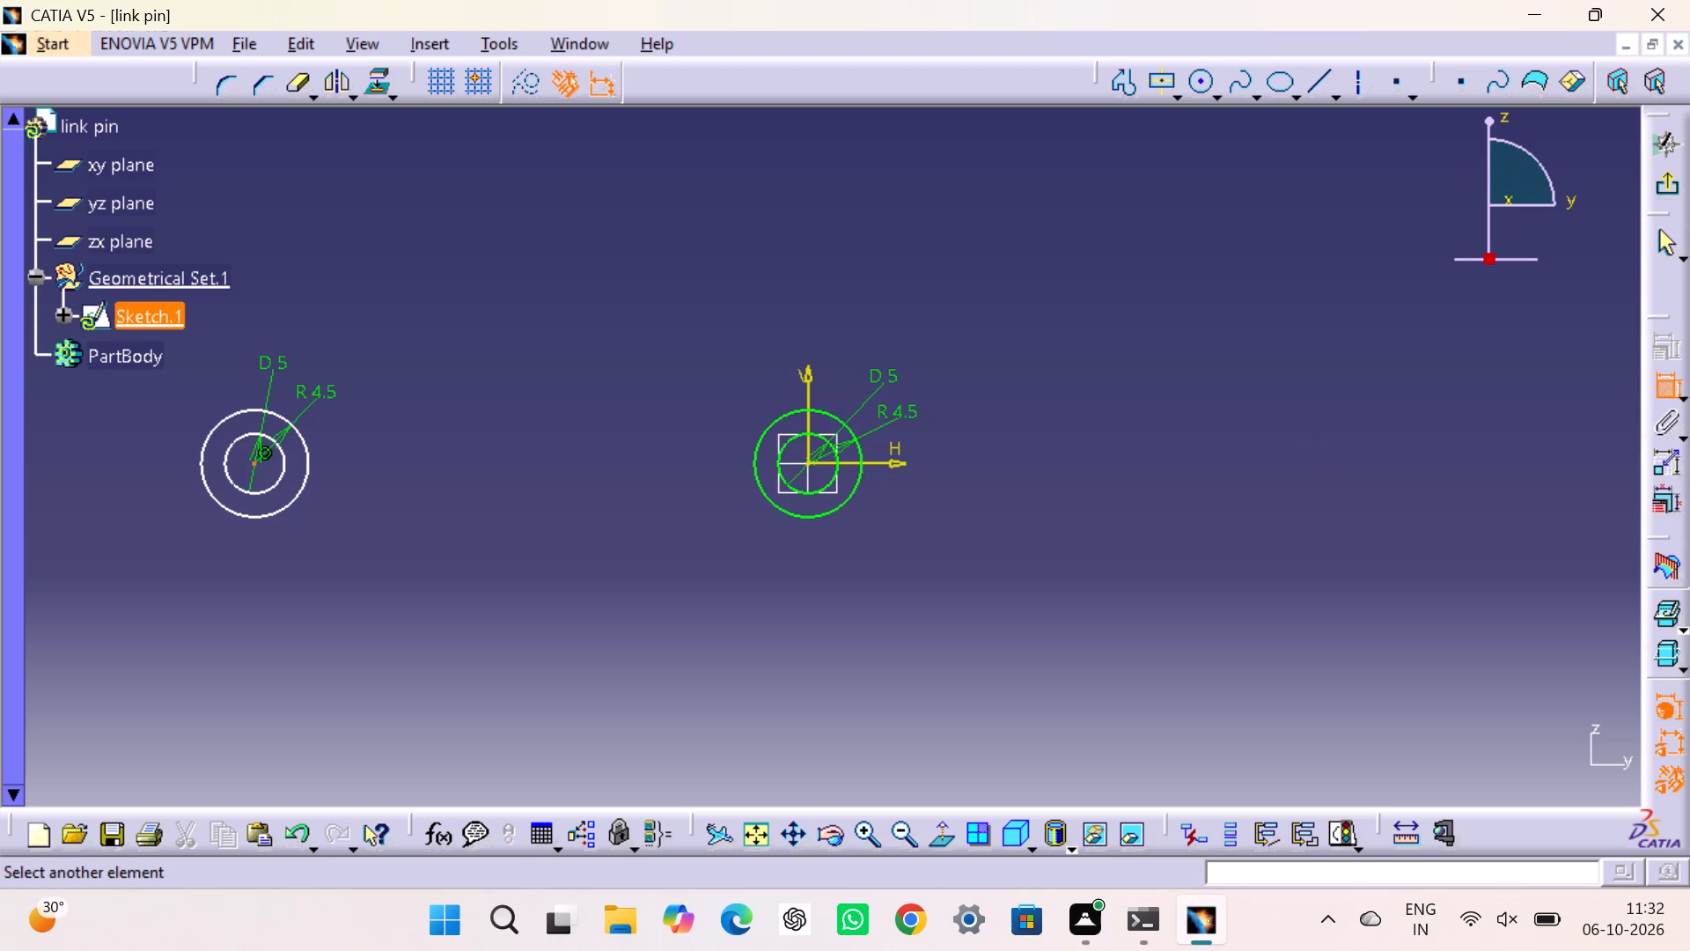
{"action": "left_click", "coordinate": [810, 464]}
{"action": "left_click", "coordinate": [551, 536]}
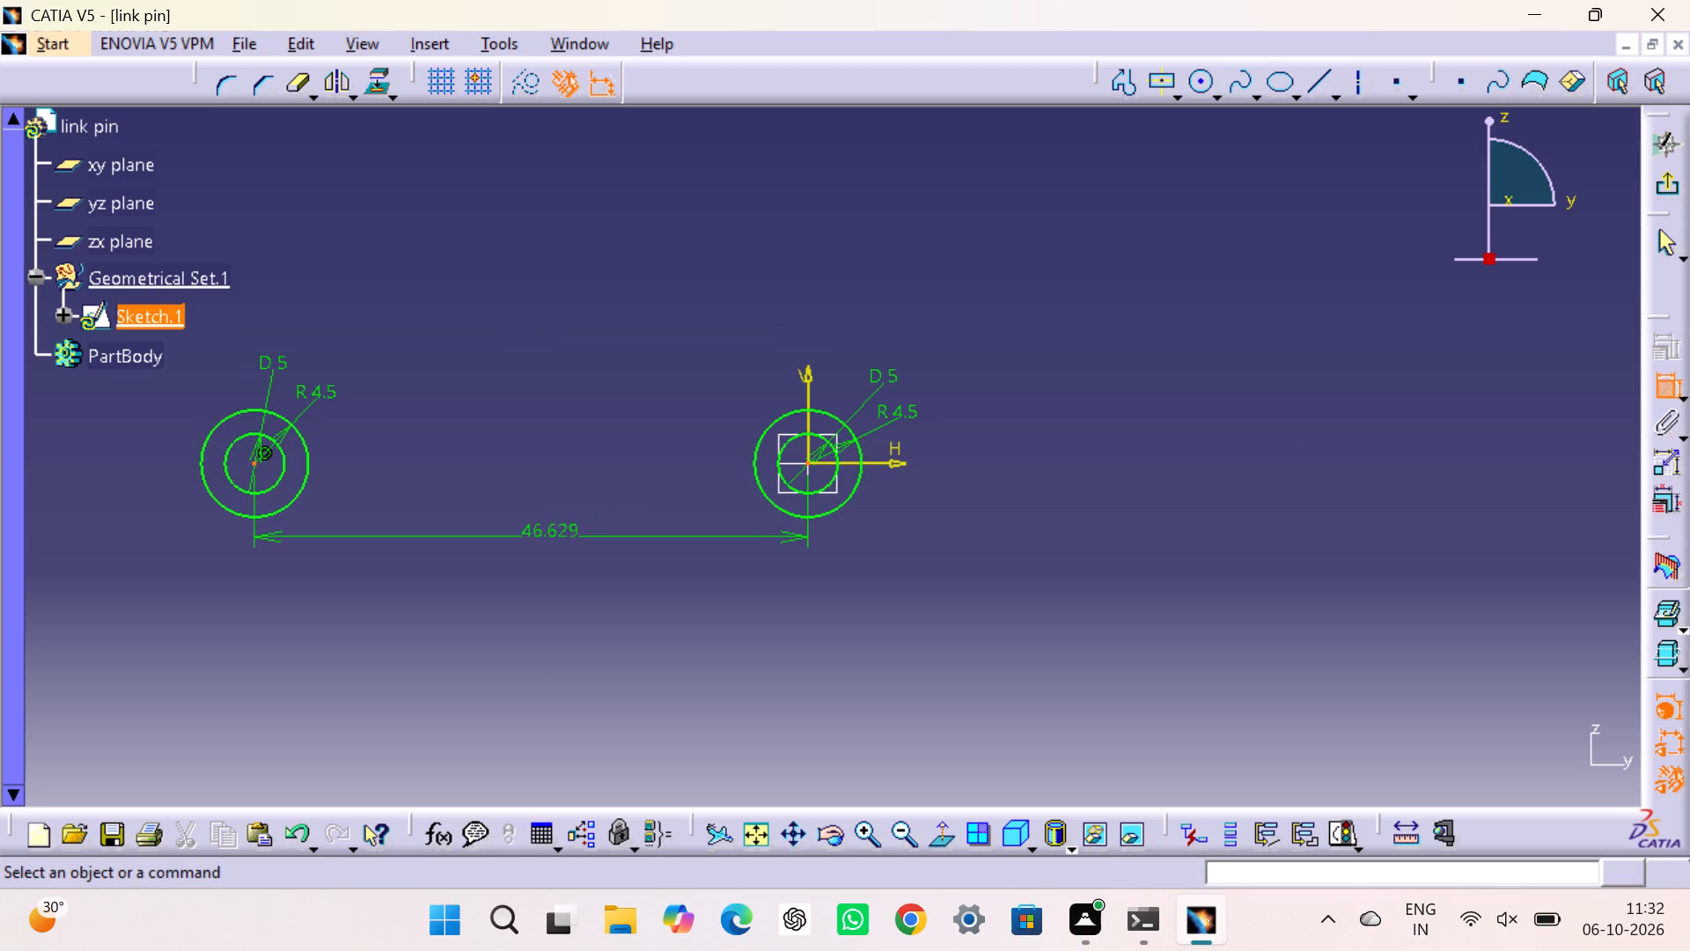
{"action": "double_click", "coordinate": [550, 534]}
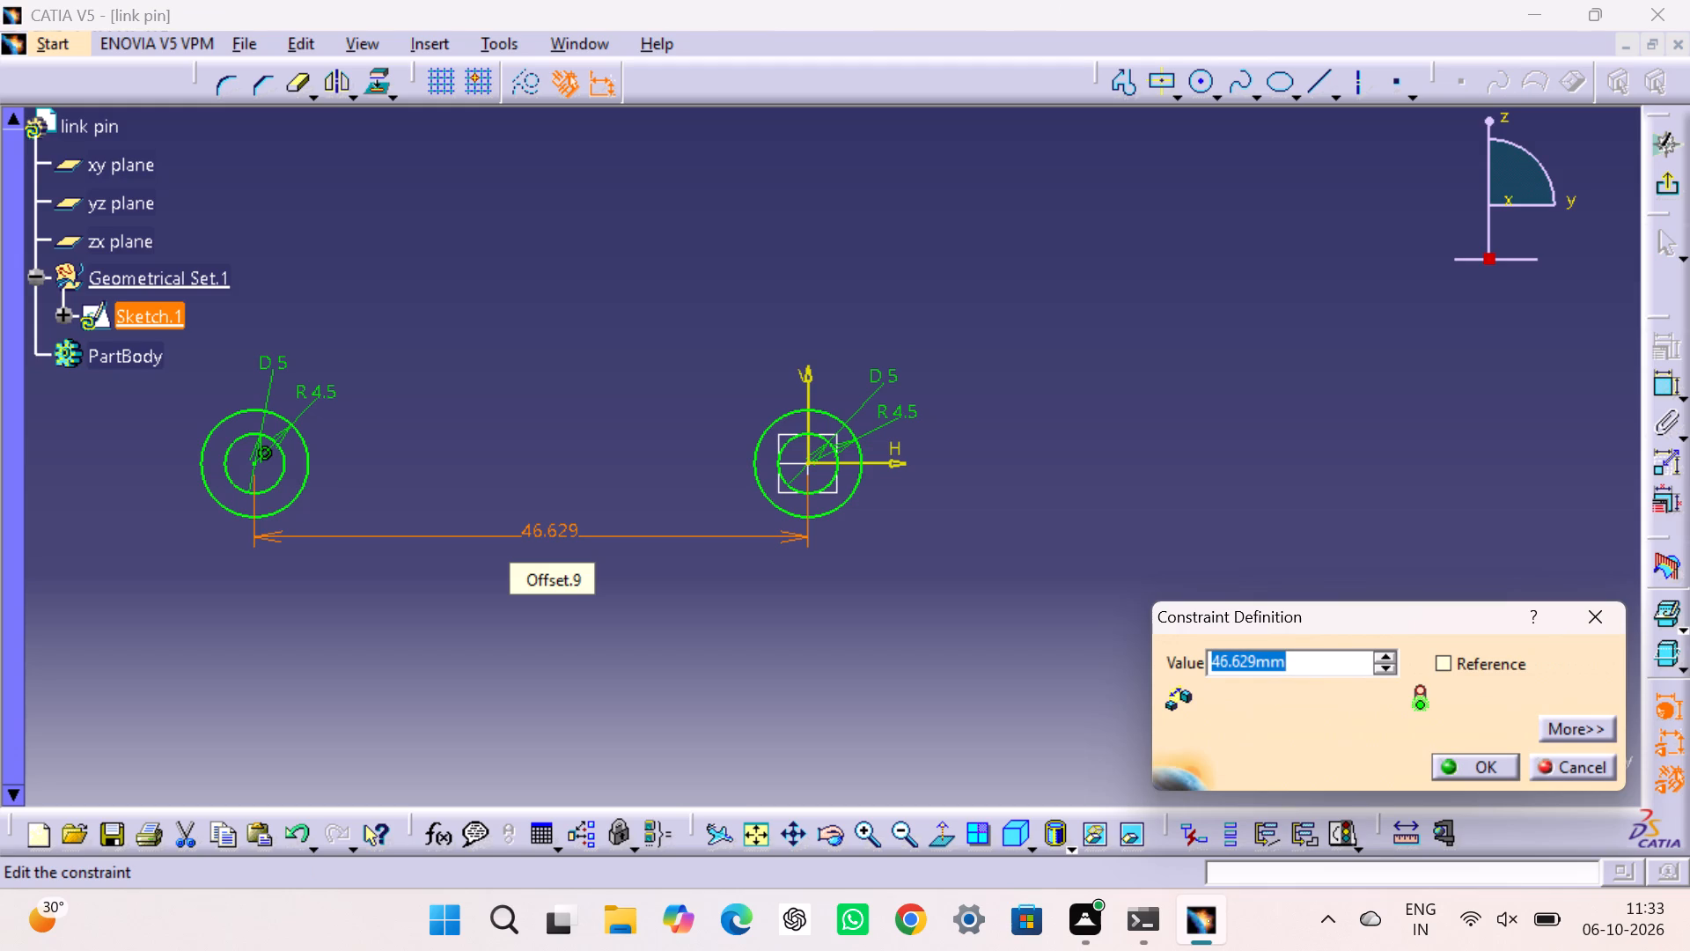
{"action": "type", "text": "45"}
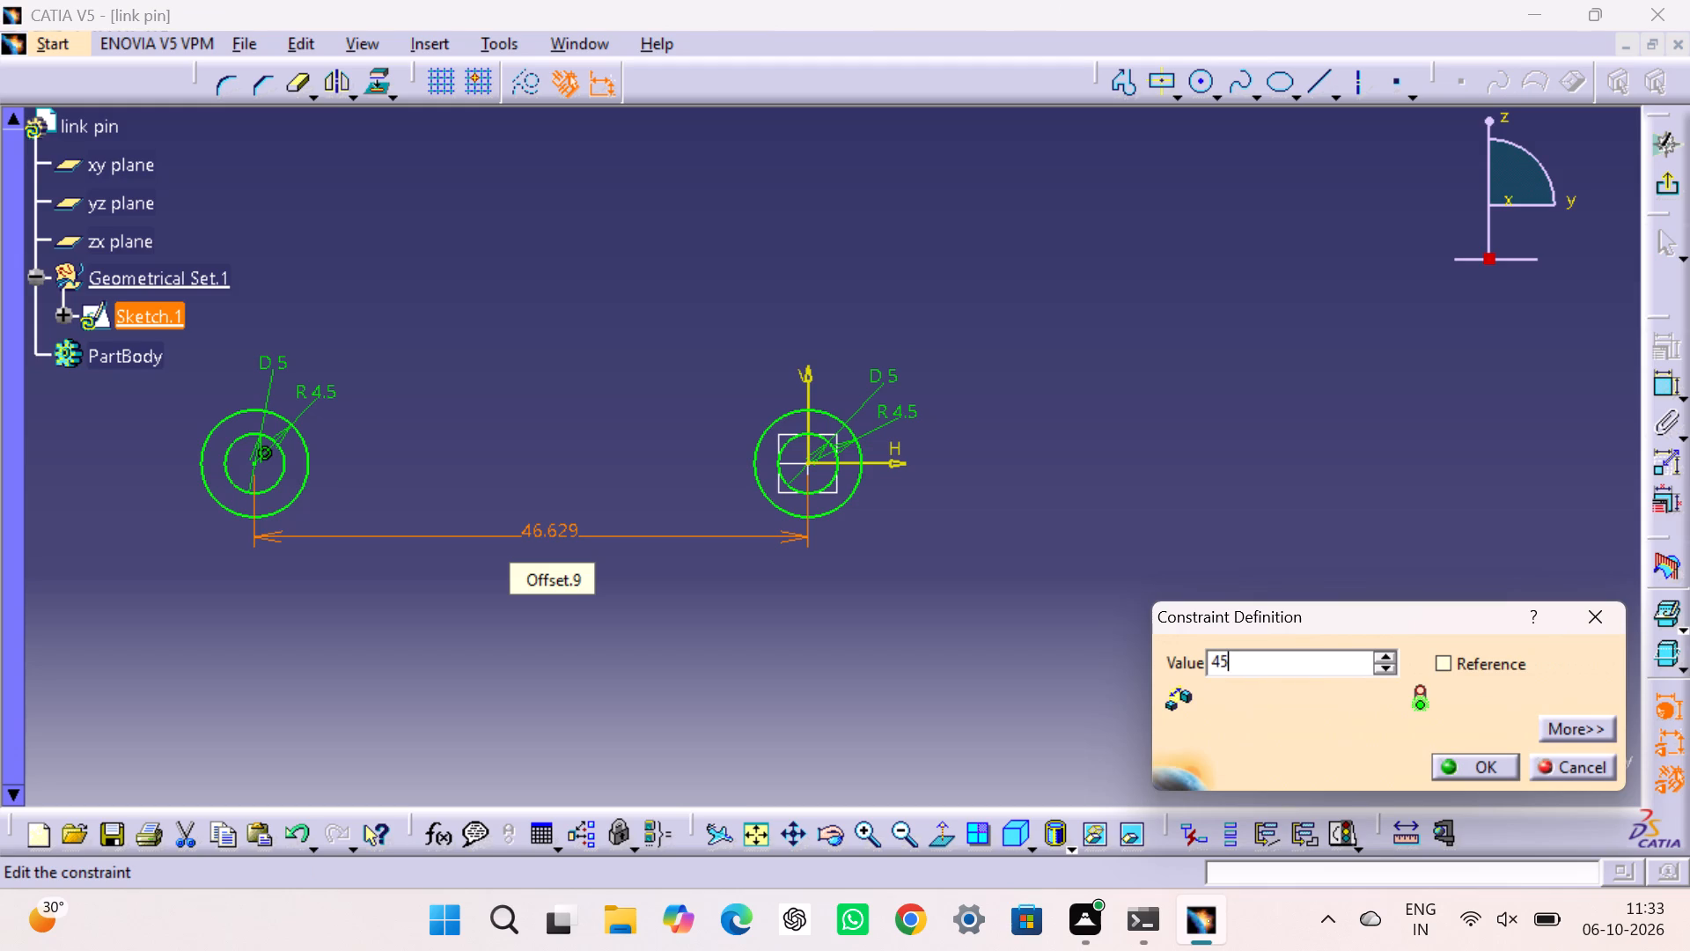
{"action": "key", "text": "Return"}
{"action": "left_click", "coordinate": [1048, 551]}
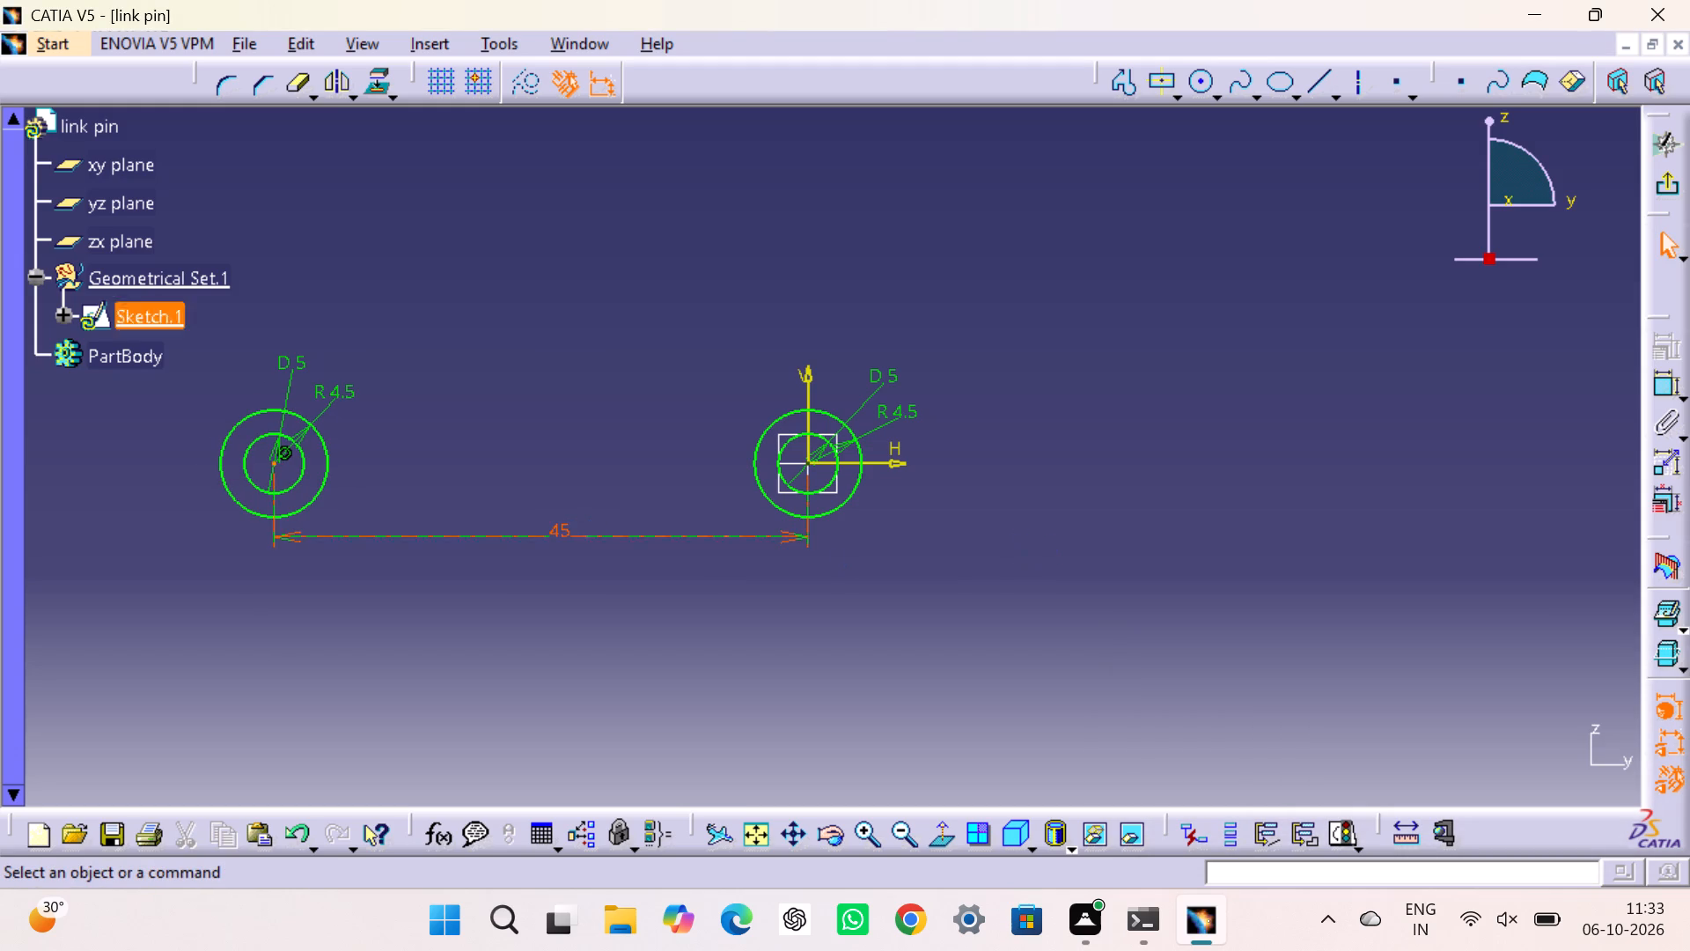
Constrain the distance between the centres of the negative-H and positive-H circle pairs to 90 mm.
{"action": "left_click", "coordinate": [271, 462]}
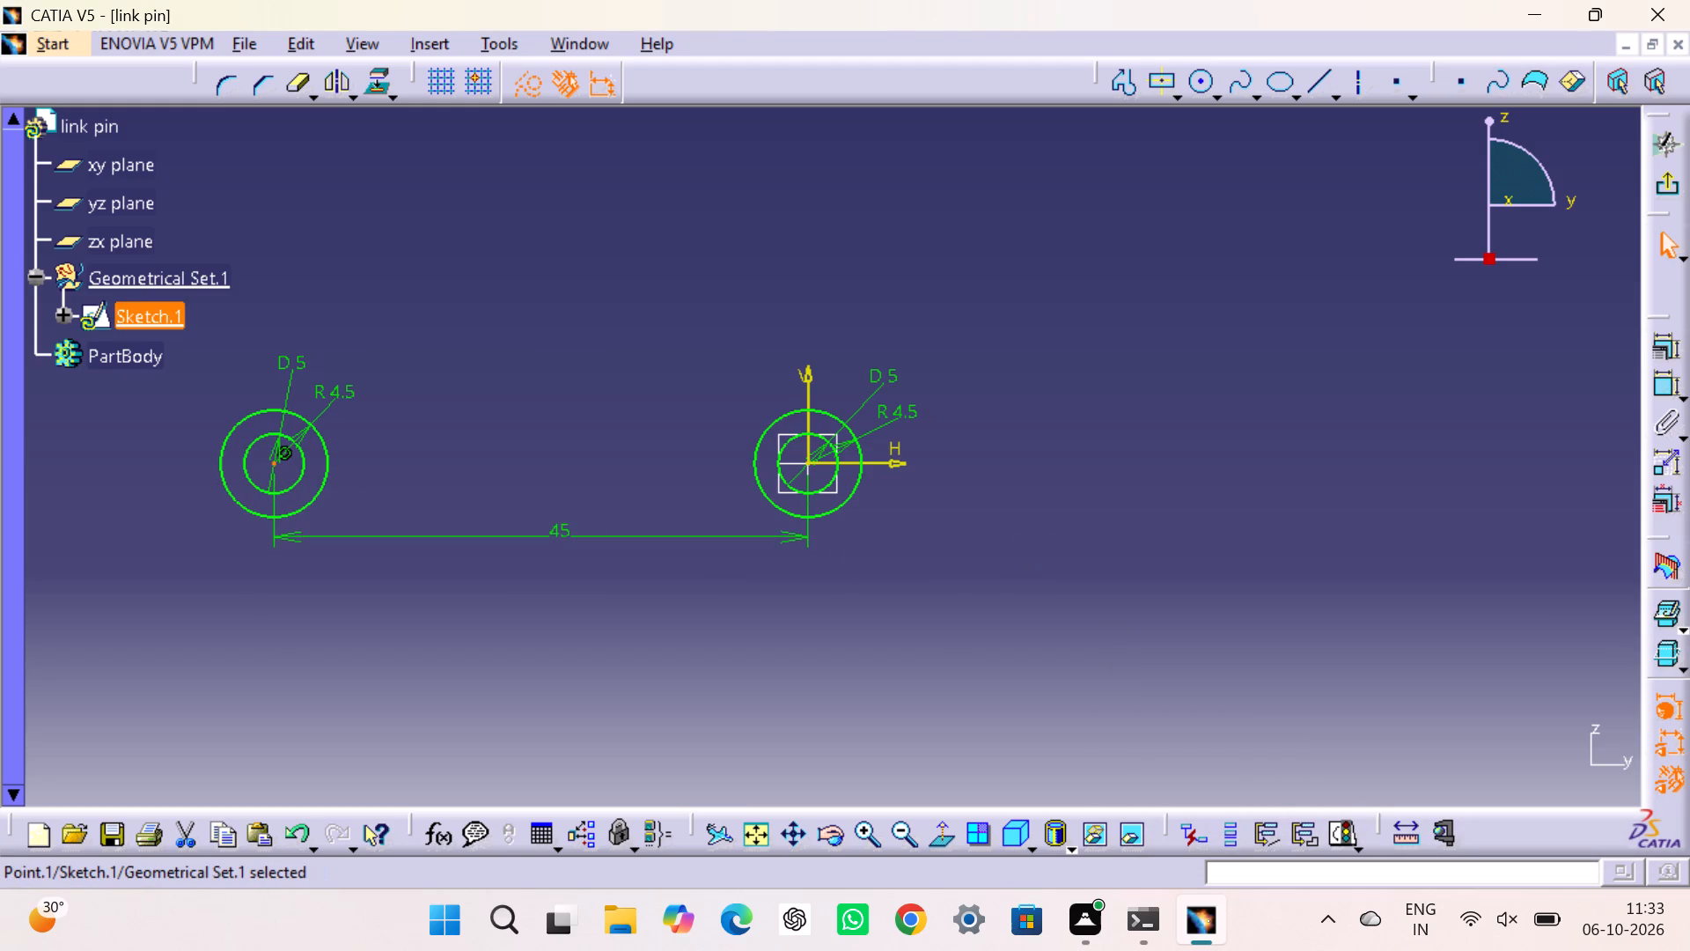
{"action": "left_click", "coordinate": [1653, 387]}
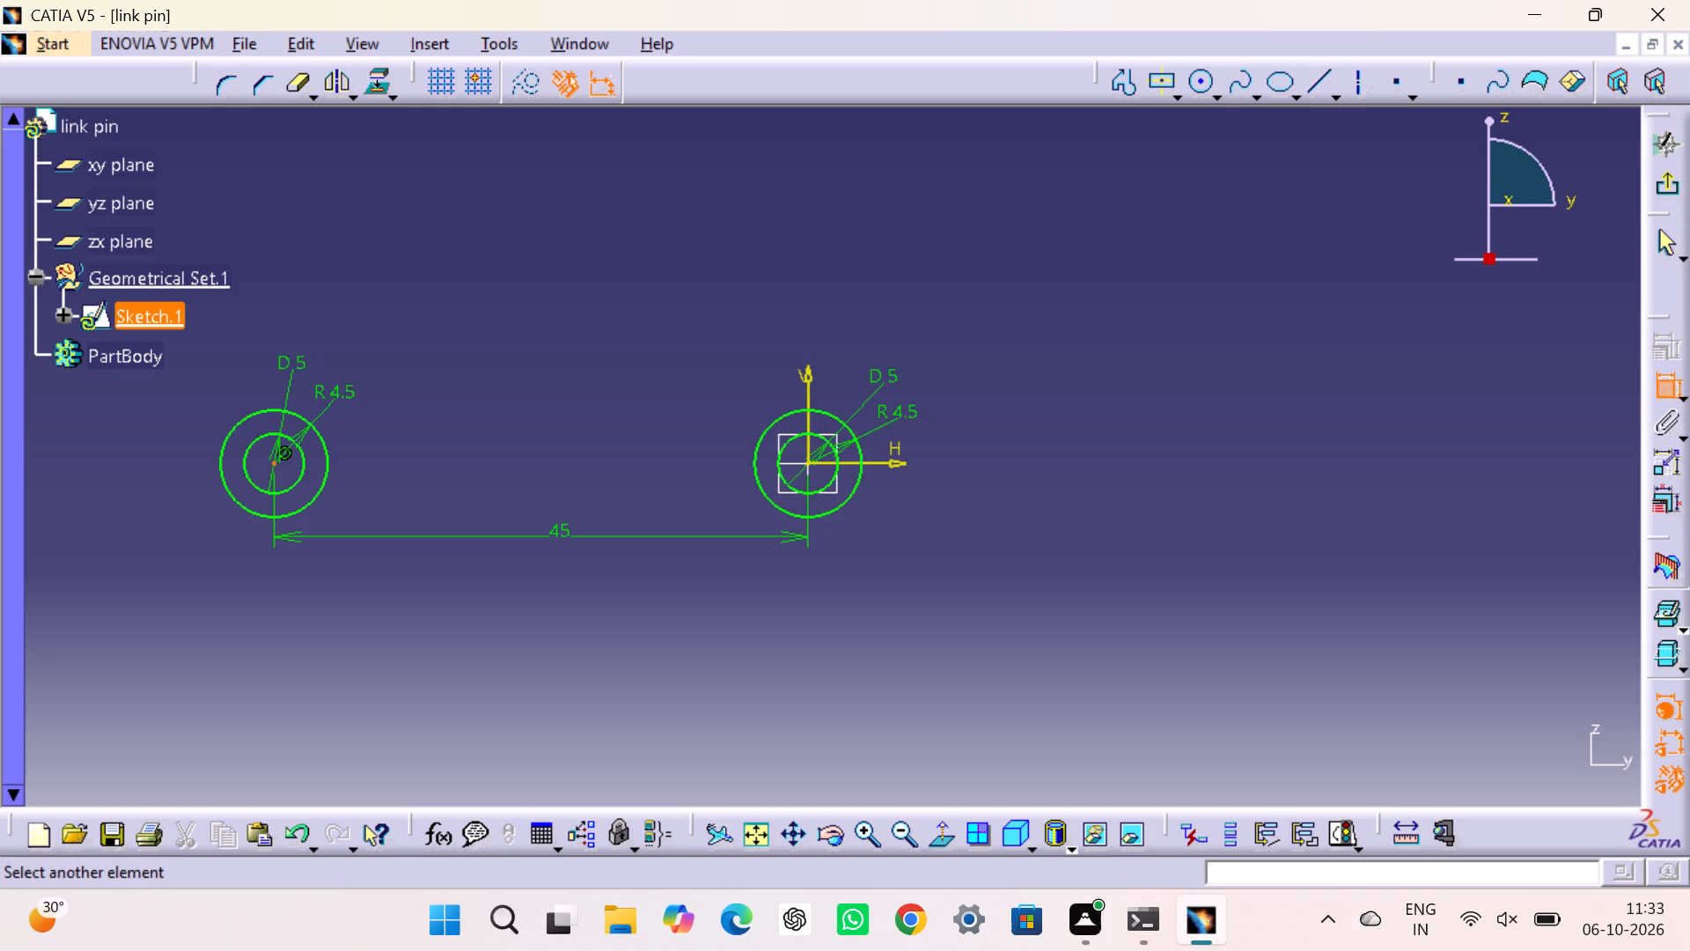
{"action": "scroll", "coordinate": [1187, 548], "scroll_direction": "up", "scroll_amount": 2}
{"action": "scroll", "coordinate": [1187, 548], "scroll_direction": "down", "scroll_amount": 1}
{"action": "middle_click_drag", "start_coordinate": [1188, 545], "coordinate": [890, 542]}
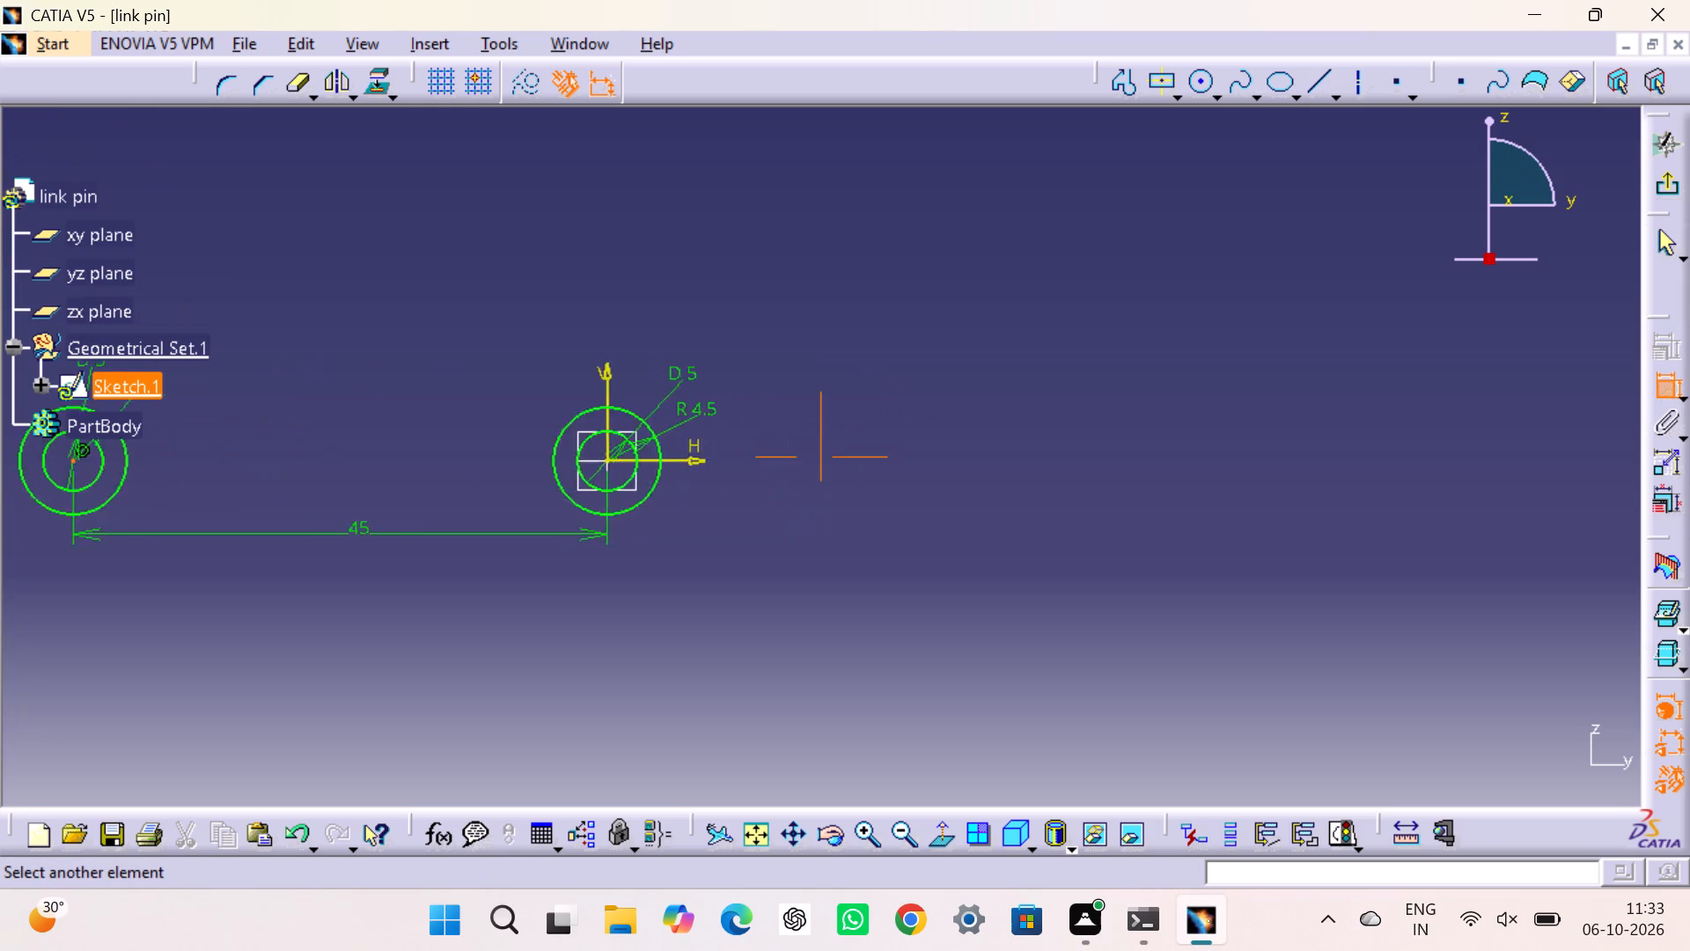
{"action": "middle_click_drag", "start_coordinate": [890, 542], "coordinate": [603, 586]}
{"action": "left_click", "coordinate": [1541, 502]}
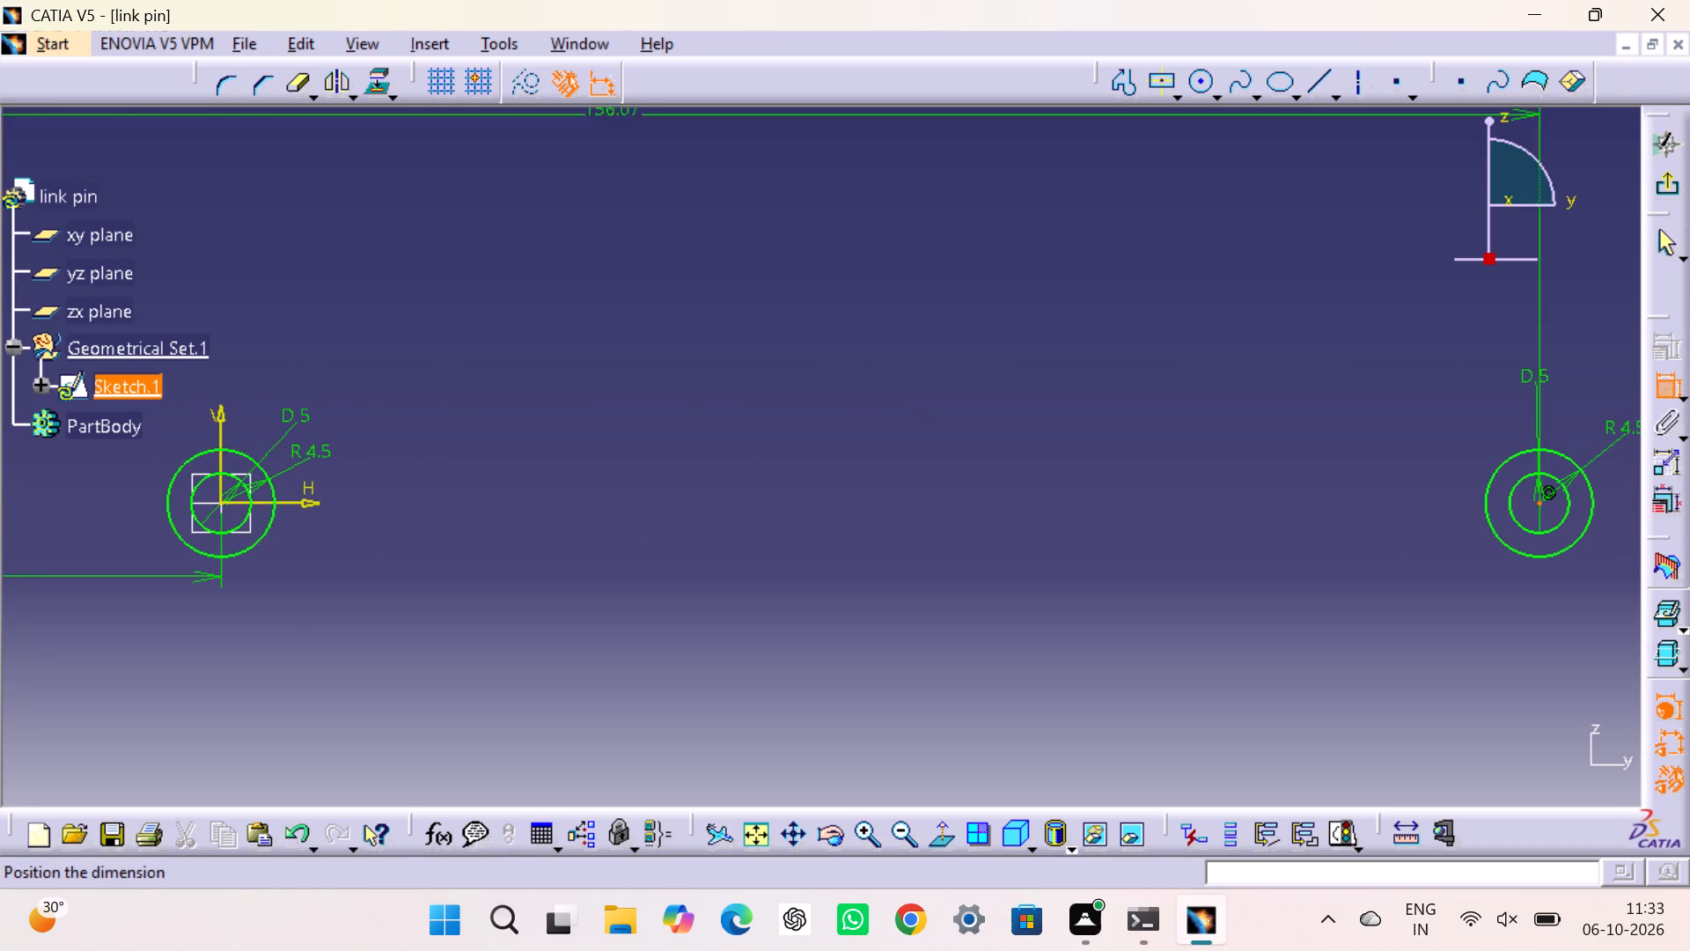
{"action": "middle_click_drag", "start_coordinate": [776, 656], "coordinate": [1017, 604]}
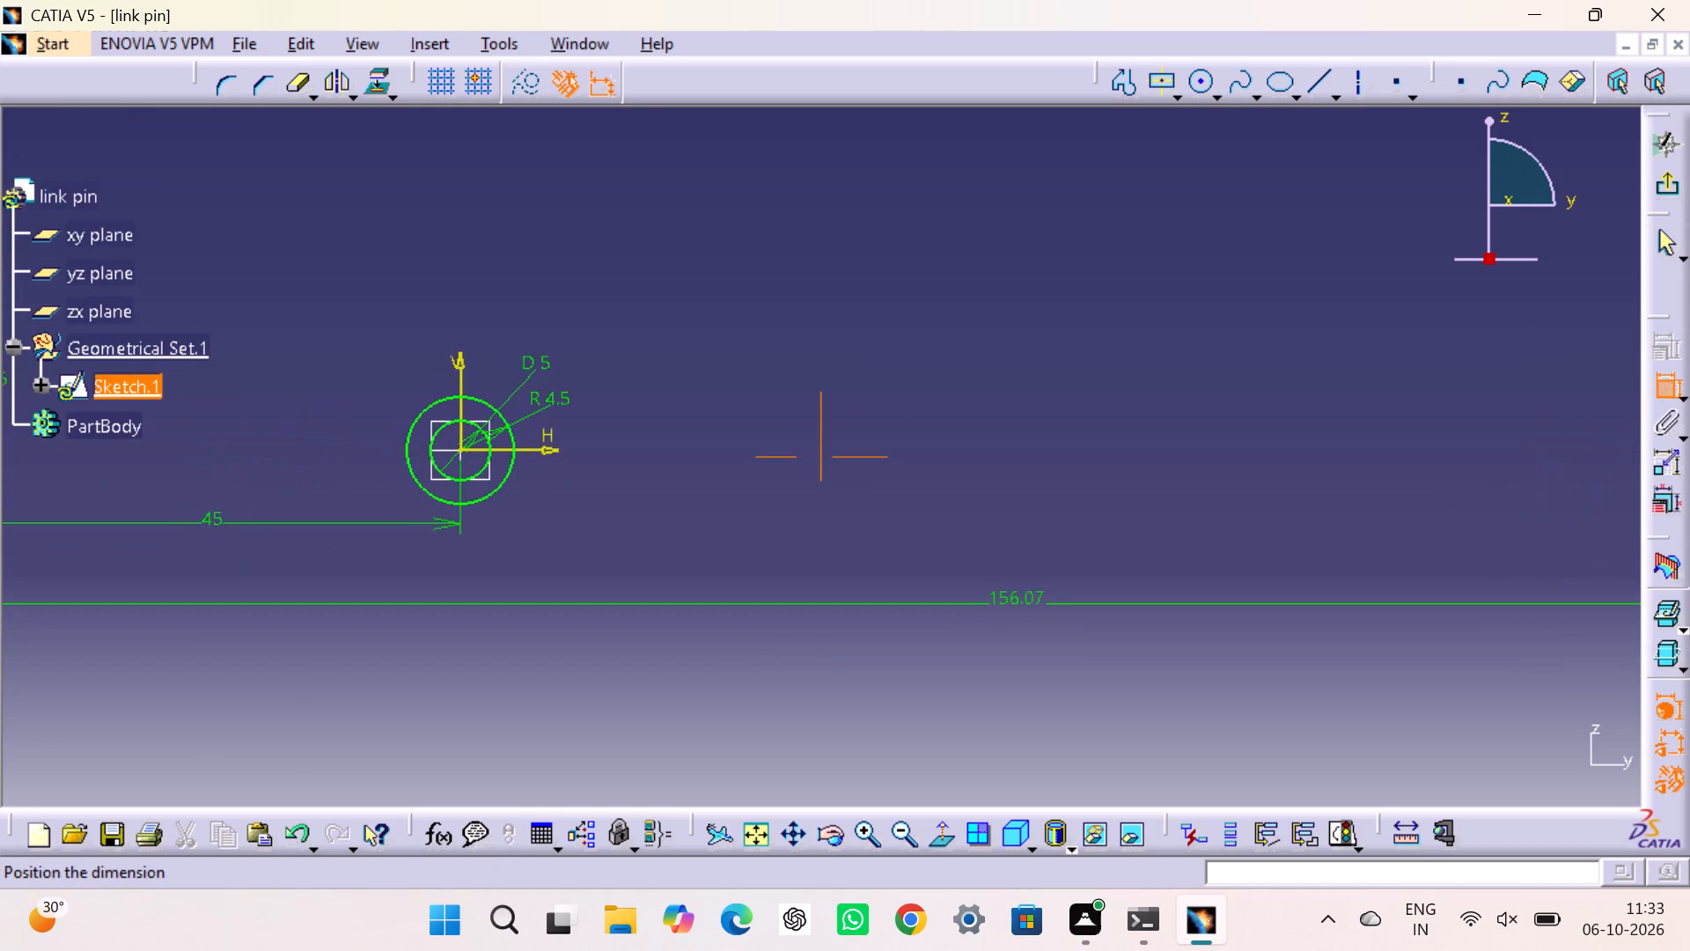
{"action": "middle_click_drag", "start_coordinate": [1017, 604], "coordinate": [1109, 591]}
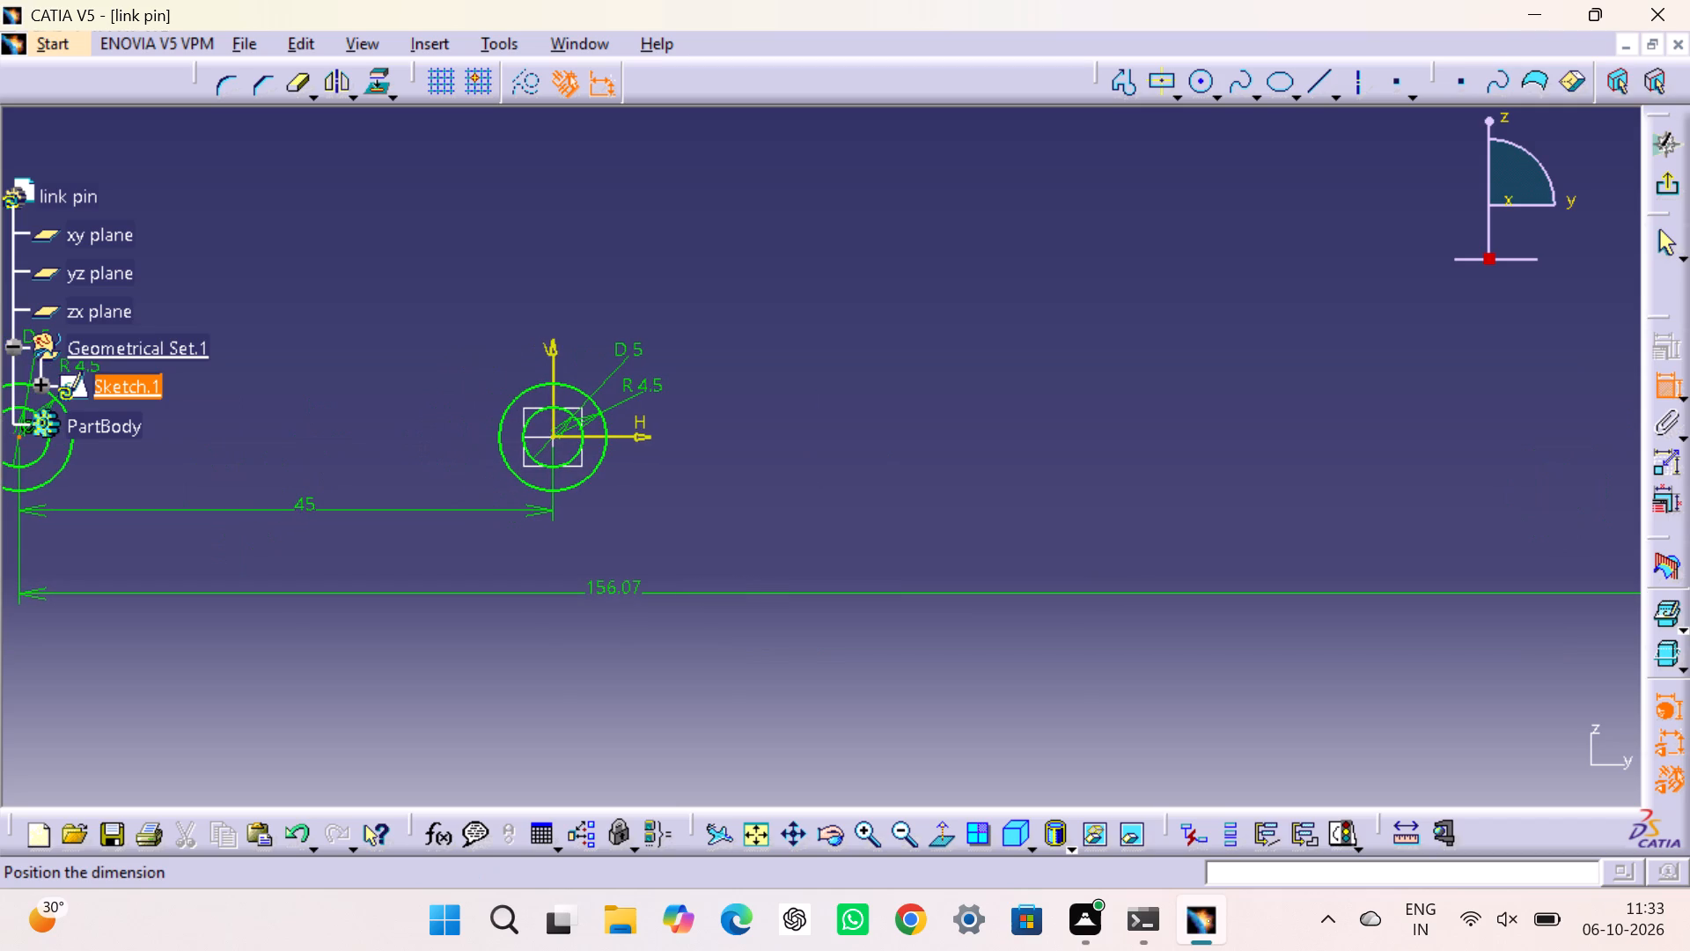
{"action": "left_click", "coordinate": [602, 593]}
{"action": "double_click", "coordinate": [614, 593]}
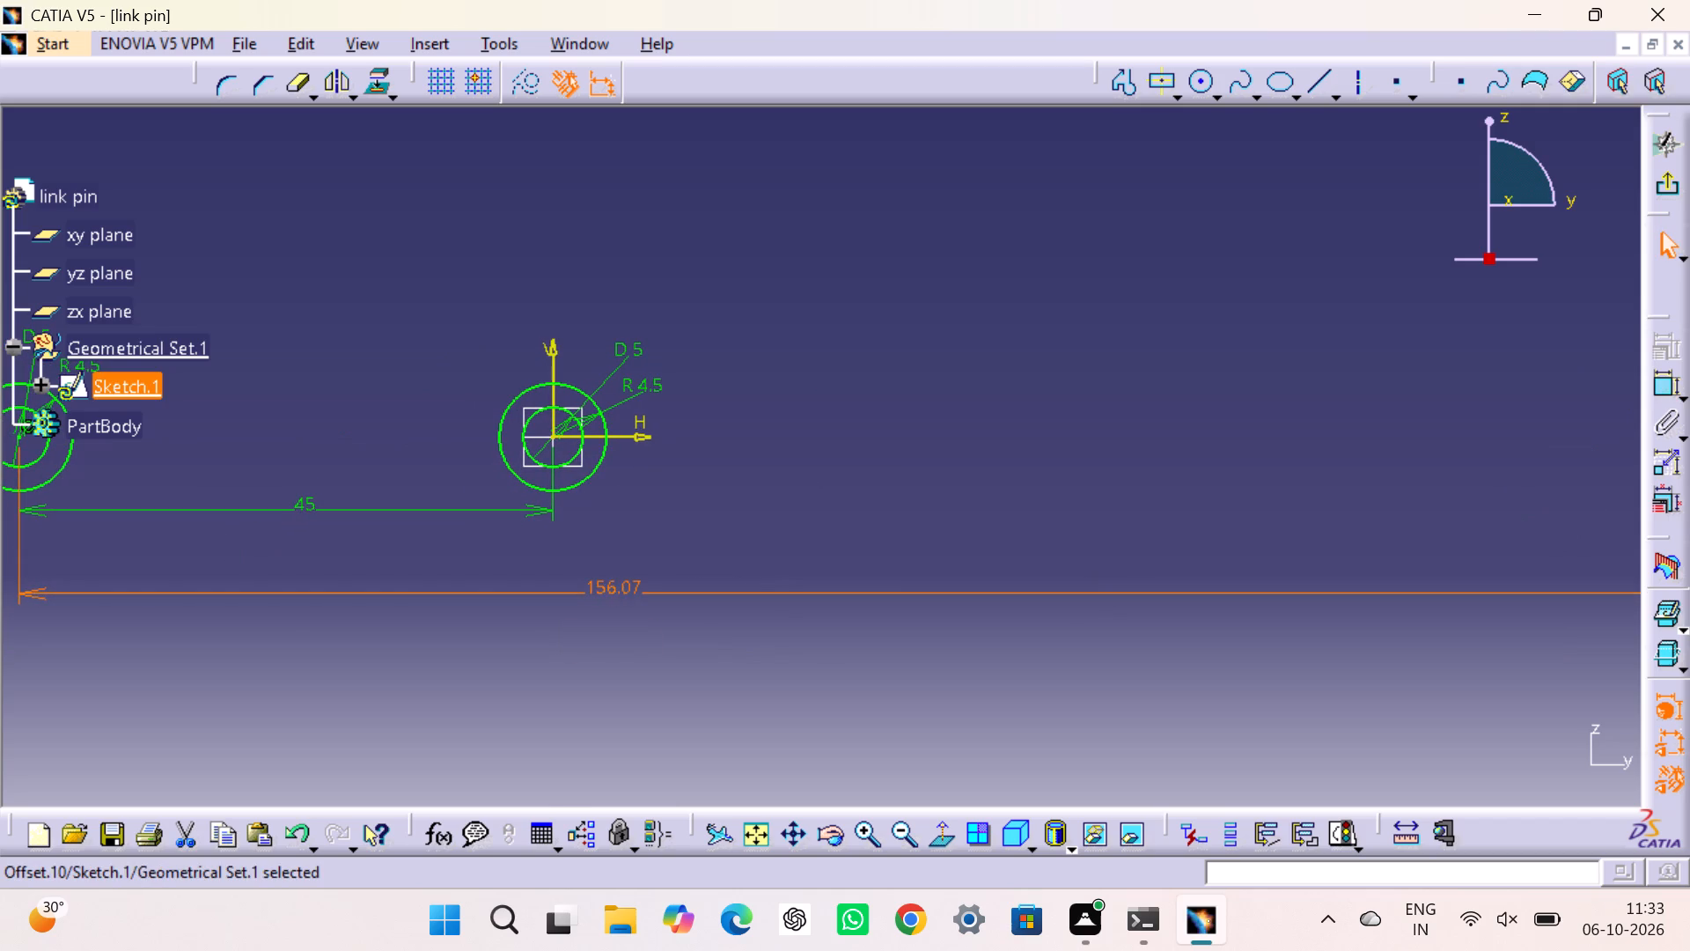
{"action": "type", "text": "90"}
{"action": "key", "text": "Return"}
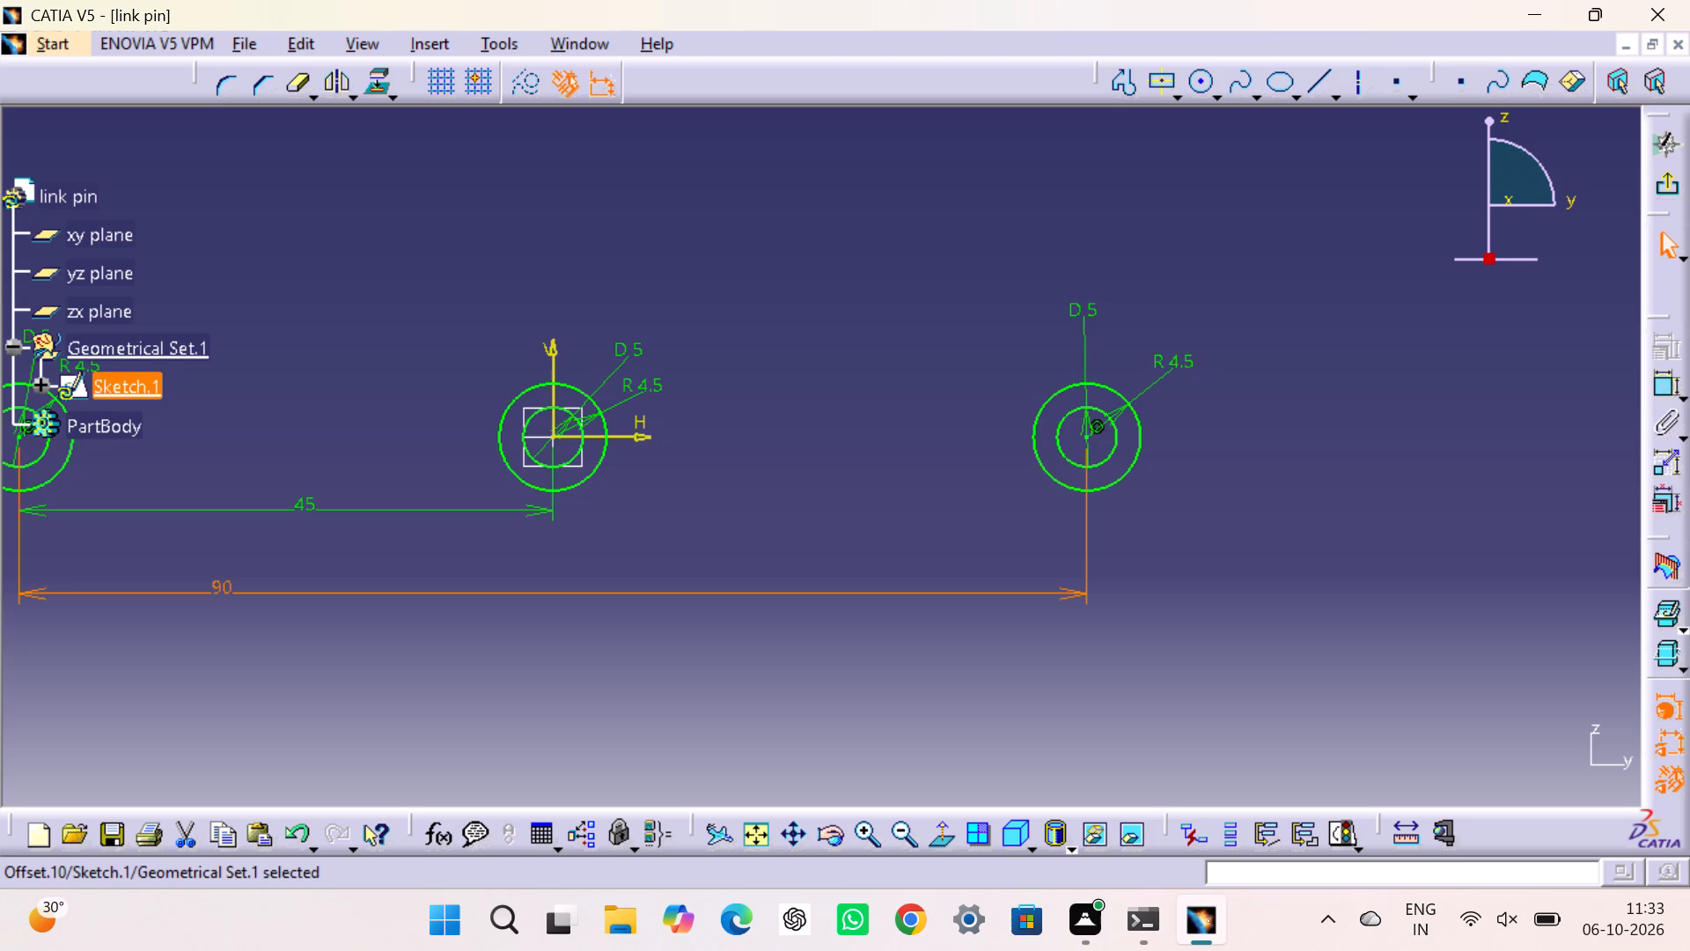
{"action": "middle_click_drag", "start_coordinate": [705, 518], "coordinate": [972, 516]}
{"action": "left_click", "coordinate": [1021, 475]}
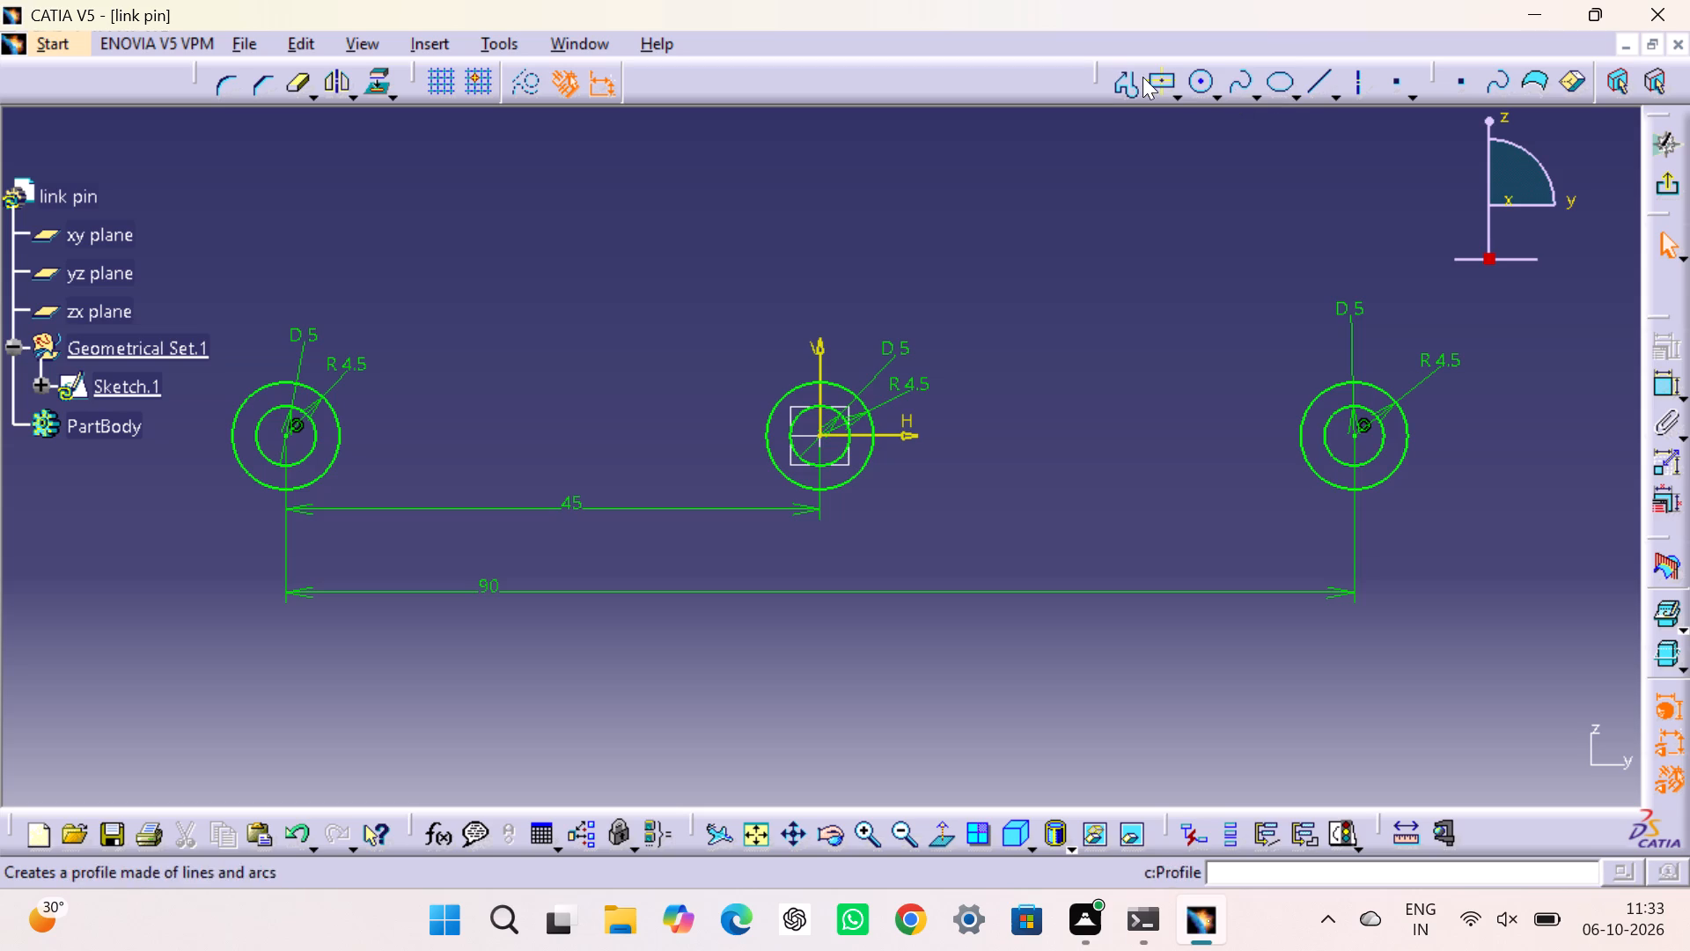
Draw a horizontal line about 81.6 mm long above the H axis, joining the outer circles of the negative-H and positive-H pairs.
{"action": "left_click", "coordinate": [1120, 77]}
{"action": "left_click", "coordinate": [332, 417]}
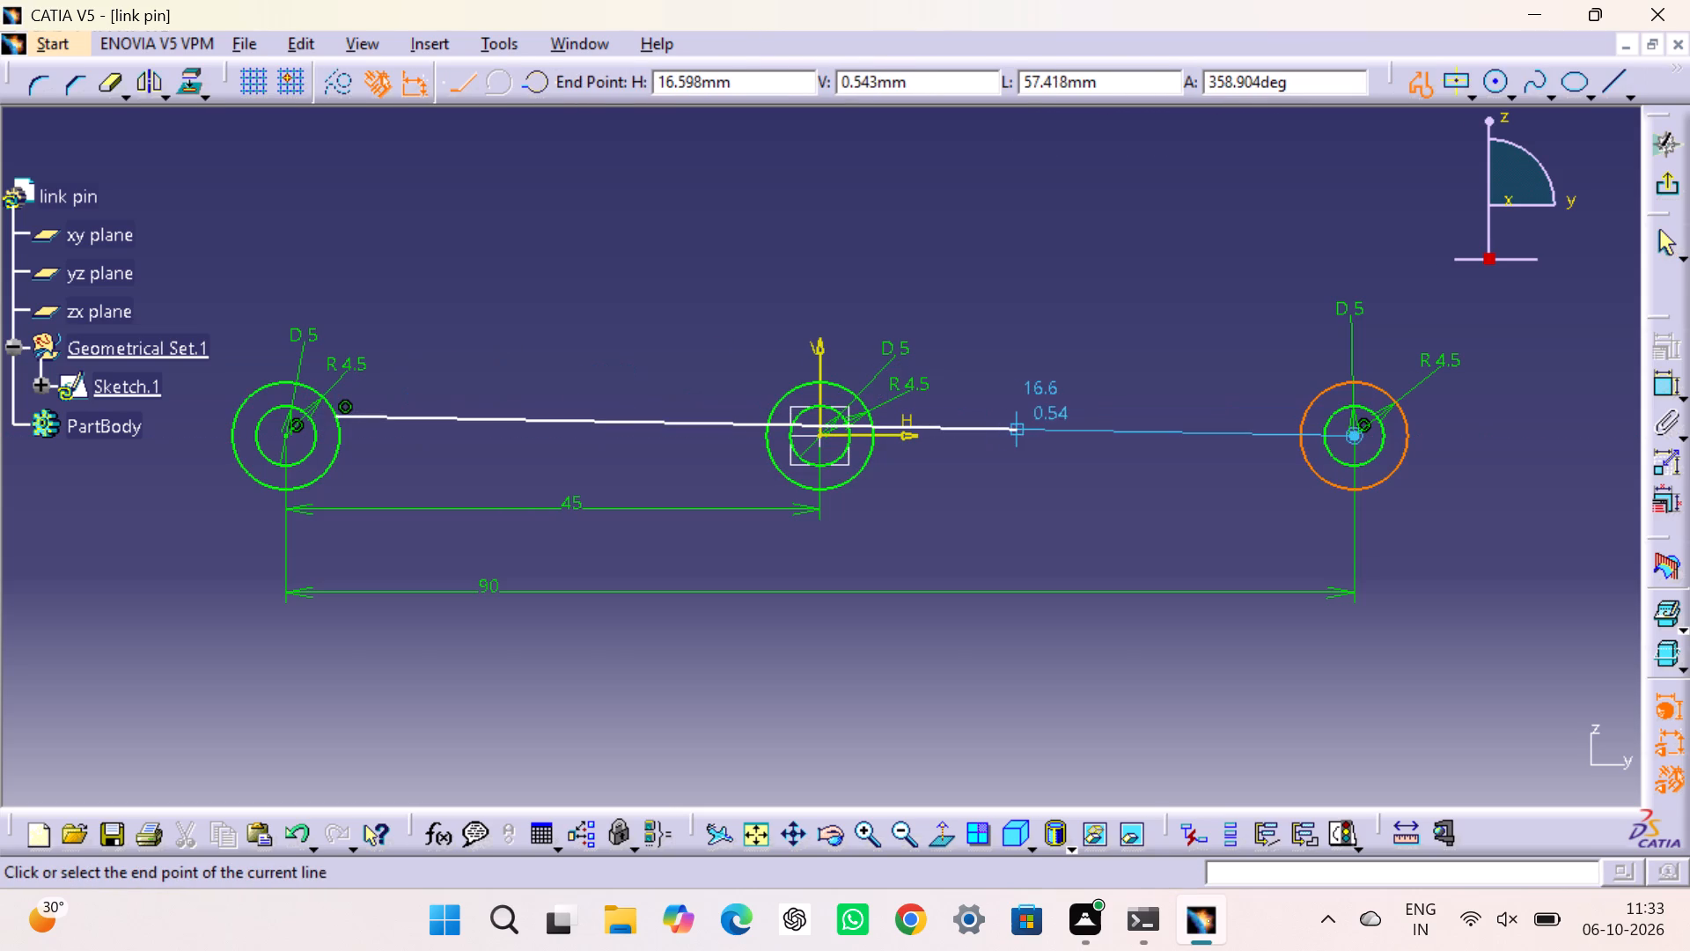
{"action": "left_click", "coordinate": [1301, 415]}
{"action": "right_click", "coordinate": [1026, 293]}
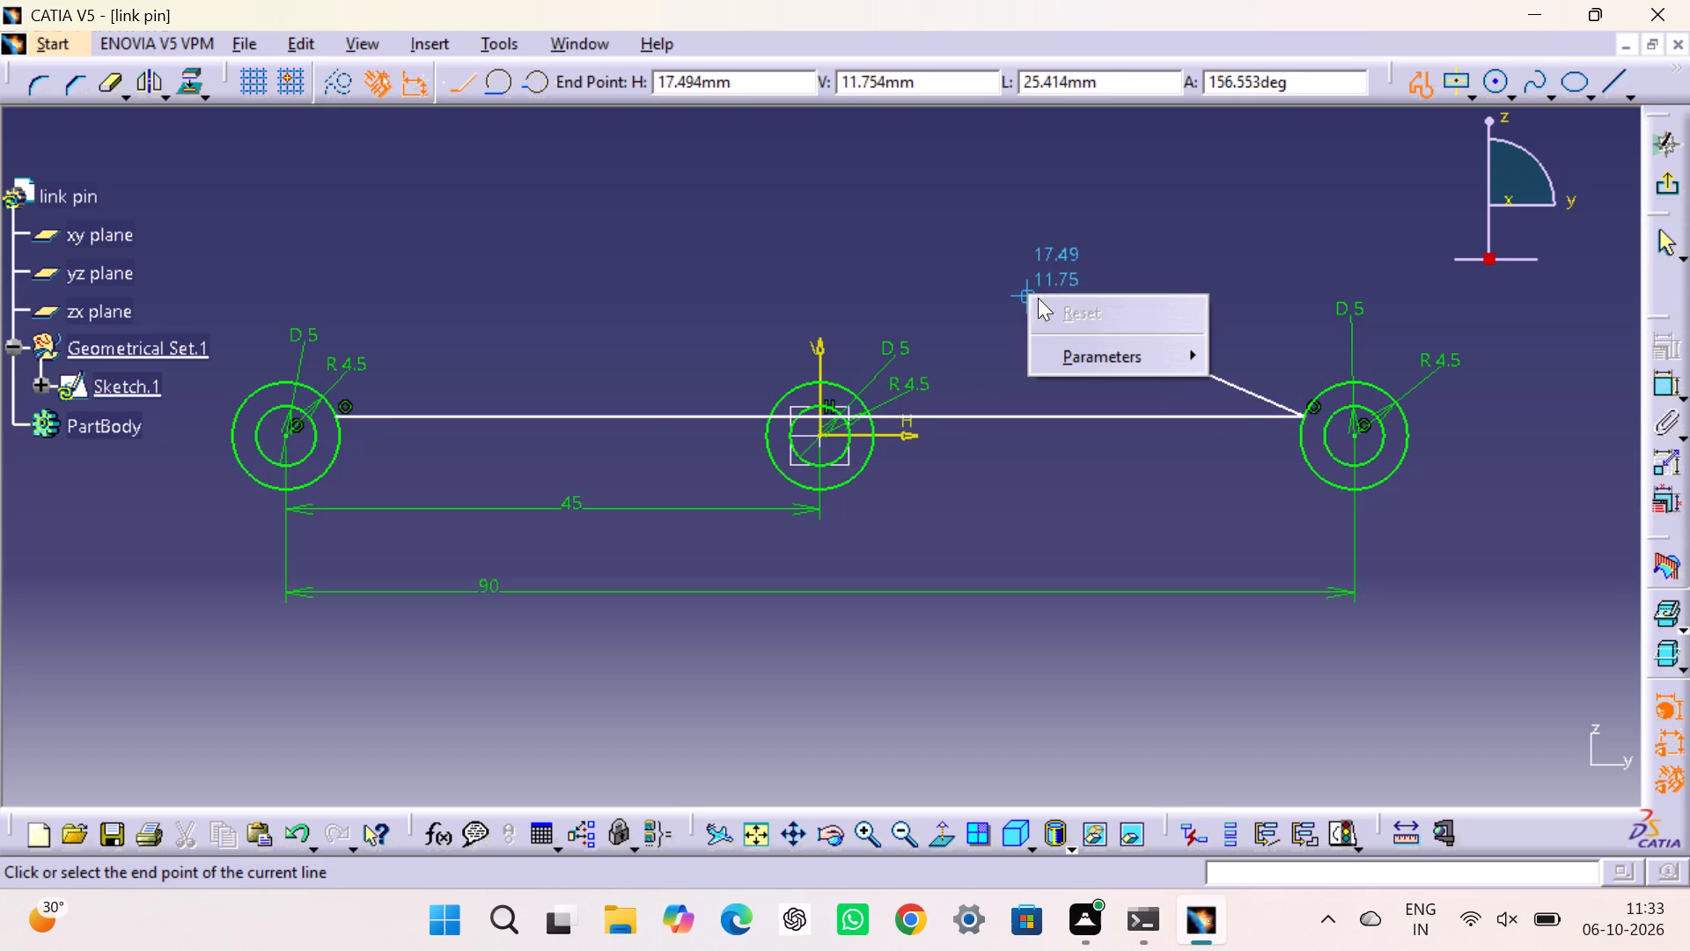
{"action": "left_click", "coordinate": [1659, 233]}
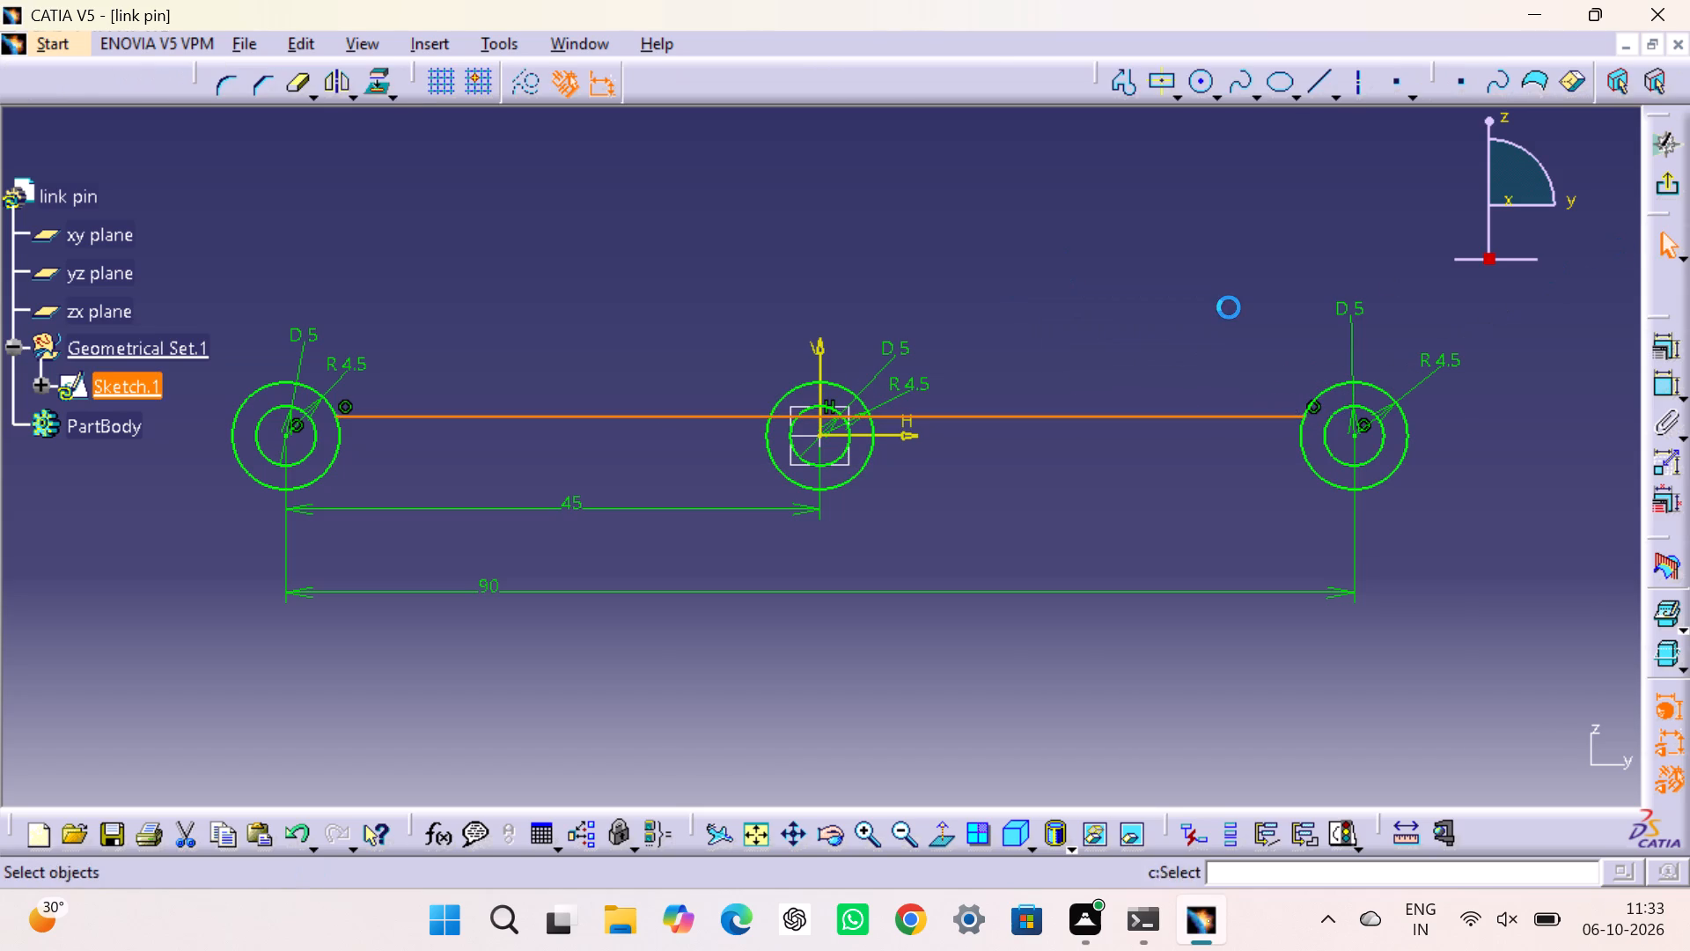
{"action": "left_click", "coordinate": [1229, 307]}
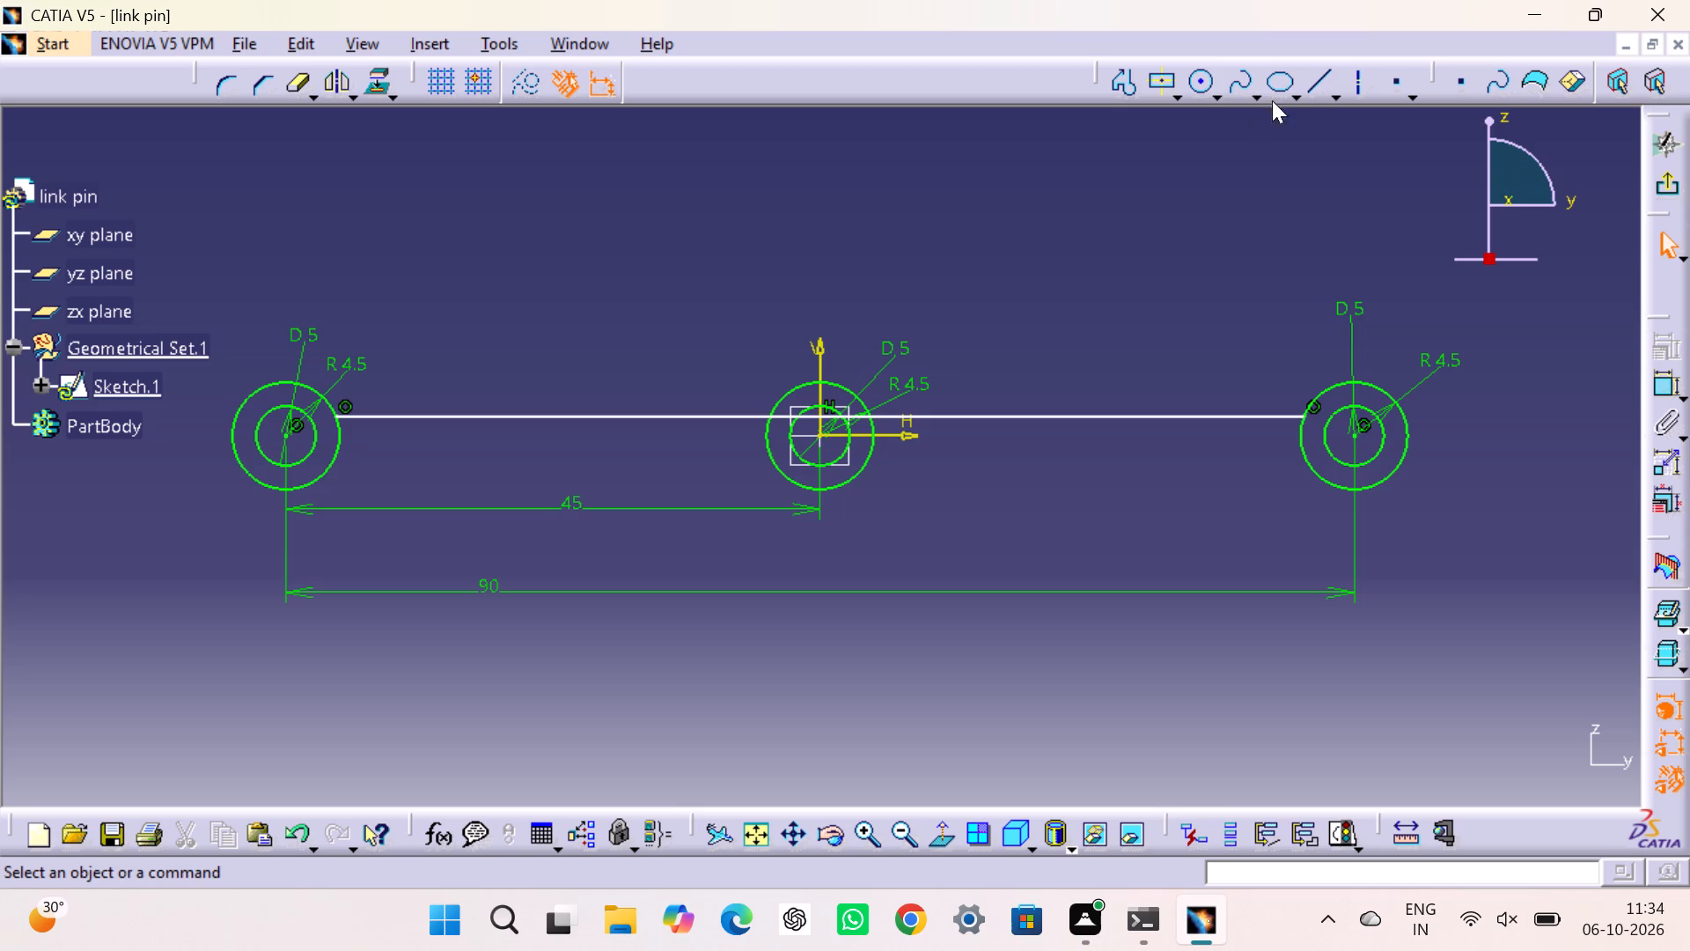
Draw an axis line along H from the centre of the negative-H circles to the centre of the positive-H circles.
{"action": "left_click", "coordinate": [1359, 93]}
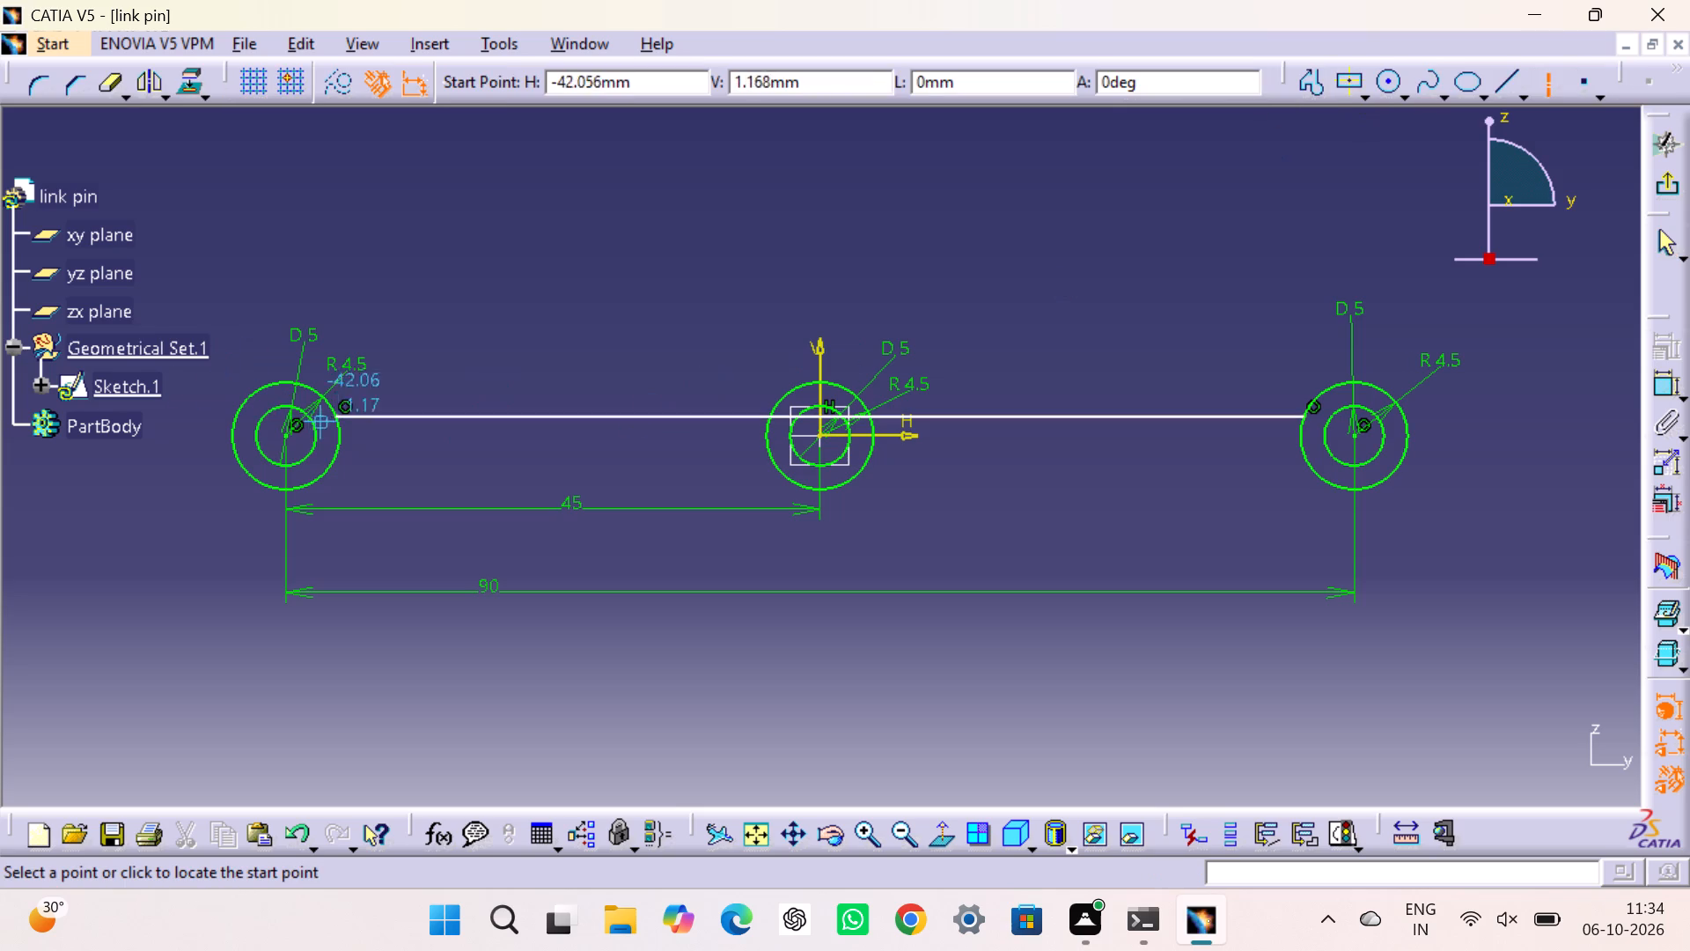
{"action": "left_click", "coordinate": [285, 434]}
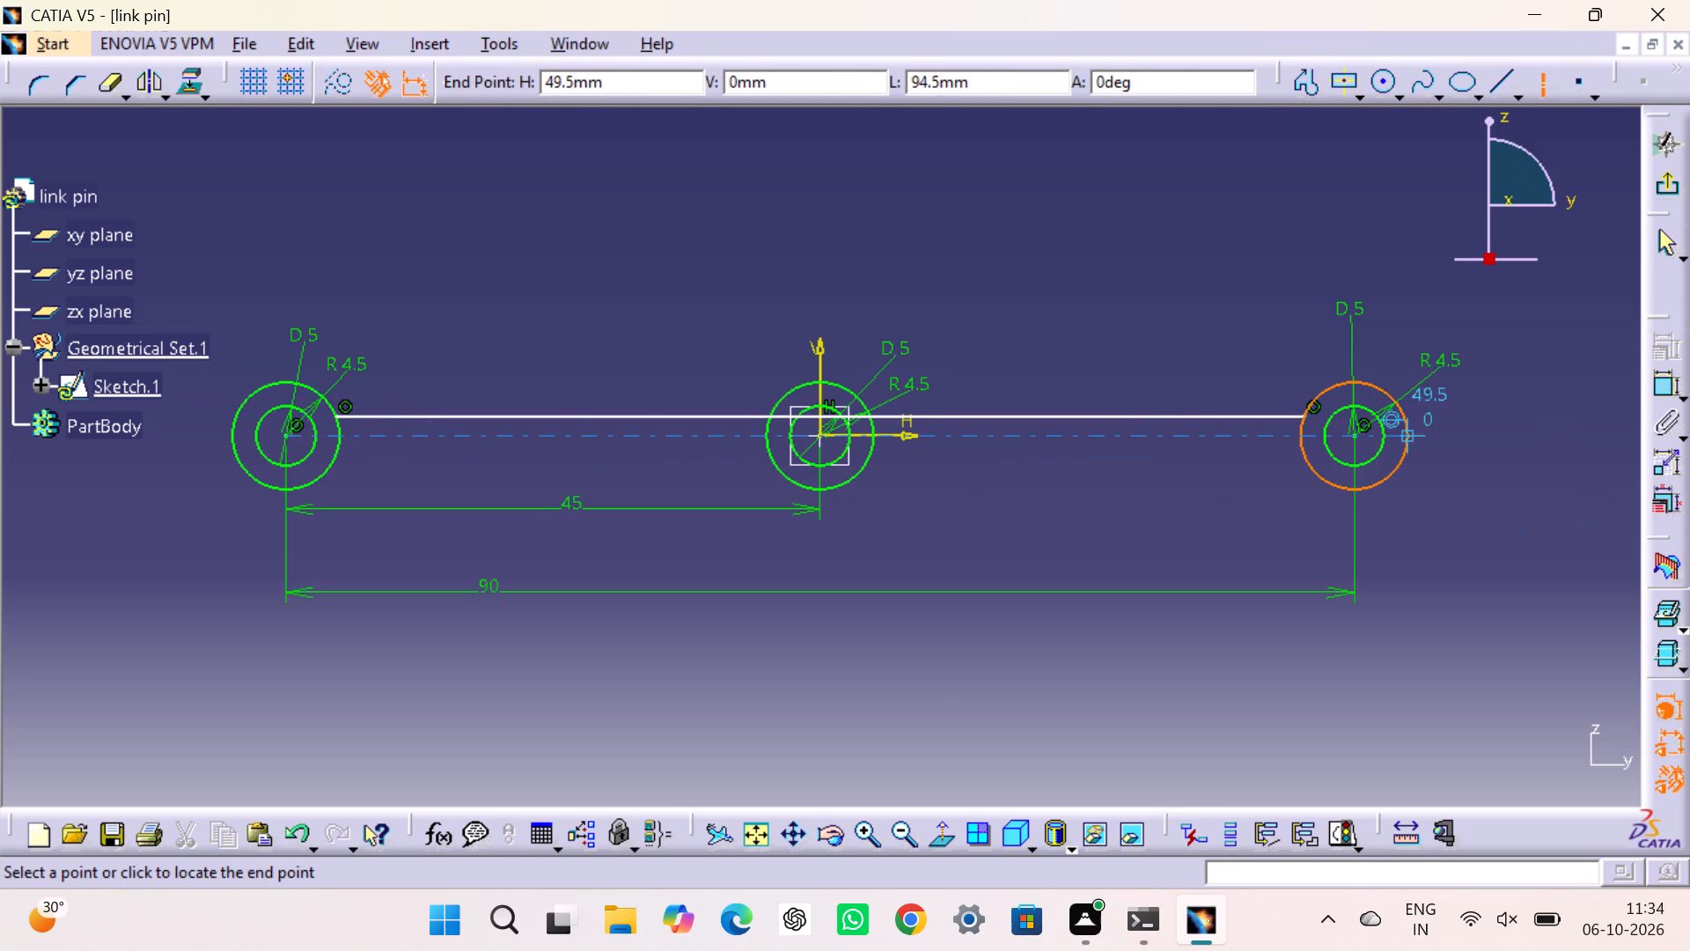
{"action": "left_click", "coordinate": [1359, 436]}
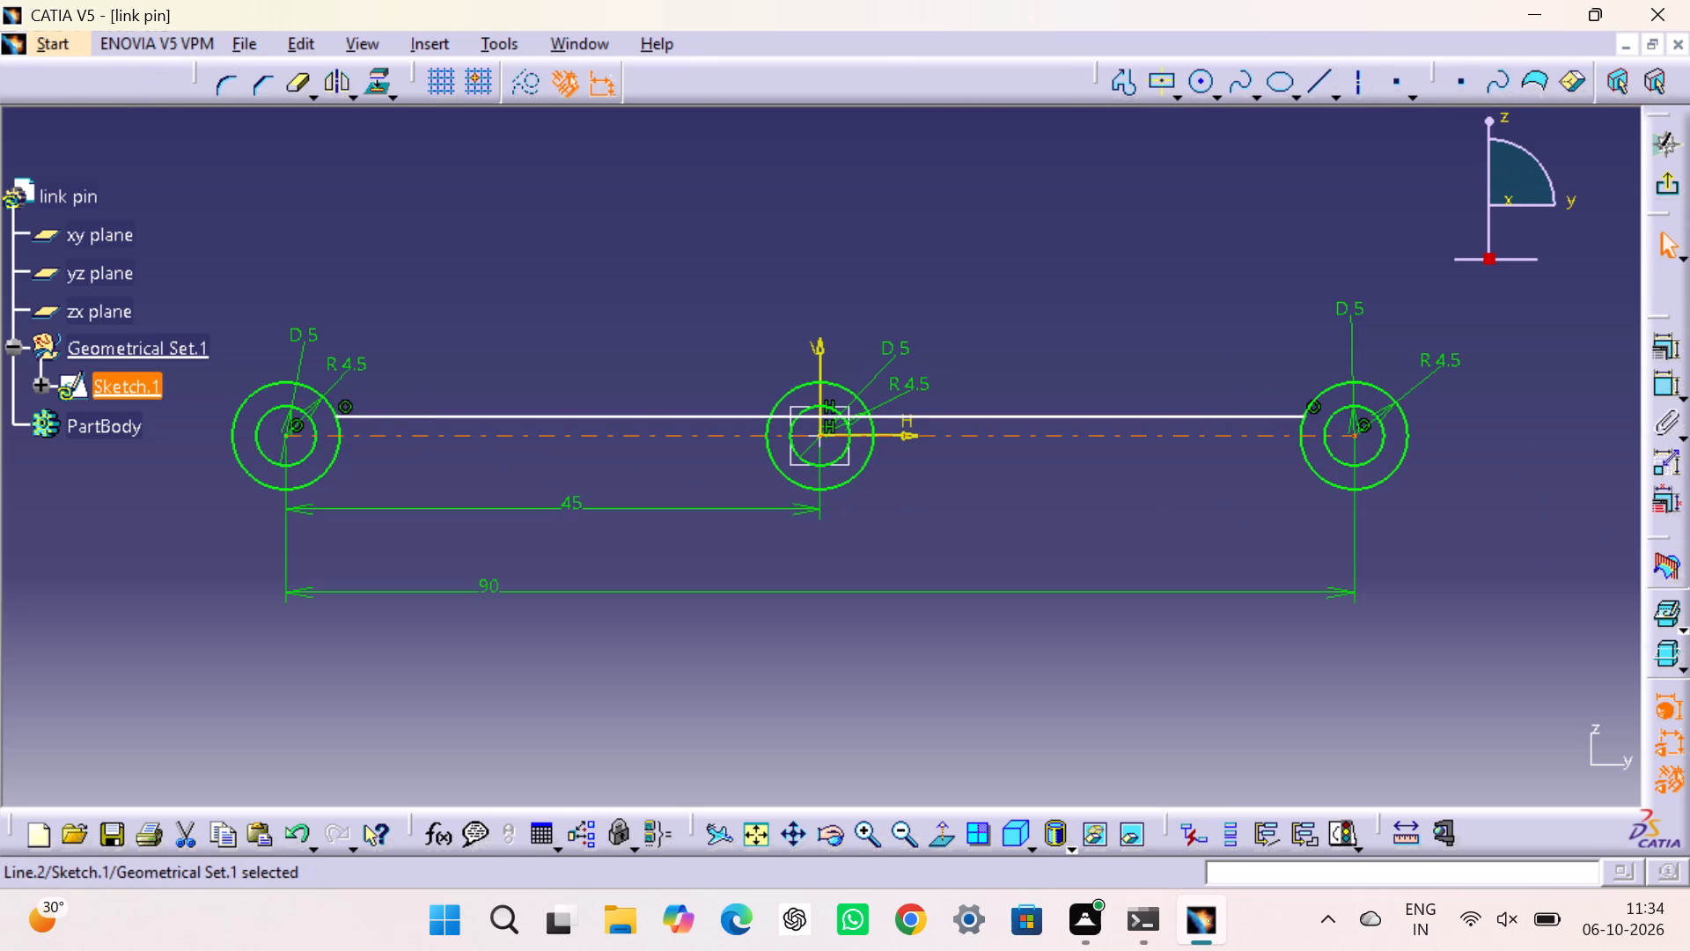
{"action": "right_click", "coordinate": [1205, 284]}
{"action": "key", "text": "Escape"}
{"action": "key", "text": "Escape"}
{"action": "left_click", "coordinate": [1187, 297]}
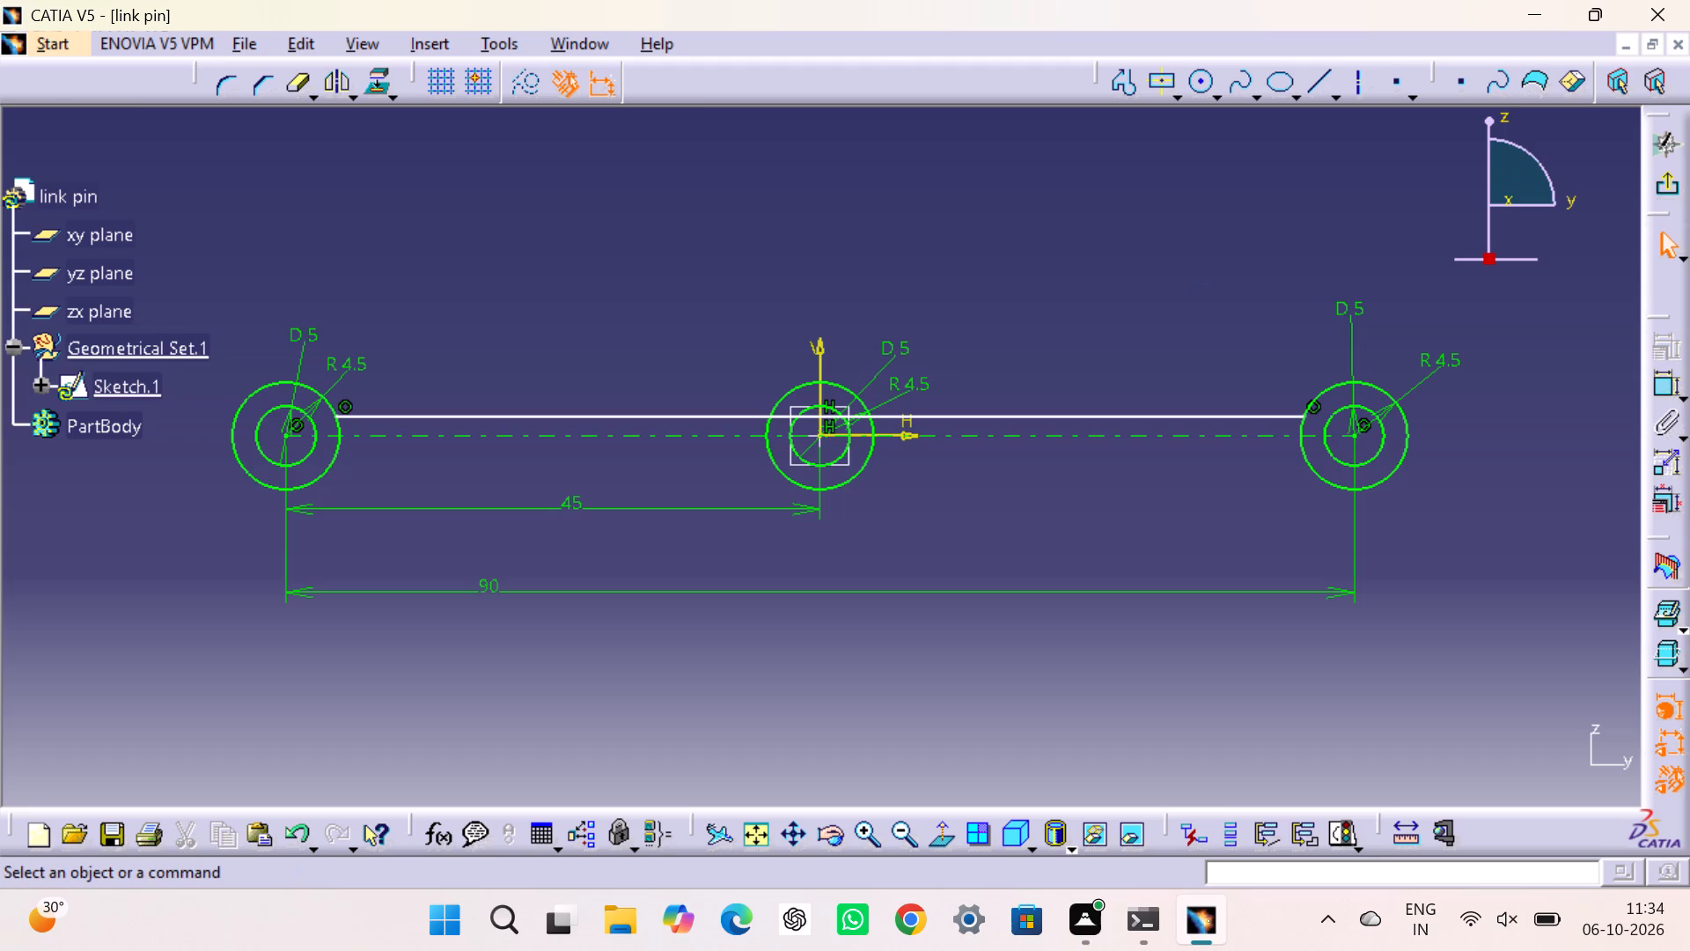
Mirror the horizontal connecting line about the axis line to get a matching line below it.
{"action": "left_click", "coordinate": [1094, 418]}
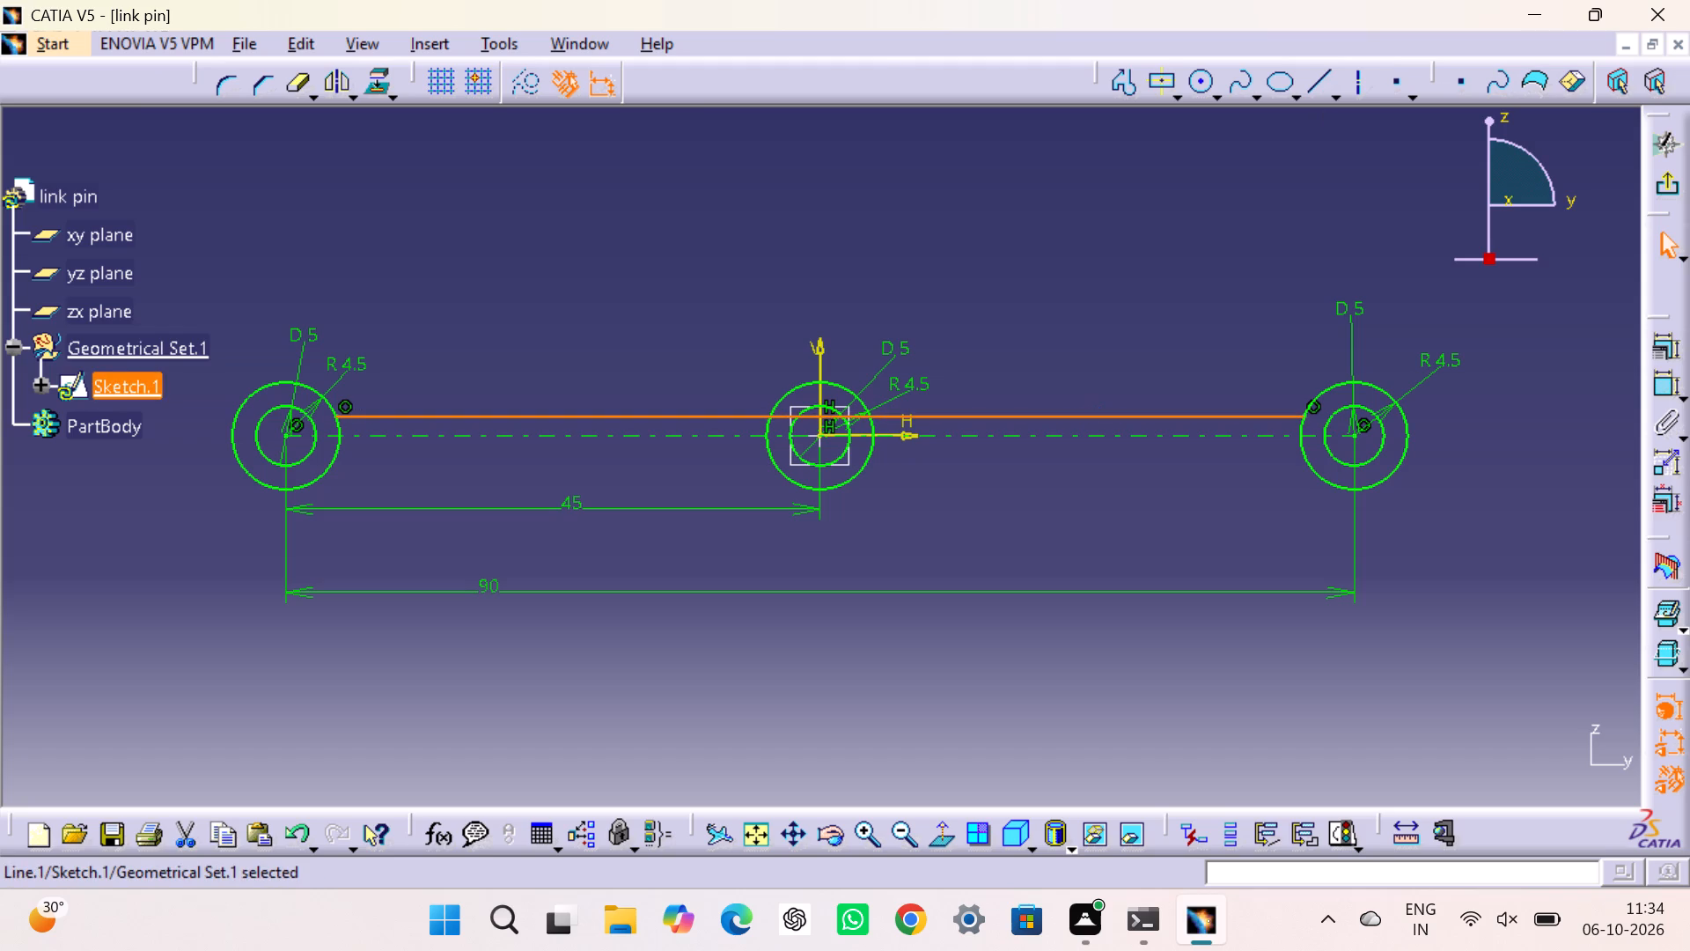
{"action": "left_click", "coordinate": [333, 76]}
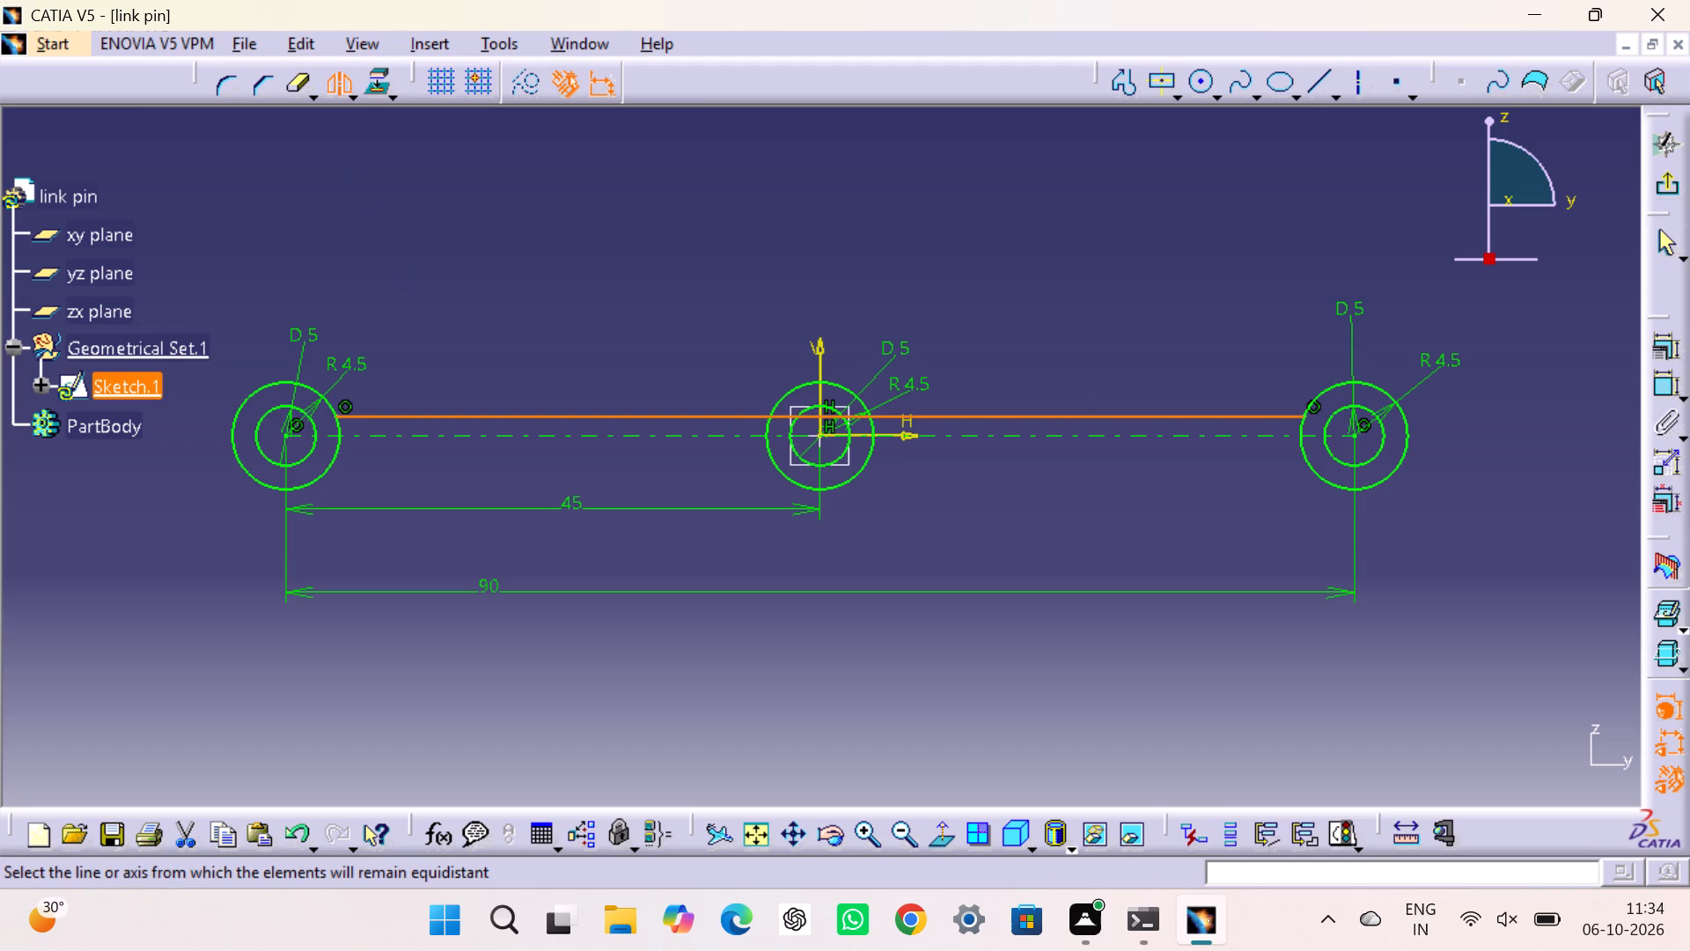
{"action": "left_click", "coordinate": [467, 436]}
{"action": "left_click", "coordinate": [590, 299]}
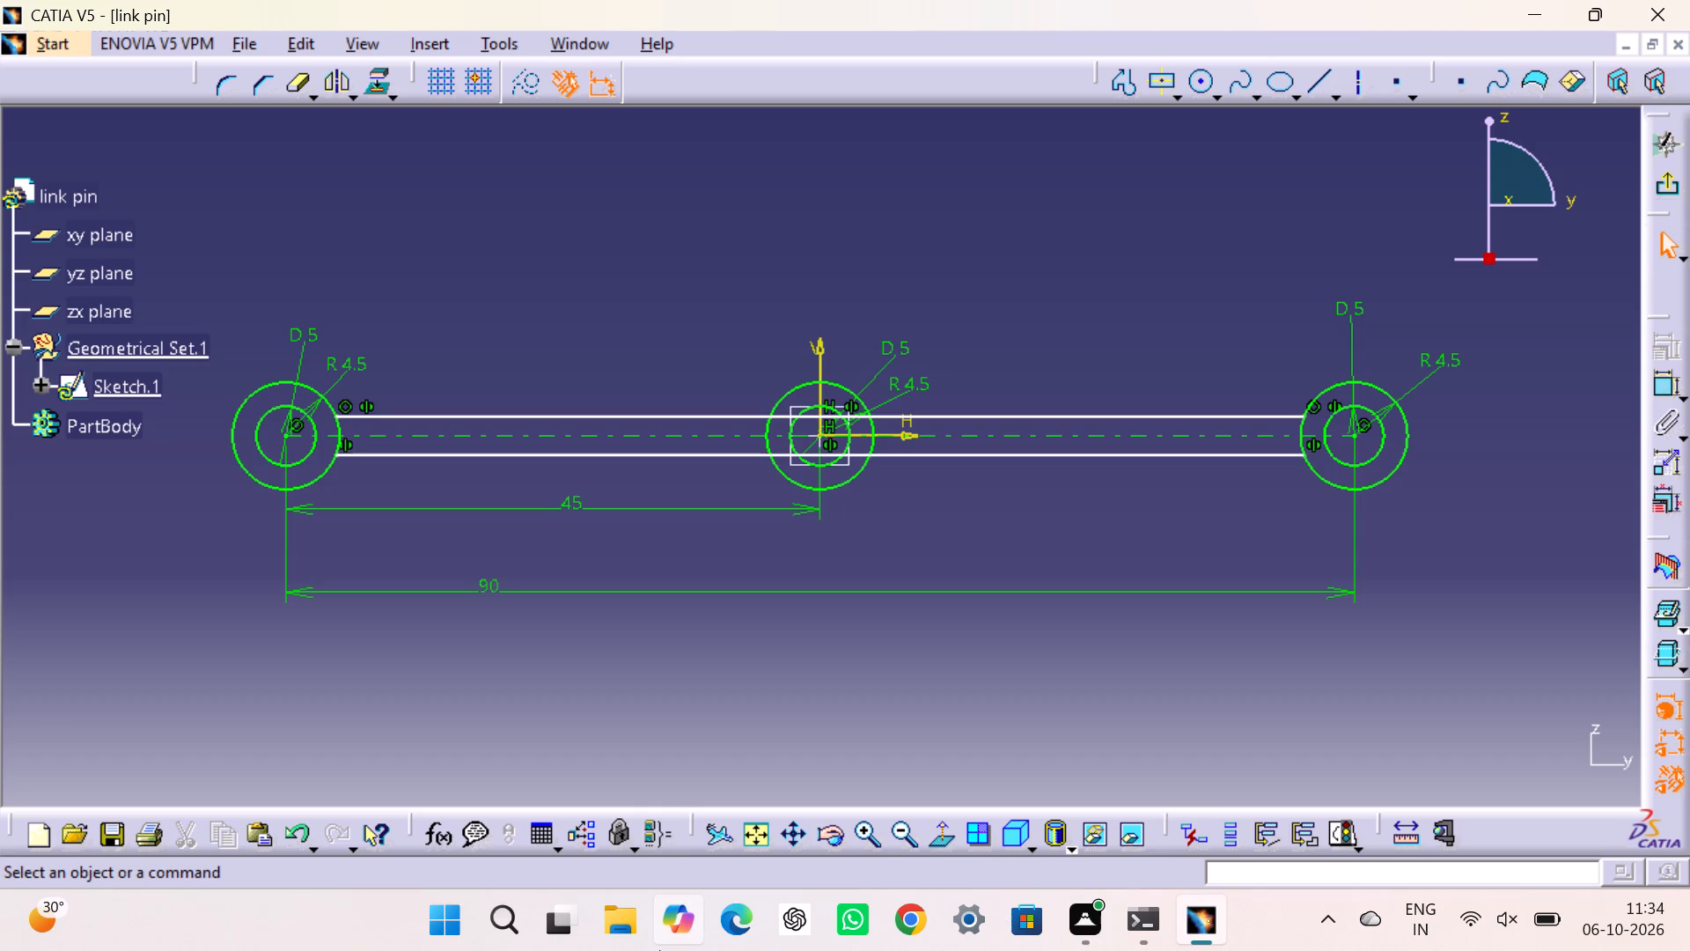
{"action": "left_click_drag", "start_coordinate": [1259, 950], "coordinate": [1634, 950]}
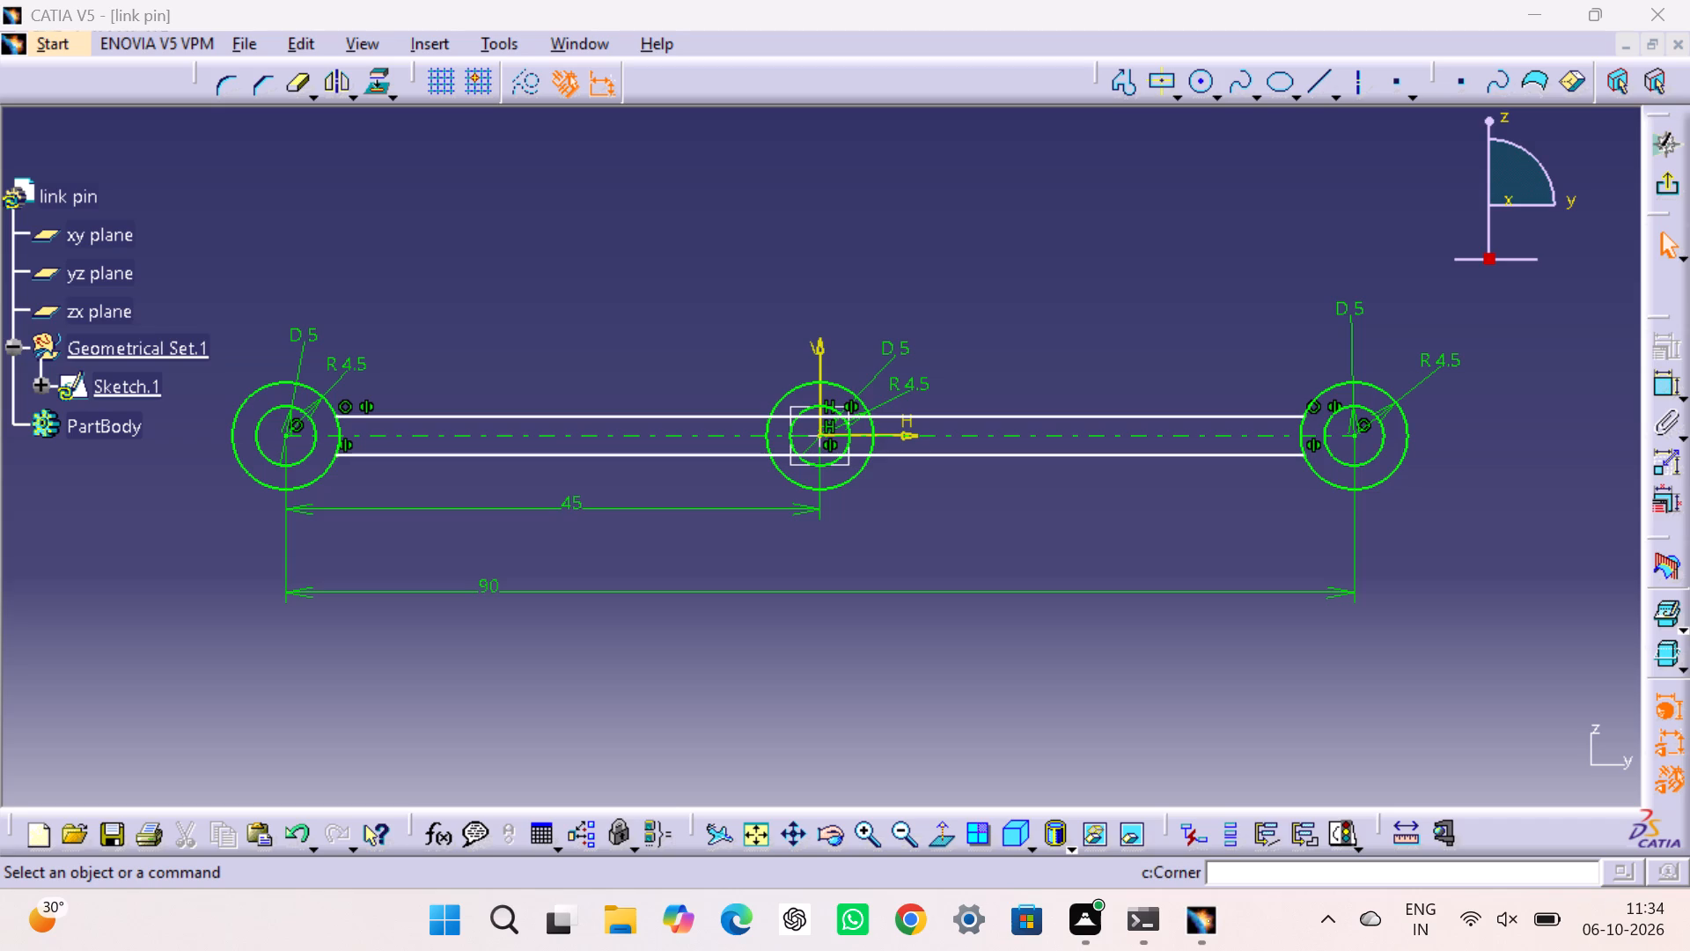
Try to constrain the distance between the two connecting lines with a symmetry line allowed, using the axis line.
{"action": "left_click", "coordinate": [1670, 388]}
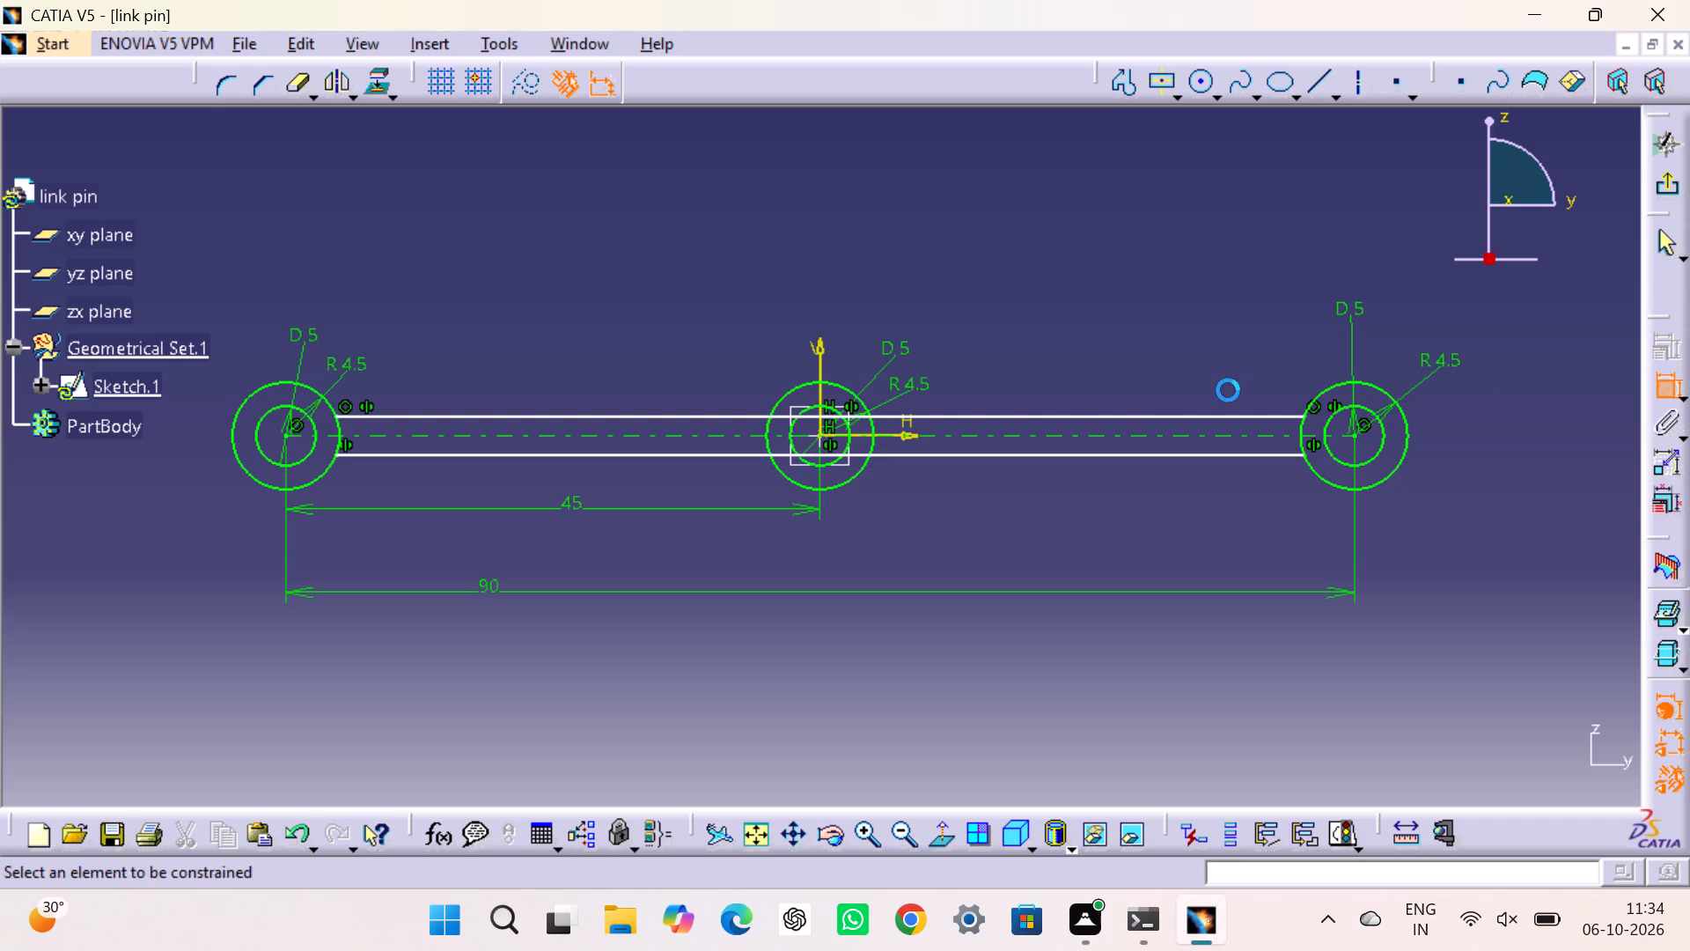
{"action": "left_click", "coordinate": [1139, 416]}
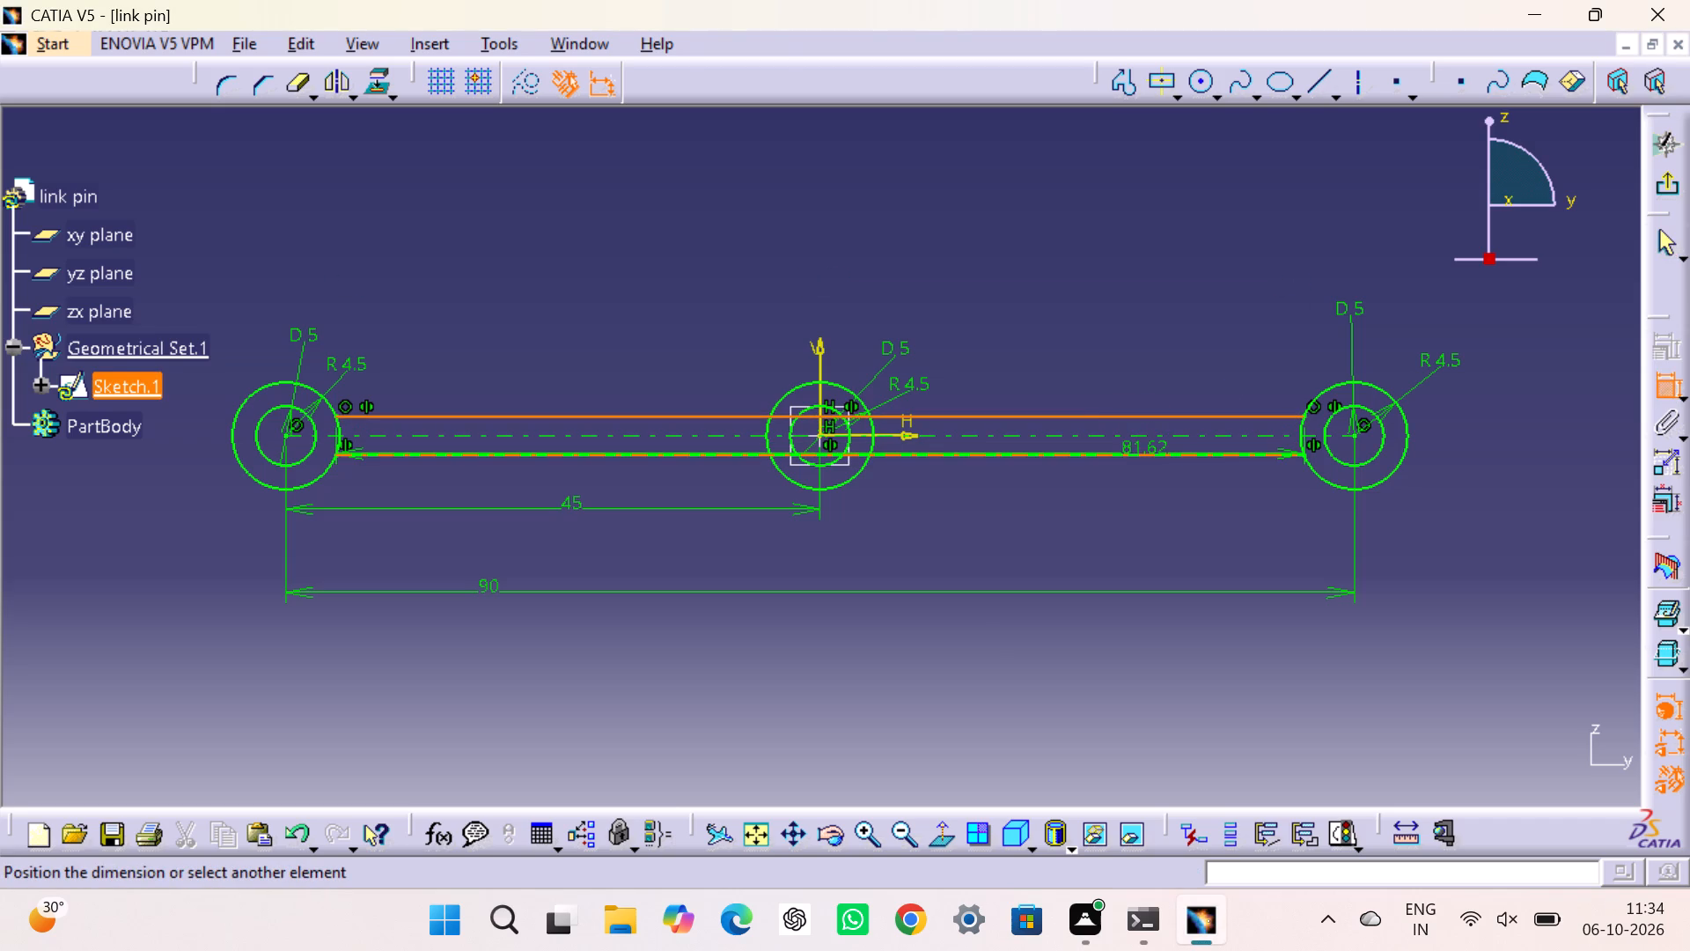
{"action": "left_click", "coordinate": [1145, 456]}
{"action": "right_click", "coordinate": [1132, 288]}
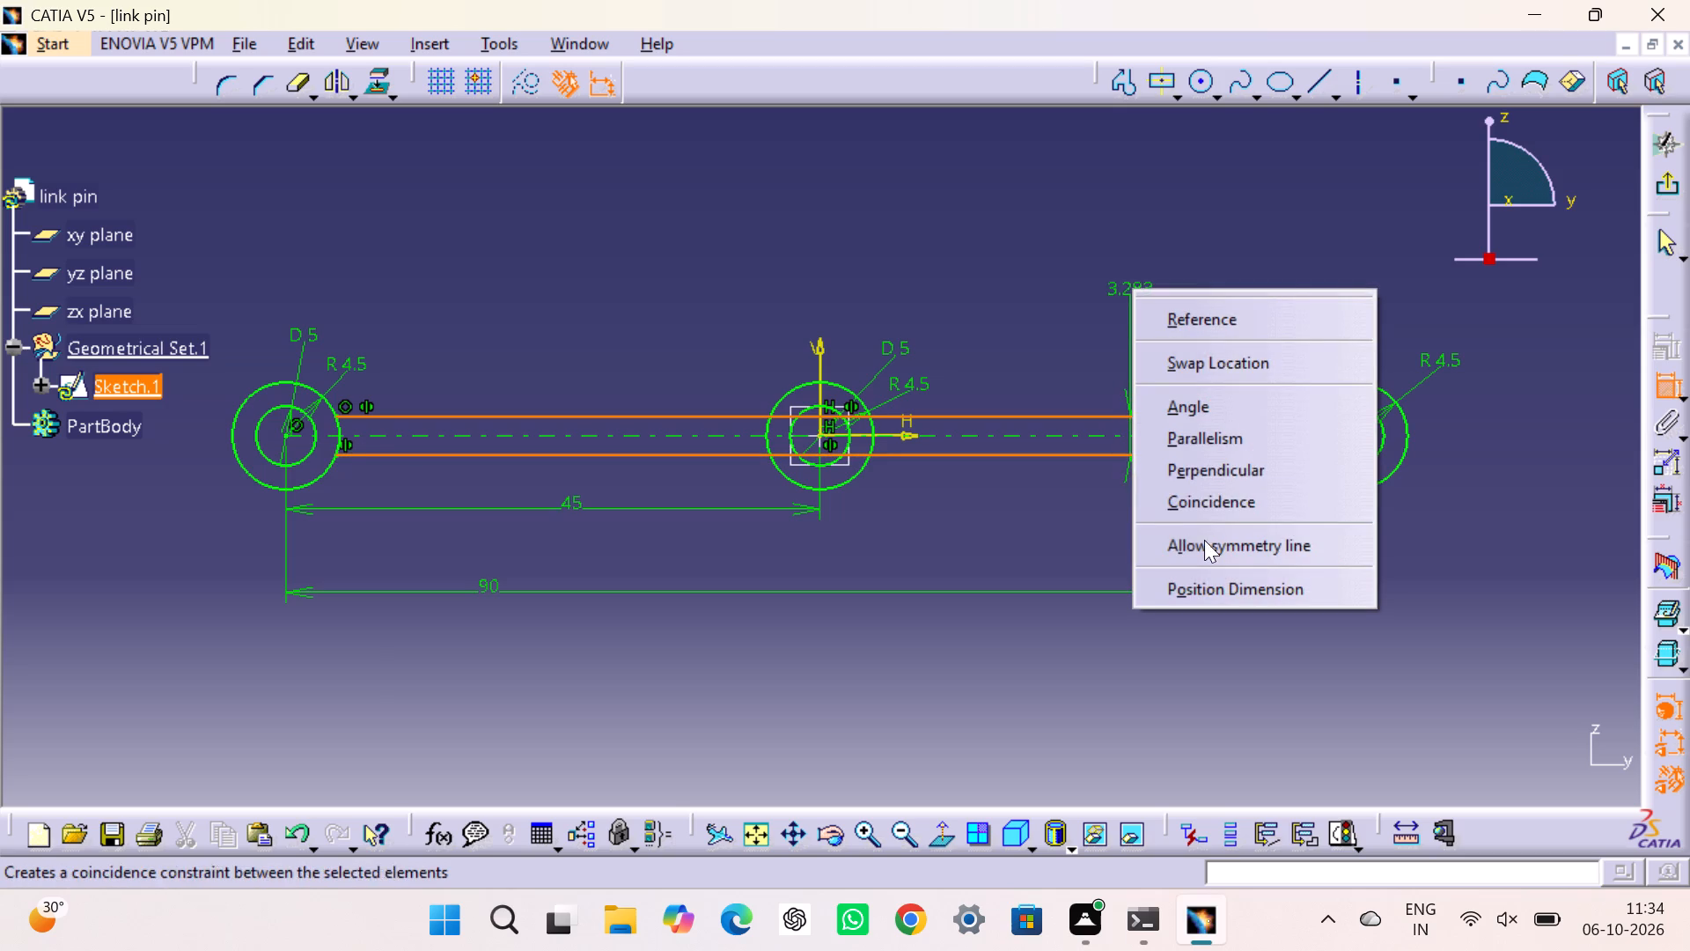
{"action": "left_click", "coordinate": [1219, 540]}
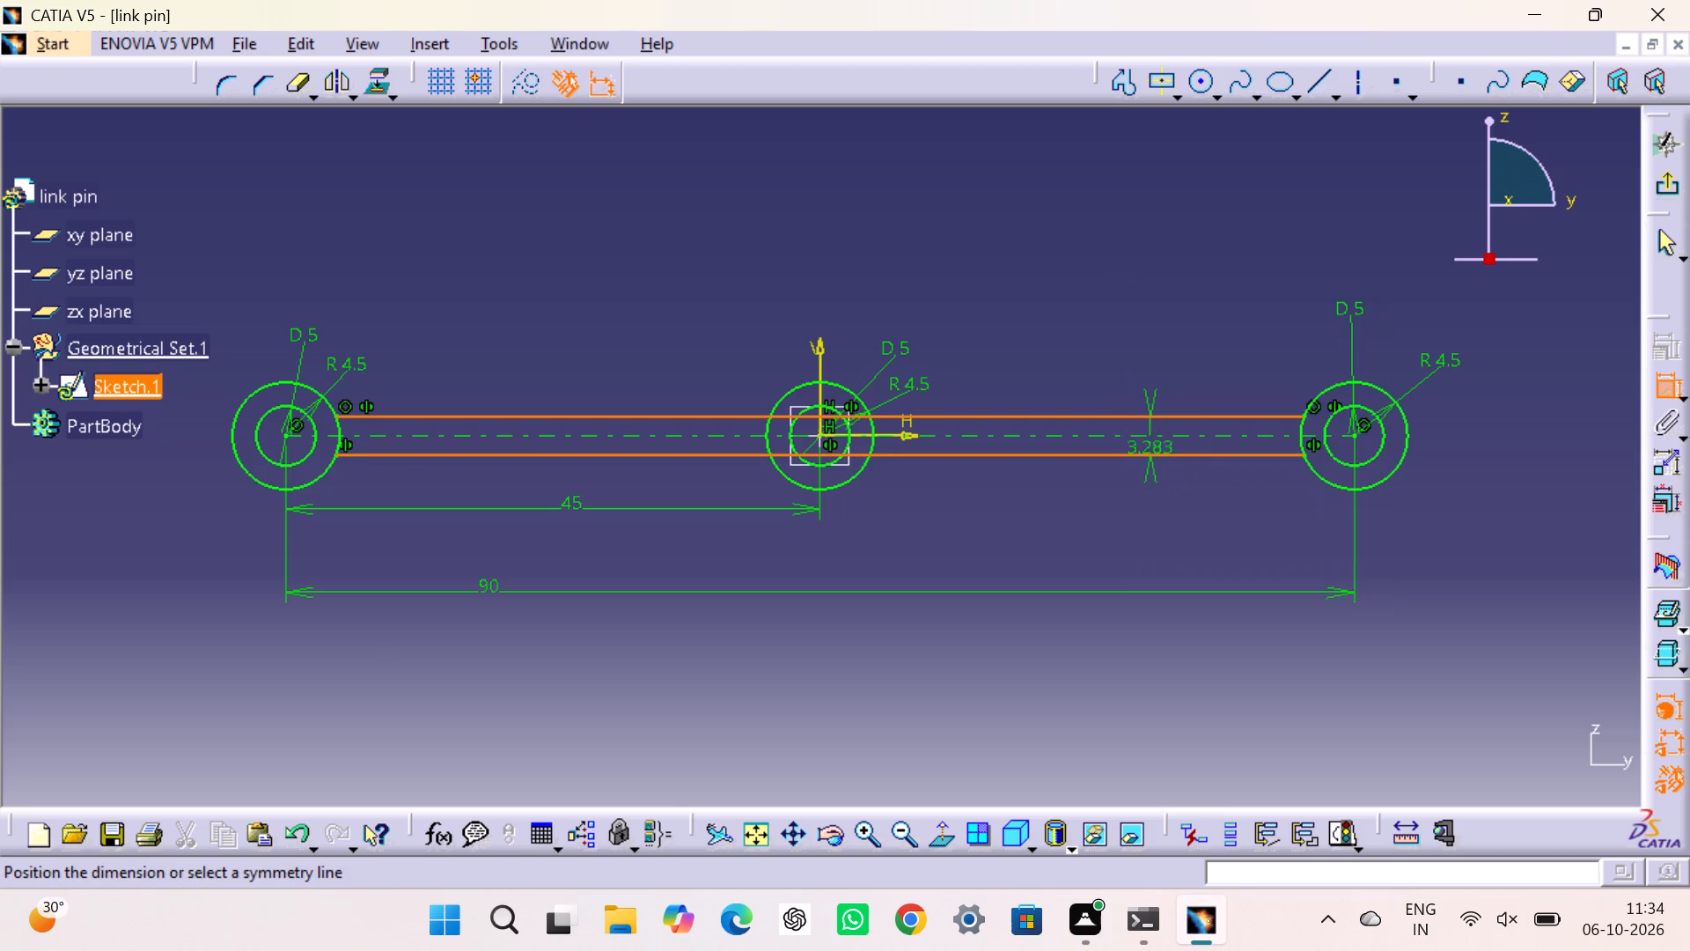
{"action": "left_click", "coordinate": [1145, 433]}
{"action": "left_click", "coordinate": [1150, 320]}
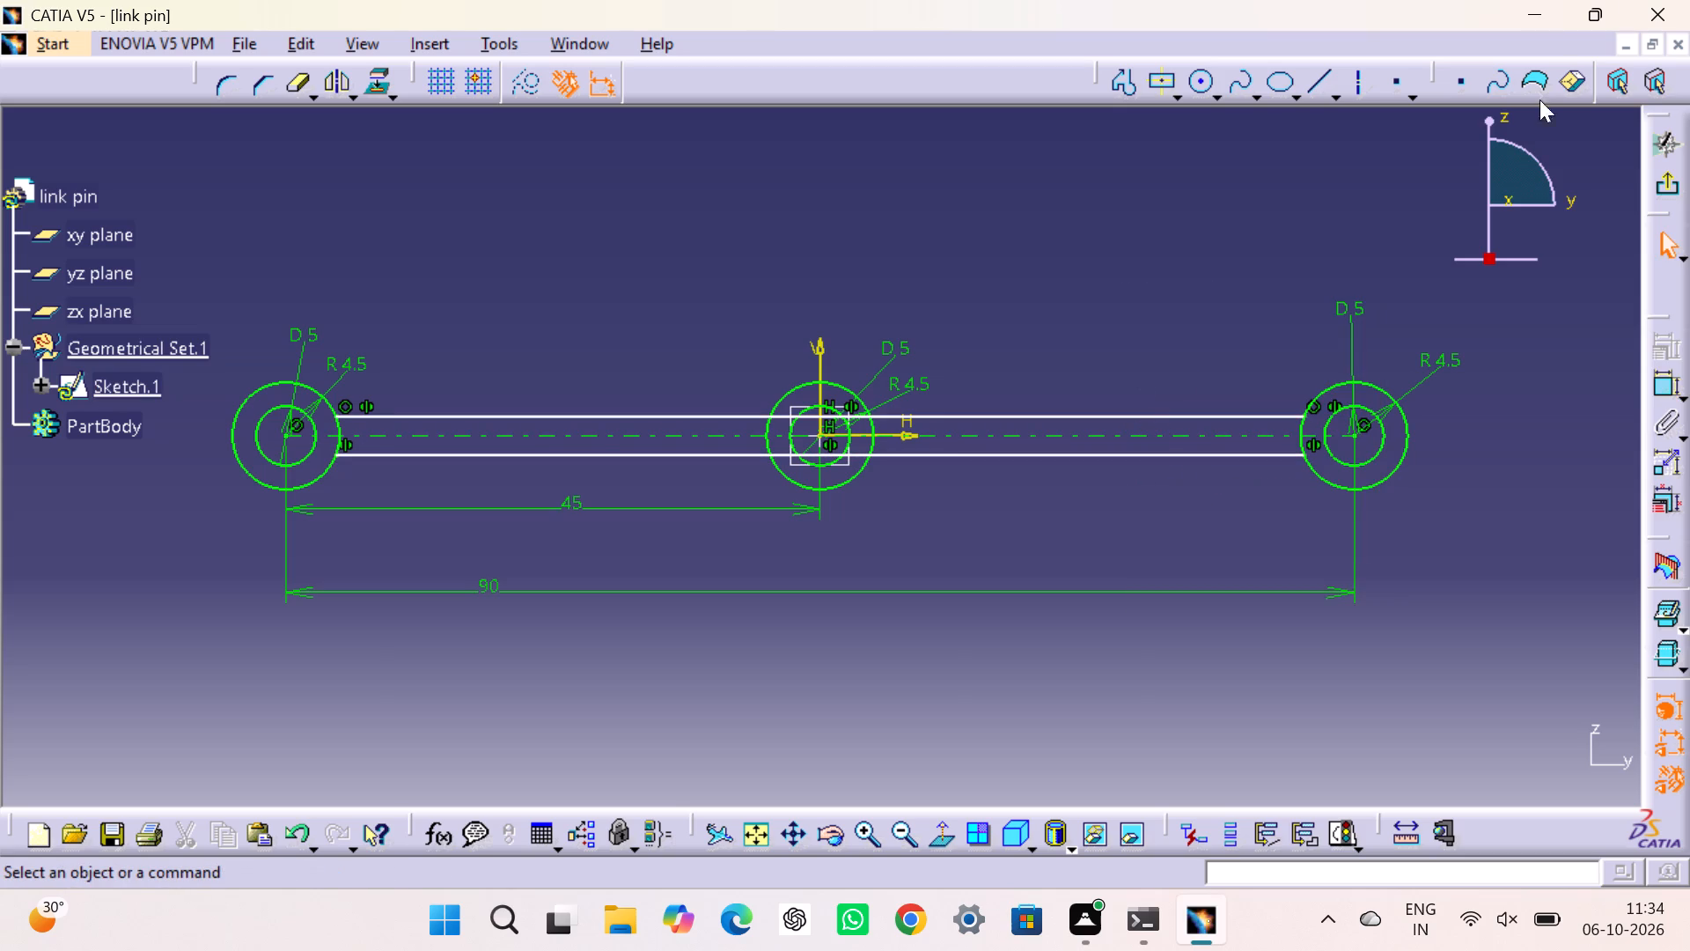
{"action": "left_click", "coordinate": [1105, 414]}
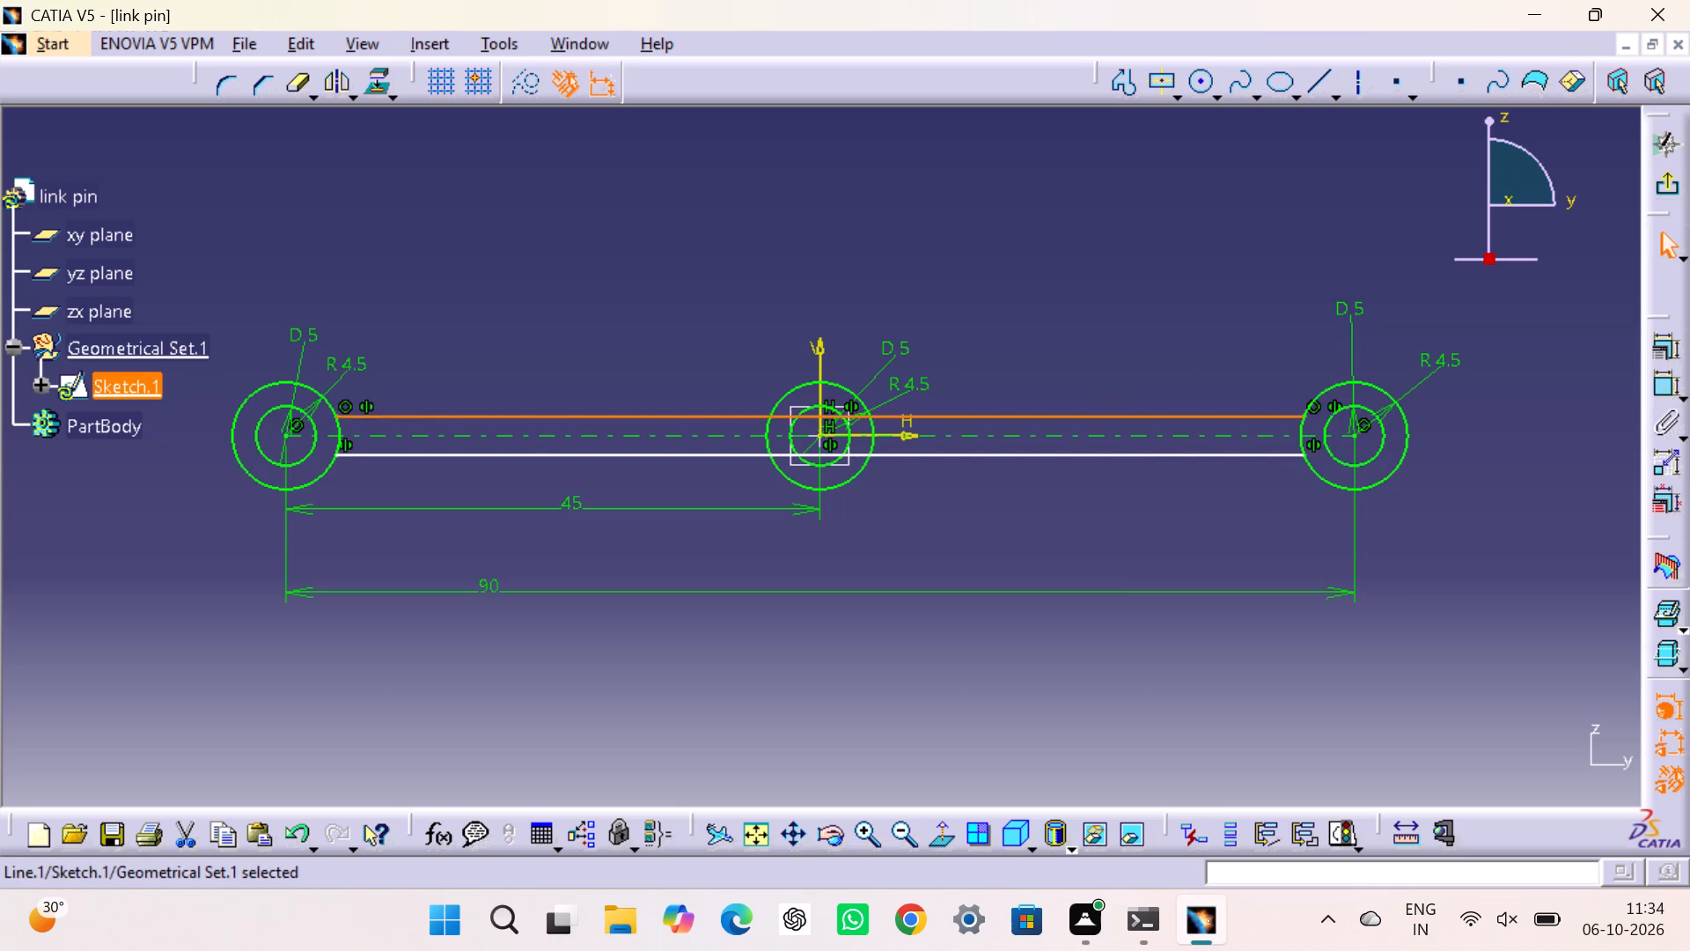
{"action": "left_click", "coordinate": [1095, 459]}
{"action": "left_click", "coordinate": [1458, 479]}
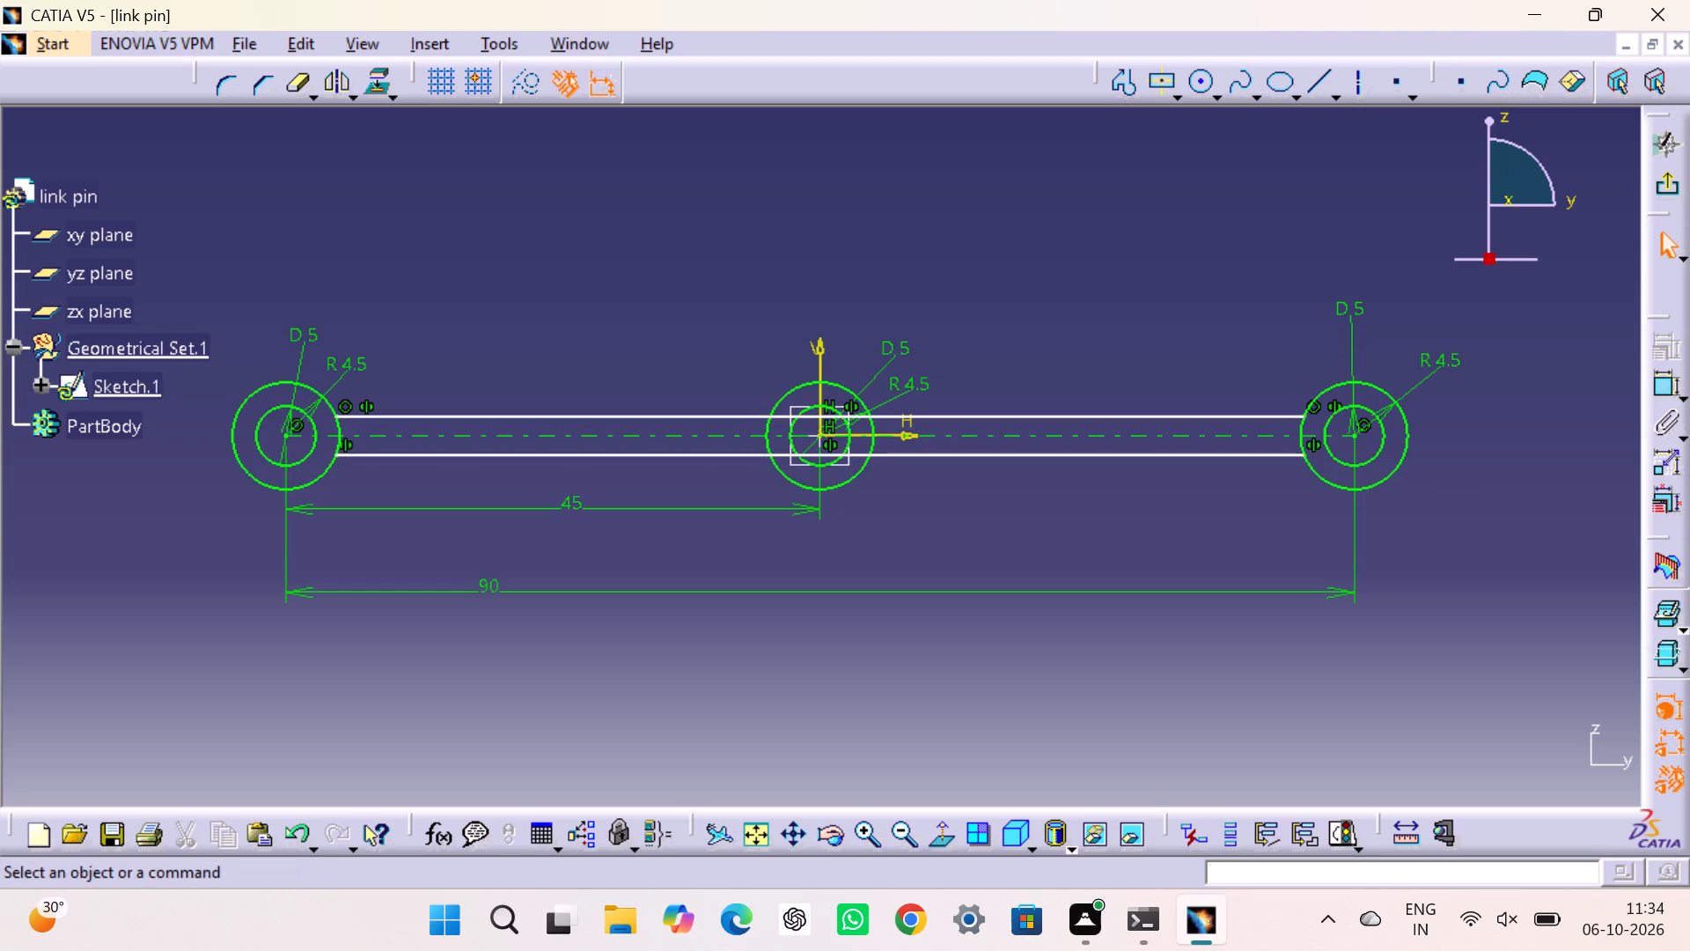
Dimension the distance between the two parallel connecting lines, placing the label beyond the positive-H circles.
{"action": "left_click", "coordinate": [1664, 380]}
{"action": "left_click", "coordinate": [1246, 453]}
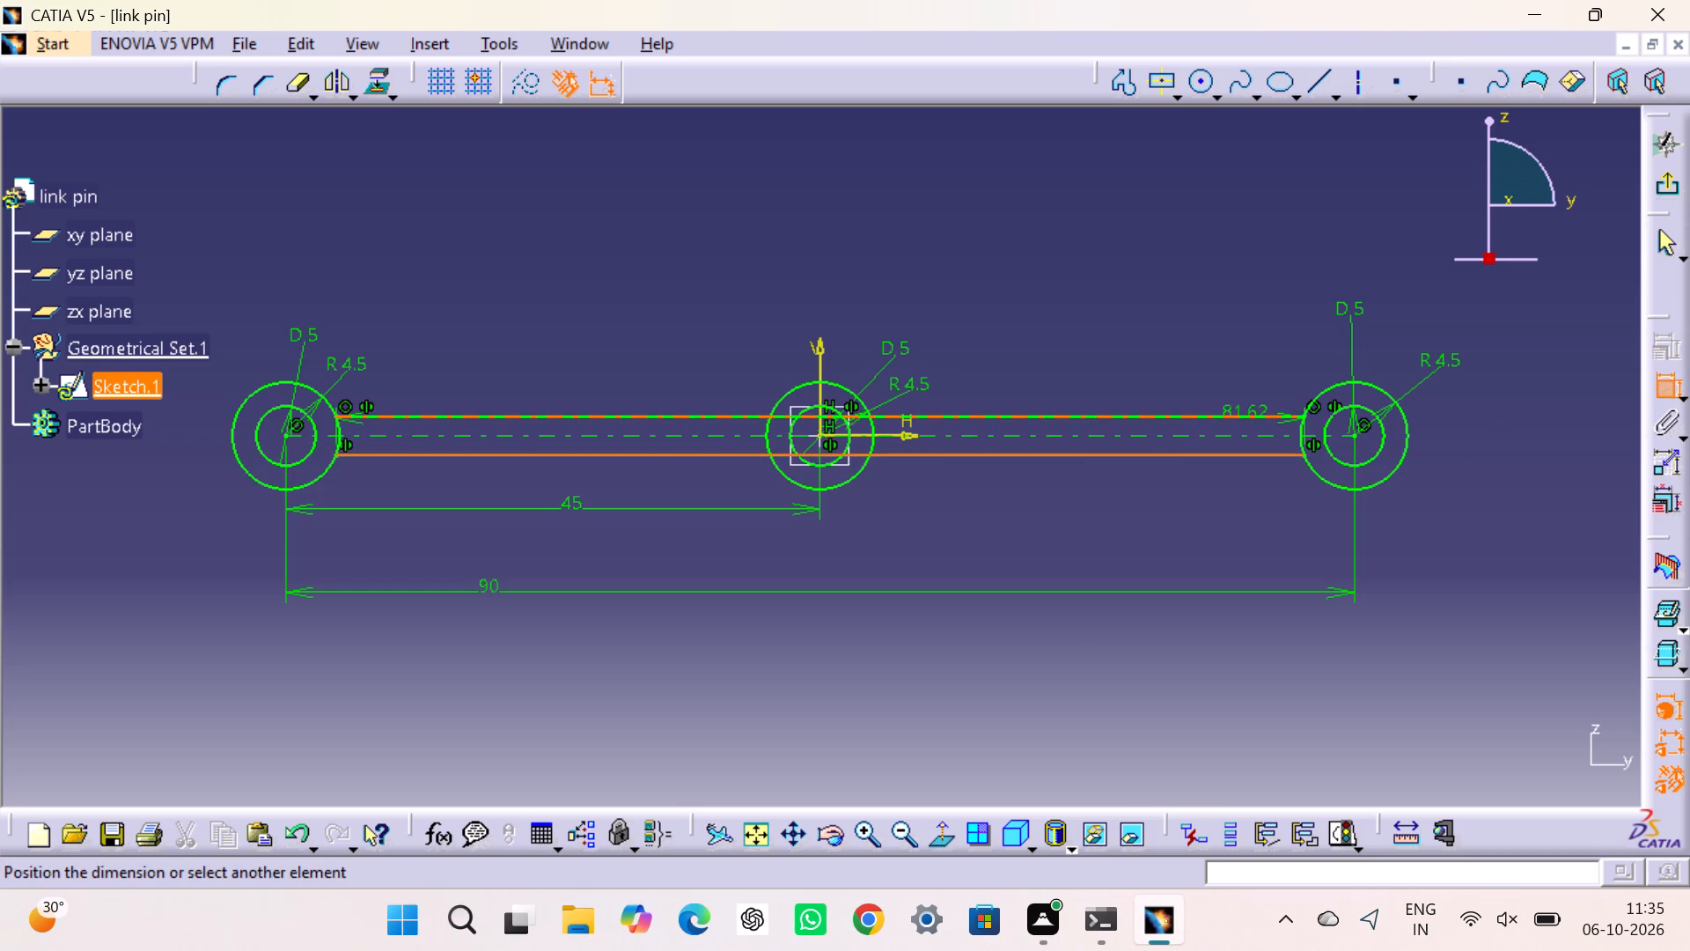
{"action": "left_click", "coordinate": [1245, 415]}
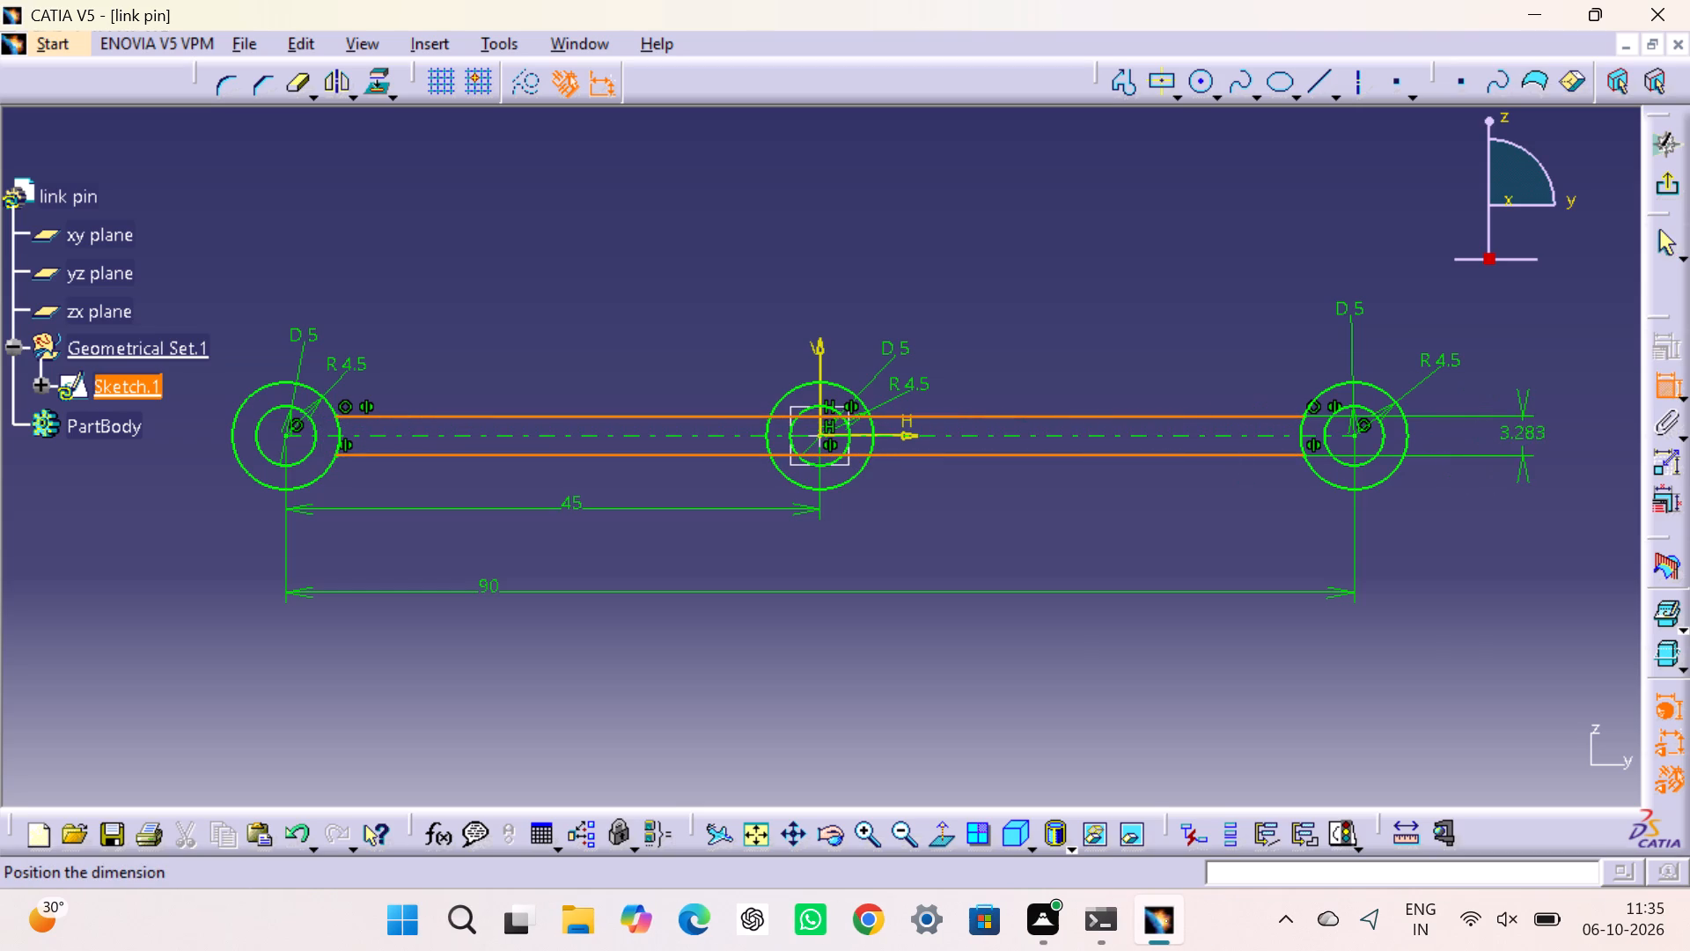
{"action": "left_click", "coordinate": [1522, 439]}
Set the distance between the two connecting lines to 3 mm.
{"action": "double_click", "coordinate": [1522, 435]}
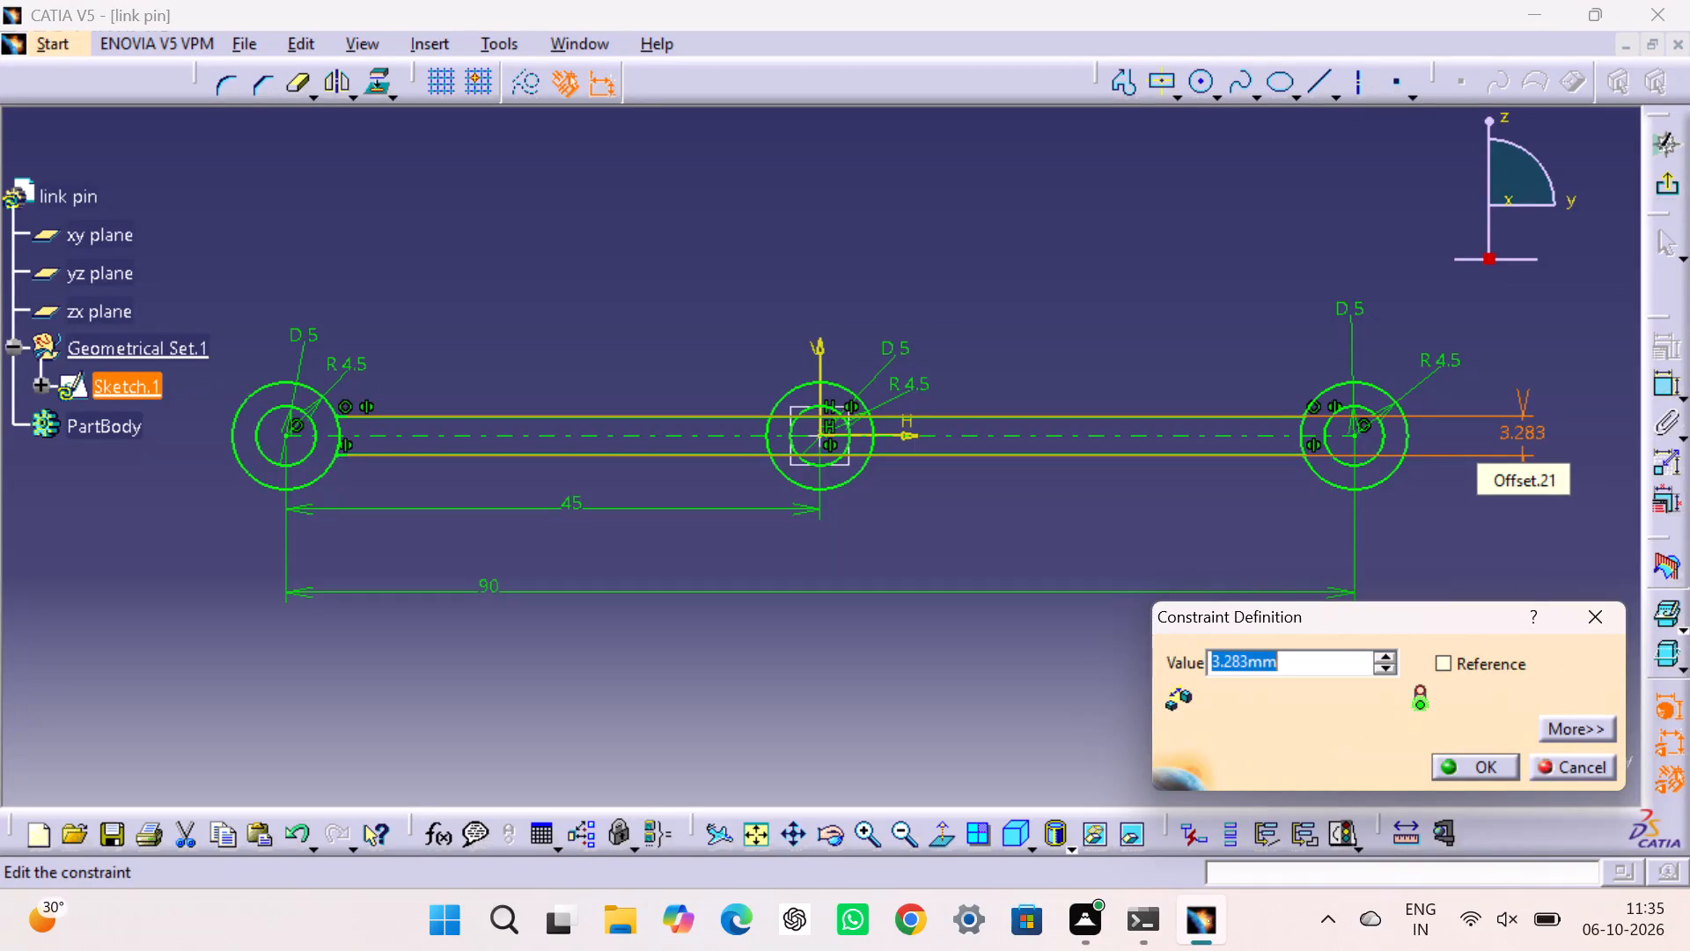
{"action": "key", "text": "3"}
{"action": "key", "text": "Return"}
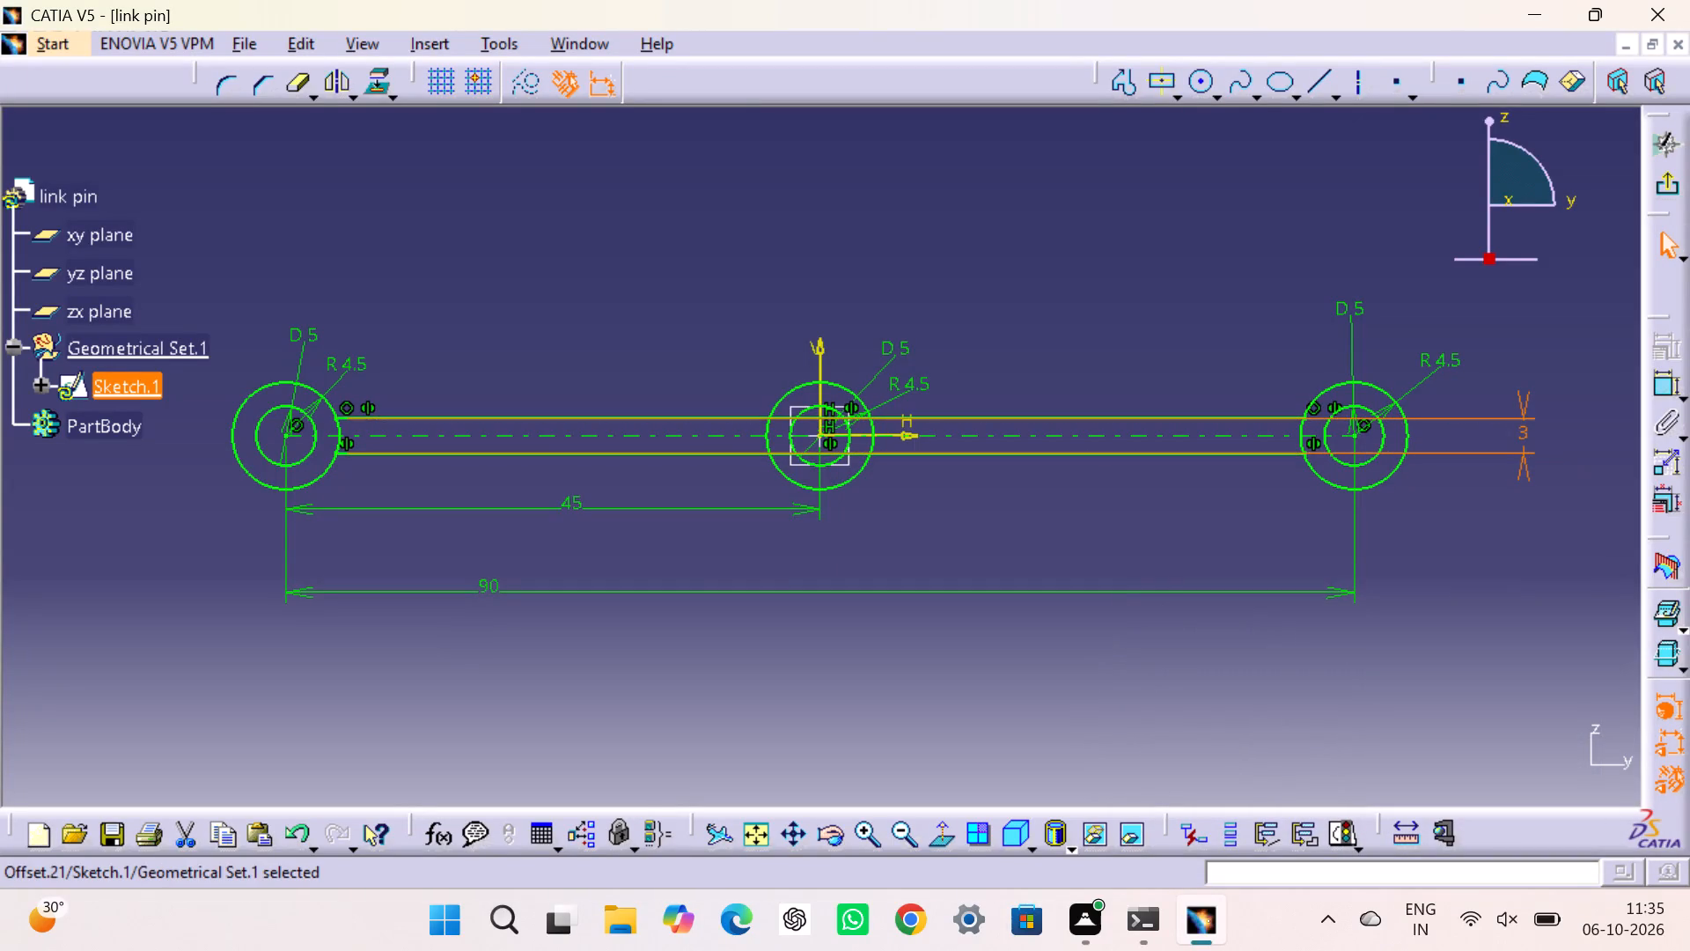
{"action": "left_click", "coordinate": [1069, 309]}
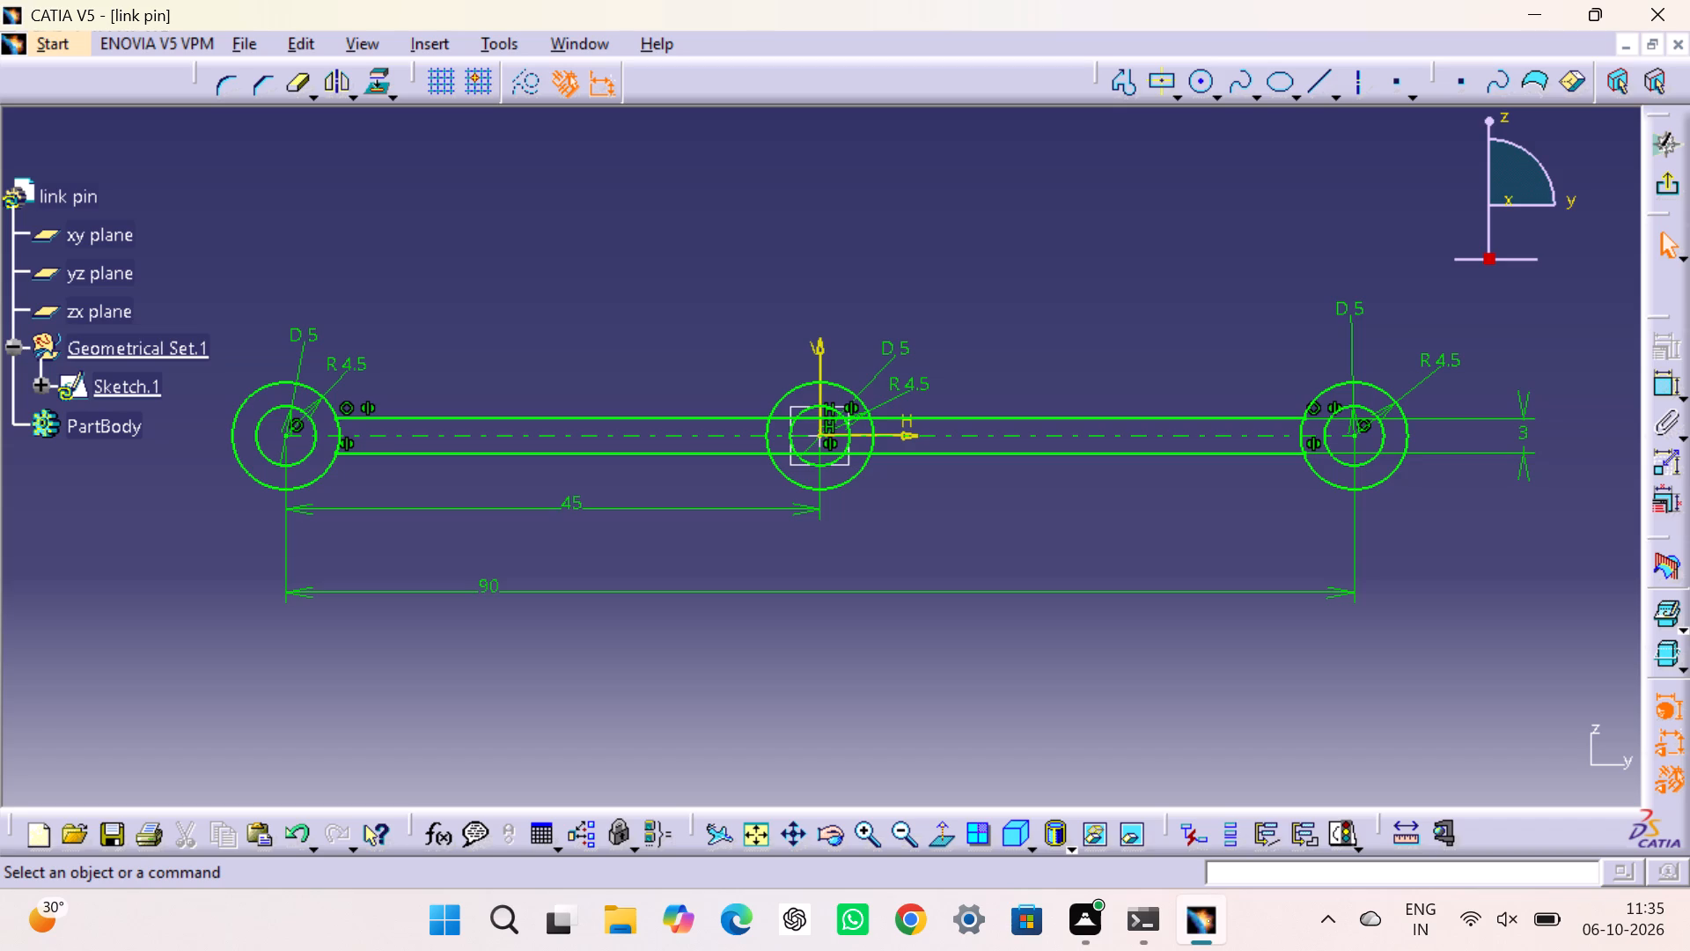
Set the distance between the two connecting lines to 5 mm.
{"action": "double_click", "coordinate": [1525, 431]}
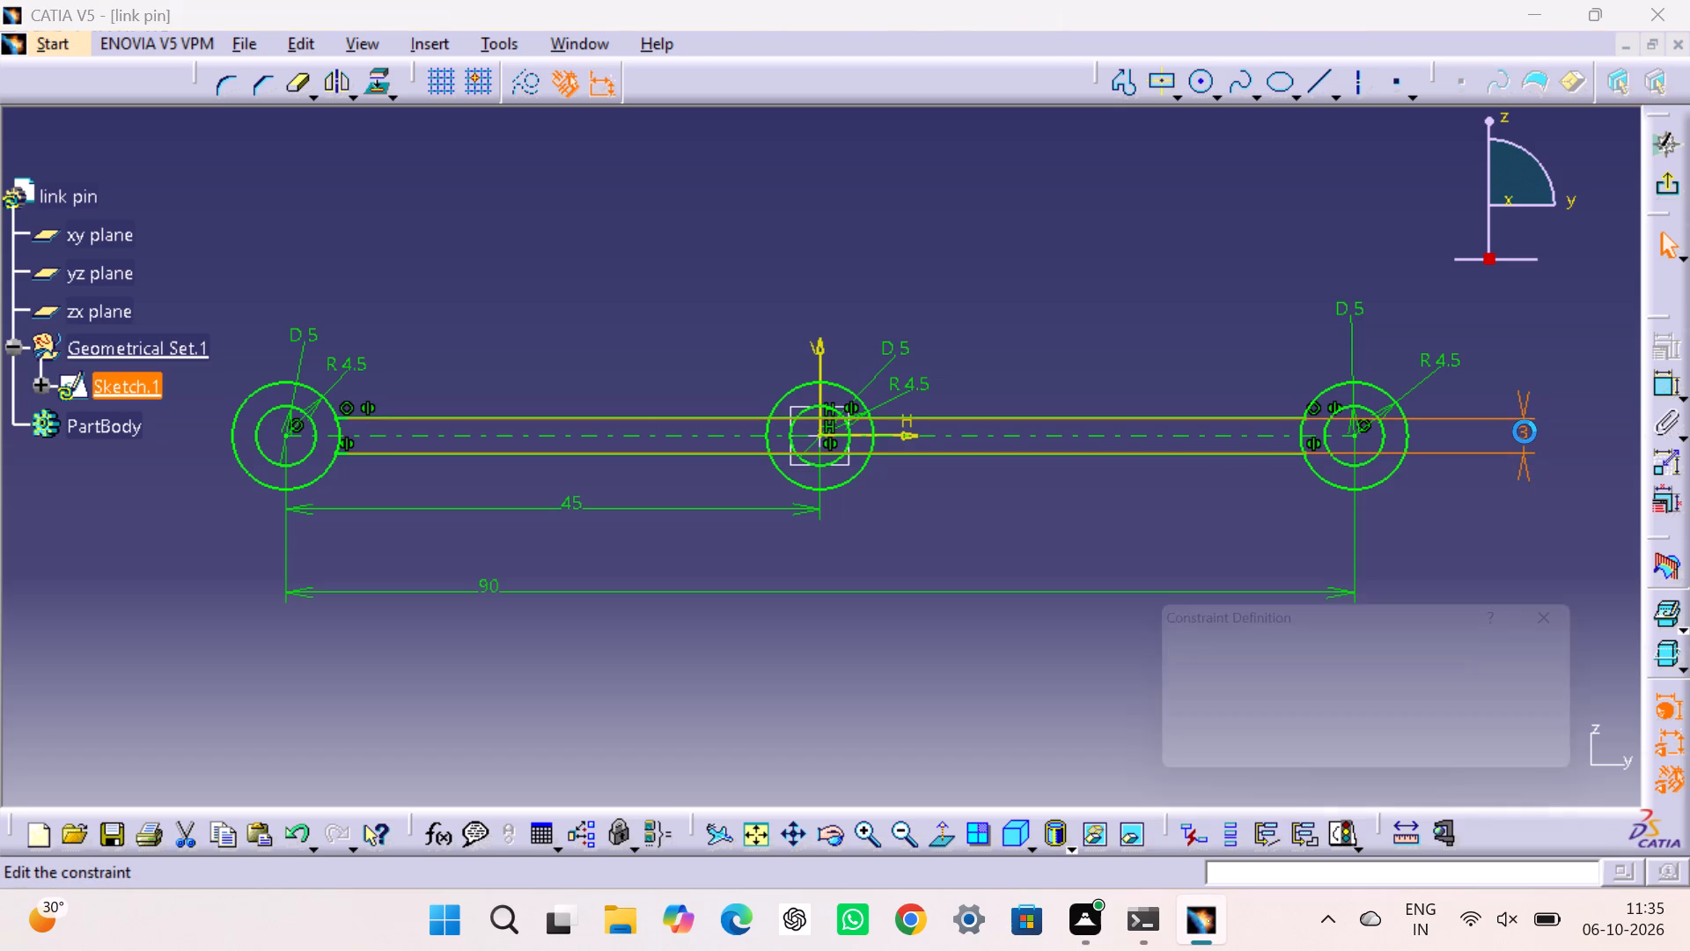
{"action": "key", "text": "5"}
{"action": "key", "text": "Return"}
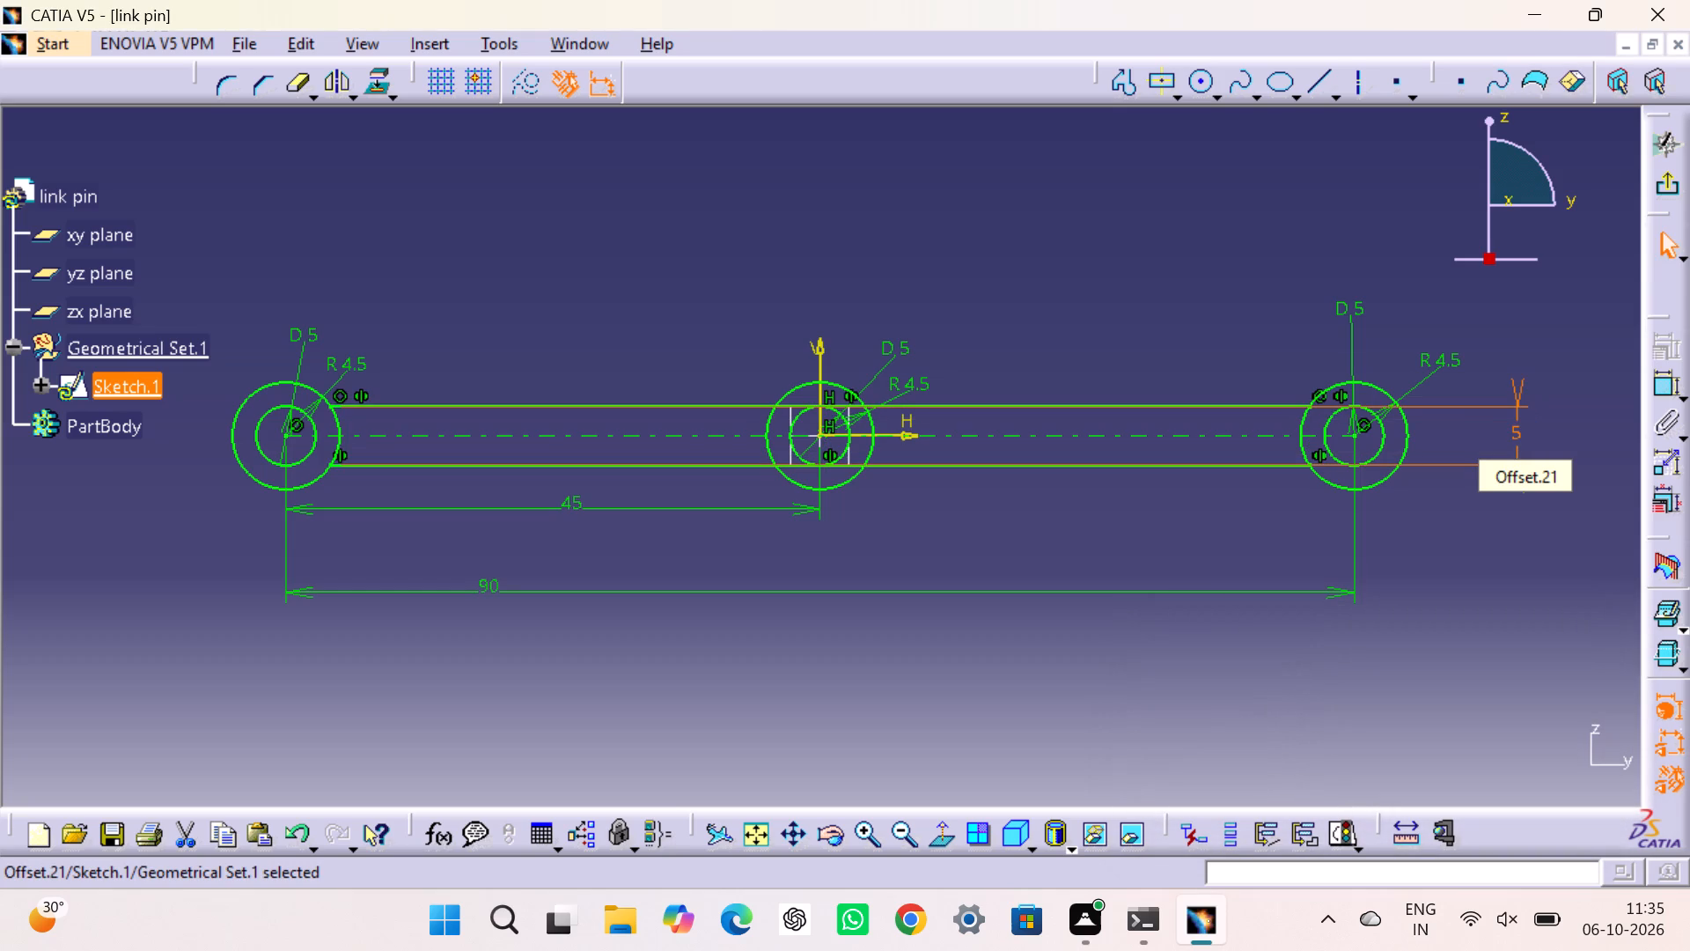
{"action": "left_click", "coordinate": [1153, 310]}
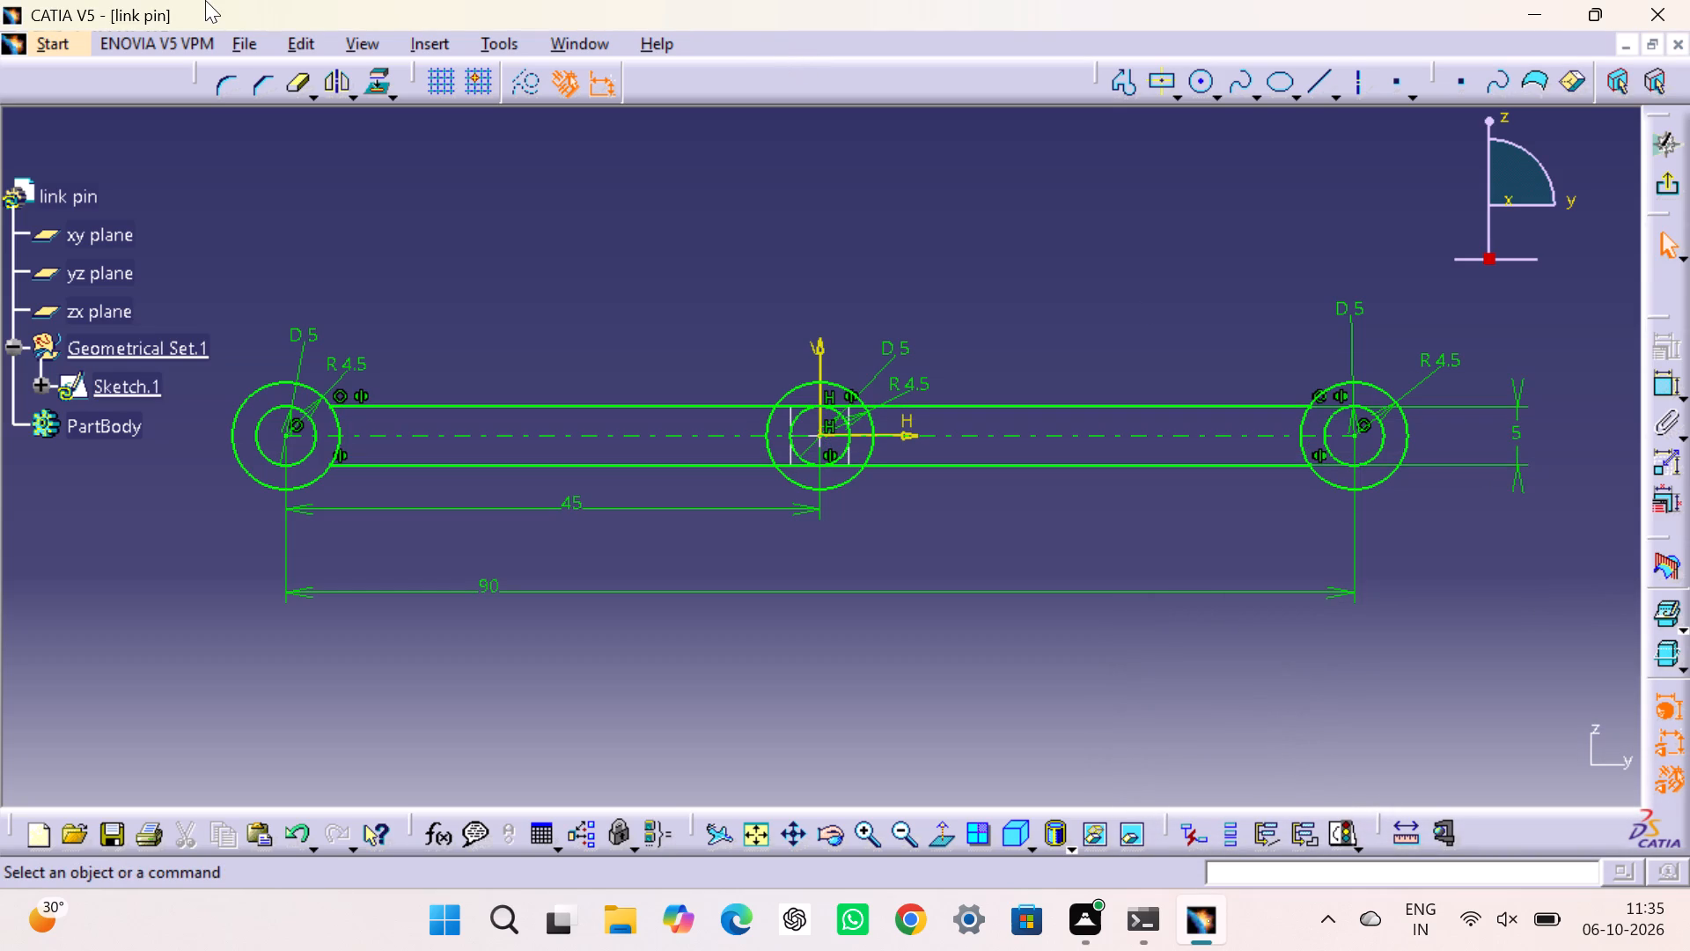
{"action": "left_click", "coordinate": [757, 214]}
Quick-trim the outer-circle arcs lying between the two connecting lines and the line segments crossing the middle outer circle, and exit the sketch.
{"action": "double_click", "coordinate": [287, 83]}
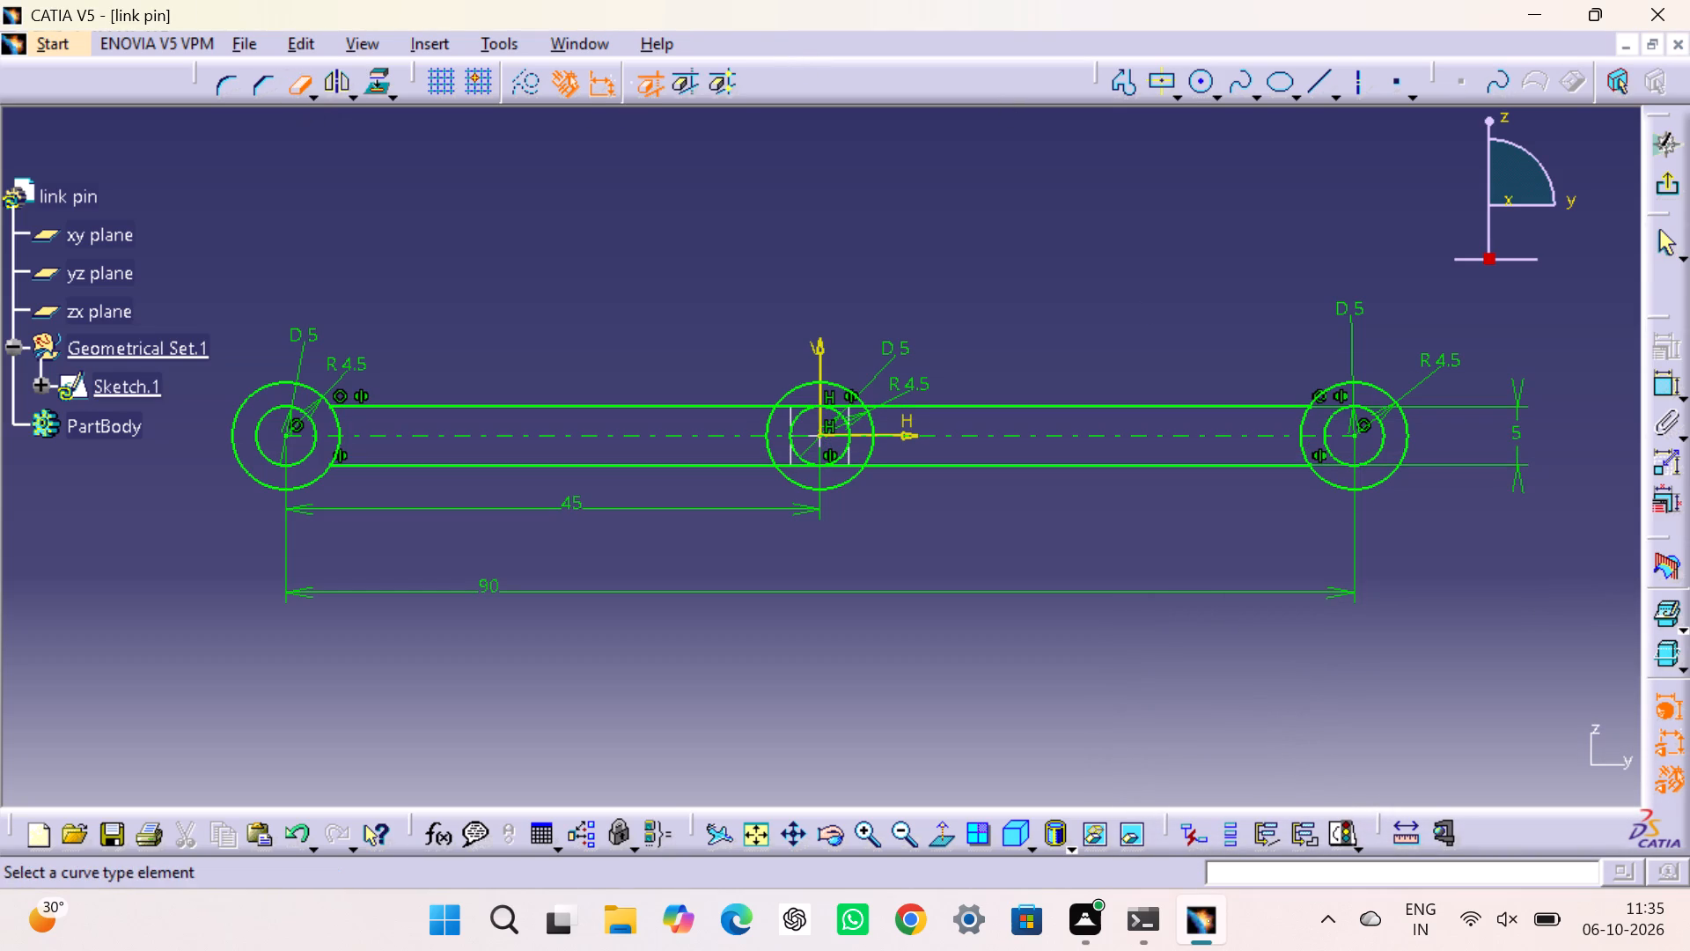
{"action": "left_click", "coordinate": [340, 423]}
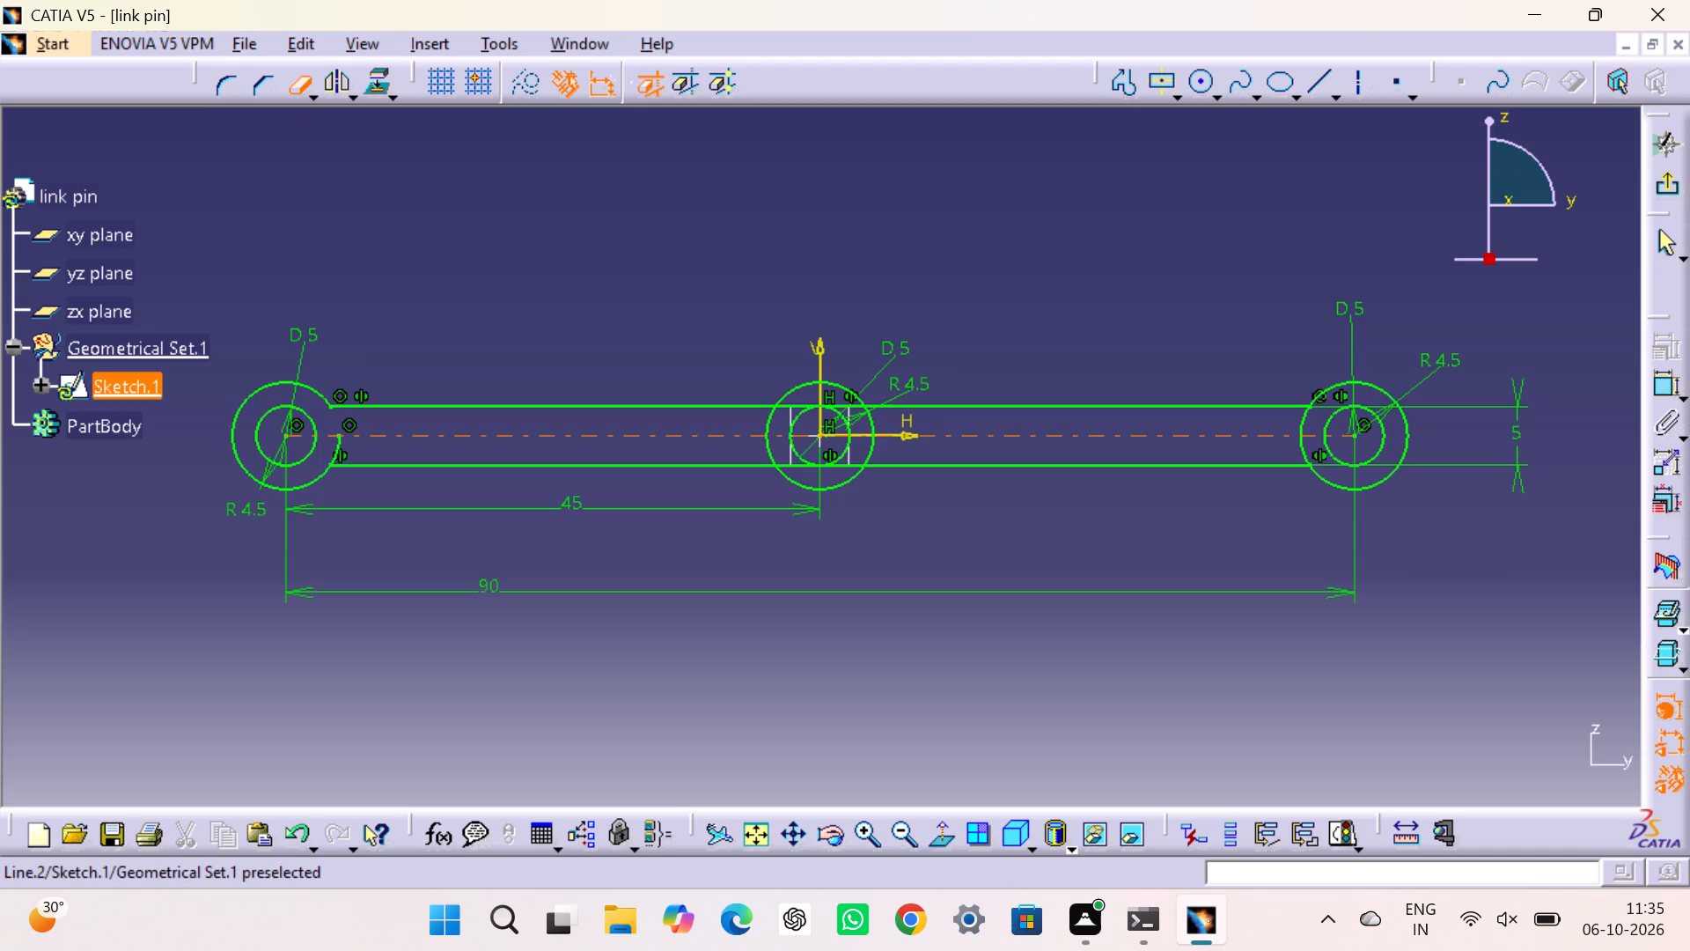
{"action": "left_click", "coordinate": [338, 447]}
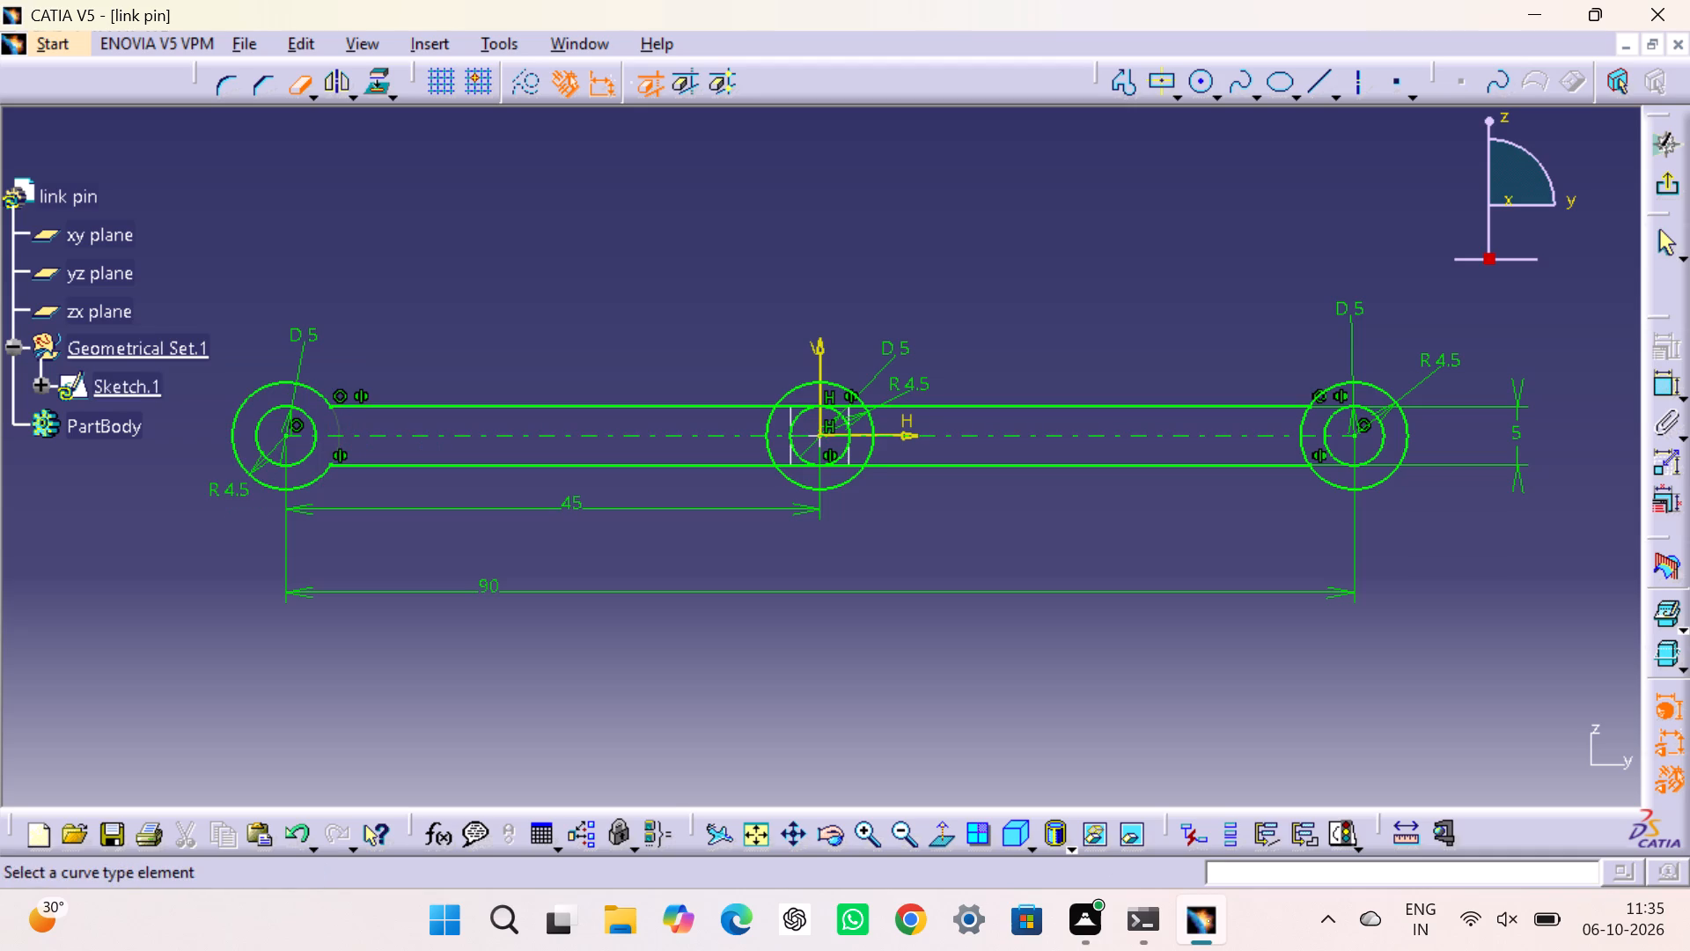
{"action": "left_click", "coordinate": [767, 415]}
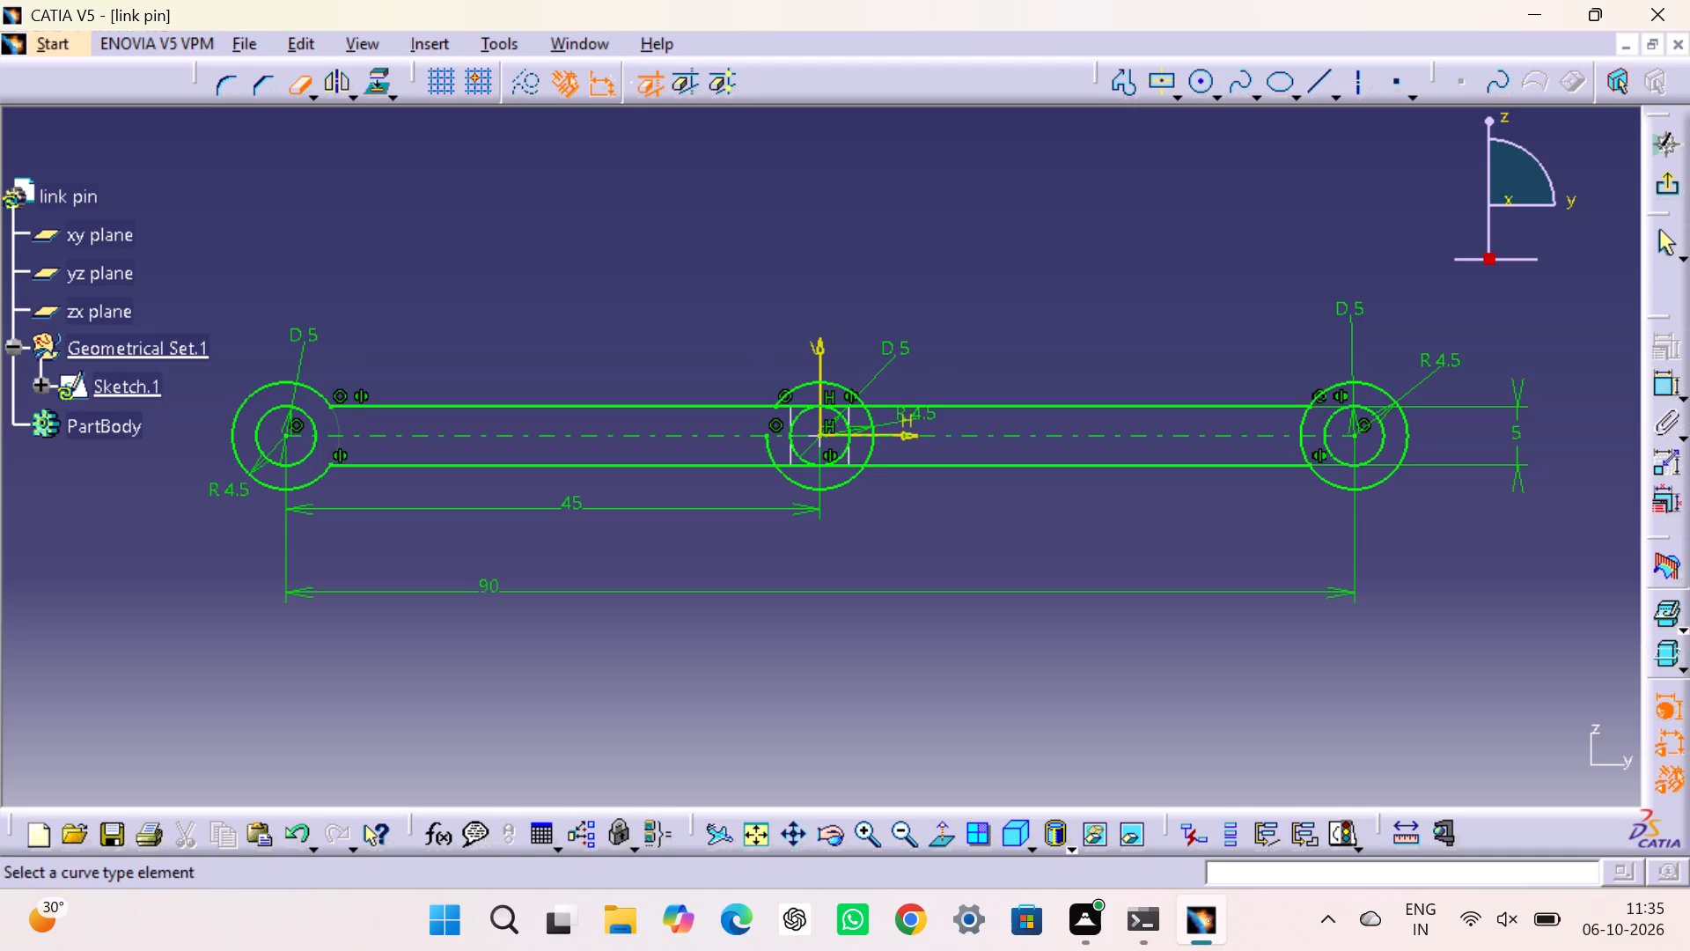
{"action": "left_click", "coordinate": [765, 451]}
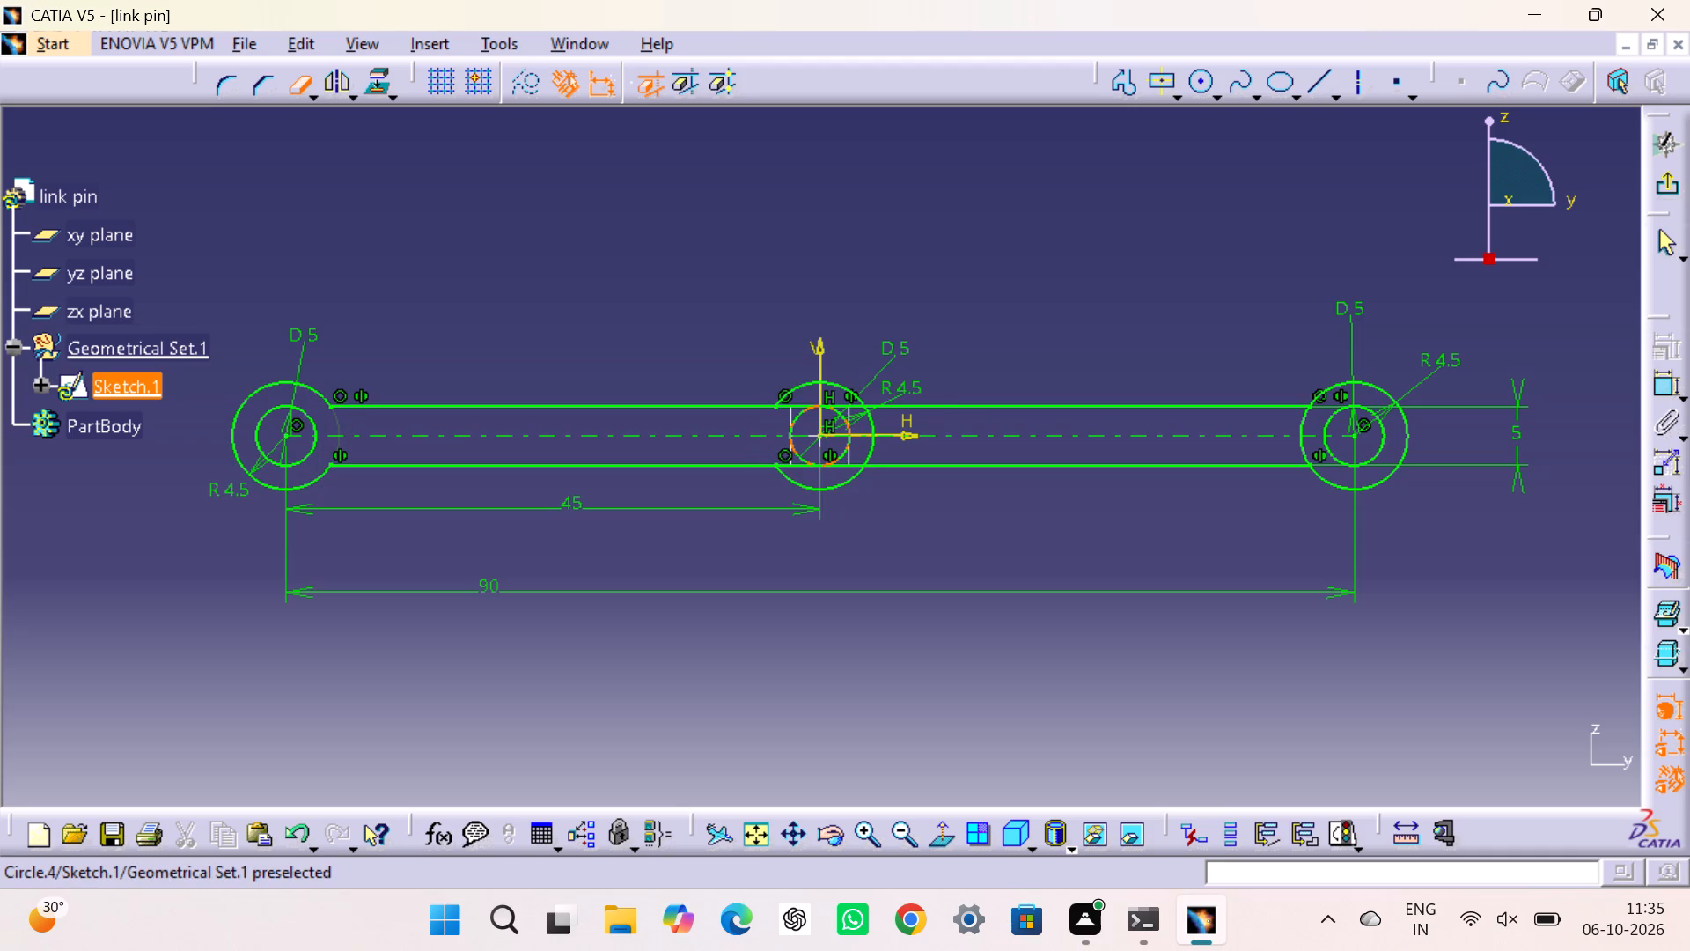
{"action": "left_click", "coordinate": [871, 446]}
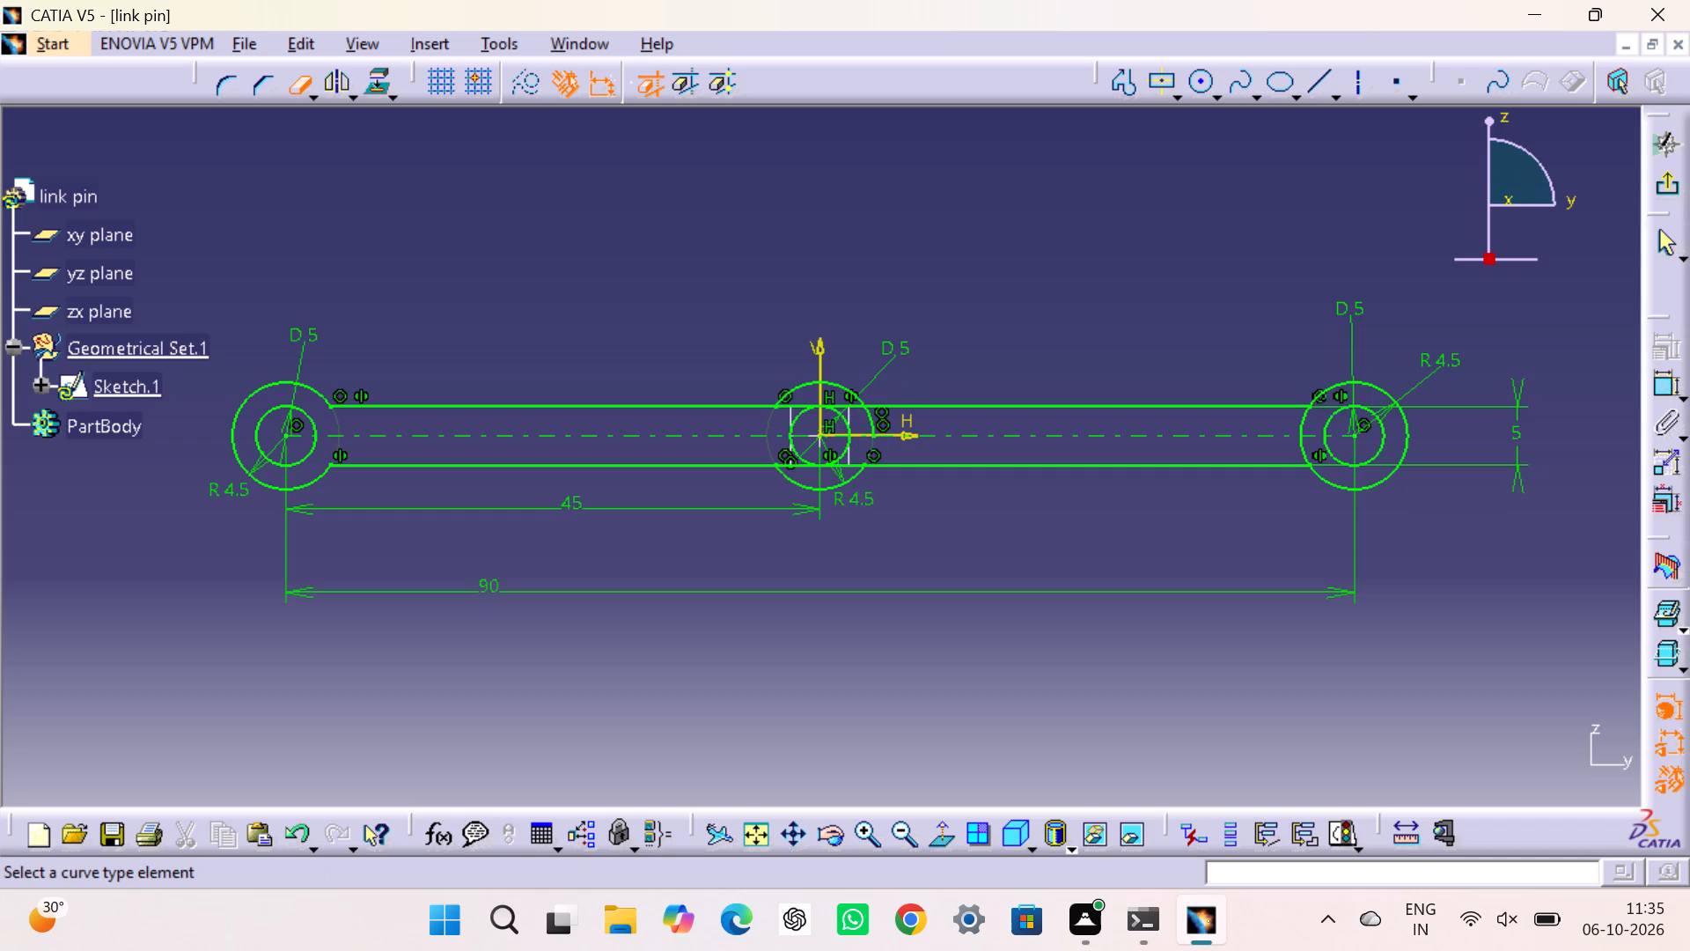
{"action": "left_click", "coordinate": [871, 424]}
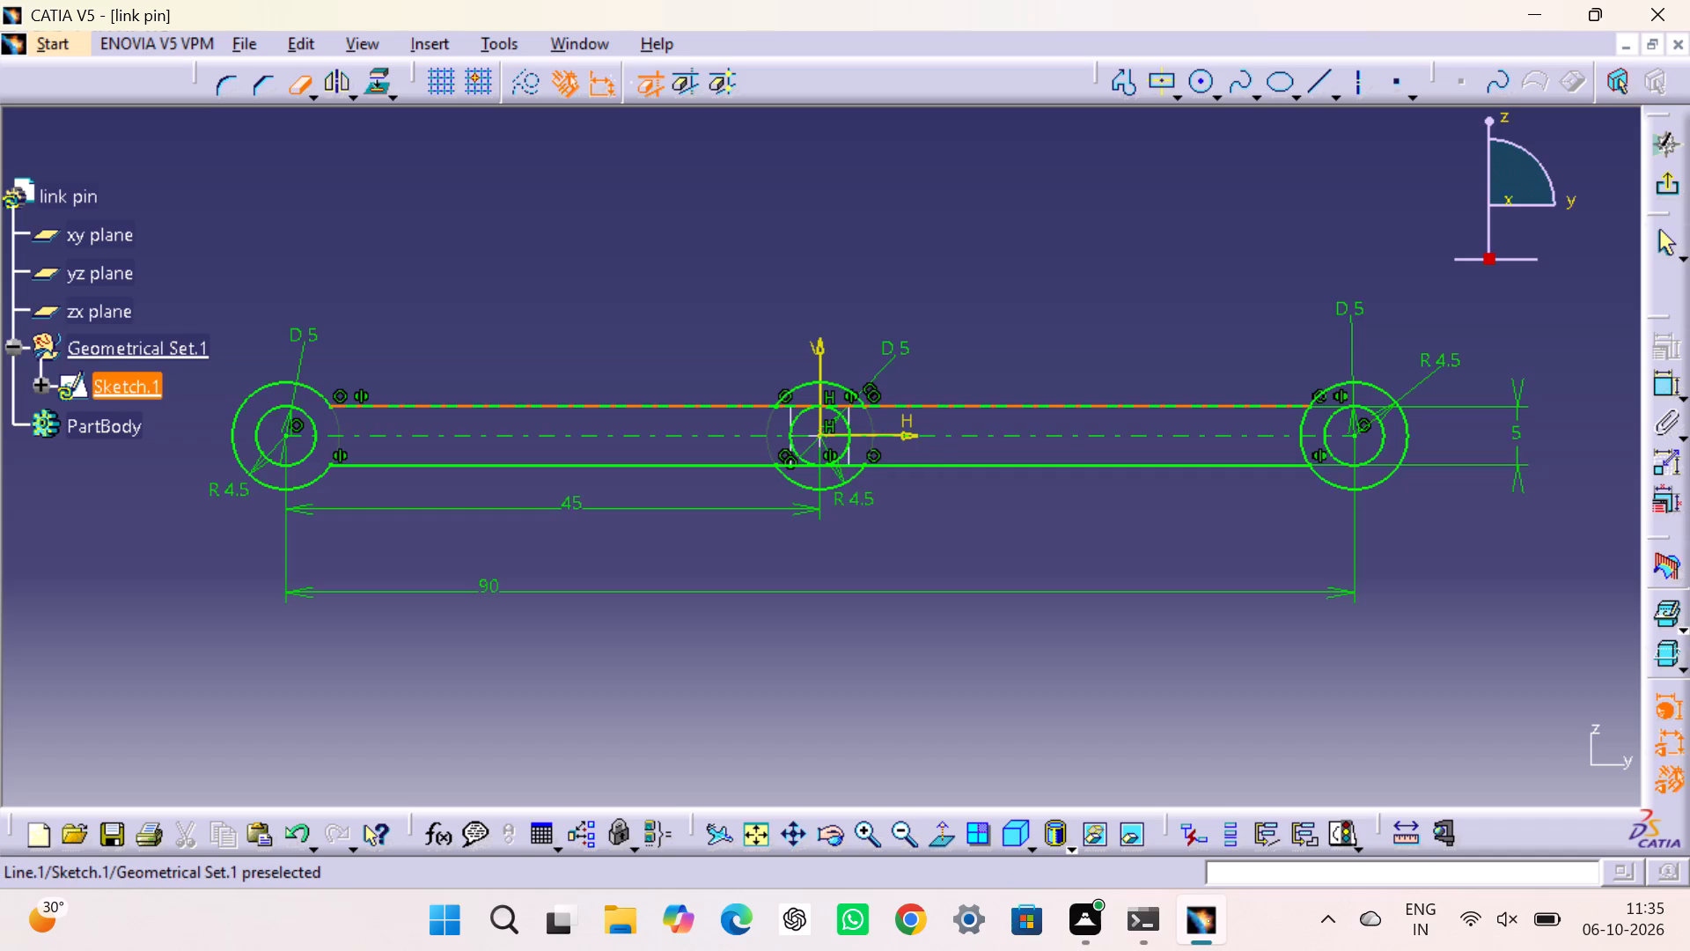
{"action": "left_click", "coordinate": [852, 406]}
{"action": "left_click", "coordinate": [799, 405]}
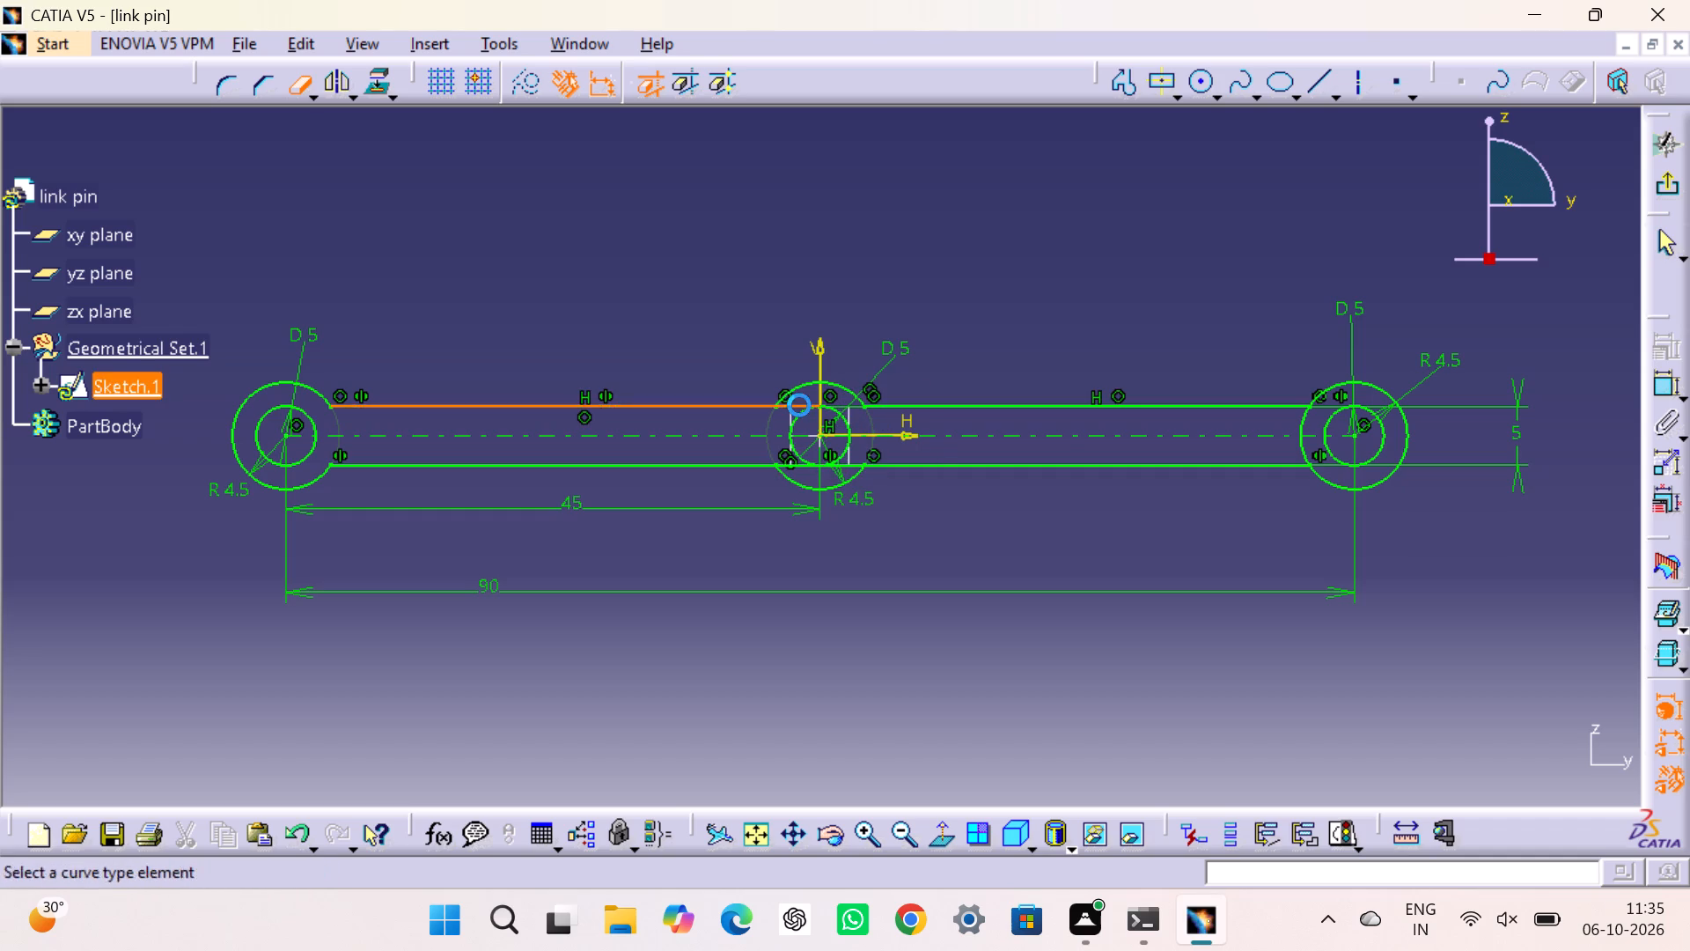
{"action": "left_click", "coordinate": [795, 465]}
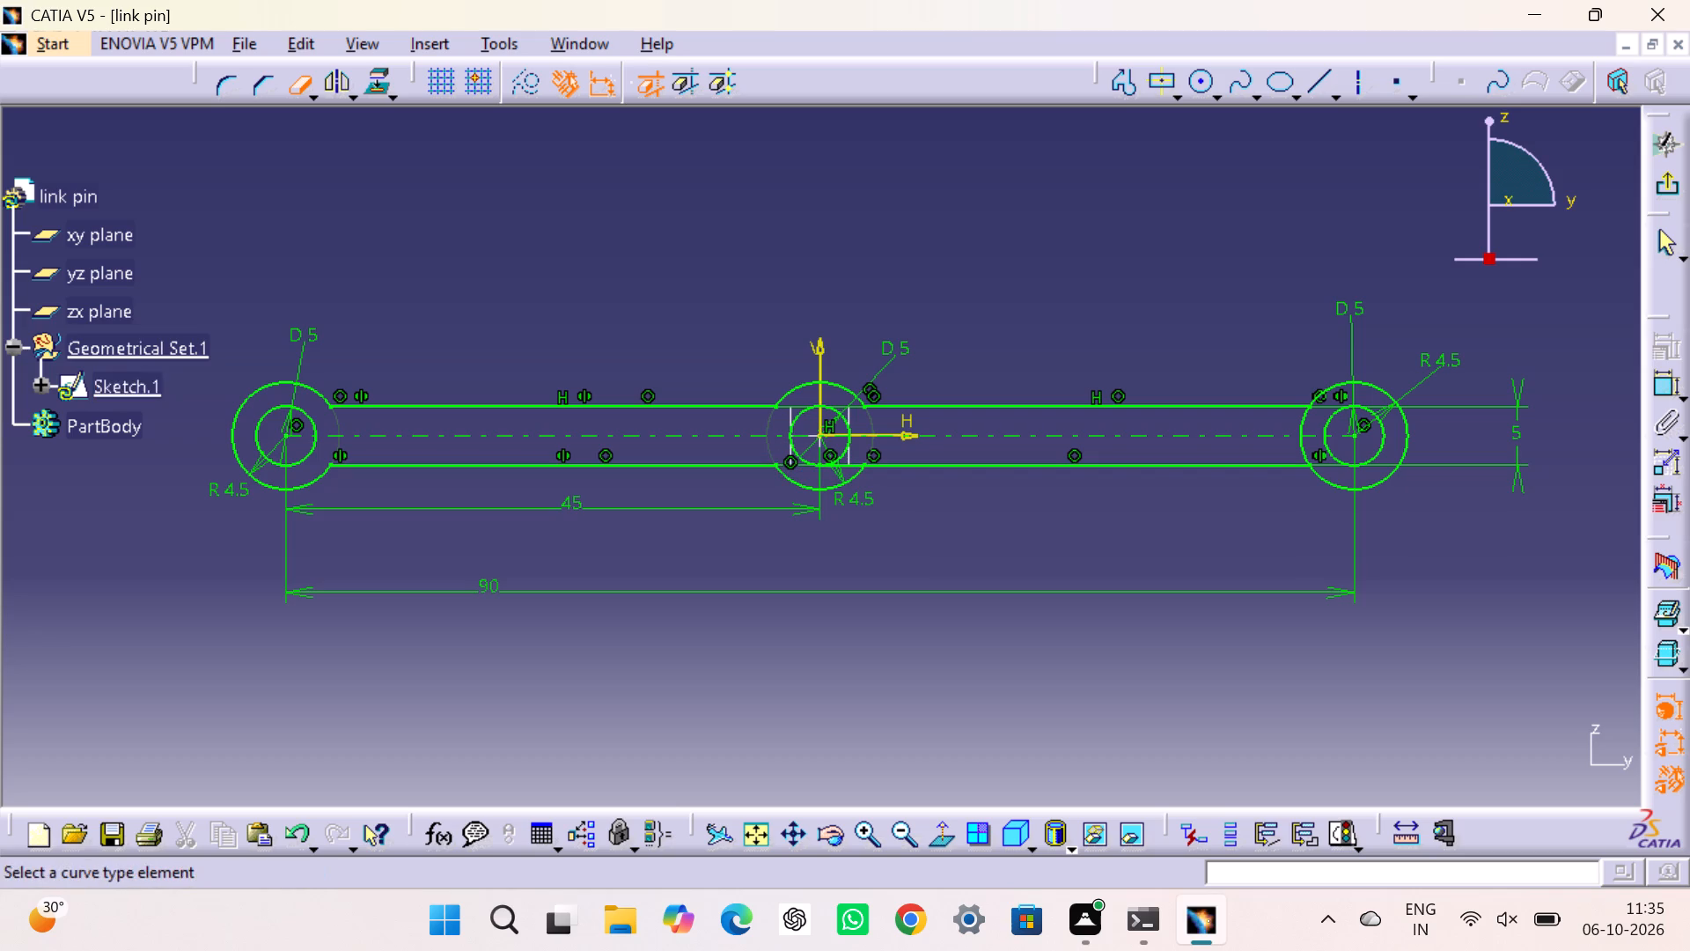
{"action": "left_click", "coordinate": [842, 464]}
{"action": "left_click", "coordinate": [1302, 422]}
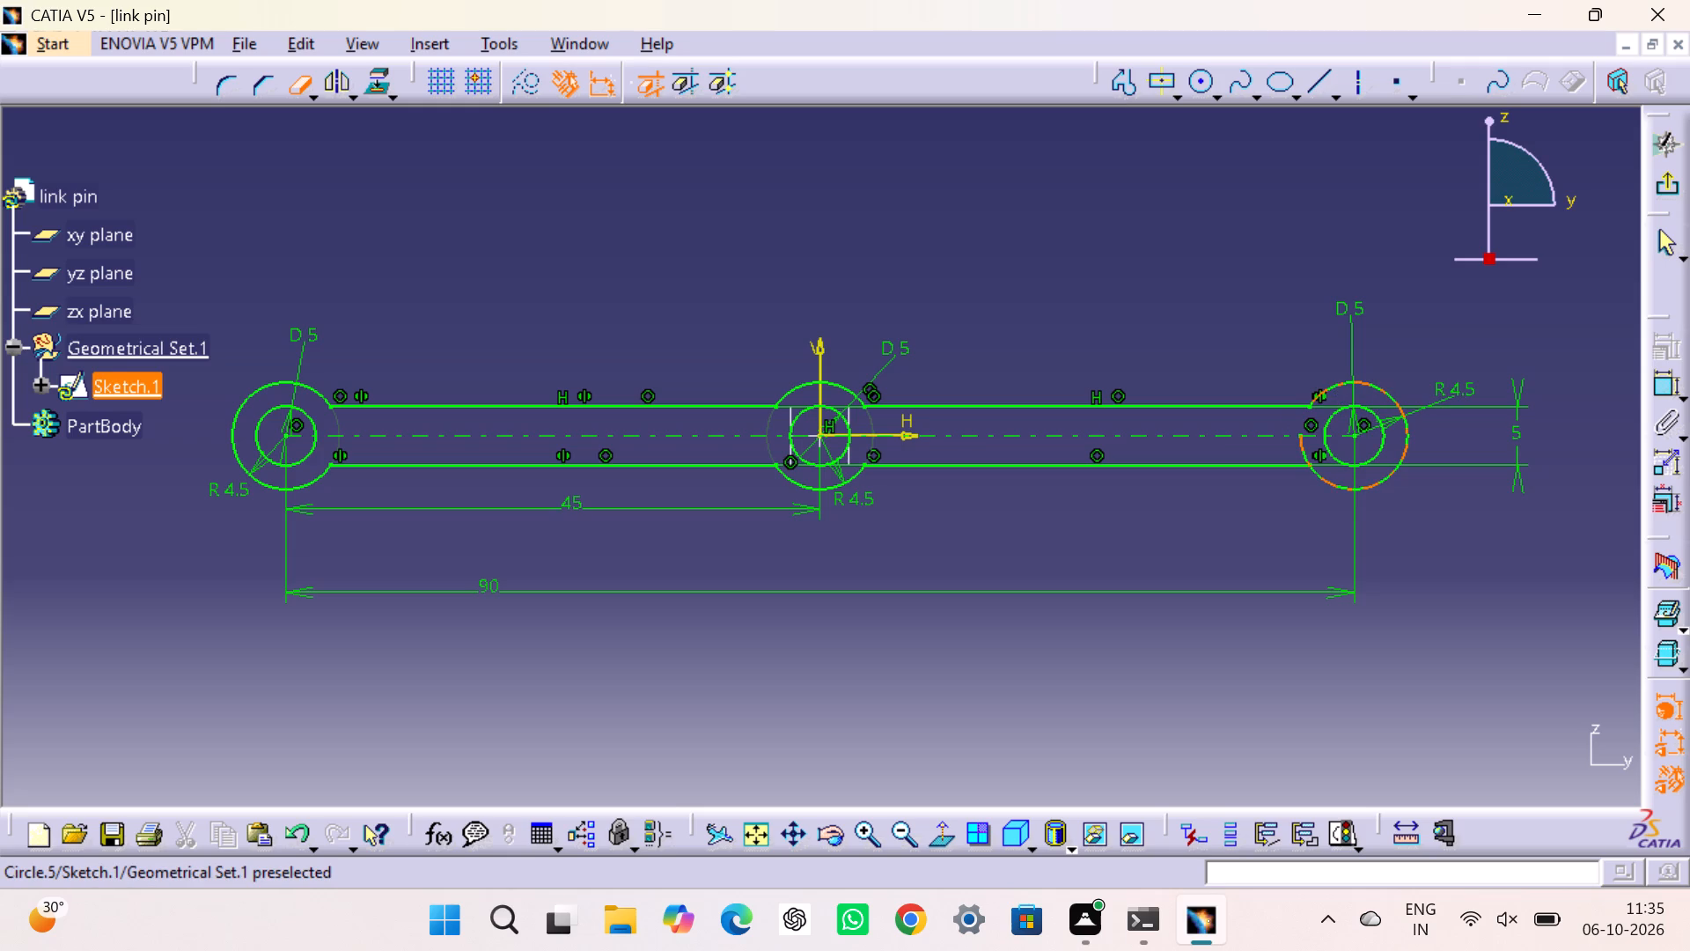
{"action": "left_click", "coordinate": [1302, 453]}
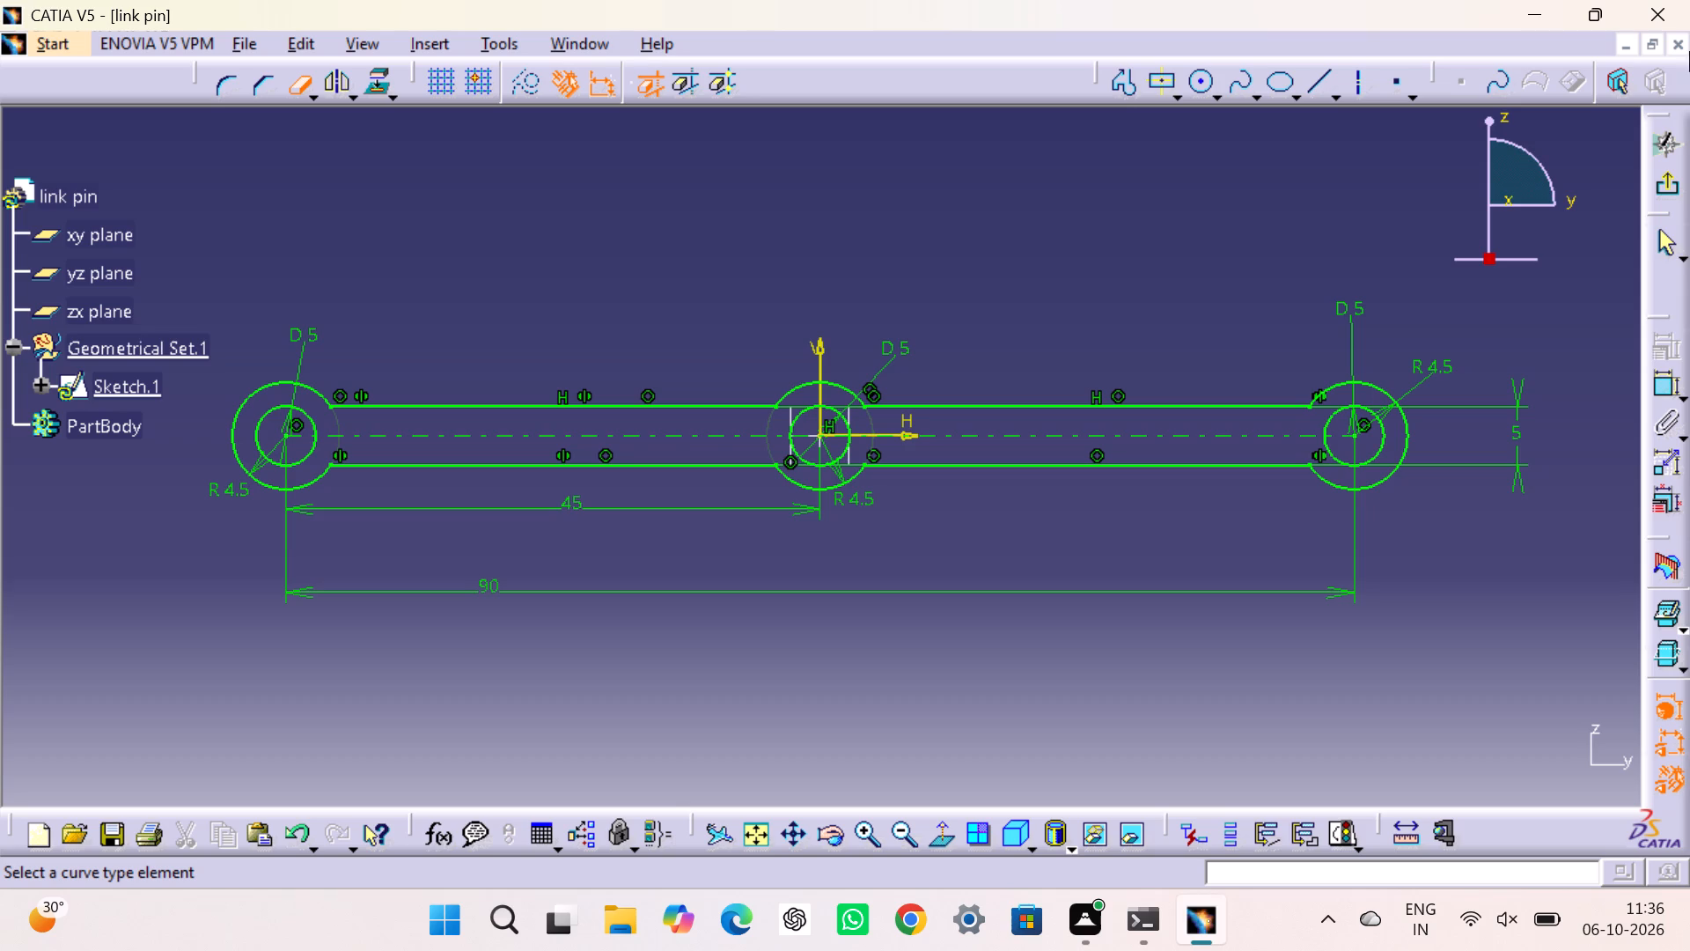
{"action": "left_click", "coordinate": [1669, 183]}
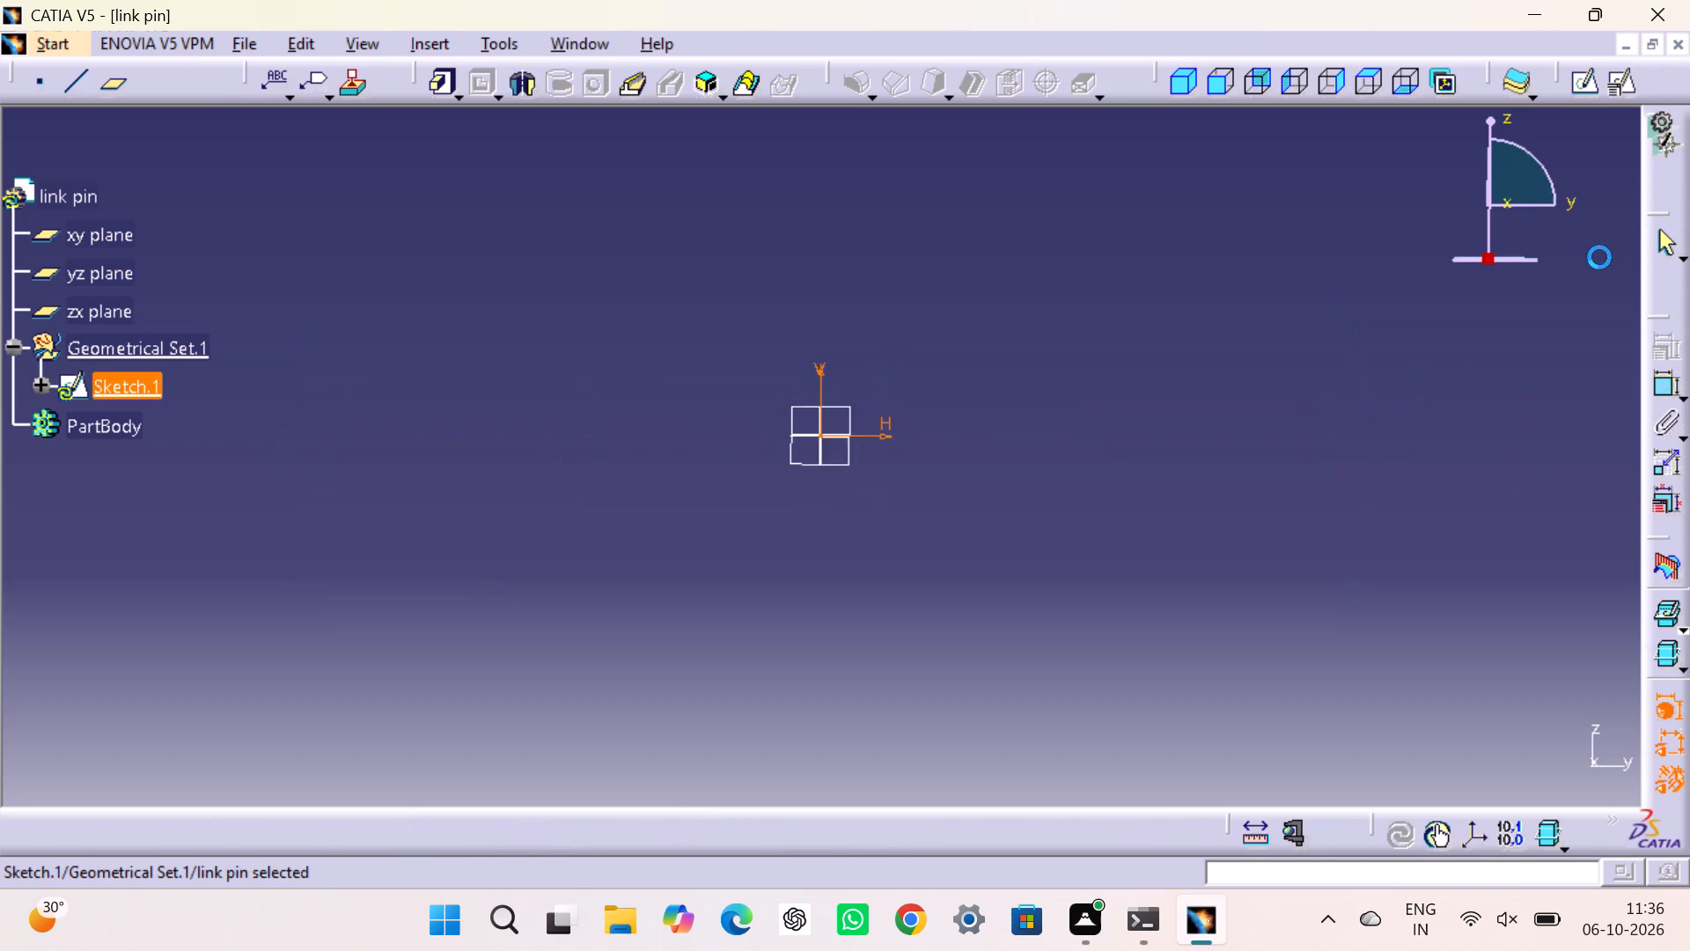
{"action": "left_click", "coordinate": [1110, 335]}
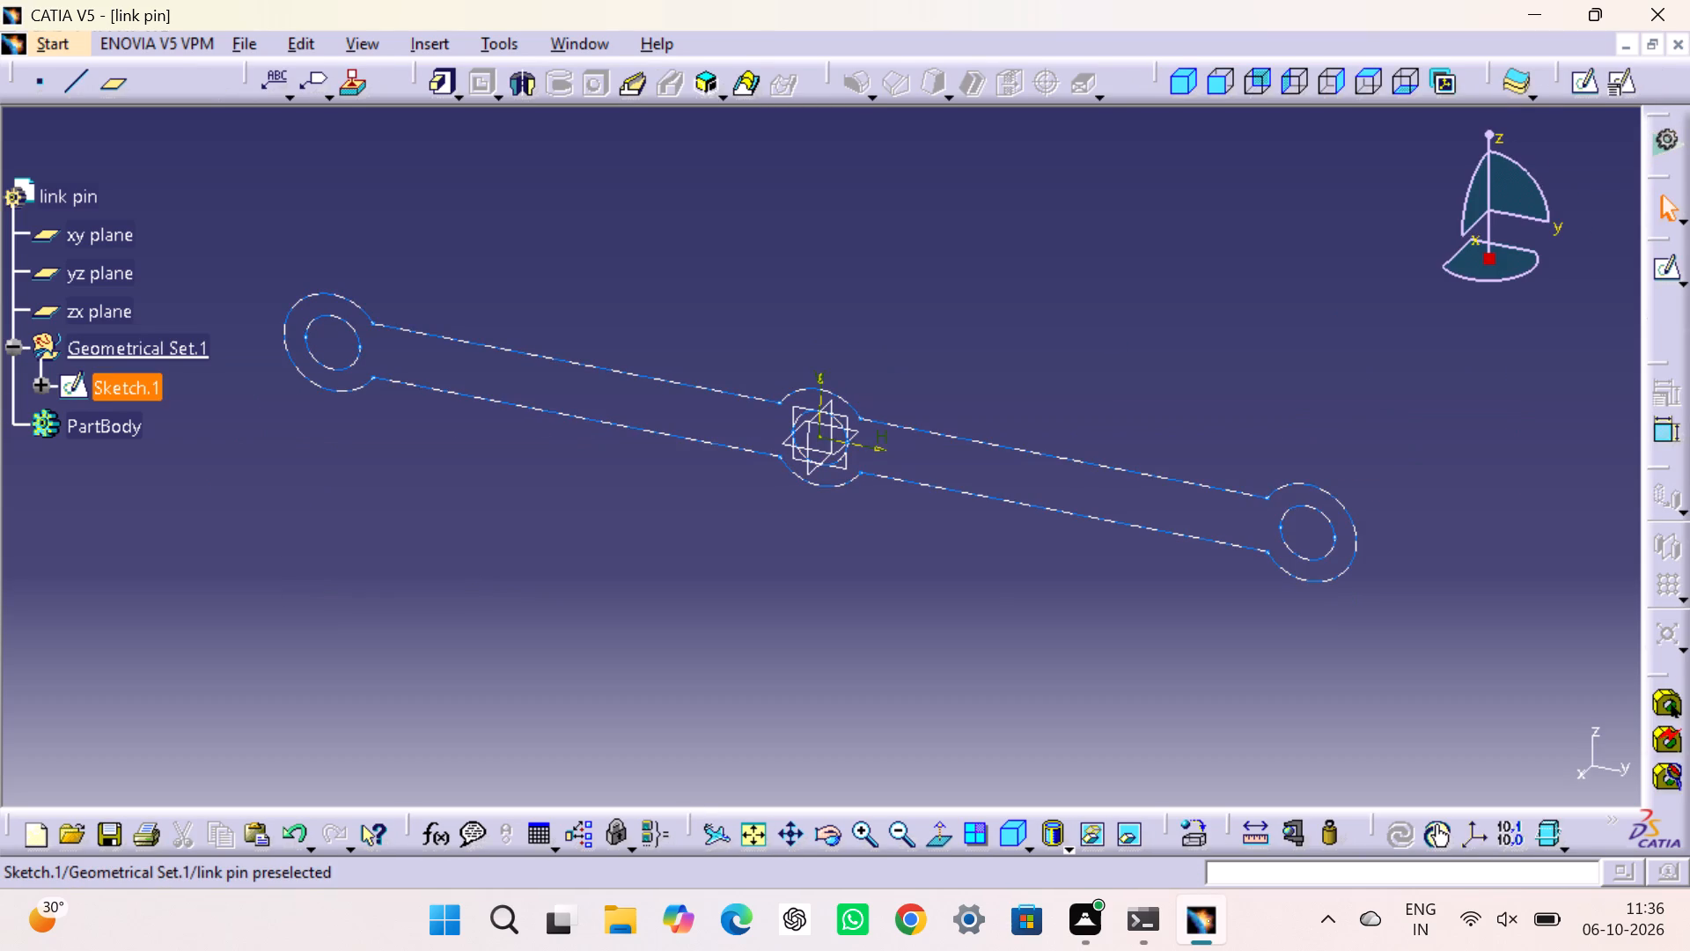
Pad the link profile Sketch.1 with a length of 1 mm and mirrored extent.
{"action": "left_click", "coordinate": [105, 387]}
{"action": "left_click", "coordinate": [432, 83]}
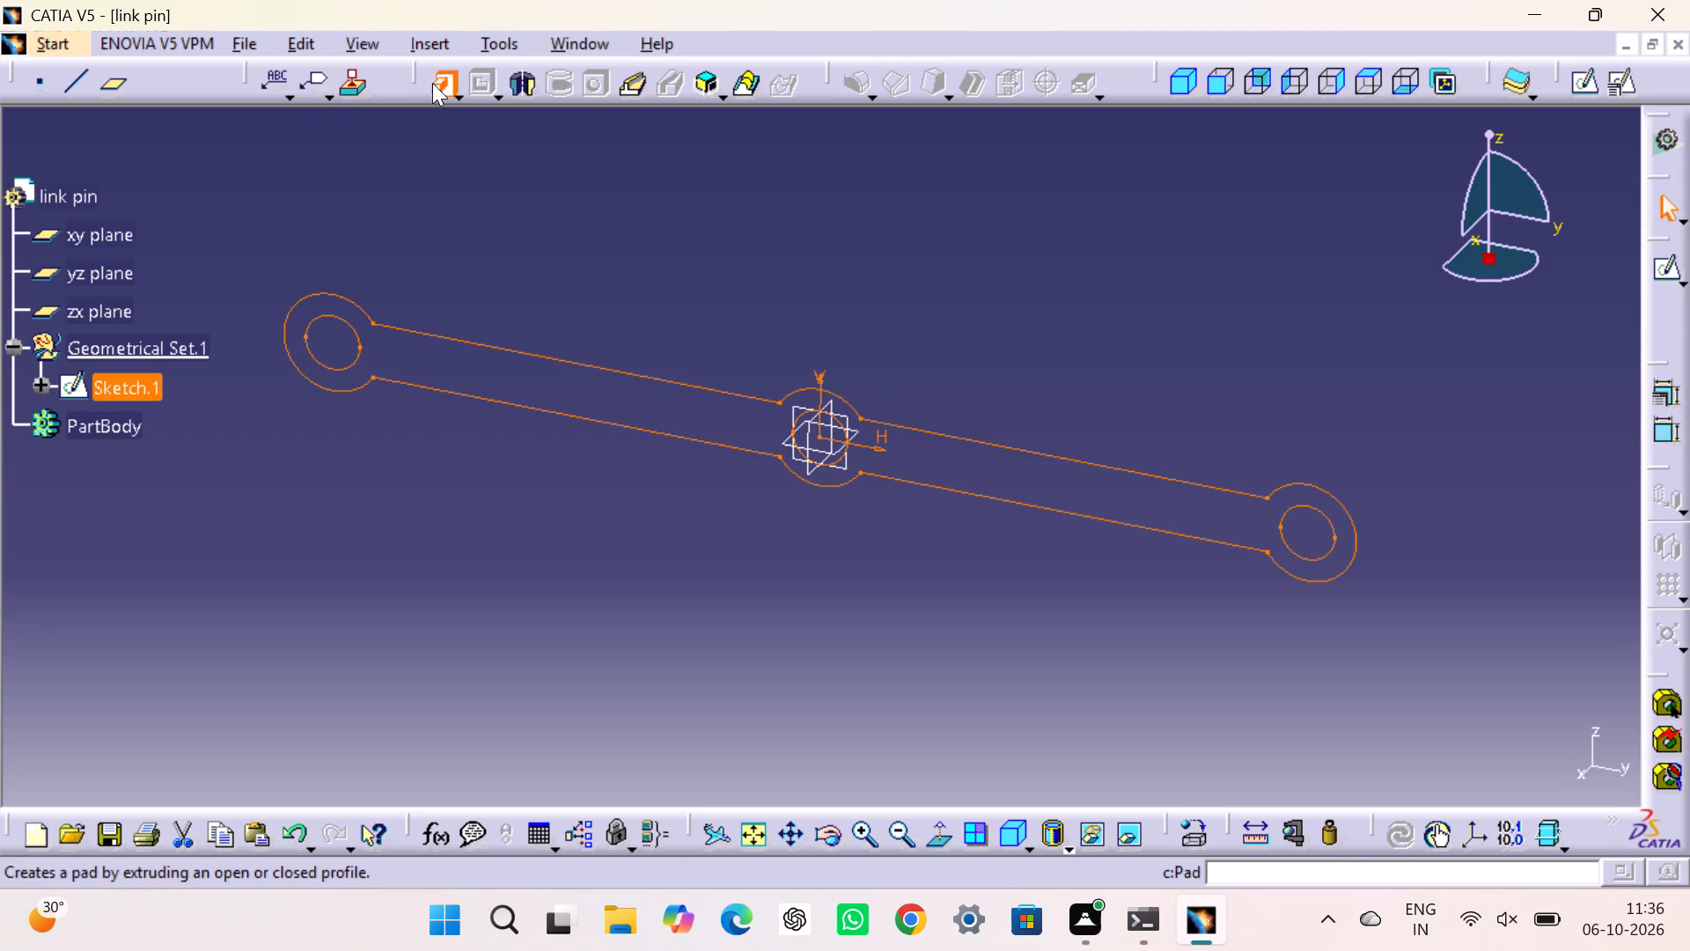
{"action": "left_click", "coordinate": [1063, 514]}
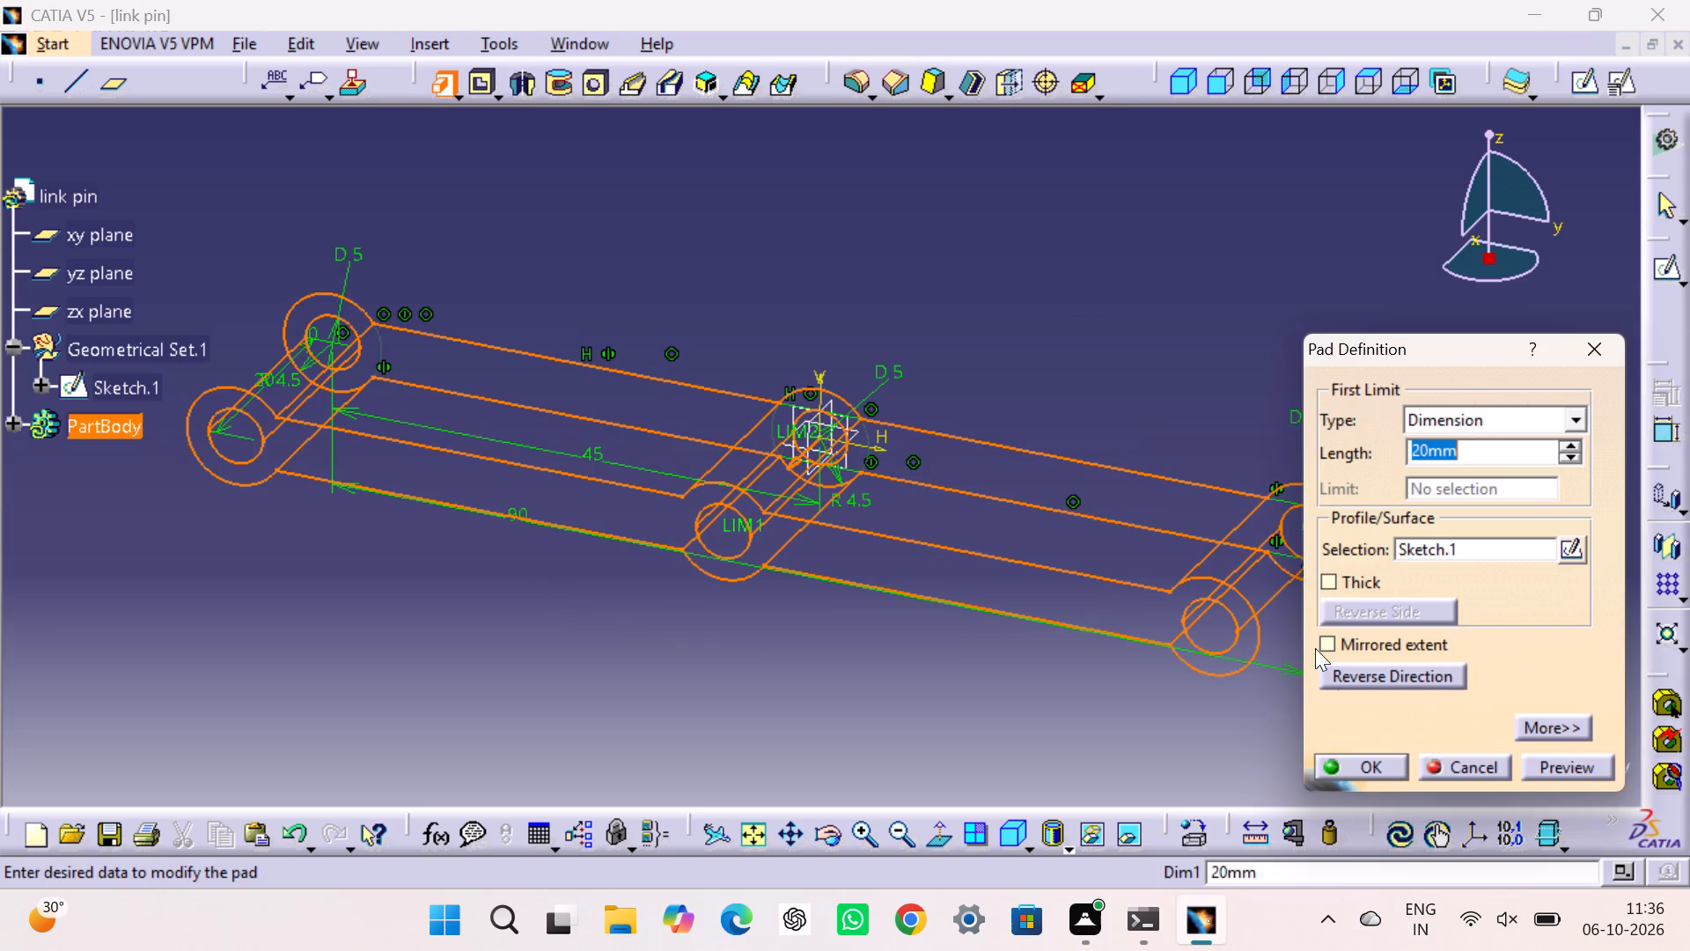
{"action": "left_click", "coordinate": [1325, 642]}
{"action": "double_click", "coordinate": [1459, 453]}
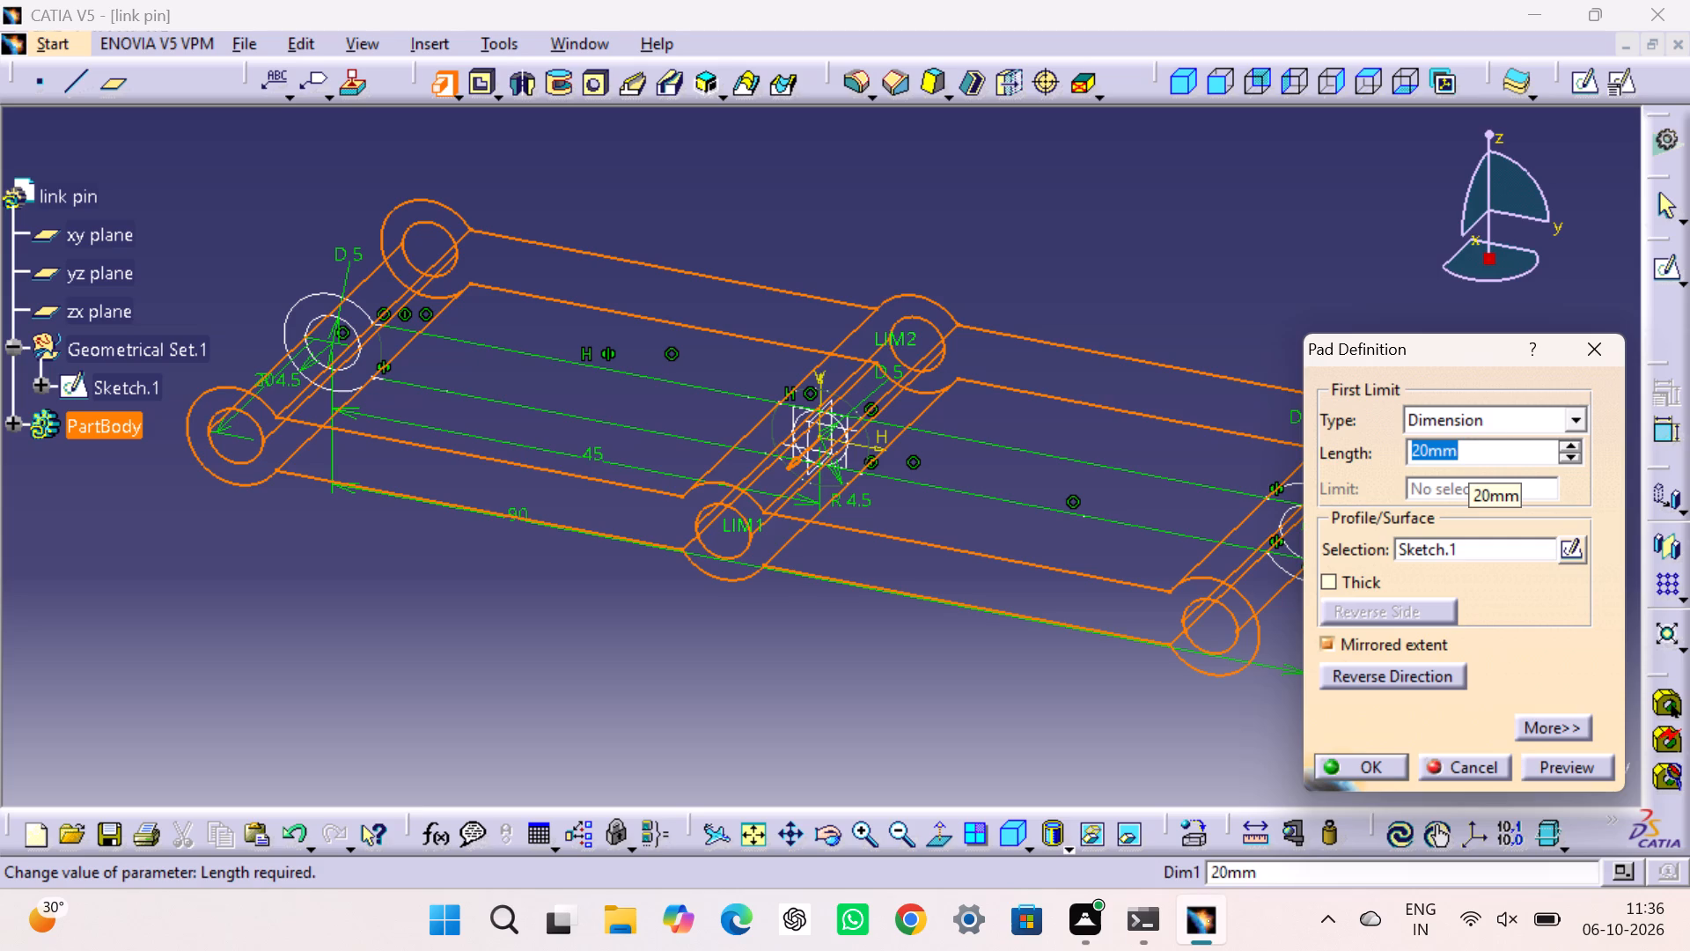
{"action": "key", "text": "1"}
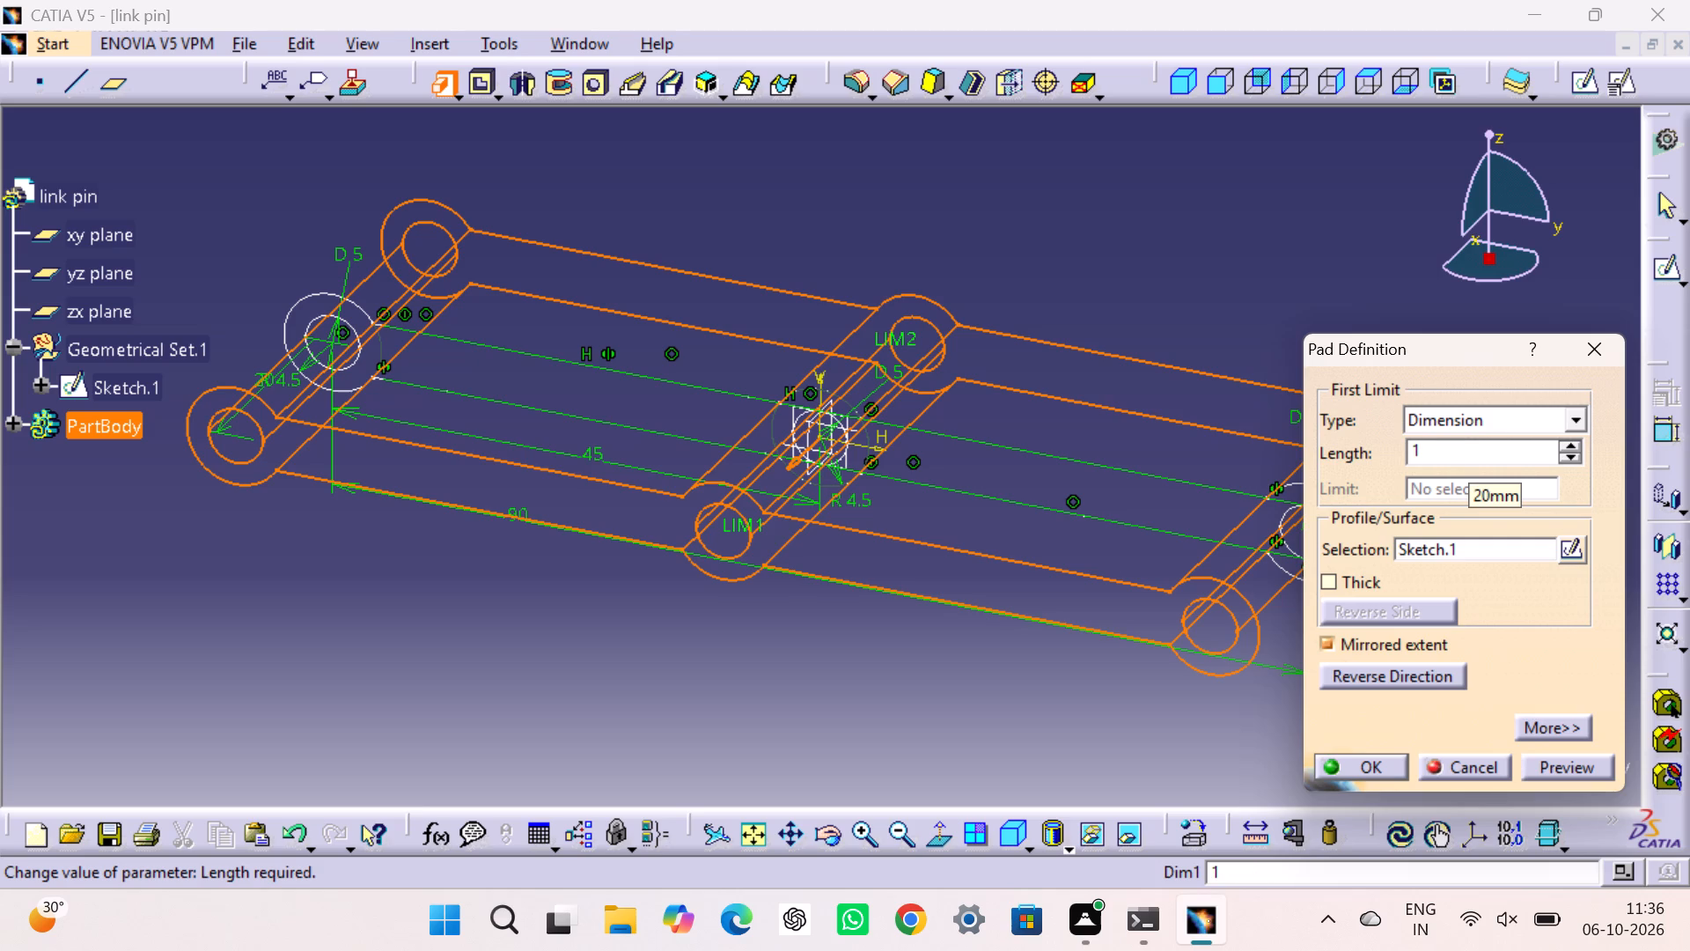
{"action": "left_click", "coordinate": [1578, 759]}
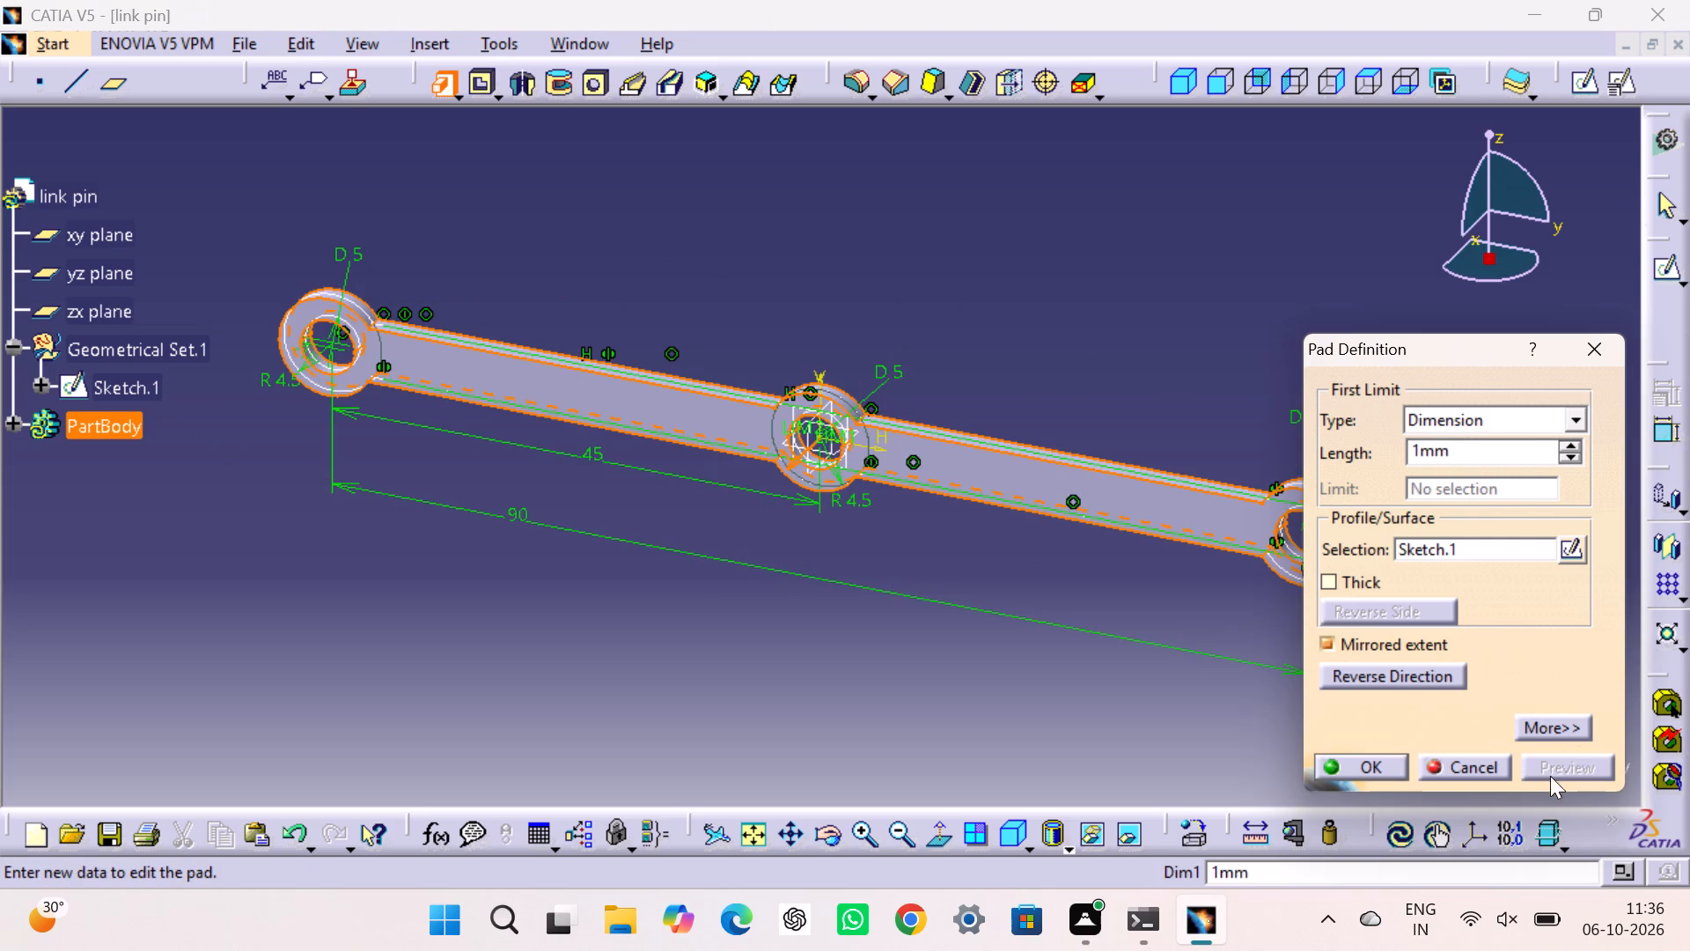
{"action": "left_click", "coordinate": [1375, 769]}
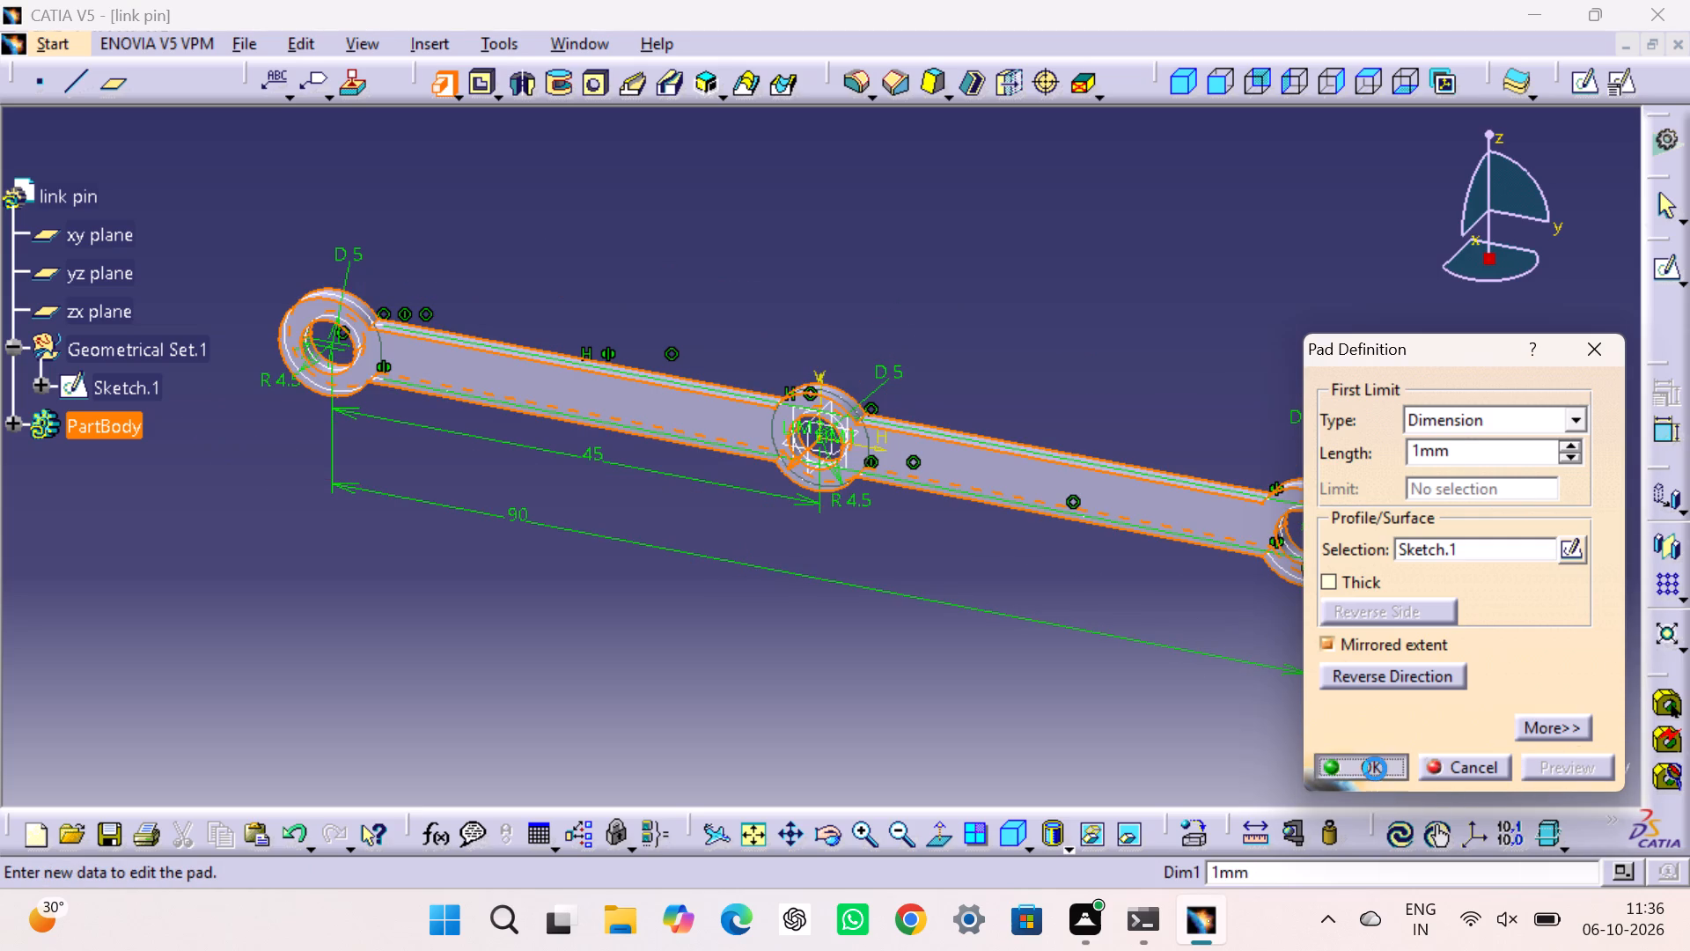
{"action": "left_click", "coordinate": [1081, 245]}
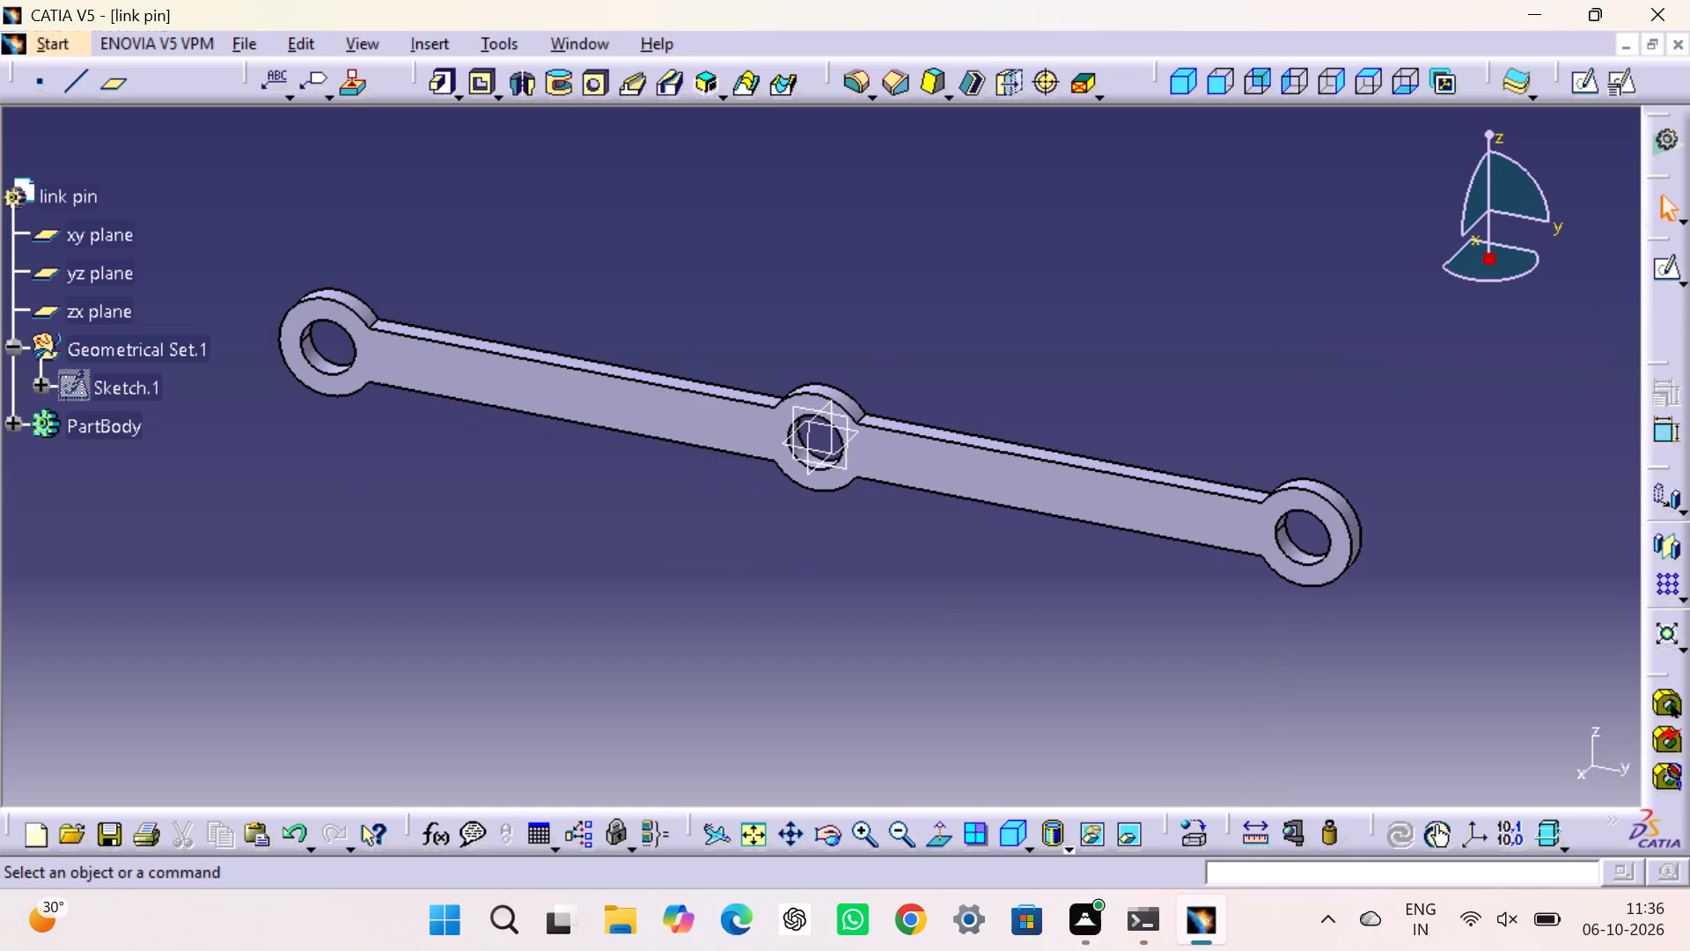
Set the fill colour of the link pin's PartBody to yellow.
{"action": "left_click", "coordinate": [131, 413]}
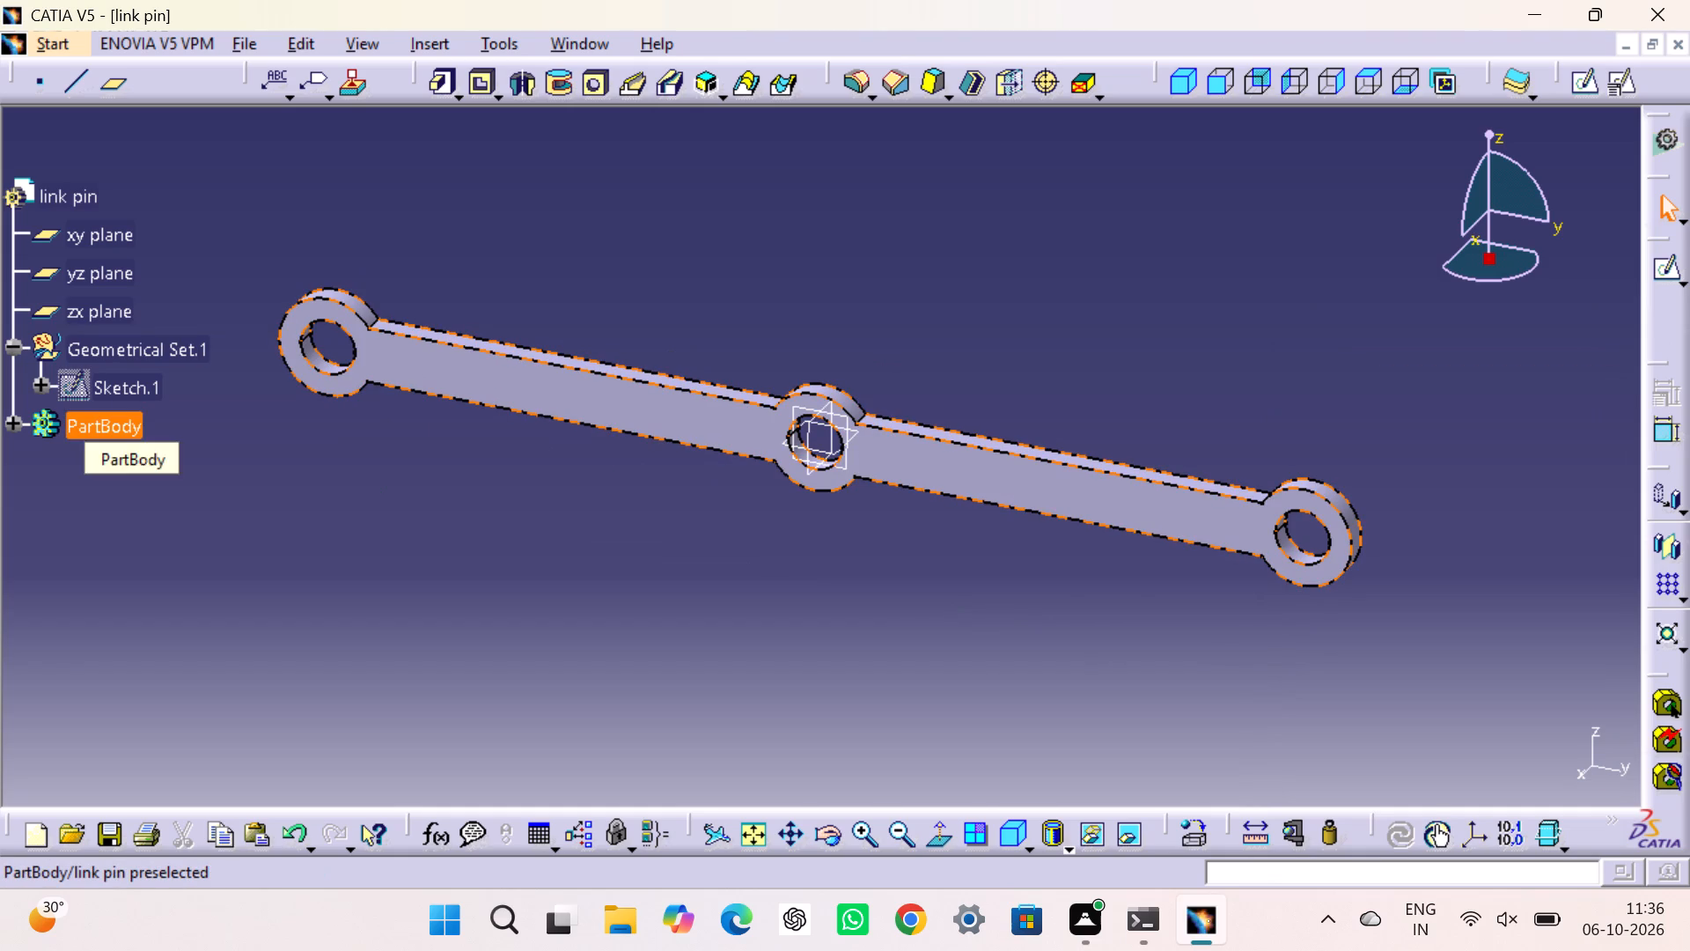
{"action": "right_click", "coordinate": [114, 427]}
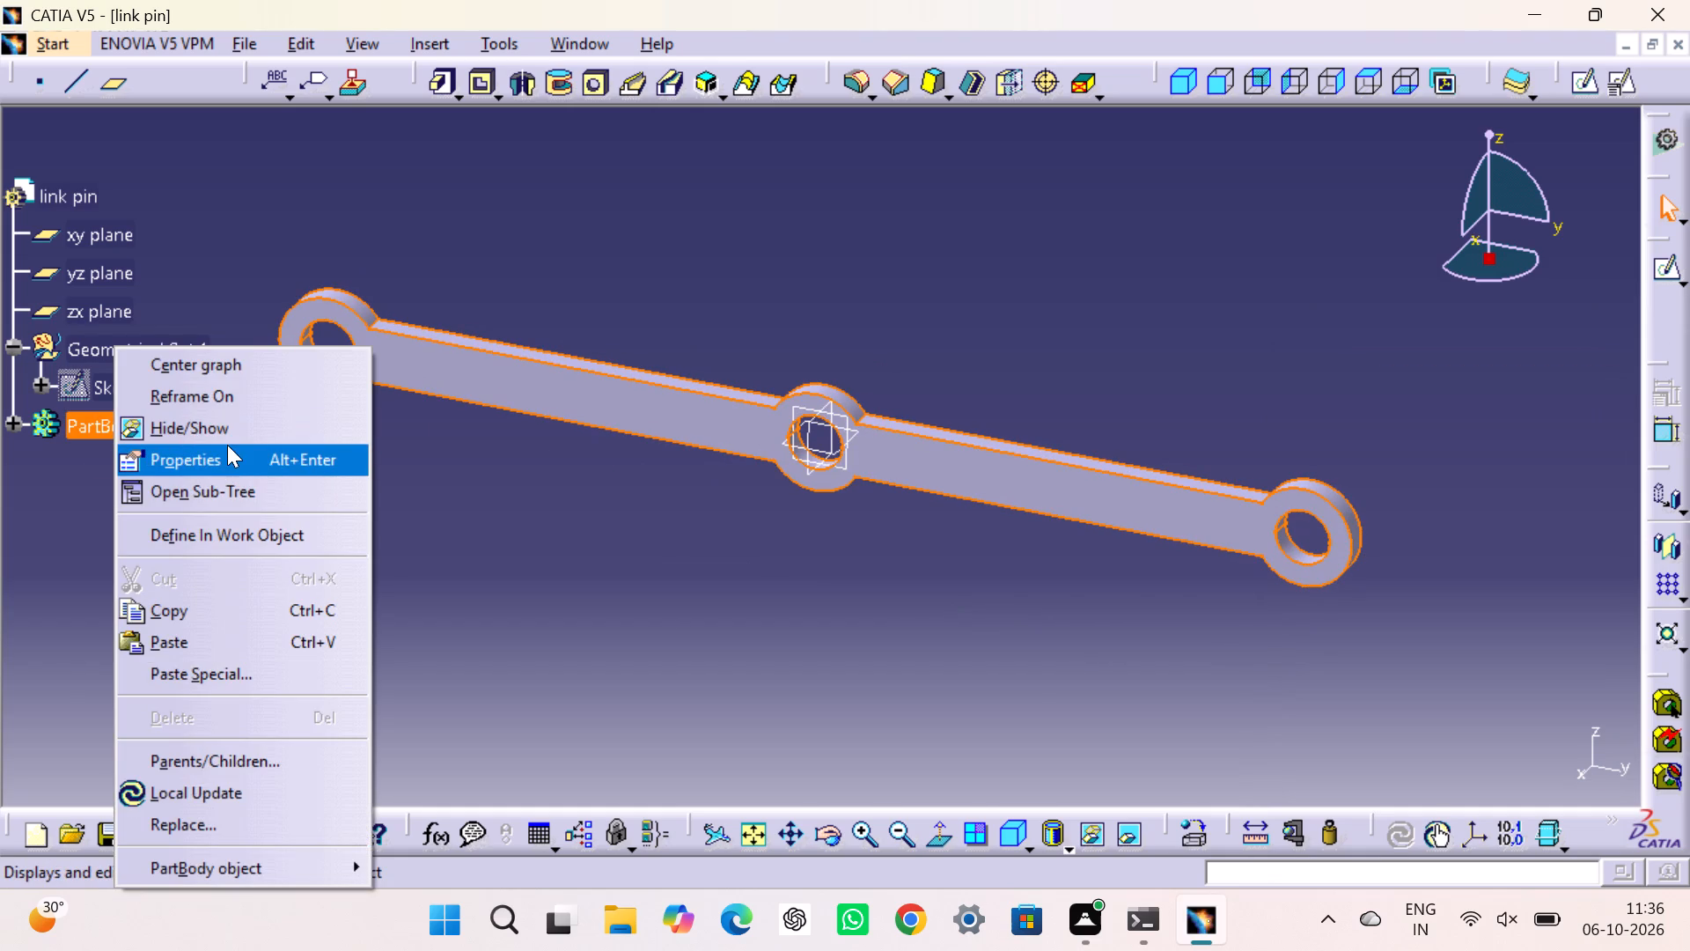
{"action": "left_click", "coordinate": [264, 462]}
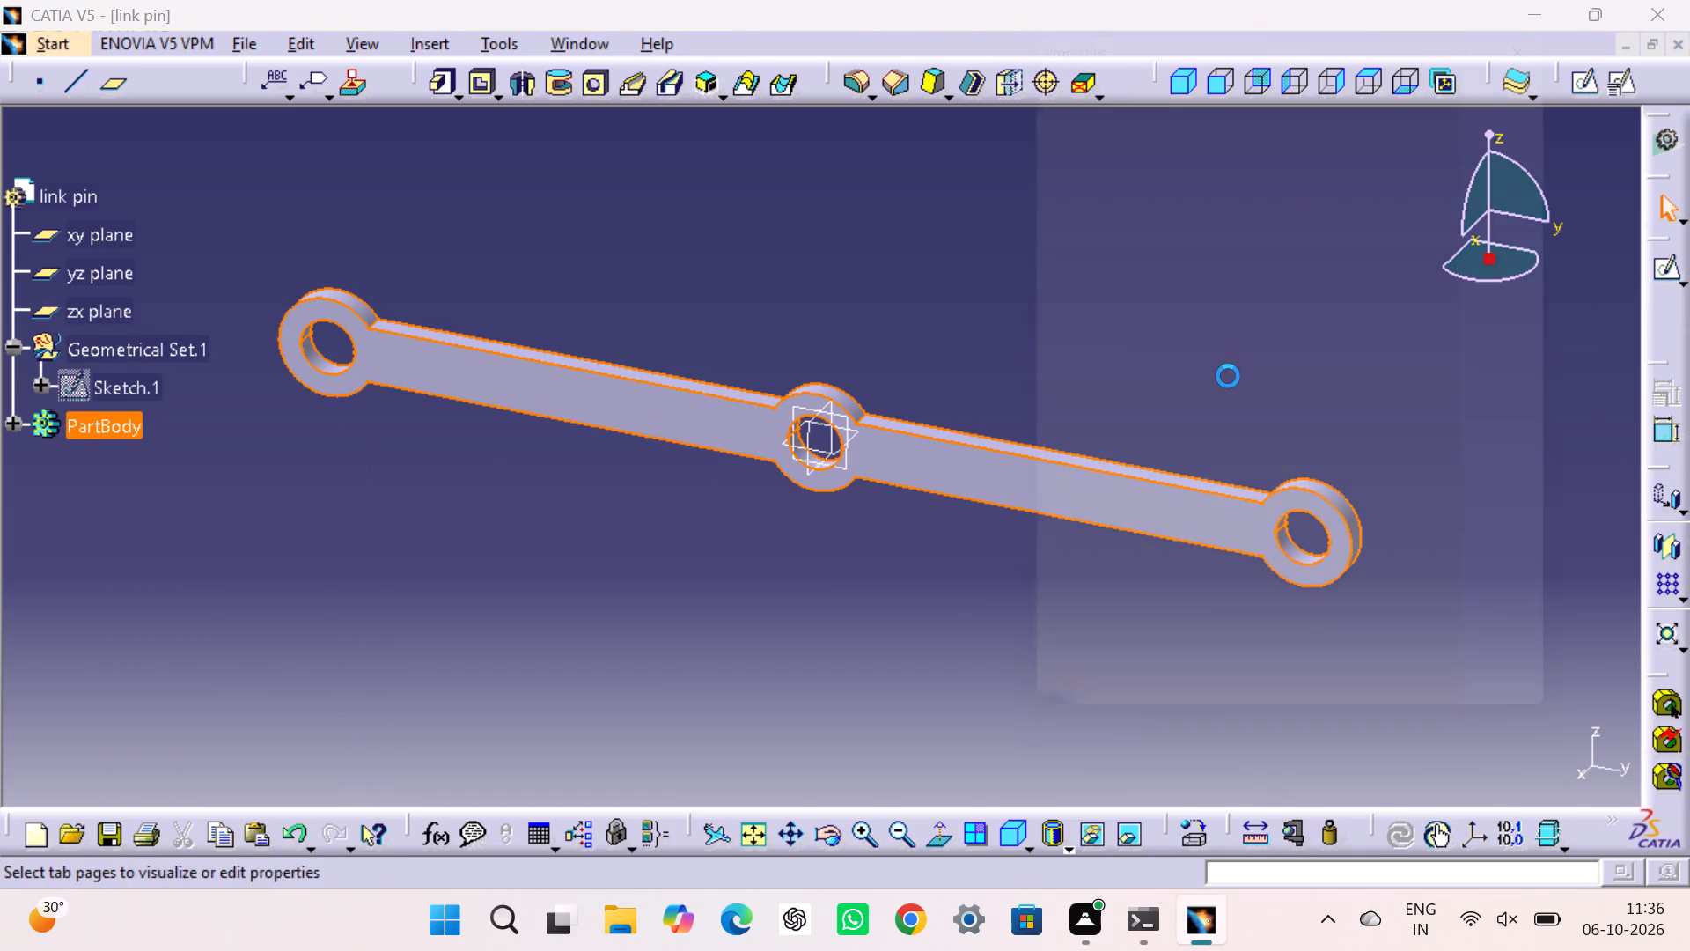
{"action": "left_click", "coordinate": [1193, 186]}
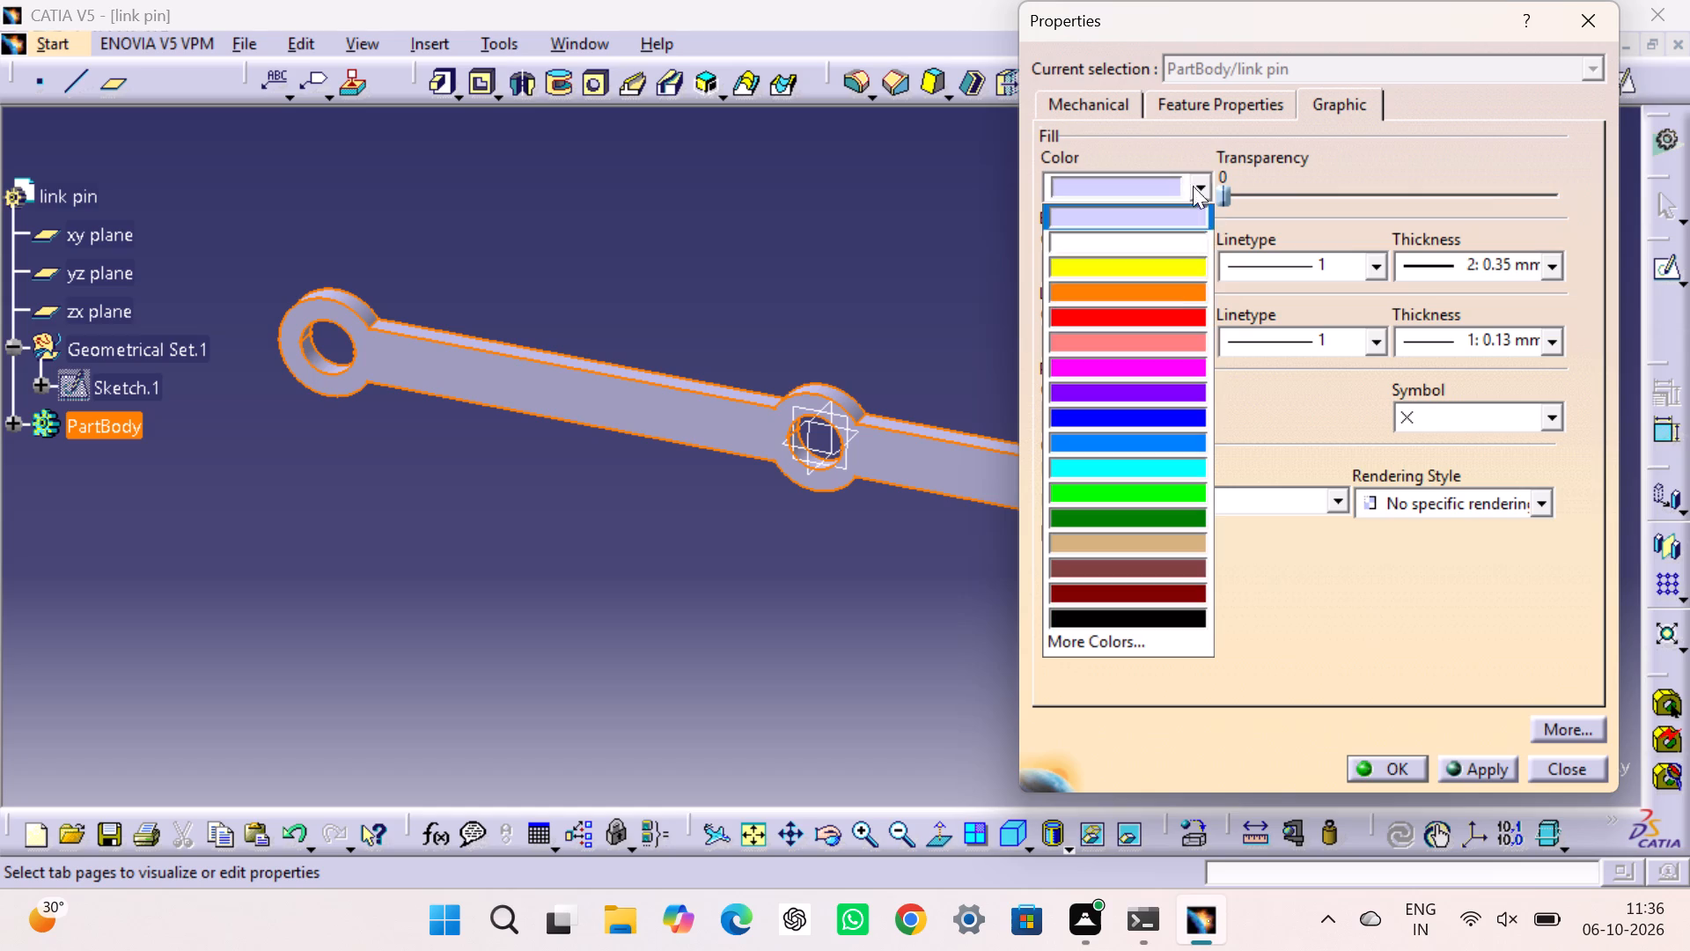
{"action": "left_click", "coordinate": [1172, 266]}
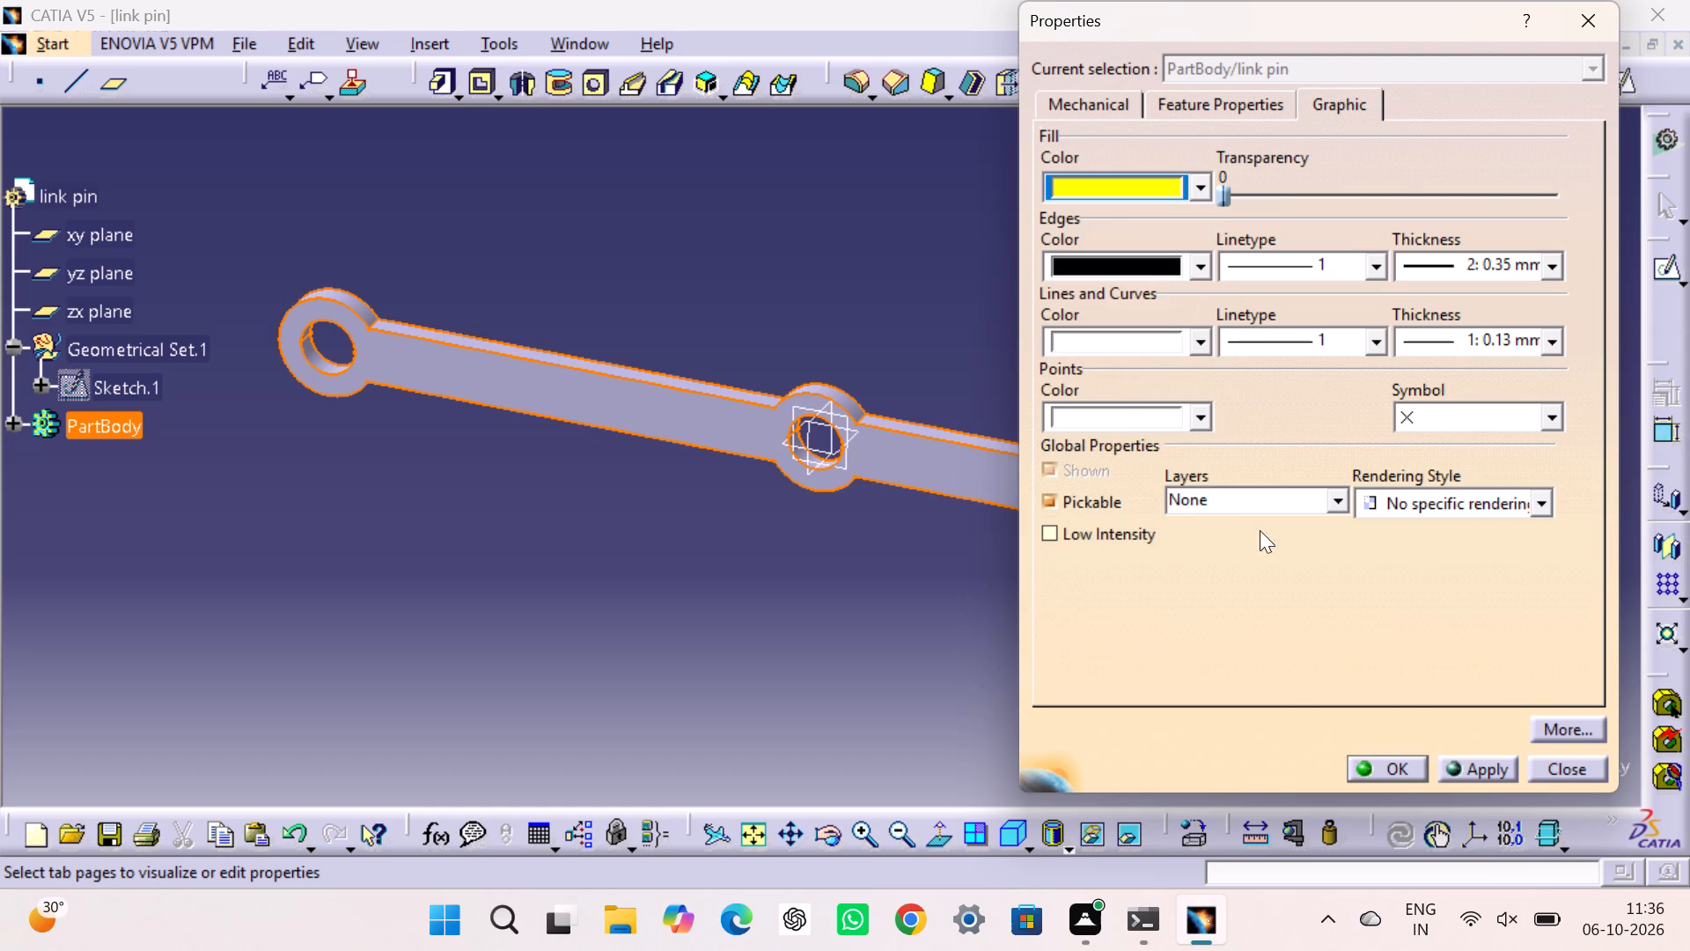
{"action": "left_click", "coordinate": [1381, 764]}
{"action": "double_click", "coordinate": [1198, 377]}
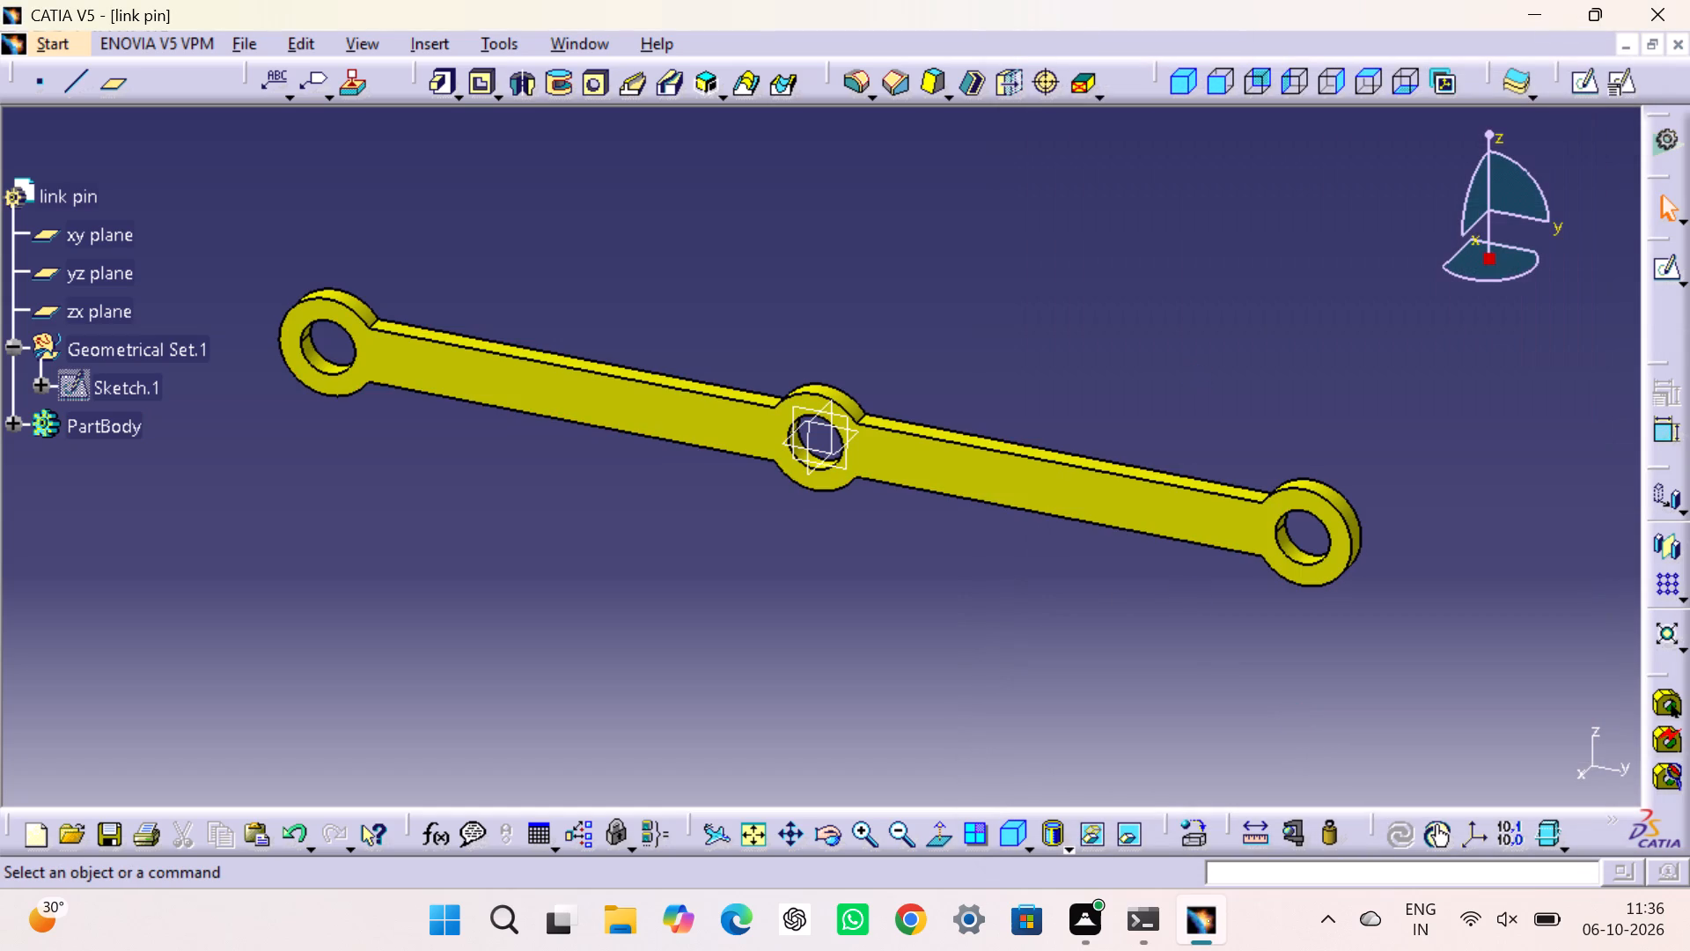
Save the part as "link pin" in CATPart format in the Catia projects folder.
{"action": "key", "text": "ctrl+s"}
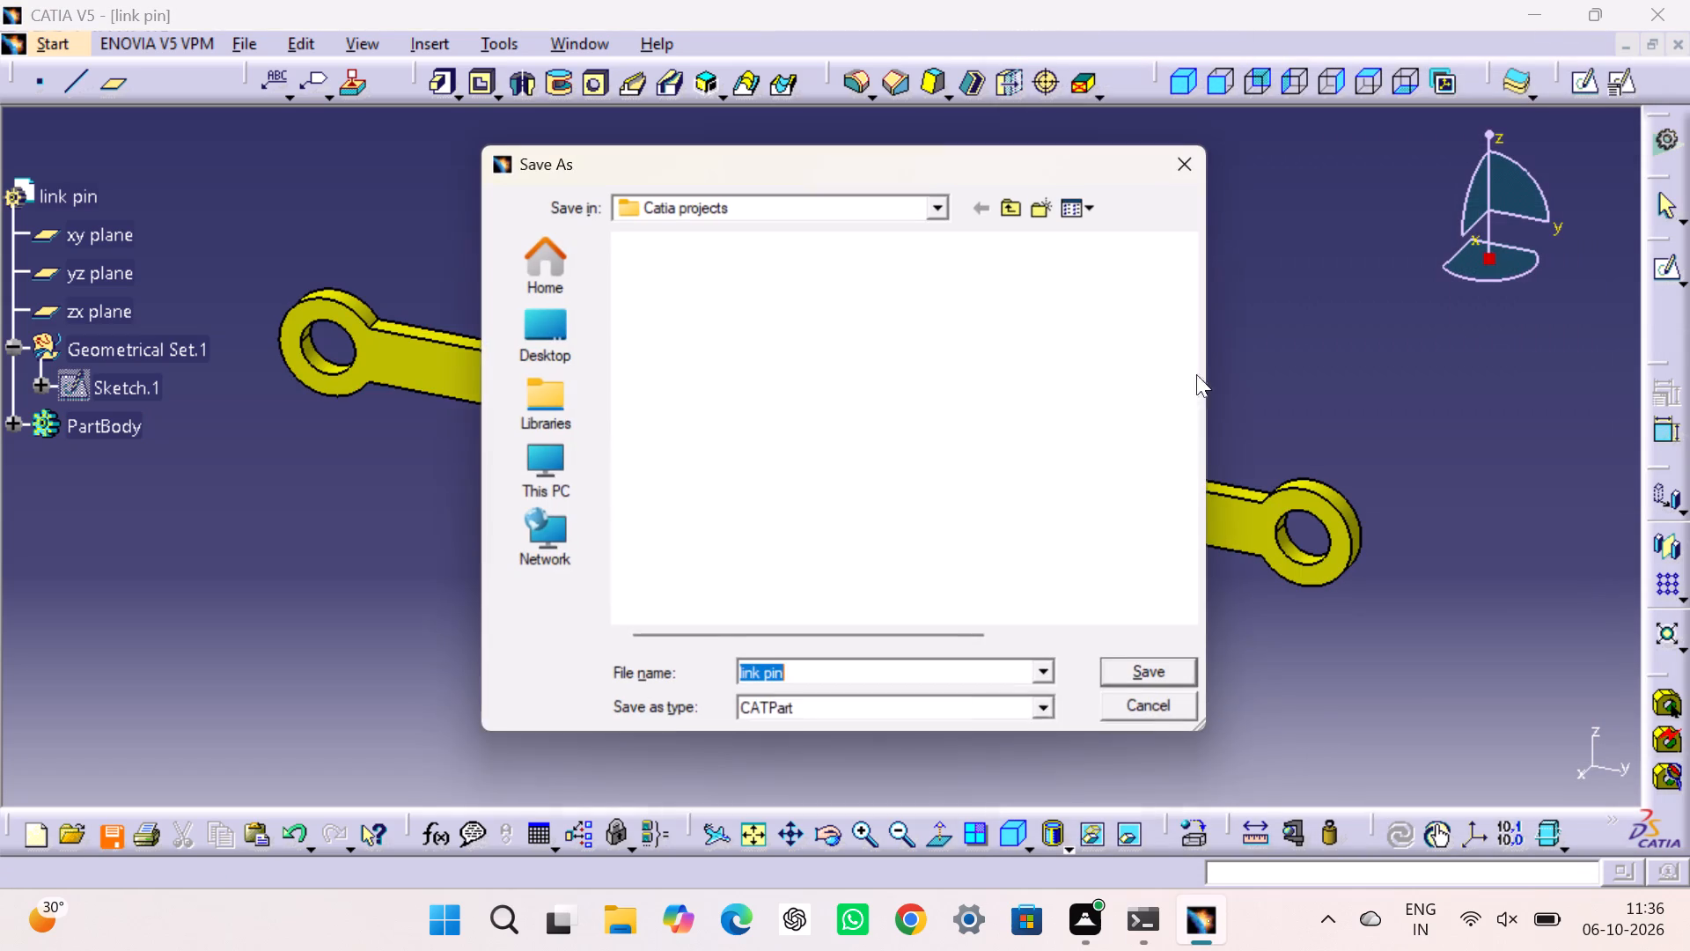
{"action": "left_click", "coordinate": [1141, 674]}
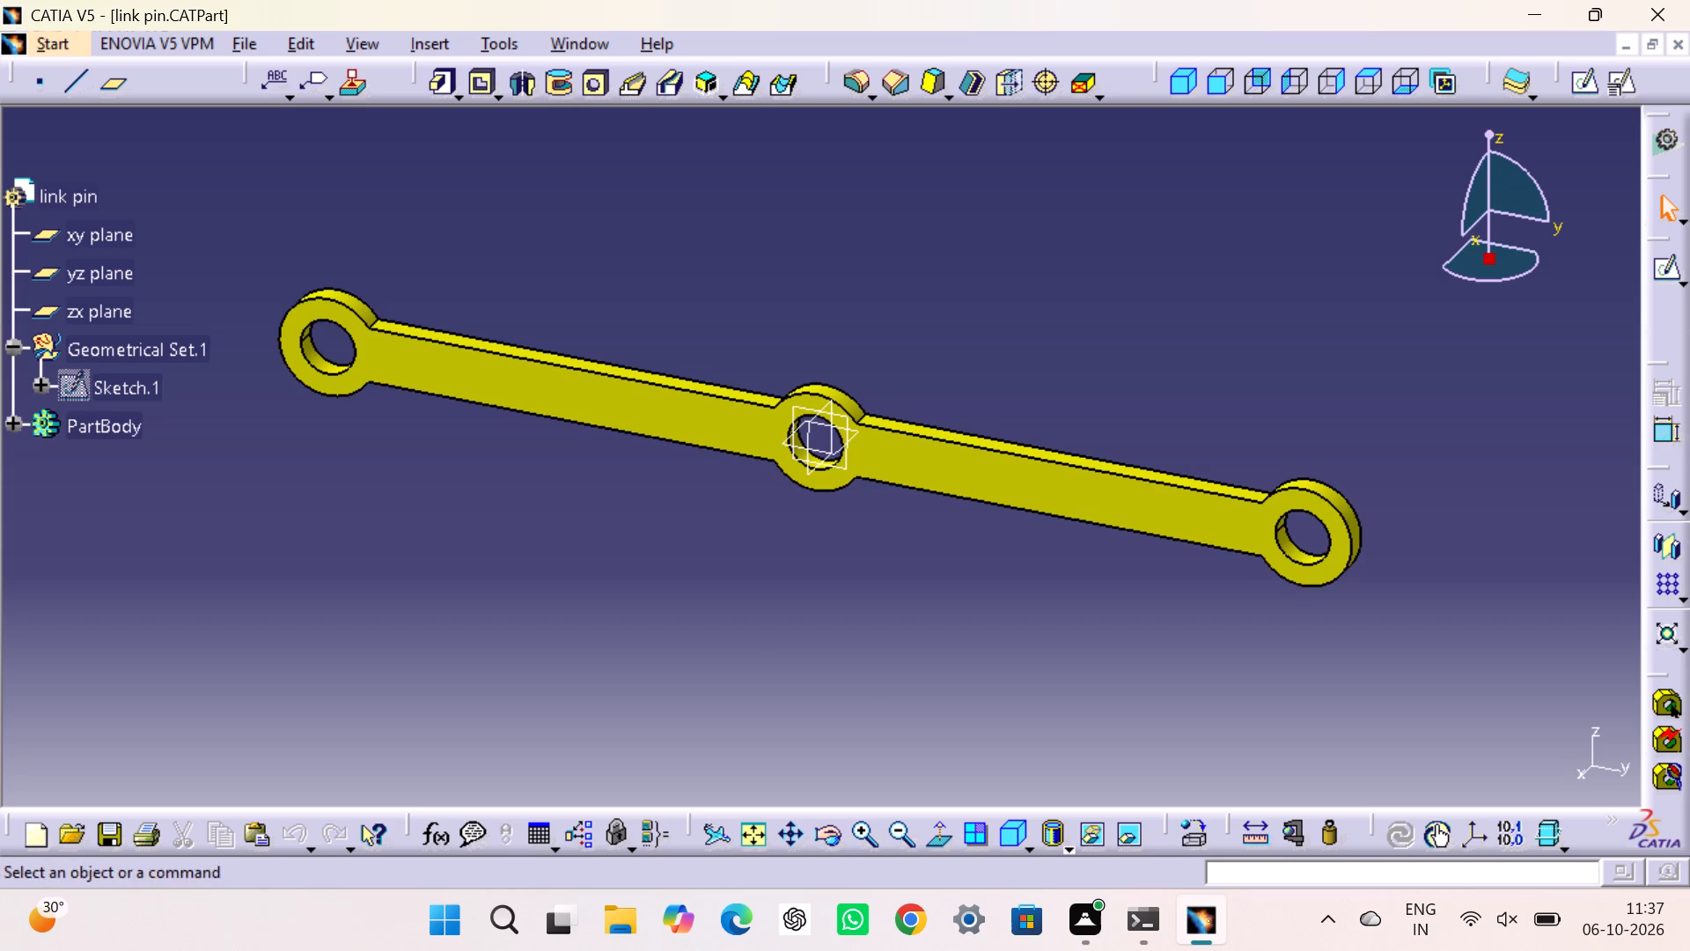
{"action": "left_click", "coordinate": [1078, 349]}
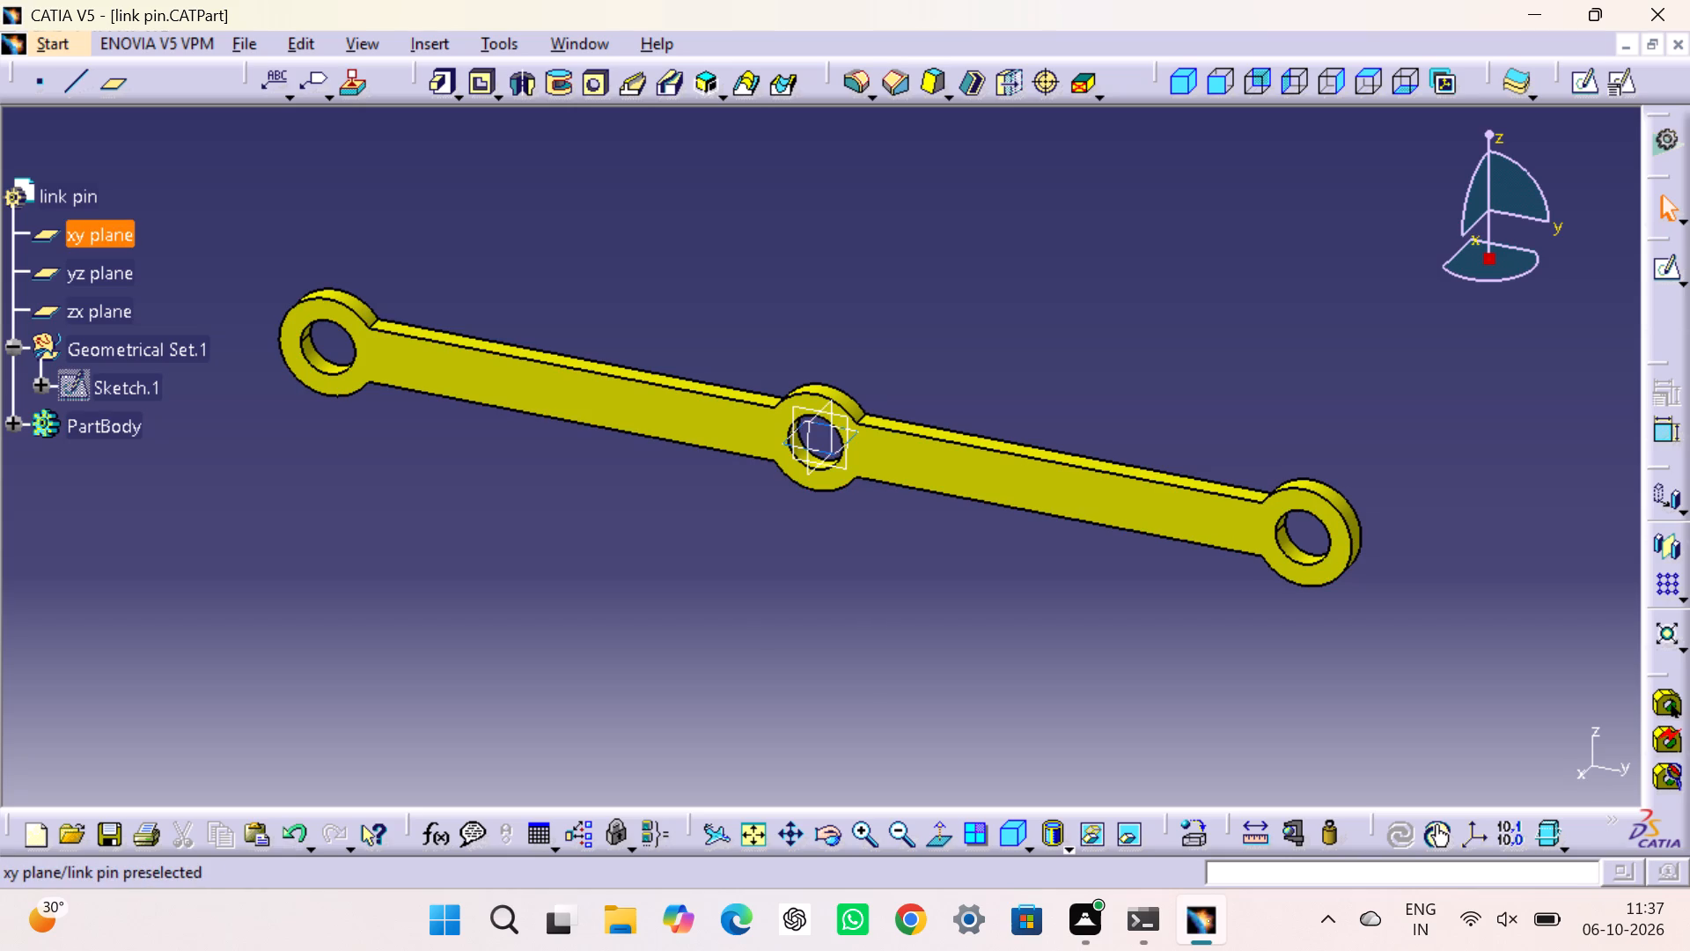
Hide the xy, yz and zx reference planes of the link pin part.
{"action": "left_click", "coordinate": [115, 233], "text": "ctrl"}
{"action": "left_click", "coordinate": [116, 279], "text": "ctrl"}
{"action": "left_click", "coordinate": [116, 320], "text": "ctrl"}
{"action": "right_click", "coordinate": [116, 318]}
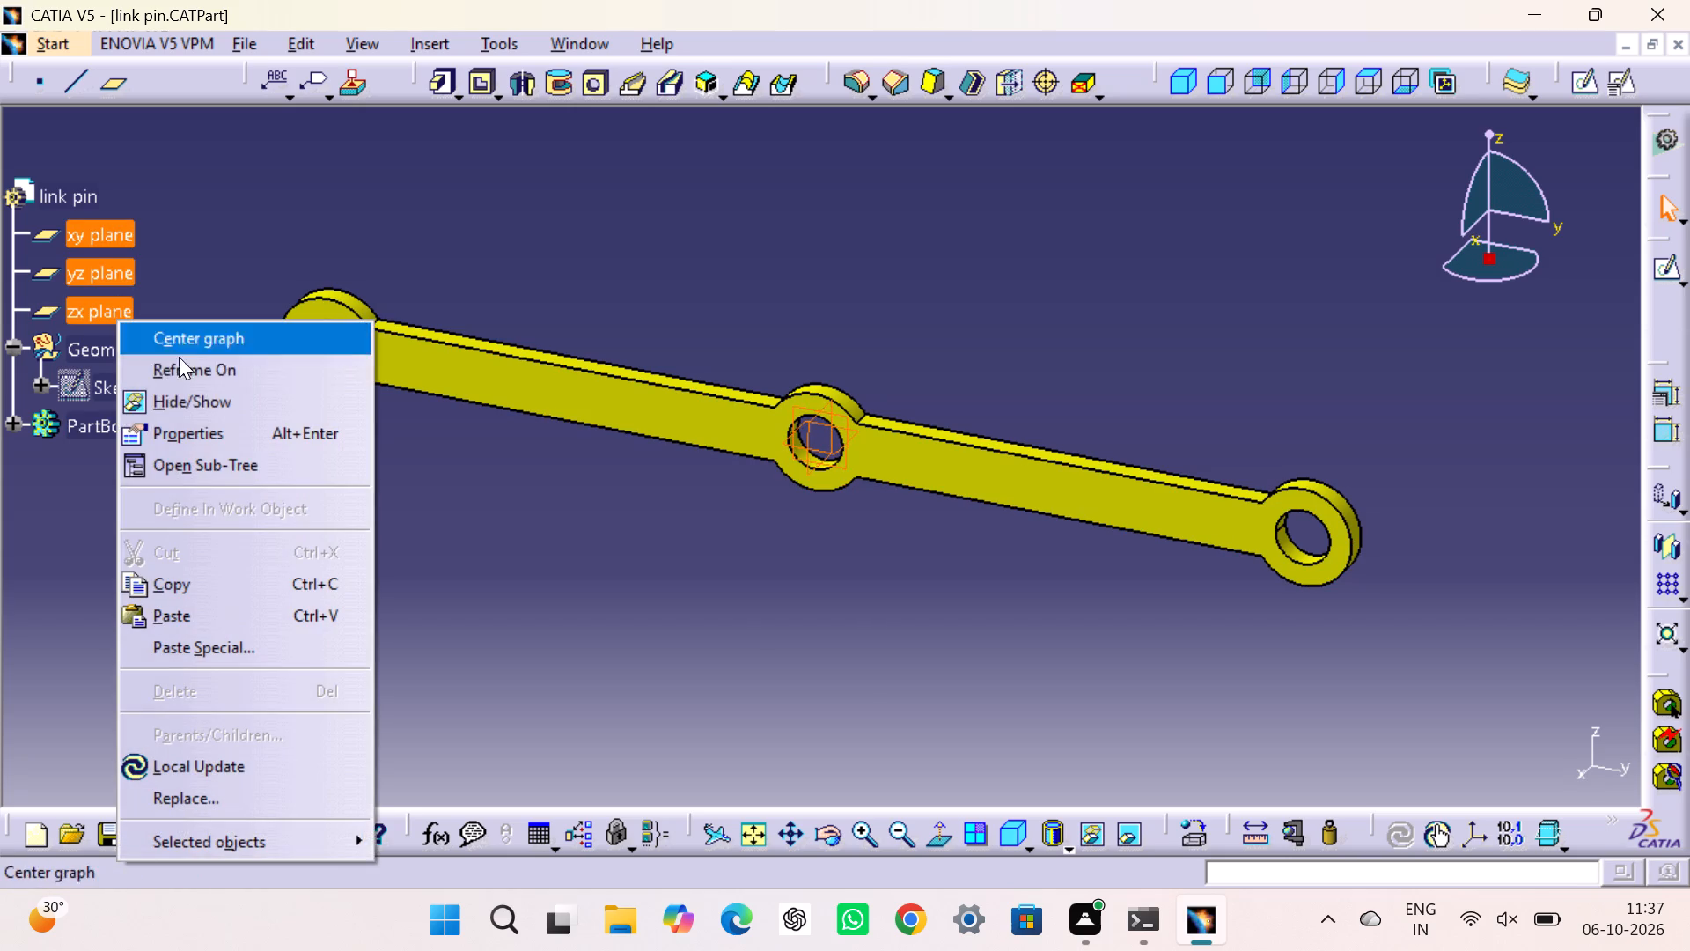
{"action": "left_click", "coordinate": [194, 396]}
{"action": "left_click", "coordinate": [656, 274]}
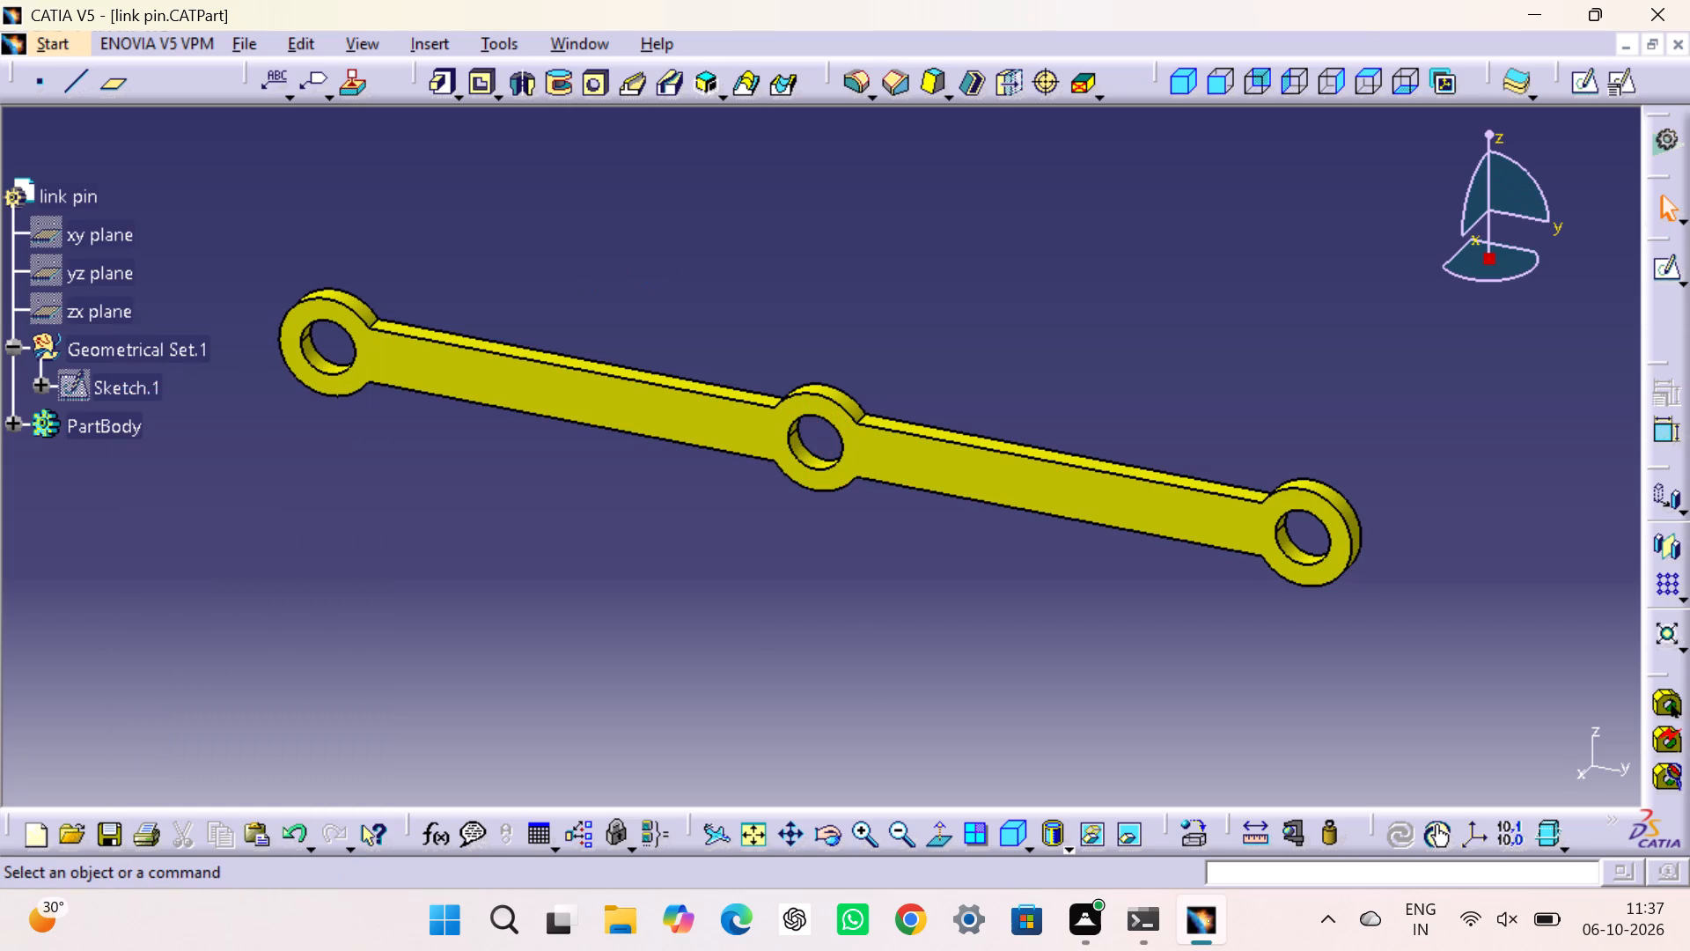
Save the link pin part again under its existing name.
{"action": "key", "text": "ctrl+s"}
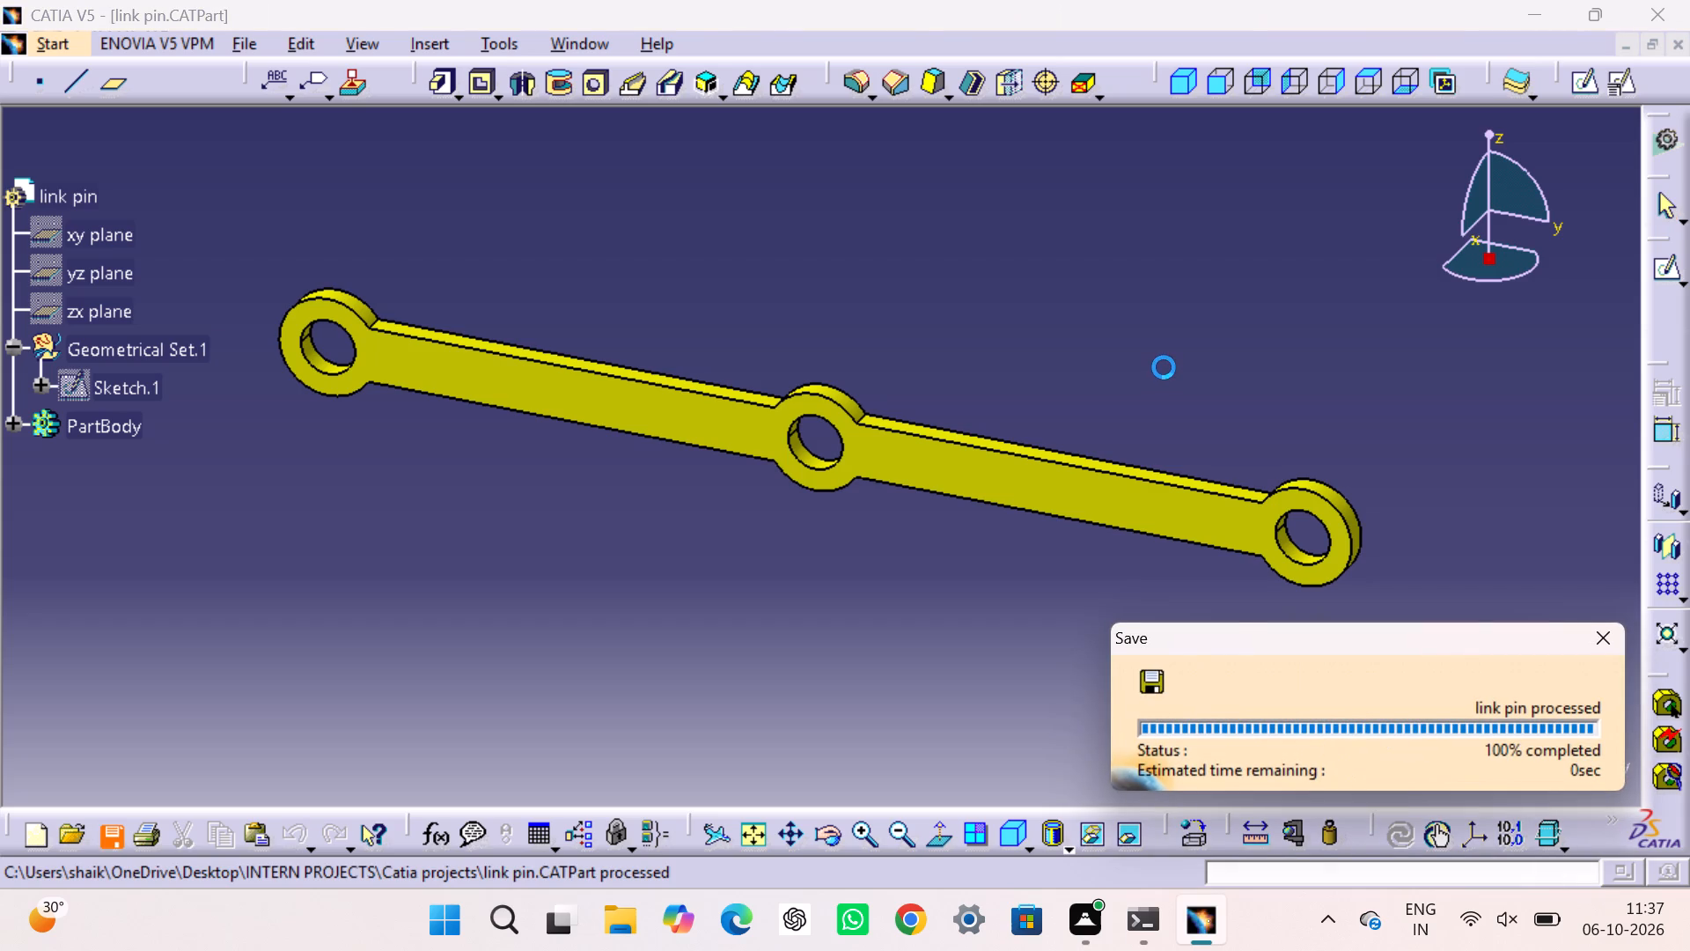
{"action": "left_click", "coordinate": [1164, 367]}
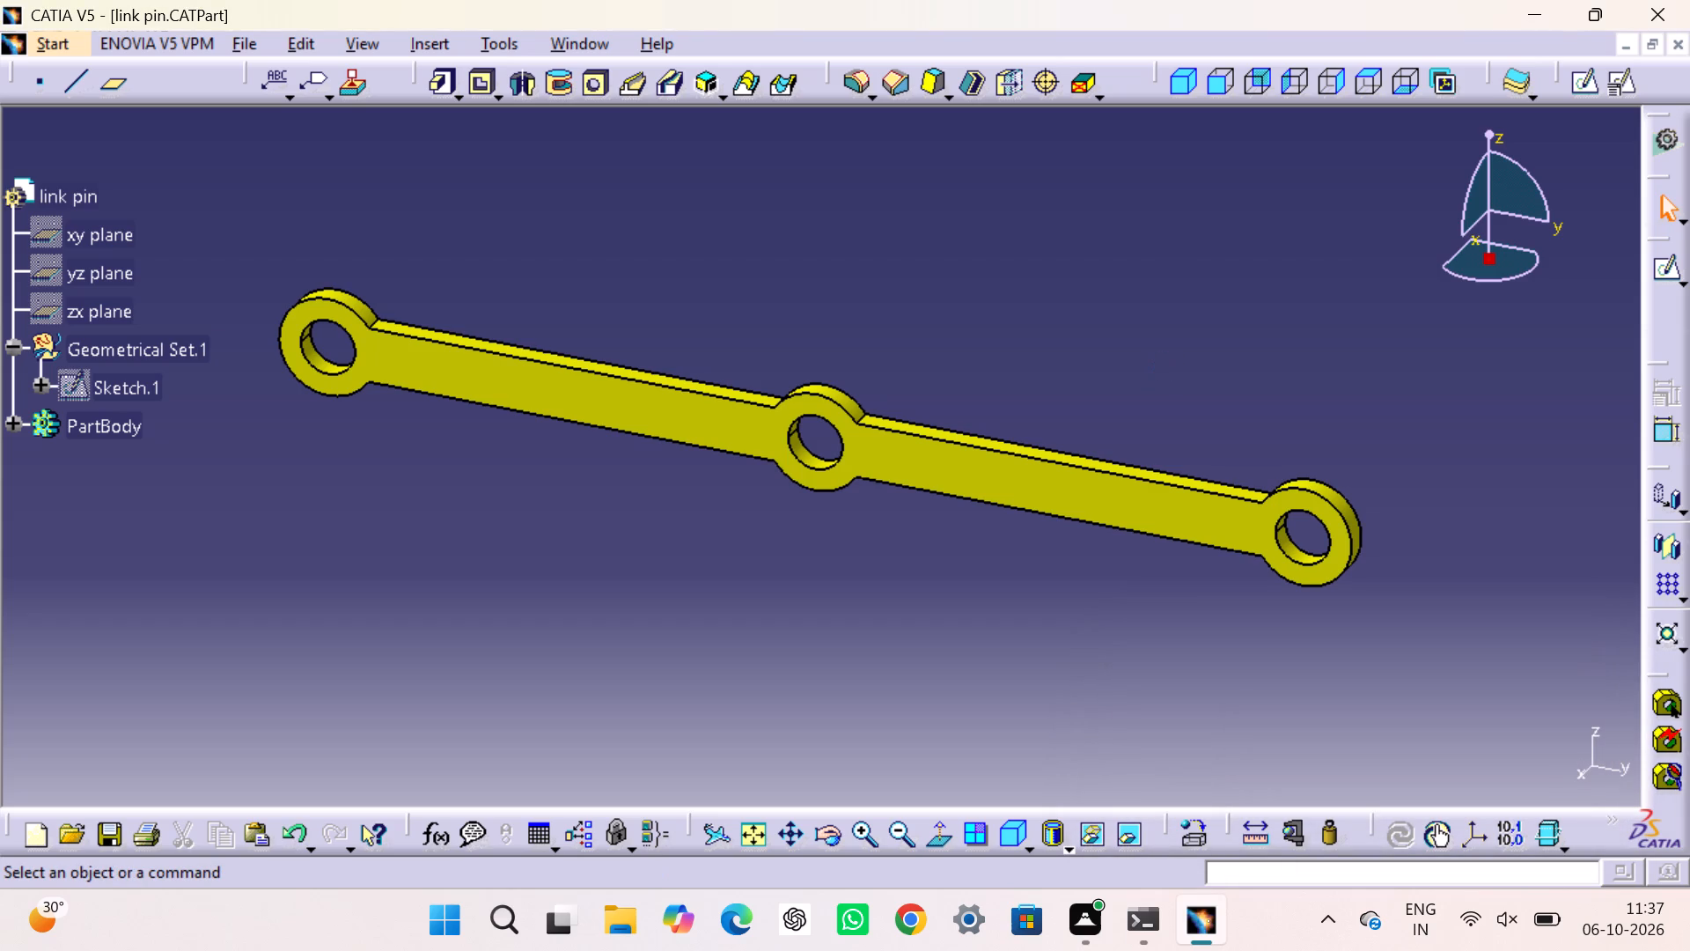
Switch to the green pin part and save it again under its existing name.
{"action": "left_click", "coordinate": [621, 39]}
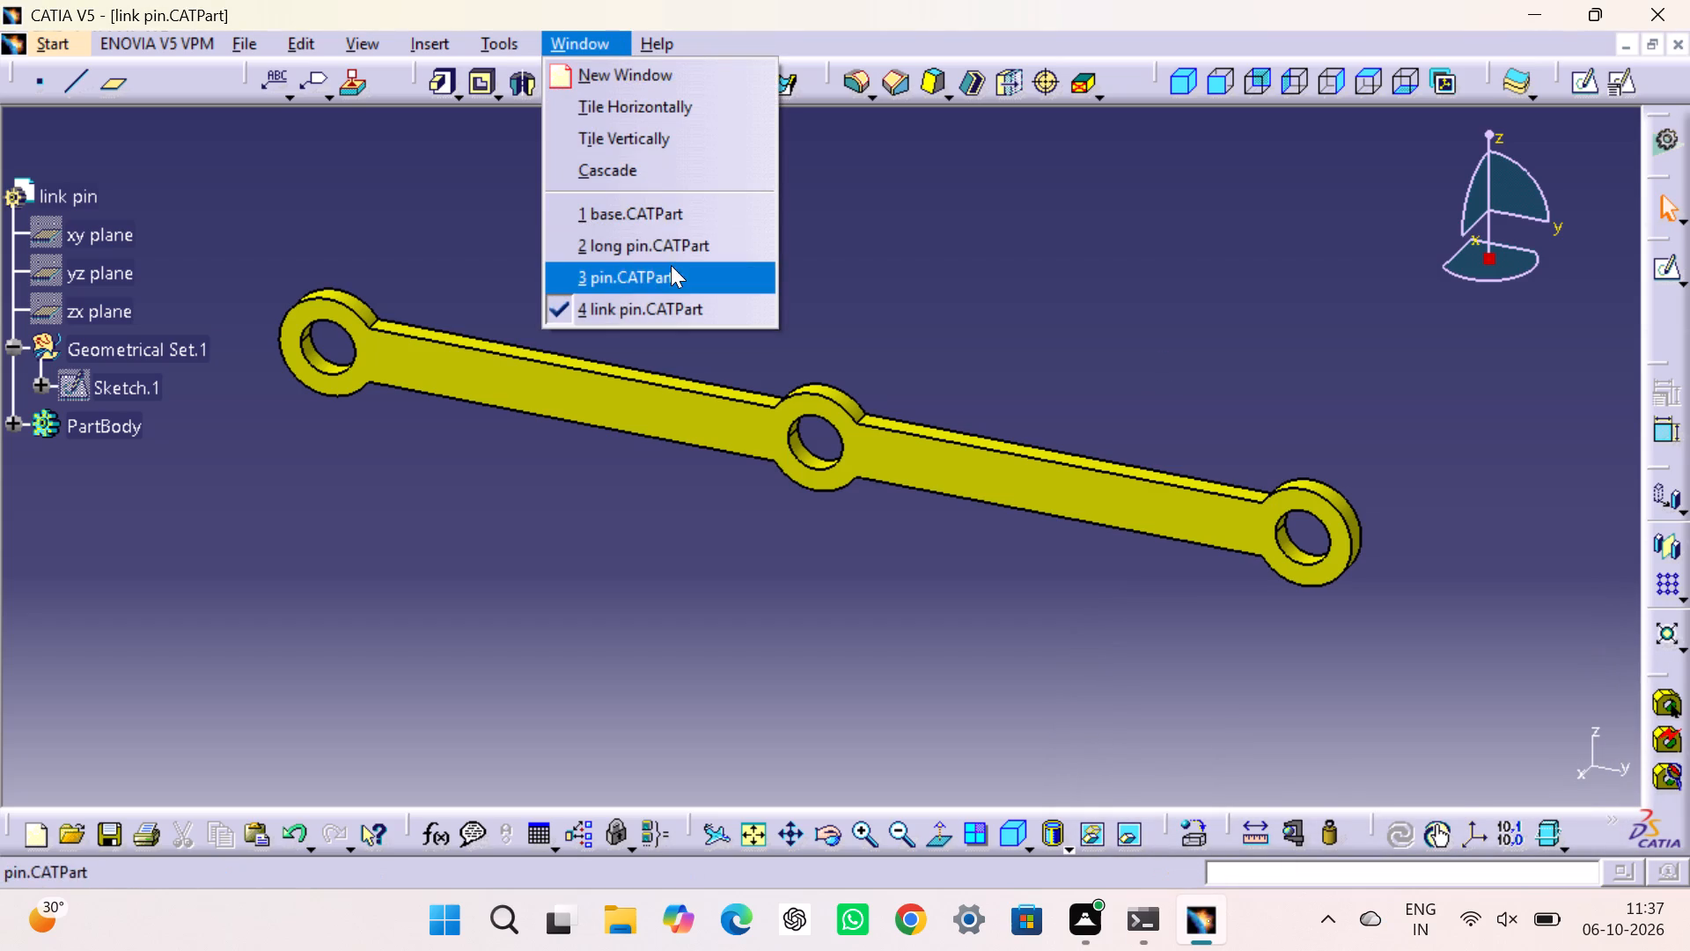
{"action": "left_click", "coordinate": [665, 269]}
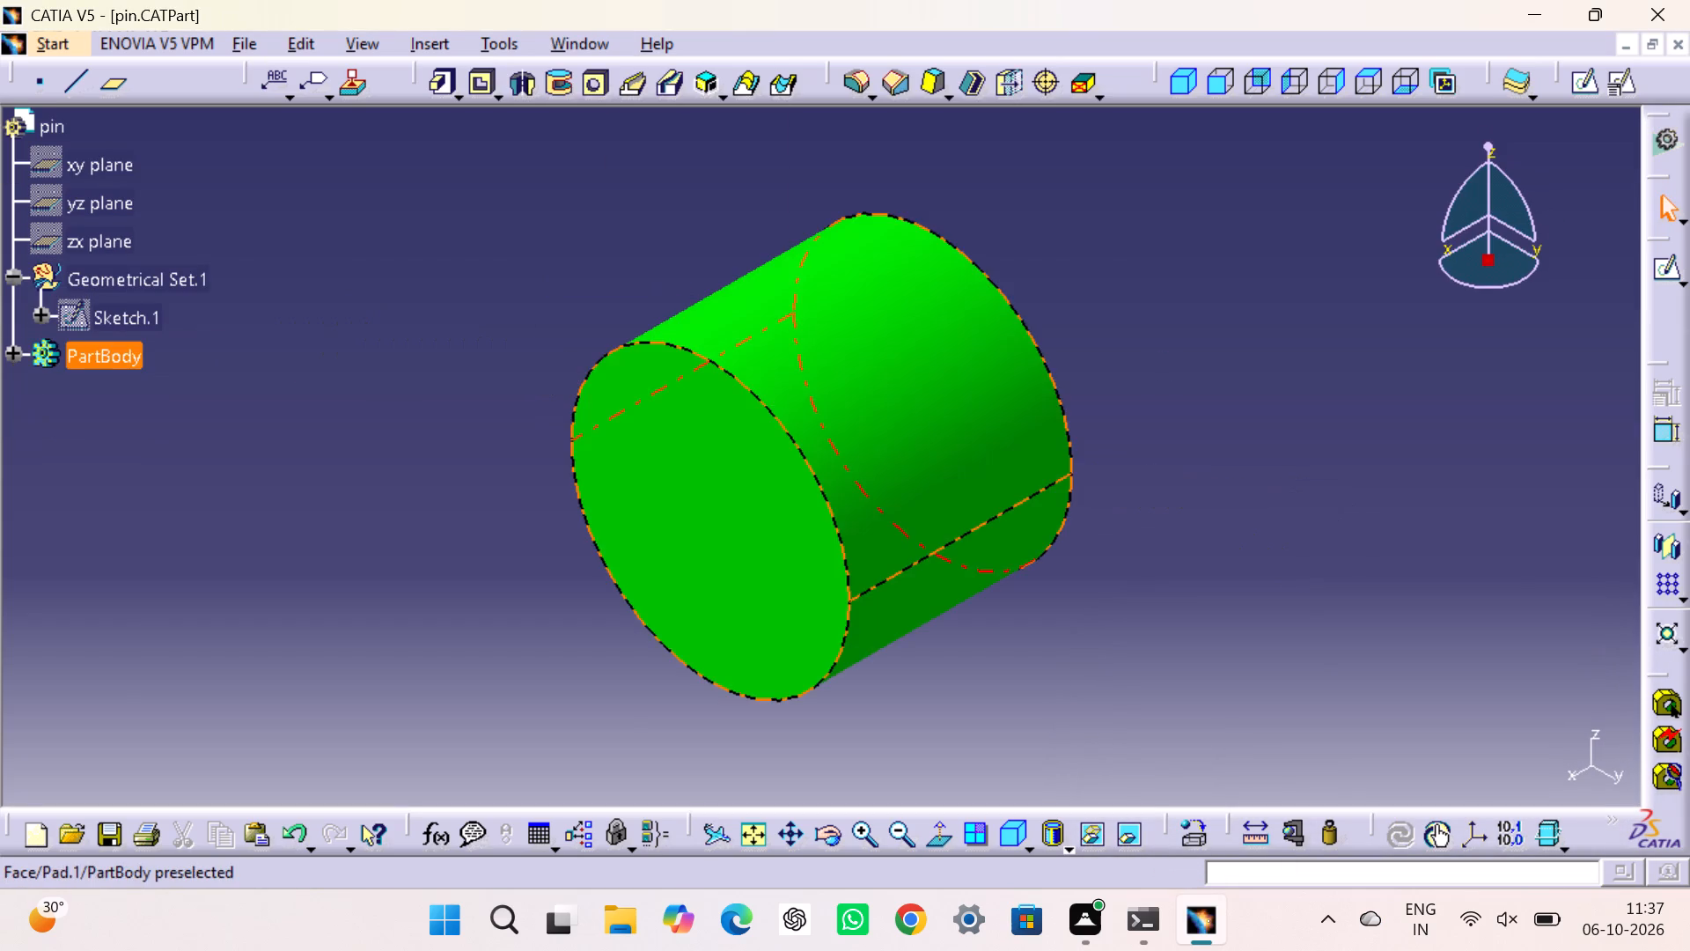
{"action": "left_click", "coordinate": [1181, 362]}
{"action": "key", "text": "ctrl+s"}
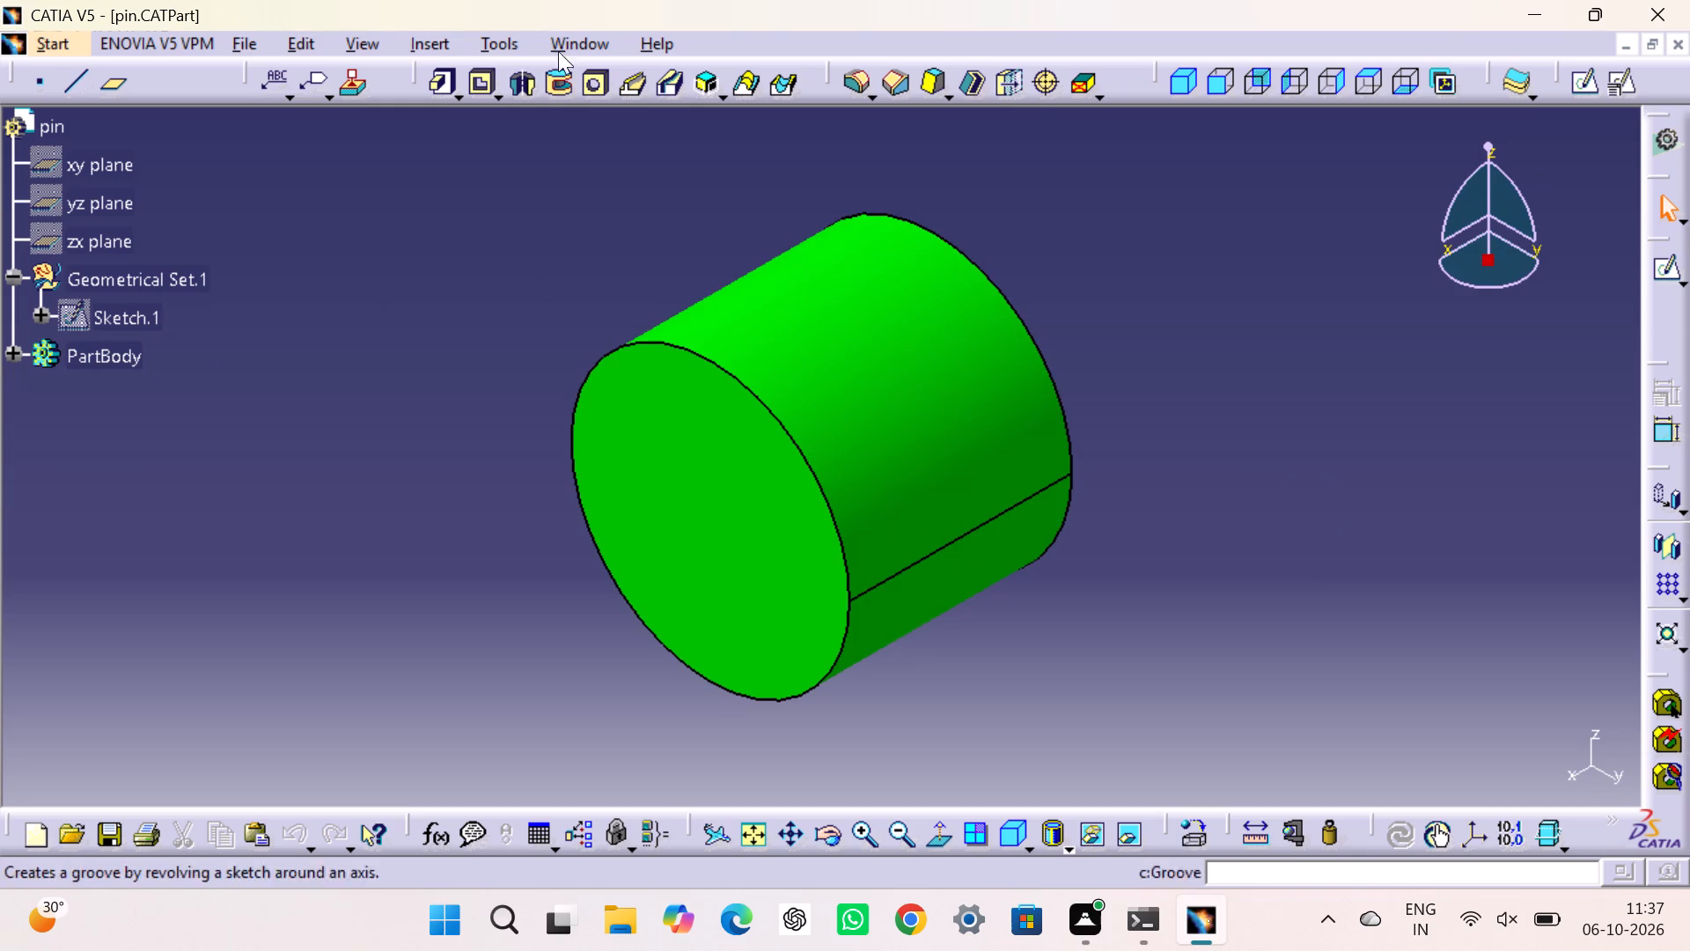
Return to the link pin part and create a new, empty product in Assembly Design.
{"action": "left_click", "coordinate": [559, 33]}
{"action": "left_click", "coordinate": [636, 306]}
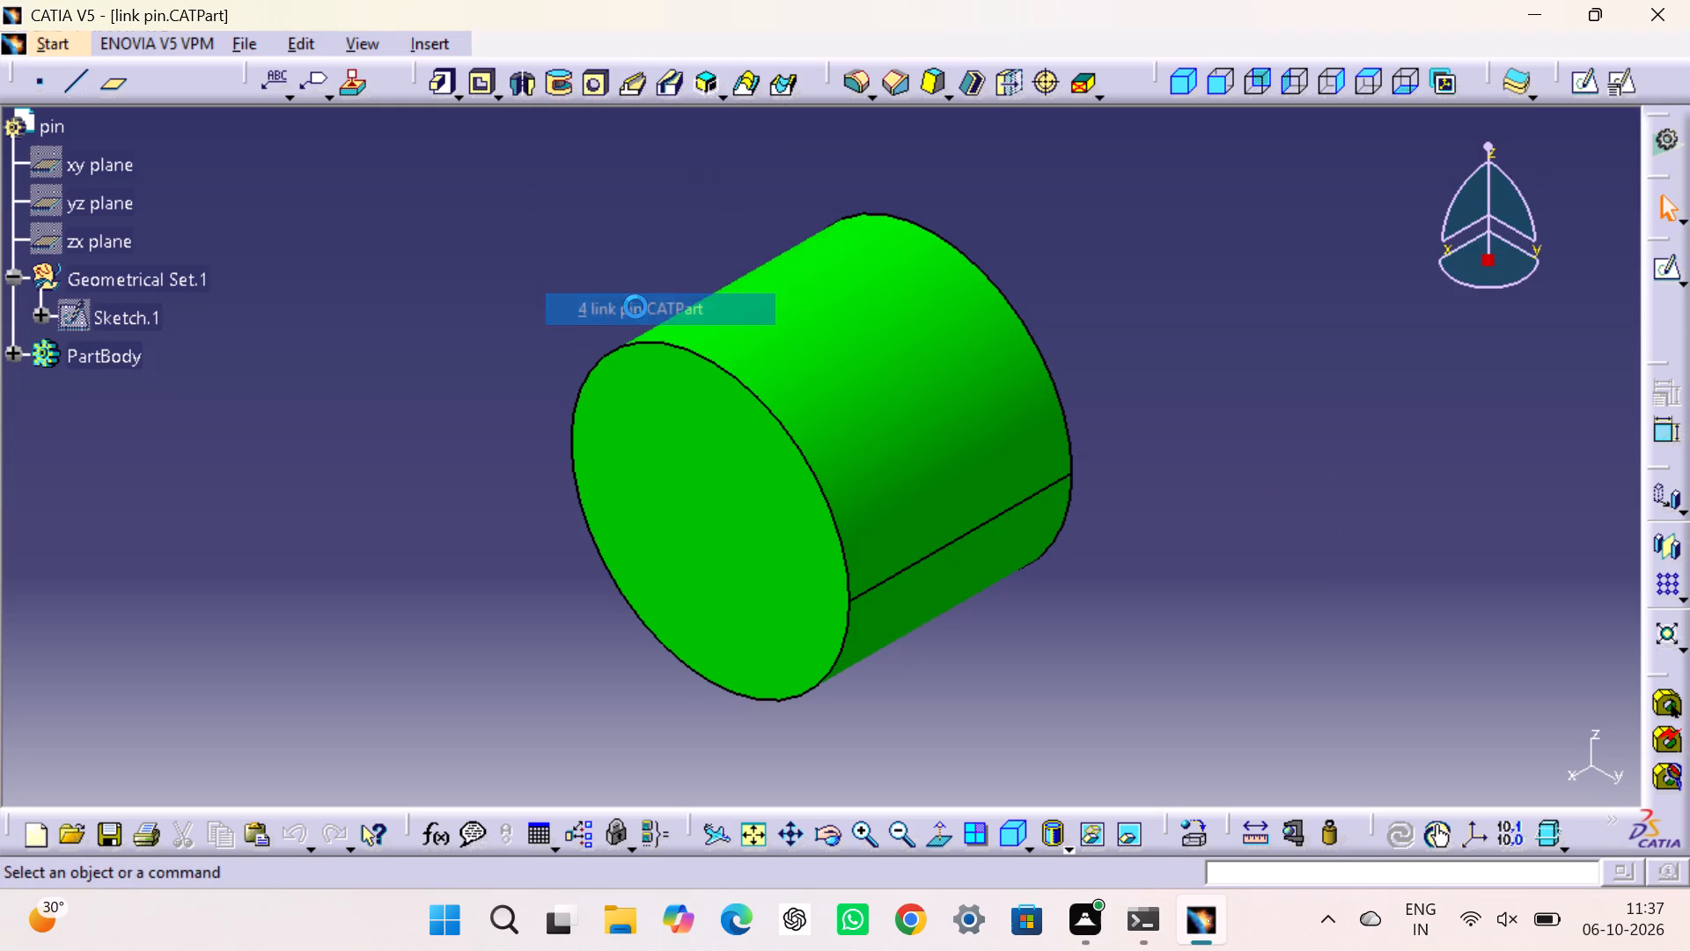
{"action": "left_click", "coordinate": [1135, 313]}
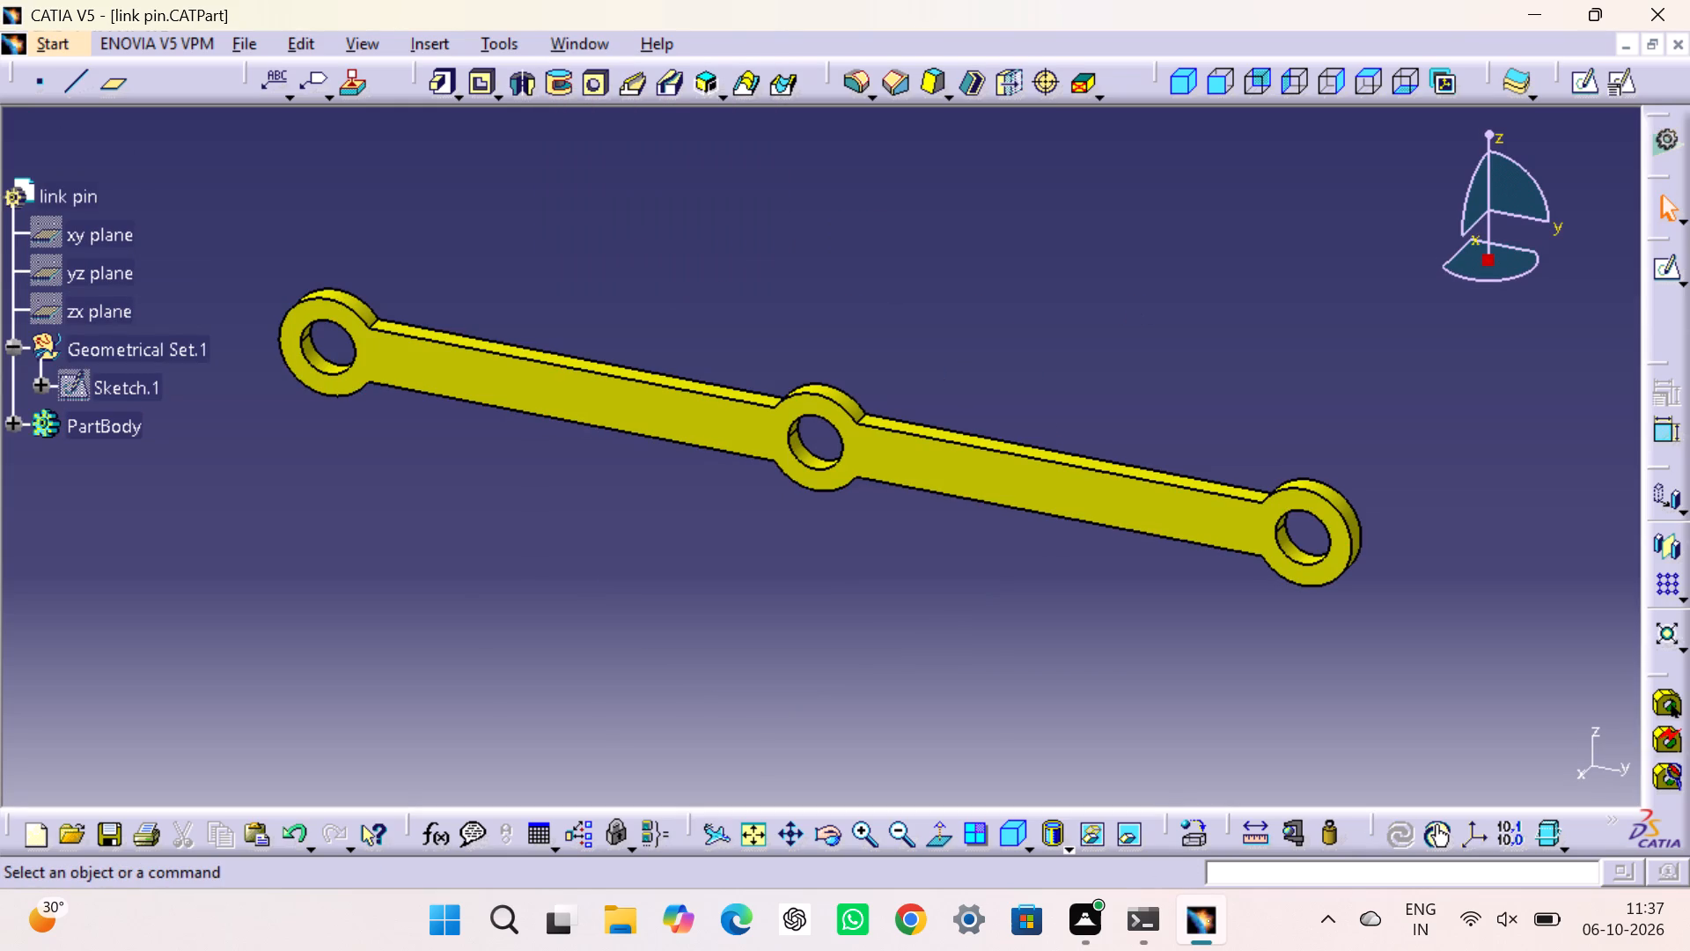
{"action": "left_click", "coordinate": [63, 31]}
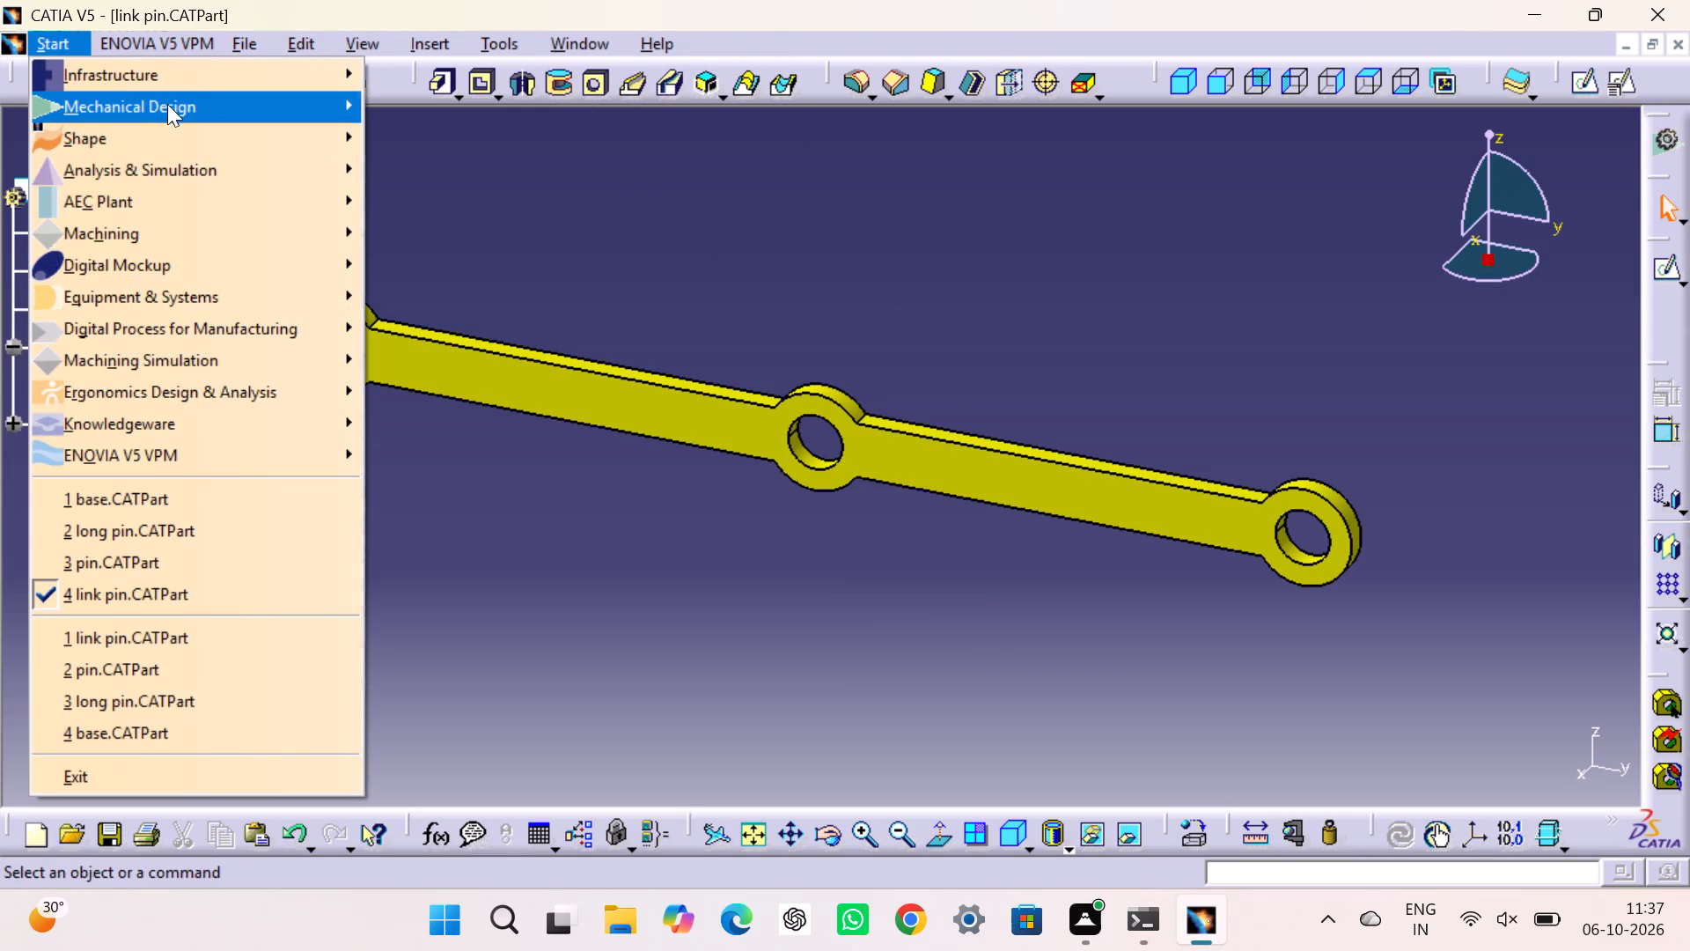
{"action": "left_click", "coordinate": [540, 124]}
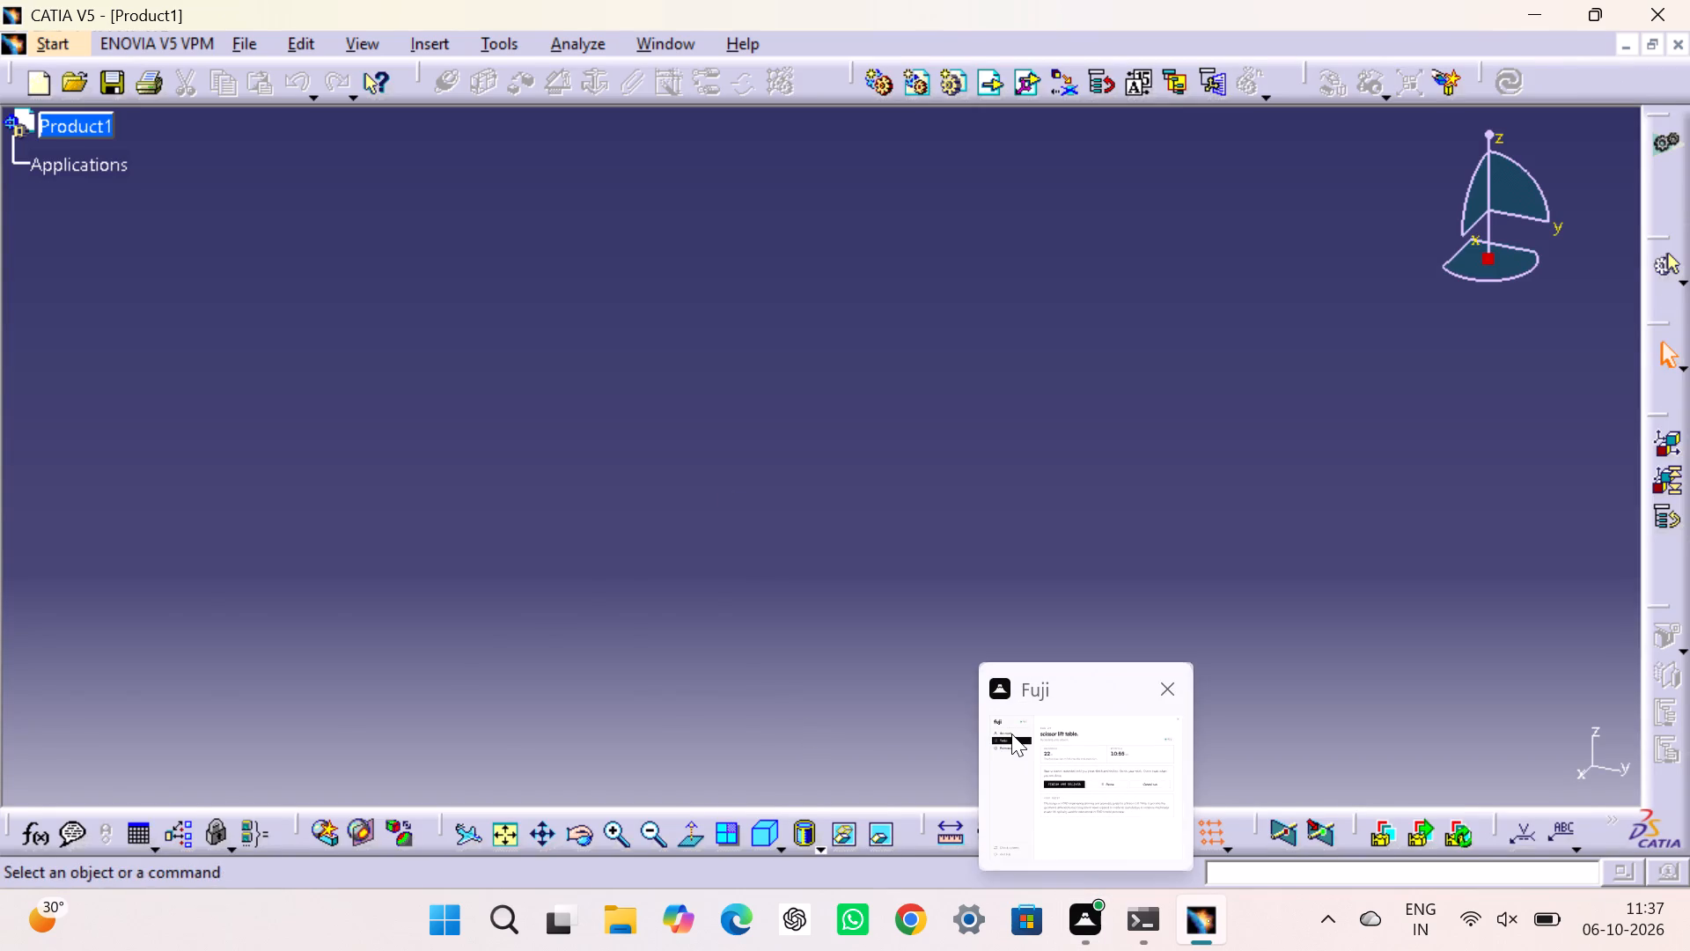
{"action": "left_click", "coordinate": [514, 309]}
{"action": "right_click", "coordinate": [514, 308]}
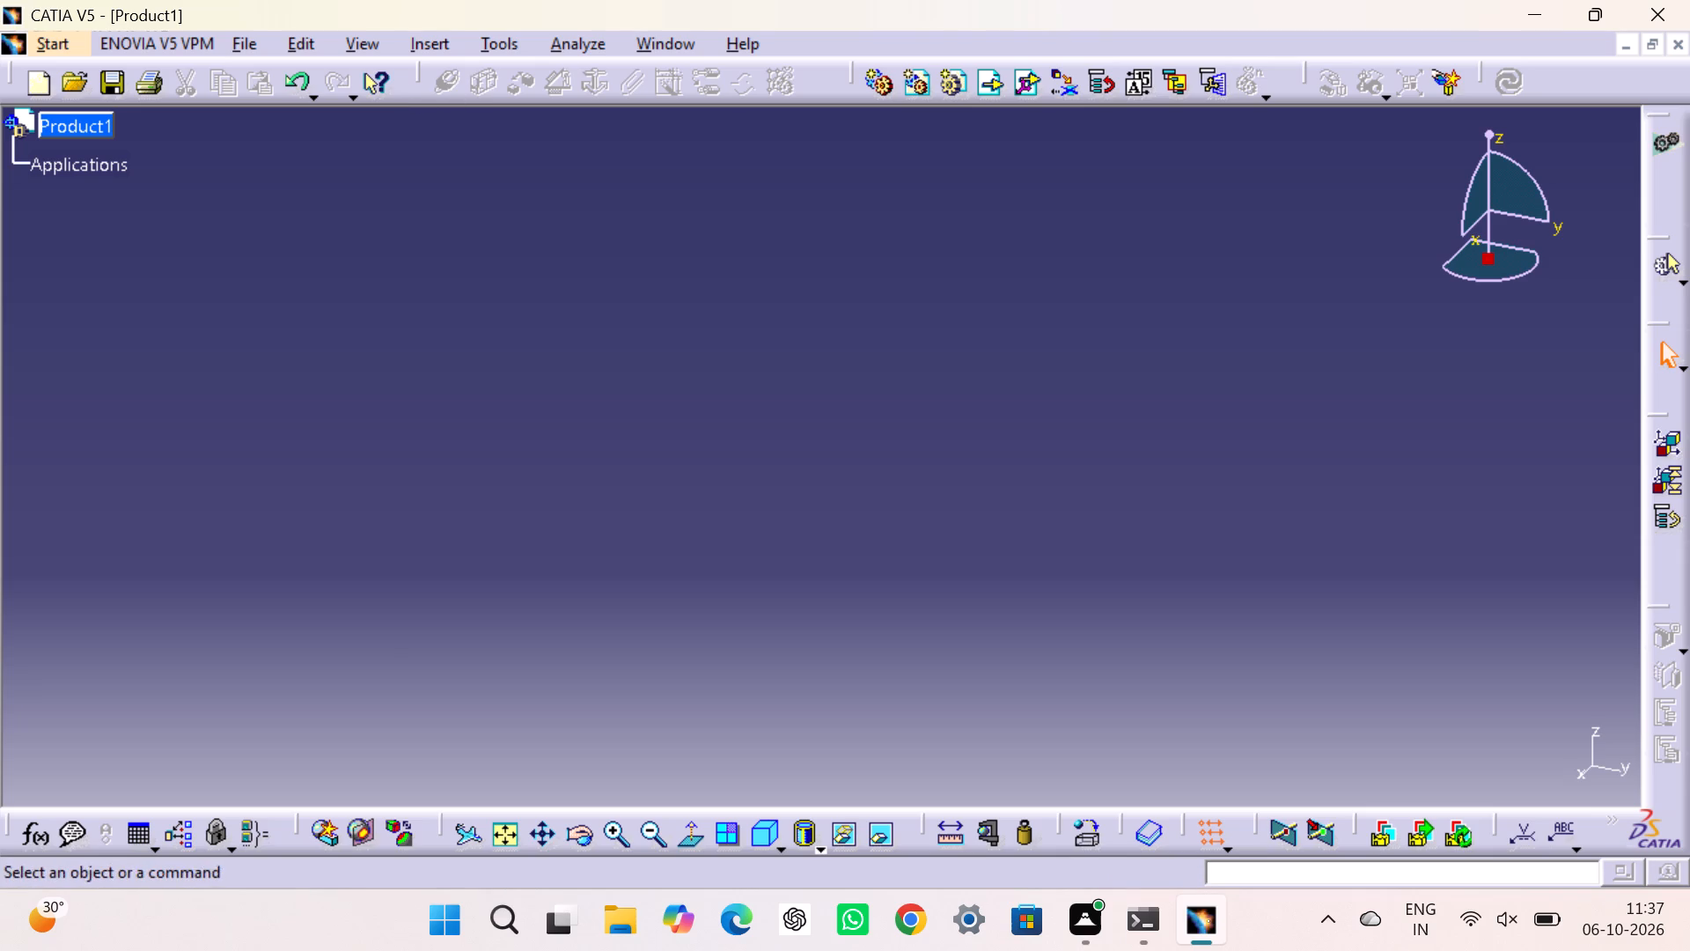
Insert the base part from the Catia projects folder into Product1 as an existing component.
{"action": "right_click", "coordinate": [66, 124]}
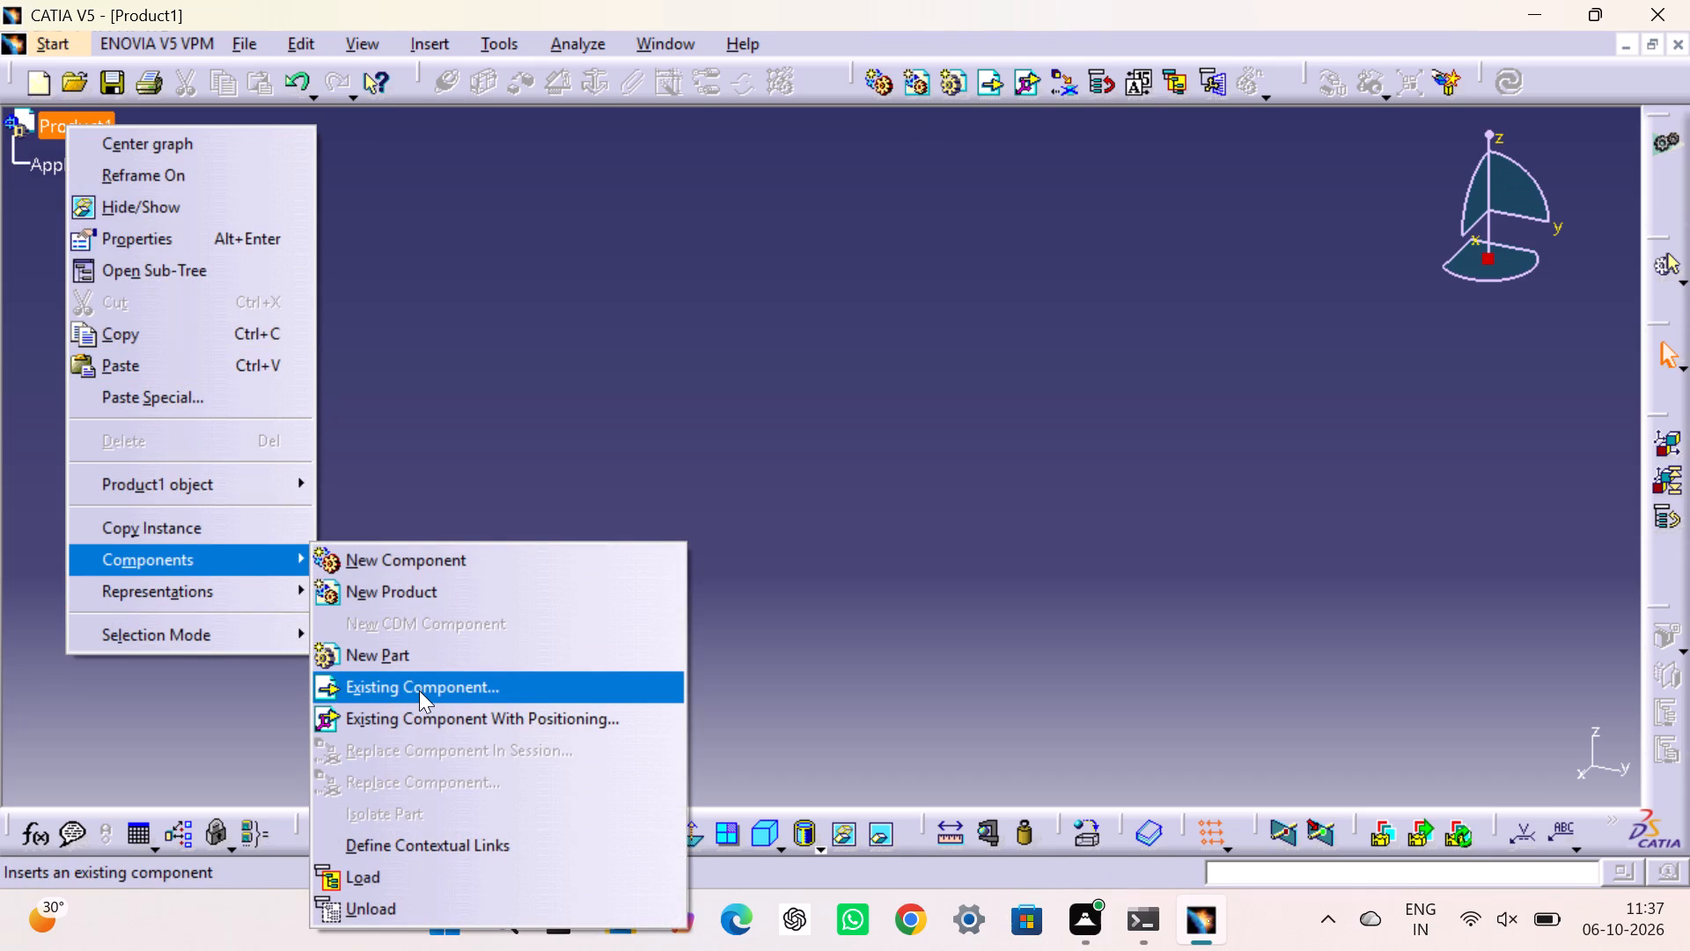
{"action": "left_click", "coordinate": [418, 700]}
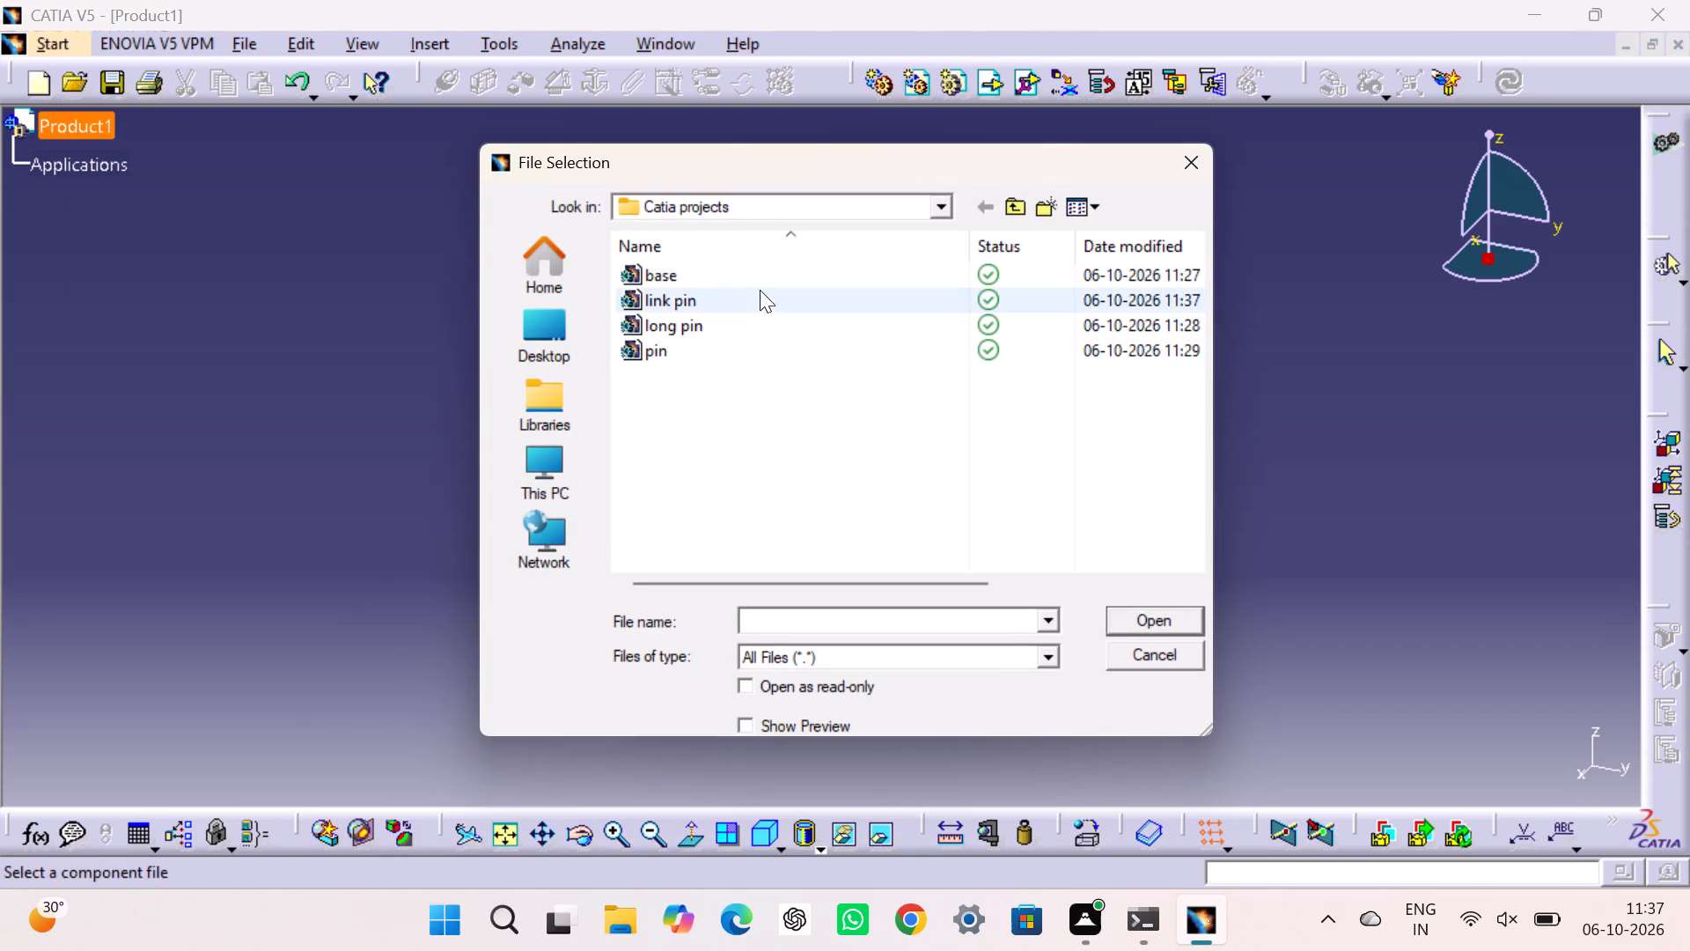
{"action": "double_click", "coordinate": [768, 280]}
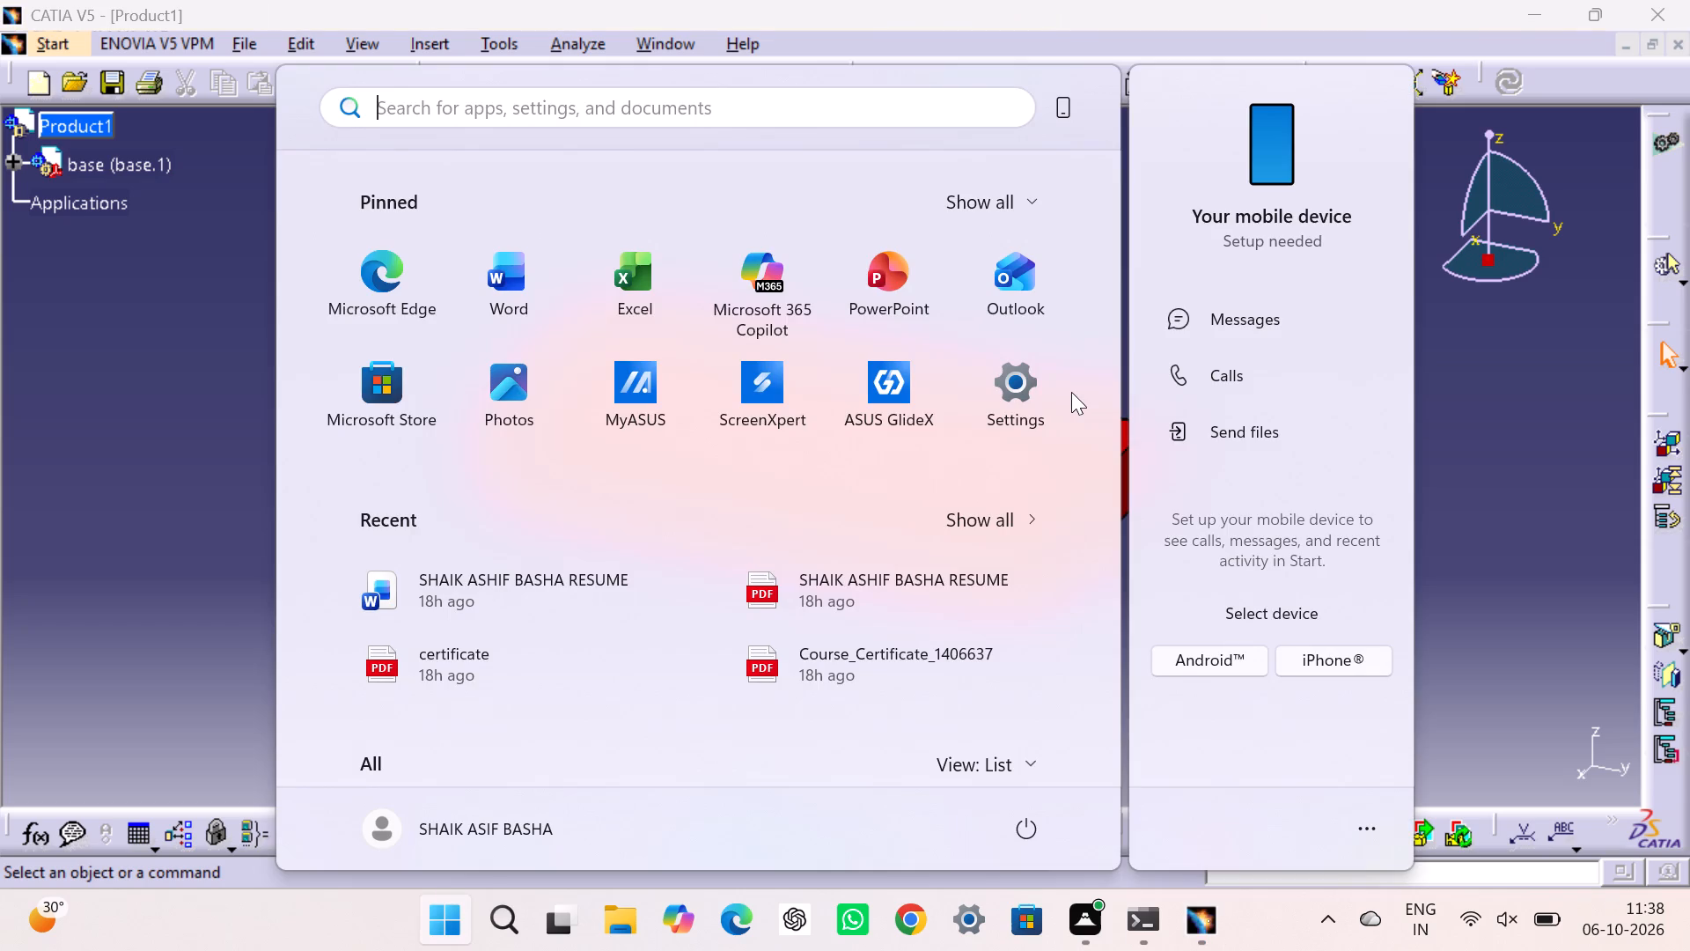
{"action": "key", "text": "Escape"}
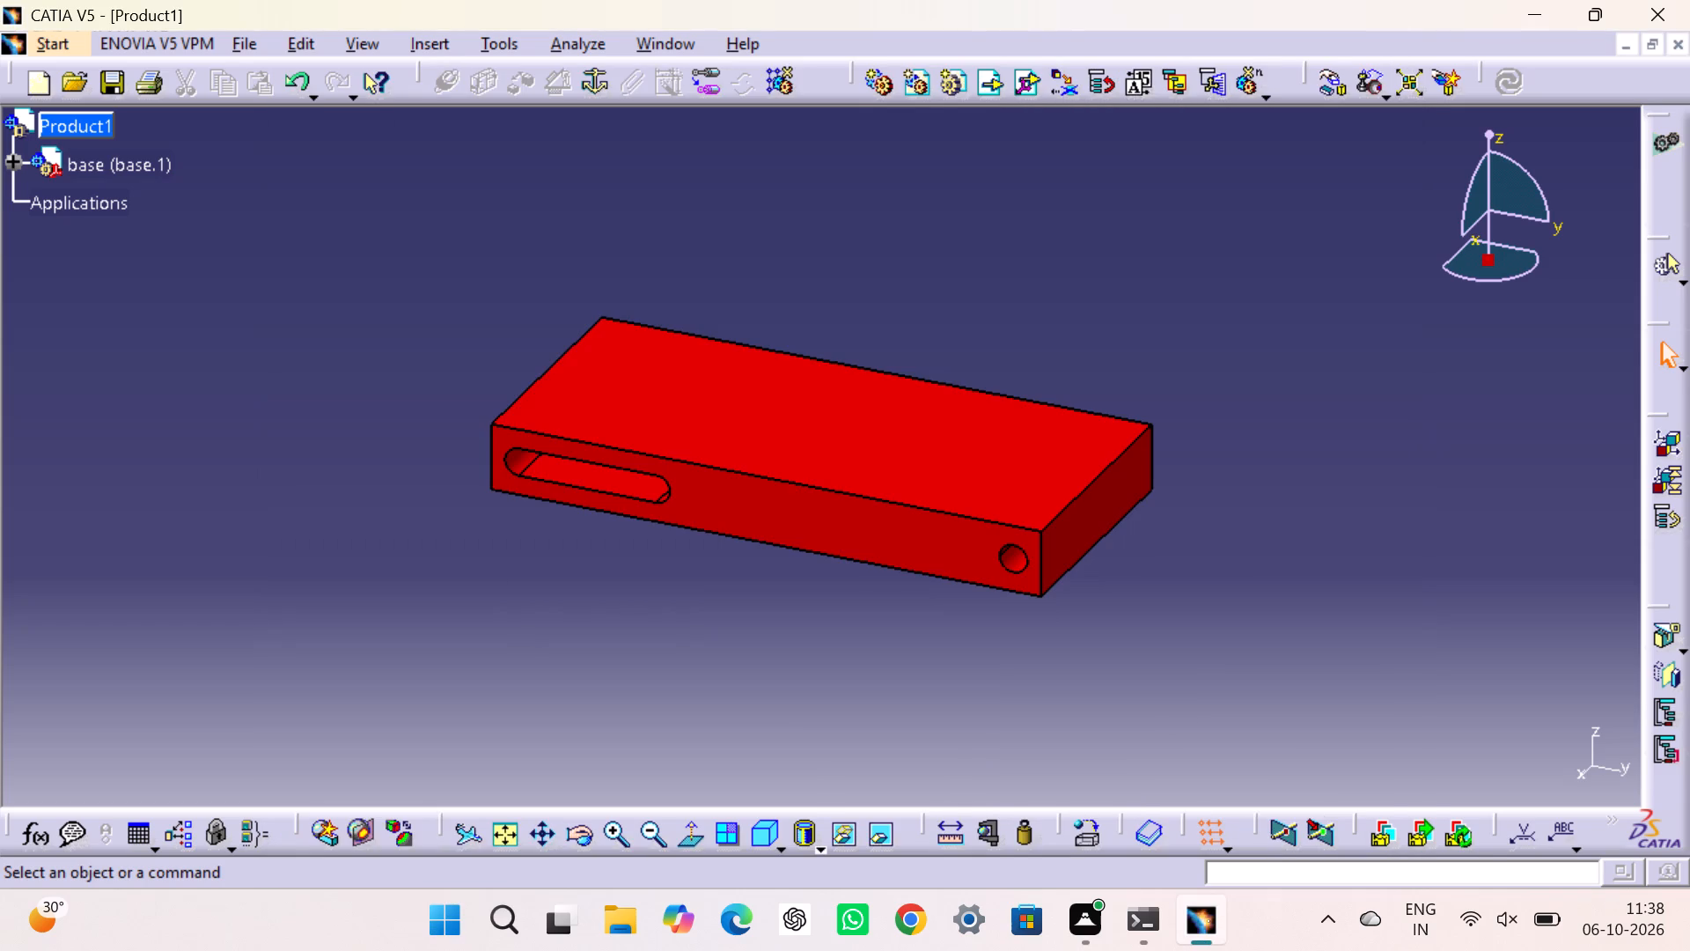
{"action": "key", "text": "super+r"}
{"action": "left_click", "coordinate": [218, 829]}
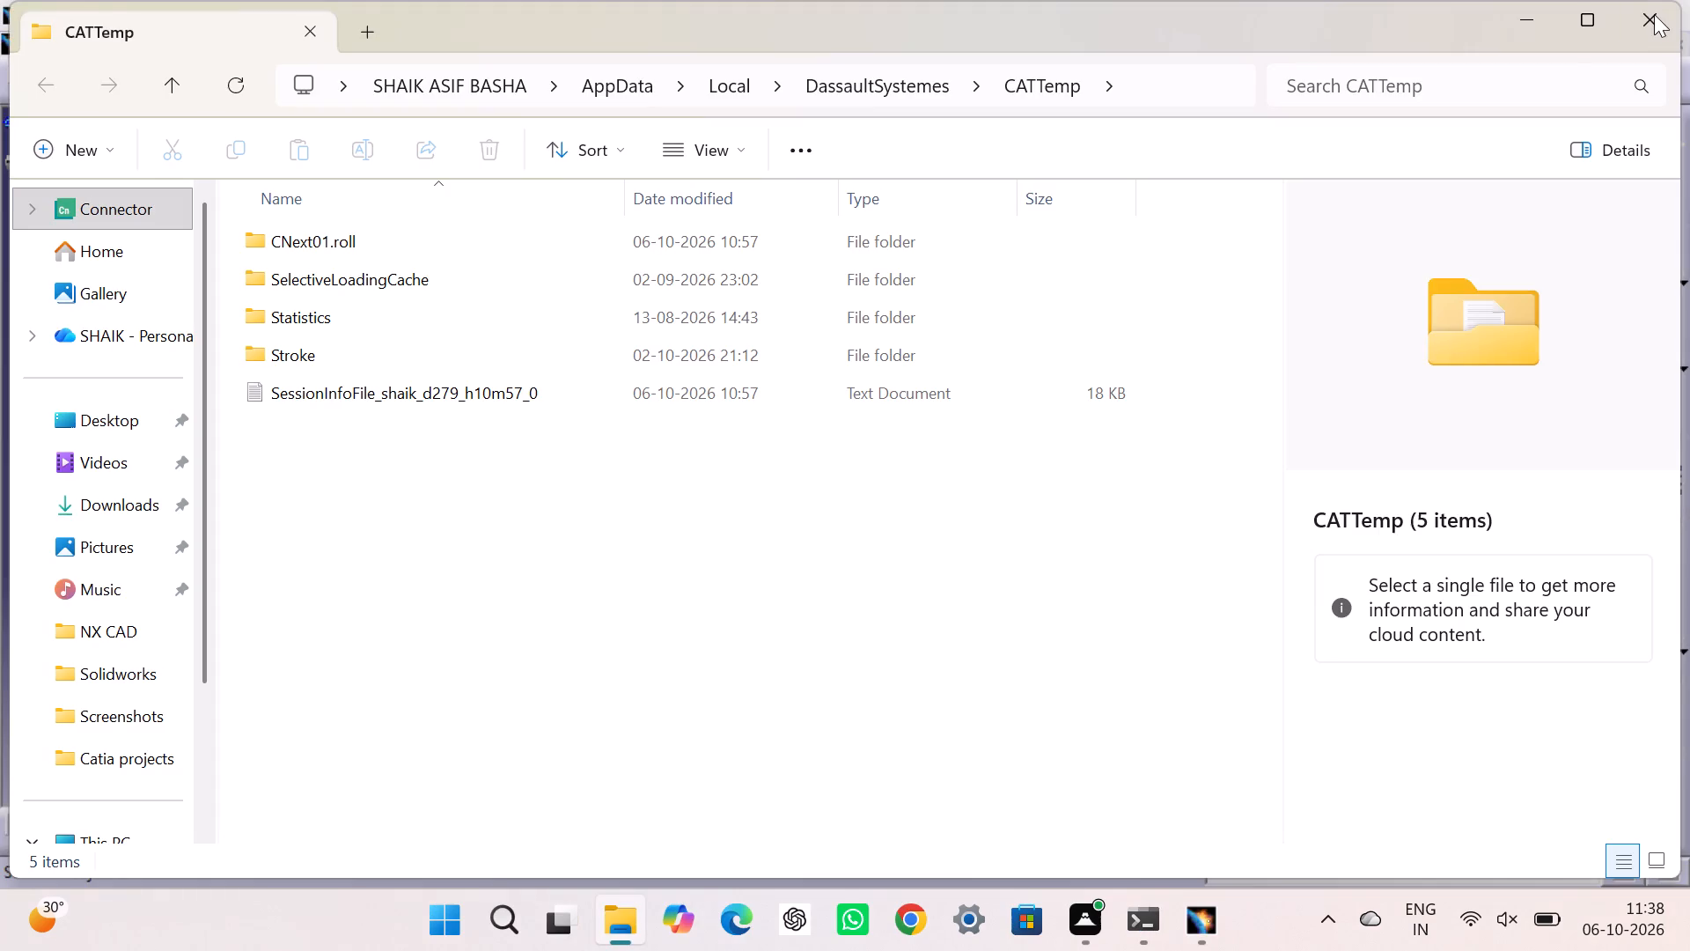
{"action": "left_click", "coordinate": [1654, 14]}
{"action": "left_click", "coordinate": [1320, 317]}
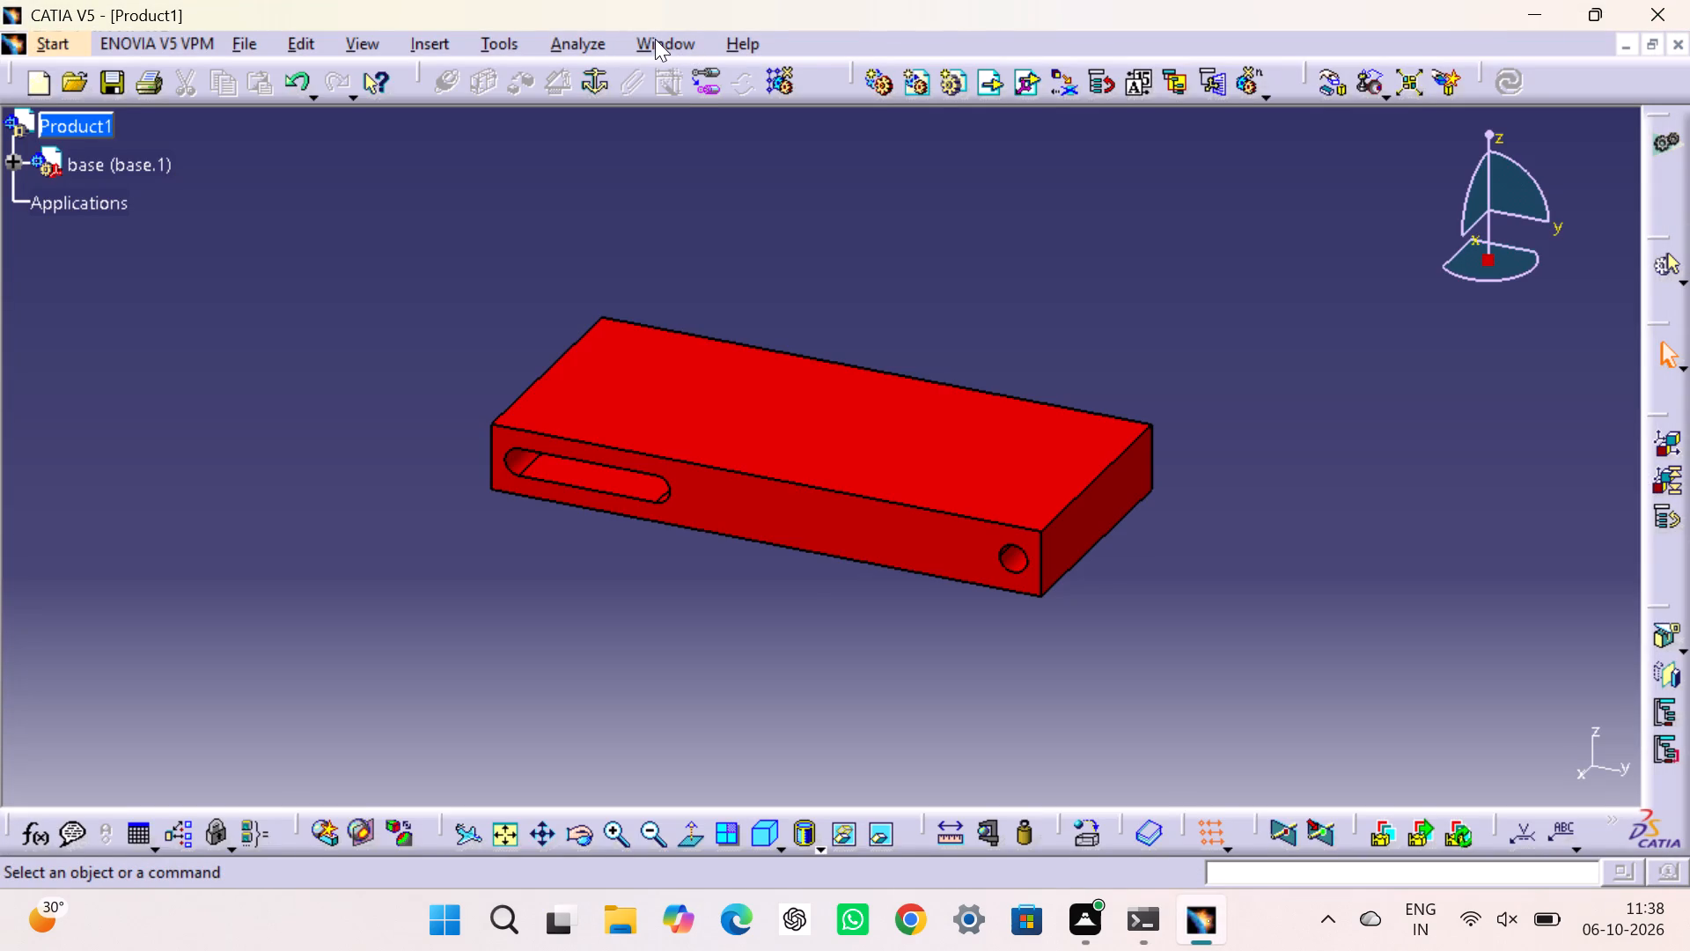
Start recording a macro with CATScript as its language.
{"action": "left_click", "coordinate": [505, 40]}
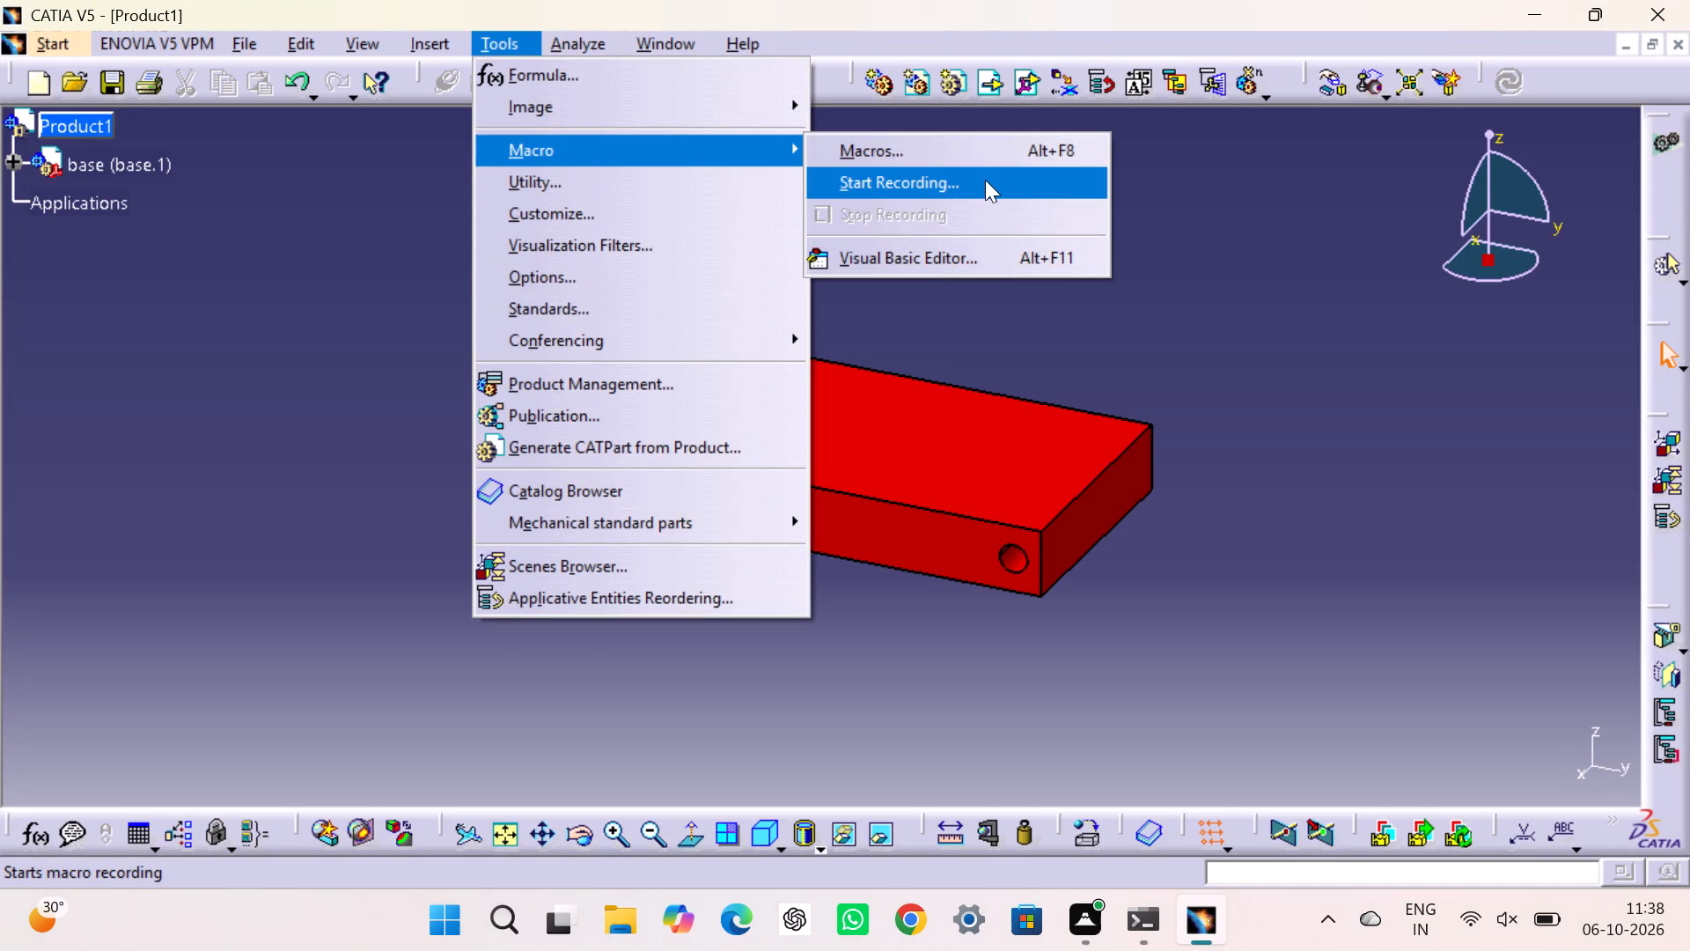
{"action": "left_click", "coordinate": [985, 180]}
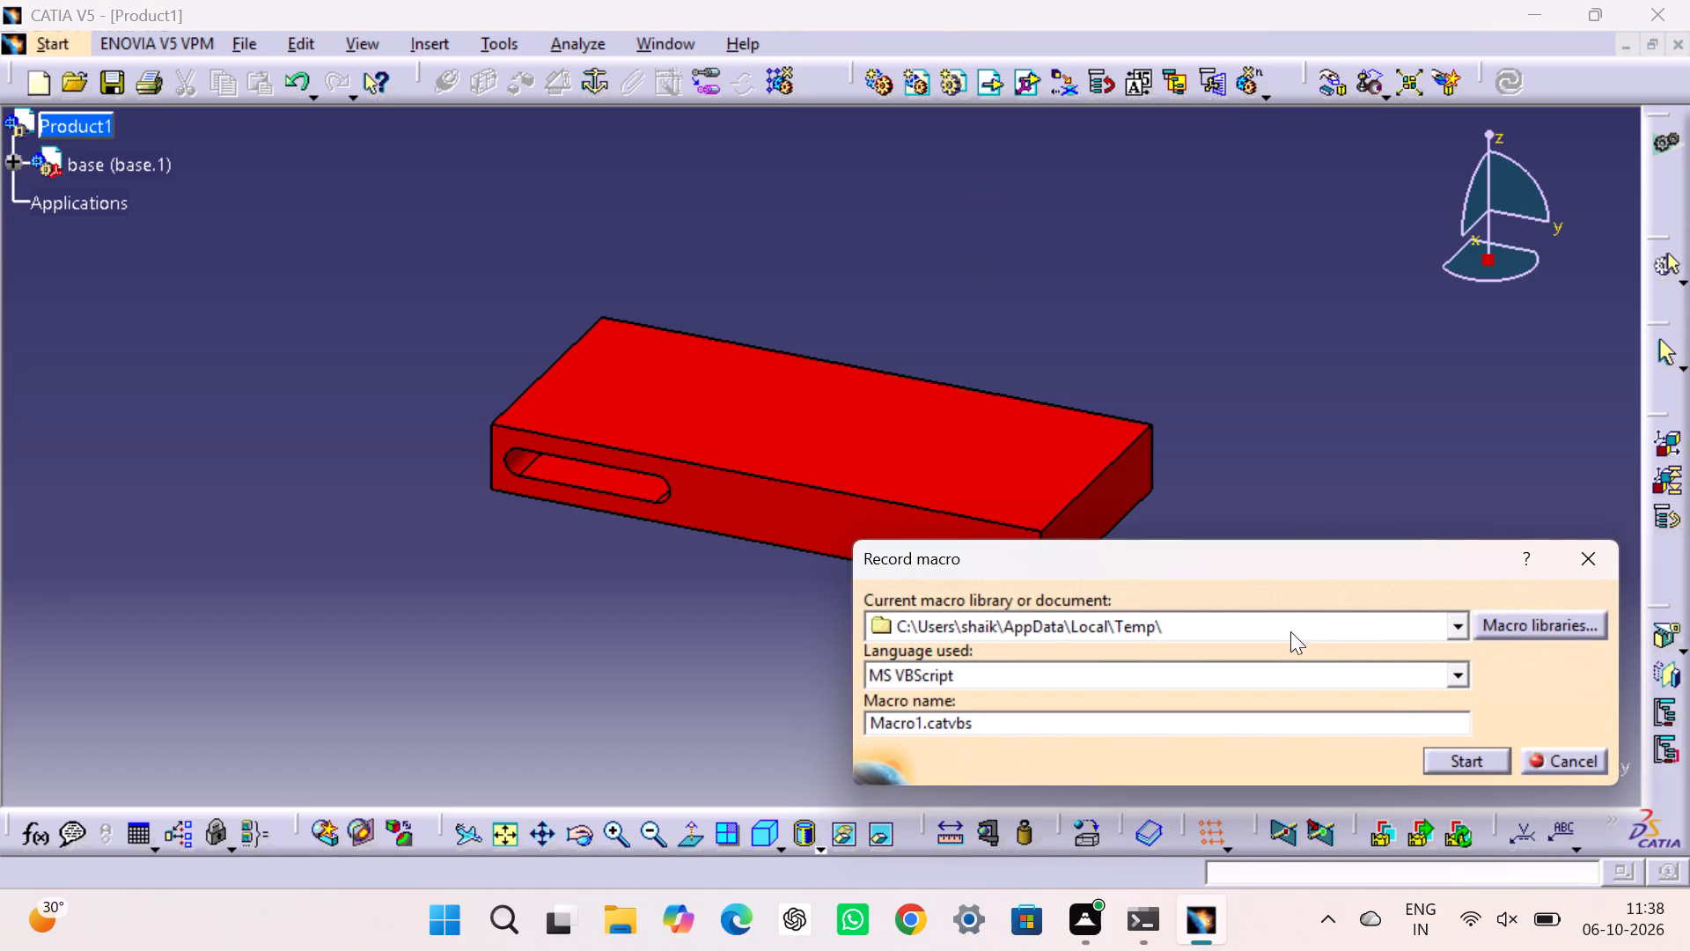
{"action": "left_click", "coordinate": [1419, 668]}
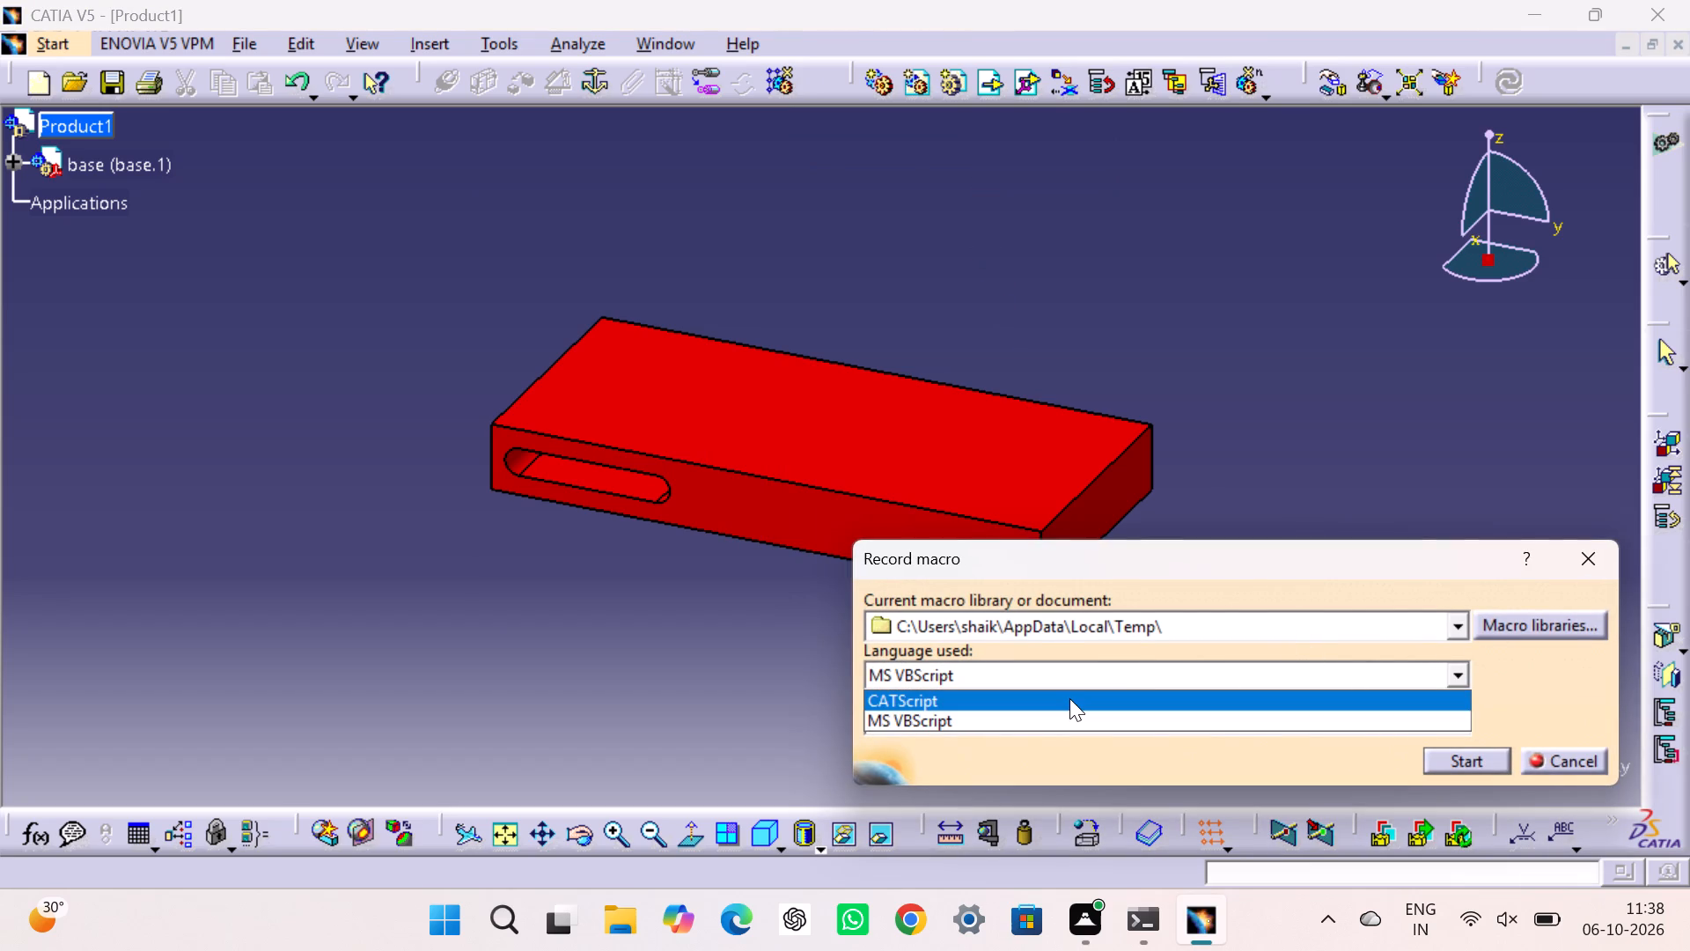
{"action": "left_click", "coordinate": [1069, 698]}
{"action": "left_click", "coordinate": [1491, 756]}
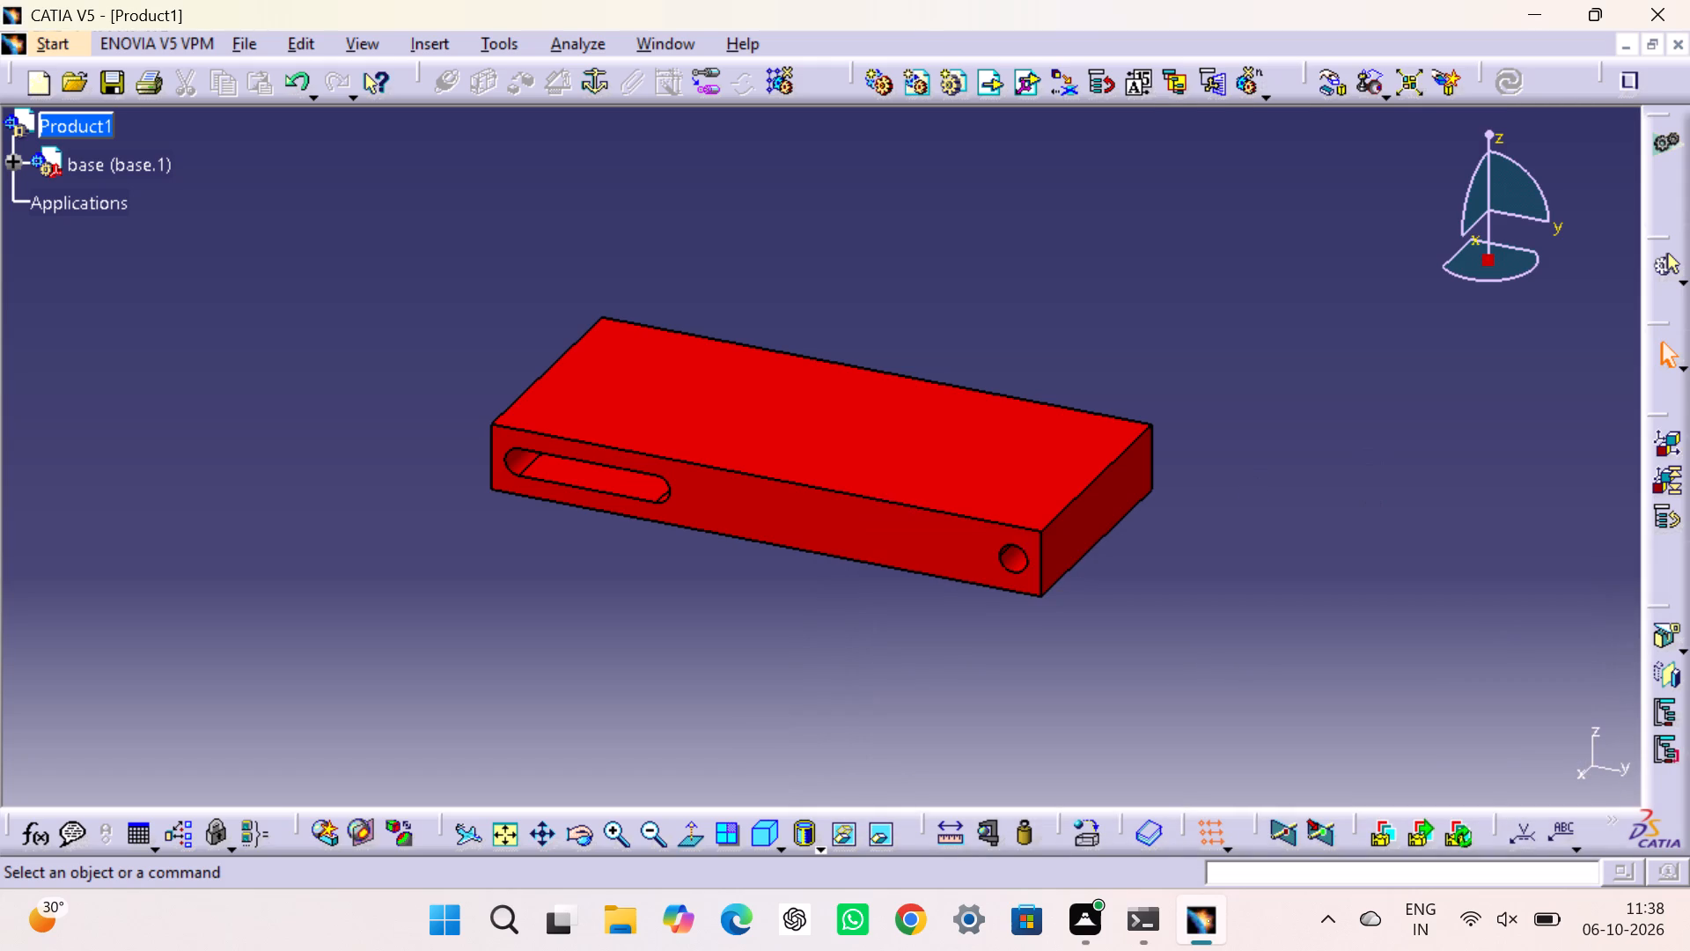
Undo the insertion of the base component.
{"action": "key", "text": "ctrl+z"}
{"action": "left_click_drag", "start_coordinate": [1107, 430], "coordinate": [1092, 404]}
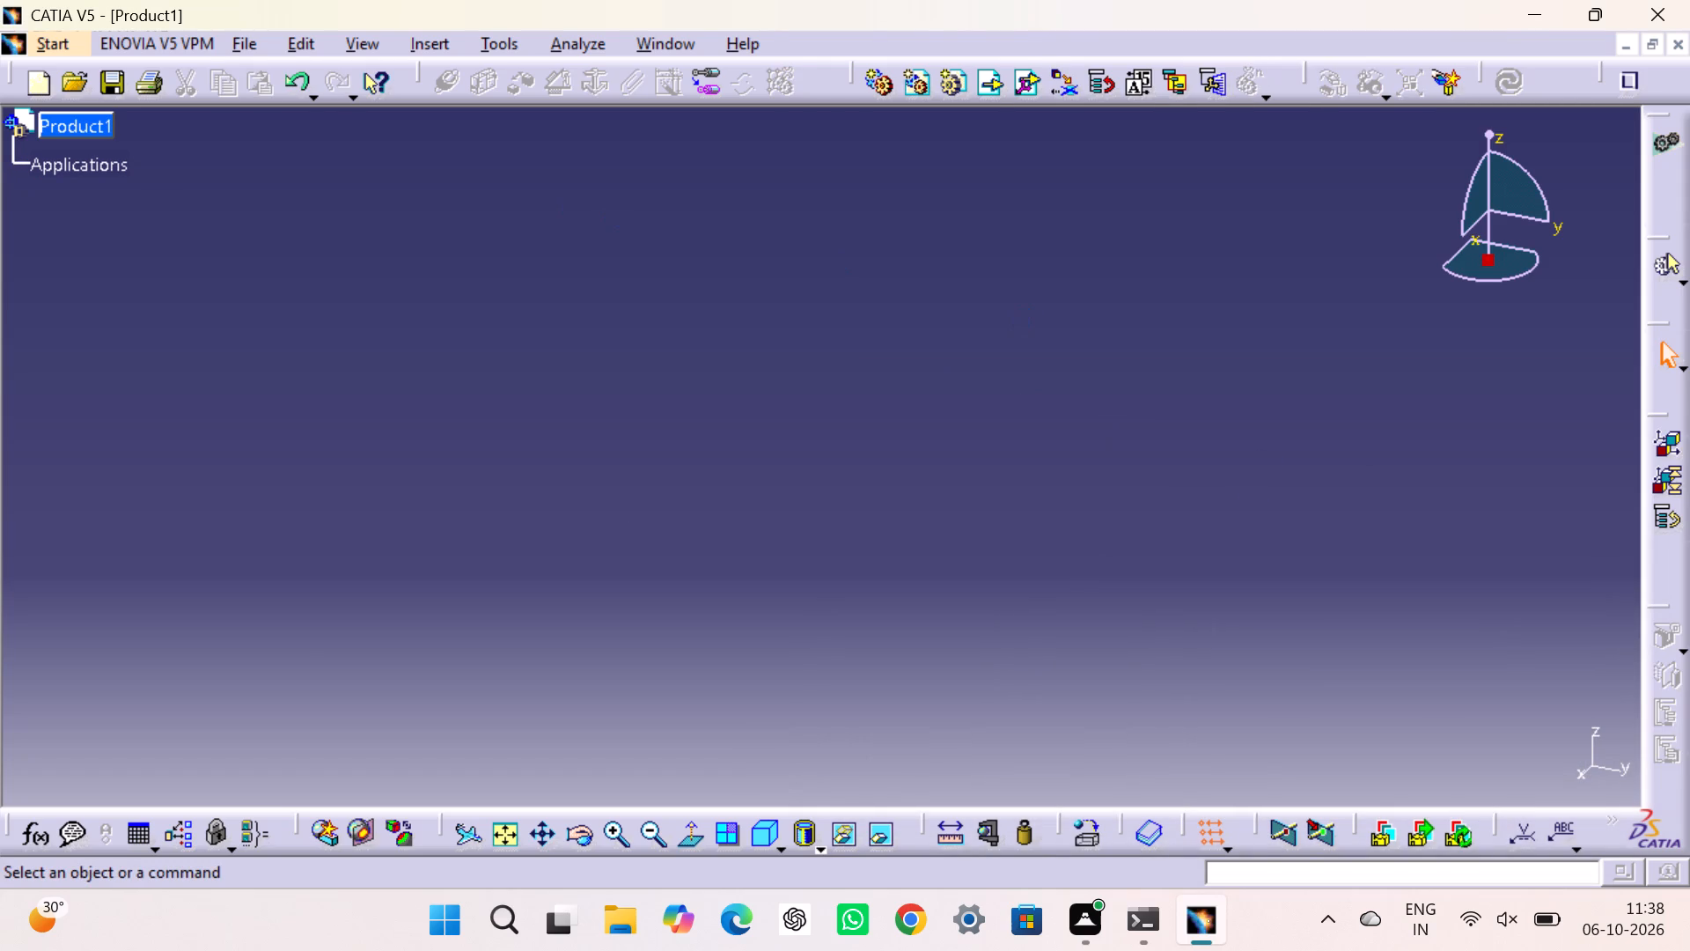
Insert the base part from the Catia projects folder into Product1 as an existing component.
{"action": "right_click", "coordinate": [72, 130]}
{"action": "left_click_drag", "start_coordinate": [855, 378], "coordinate": [819, 363]}
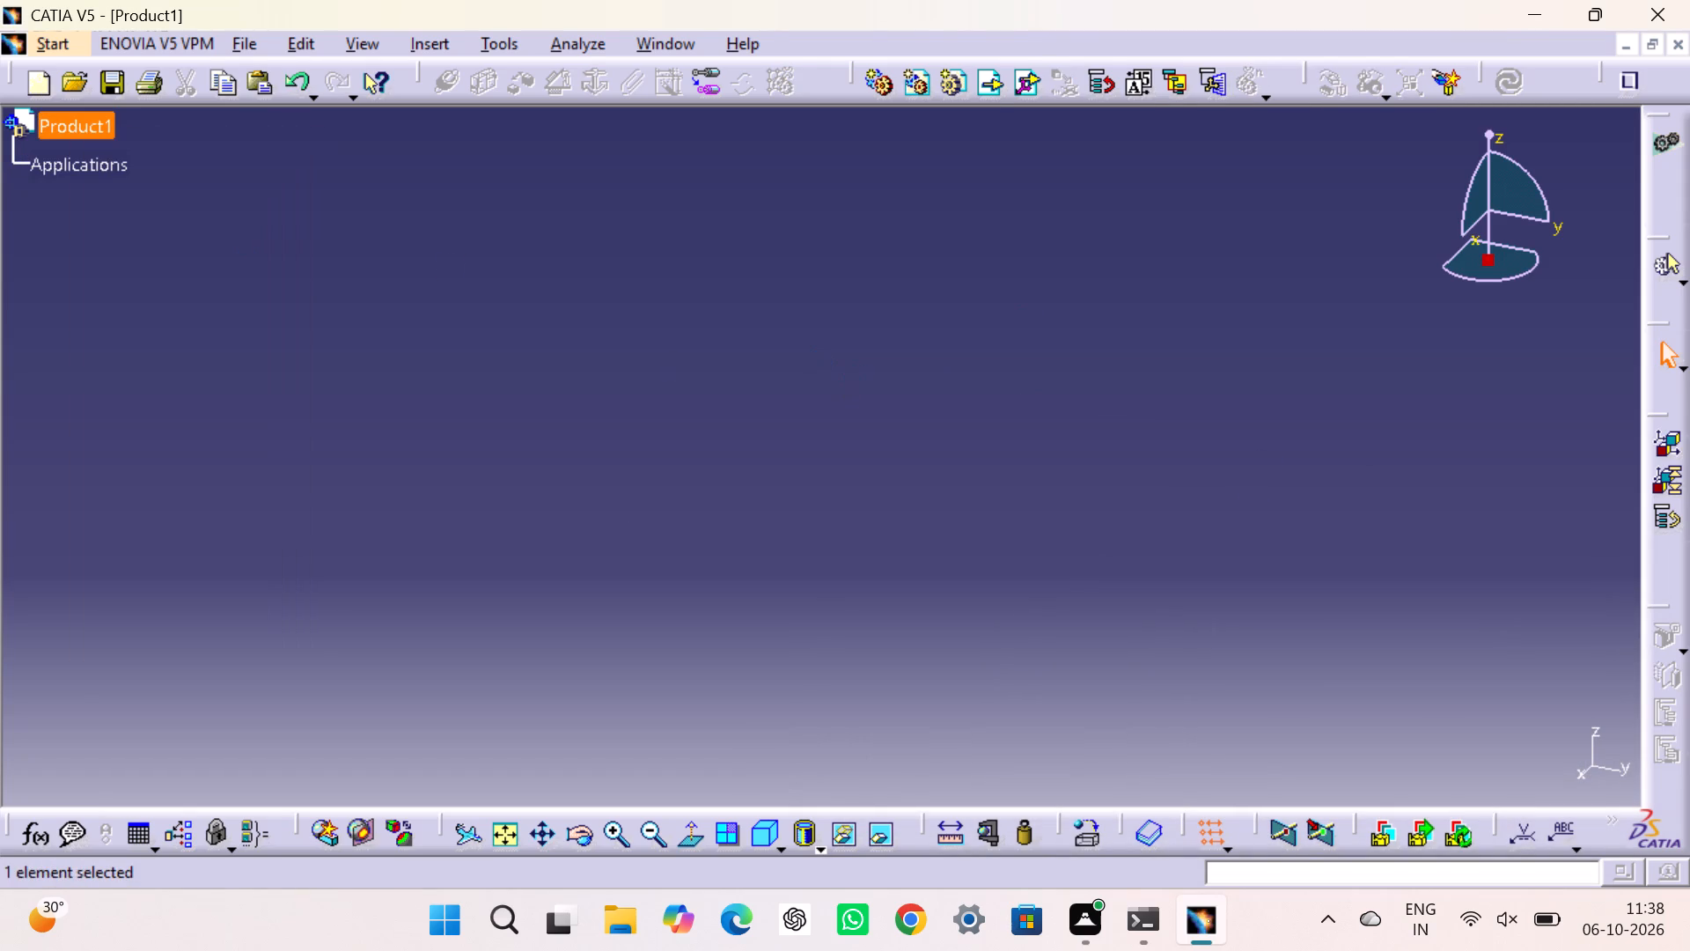
{"action": "right_click", "coordinate": [103, 124]}
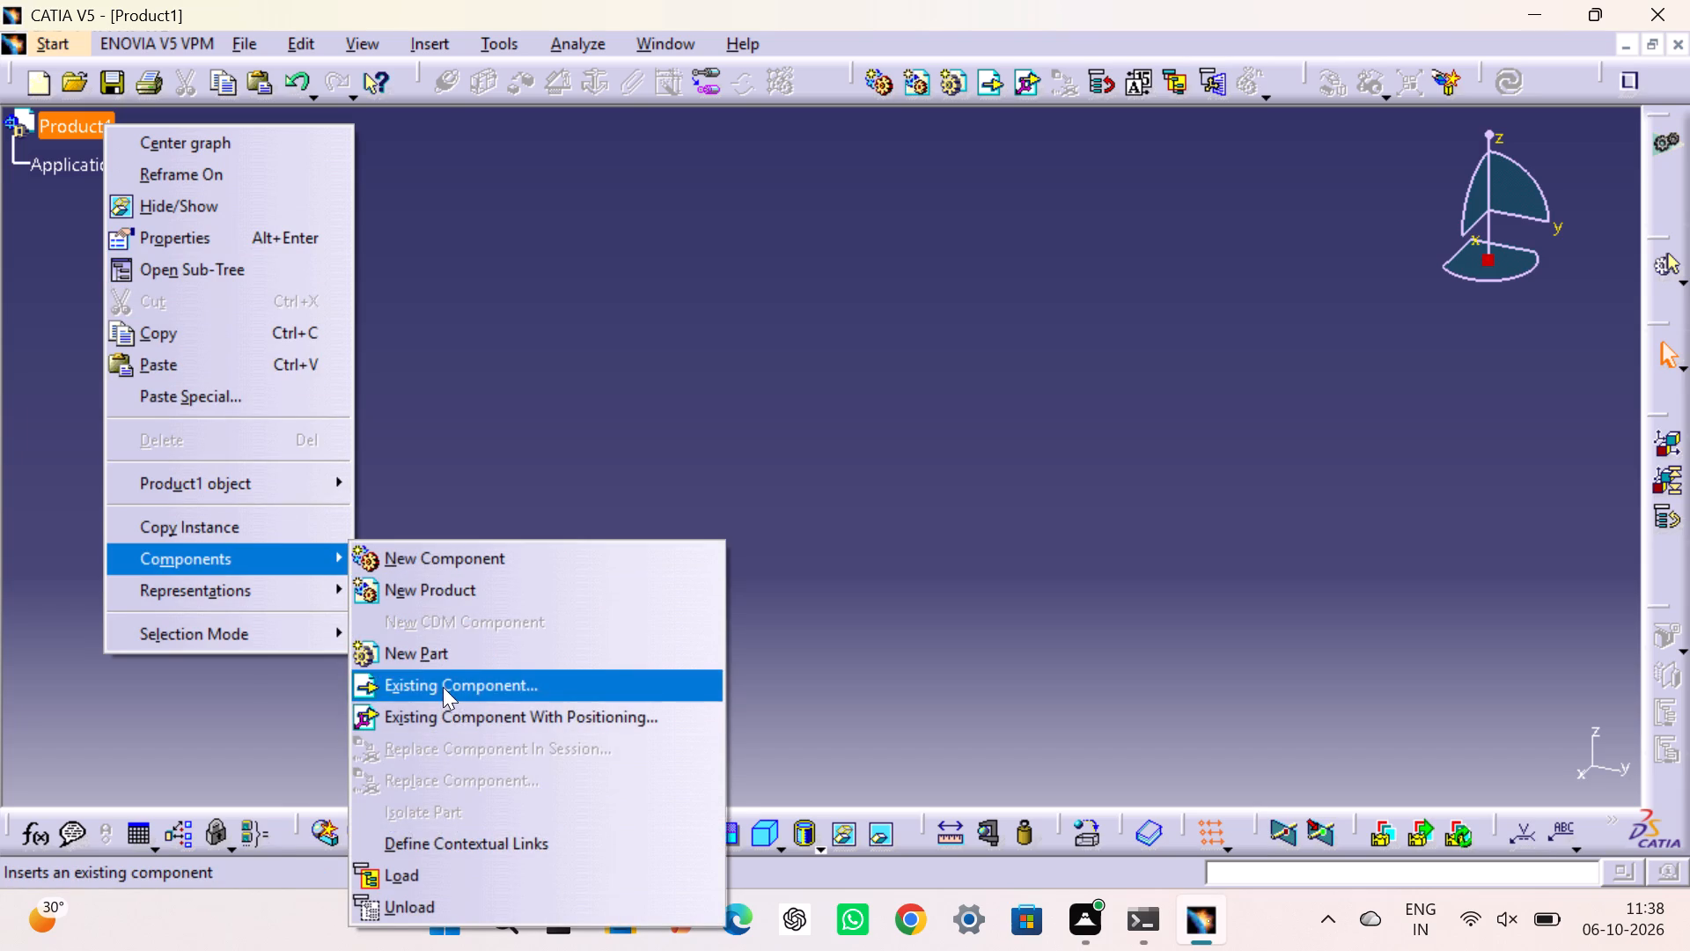
{"action": "left_click", "coordinate": [443, 687]}
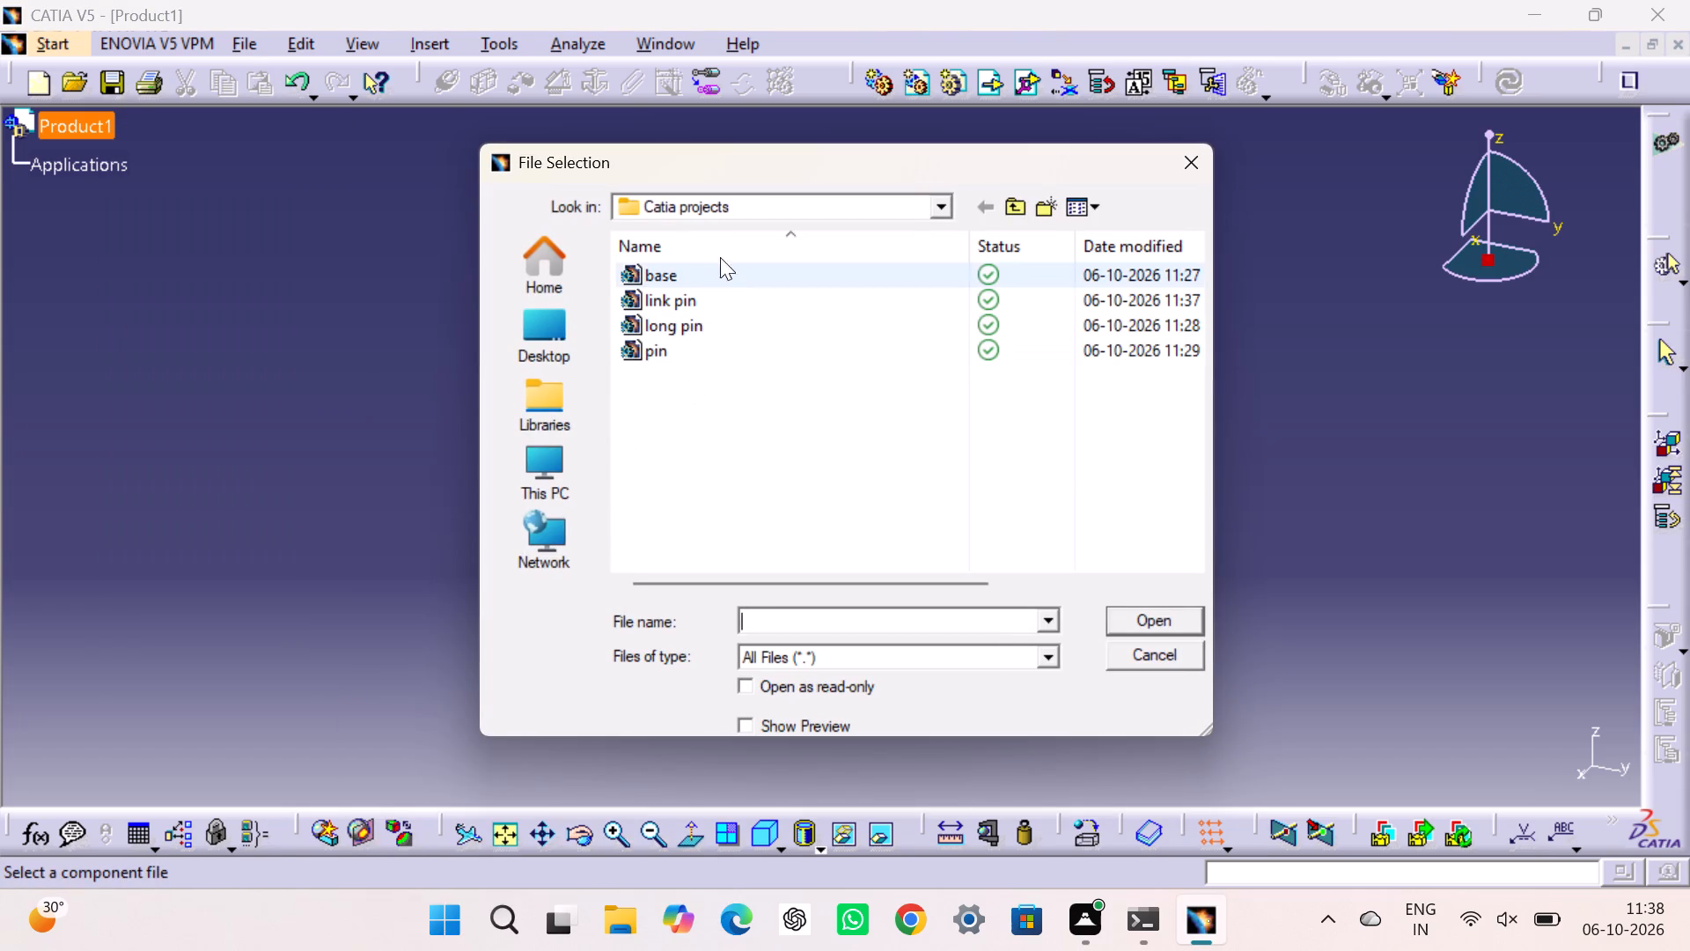
{"action": "left_click", "coordinate": [720, 276]}
{"action": "left_click", "coordinate": [1122, 611]}
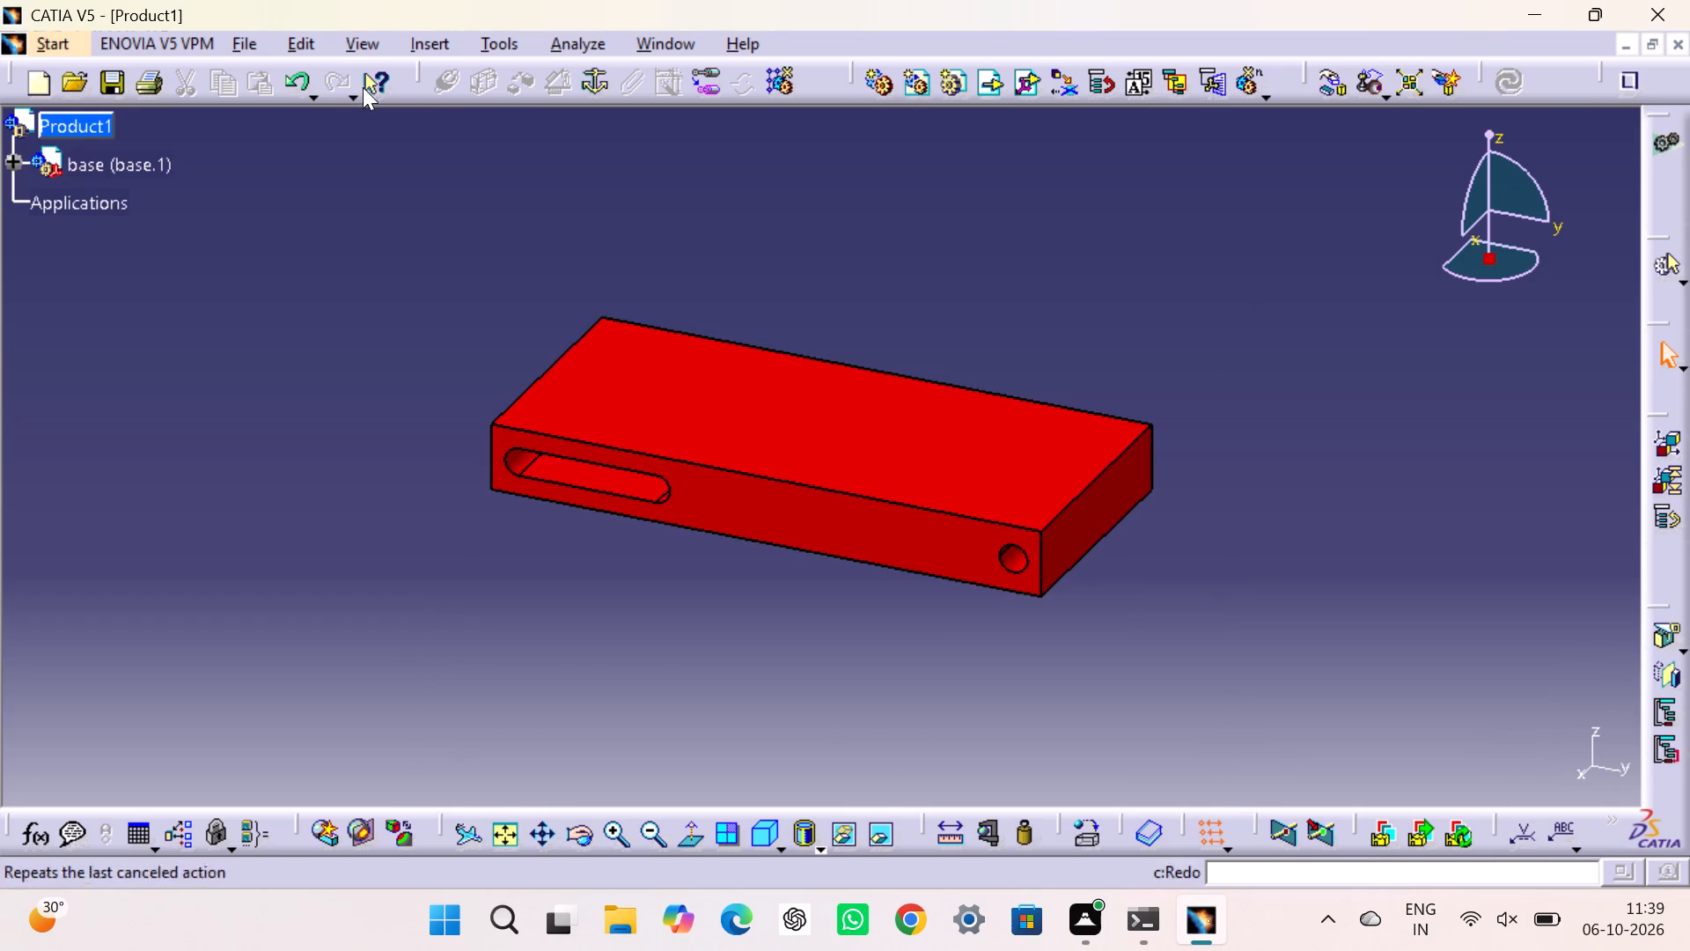
Fix the red base component in place with a Fix constraint.
{"action": "left_click", "coordinate": [588, 82]}
{"action": "left_click", "coordinate": [963, 476]}
{"action": "left_click", "coordinate": [1044, 260]}
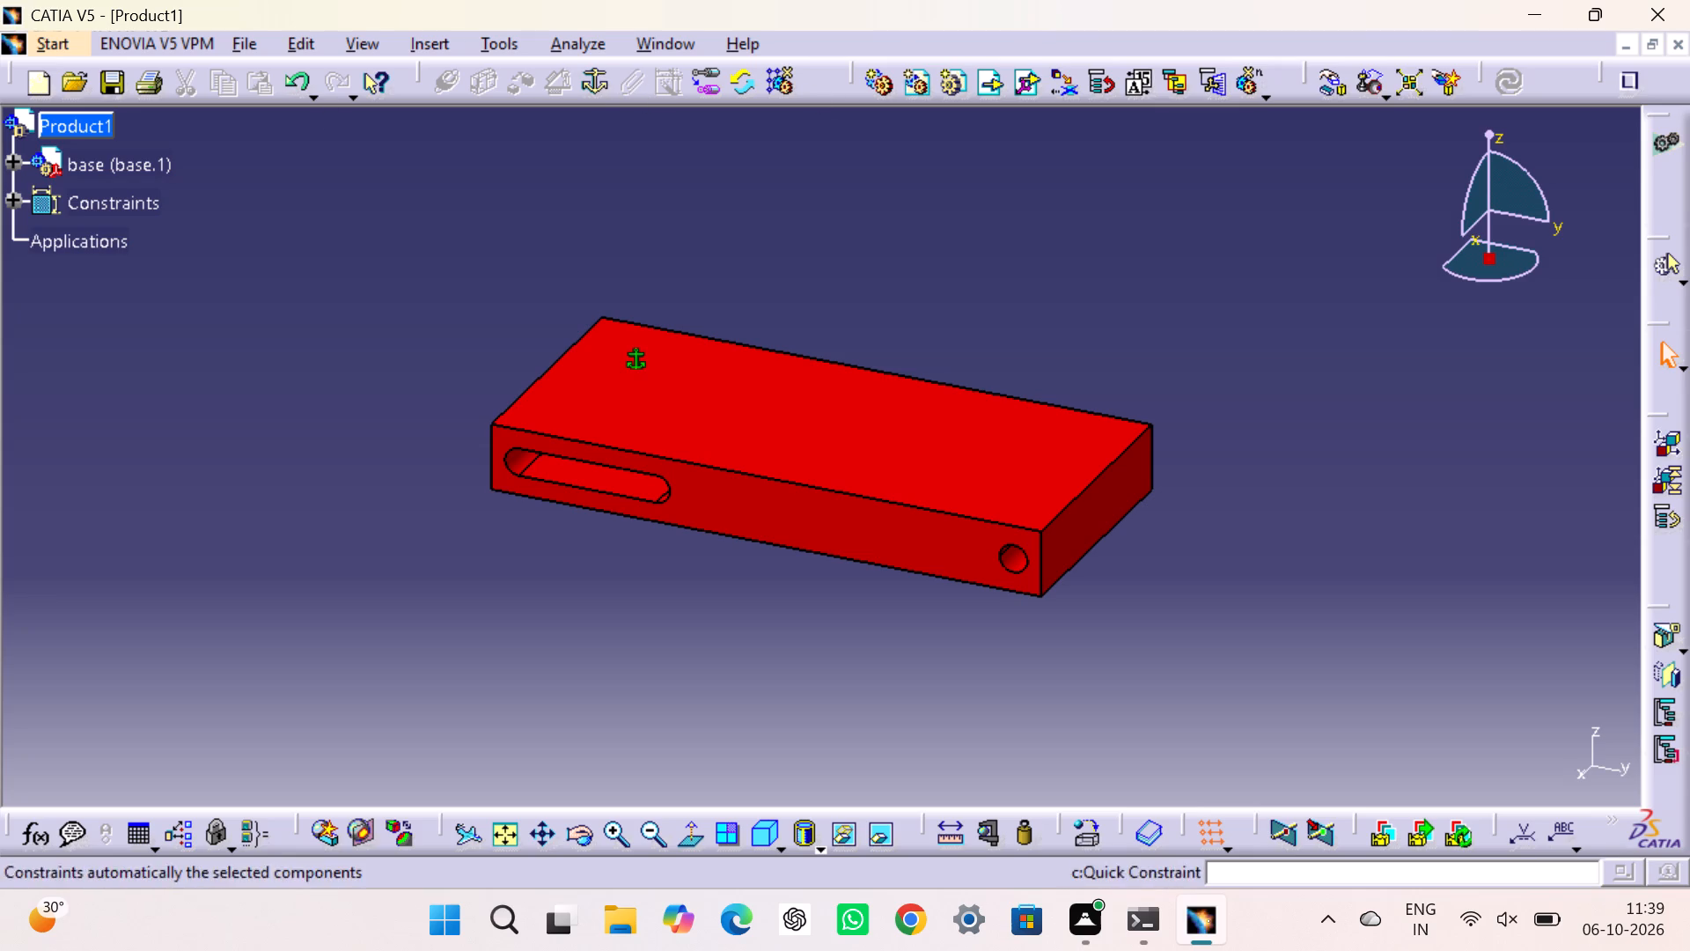
Insert the long pin part from the Catia projects folder into Product1 as an existing component.
{"action": "right_click", "coordinate": [81, 134]}
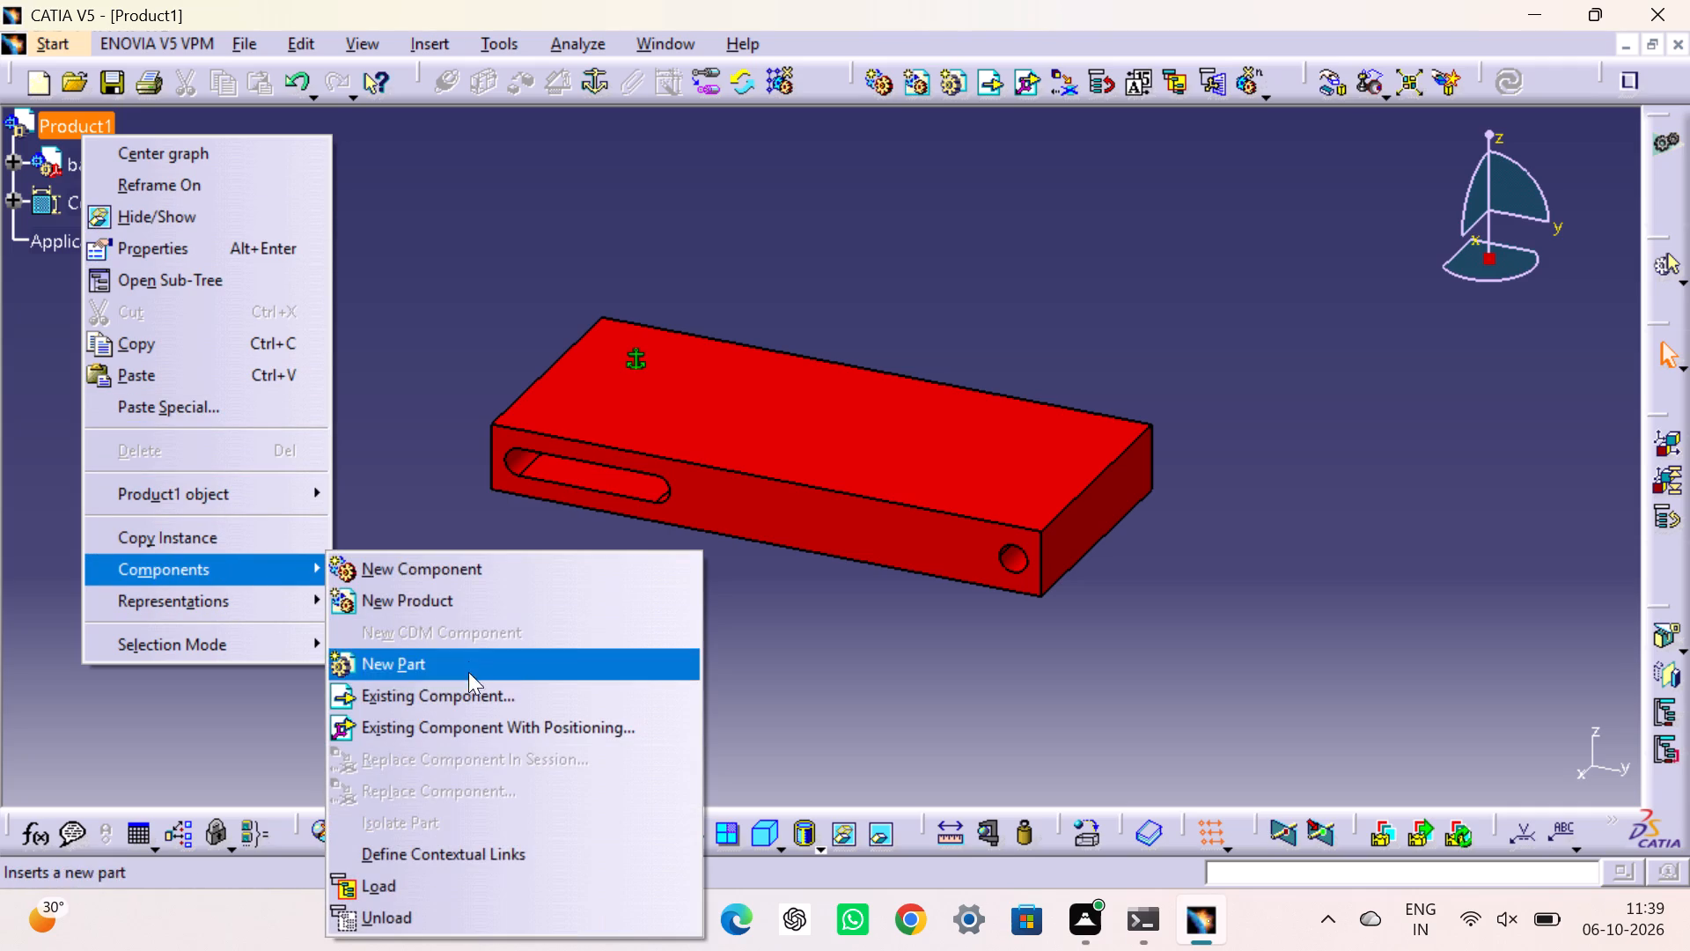
{"action": "left_click", "coordinate": [466, 699]}
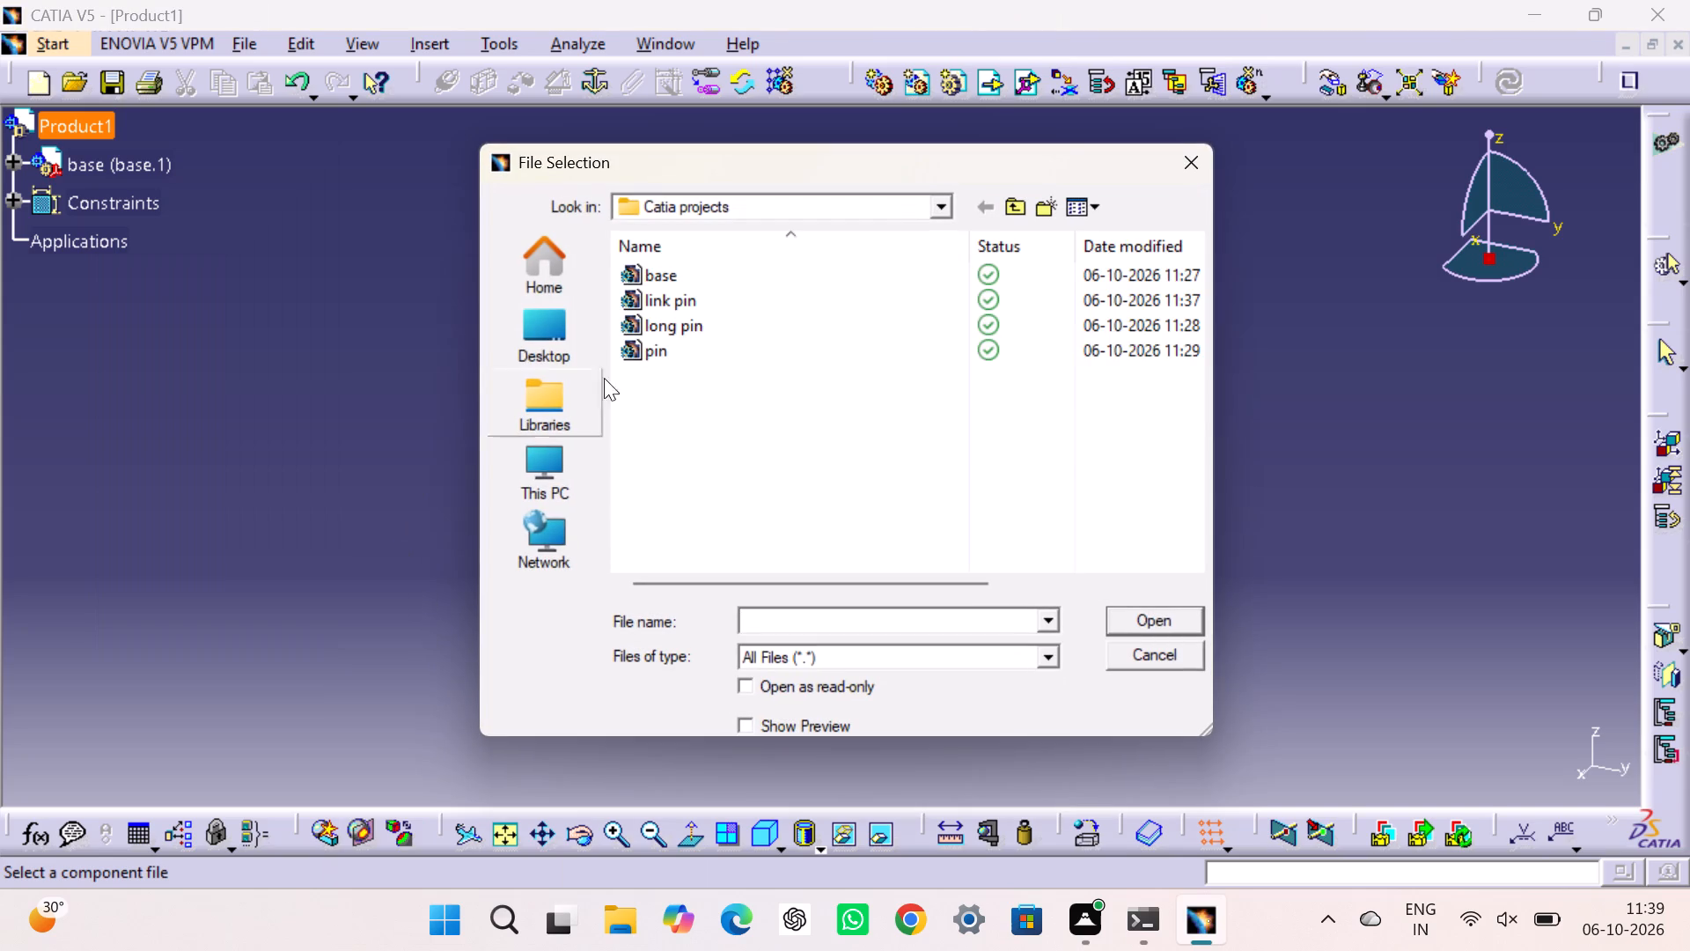
{"action": "left_click", "coordinate": [715, 324]}
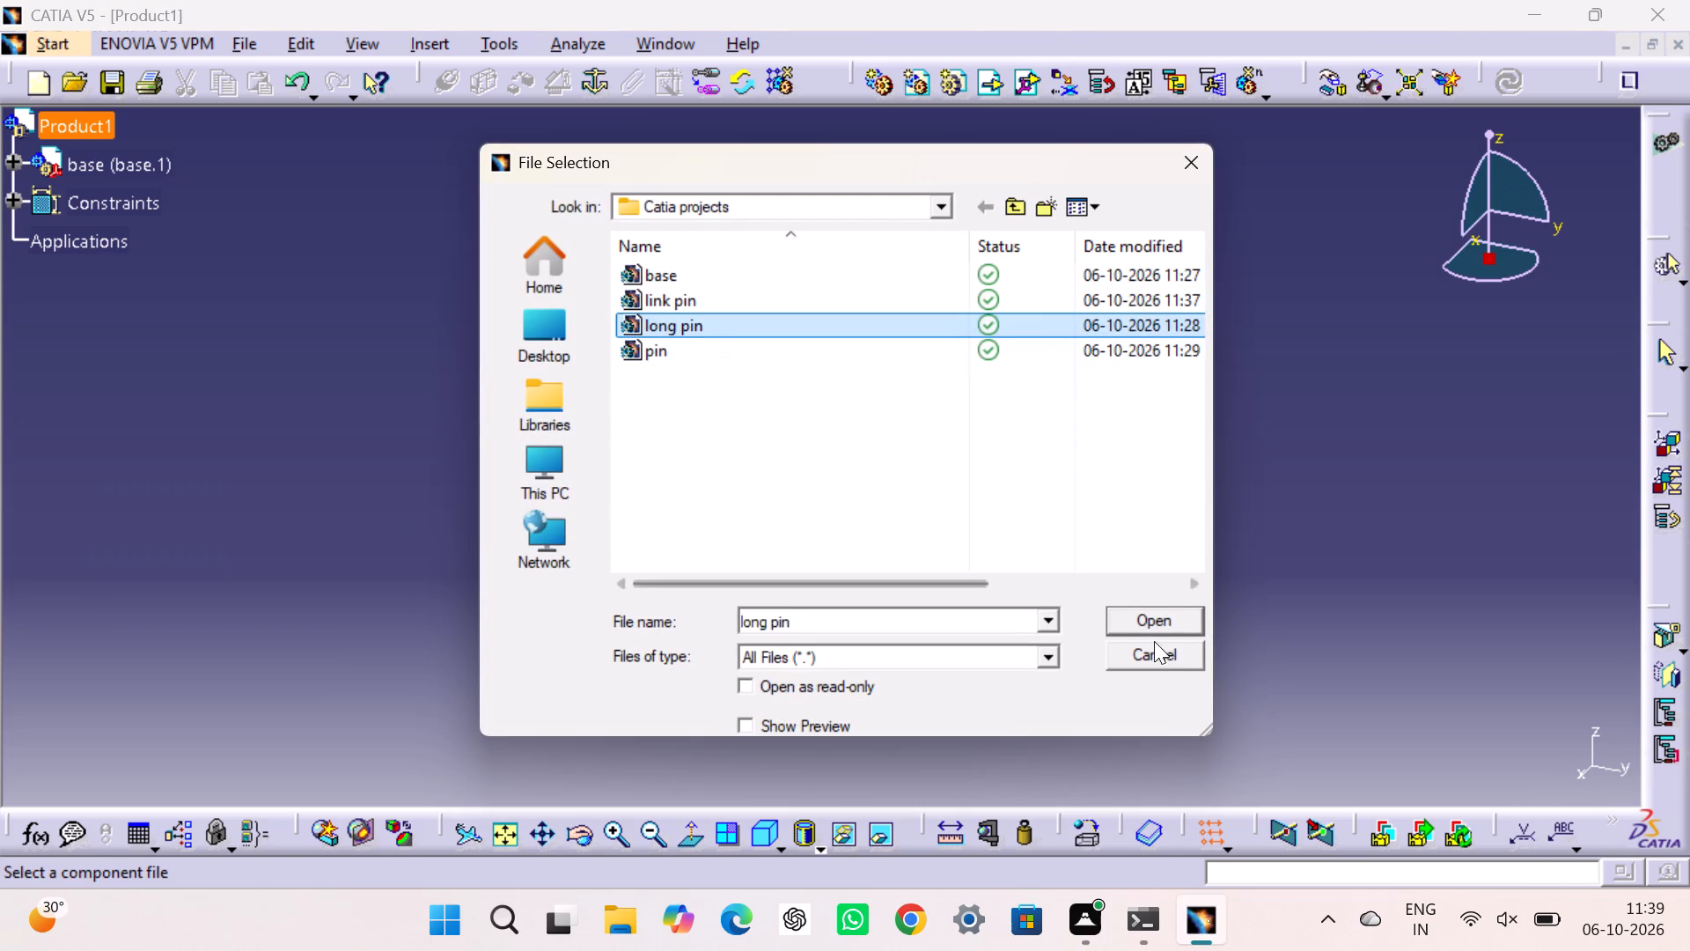
{"action": "left_click", "coordinate": [1164, 610]}
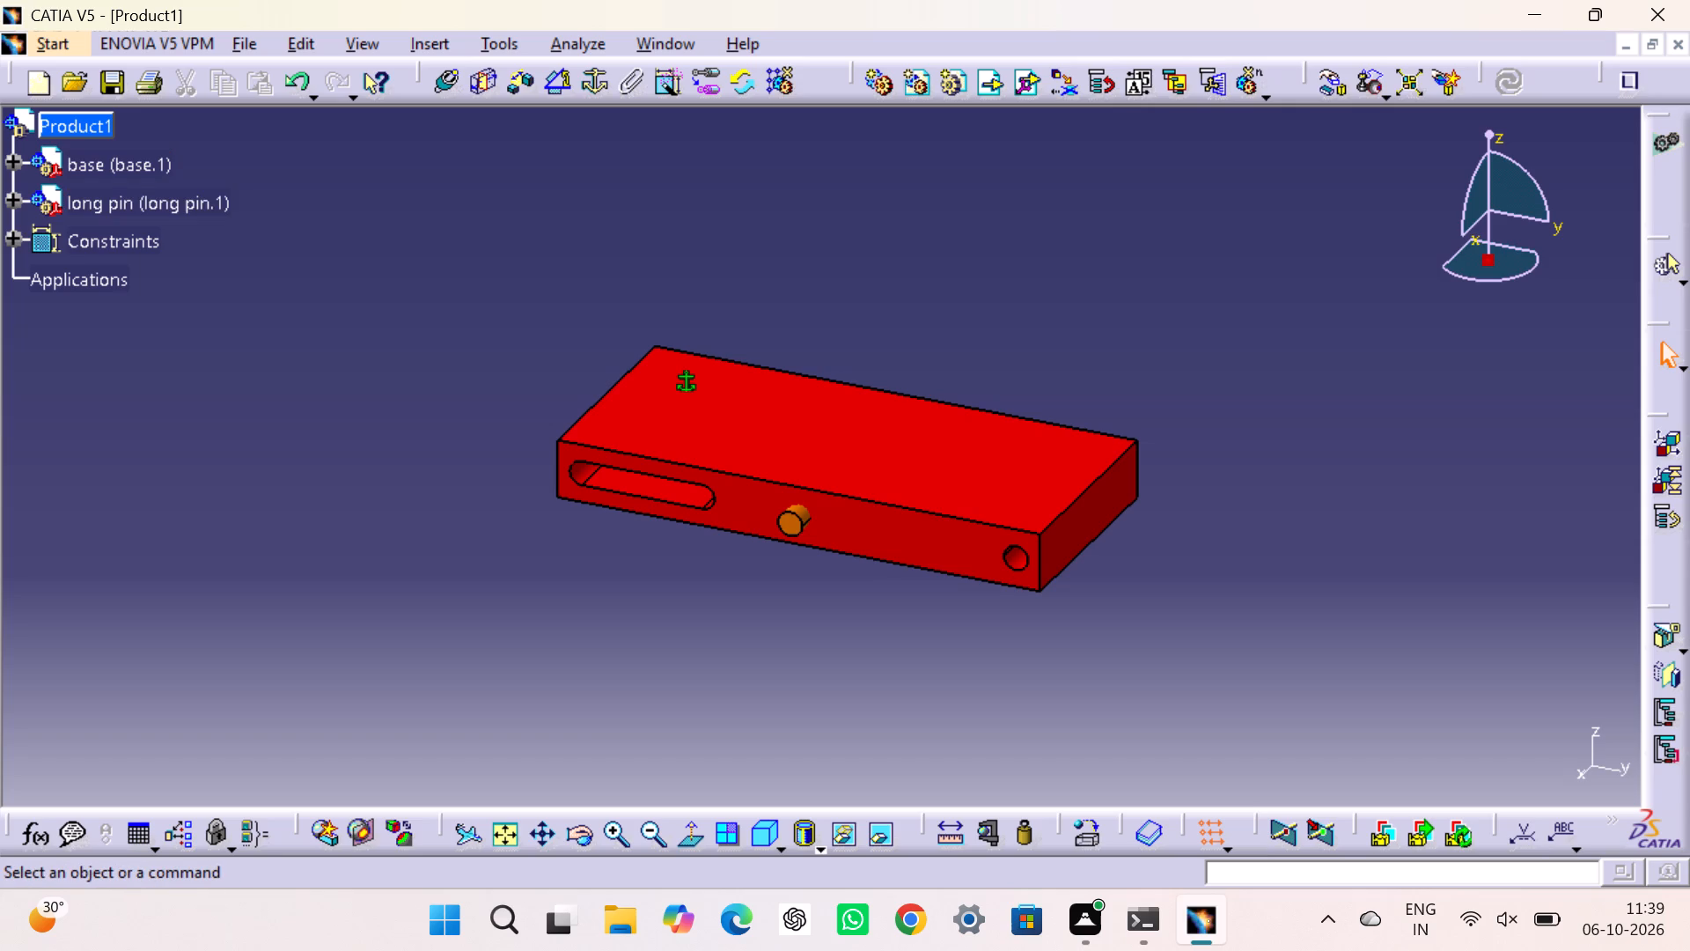
Move the long pin along the Y axis with Manipulation until it lies outside the base, beside the end with the round hole.
{"action": "left_click", "coordinate": [1331, 86]}
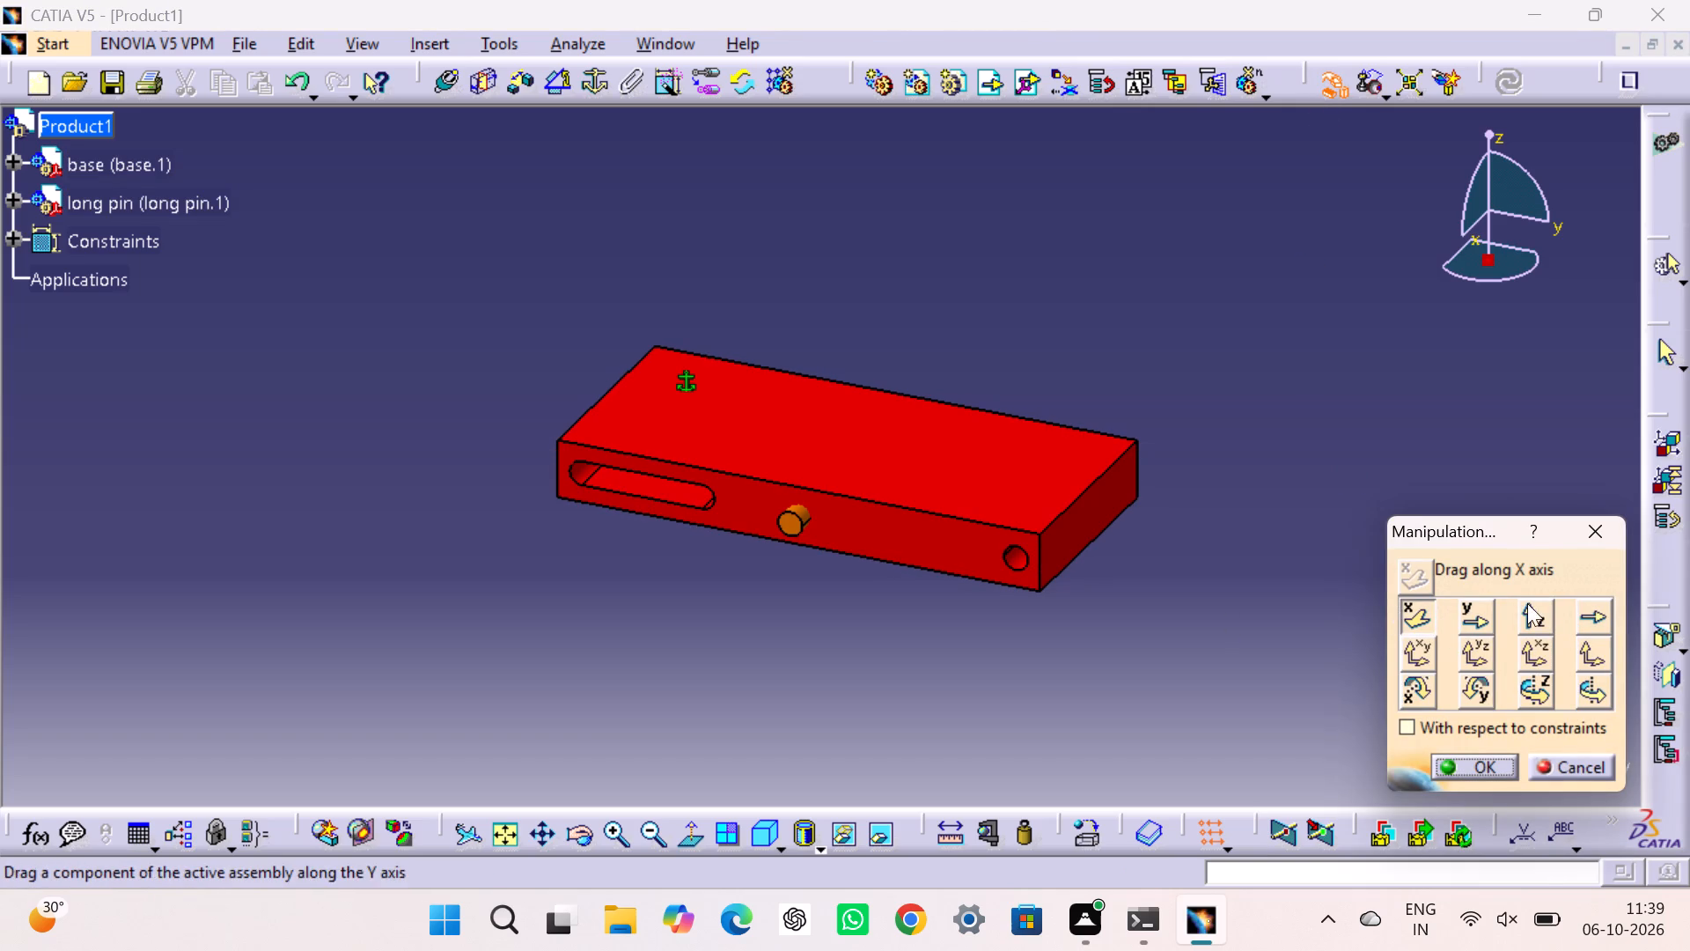
{"action": "left_click", "coordinate": [1473, 607]}
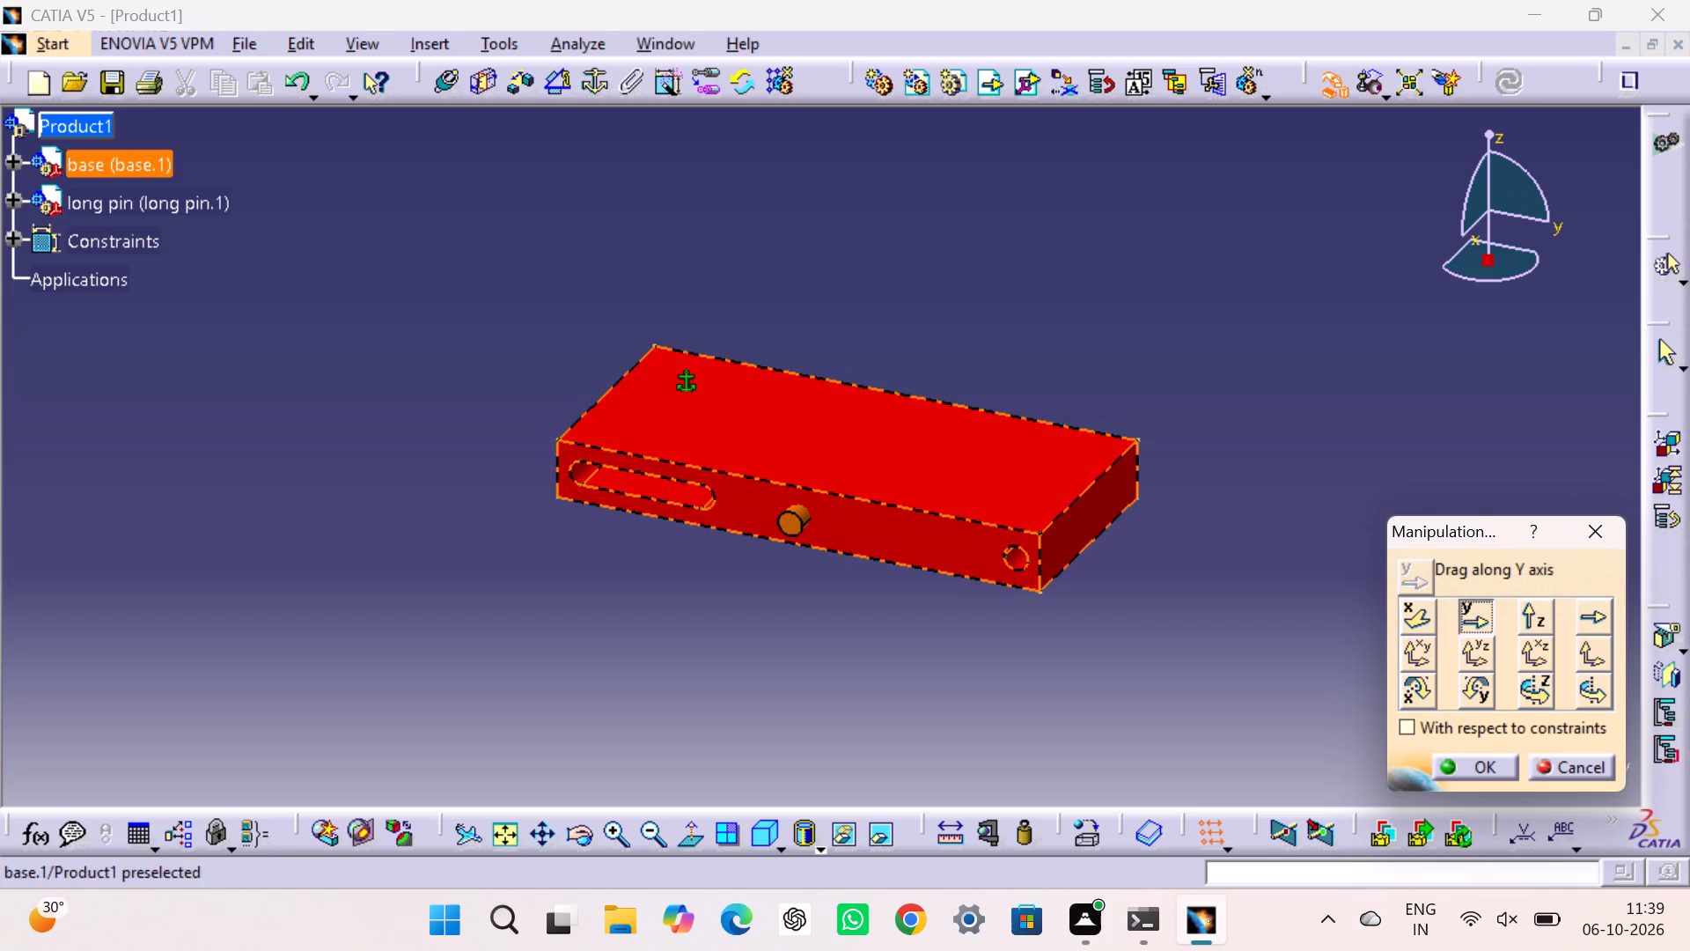
{"action": "left_click_drag", "start_coordinate": [784, 524], "coordinate": [982, 646]}
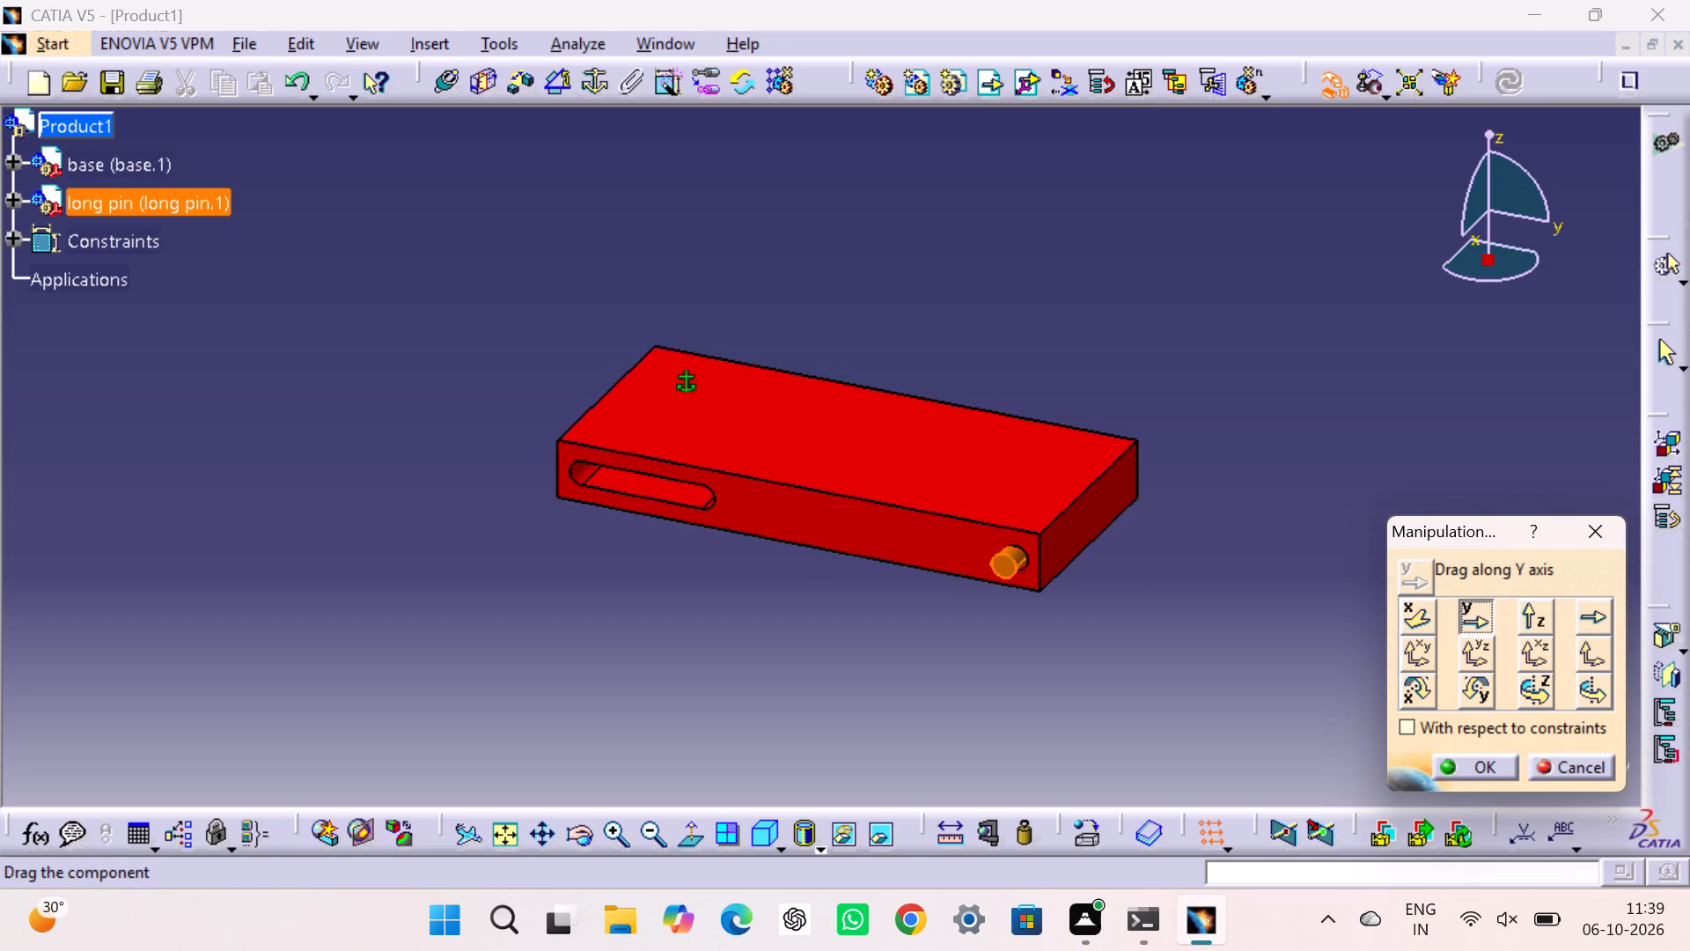
{"action": "left_click_drag", "start_coordinate": [982, 646], "coordinate": [1040, 686]}
{"action": "left_click", "coordinate": [1325, 481]}
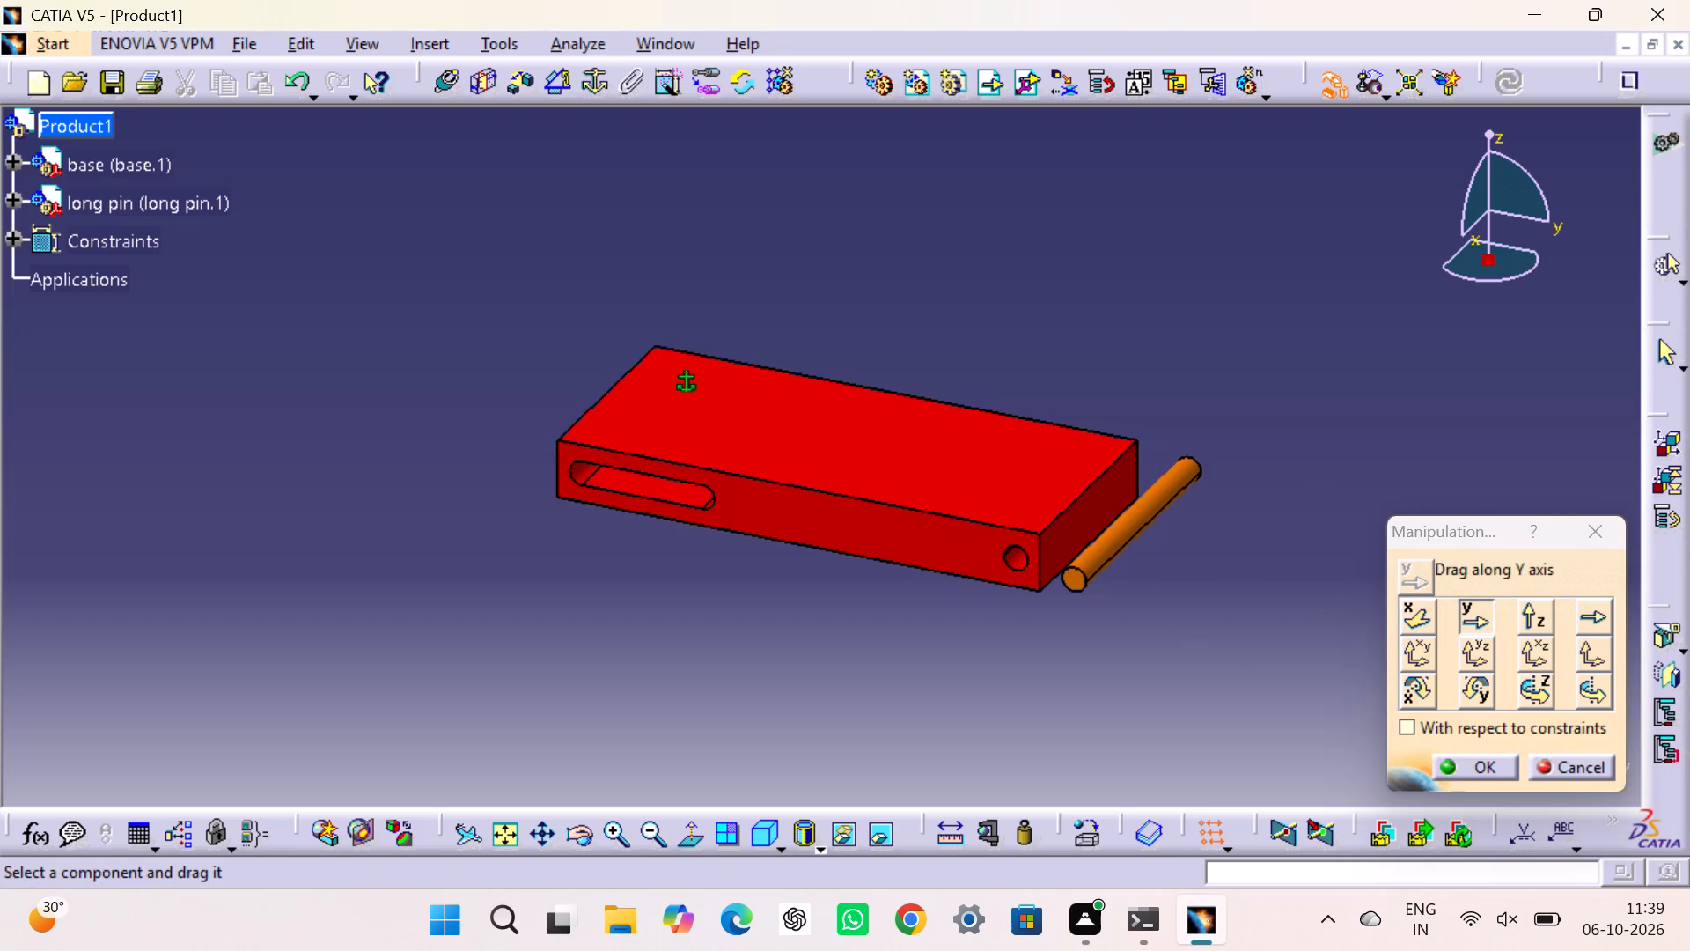
{"action": "left_click_drag", "start_coordinate": [1453, 763], "coordinate": [1453, 753]}
{"action": "left_click", "coordinate": [1321, 412]}
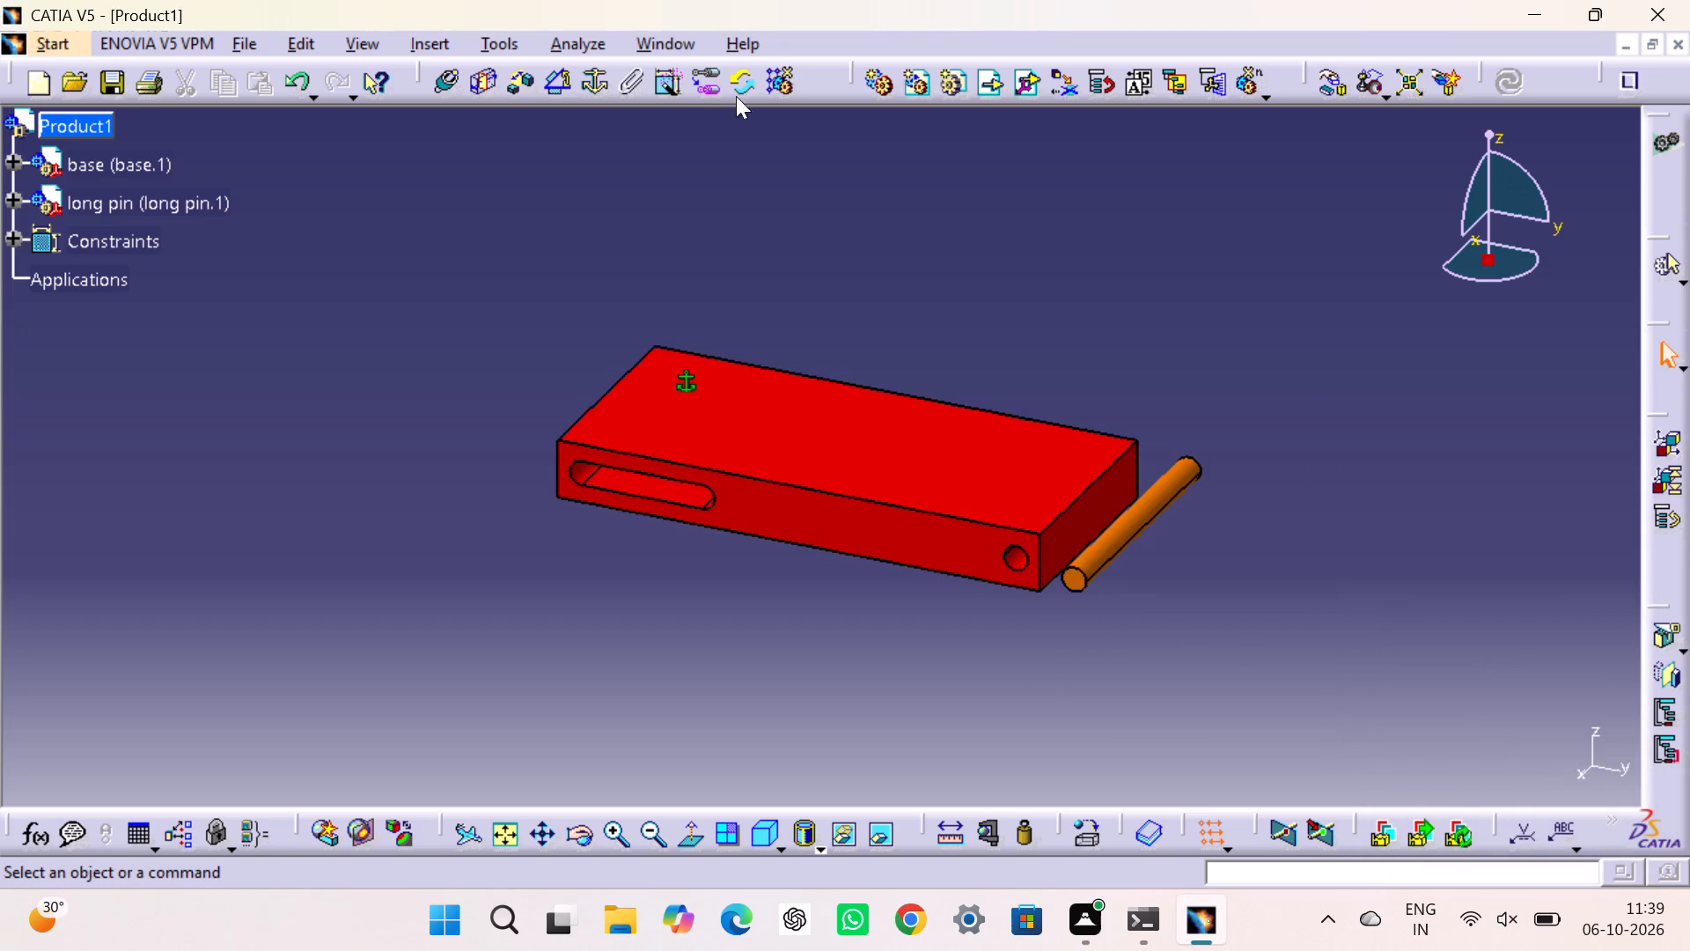
Make the long pin's axis coincident with the axis of the base's round hole and update the assembly.
{"action": "left_click", "coordinate": [461, 82]}
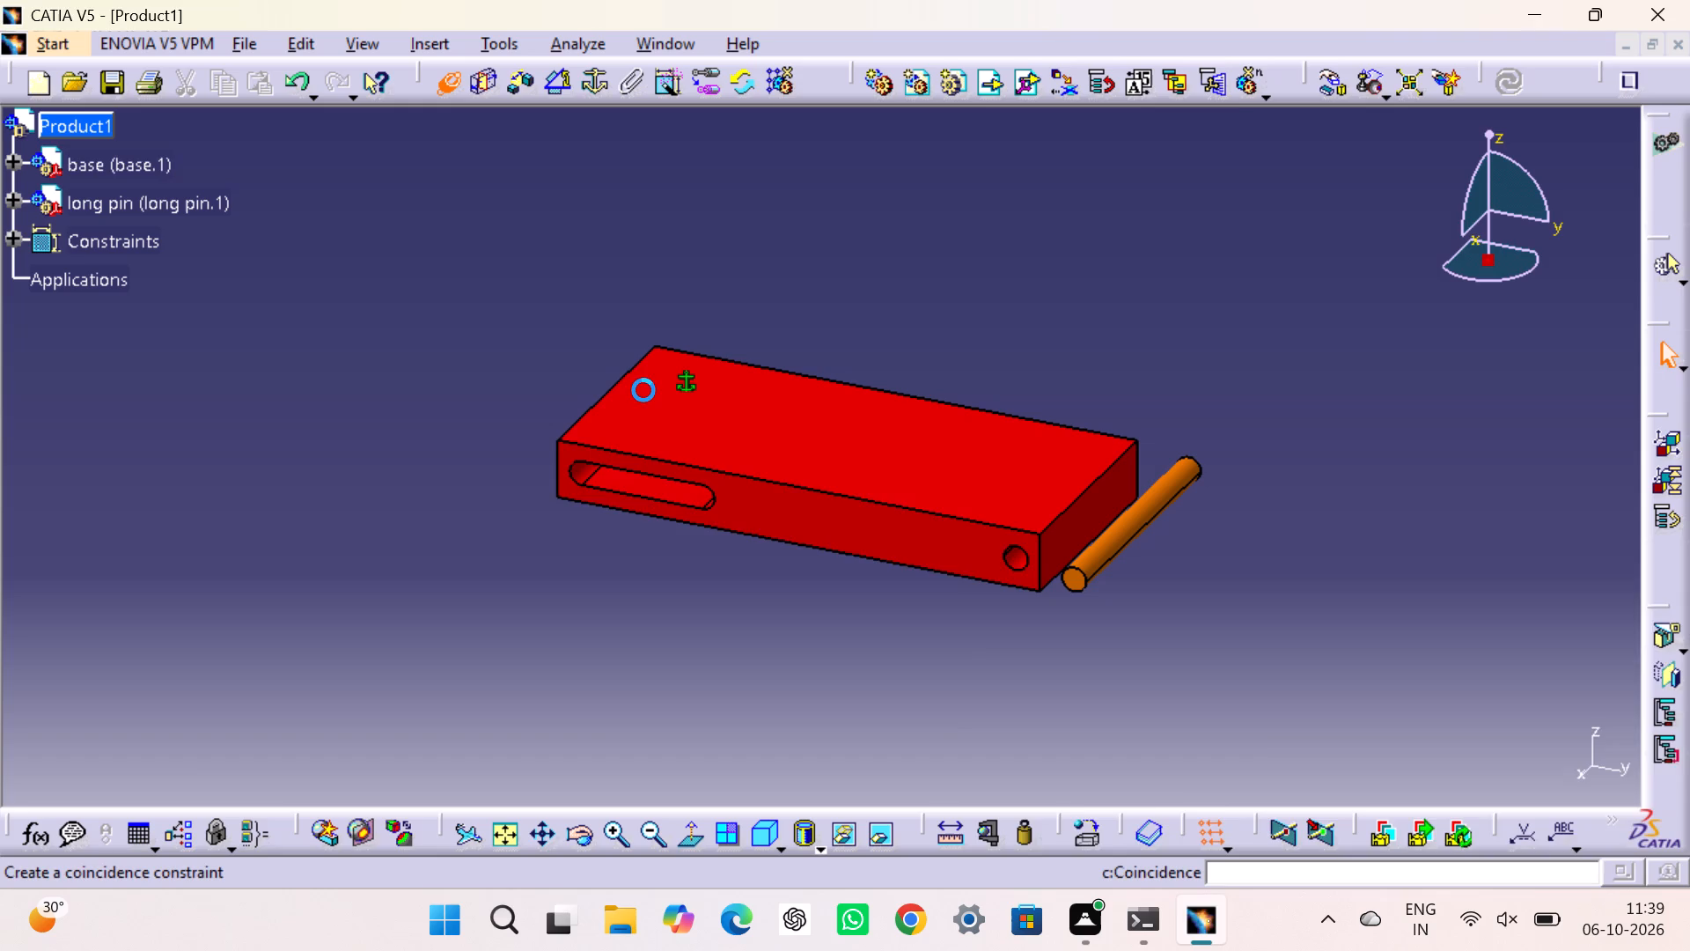
{"action": "left_click", "coordinate": [1015, 554]}
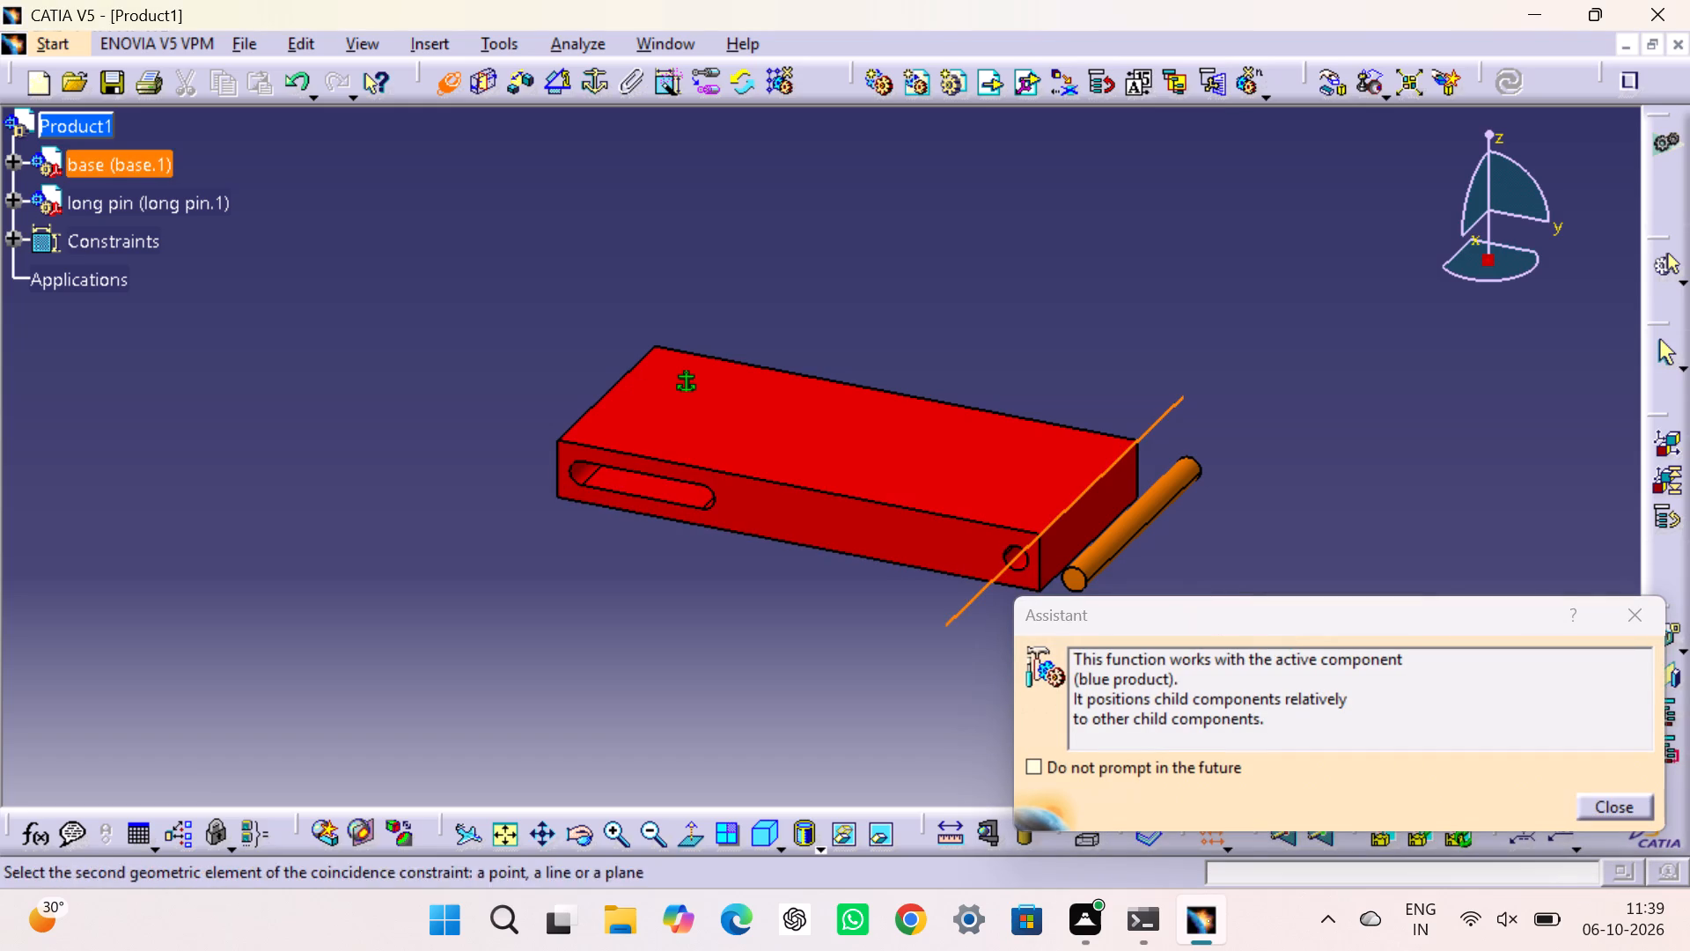
{"action": "left_click", "coordinate": [1150, 516]}
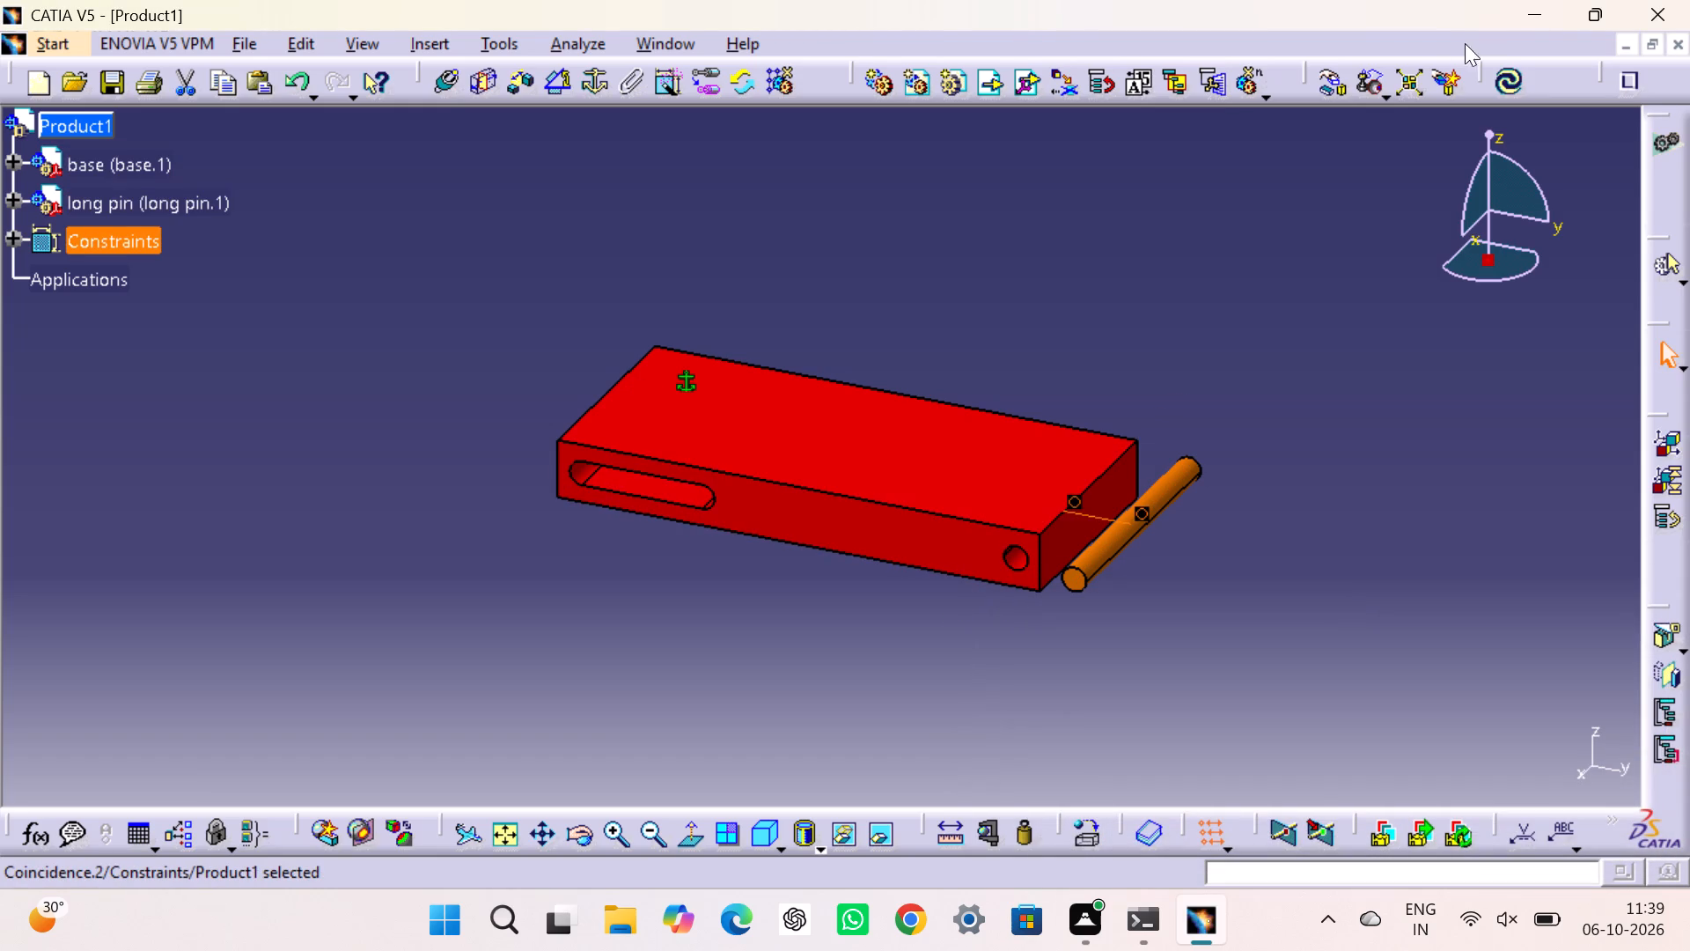
{"action": "left_click", "coordinate": [1502, 85]}
{"action": "left_click", "coordinate": [1238, 549]}
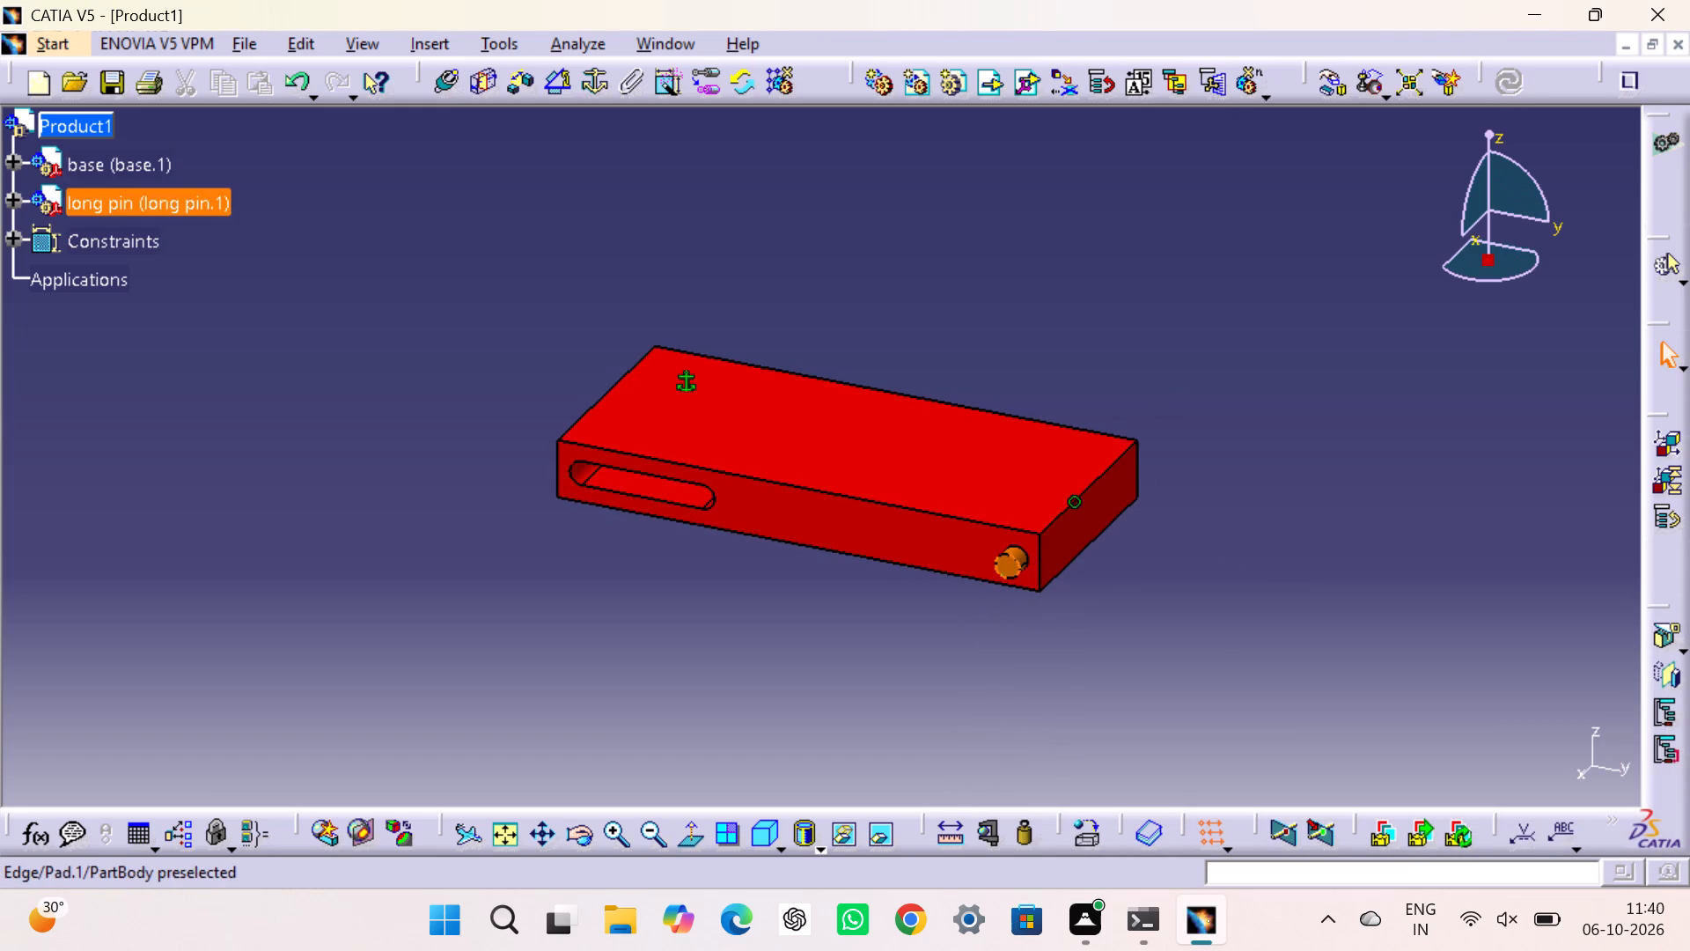
Examine how the long pin sits in the base's round hole from different angles.
{"action": "middle_click_drag", "start_coordinate": [1153, 572], "coordinate": [1137, 579]}
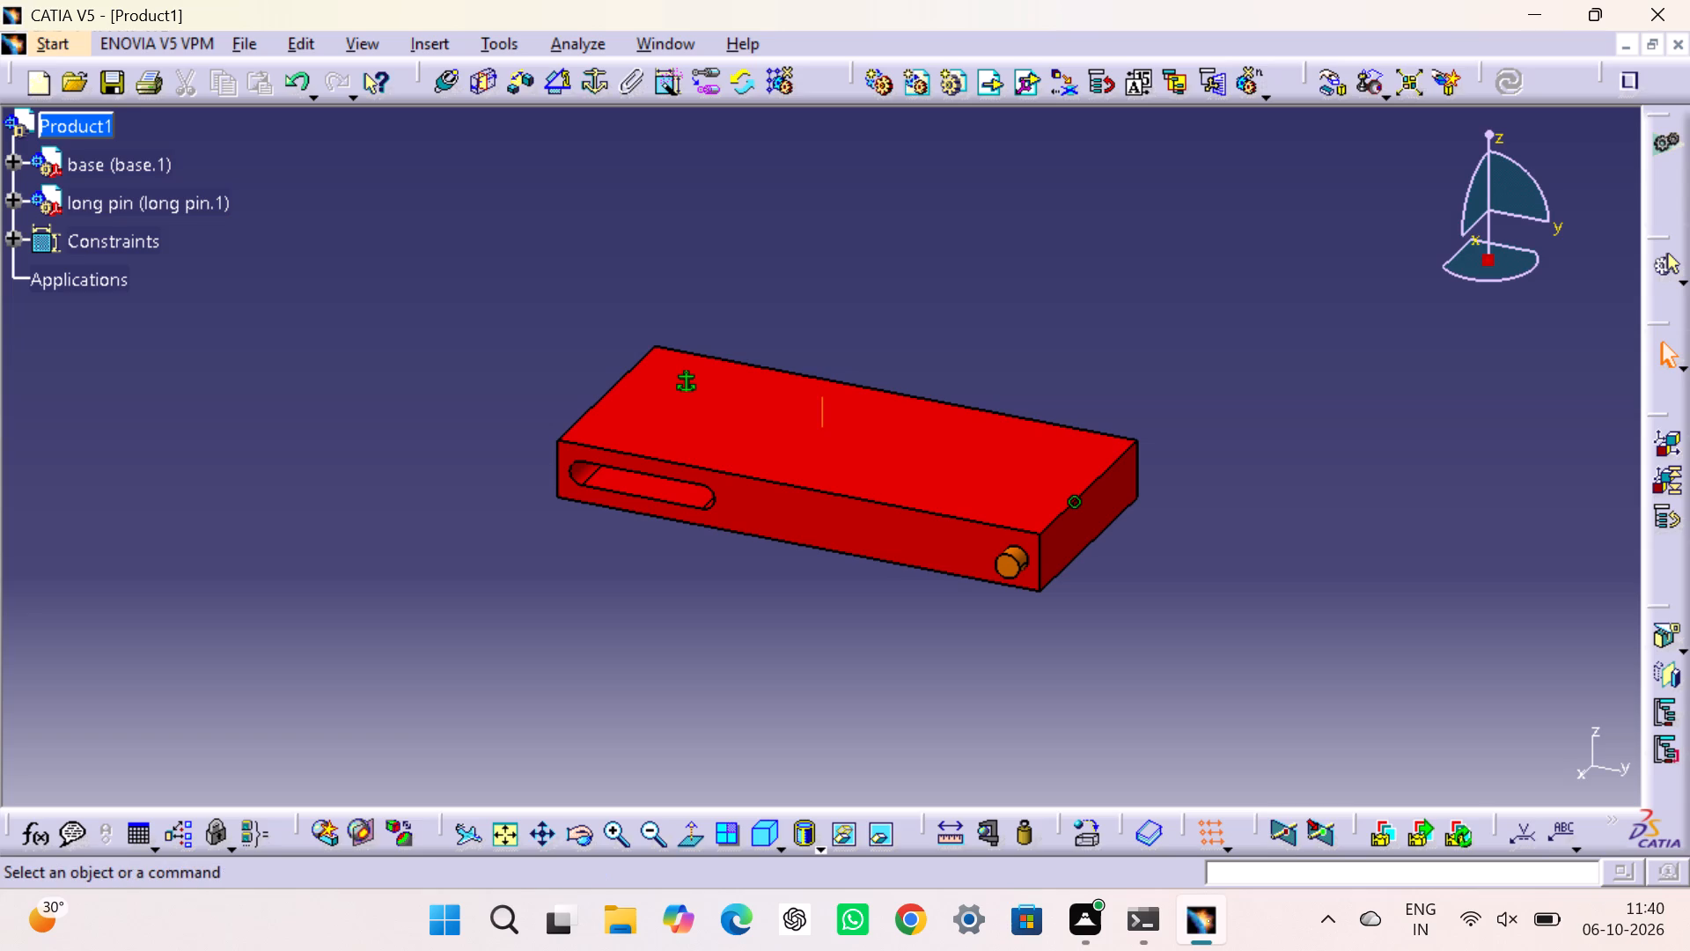
{"action": "middle_click_drag", "start_coordinate": [1137, 579], "coordinate": [1080, 569]}
{"action": "middle_click_drag", "start_coordinate": [1095, 536], "coordinate": [986, 548]}
{"action": "right_click_drag", "start_coordinate": [1095, 536], "coordinate": [986, 548]}
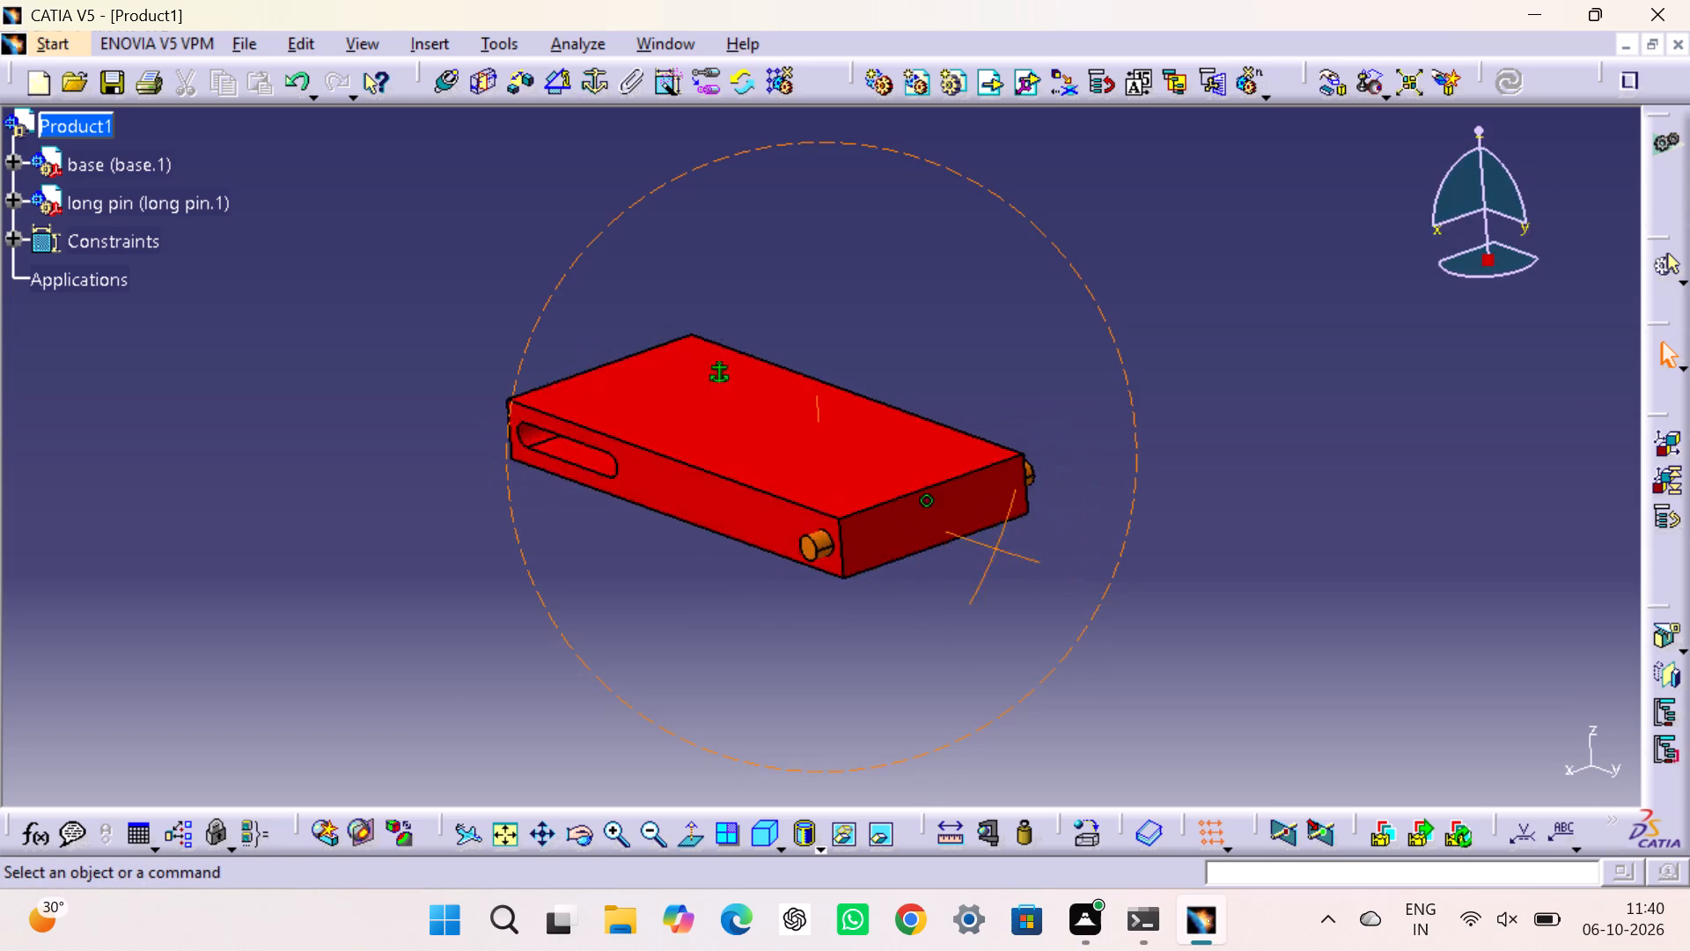
{"action": "middle_click_drag", "start_coordinate": [986, 548], "coordinate": [1065, 554]}
{"action": "right_click_drag", "start_coordinate": [986, 548], "coordinate": [1065, 554]}
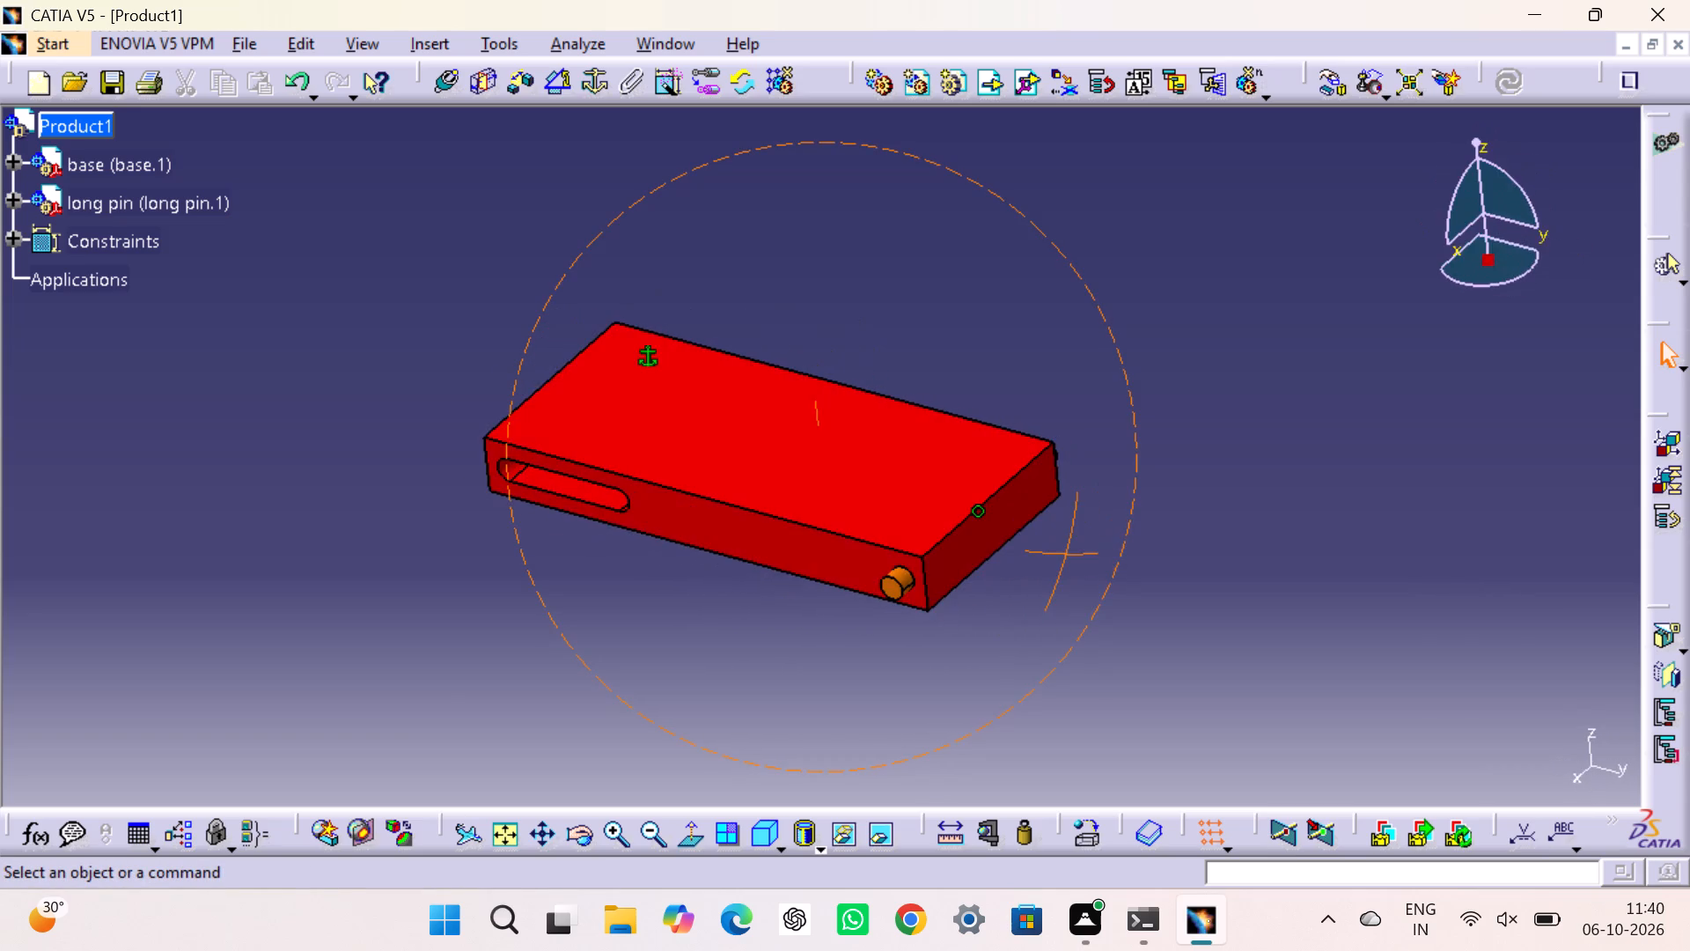
{"action": "middle_click_drag", "start_coordinate": [1065, 554], "coordinate": [1062, 552]}
{"action": "right_click_drag", "start_coordinate": [1065, 554], "coordinate": [1060, 551]}
{"action": "left_click_drag", "start_coordinate": [1235, 554], "coordinate": [1232, 546]}
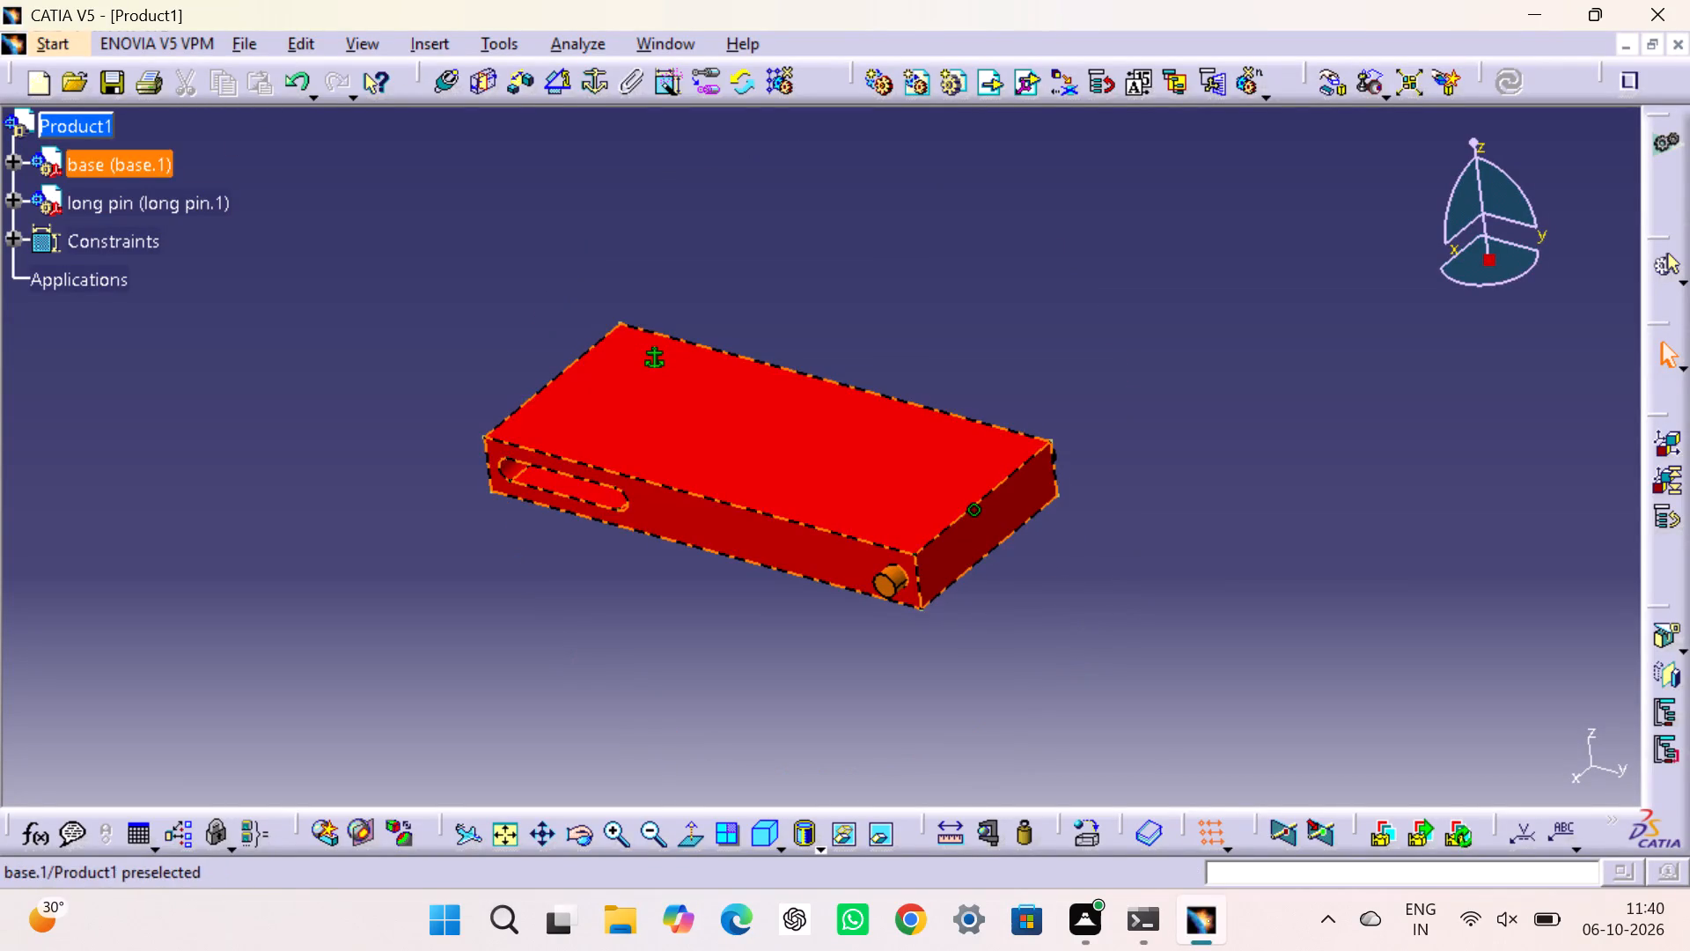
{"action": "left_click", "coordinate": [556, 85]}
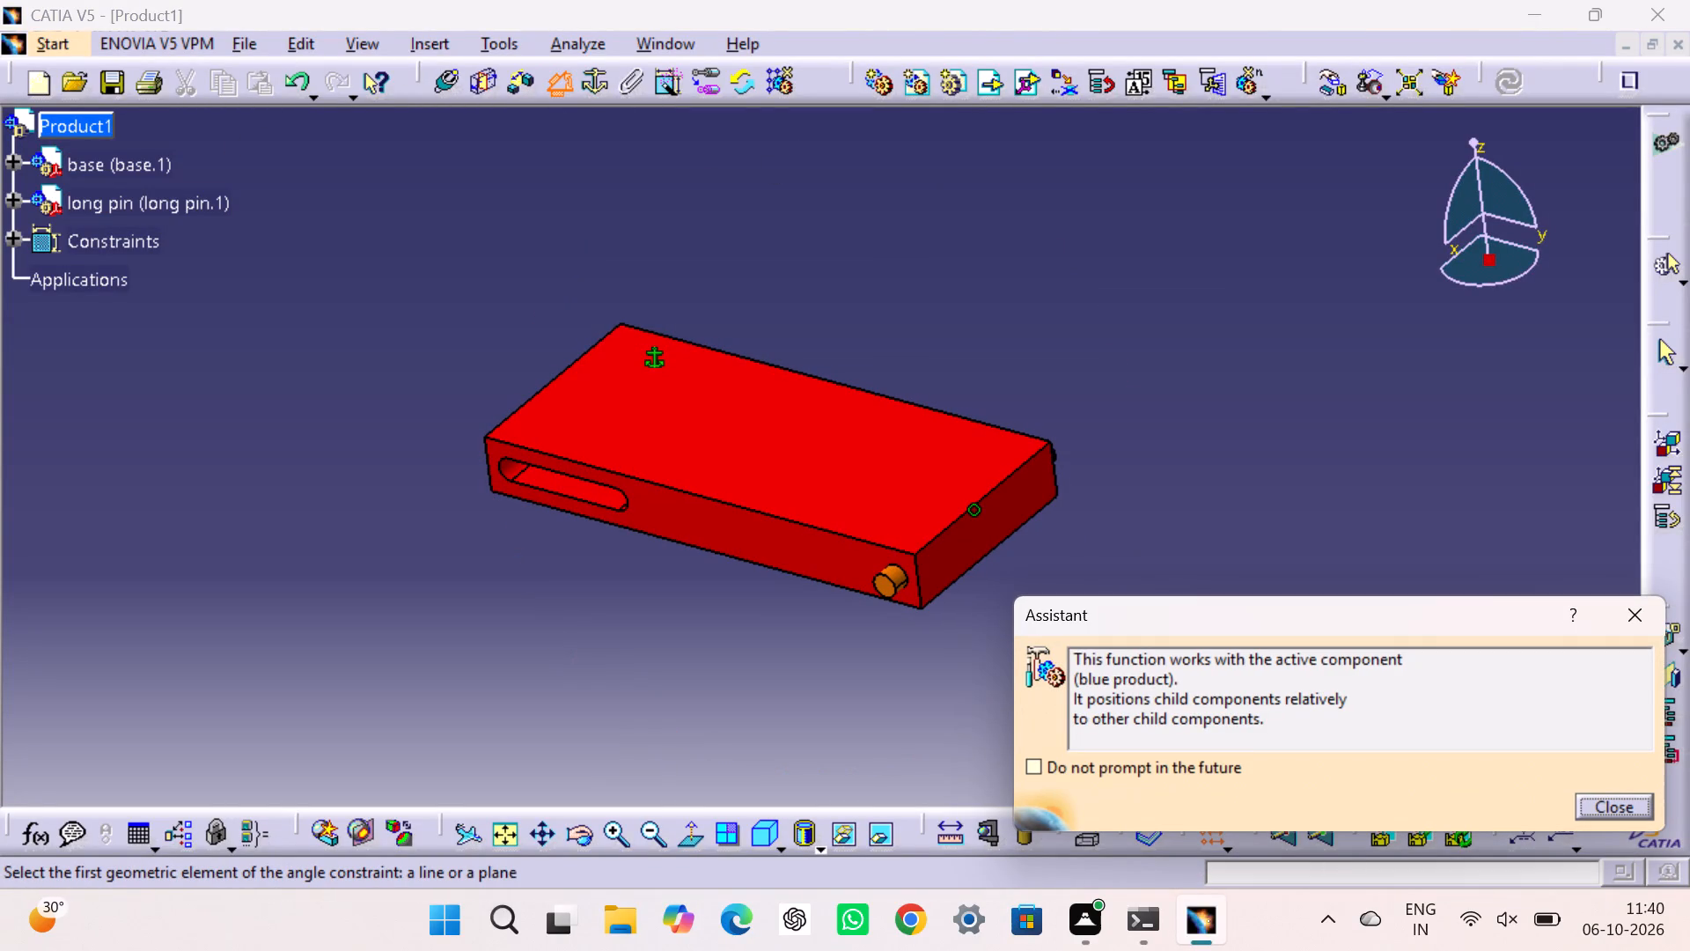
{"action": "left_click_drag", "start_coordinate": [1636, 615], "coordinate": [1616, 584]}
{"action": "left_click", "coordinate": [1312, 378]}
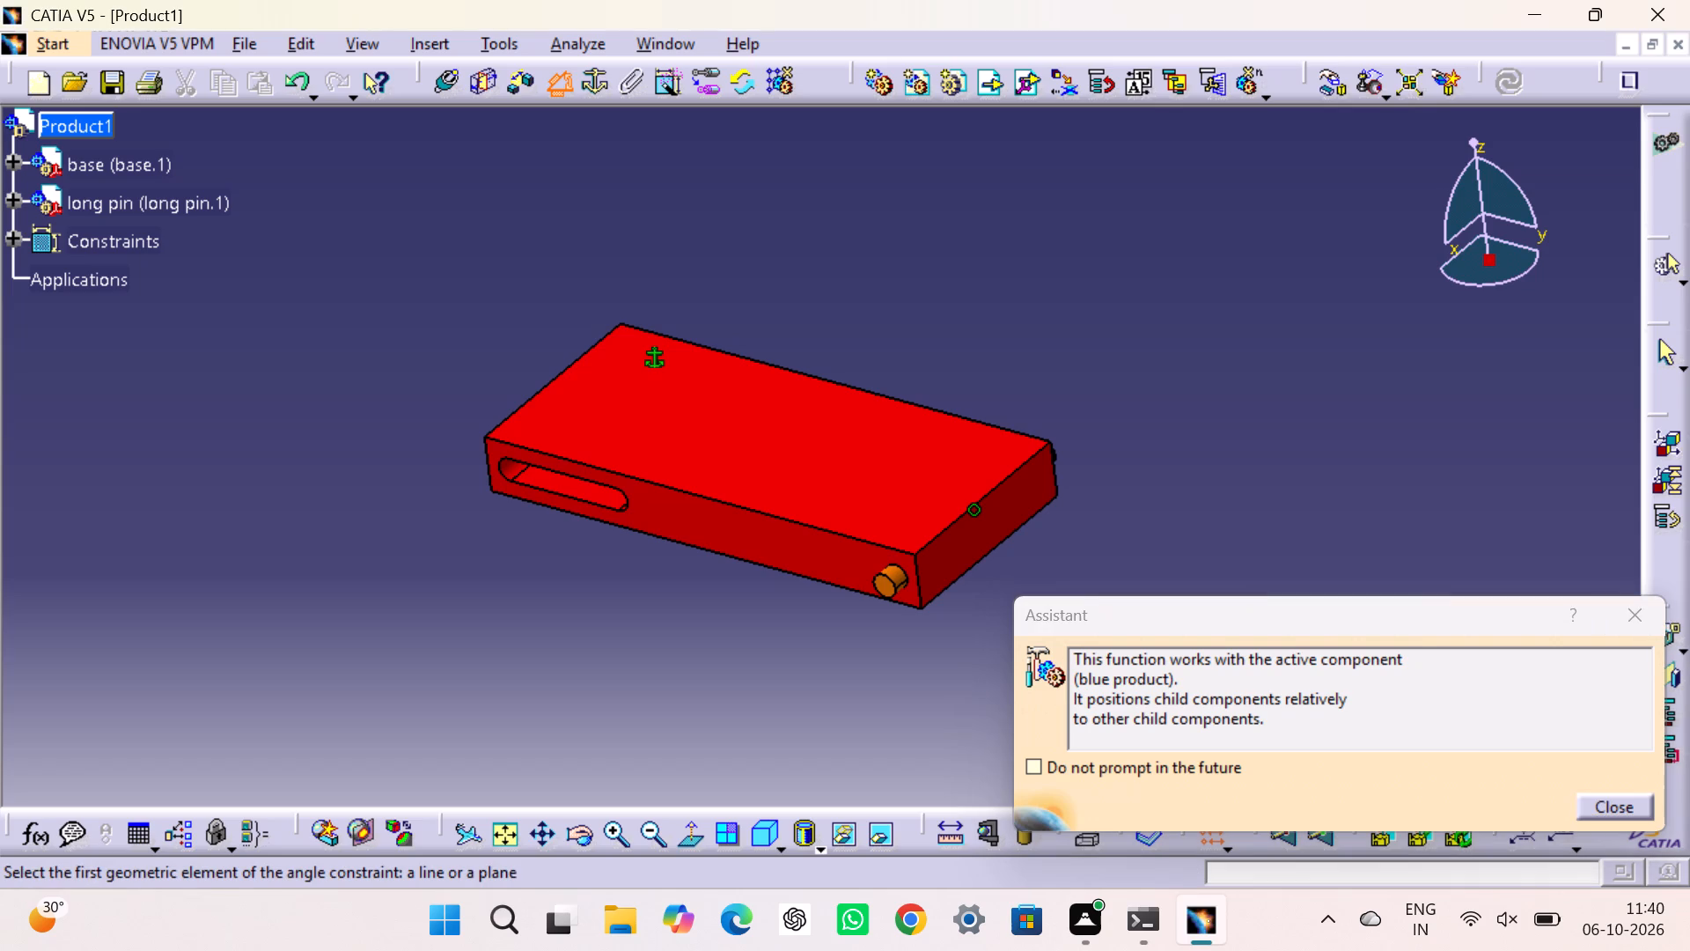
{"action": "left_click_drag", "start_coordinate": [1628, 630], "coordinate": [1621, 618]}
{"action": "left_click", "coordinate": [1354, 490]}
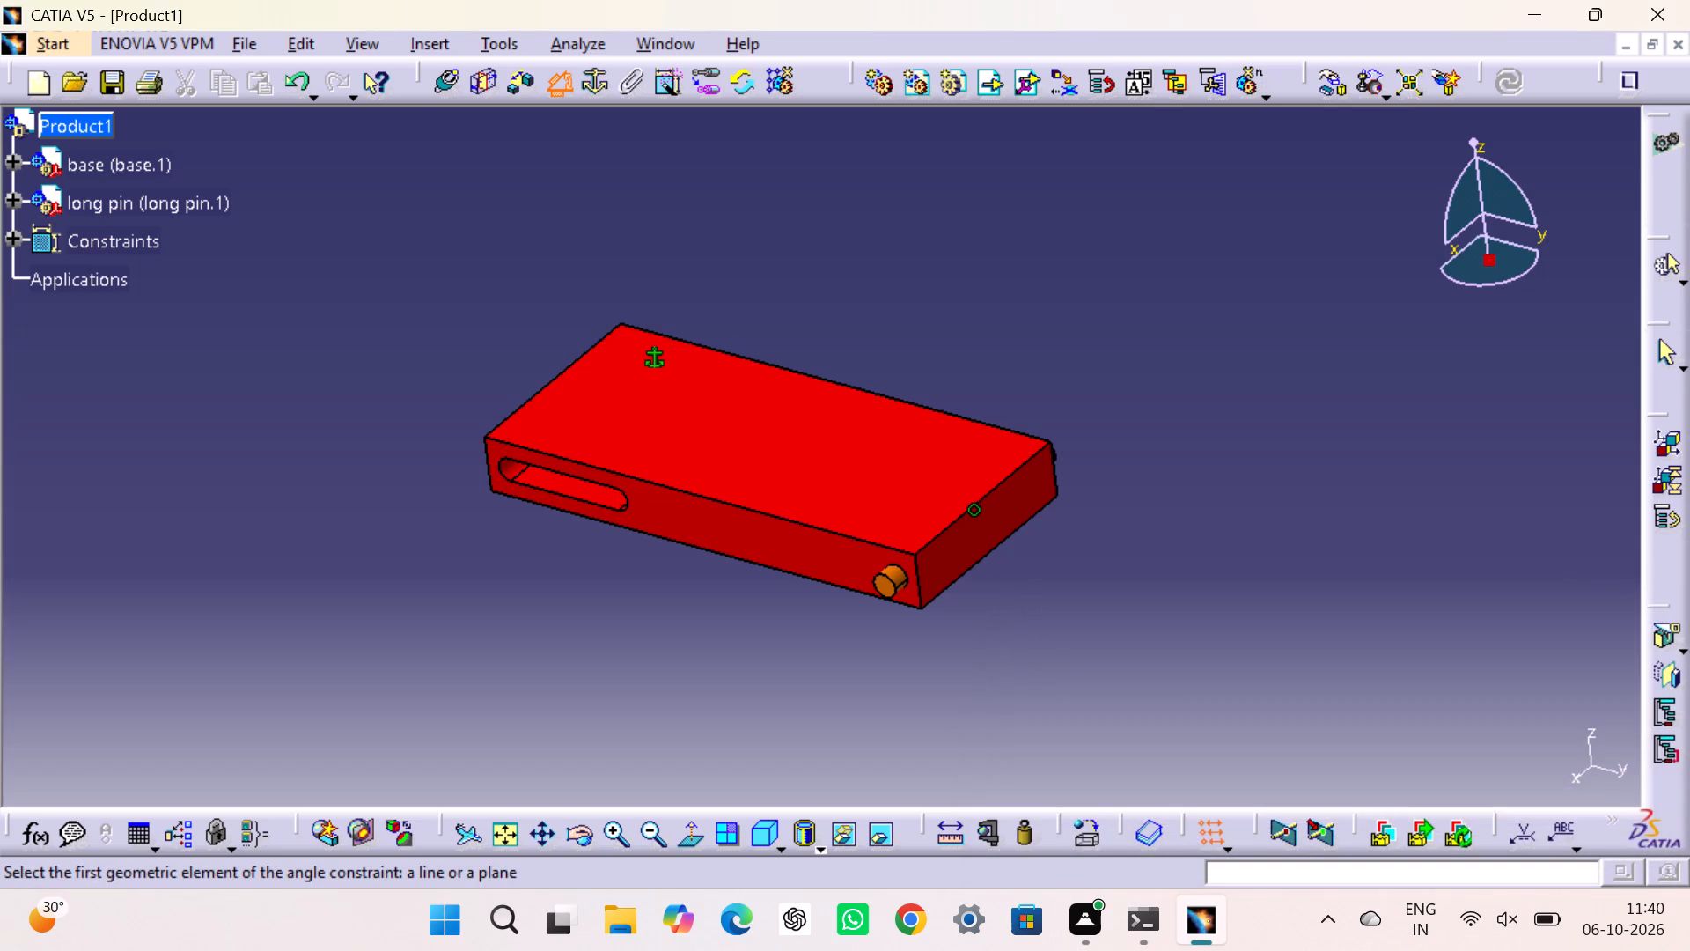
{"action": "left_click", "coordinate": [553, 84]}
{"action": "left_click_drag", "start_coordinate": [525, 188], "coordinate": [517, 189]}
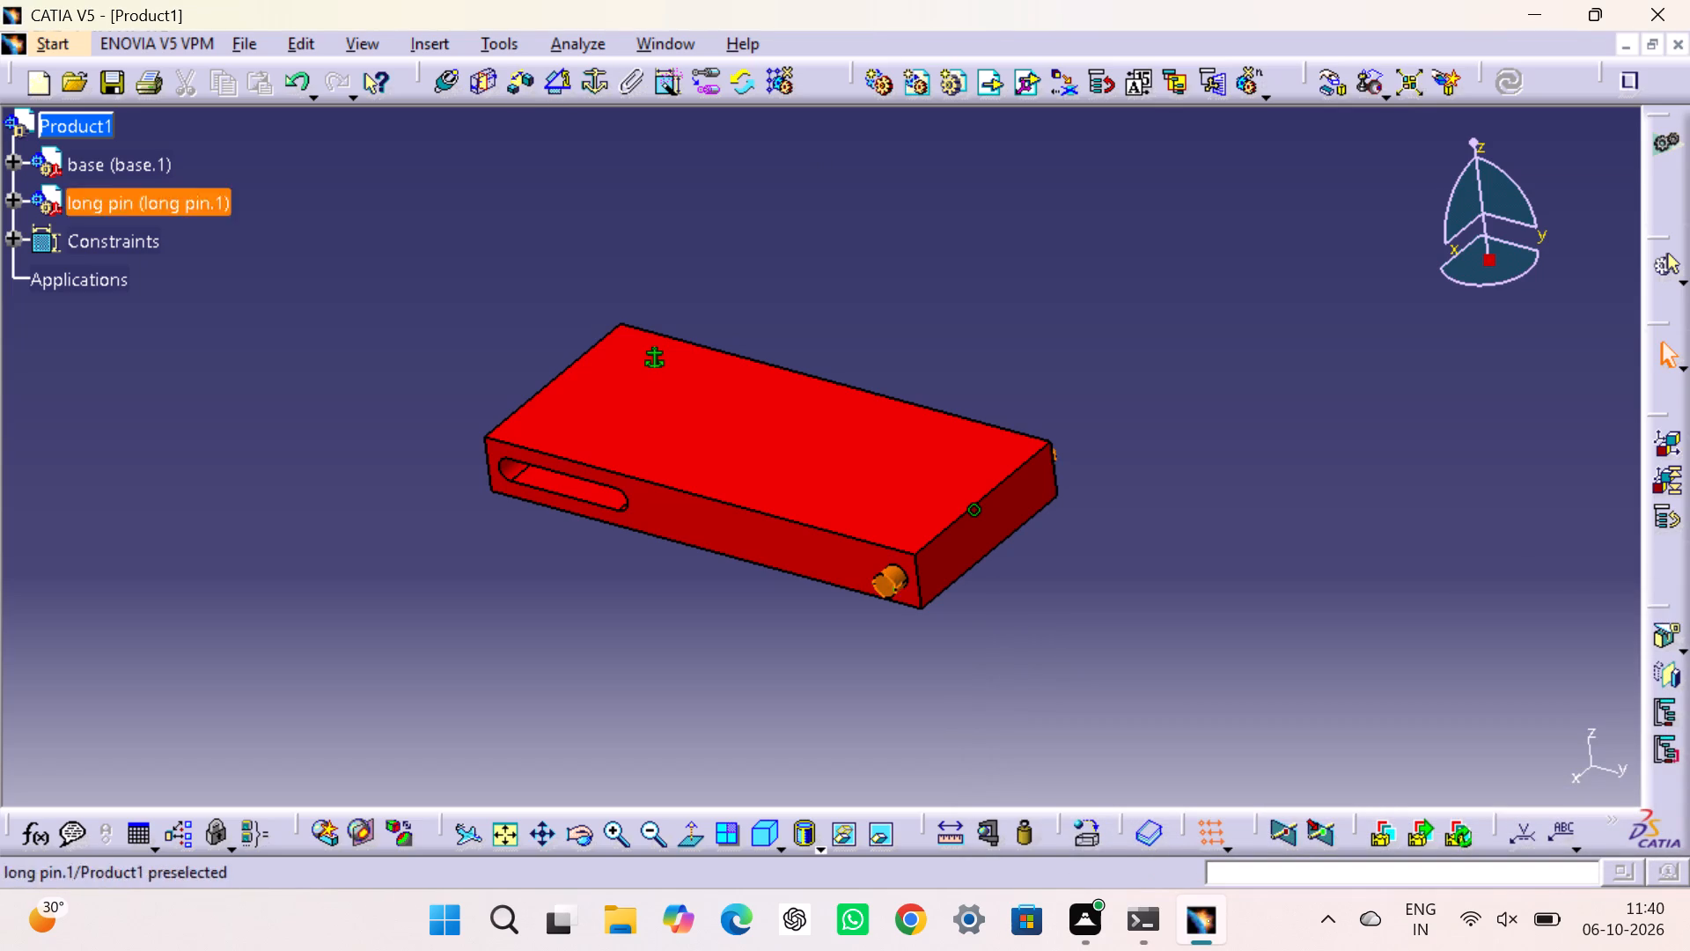
Add a 0 deg Angle constraint between the base's xy plane and the long pin's xy plane.
{"action": "left_click", "coordinate": [8, 159]}
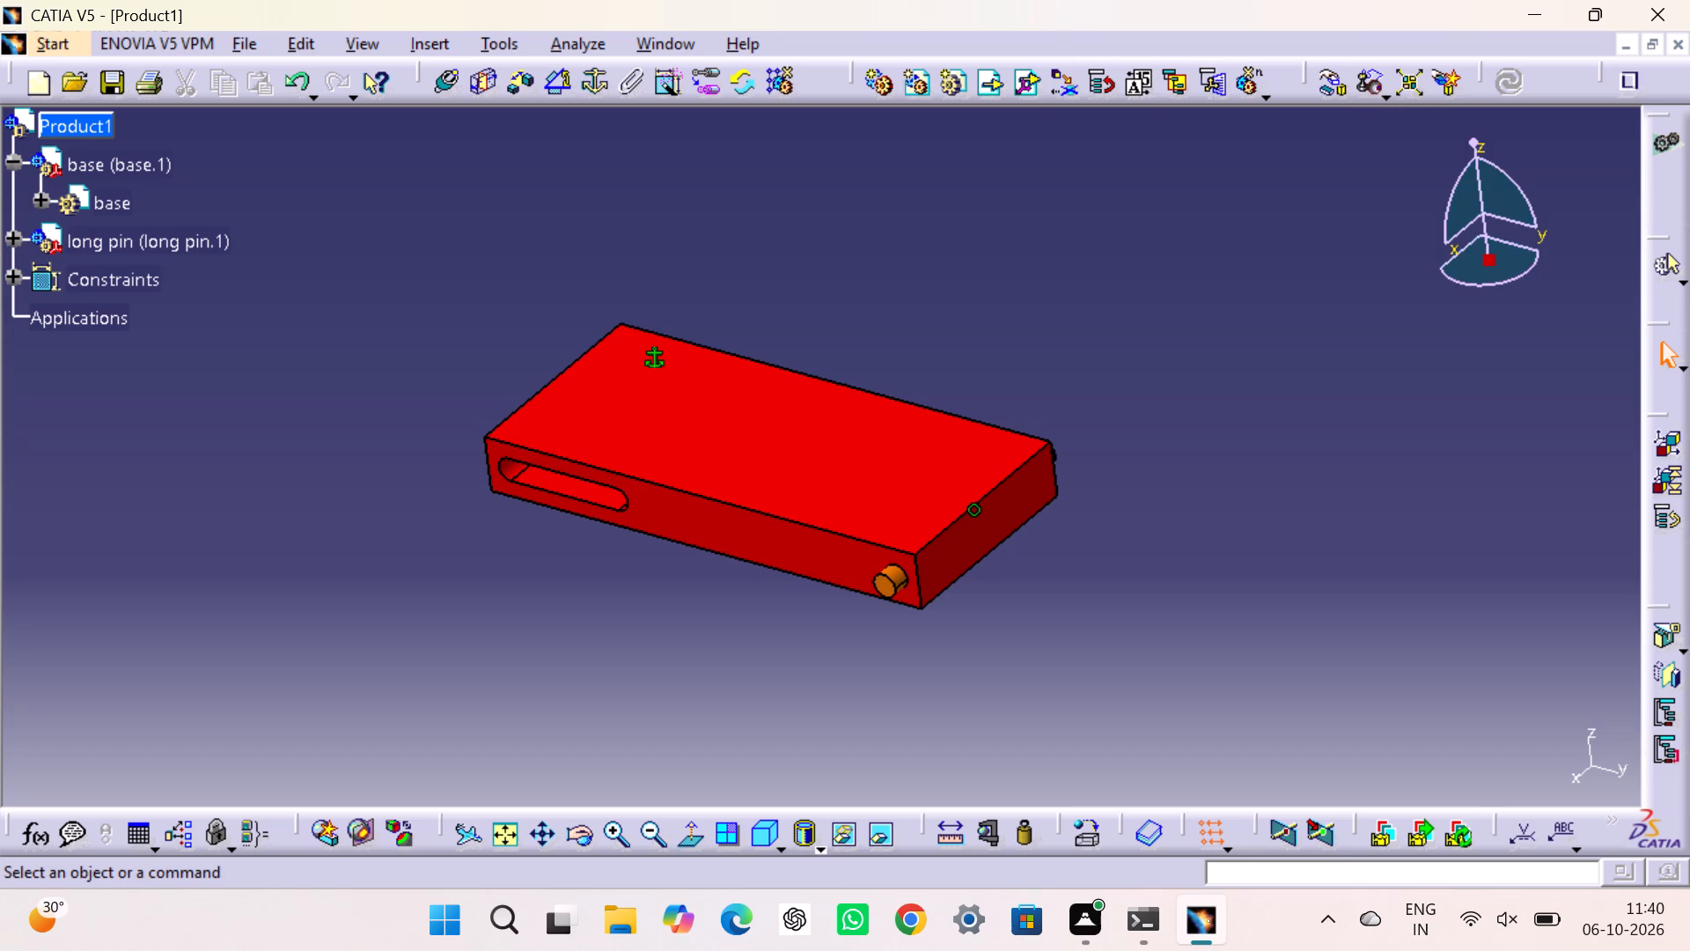
{"action": "left_click", "coordinate": [11, 240]}
{"action": "left_click", "coordinate": [355, 303]}
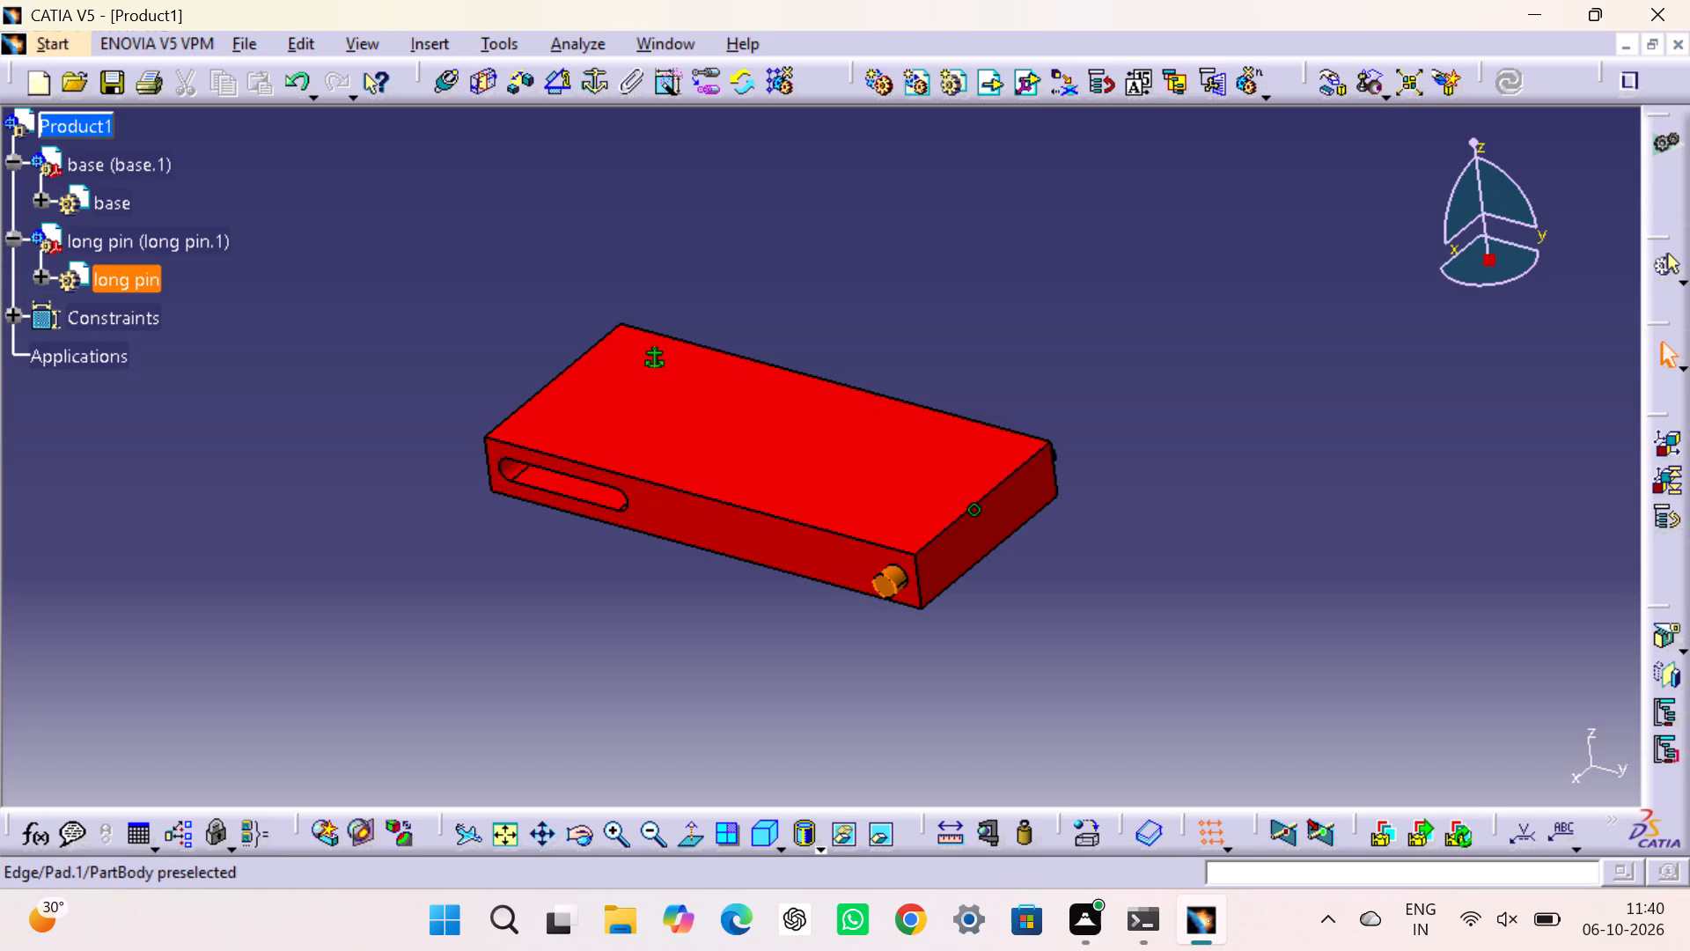
{"action": "left_click_drag", "start_coordinate": [883, 588], "coordinate": [797, 637]}
{"action": "left_click", "coordinate": [791, 636]}
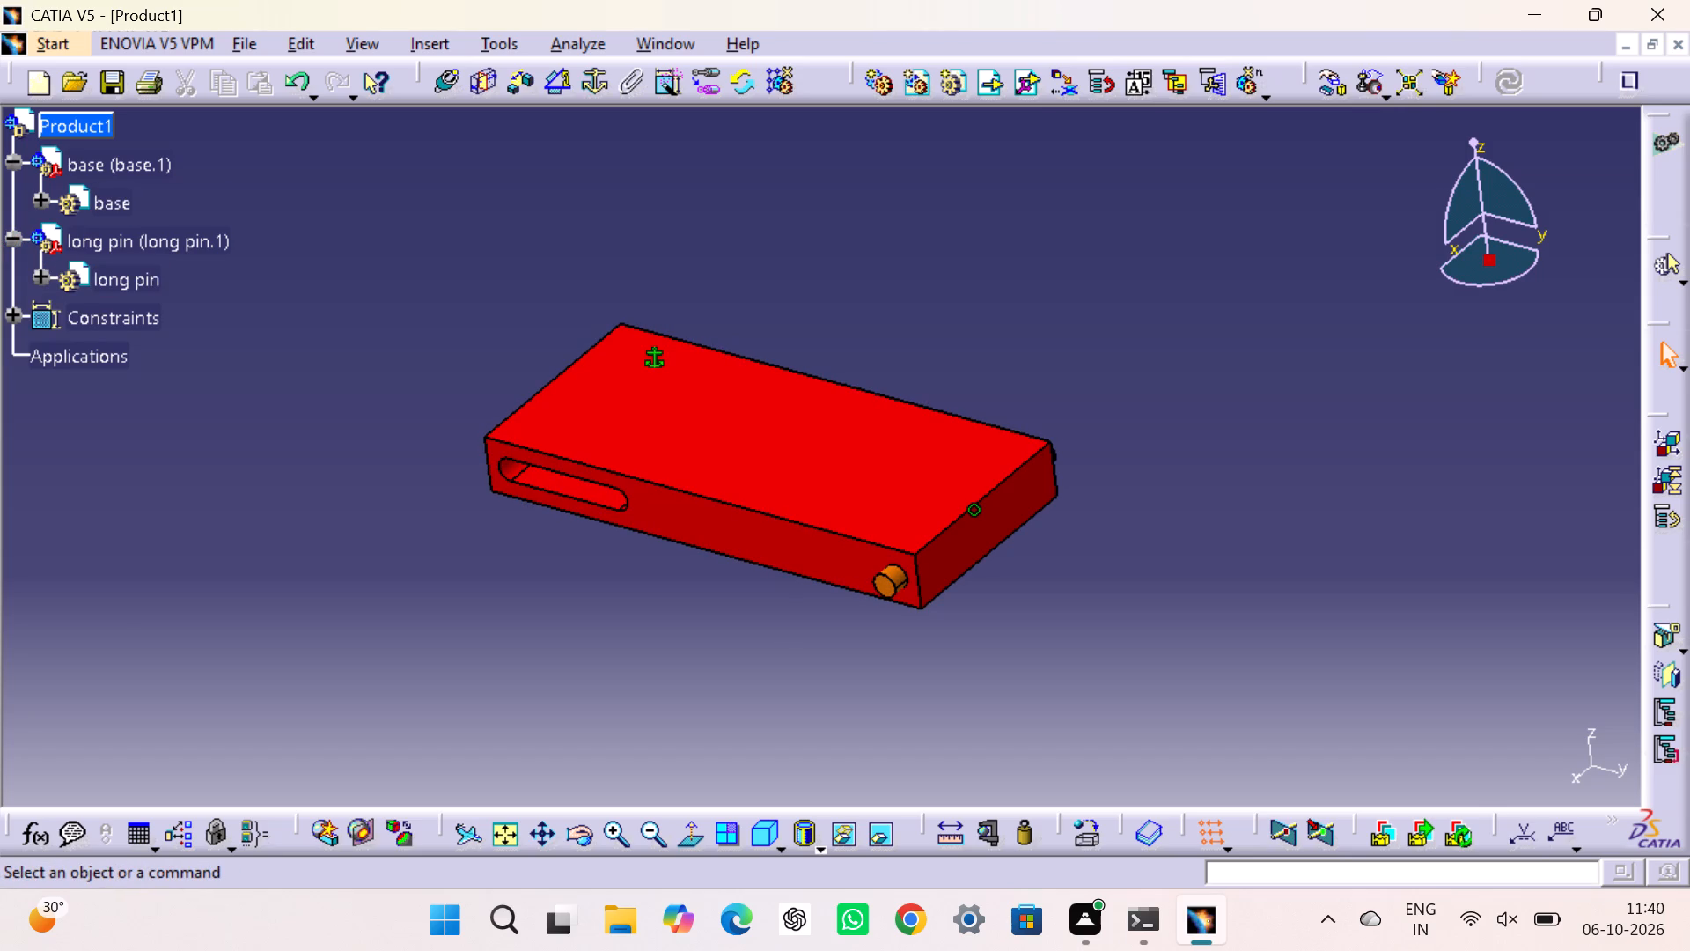
{"action": "left_click", "coordinate": [37, 272]}
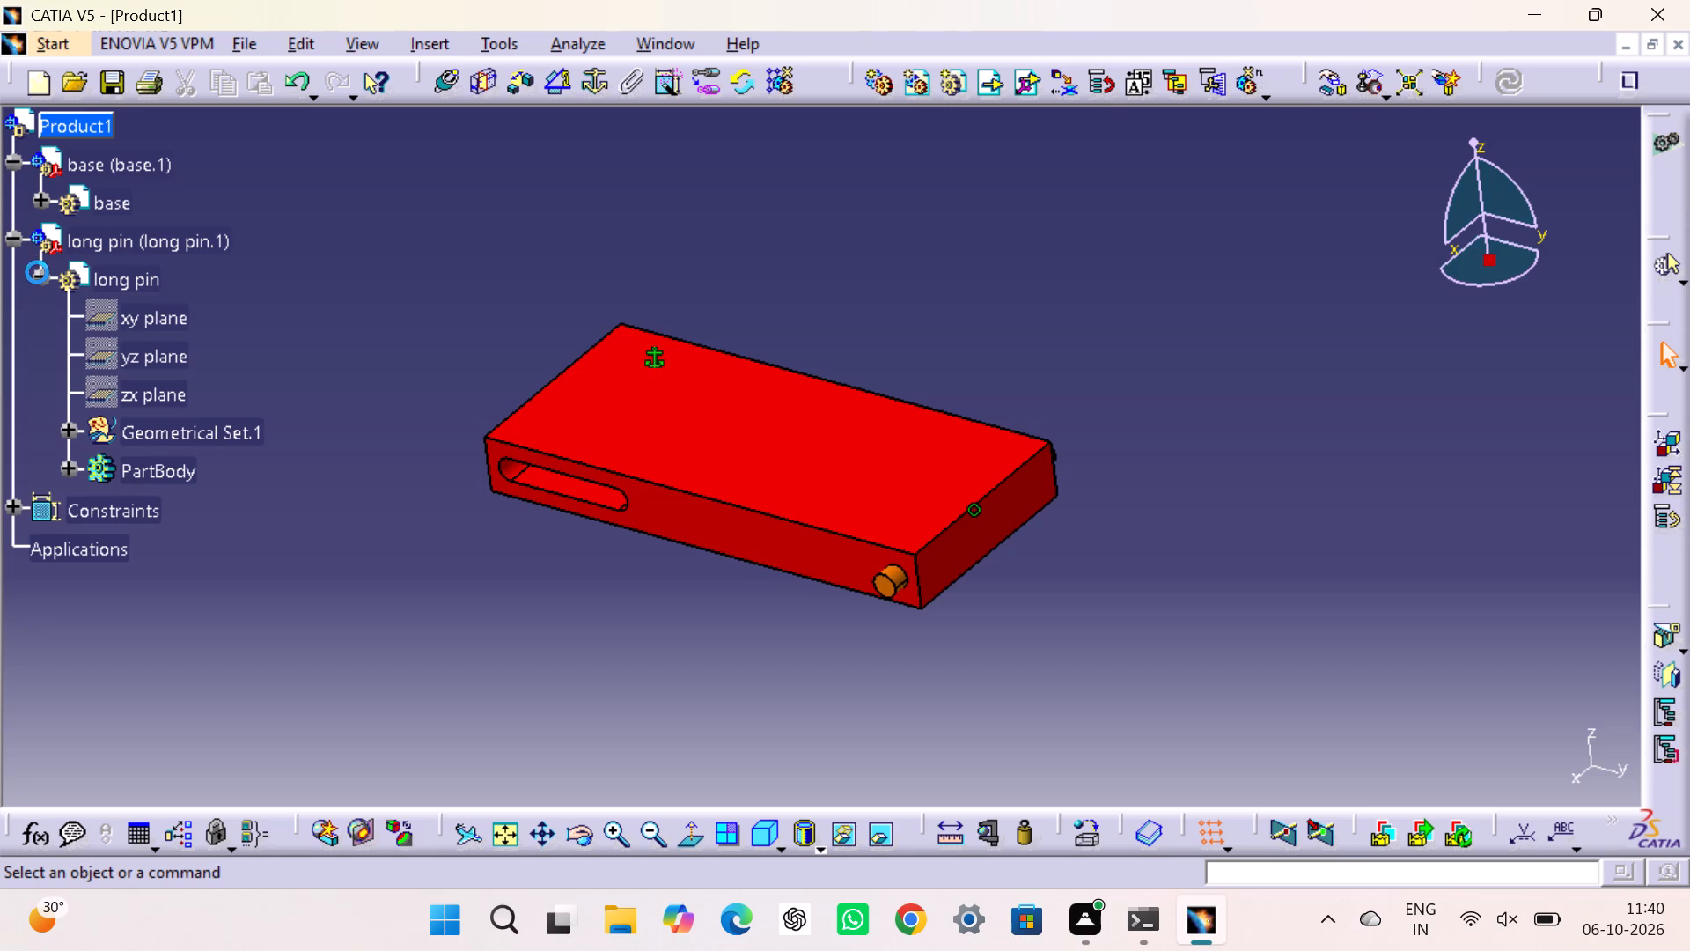
{"action": "left_click", "coordinate": [40, 198]}
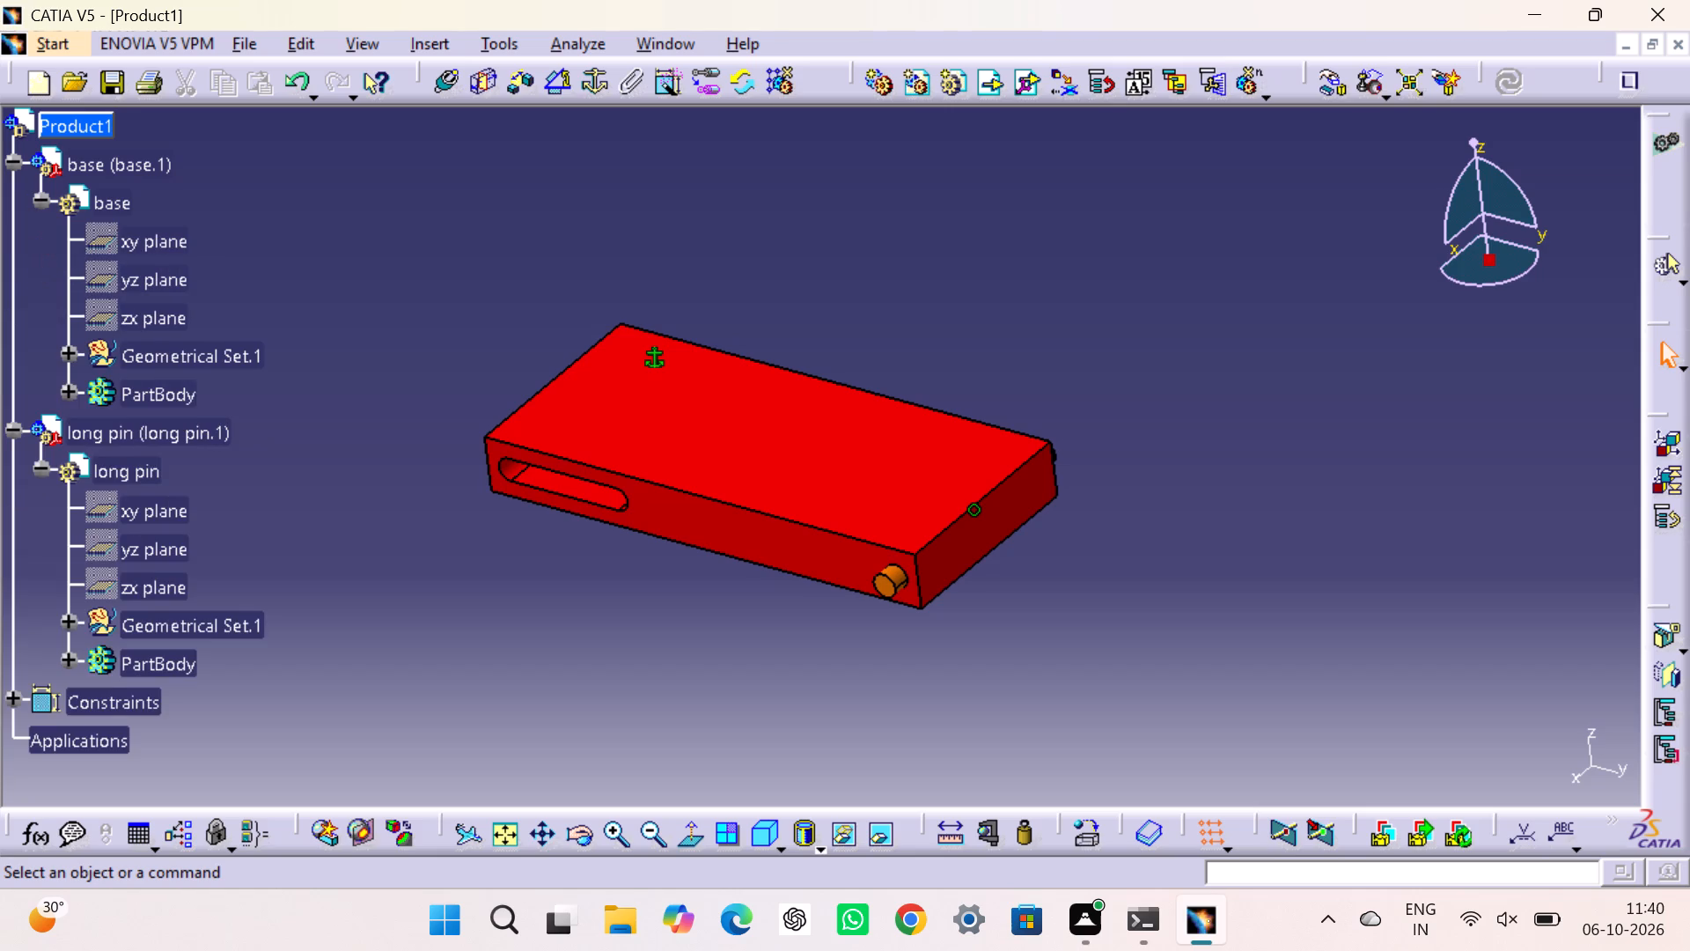
{"action": "left_click", "coordinate": [549, 294]}
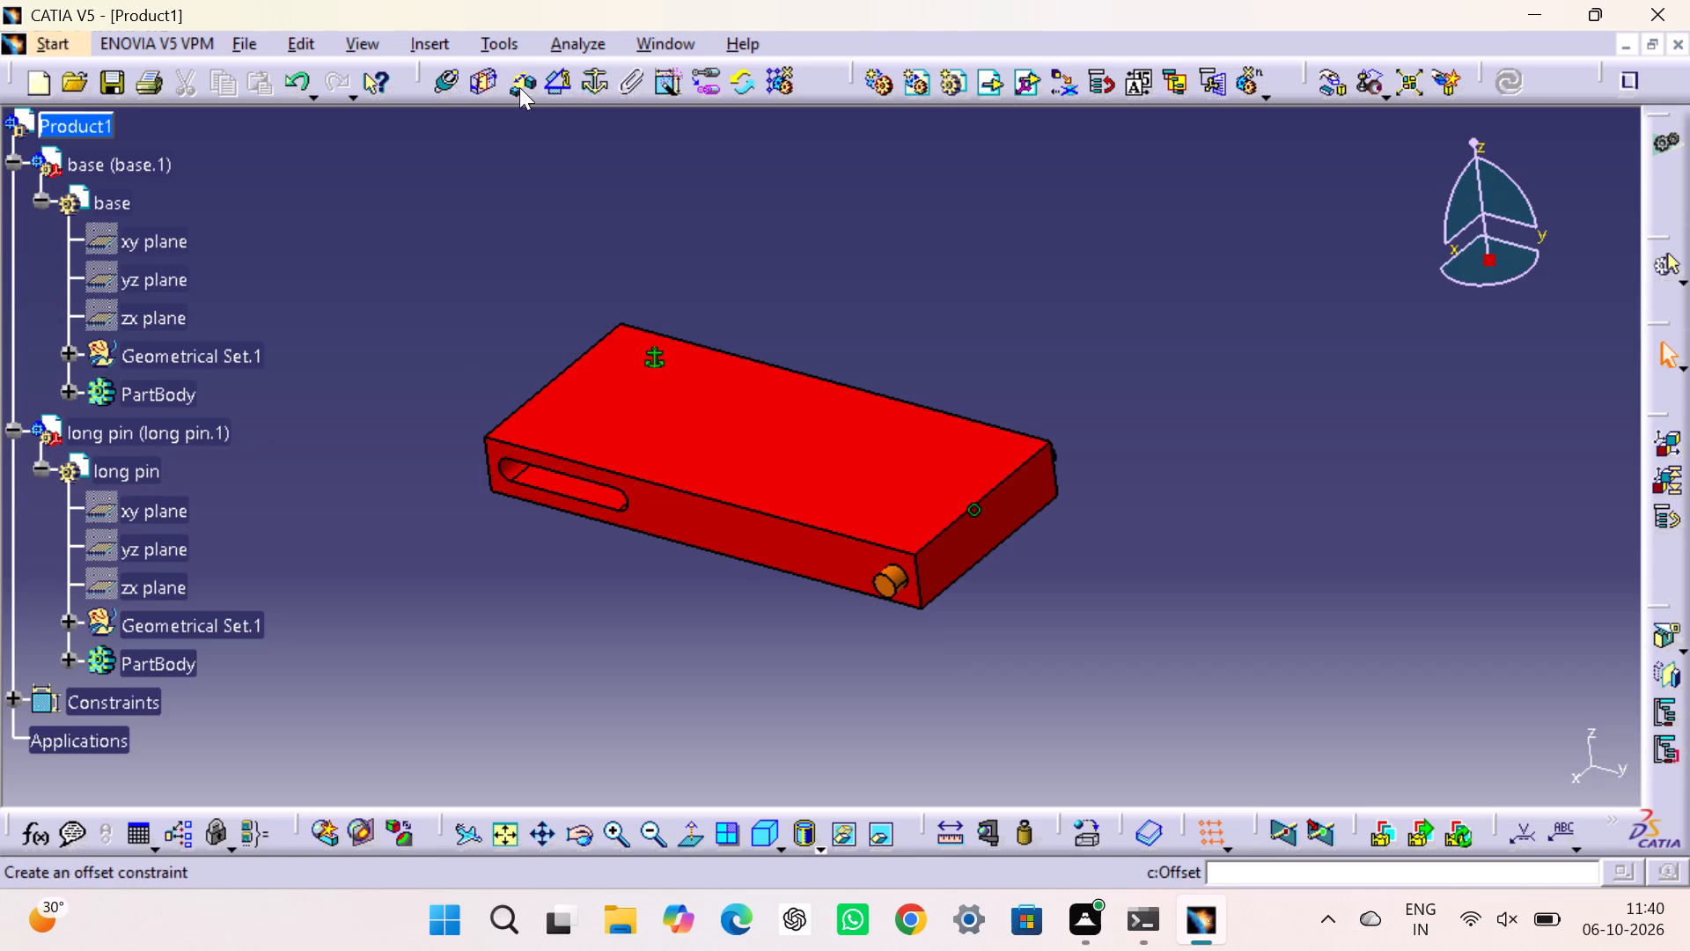
{"action": "left_click", "coordinate": [562, 87]}
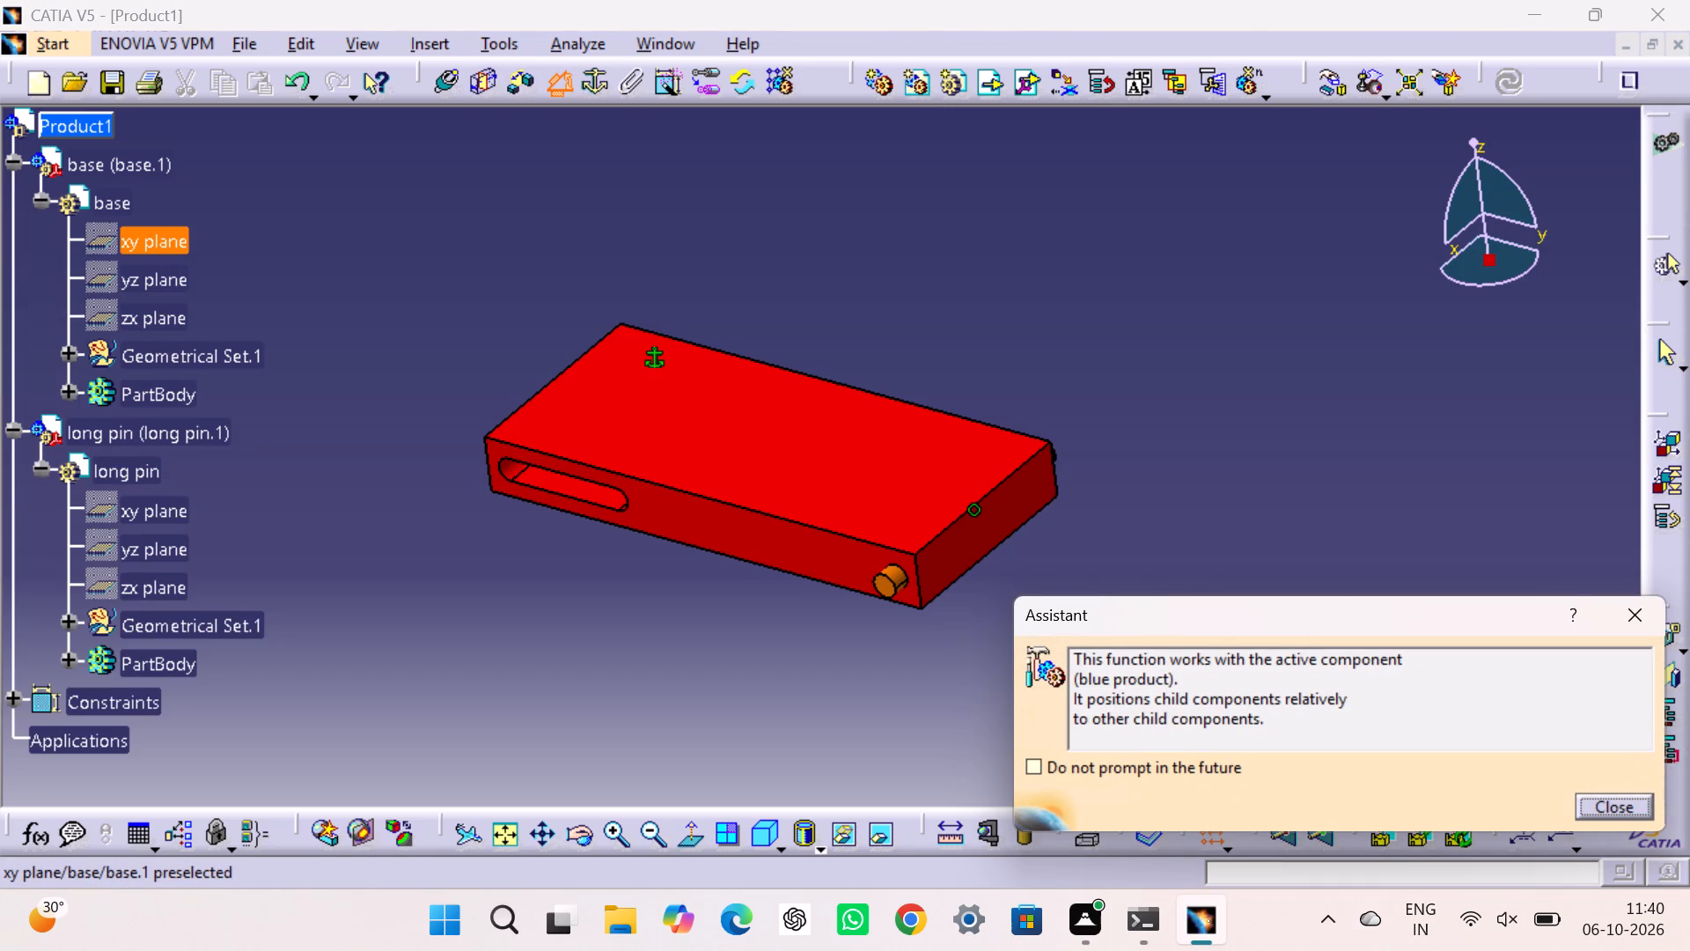
{"action": "left_click", "coordinate": [131, 233]}
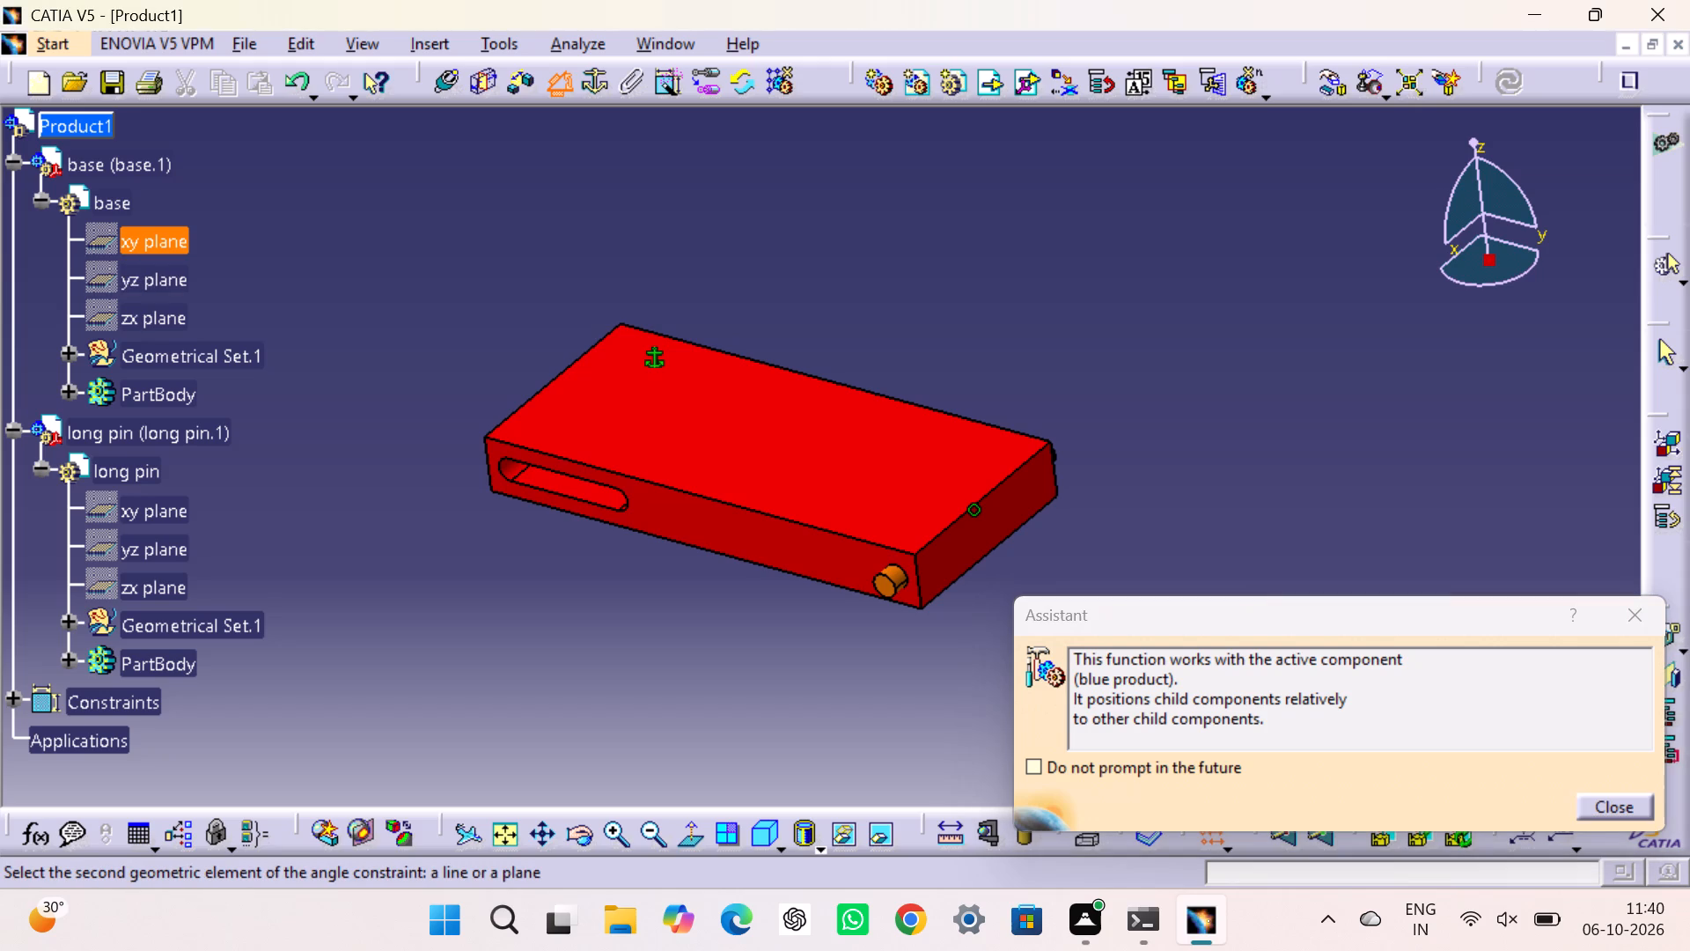
{"action": "left_click", "coordinate": [152, 508]}
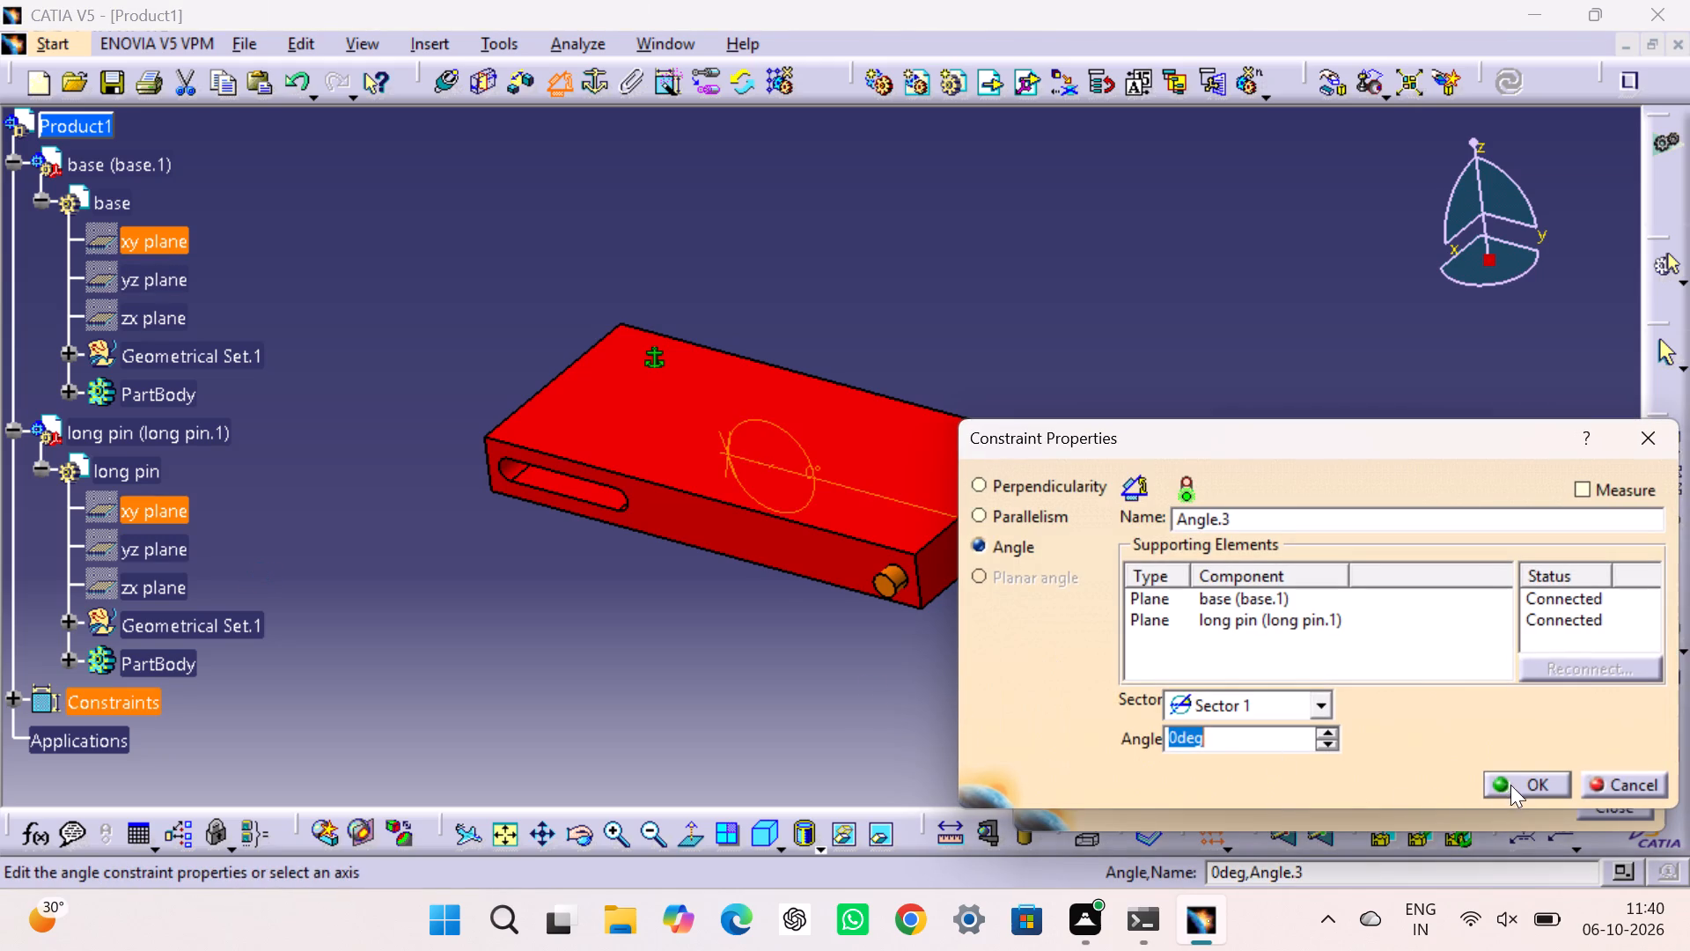
{"action": "left_click", "coordinate": [1510, 785]}
{"action": "left_click", "coordinate": [1424, 599]}
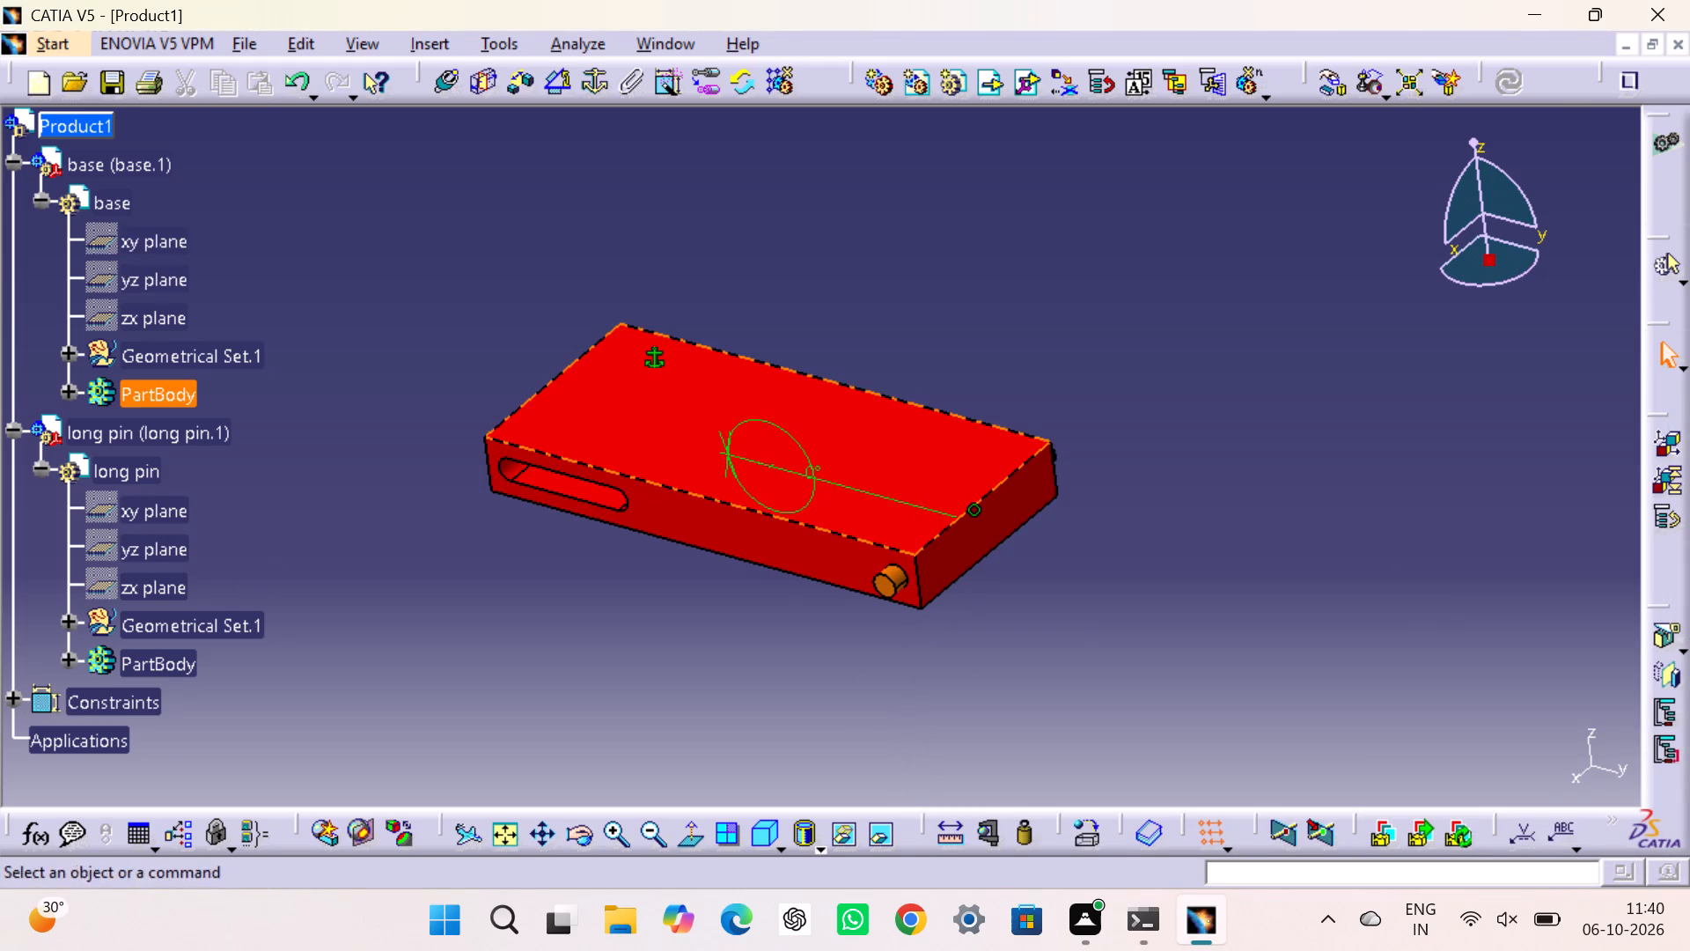
Hide the angle constraint between the two xy planes in the 3D view.
{"action": "right_click", "coordinate": [783, 430]}
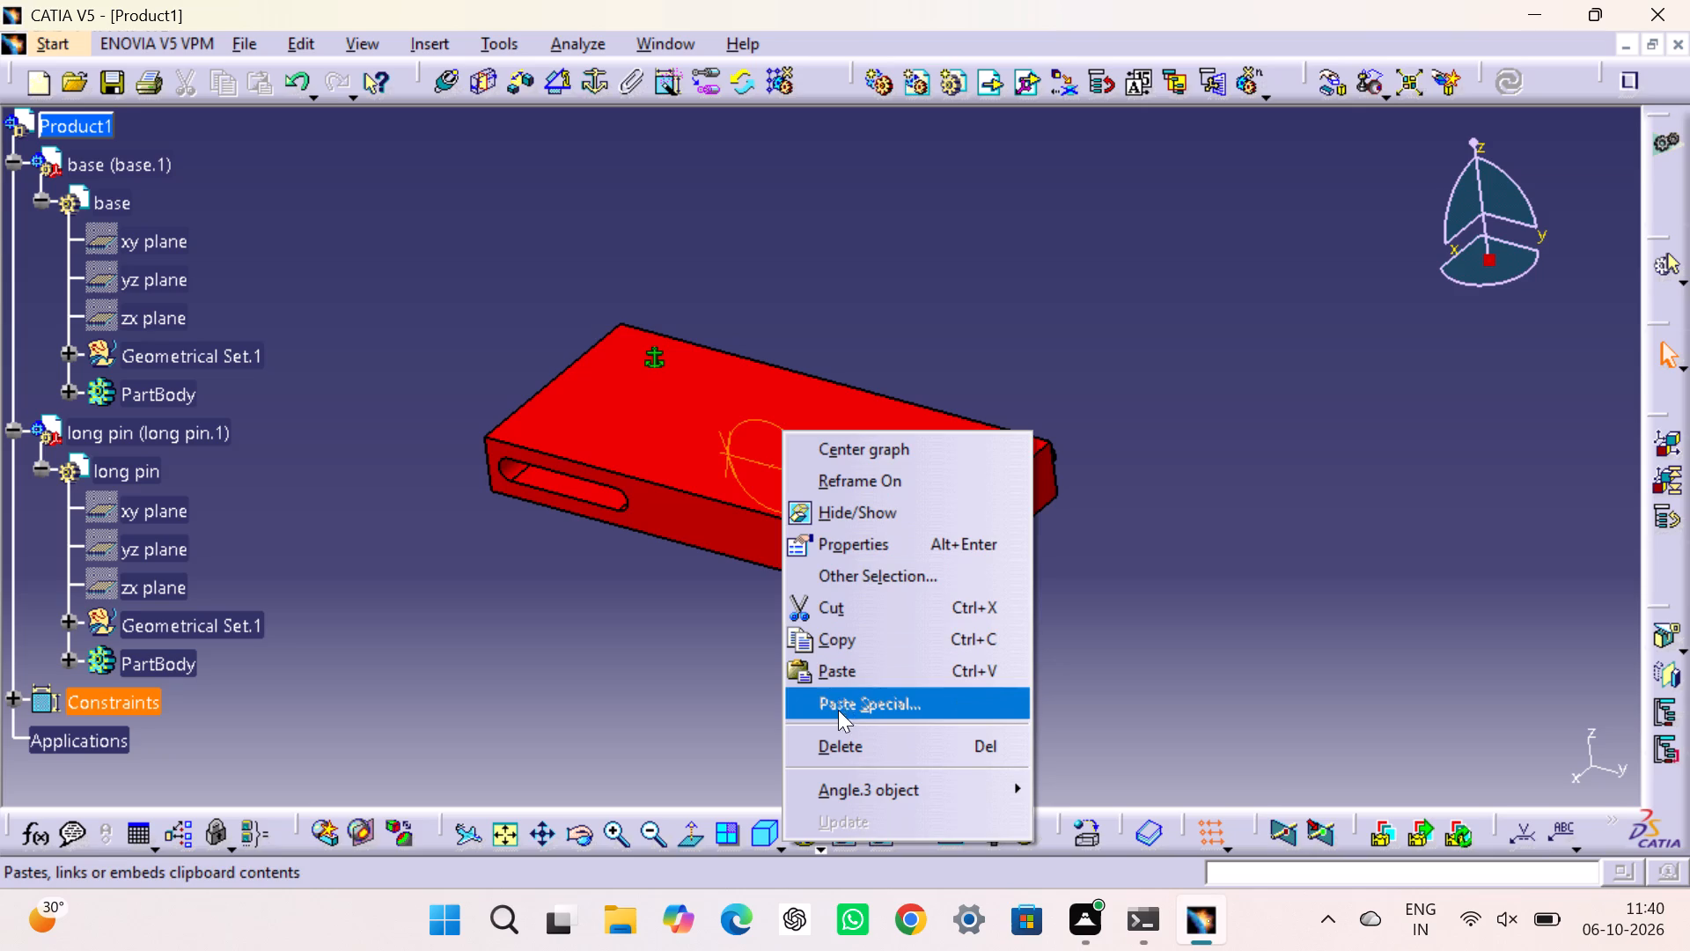
{"action": "left_click", "coordinate": [868, 512]}
{"action": "left_click", "coordinate": [1194, 468]}
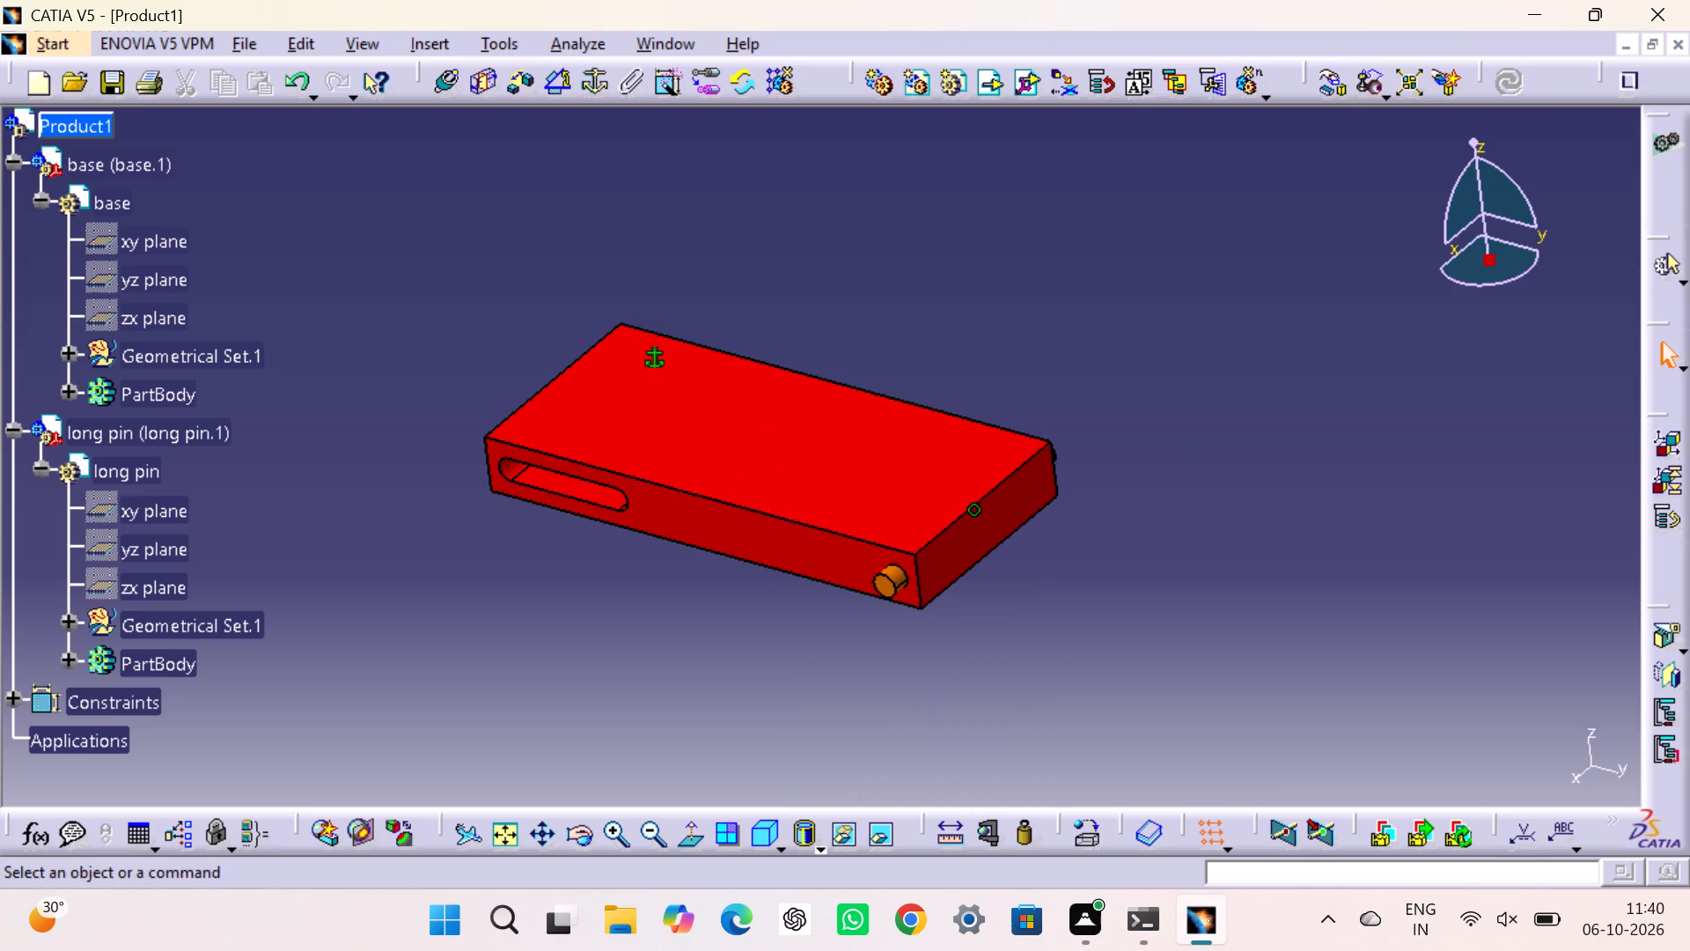
Check the component degrees of freedom of the long pin.
{"action": "right_click", "coordinate": [209, 428]}
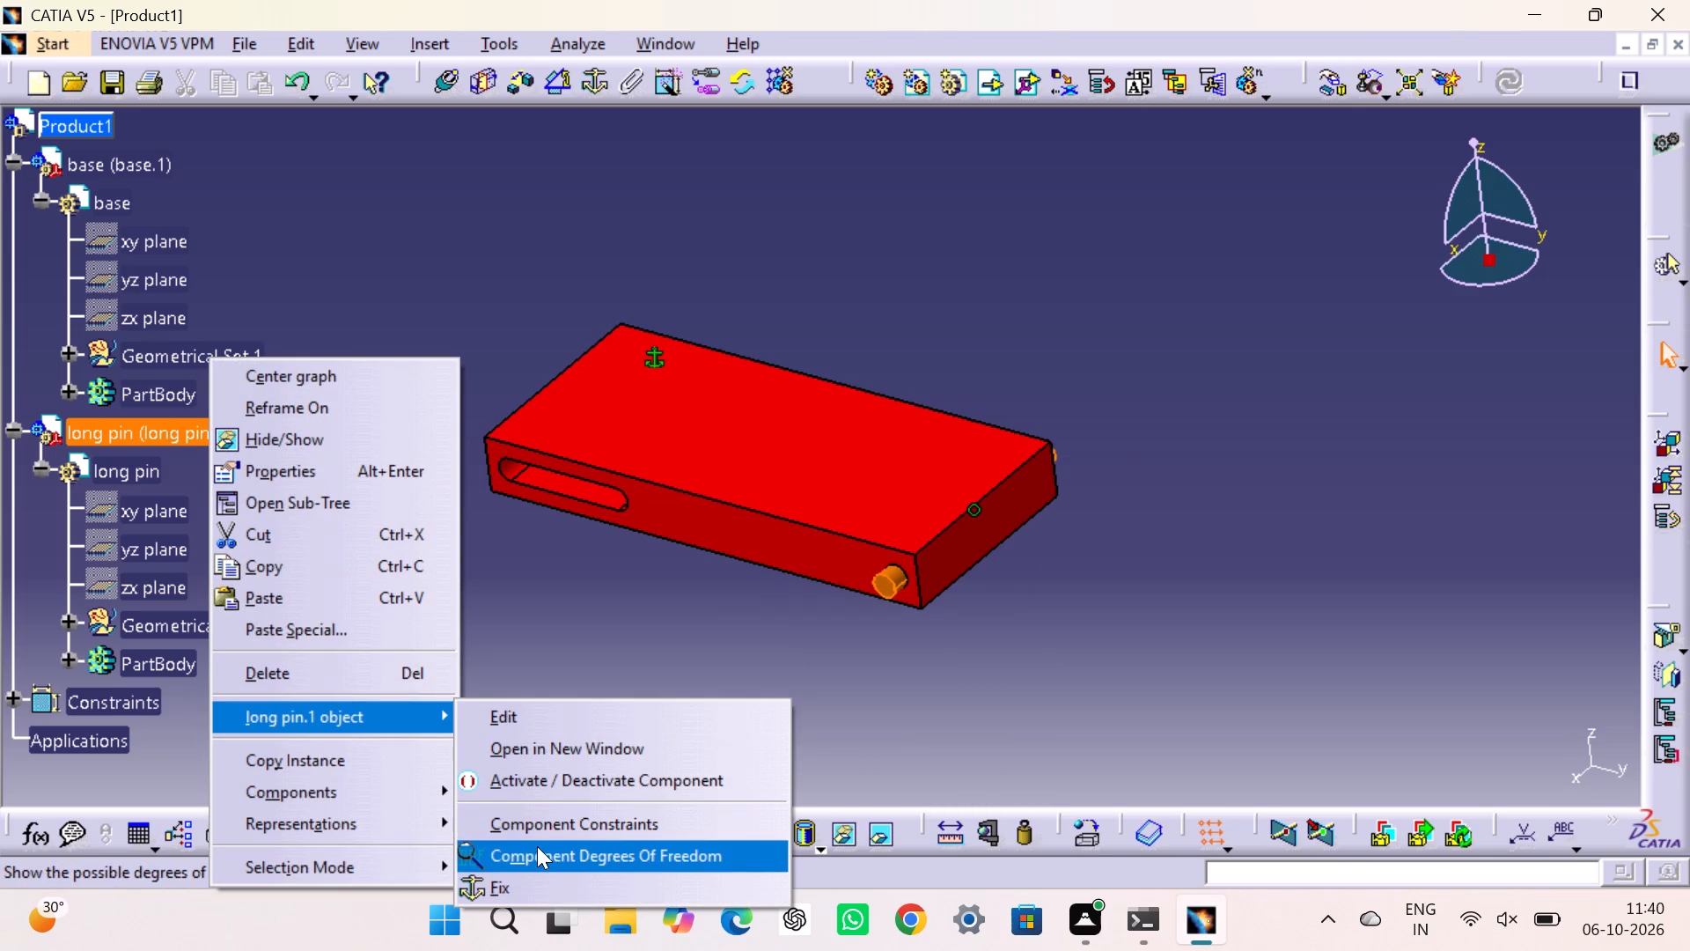
{"action": "left_click", "coordinate": [537, 846]}
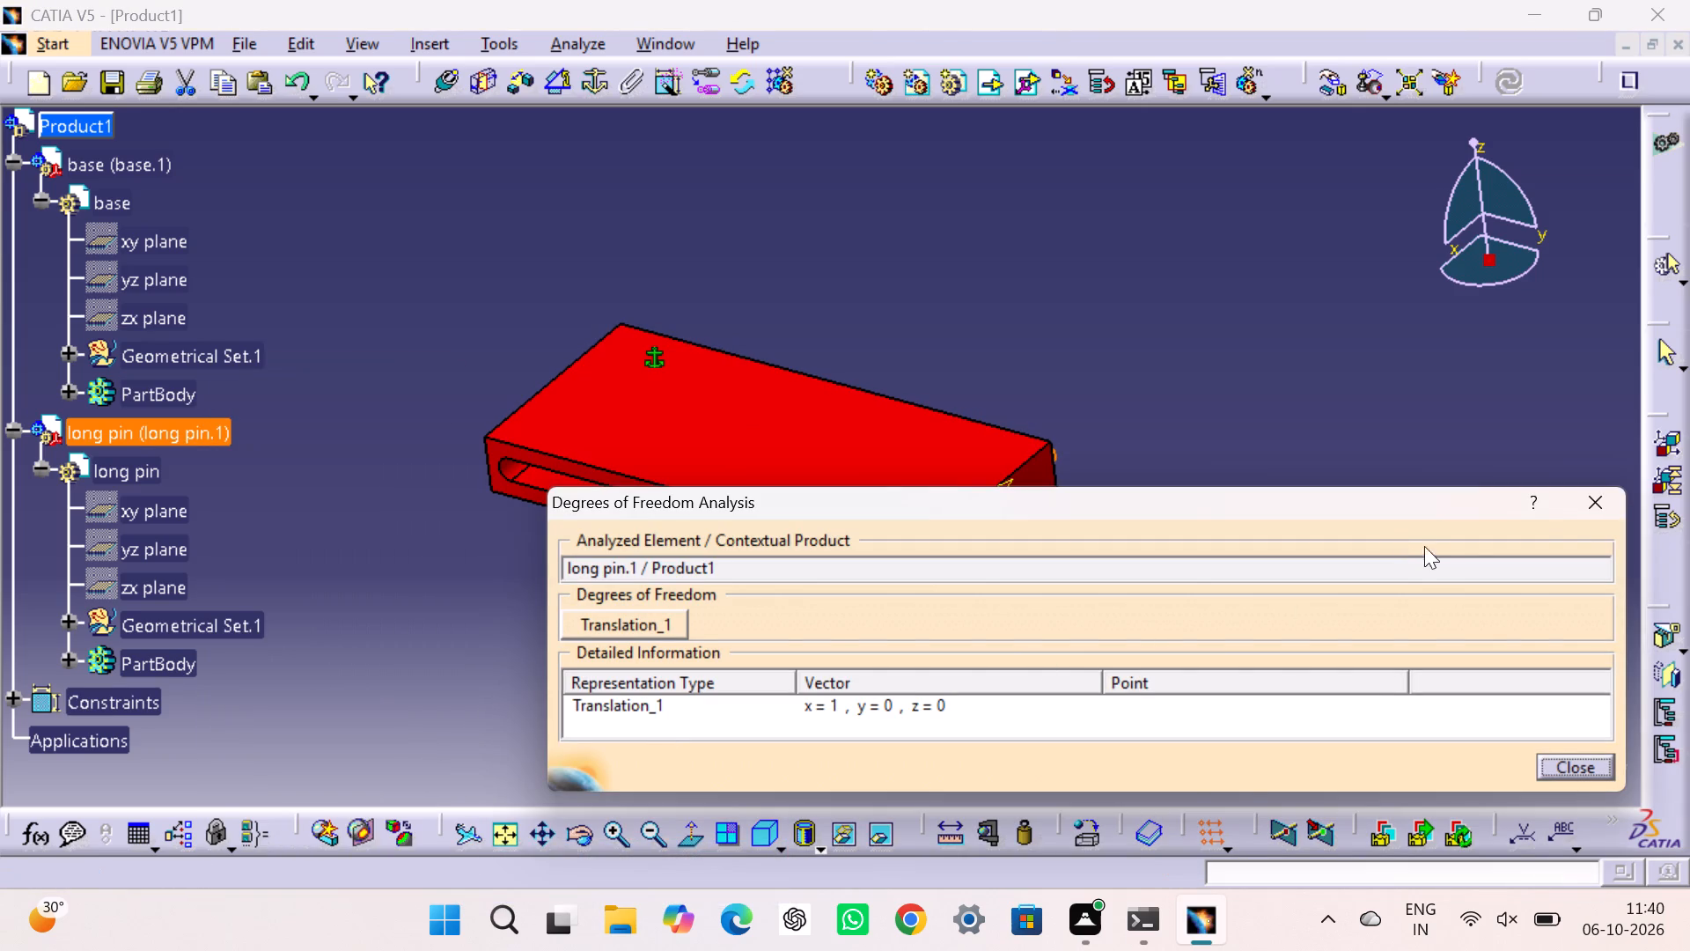
{"action": "left_click", "coordinate": [1583, 501]}
{"action": "left_click_drag", "start_coordinate": [1436, 469], "coordinate": [1422, 463]}
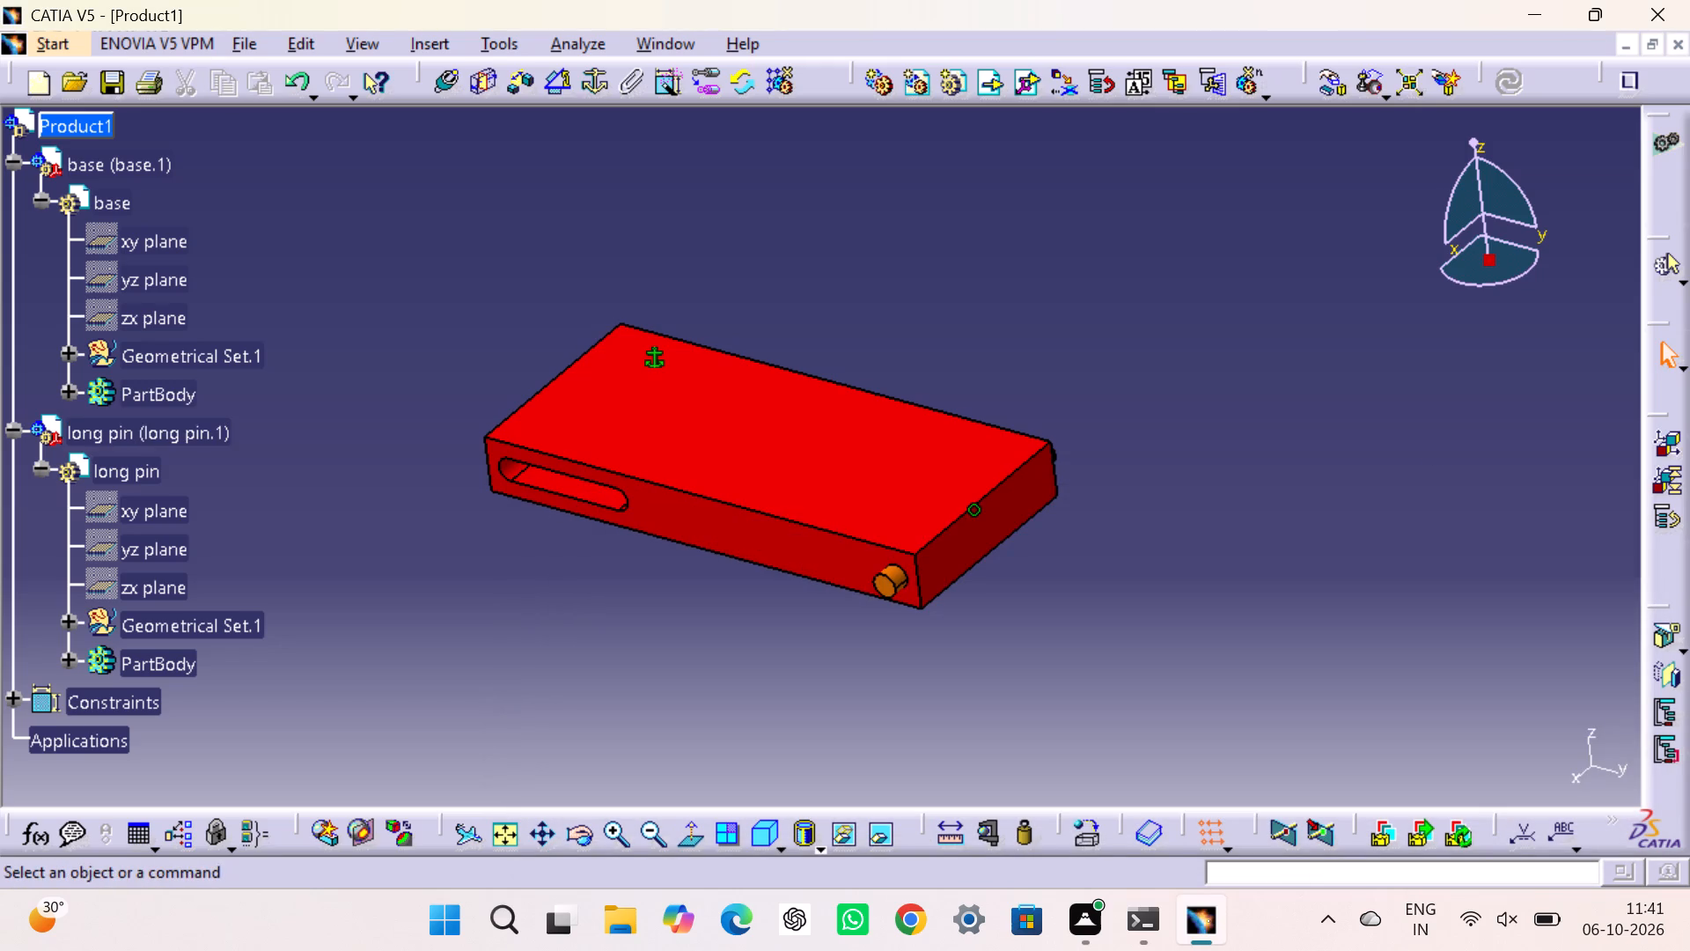
Add a 0 deg Angle constraint between the base's yz plane and the long pin's yz plane.
{"action": "left_click", "coordinate": [567, 85]}
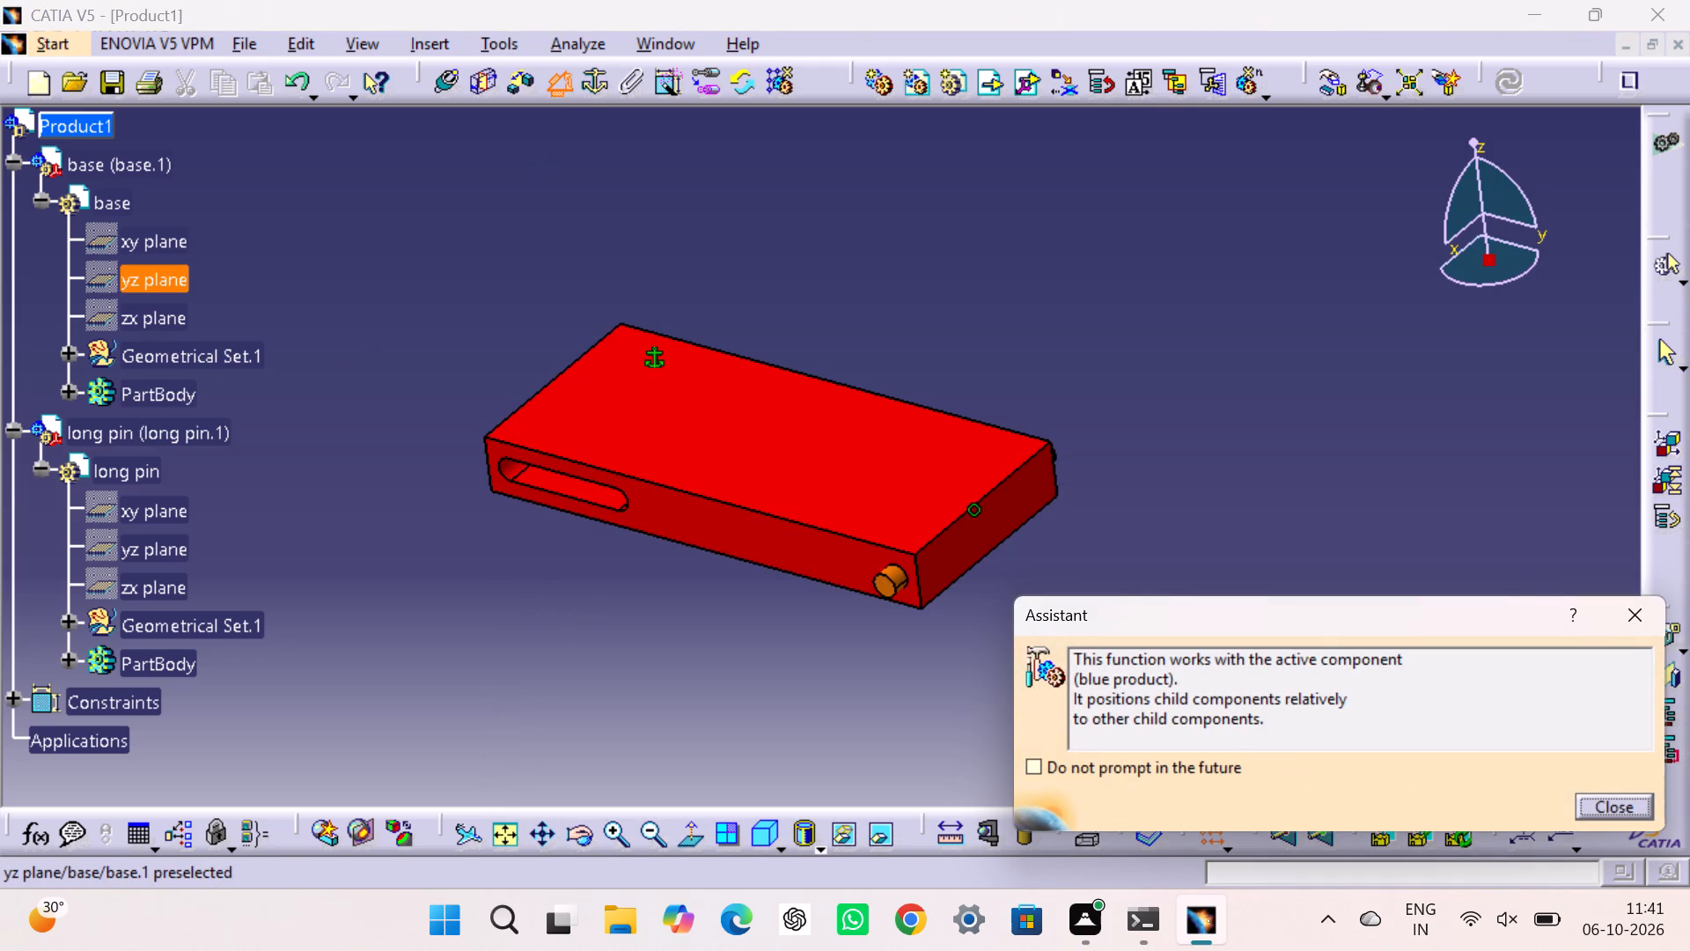
{"action": "left_click", "coordinate": [171, 287]}
{"action": "left_click", "coordinate": [168, 544]}
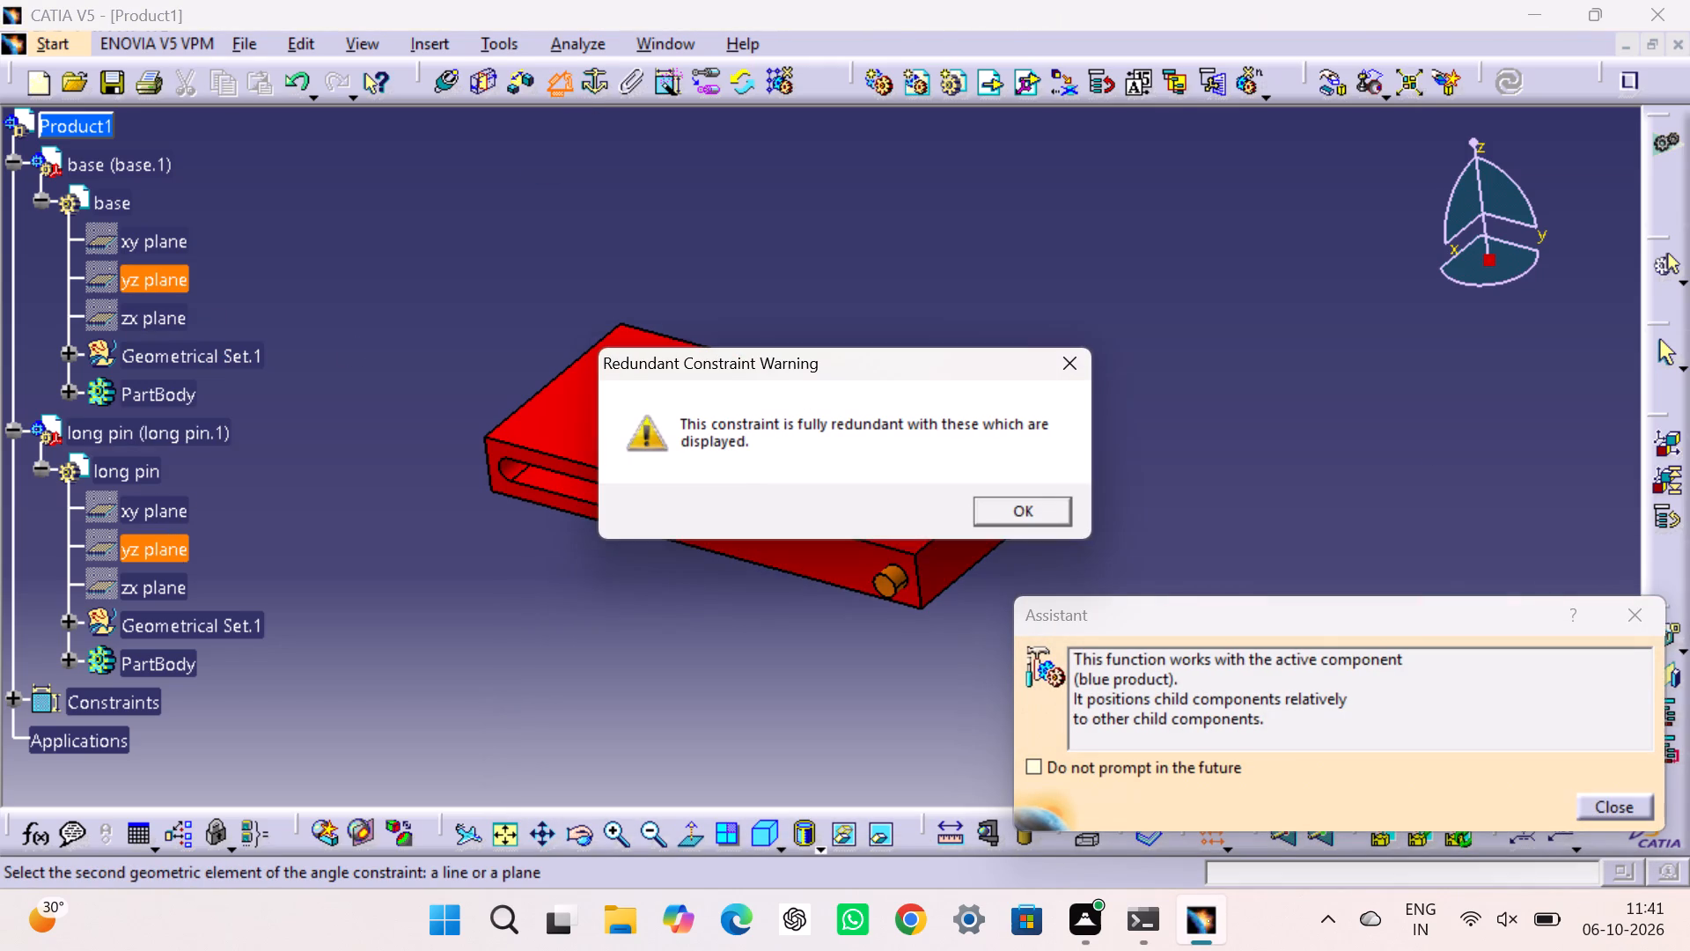
{"action": "left_click", "coordinate": [1053, 503]}
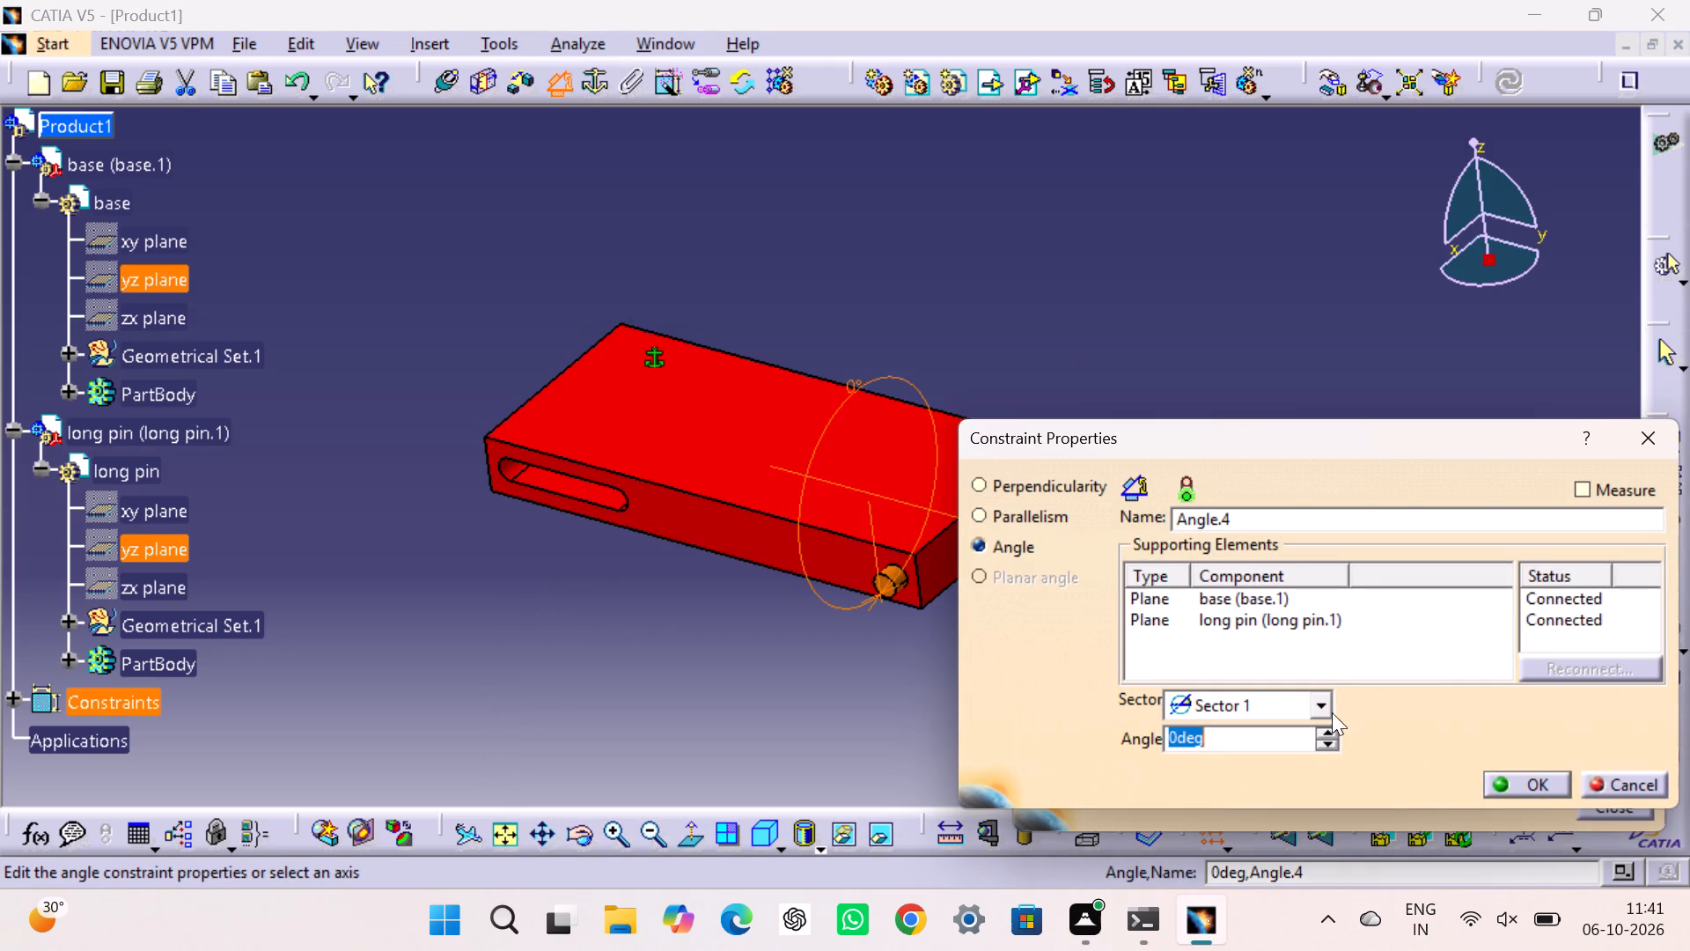
{"action": "left_click", "coordinate": [1533, 779]}
{"action": "left_click_drag", "start_coordinate": [1482, 598], "coordinate": [1453, 579]}
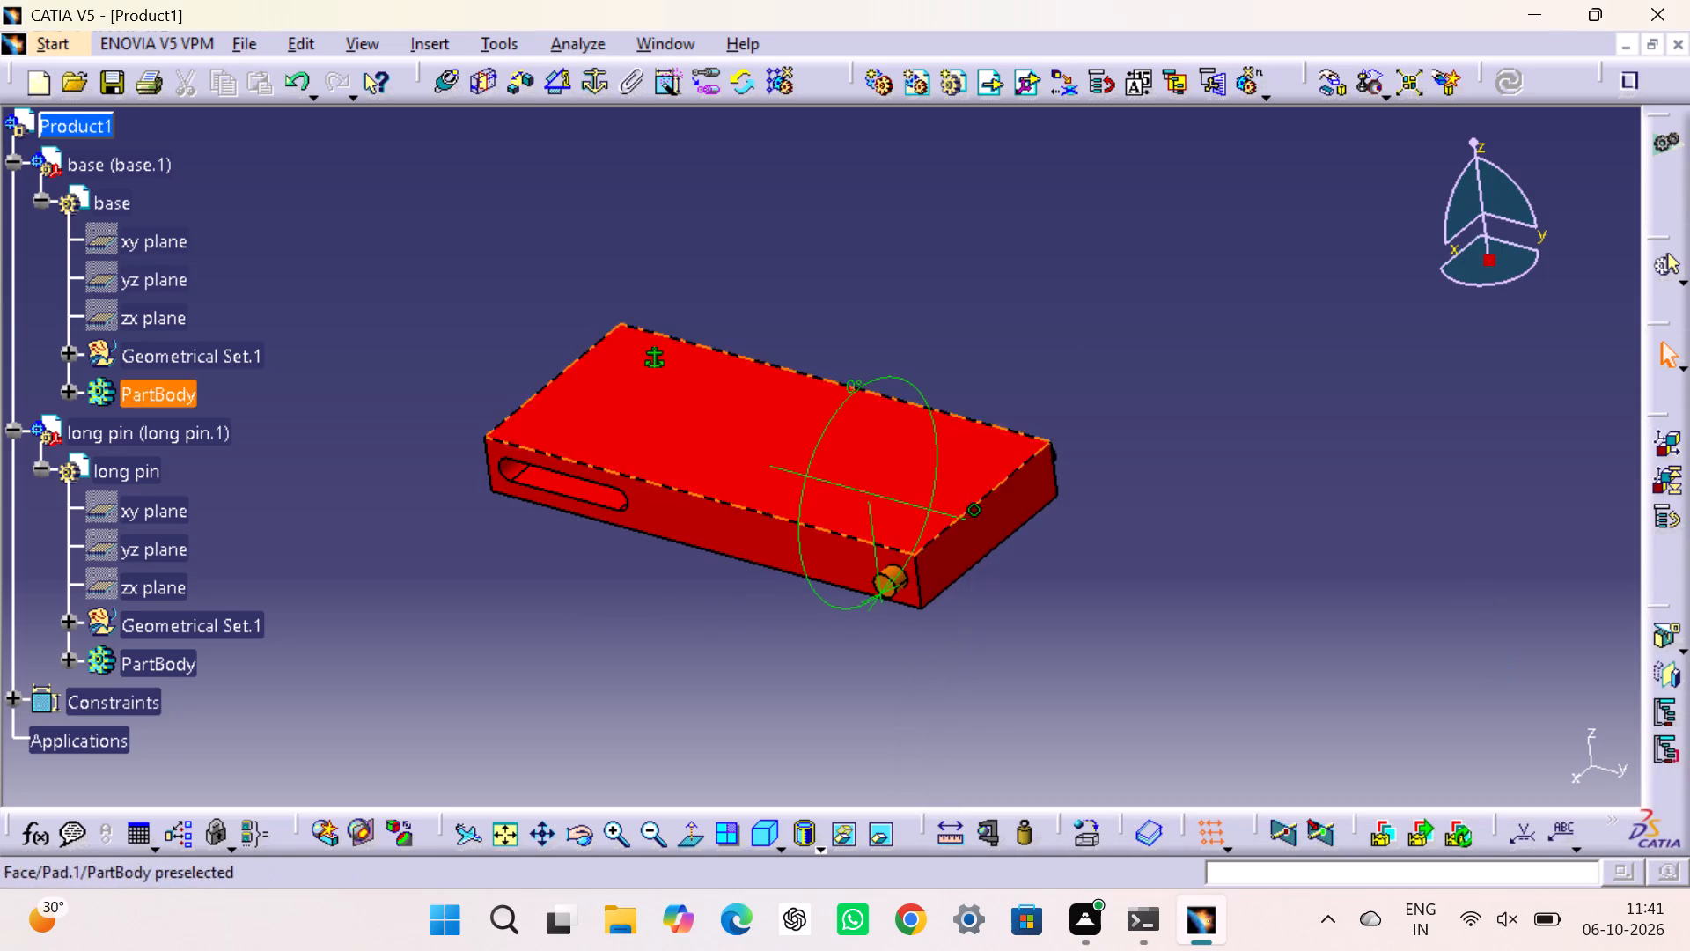
Add a 0 deg Angle constraint between the base's zx plane and the long pin's zx plane.
{"action": "left_click", "coordinate": [563, 87]}
{"action": "left_click", "coordinate": [165, 310]}
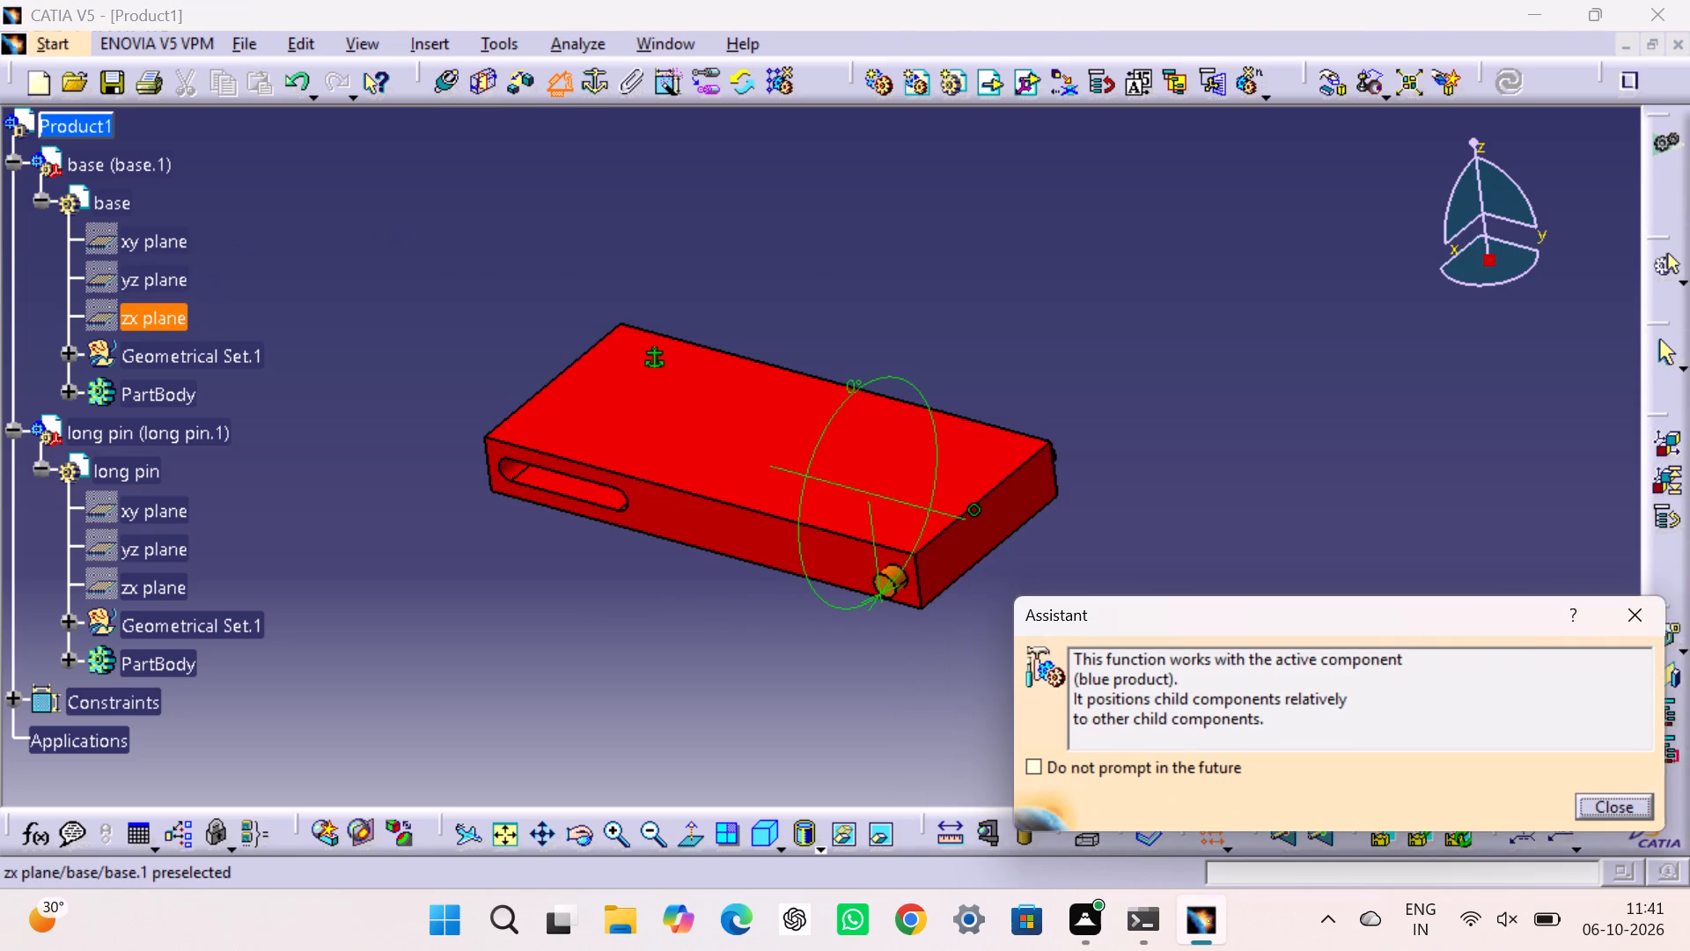
{"action": "left_click", "coordinate": [134, 579]}
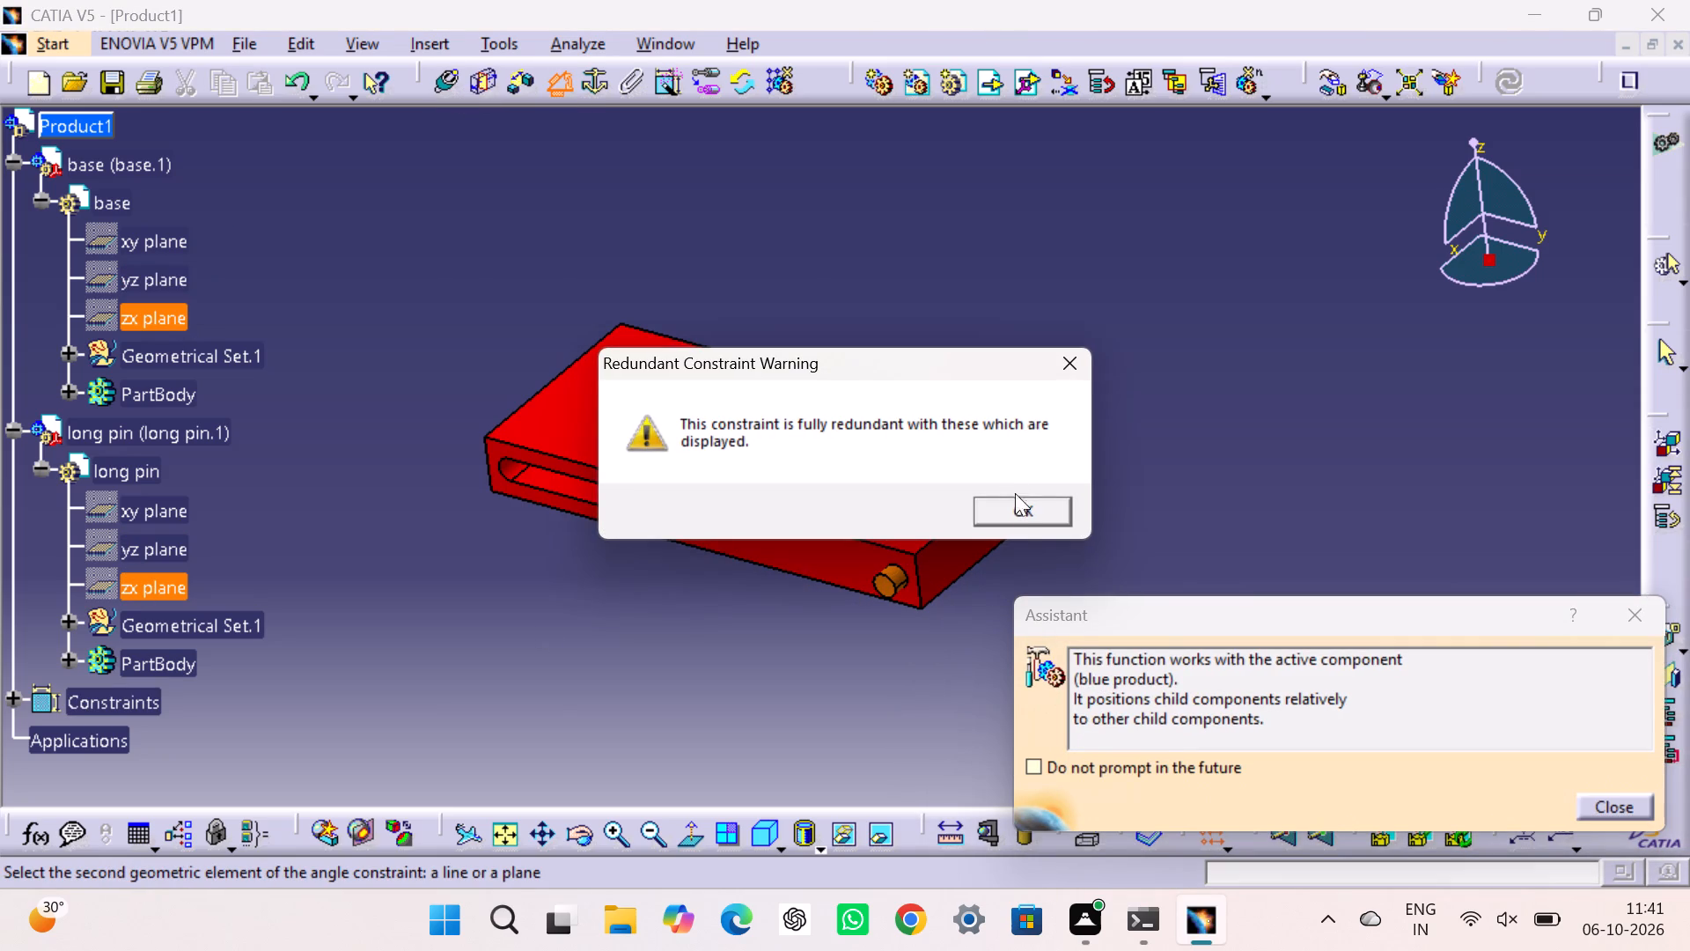
{"action": "left_click", "coordinate": [1022, 517]}
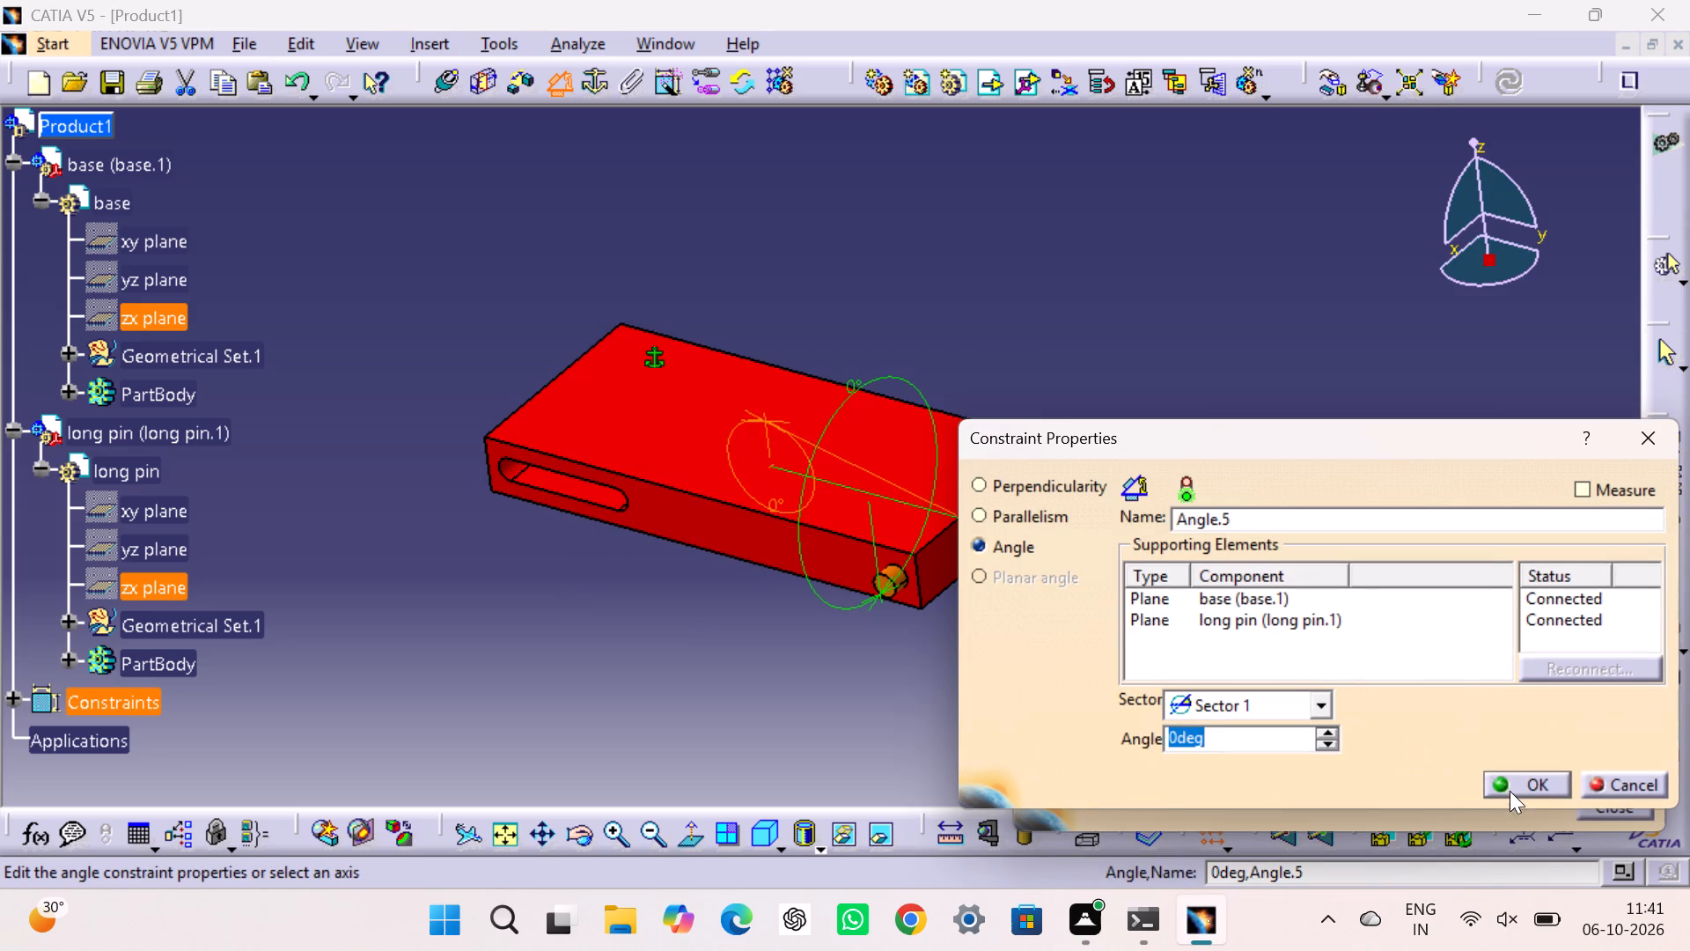
{"action": "left_click_drag", "start_coordinate": [1510, 790], "coordinate": [1509, 782]}
{"action": "left_click", "coordinate": [1430, 591]}
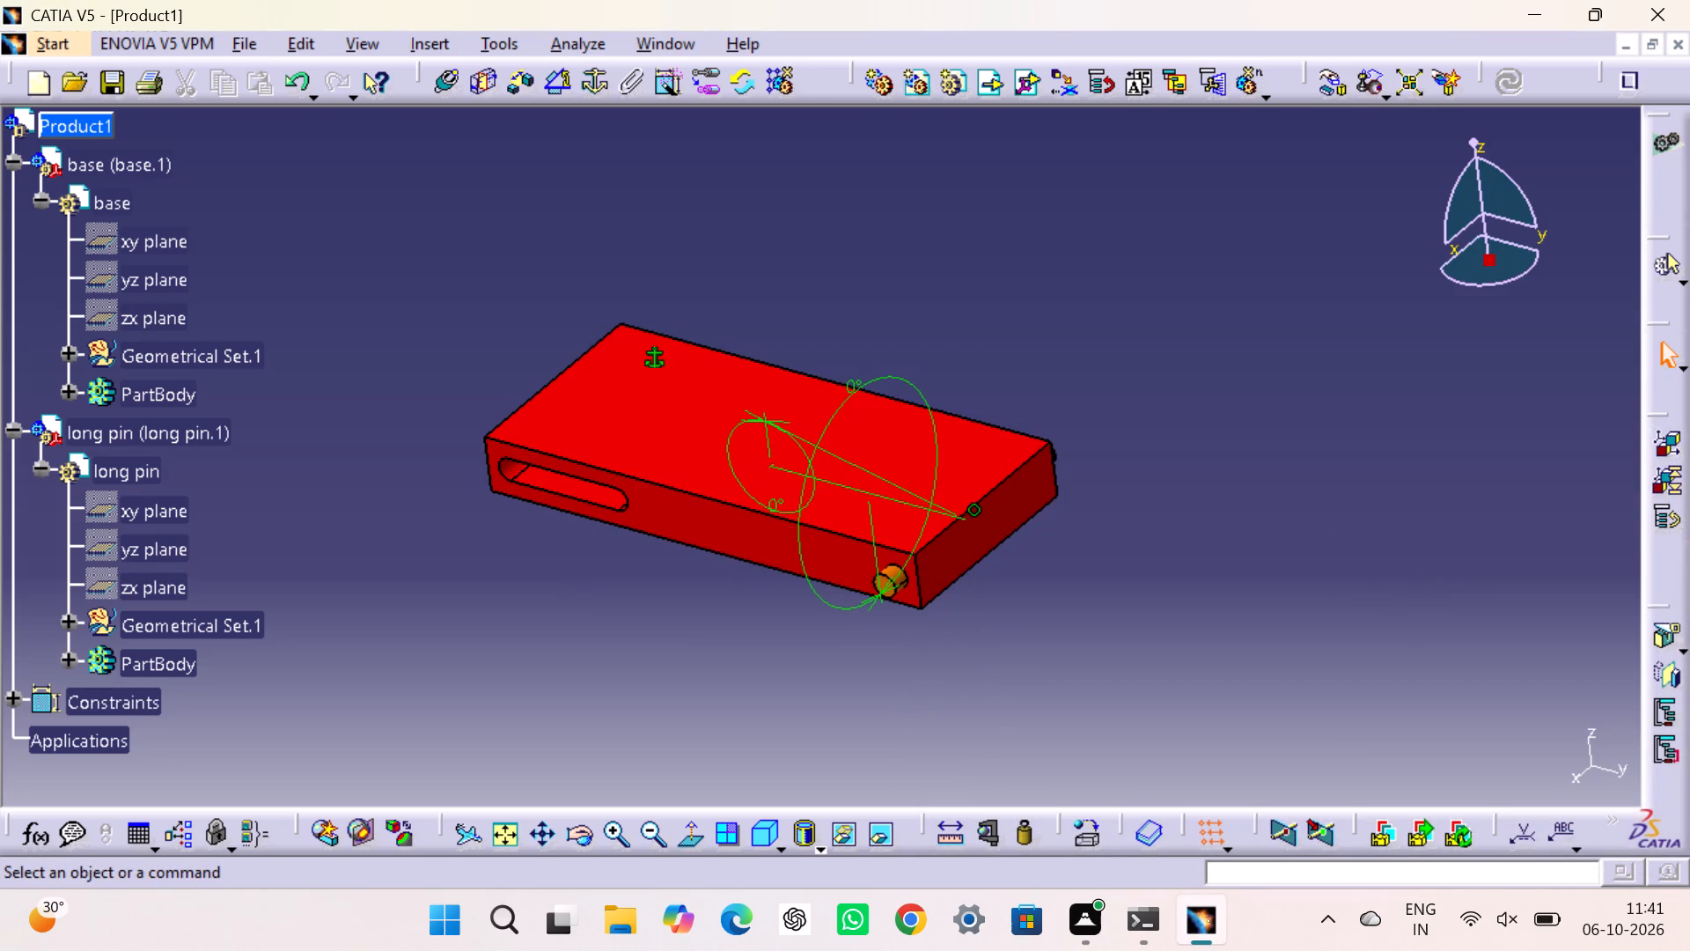
Hide the two 0 deg angle constraints between the yz planes and the zx planes in the 3D view.
{"action": "right_click", "coordinate": [876, 376]}
{"action": "left_click", "coordinate": [938, 463]}
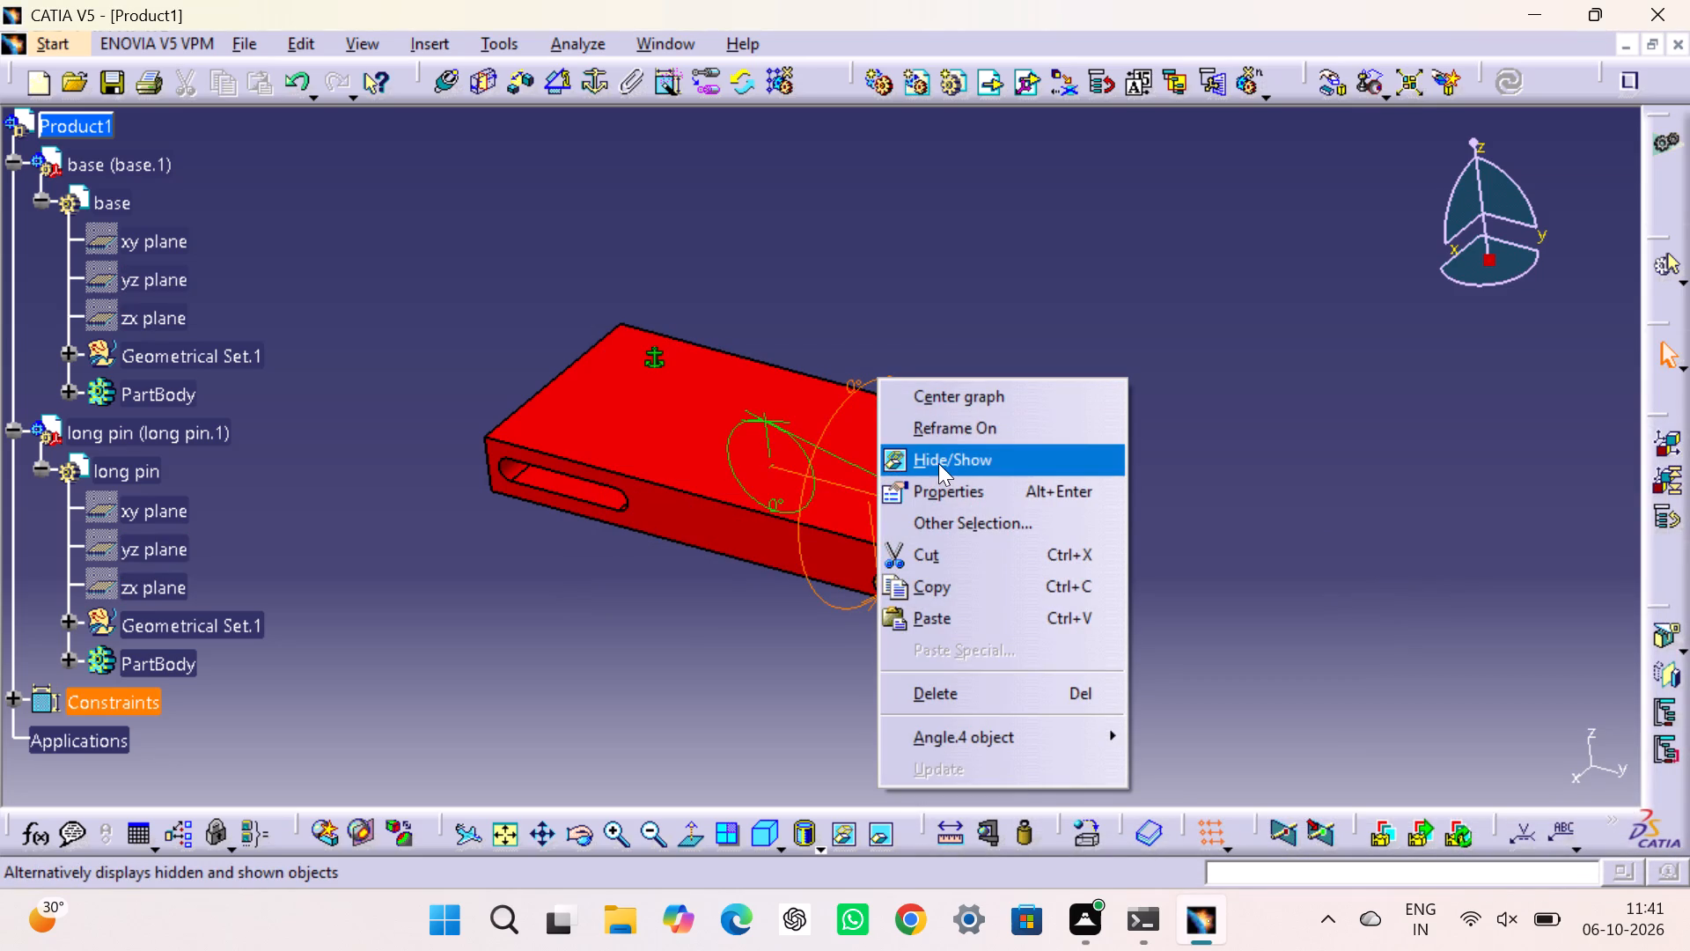
{"action": "right_click", "coordinate": [772, 424]}
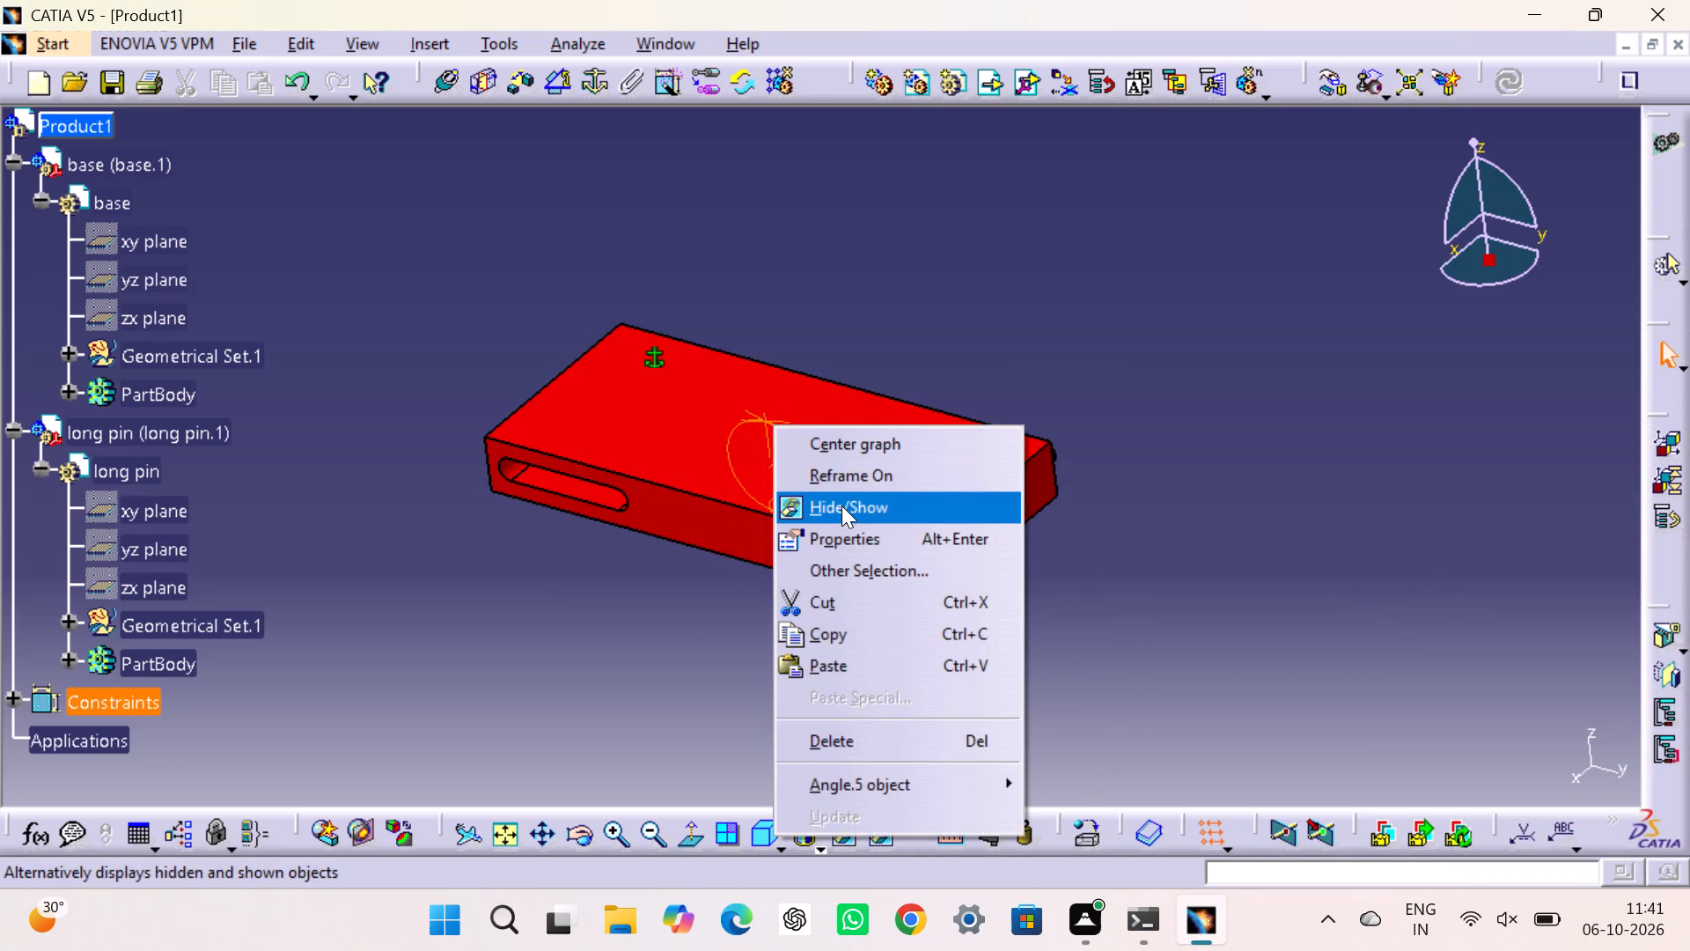
{"action": "left_click", "coordinate": [841, 505]}
{"action": "left_click", "coordinate": [1243, 371]}
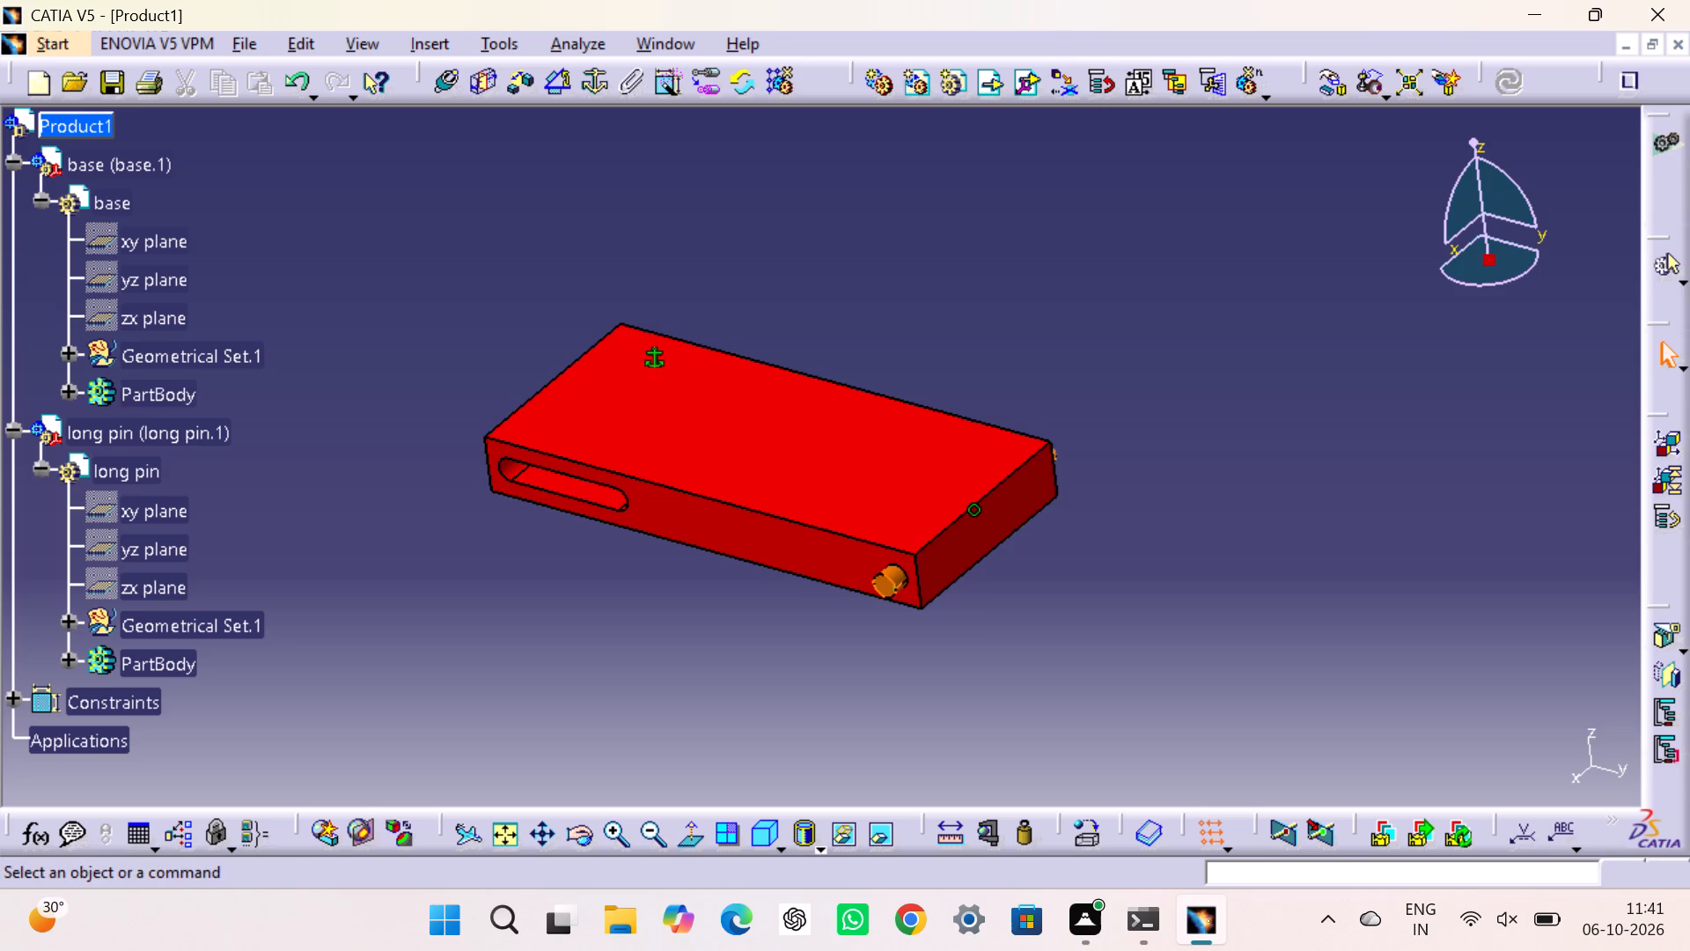
Check the component degrees of freedom of the long pin.
{"action": "right_click", "coordinate": [110, 425]}
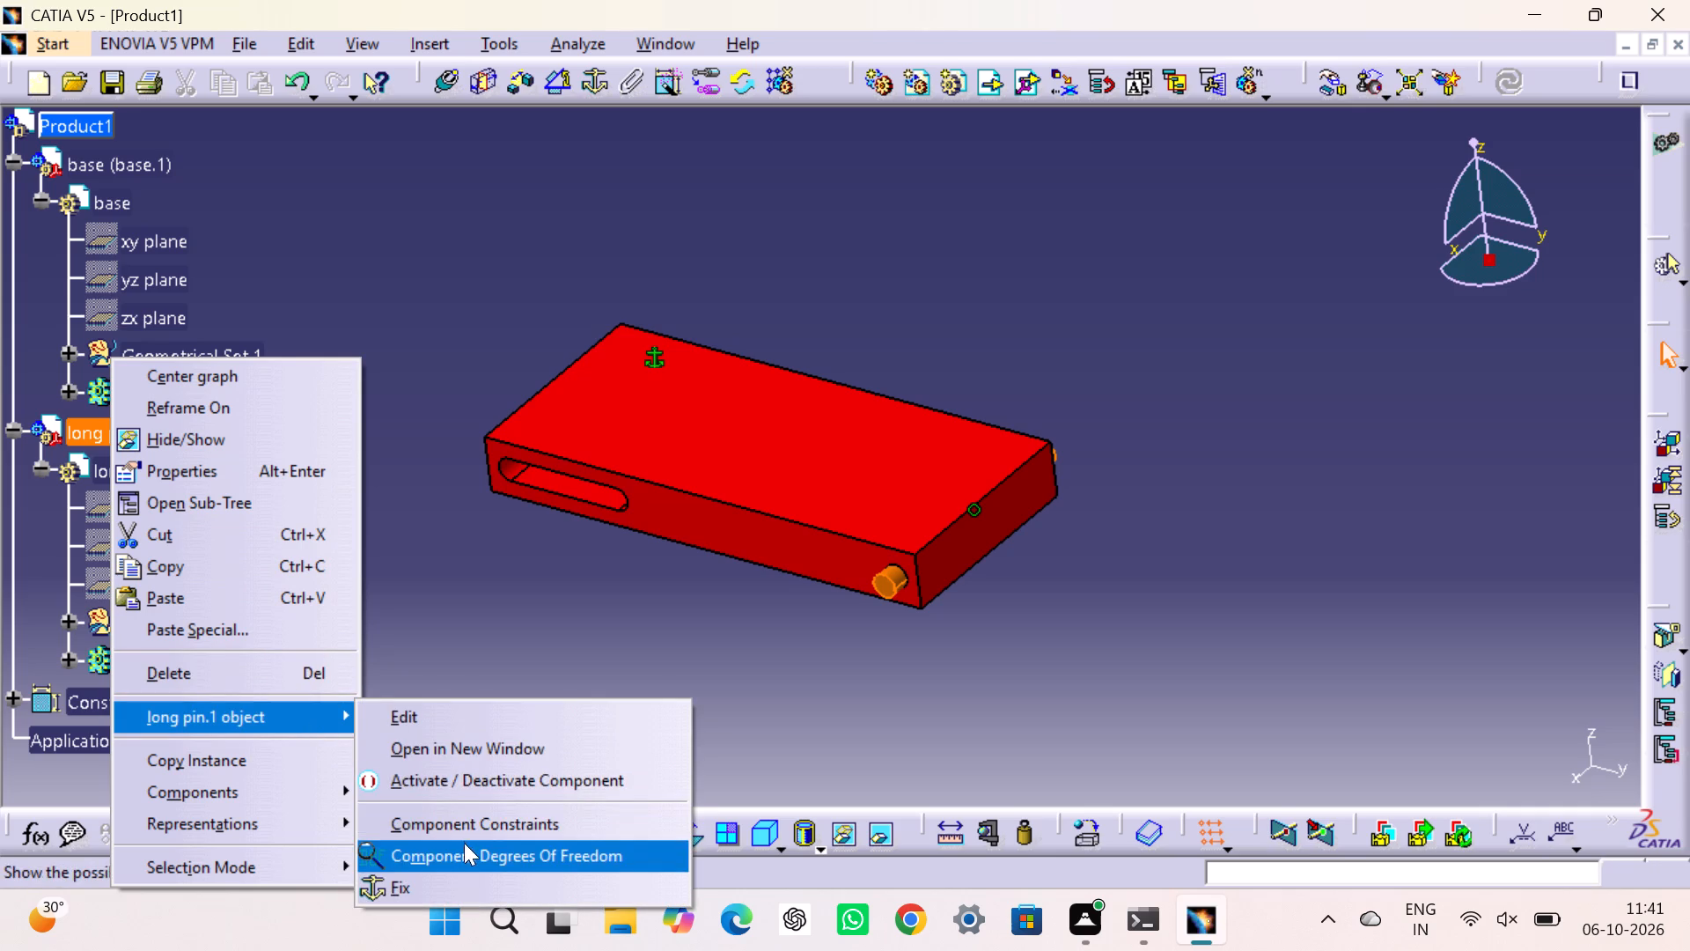
{"action": "left_click", "coordinate": [466, 846]}
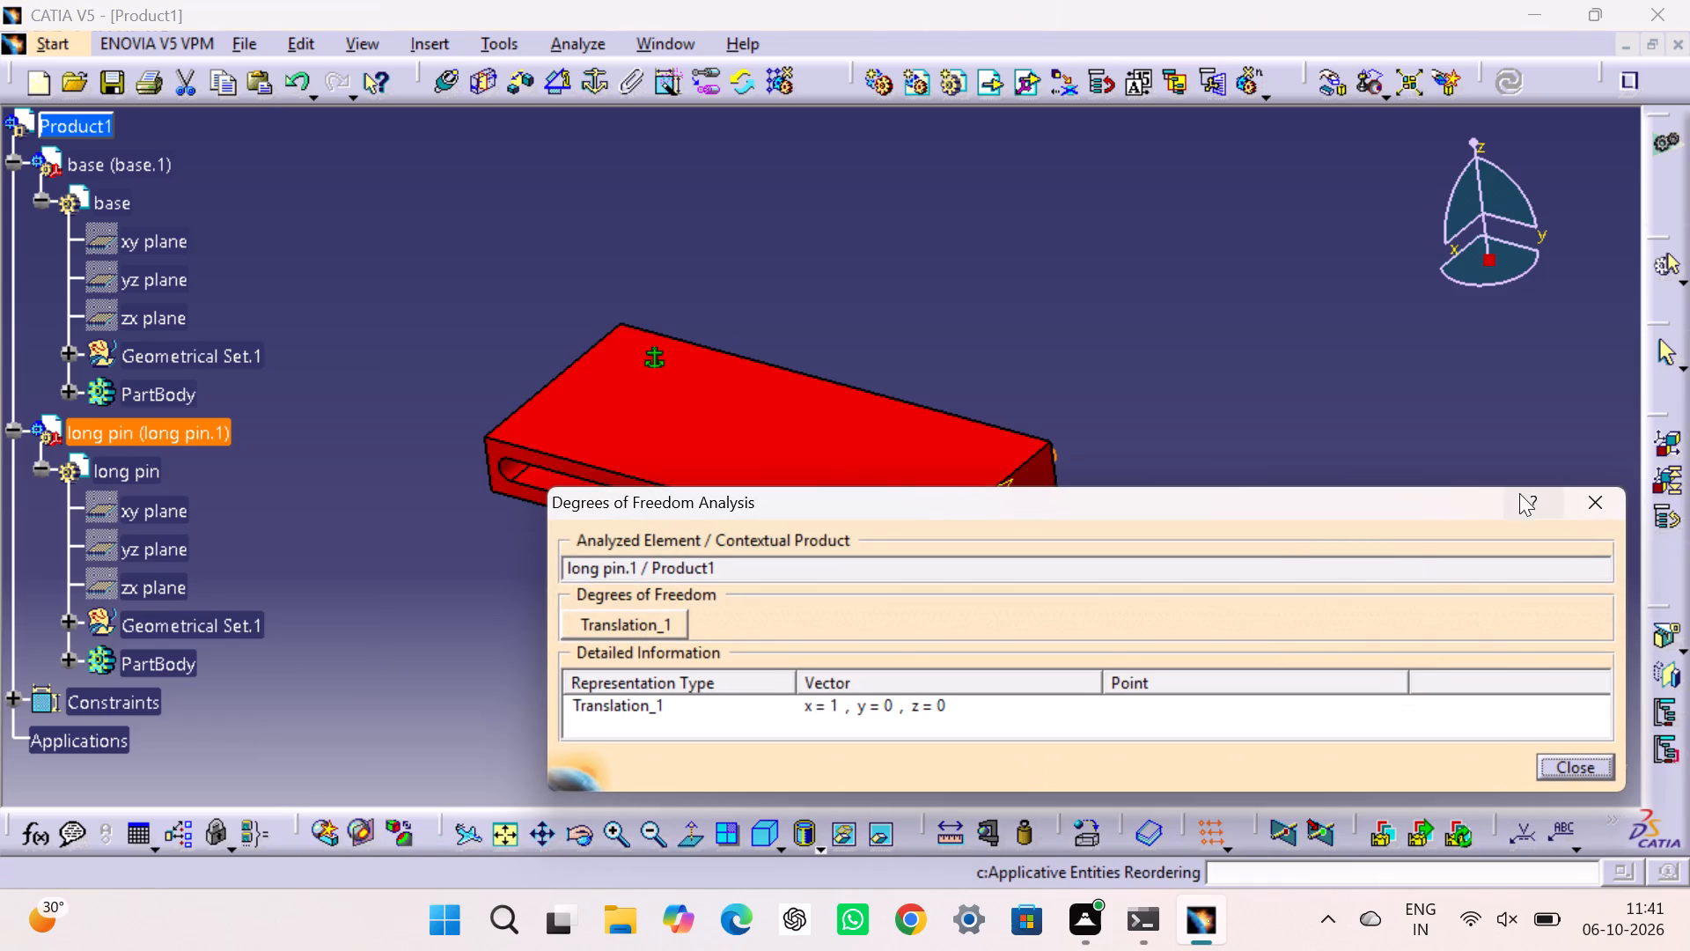
{"action": "left_click", "coordinate": [1589, 507]}
{"action": "left_click", "coordinate": [1411, 427]}
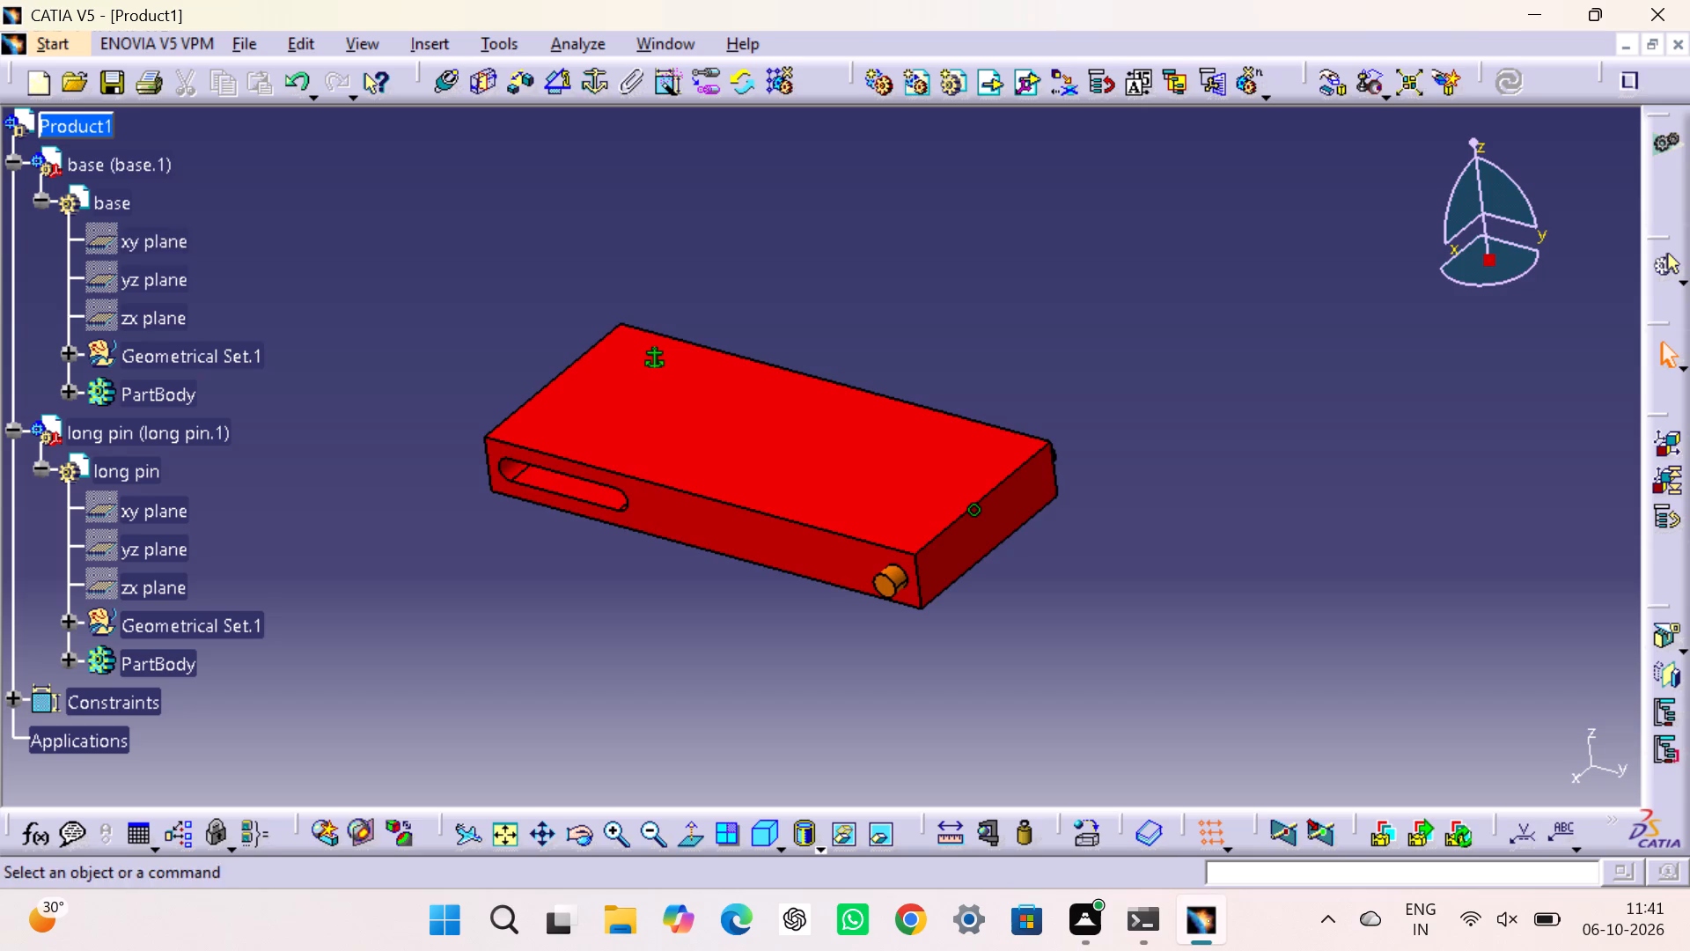
Add a 90 deg Angle constraint between the base's xy plane and the long pin's yz plane.
{"action": "left_click", "coordinate": [561, 77]}
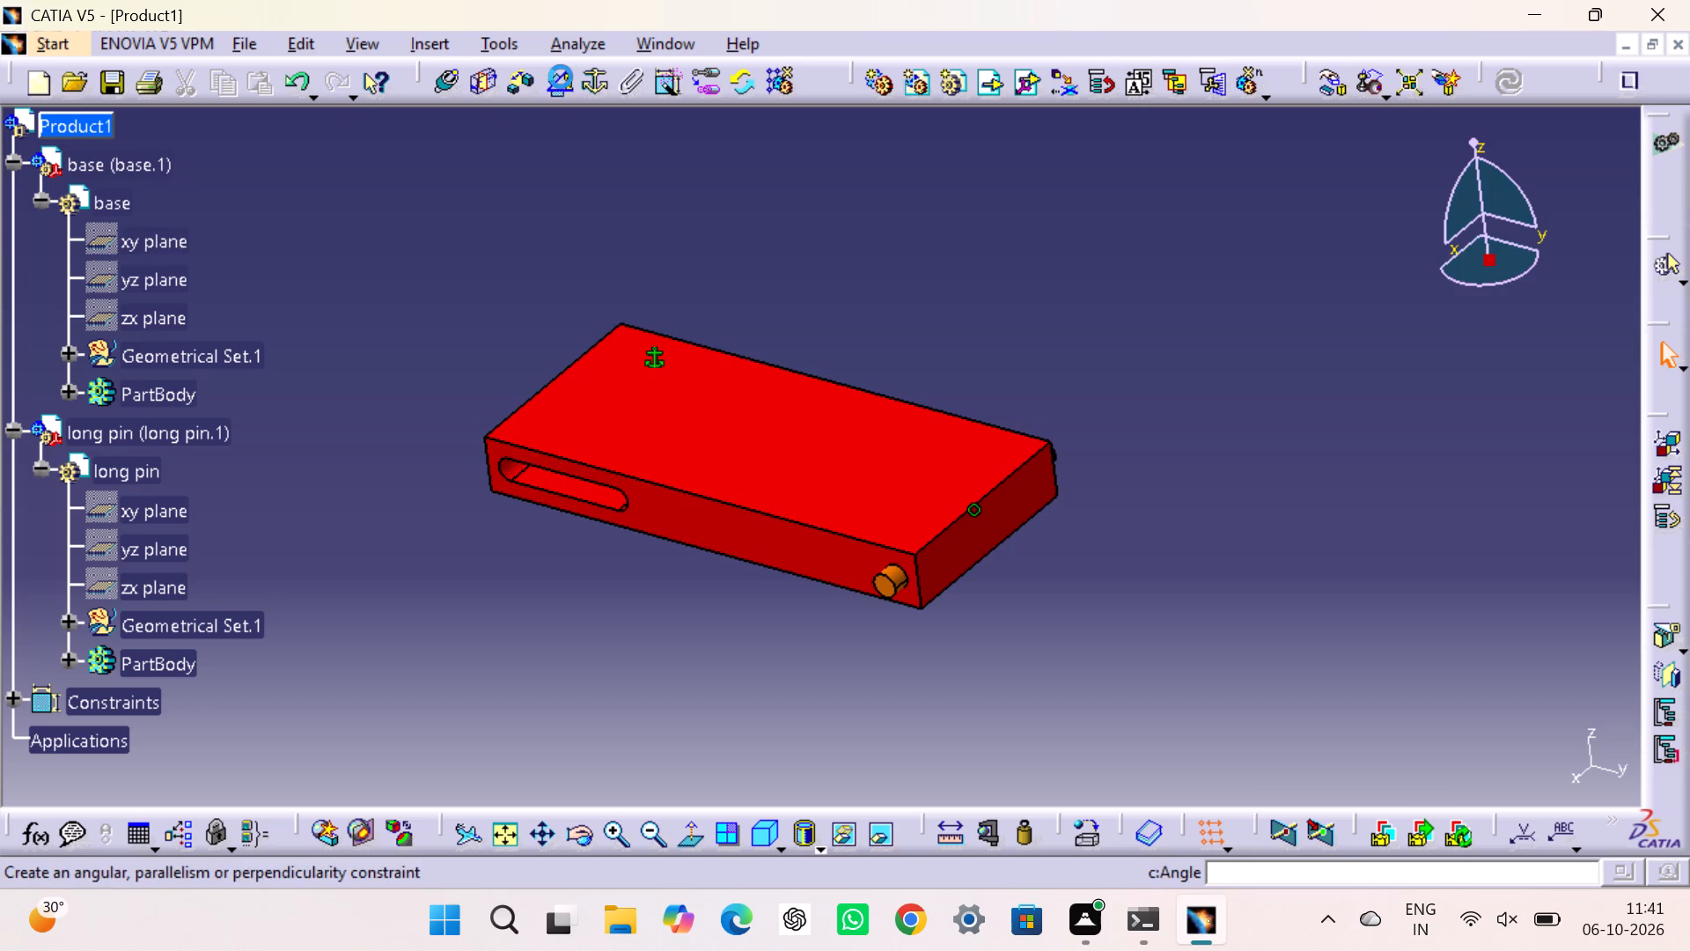
{"action": "left_click", "coordinate": [174, 232]}
{"action": "left_click", "coordinate": [160, 539]}
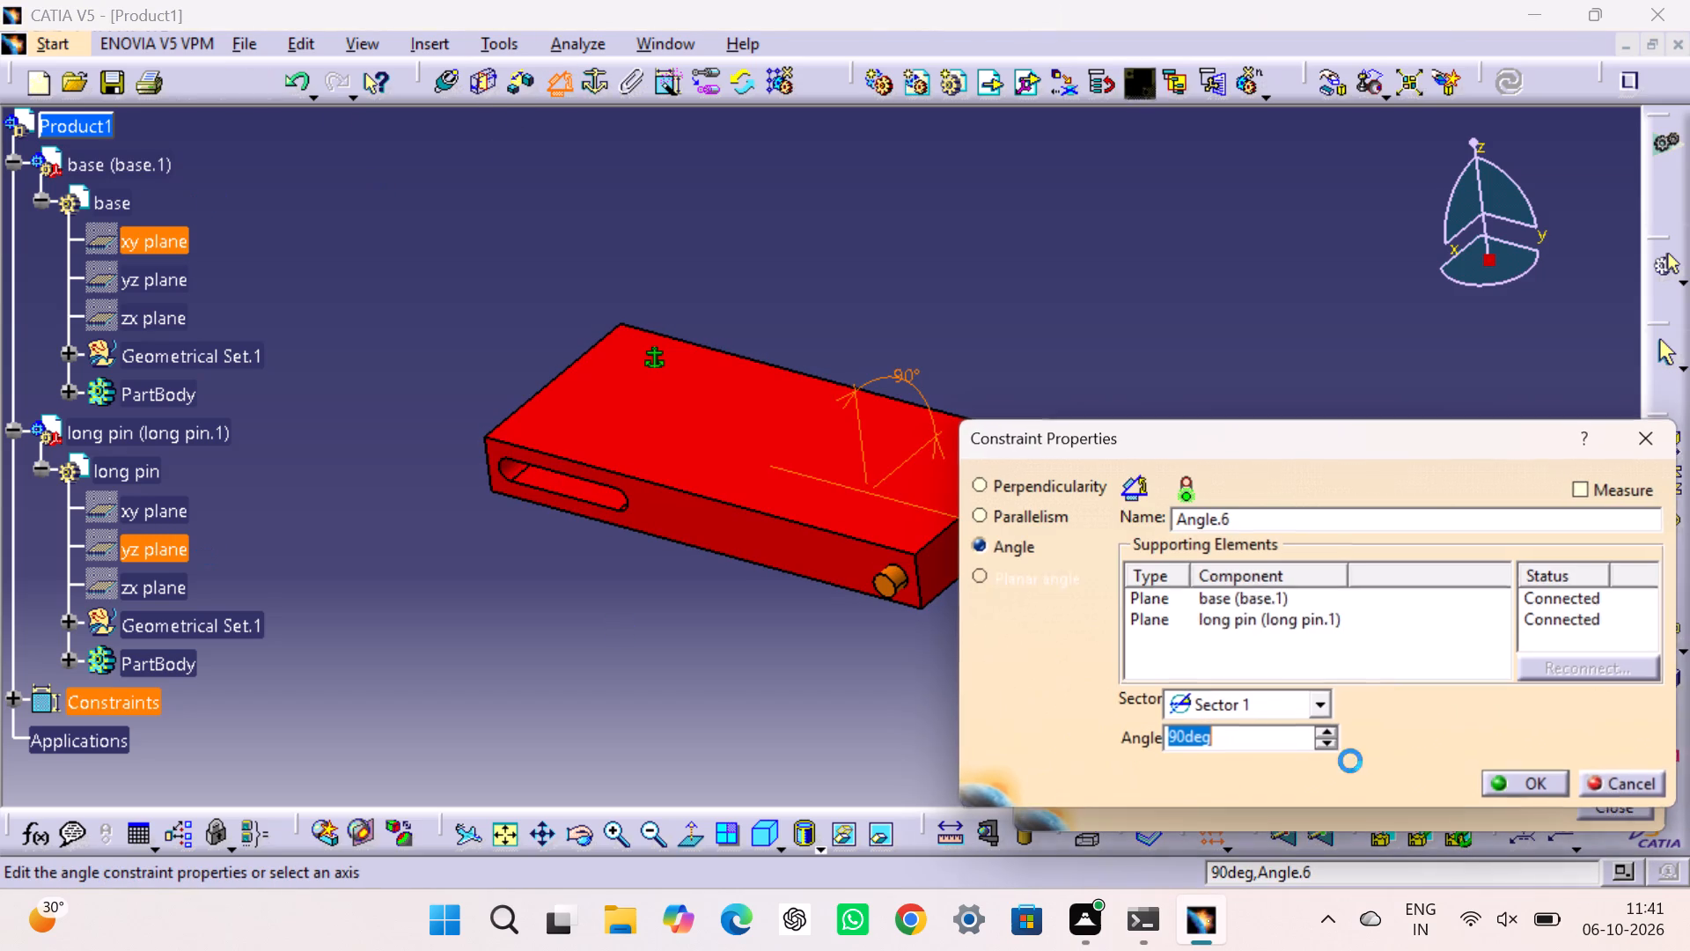
{"action": "left_click", "coordinate": [1547, 774]}
{"action": "left_click", "coordinate": [1417, 435]}
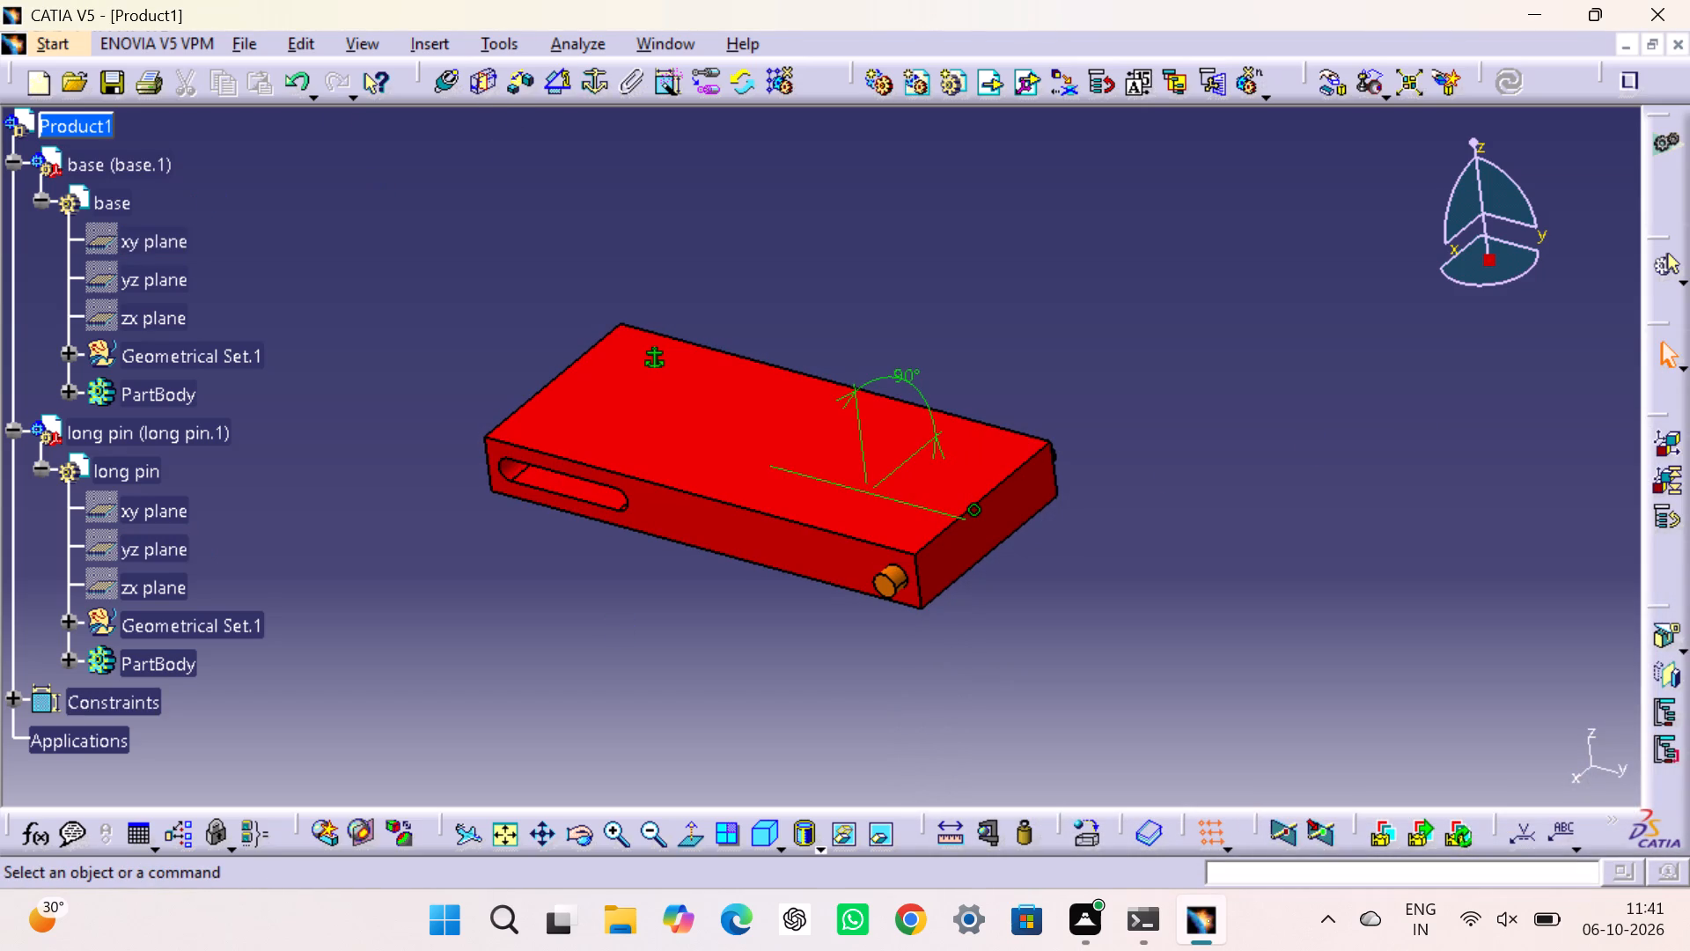
Check the long pin's component degrees of freedom again.
{"action": "right_click", "coordinate": [178, 431]}
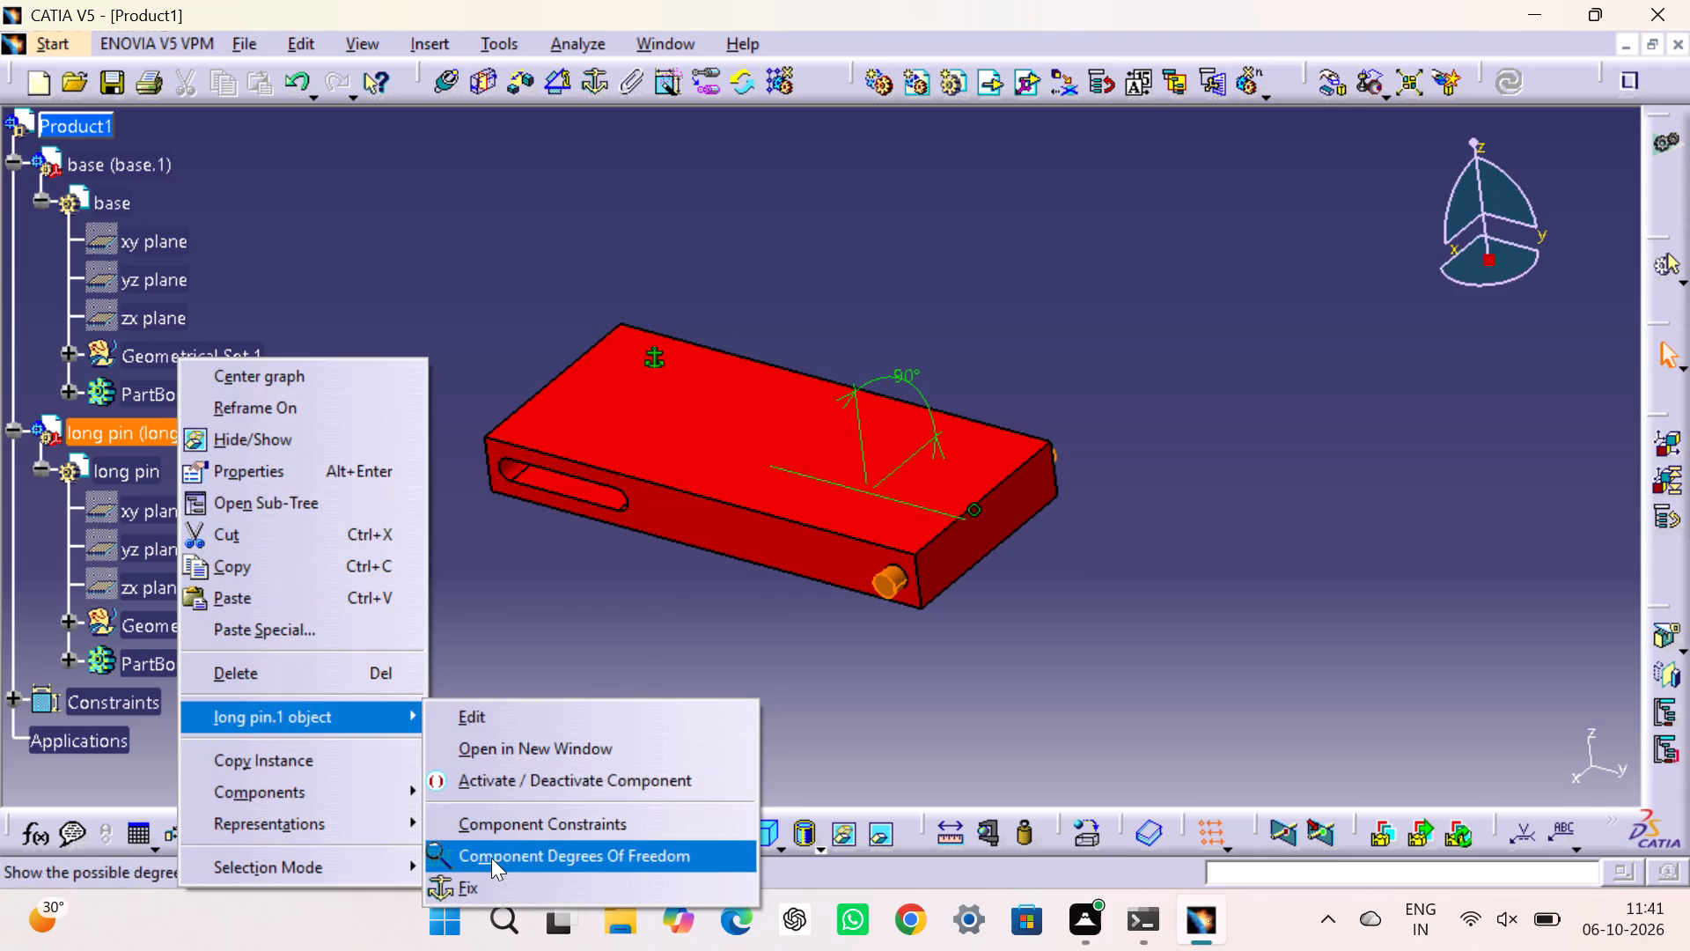
{"action": "left_click", "coordinate": [491, 858]}
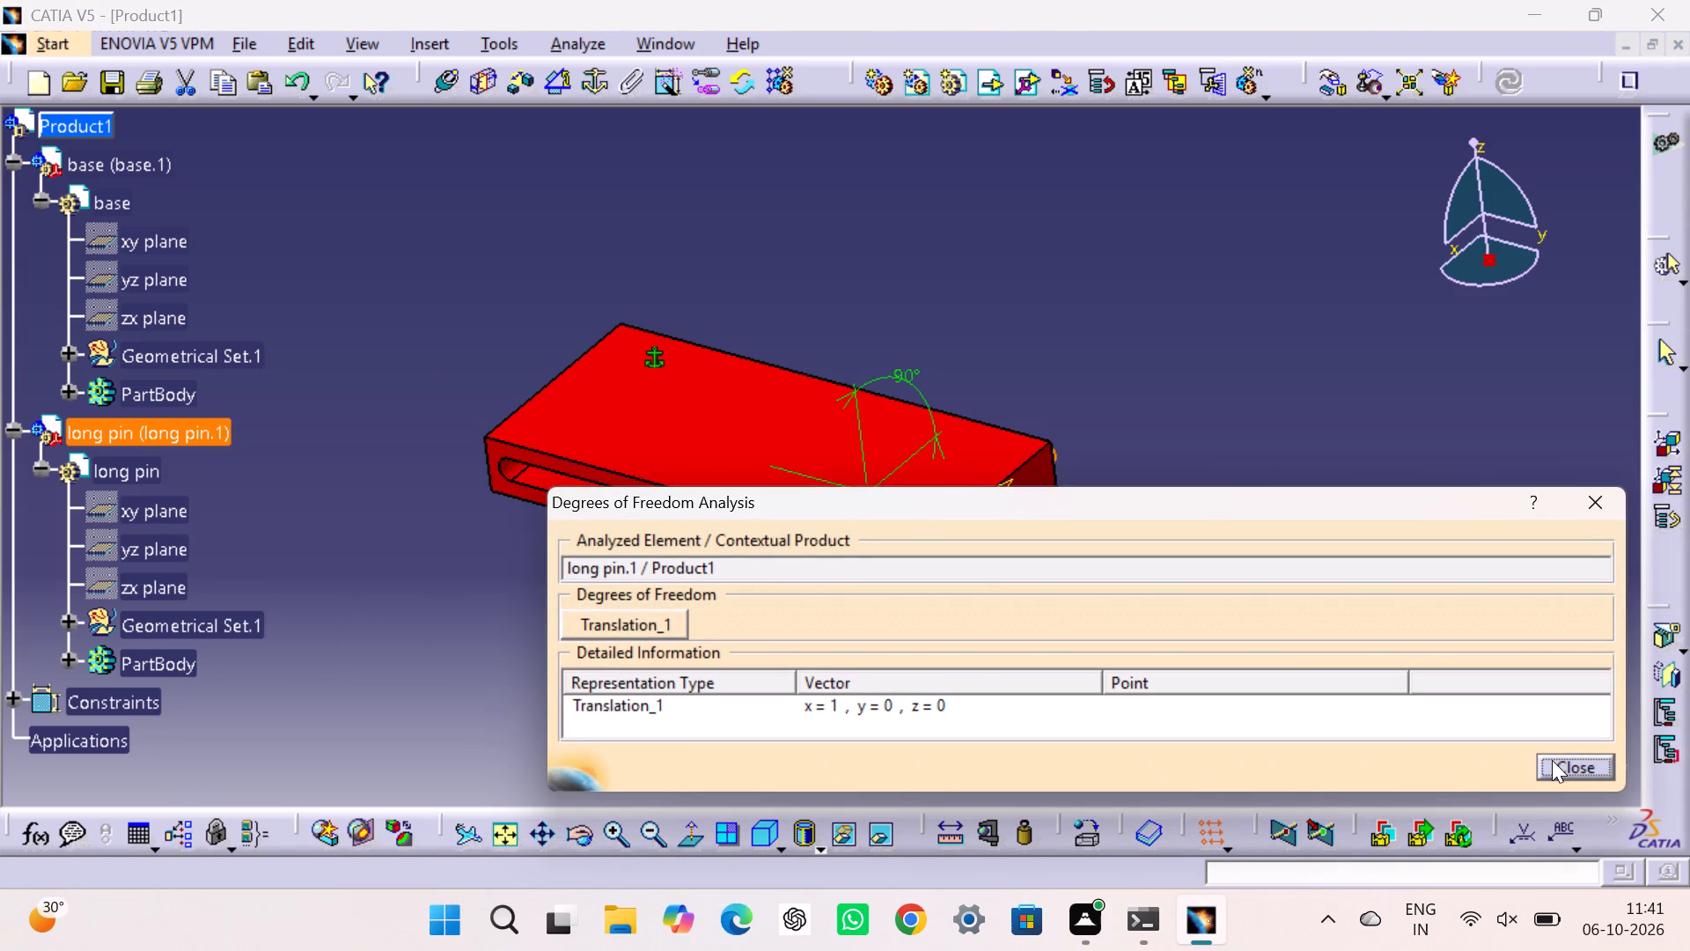
{"action": "left_click", "coordinate": [1552, 760]}
{"action": "left_click_drag", "start_coordinate": [1350, 552], "coordinate": [1341, 547]}
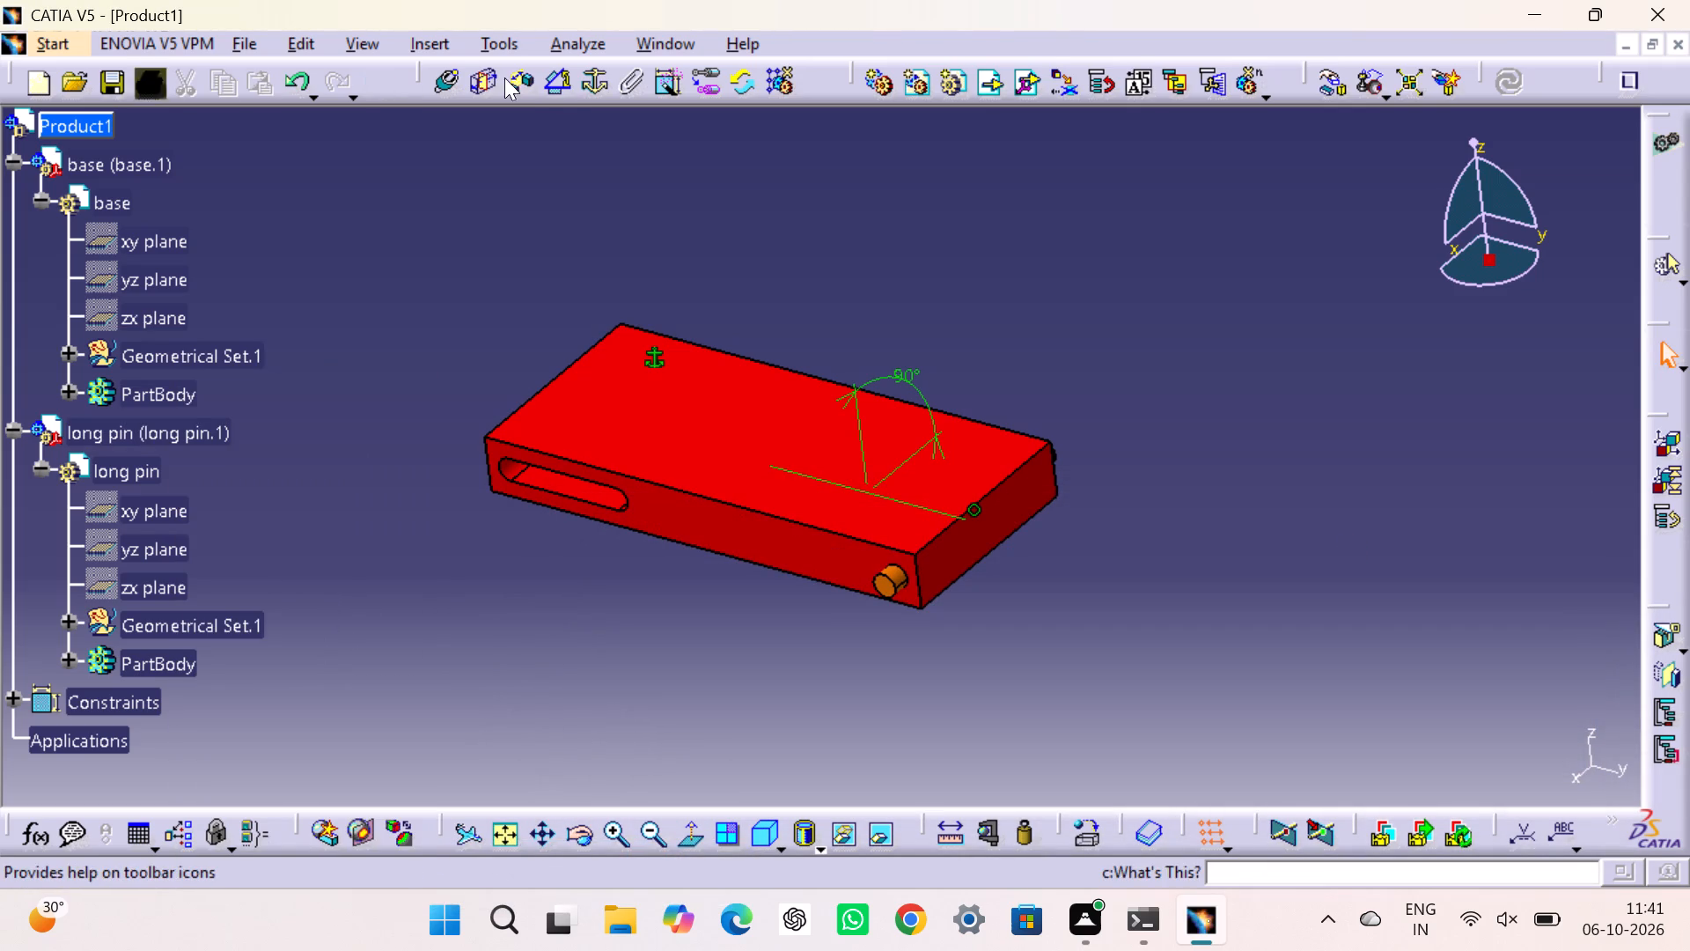
Add a 90 deg Angle constraint between the base's yz plane and the long pin's zx plane.
{"action": "left_click", "coordinate": [562, 77]}
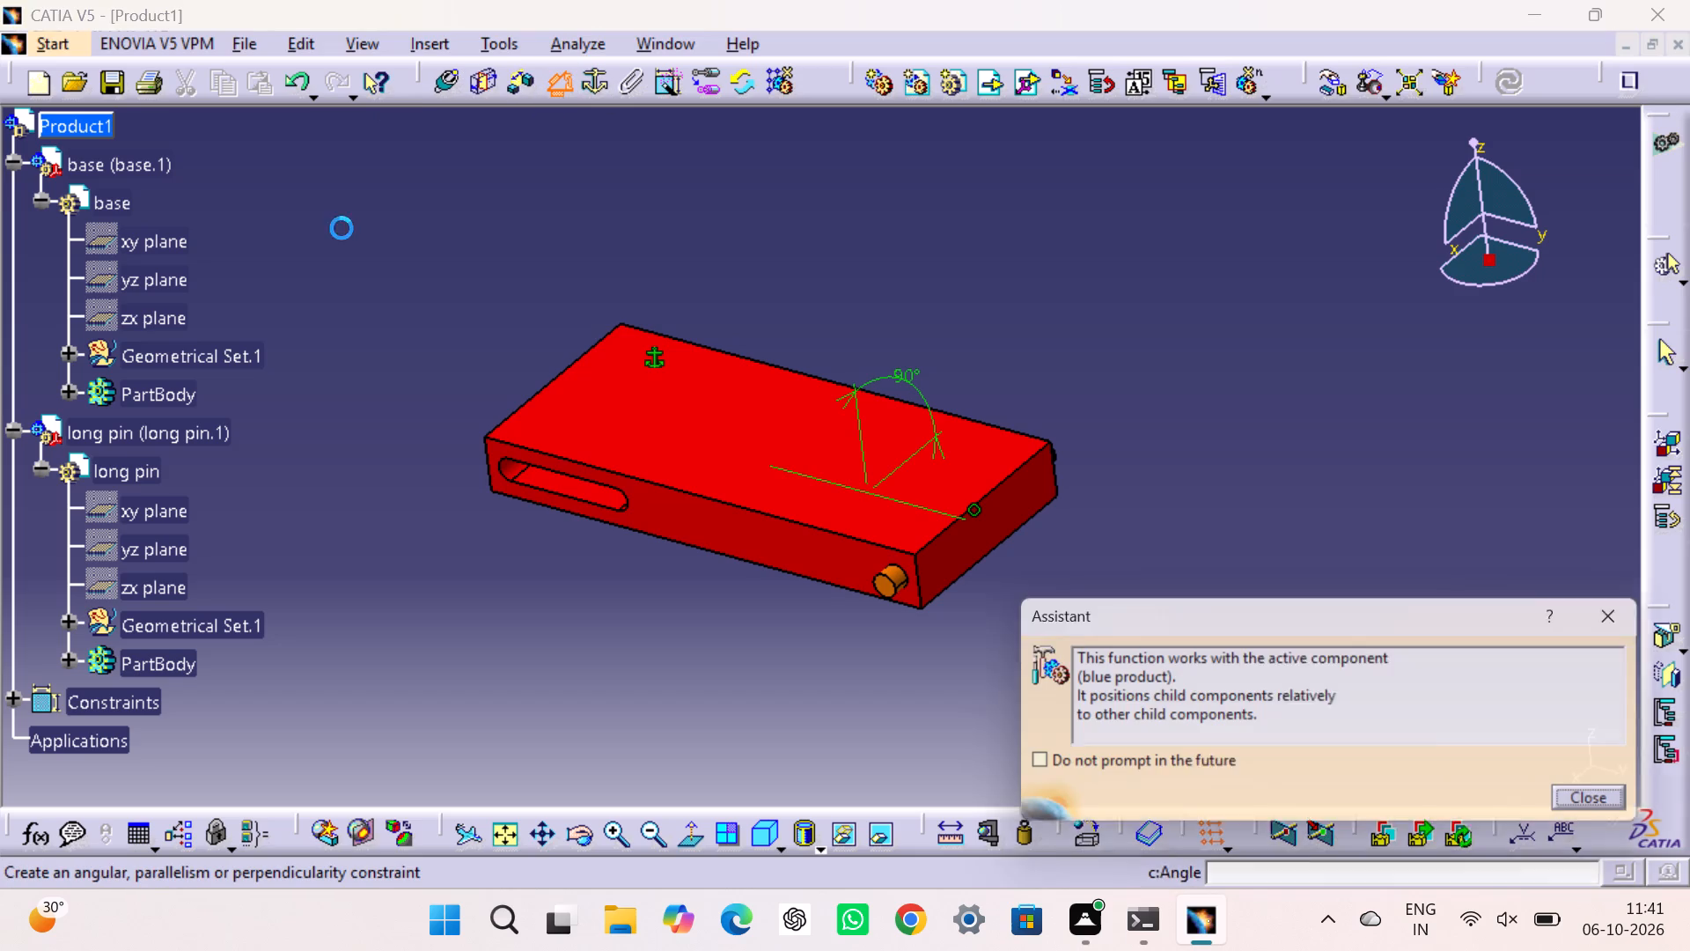
{"action": "left_click", "coordinate": [170, 283]}
{"action": "left_click", "coordinate": [150, 577]}
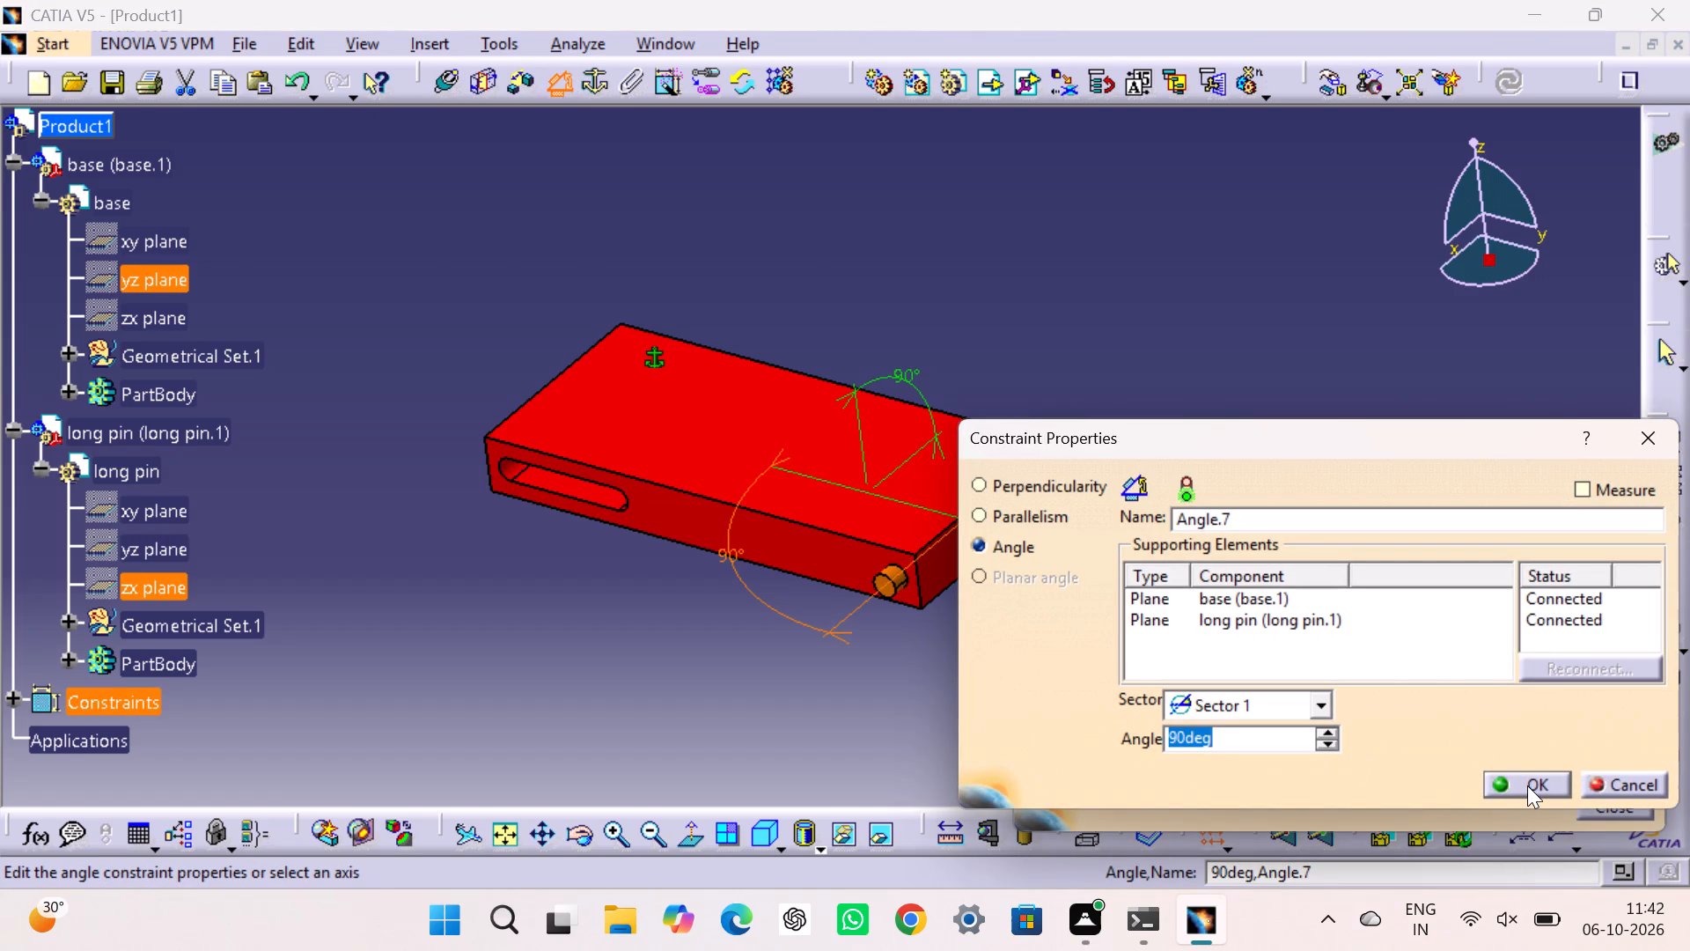
{"action": "left_click", "coordinate": [1527, 785]}
{"action": "left_click", "coordinate": [1397, 585]}
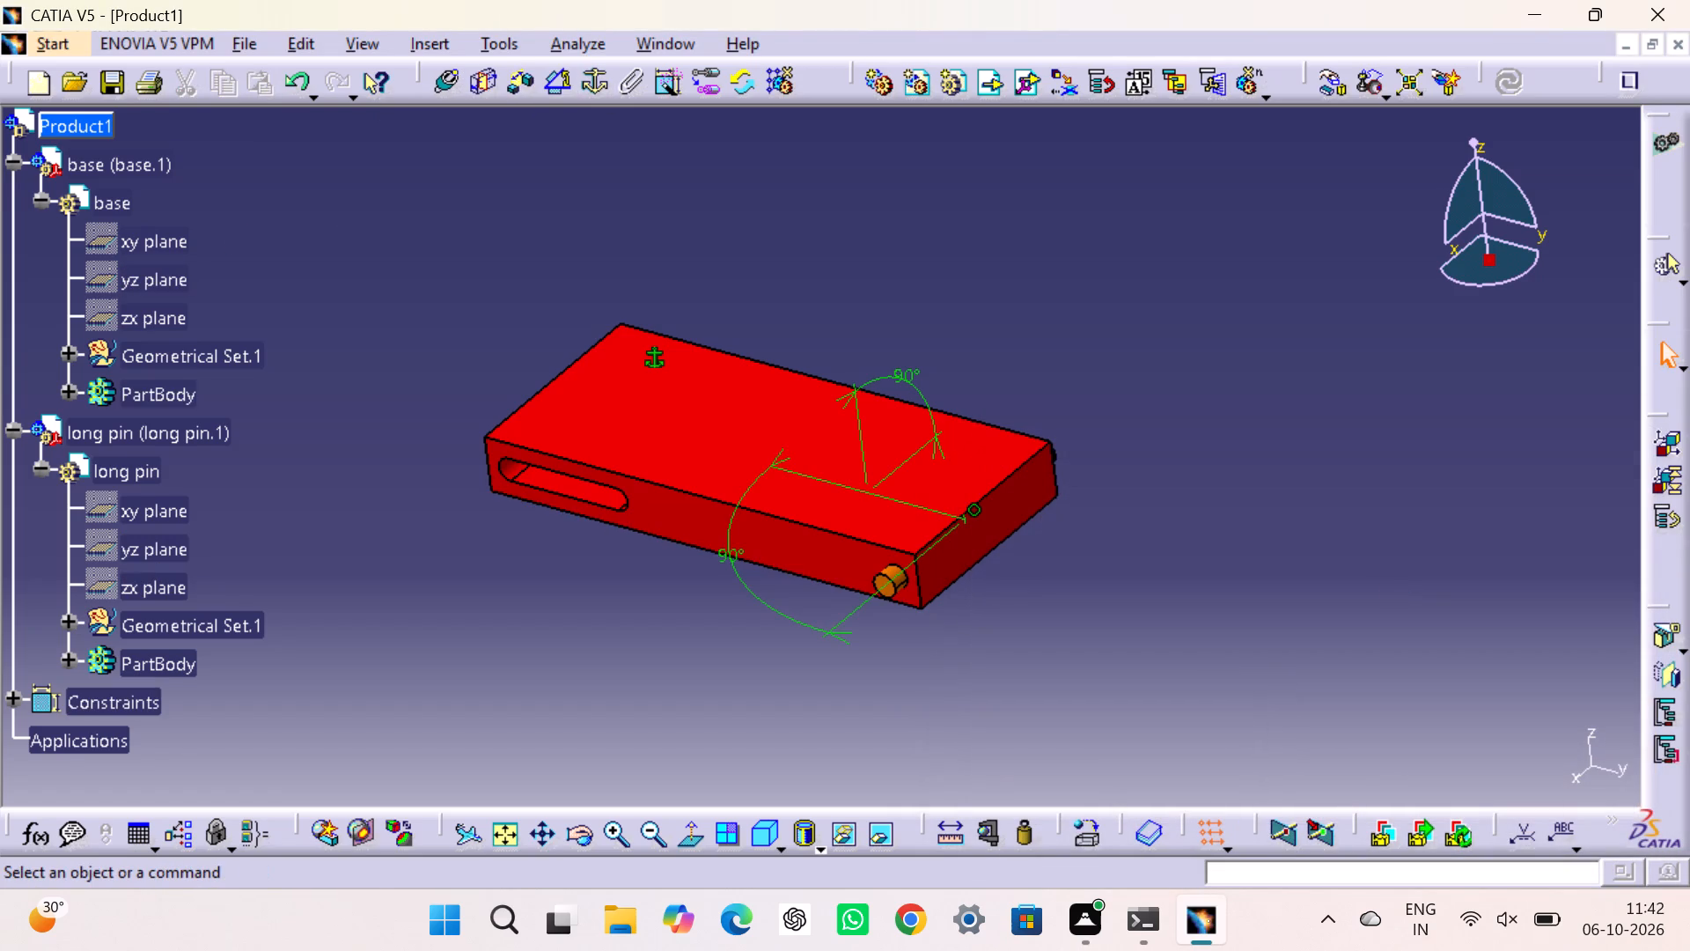
Analyze the remaining component degrees of freedom of the long pin.
{"action": "right_click", "coordinate": [177, 432]}
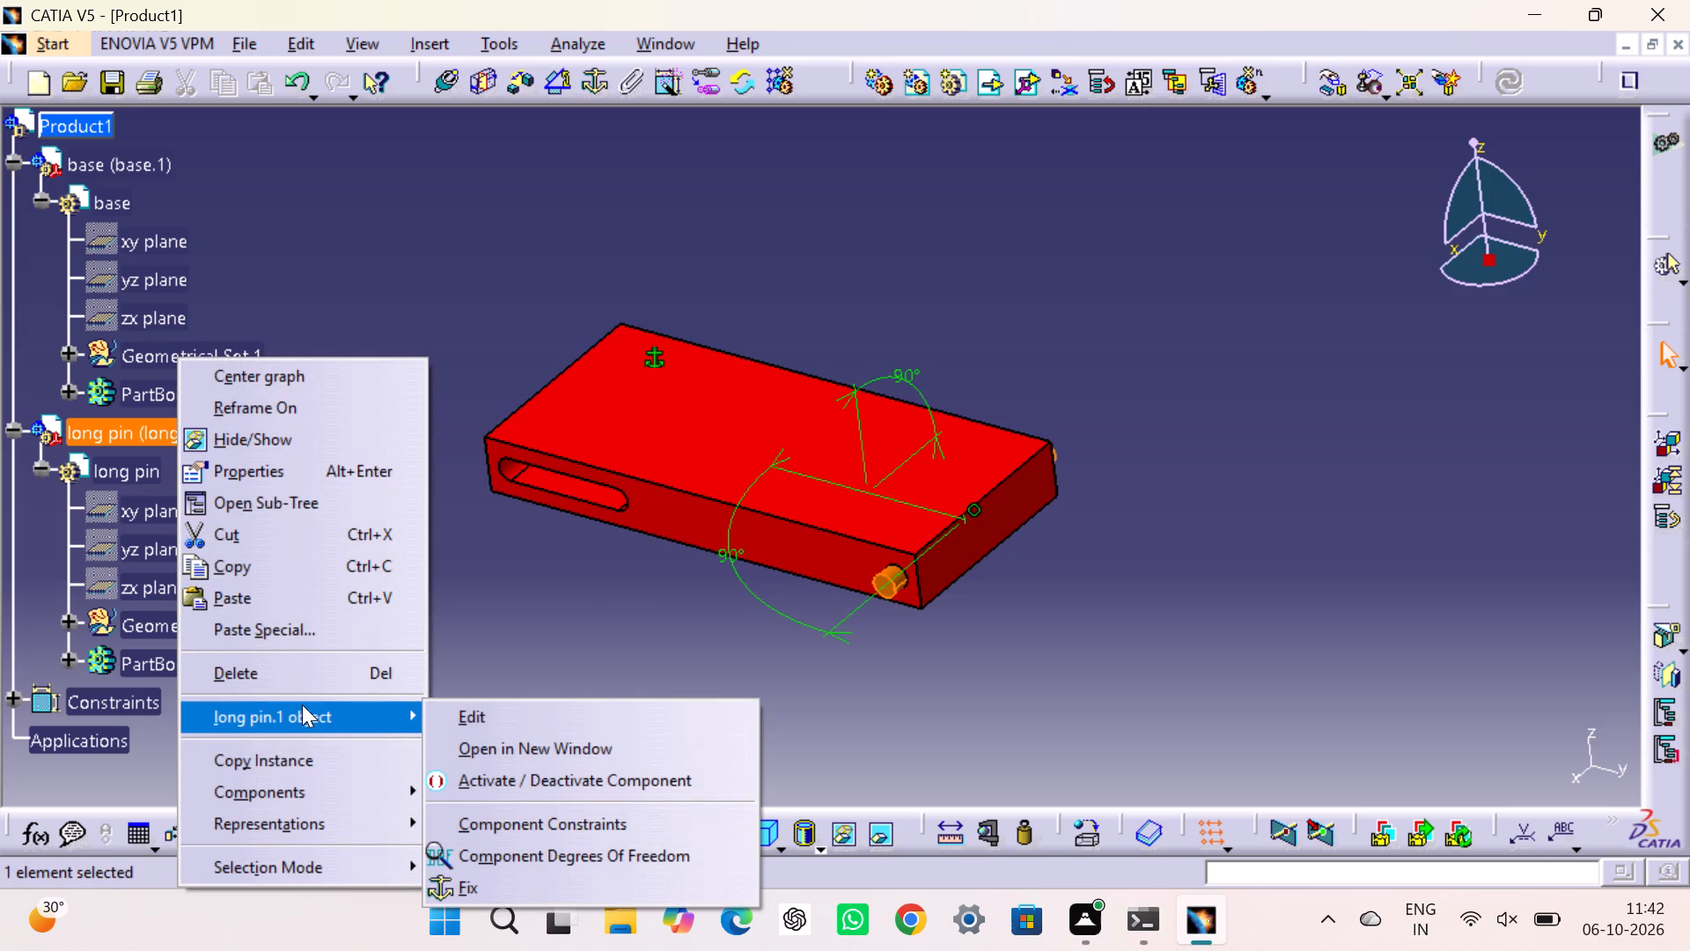
{"action": "left_click", "coordinate": [509, 846]}
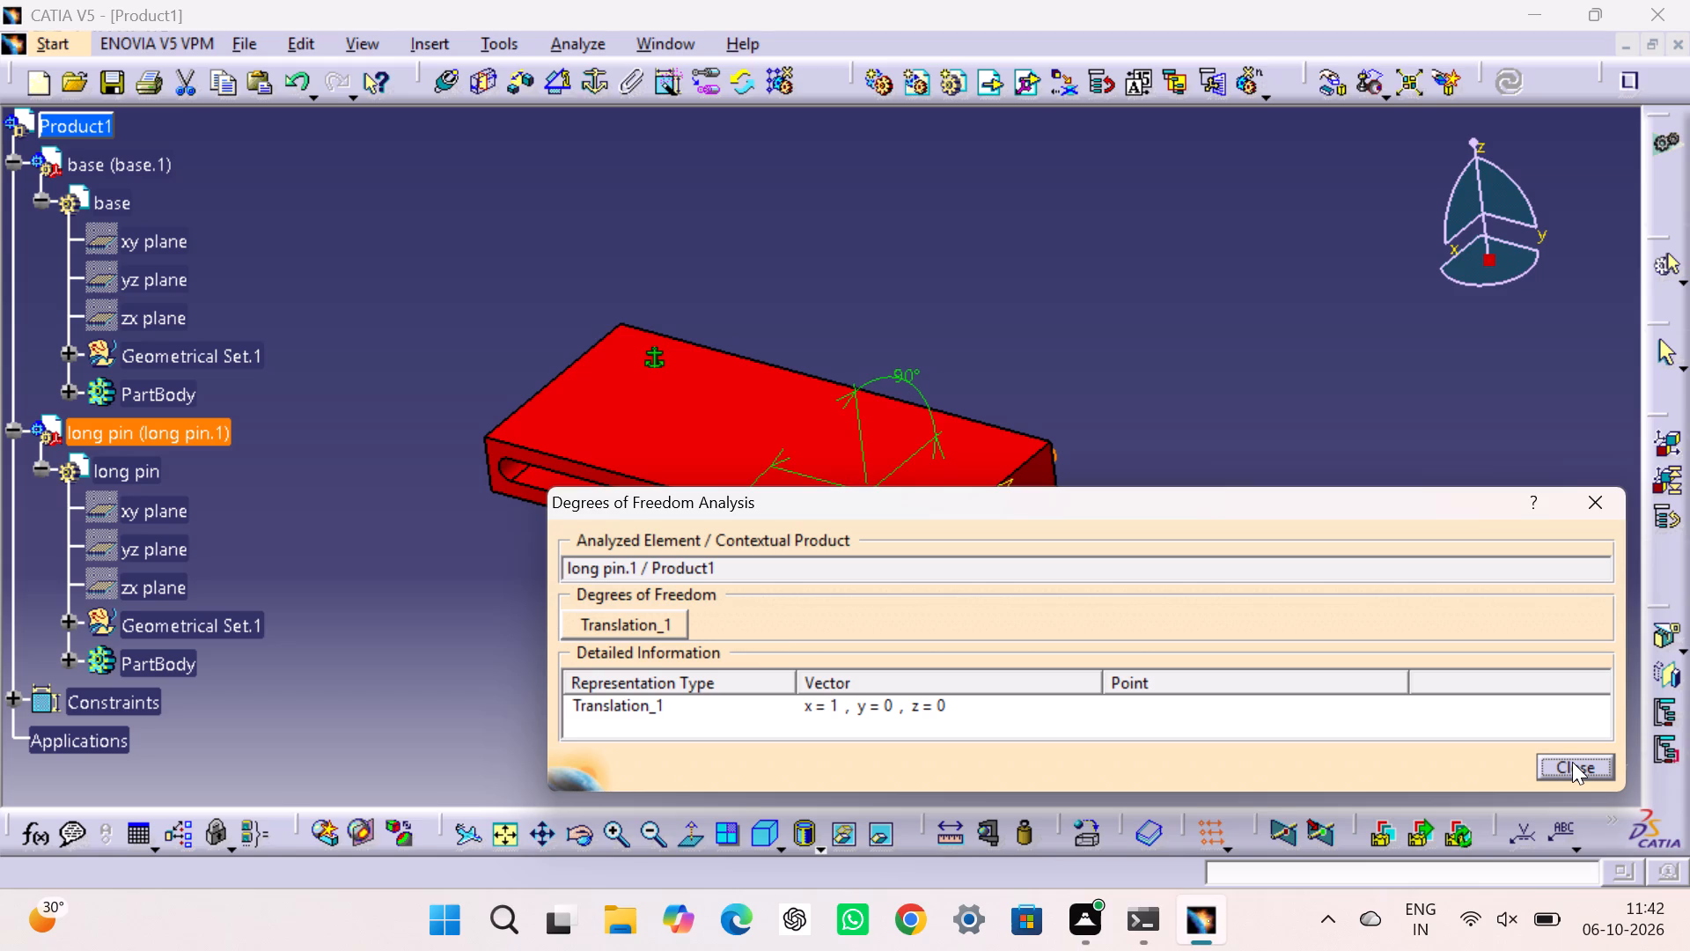
{"action": "left_click", "coordinate": [1572, 762]}
{"action": "left_click", "coordinate": [1157, 525]}
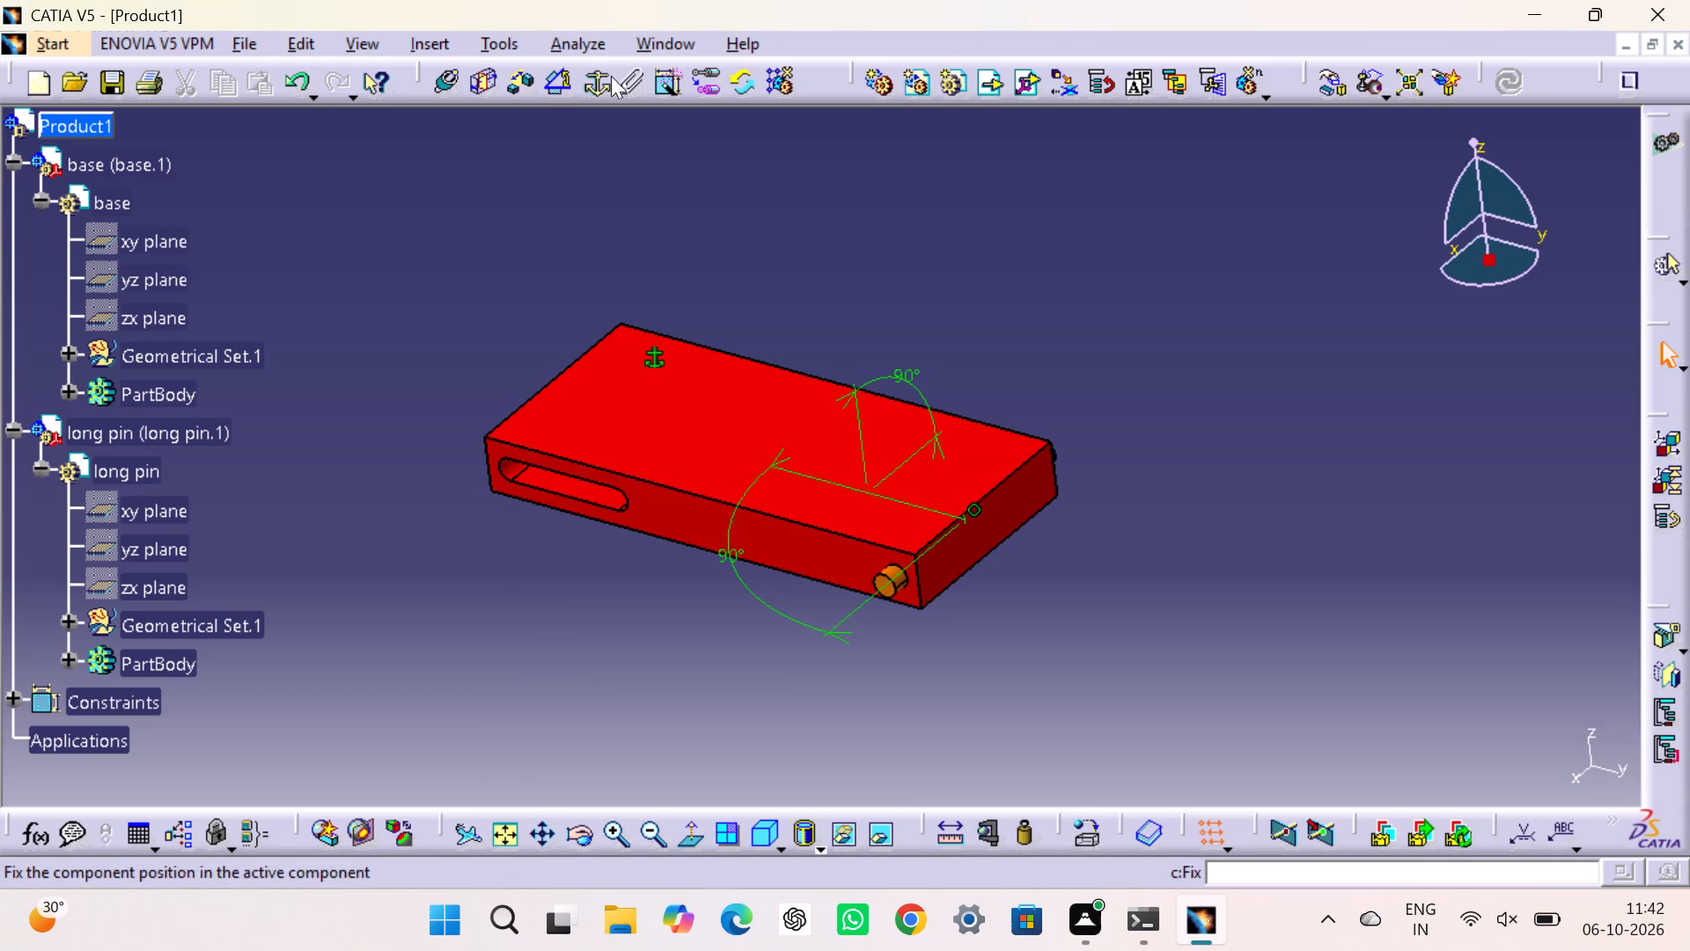
Add a 90 deg Angle constraint between the base's xy plane and the long pin's zx plane.
{"action": "left_click", "coordinate": [560, 82]}
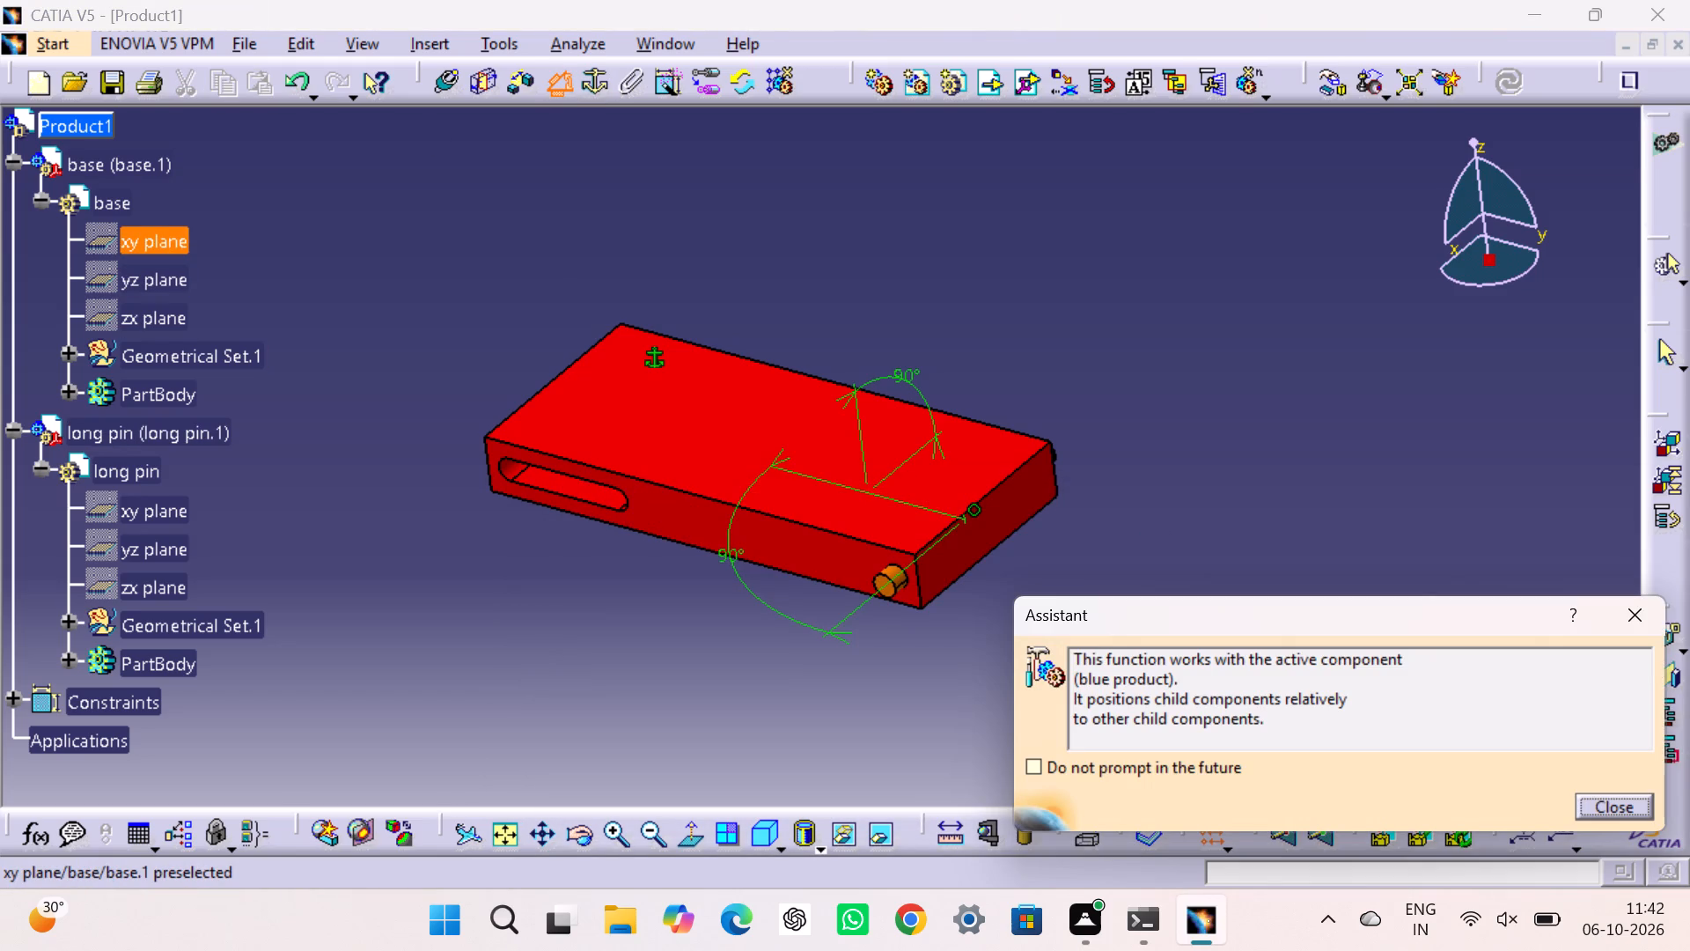
{"action": "left_click", "coordinate": [165, 234]}
{"action": "left_click", "coordinate": [167, 583]}
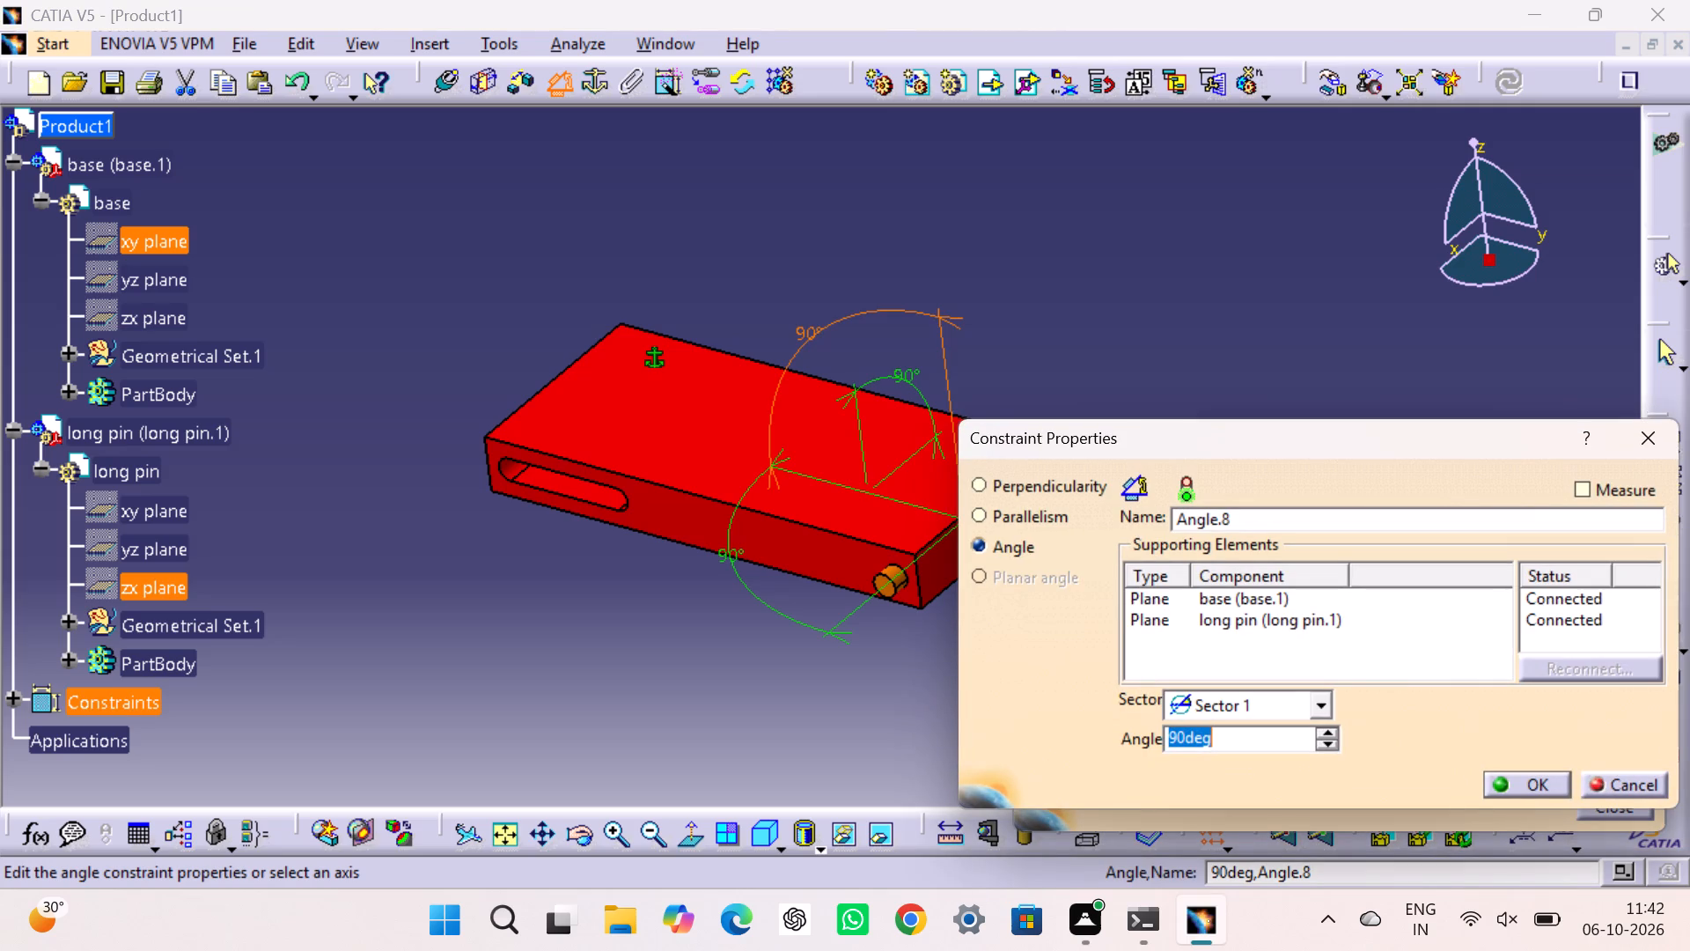
{"action": "left_click_drag", "start_coordinate": [1544, 779], "coordinate": [1527, 760]}
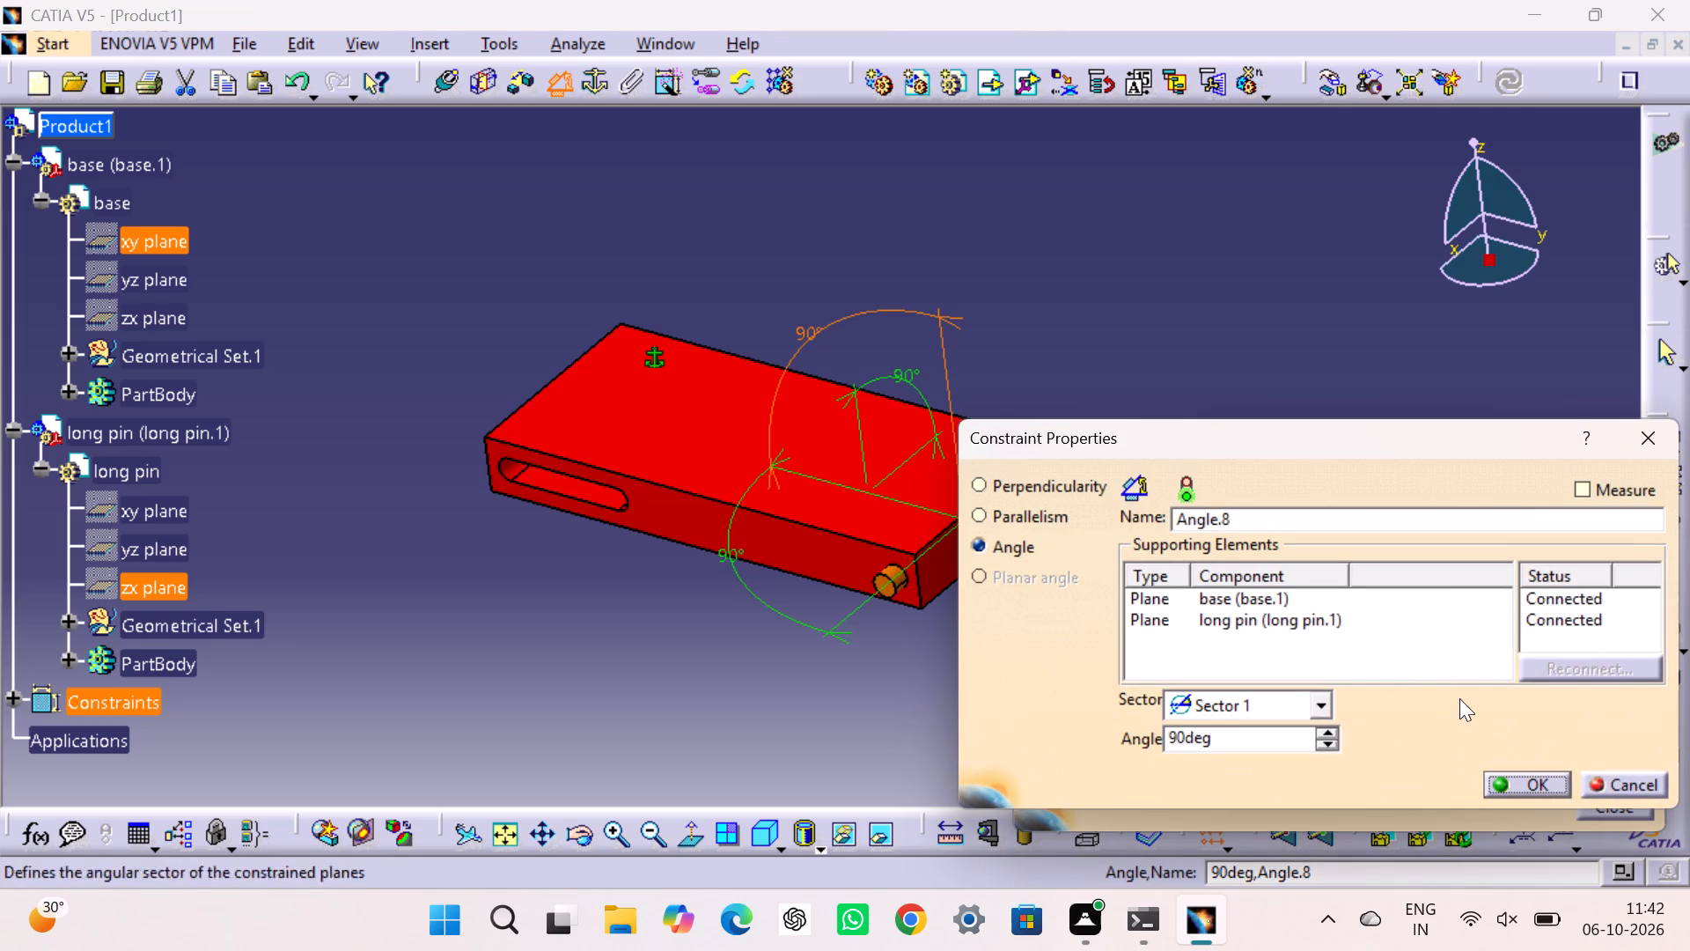
{"action": "left_click", "coordinate": [1513, 786]}
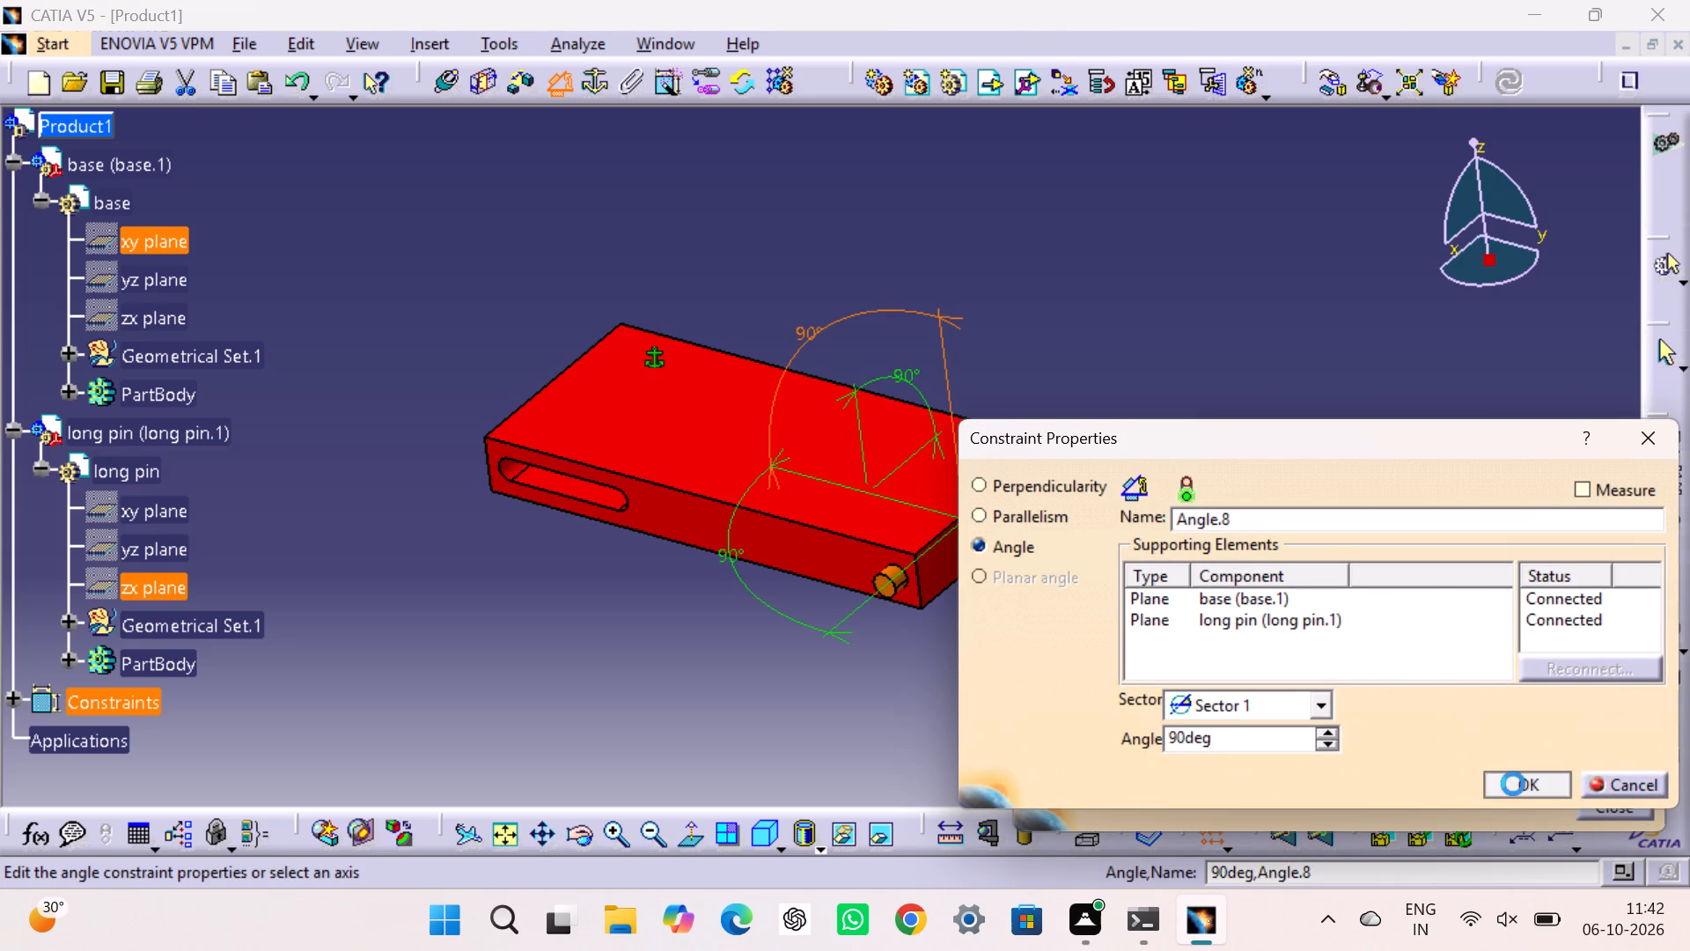
{"action": "left_click", "coordinate": [1392, 460]}
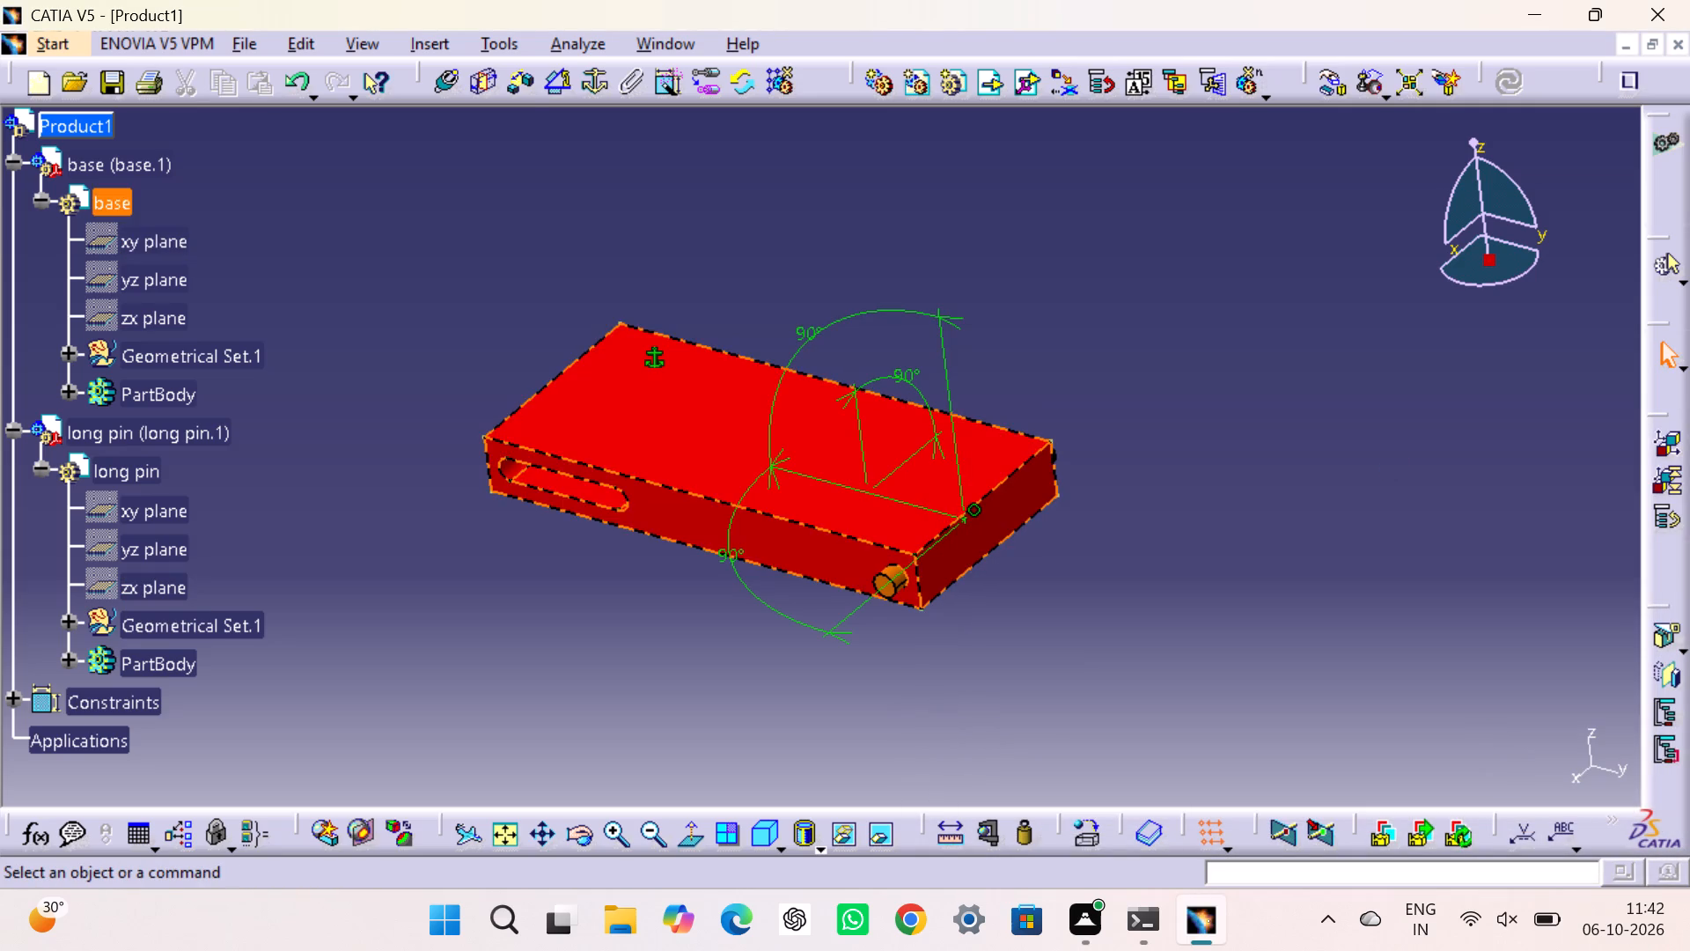
Recheck the component degrees of freedom of the long pin.
{"action": "right_click", "coordinate": [163, 430]}
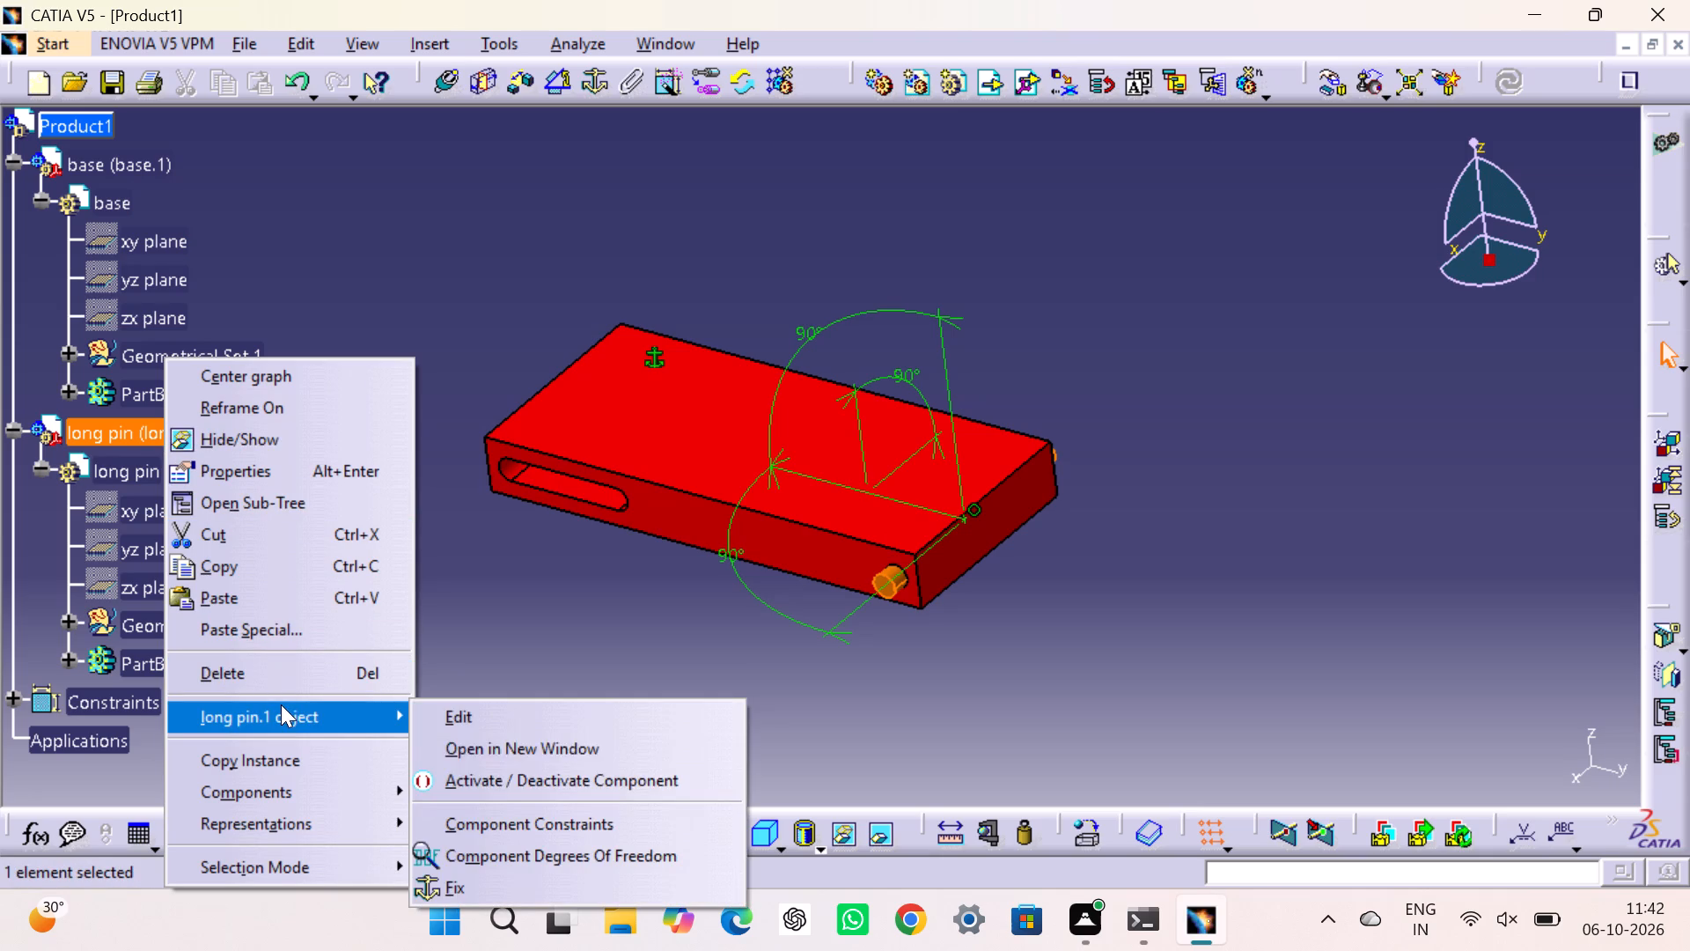
{"action": "left_click", "coordinate": [502, 842]}
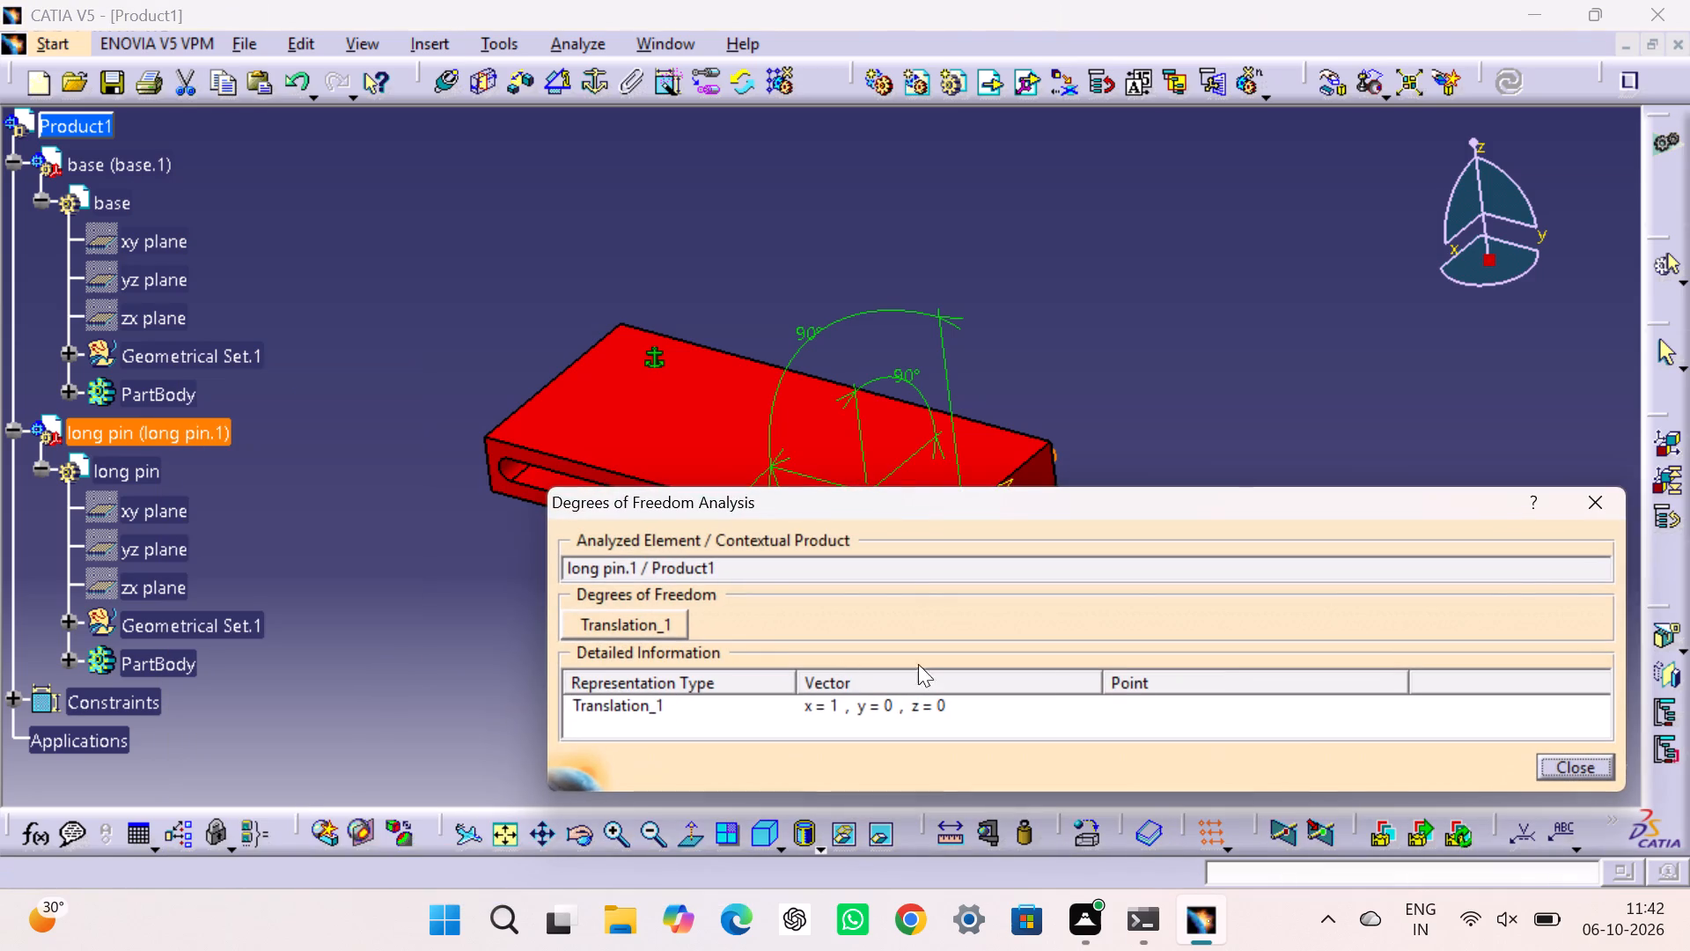
{"action": "left_click", "coordinate": [1572, 762]}
{"action": "left_click", "coordinate": [1261, 435]}
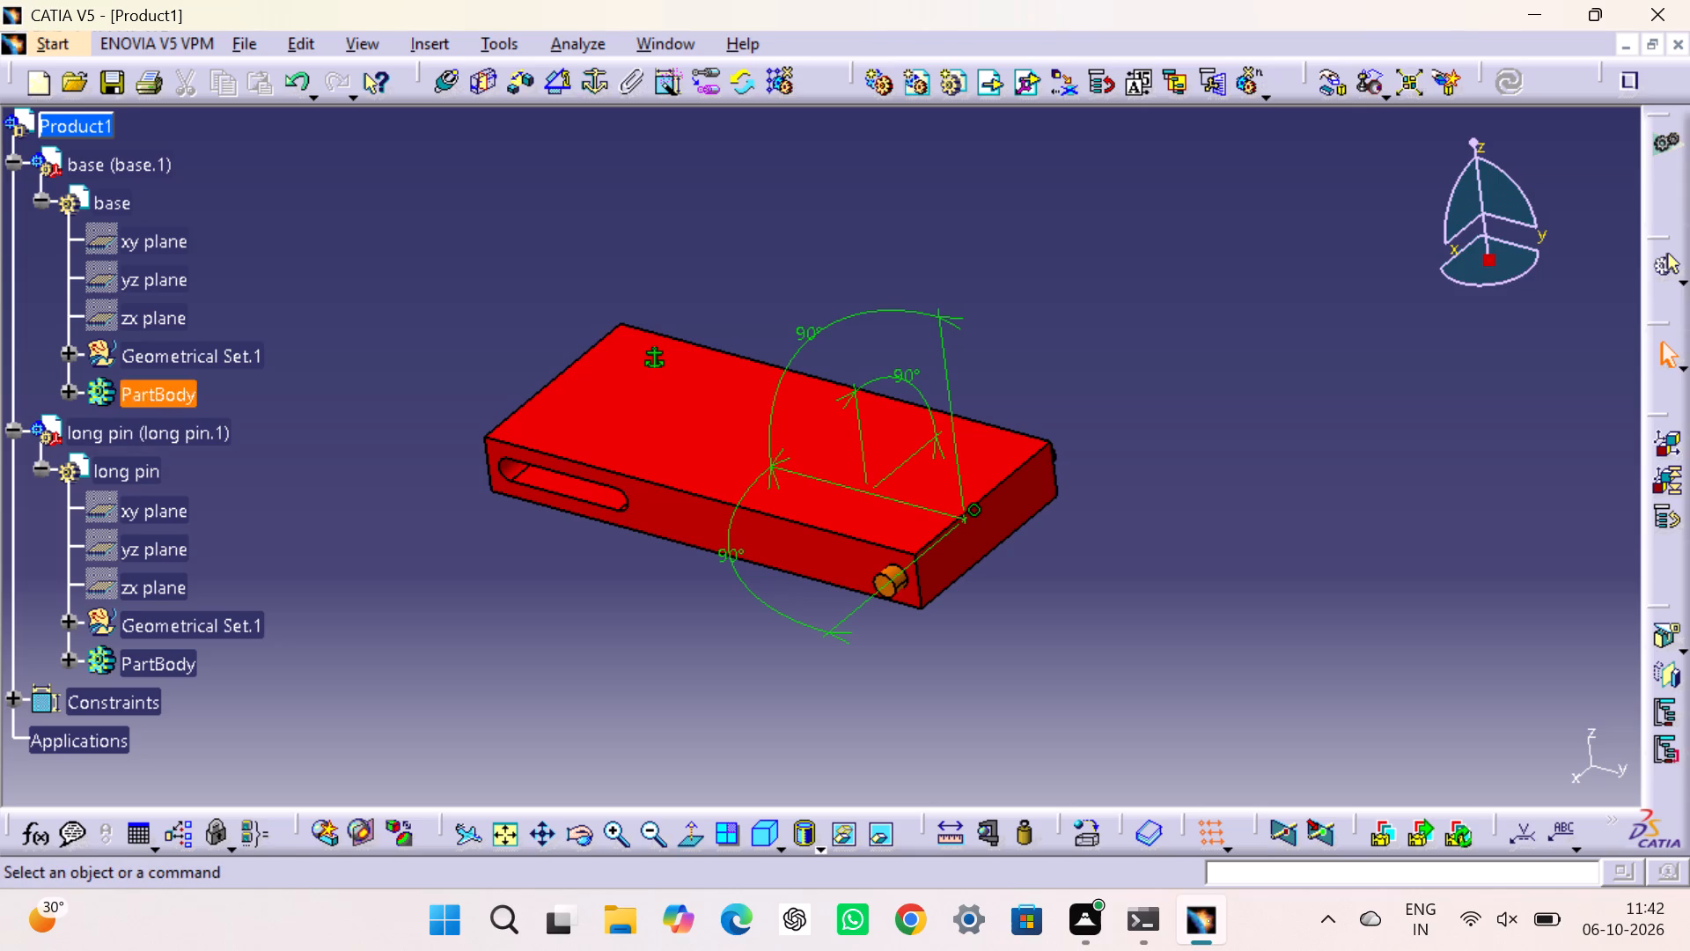
Hide the three 90 deg angle constraints between the base and the long pin in the 3D view.
{"action": "right_click", "coordinate": [886, 308]}
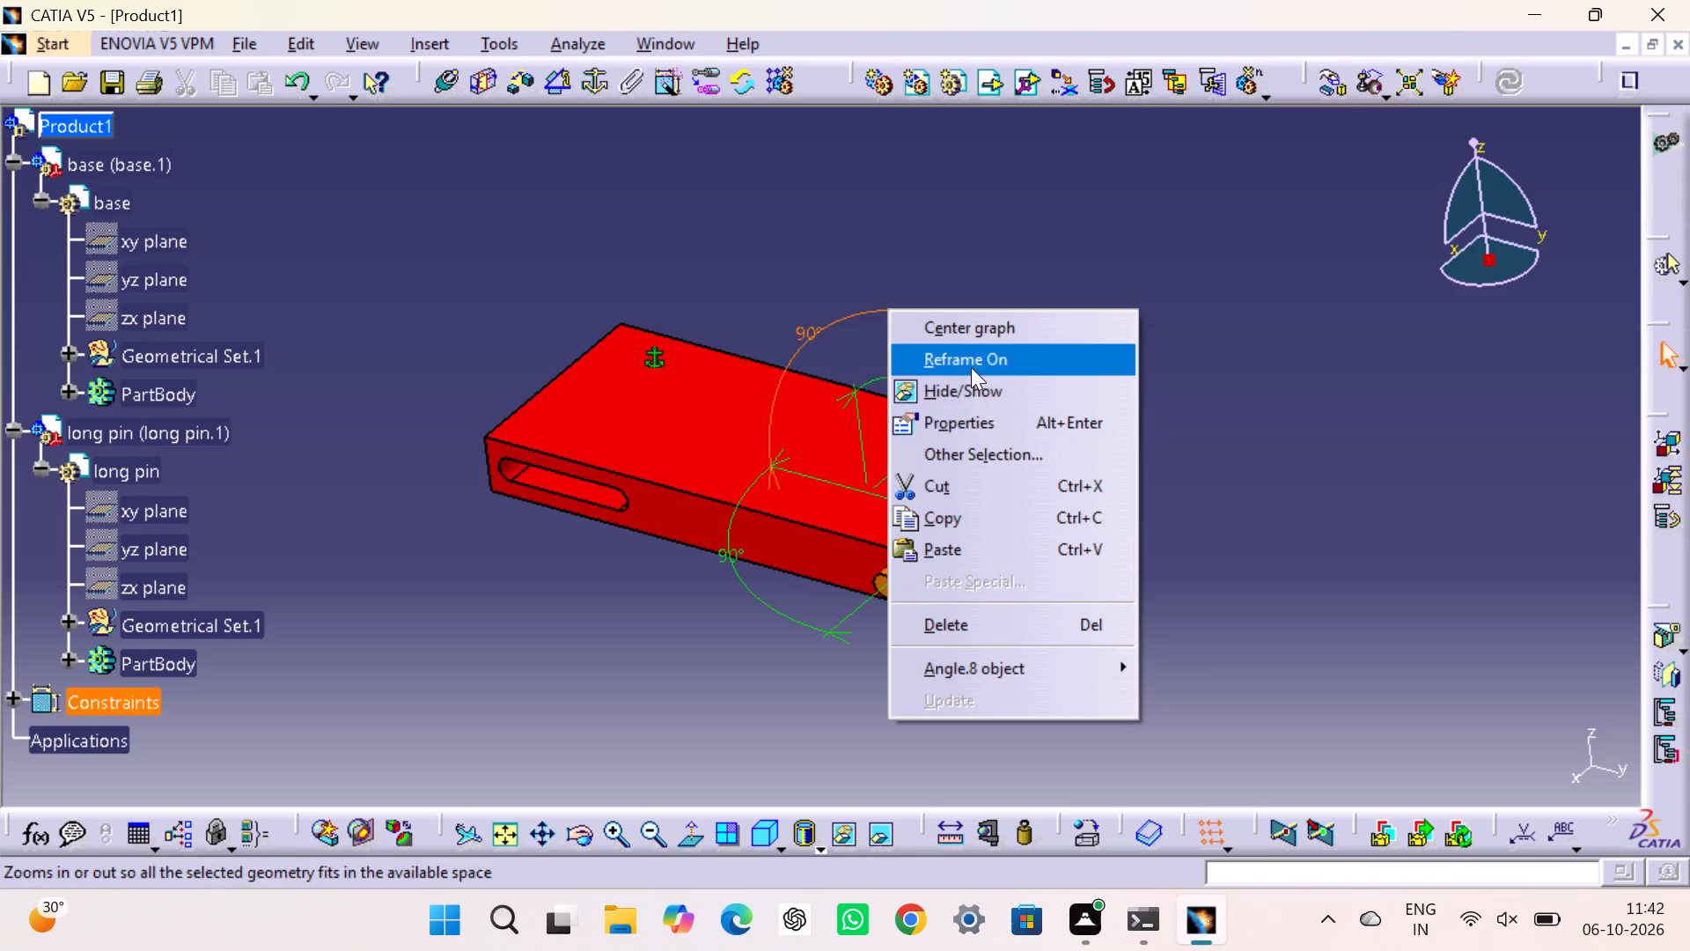
{"action": "left_click", "coordinate": [981, 389]}
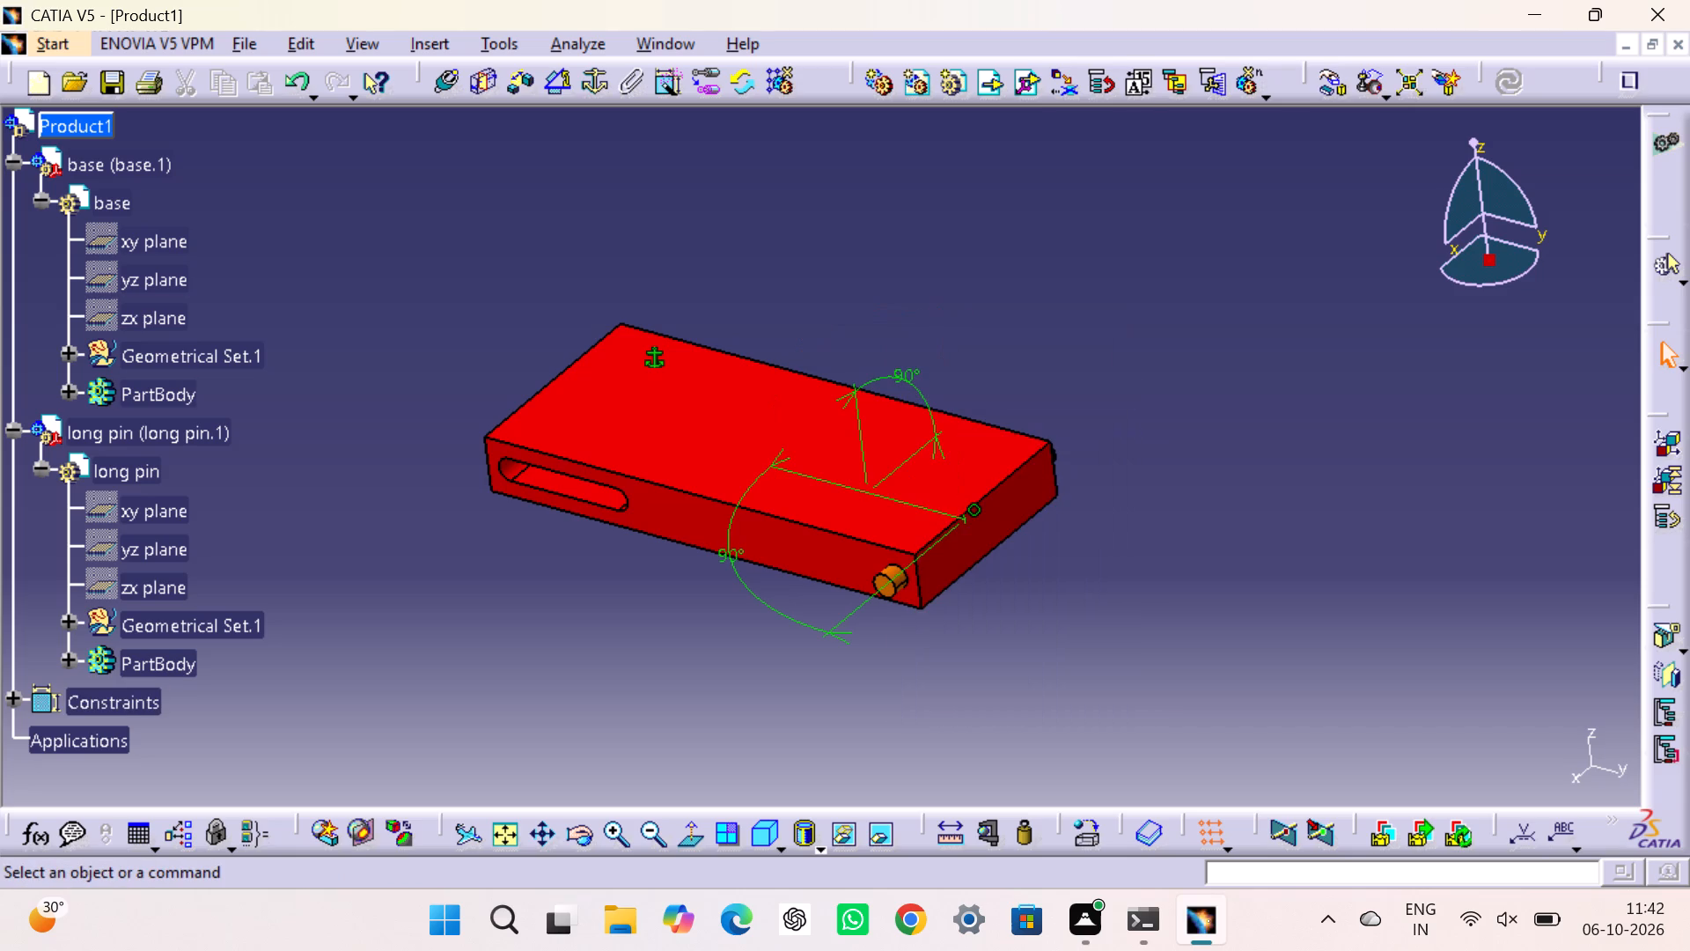
{"action": "right_click", "coordinate": [832, 630]}
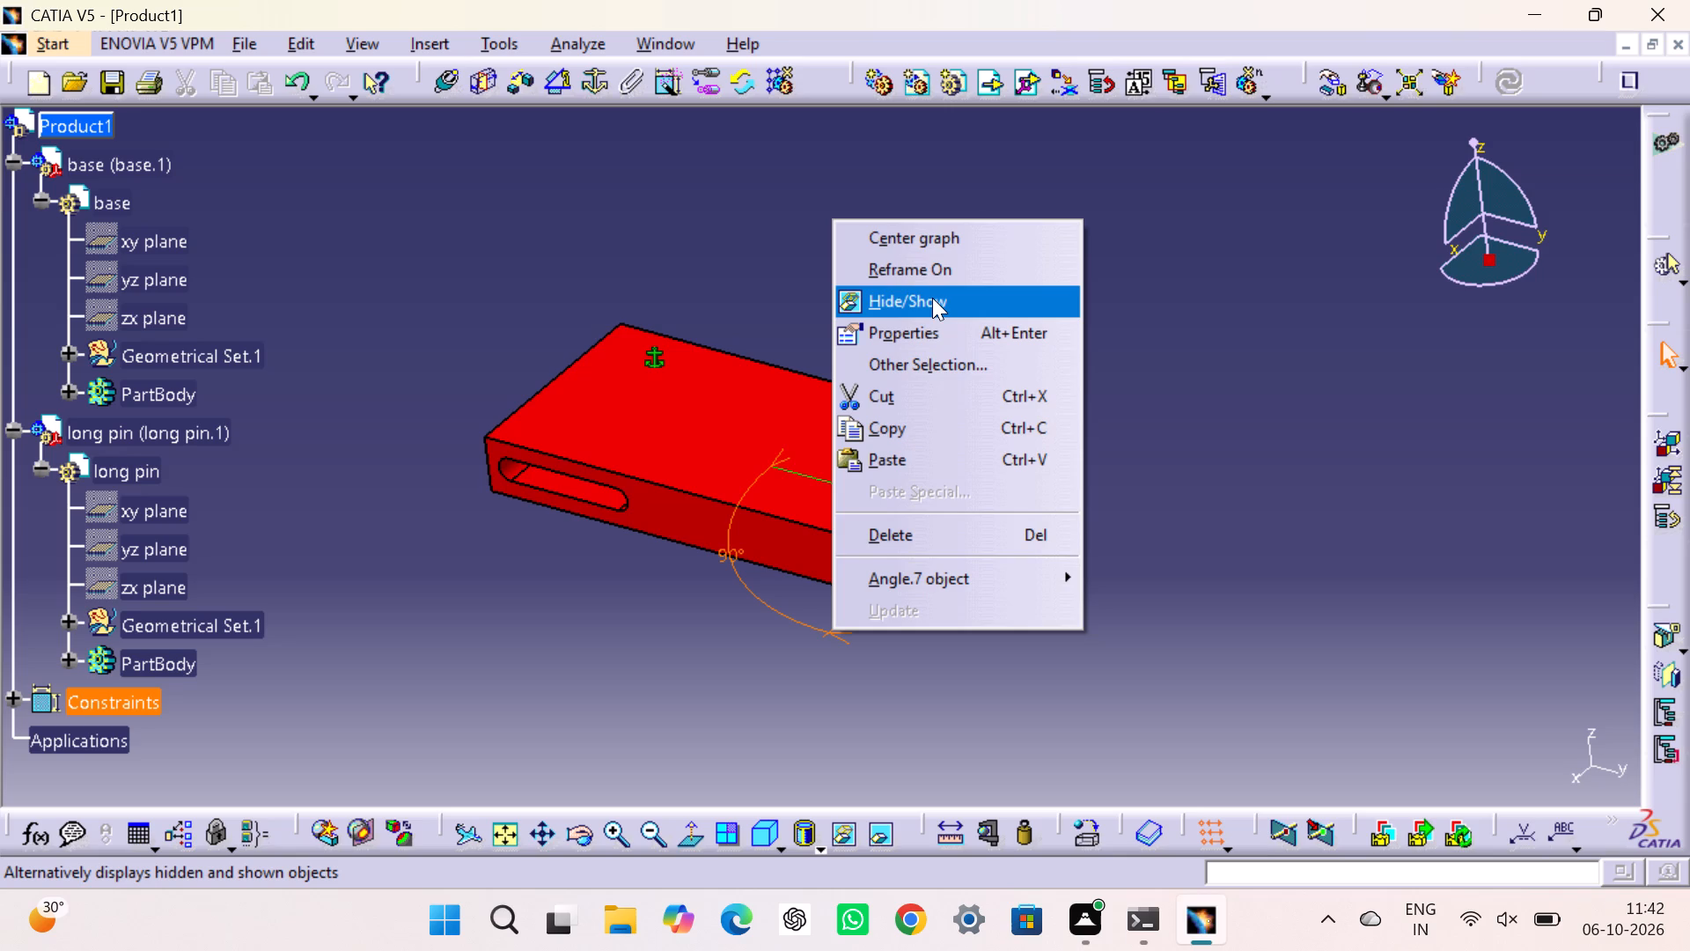
{"action": "left_click", "coordinate": [932, 298]}
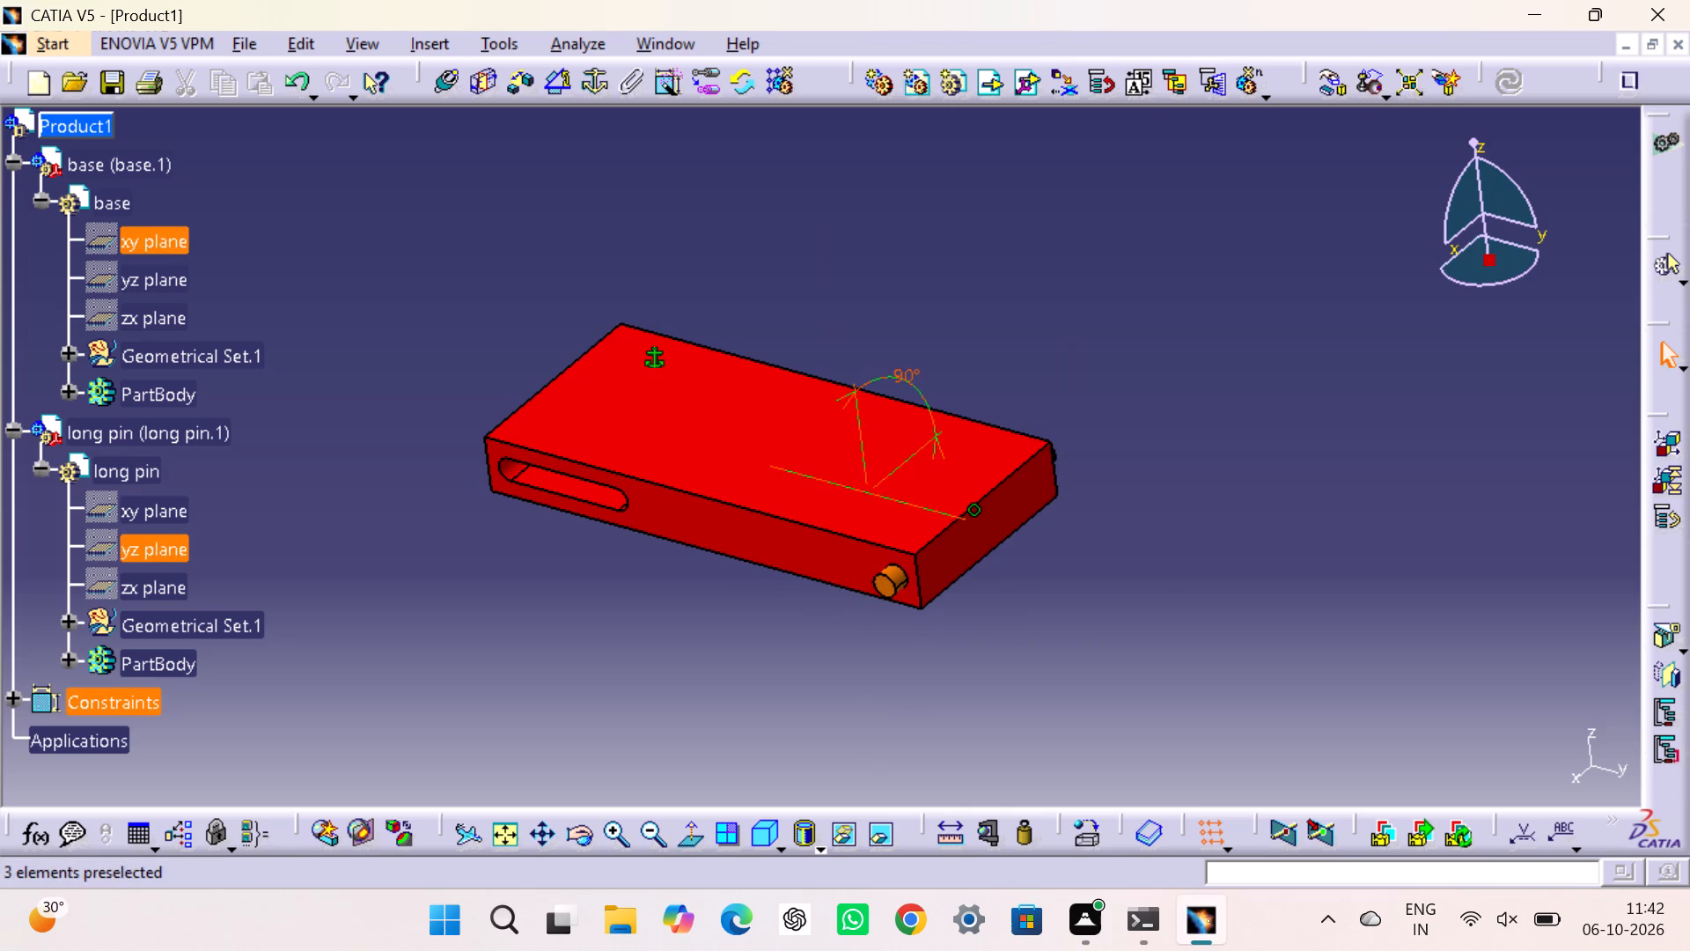
{"action": "right_click", "coordinate": [904, 375]}
{"action": "left_click_drag", "start_coordinate": [948, 464], "coordinate": [948, 456]}
{"action": "left_click", "coordinate": [1052, 285]}
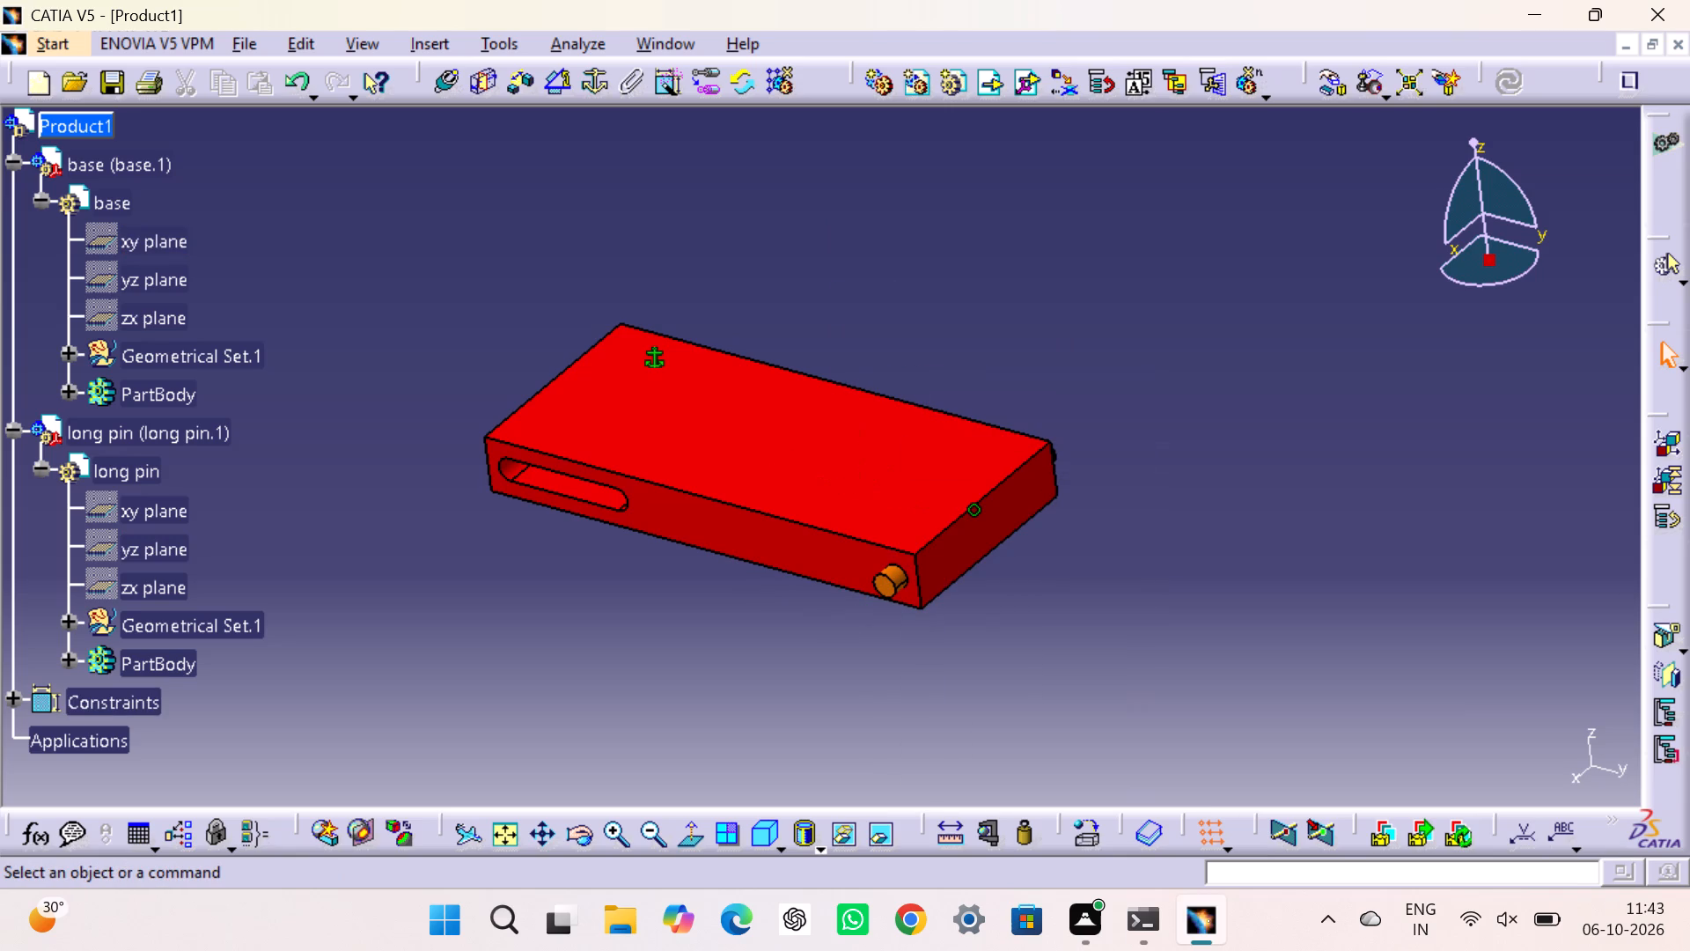
Add a 0 mm Offset constraint with Same orientation between the base's xy plane and the long pin's xy plane.
{"action": "left_click", "coordinate": [518, 86]}
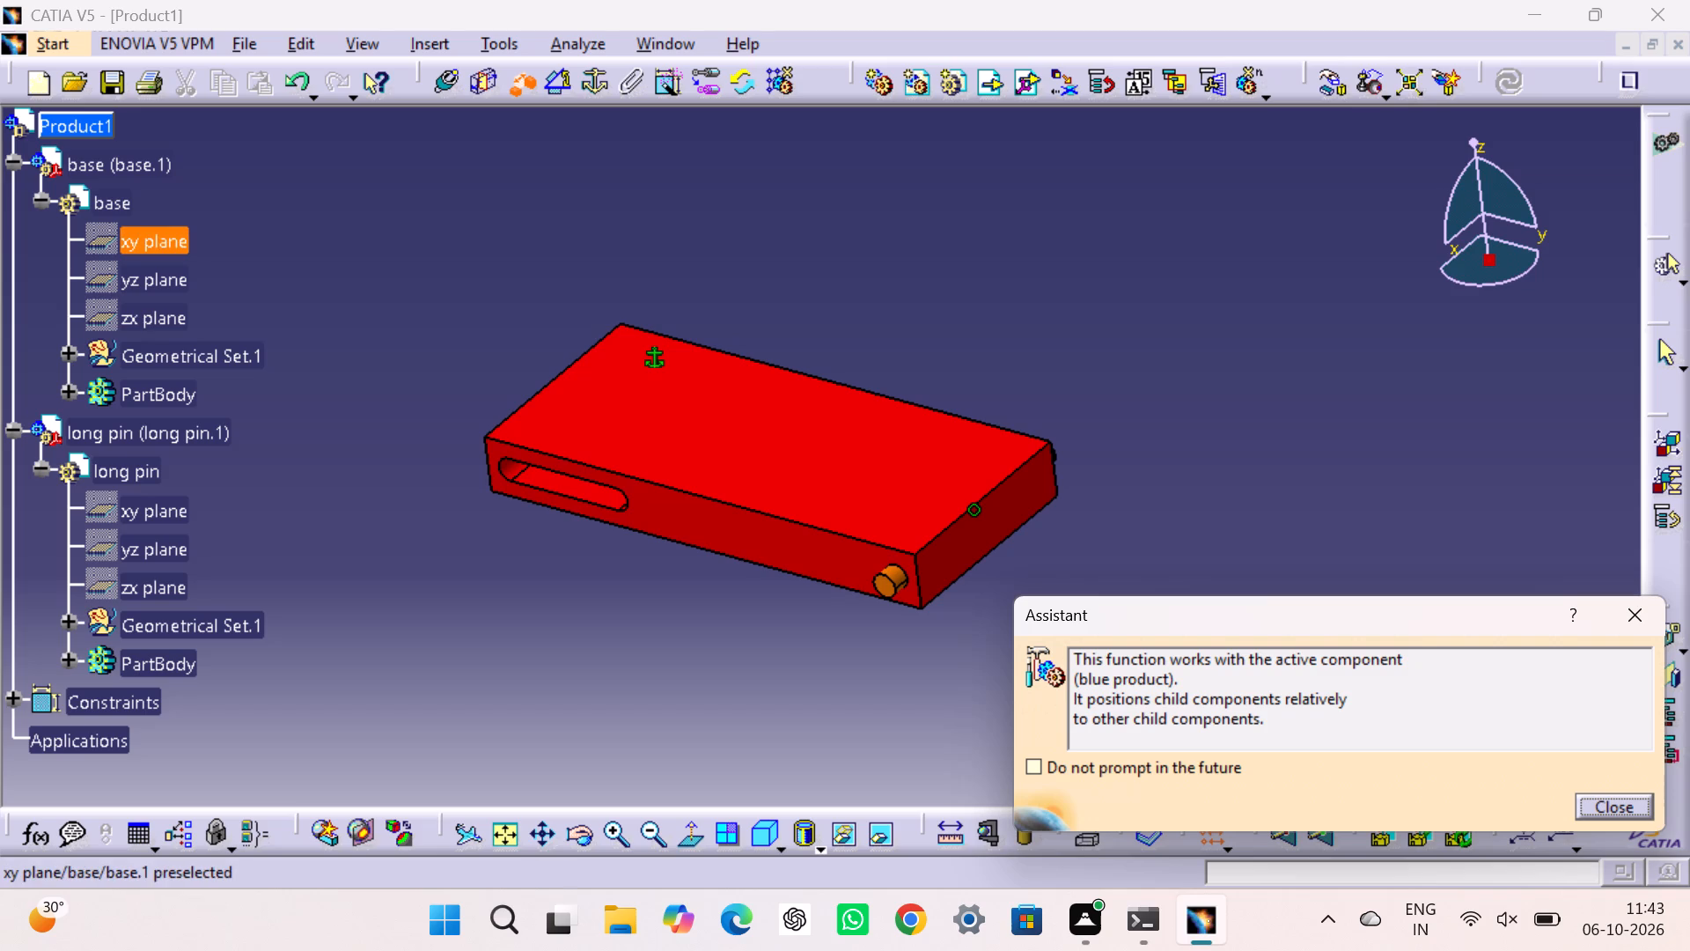
{"action": "left_click", "coordinate": [166, 247]}
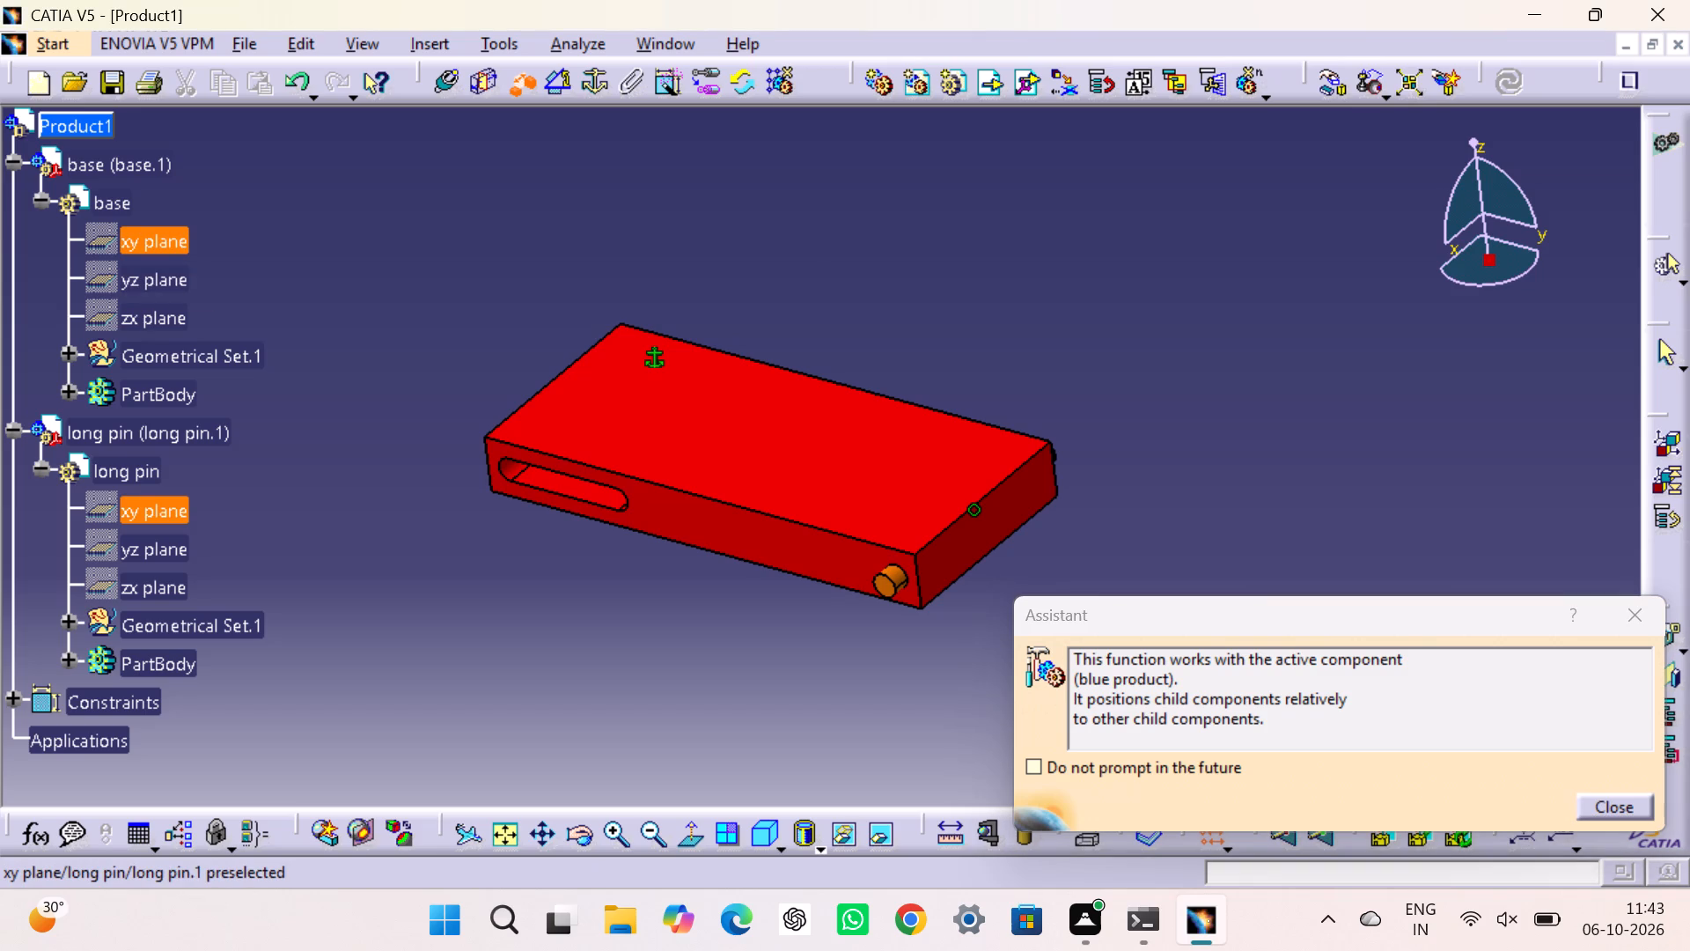
{"action": "left_click", "coordinate": [148, 514]}
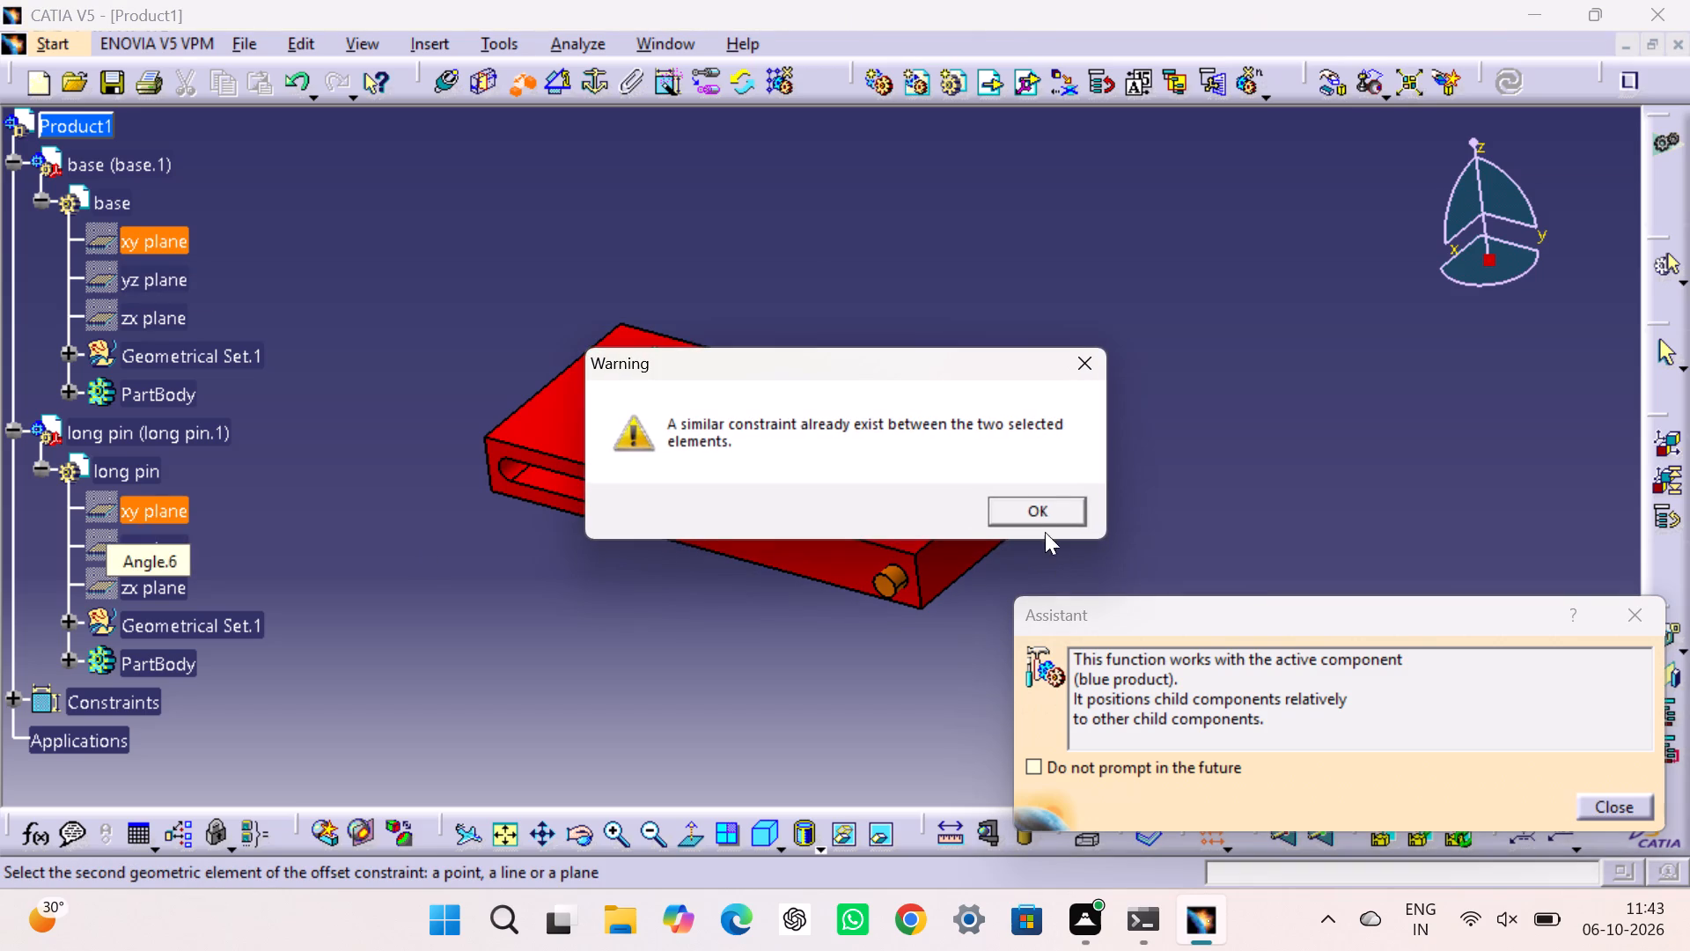
{"action": "left_click", "coordinate": [1032, 507]}
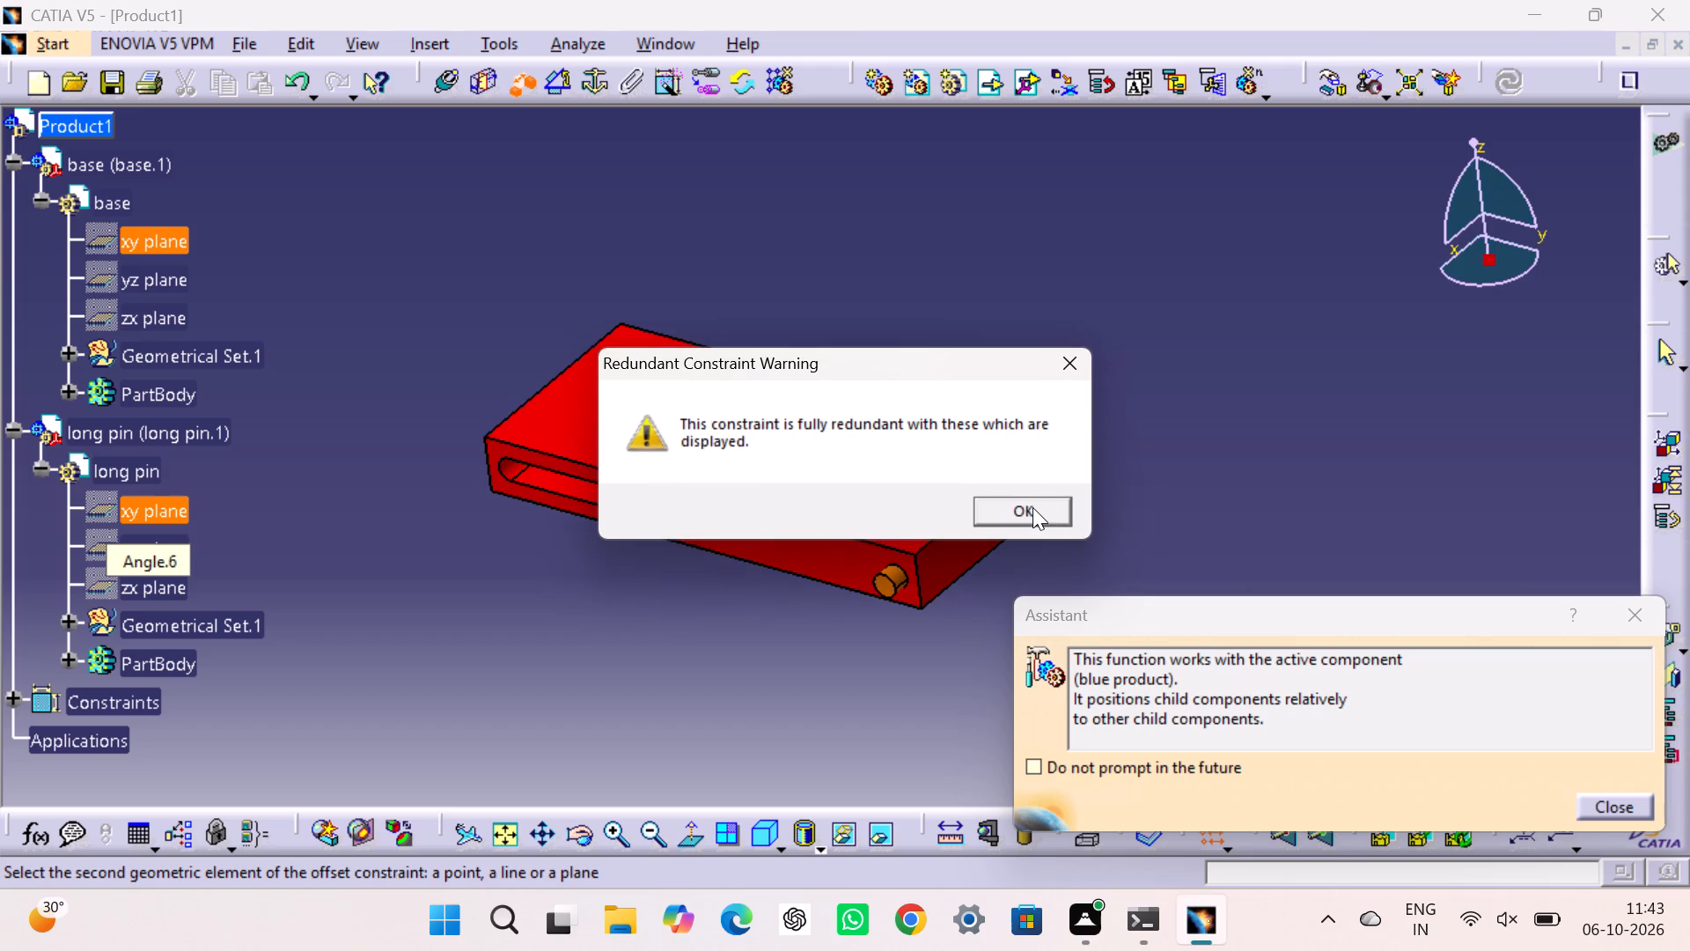
{"action": "left_click", "coordinate": [1025, 515]}
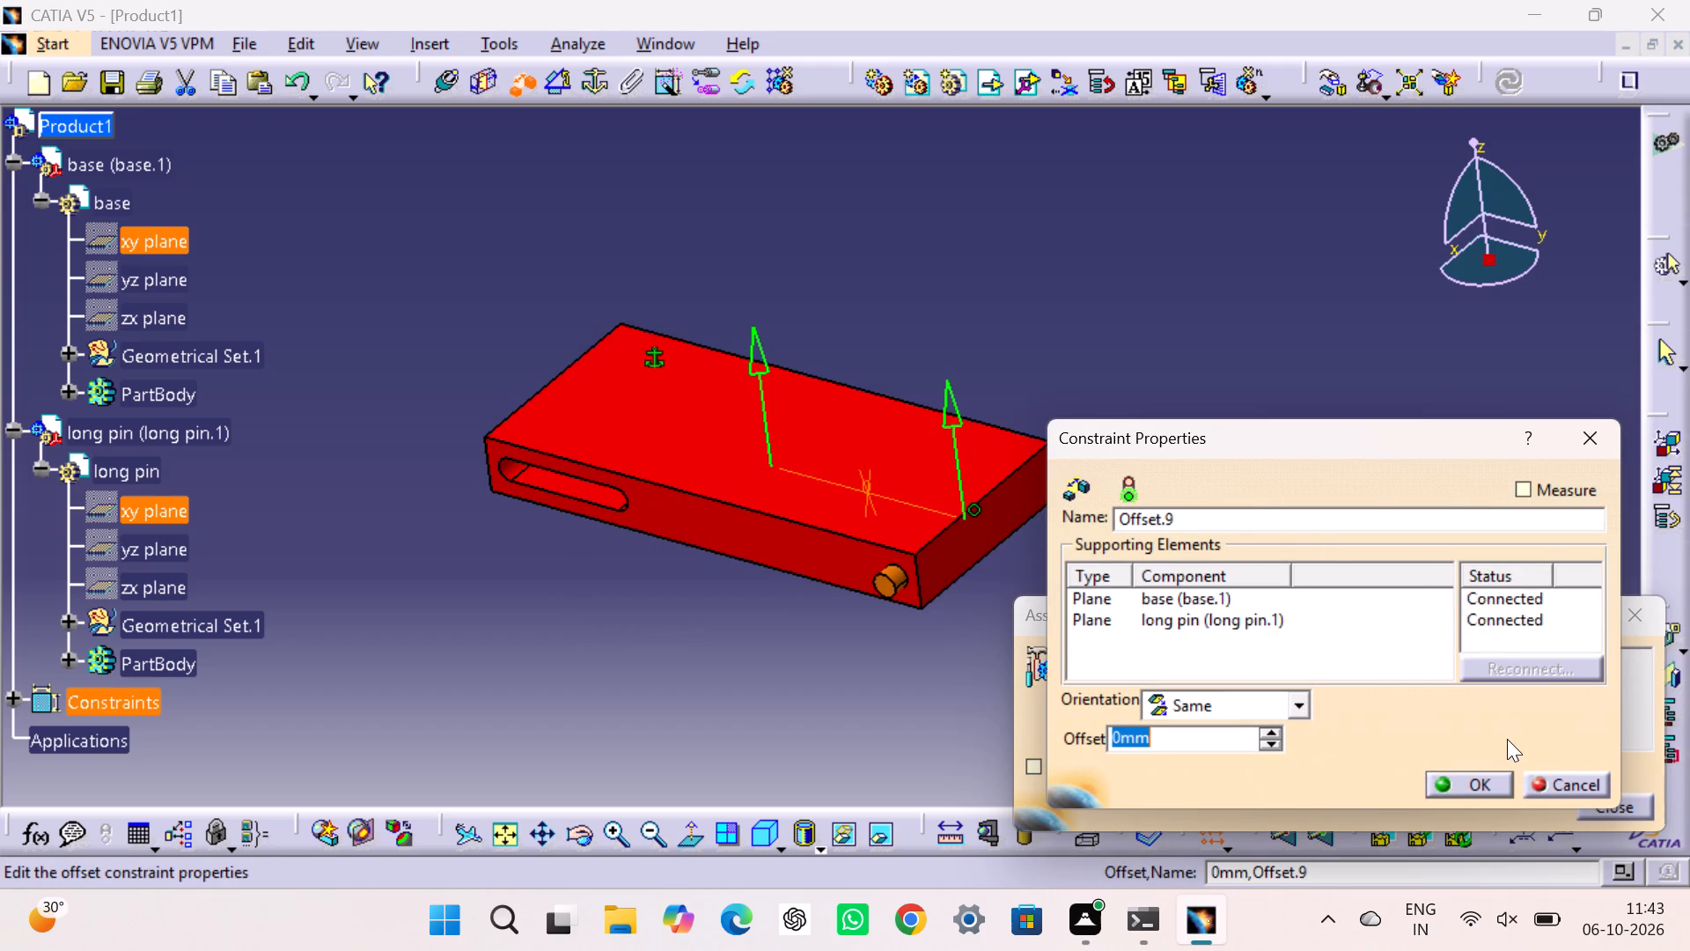
{"action": "left_click", "coordinate": [1485, 798]}
{"action": "left_click", "coordinate": [1383, 571]}
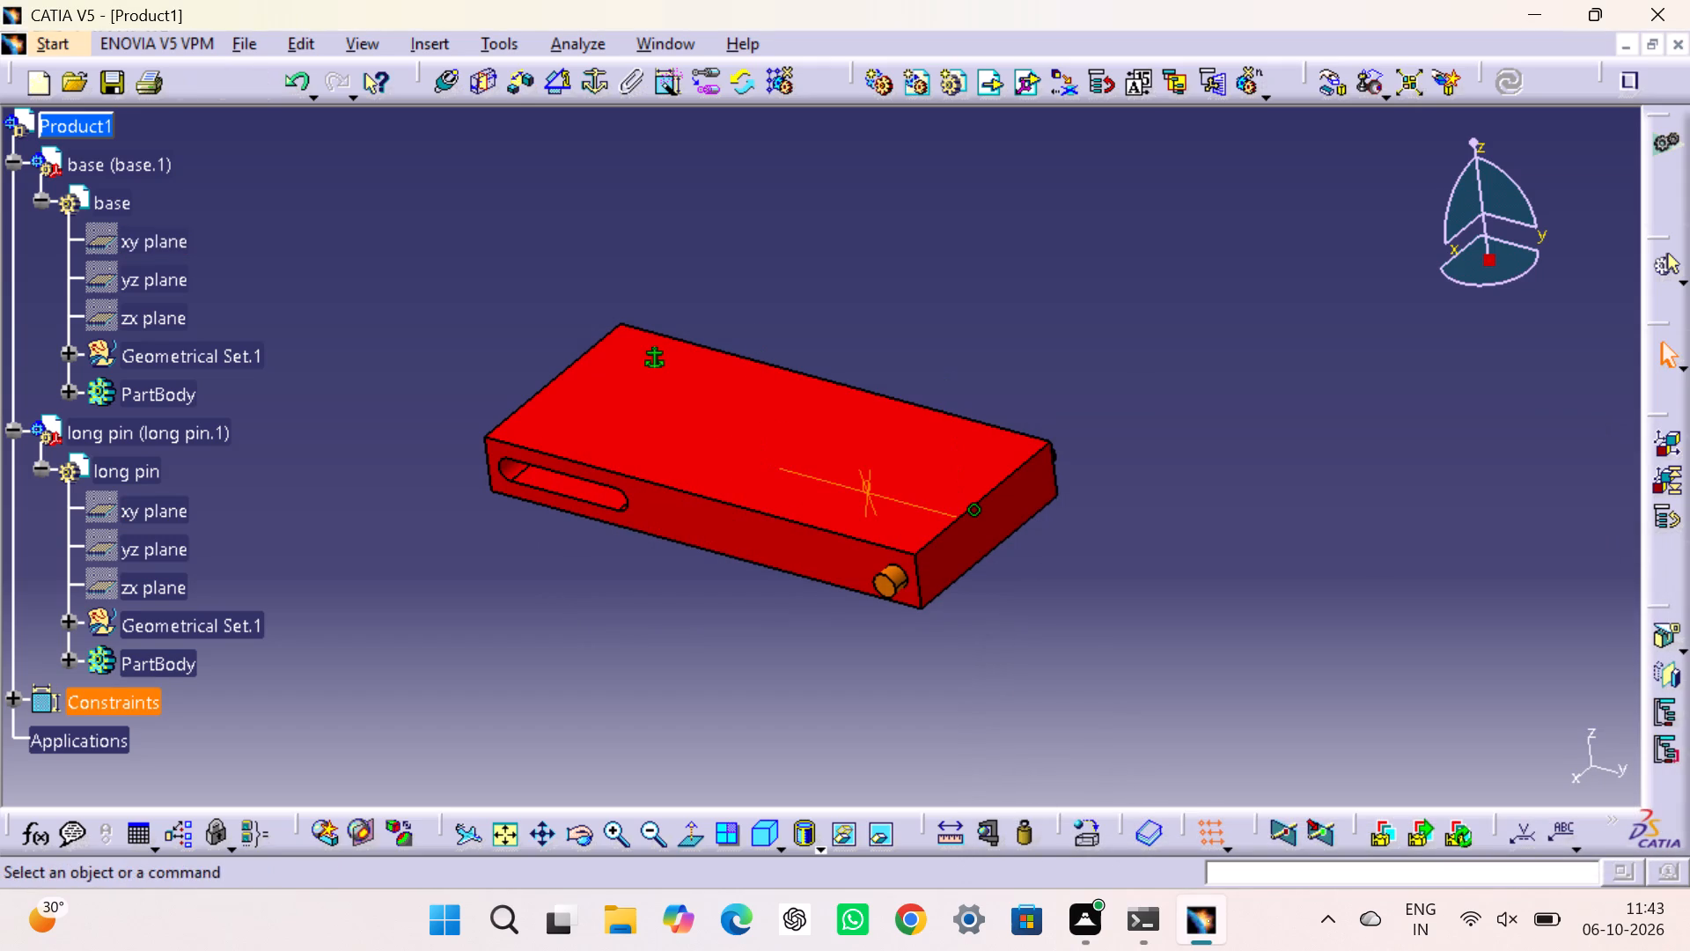
Analyze the remaining component degrees of freedom of the long pin.
{"action": "right_click", "coordinate": [156, 436]}
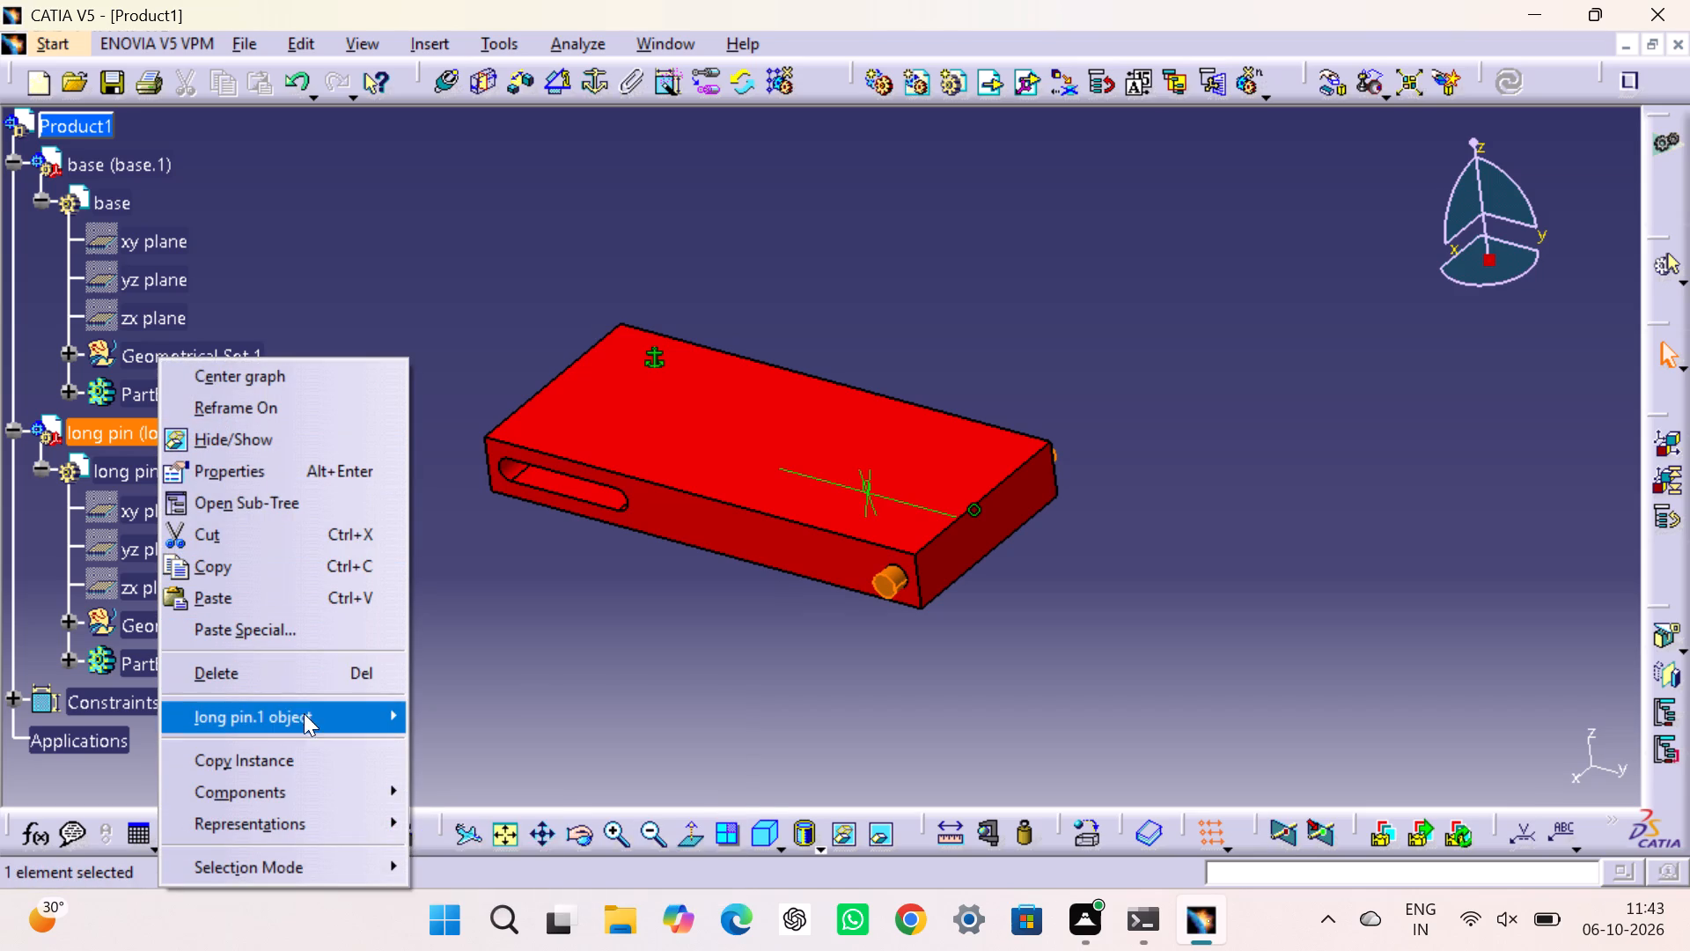
{"action": "left_click", "coordinate": [523, 852]}
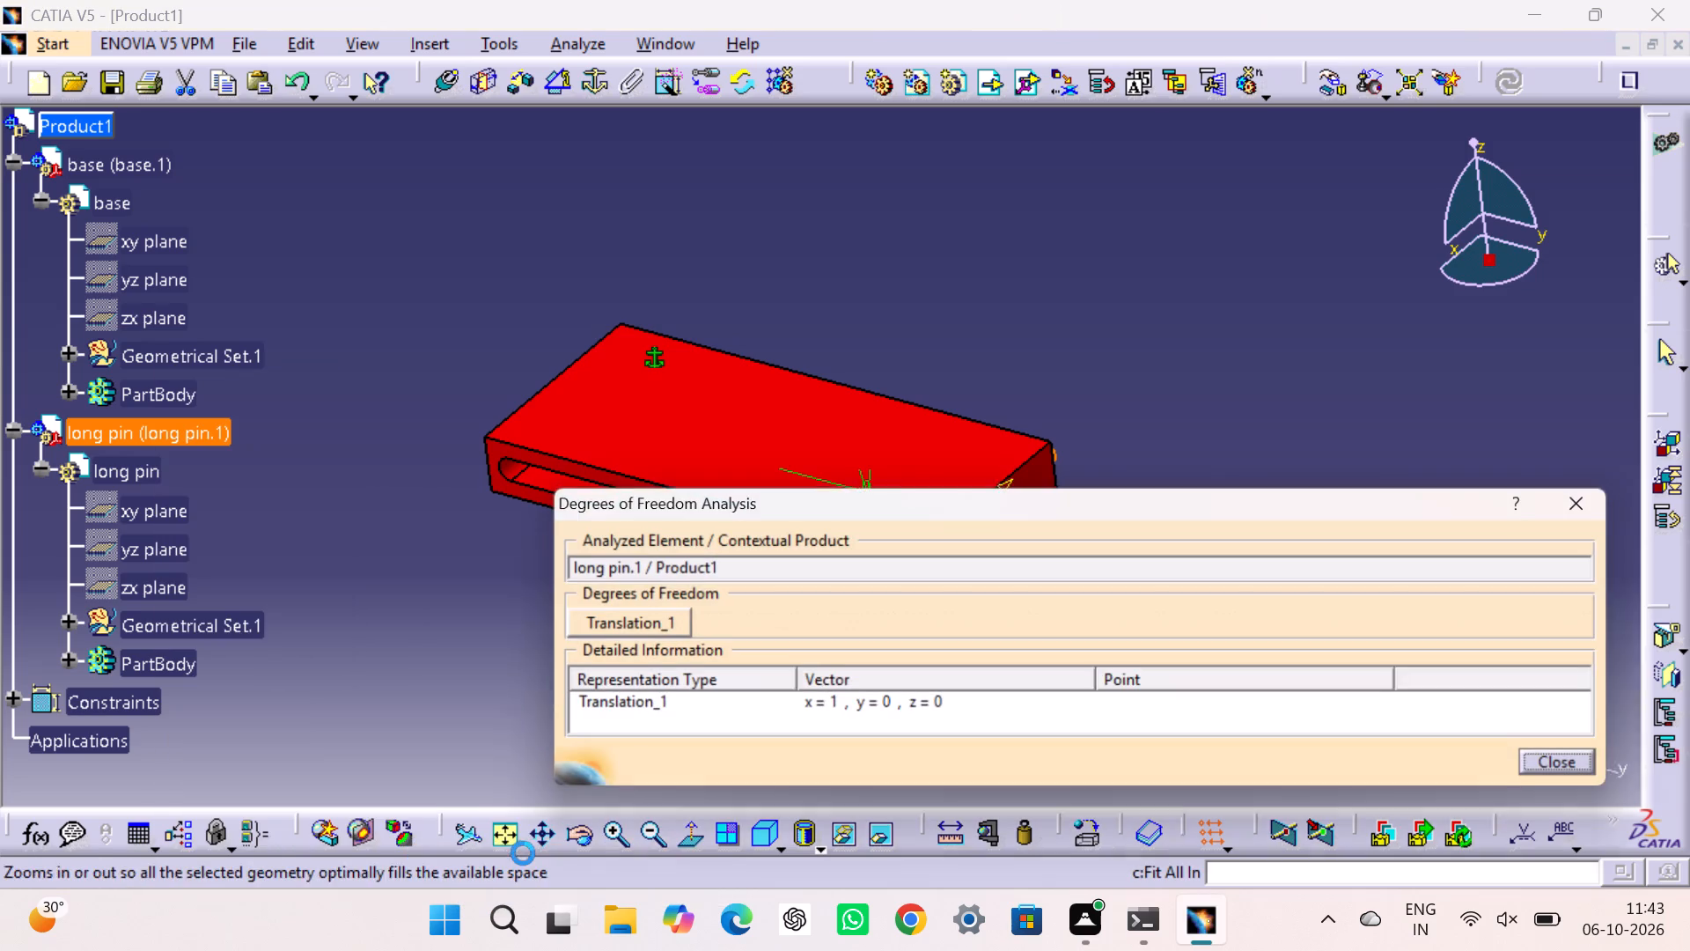
{"action": "left_click", "coordinate": [1588, 773]}
{"action": "left_click", "coordinate": [1566, 674]}
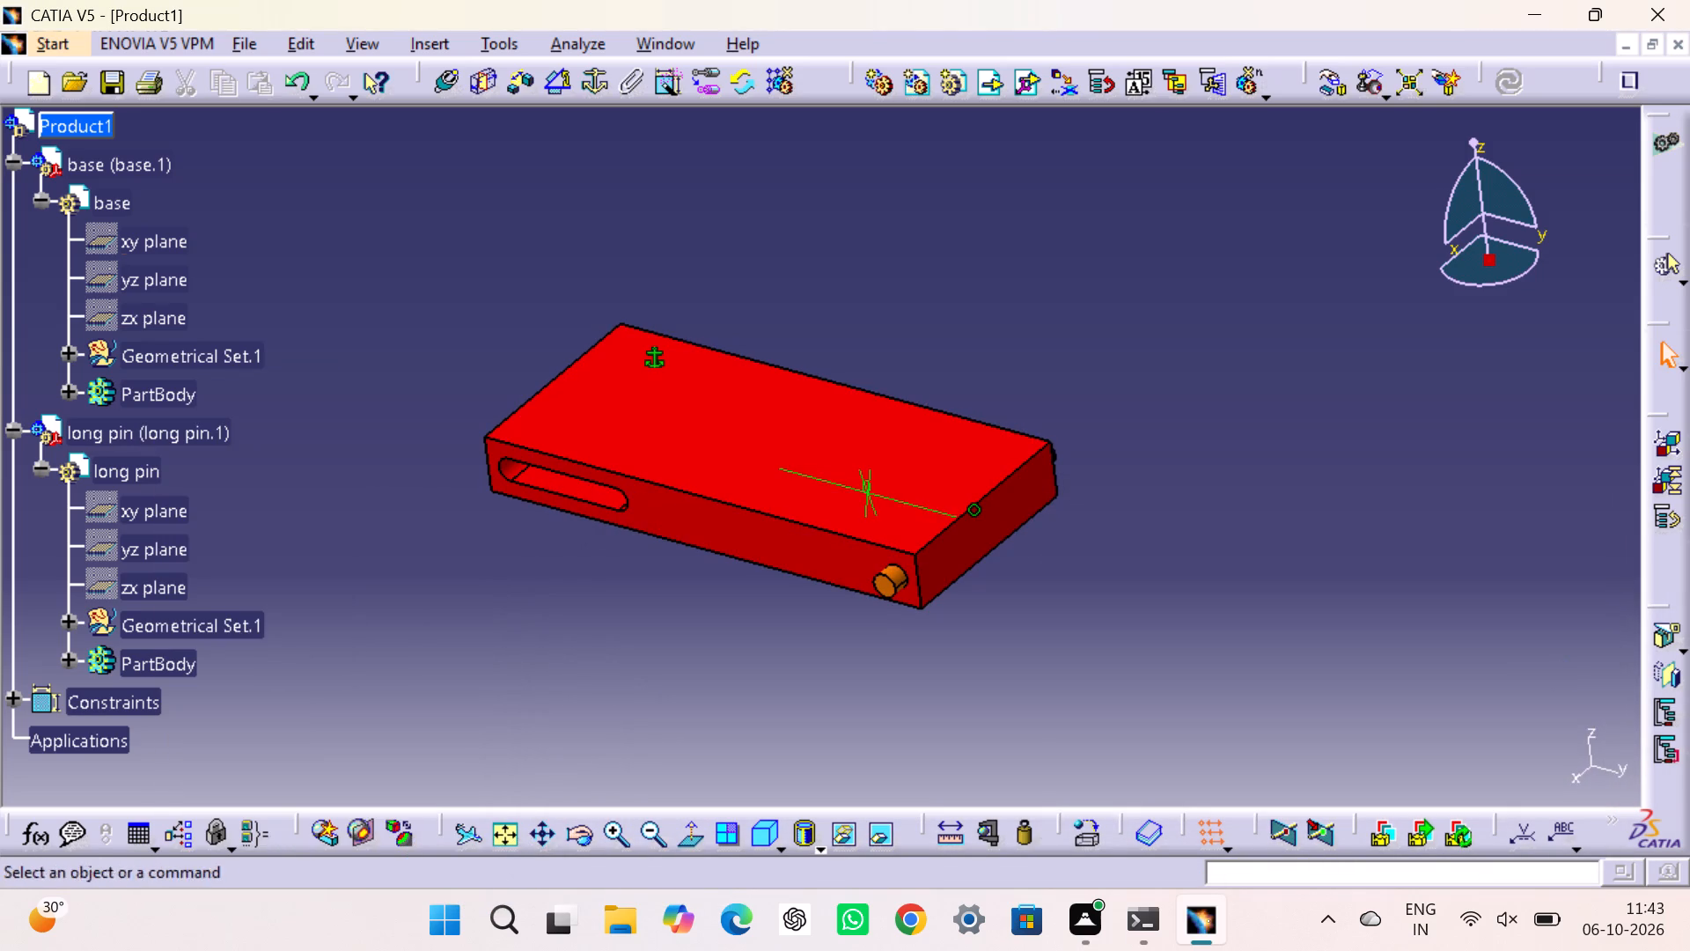
Hide the 0 mm offset constraint between the base and the long pin in the 3D view.
{"action": "right_click", "coordinate": [885, 491]}
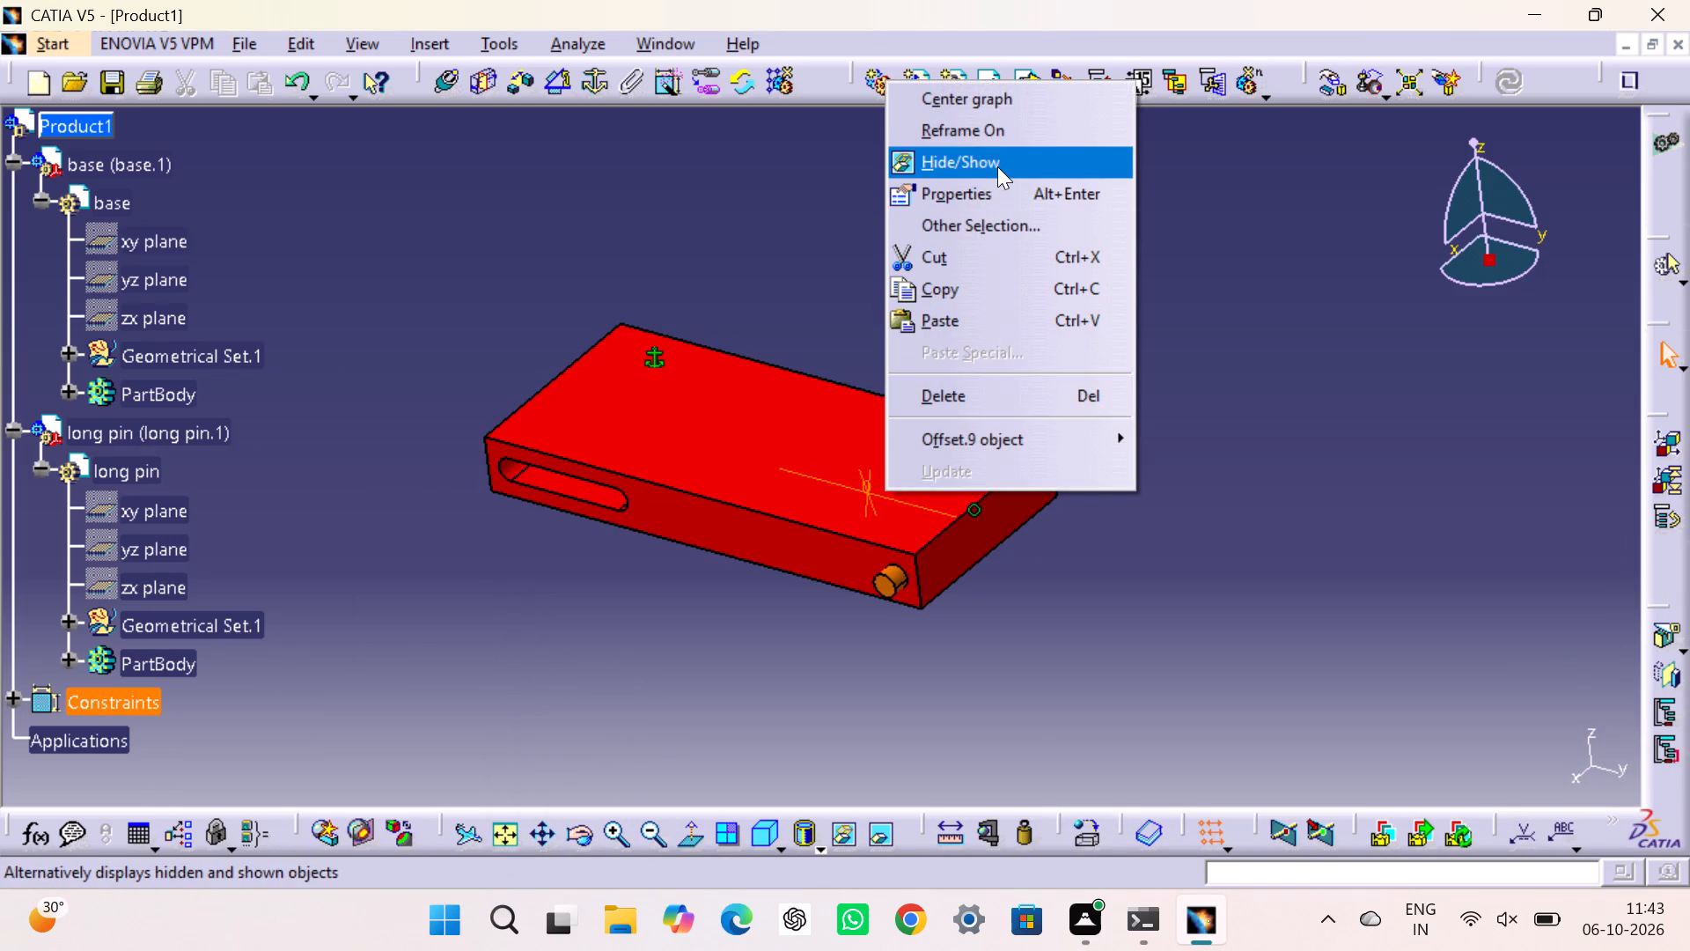
{"action": "left_click", "coordinate": [997, 166]}
{"action": "left_click", "coordinate": [1207, 527]}
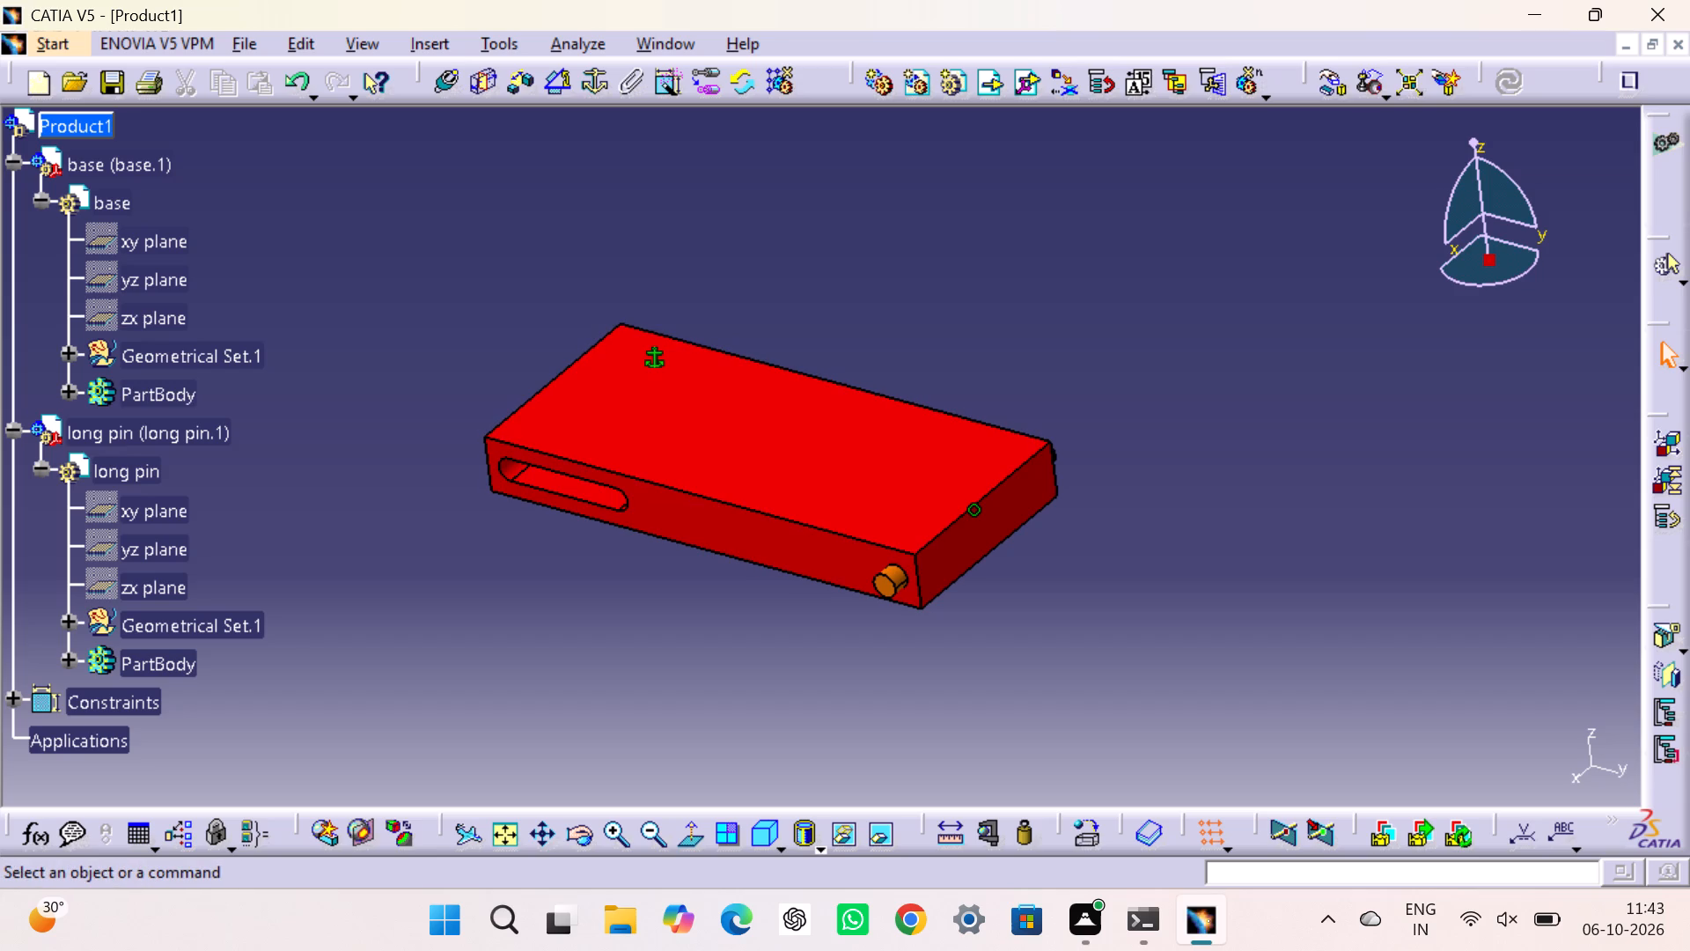
Create a second instance of the long pin with Fast Multi-Instantiation.
{"action": "middle_click_drag", "start_coordinate": [820, 636], "coordinate": [844, 619]}
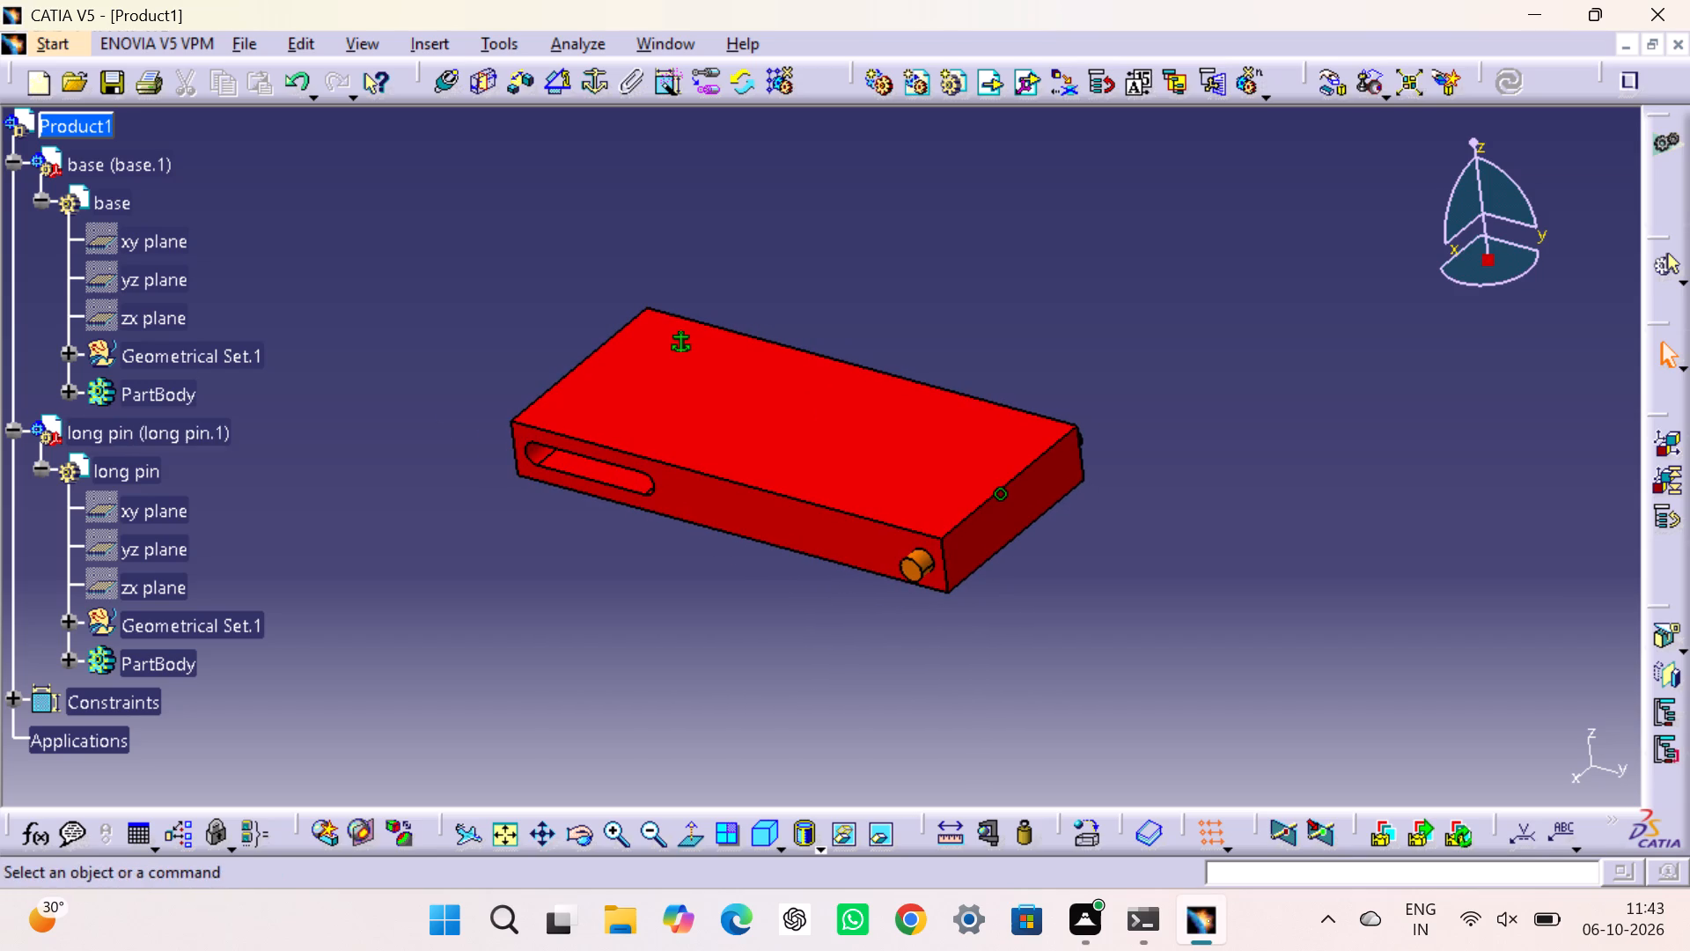
{"action": "left_click", "coordinate": [12, 430]}
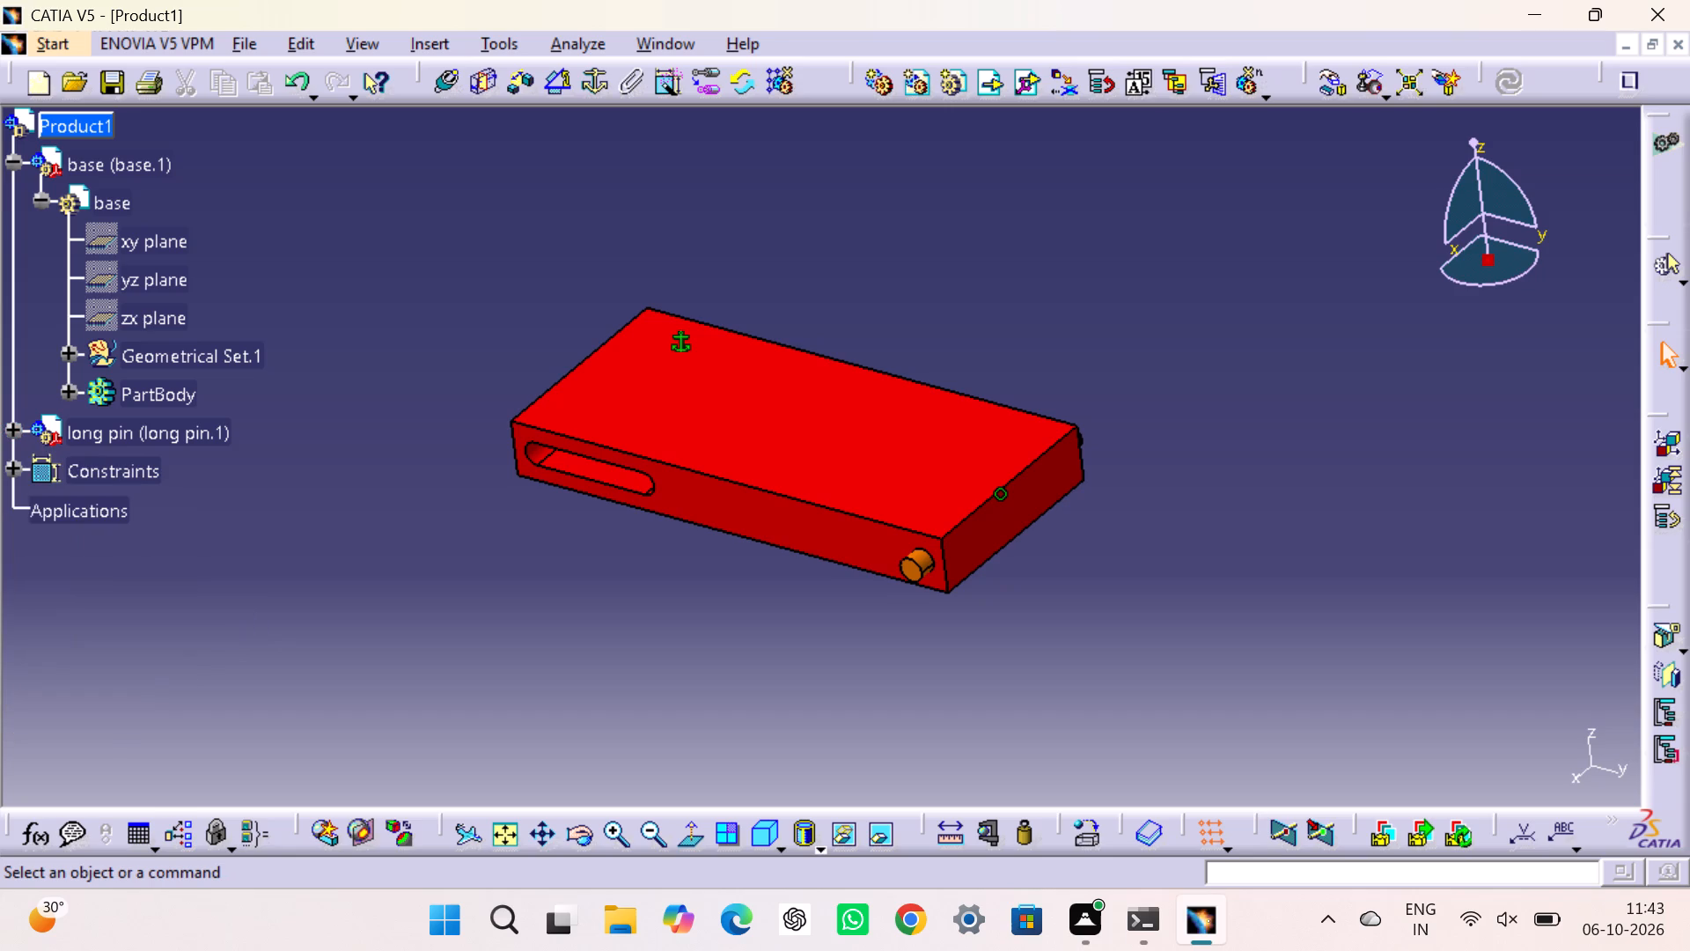
{"action": "left_click", "coordinate": [579, 260]}
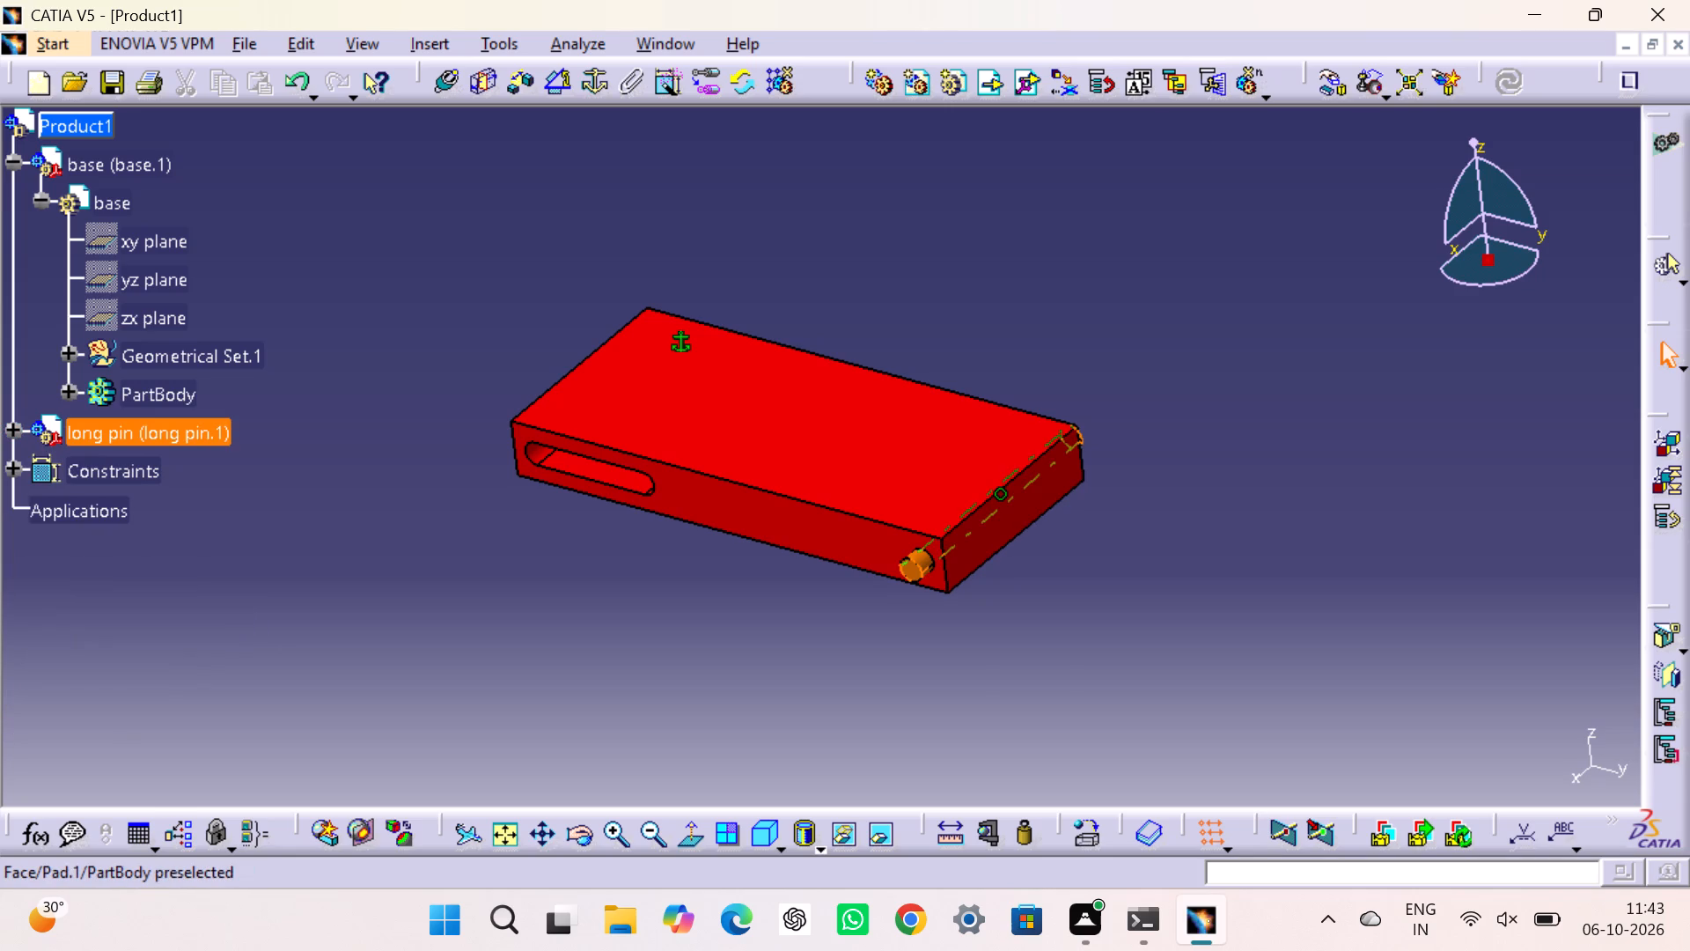
{"action": "left_click", "coordinate": [927, 563]}
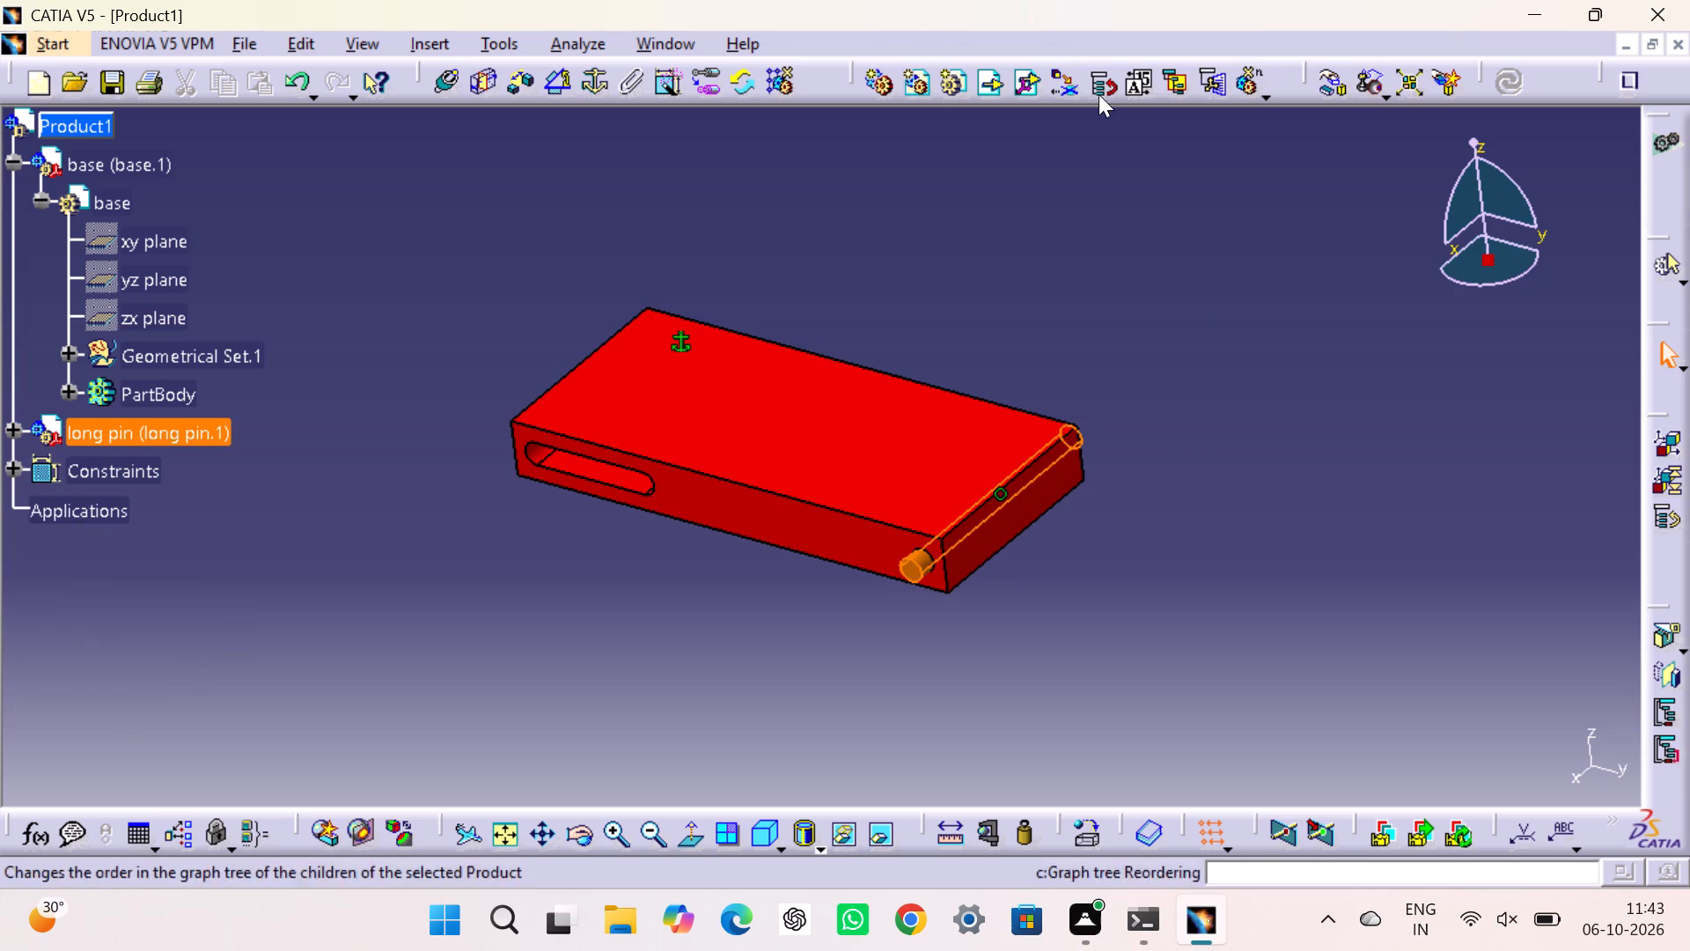
{"action": "left_click", "coordinate": [1244, 82]}
{"action": "left_click", "coordinate": [1313, 322]}
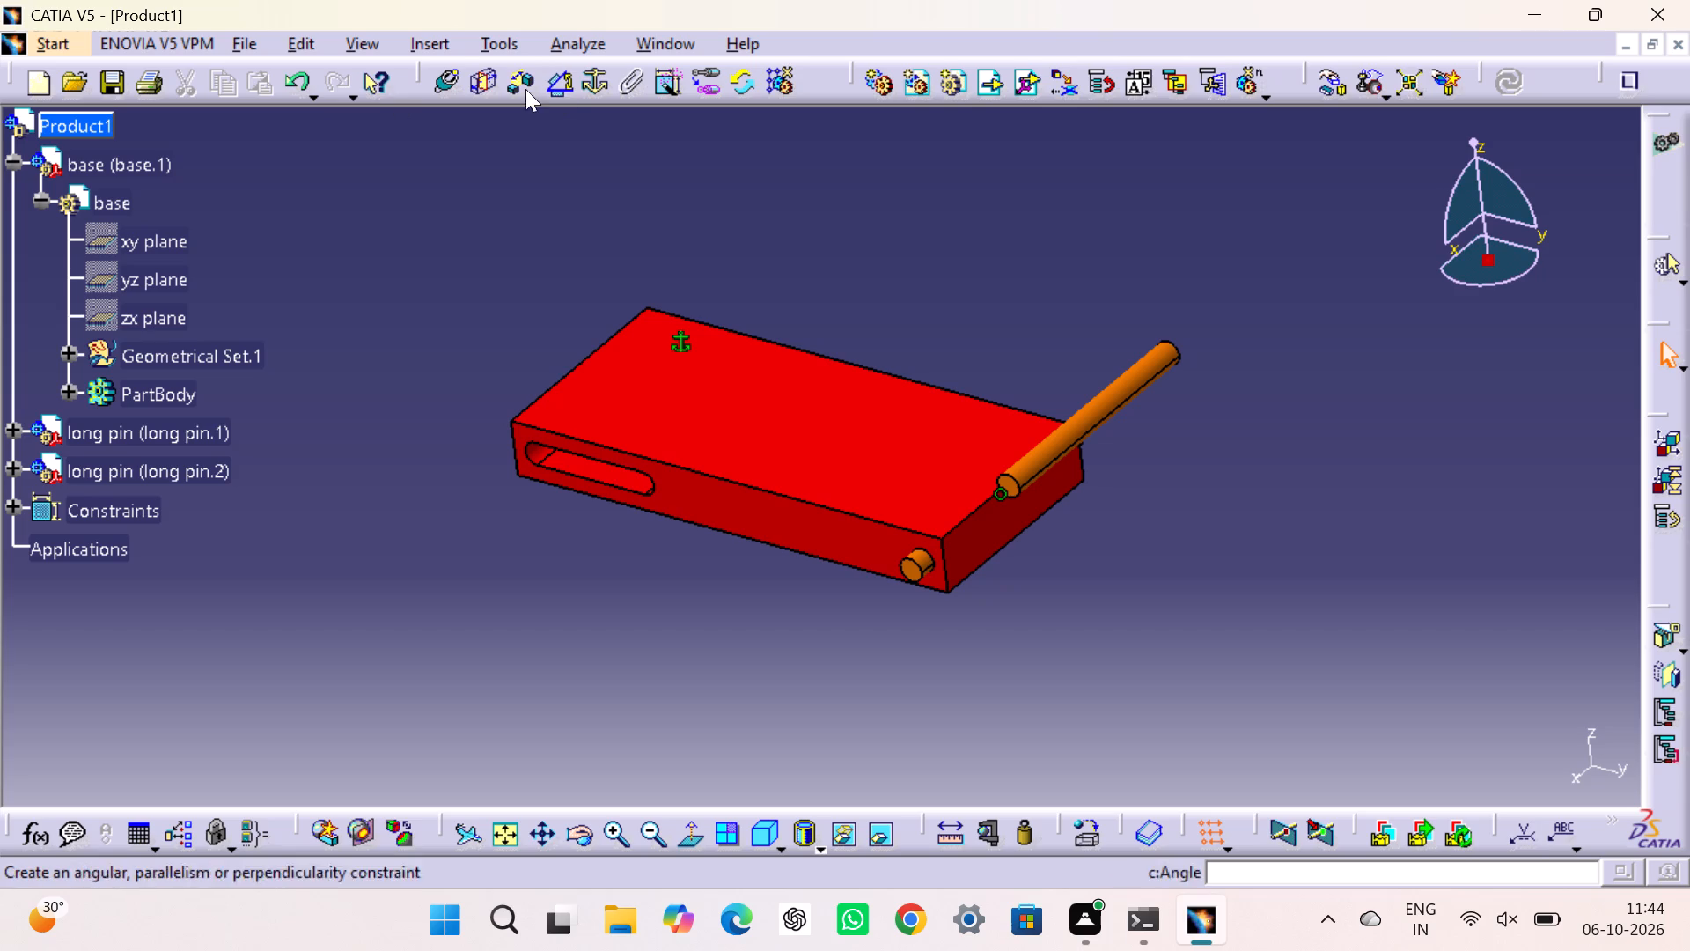
Add a Coincidence constraint between the second long pin's axis and the axis of the base slot's inner rounded end, and update the assembly.
{"action": "left_click", "coordinate": [450, 77]}
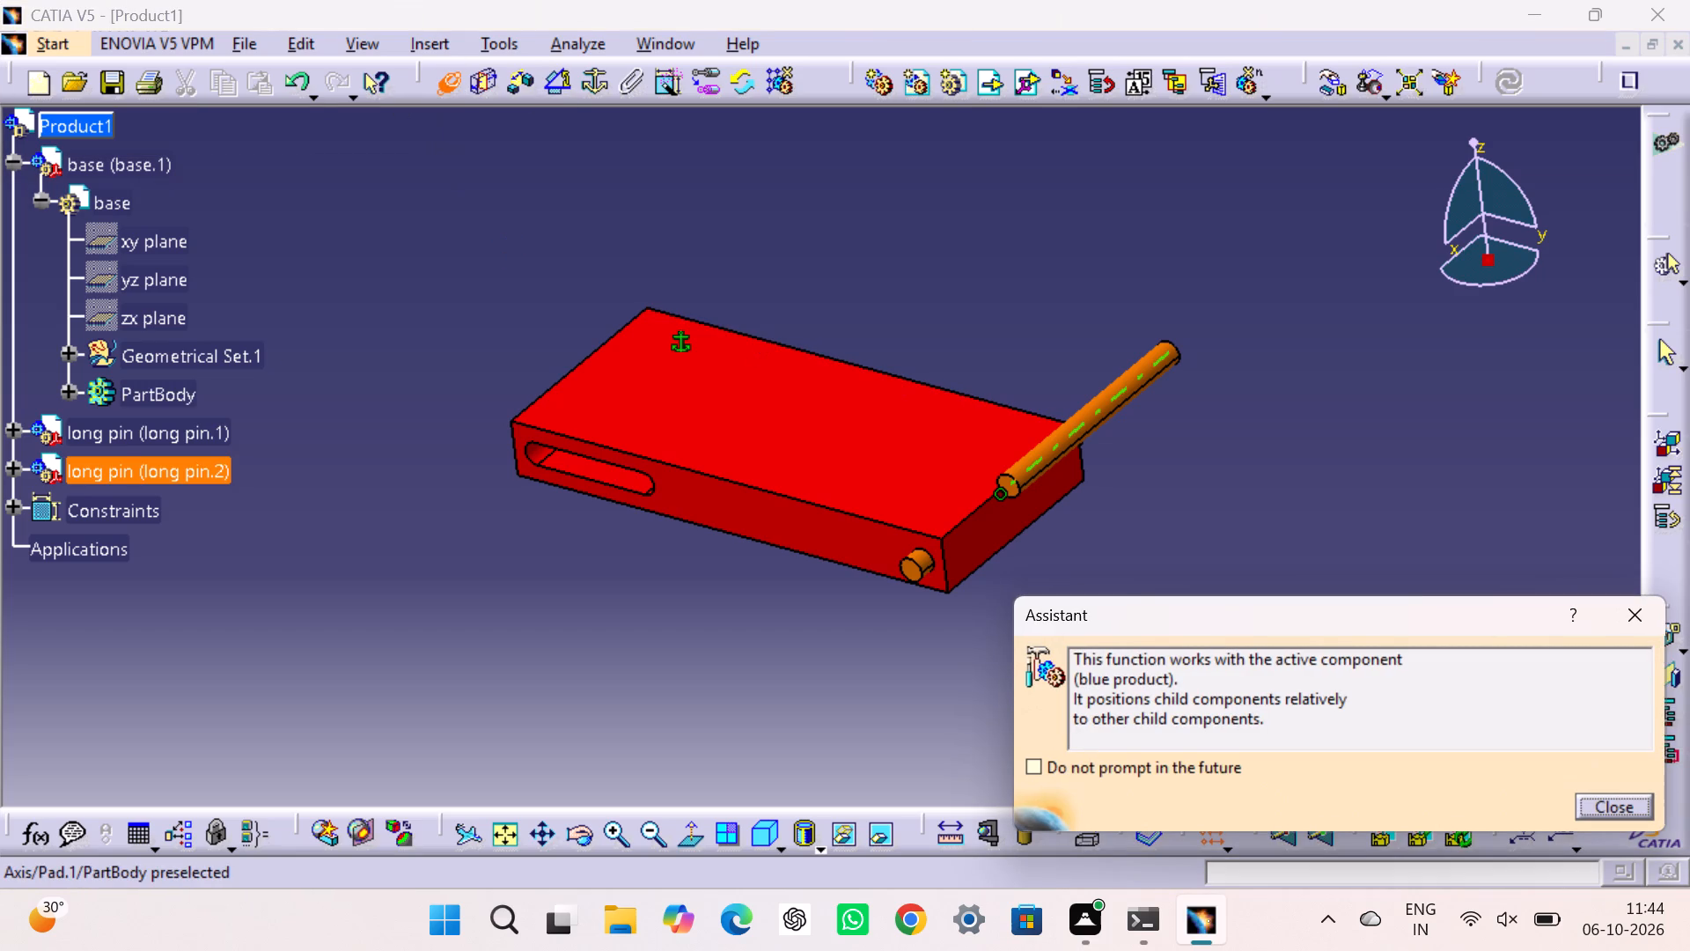
{"action": "left_click", "coordinate": [1097, 413]}
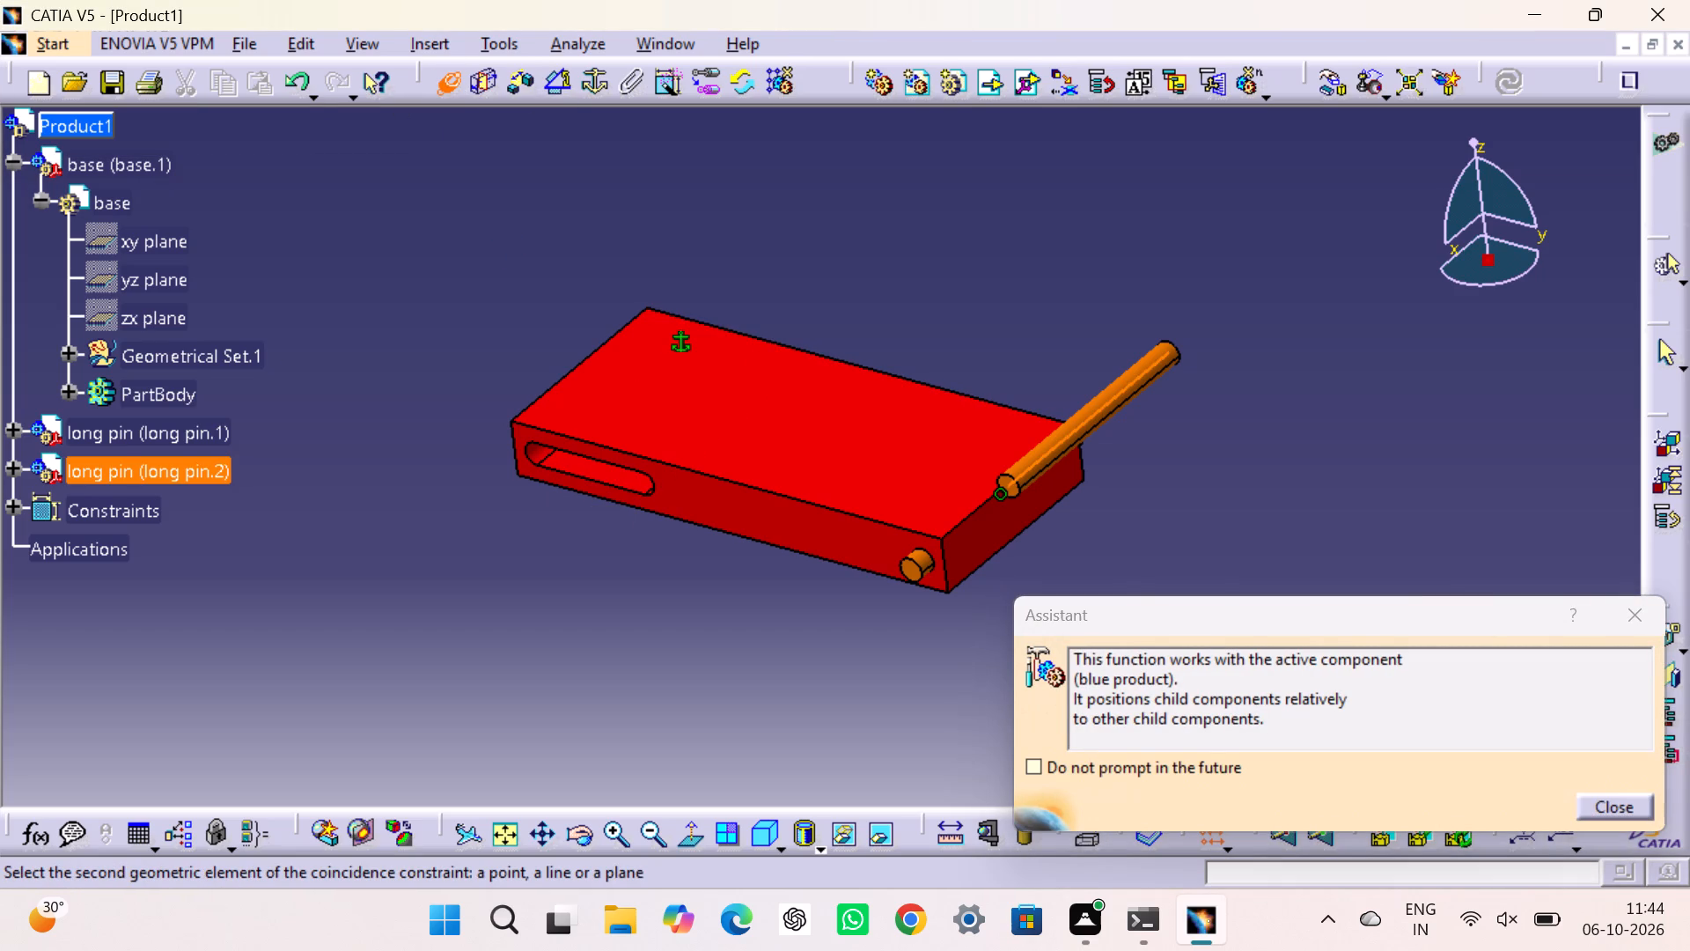
{"action": "middle_click_drag", "start_coordinate": [651, 570], "coordinate": [672, 517]}
{"action": "right_click_drag", "start_coordinate": [654, 559], "coordinate": [672, 517]}
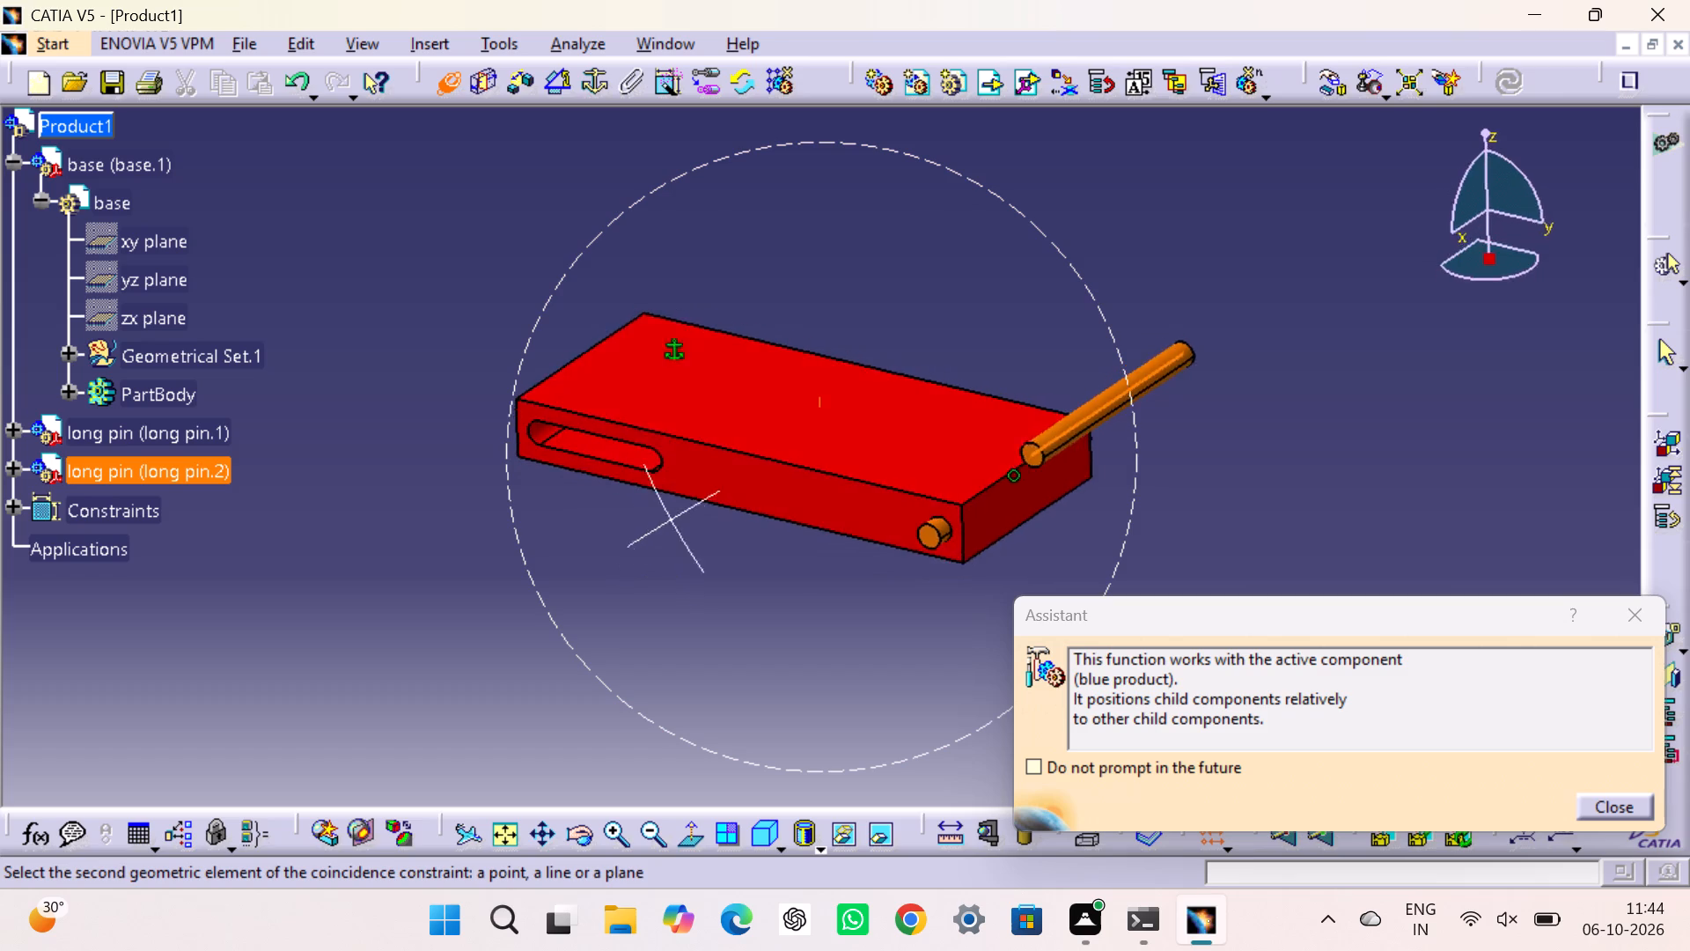
{"action": "middle_click_drag", "start_coordinate": [672, 517], "coordinate": [858, 405]}
{"action": "right_click_drag", "start_coordinate": [672, 517], "coordinate": [858, 405]}
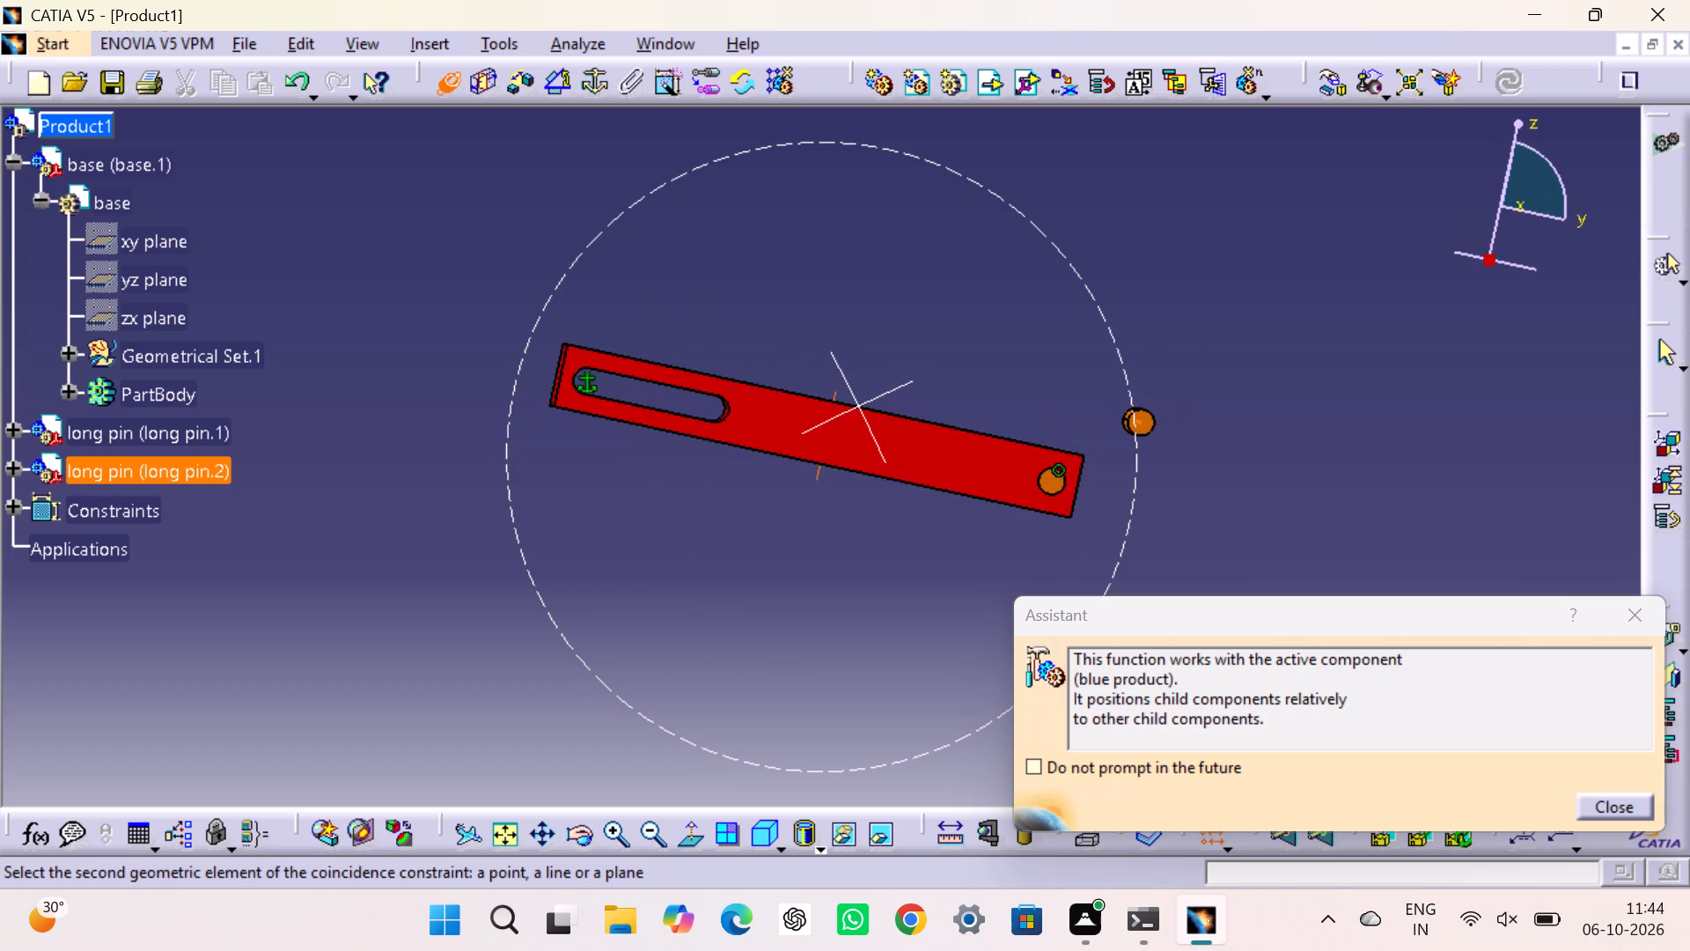
{"action": "middle_click_drag", "start_coordinate": [858, 405], "coordinate": [852, 427]}
{"action": "right_click_drag", "start_coordinate": [858, 405], "coordinate": [852, 427]}
{"action": "scroll", "coordinate": [687, 415], "scroll_direction": "down", "scroll_amount": 4}
{"action": "scroll", "coordinate": [687, 415], "scroll_direction": "up", "scroll_amount": 2}
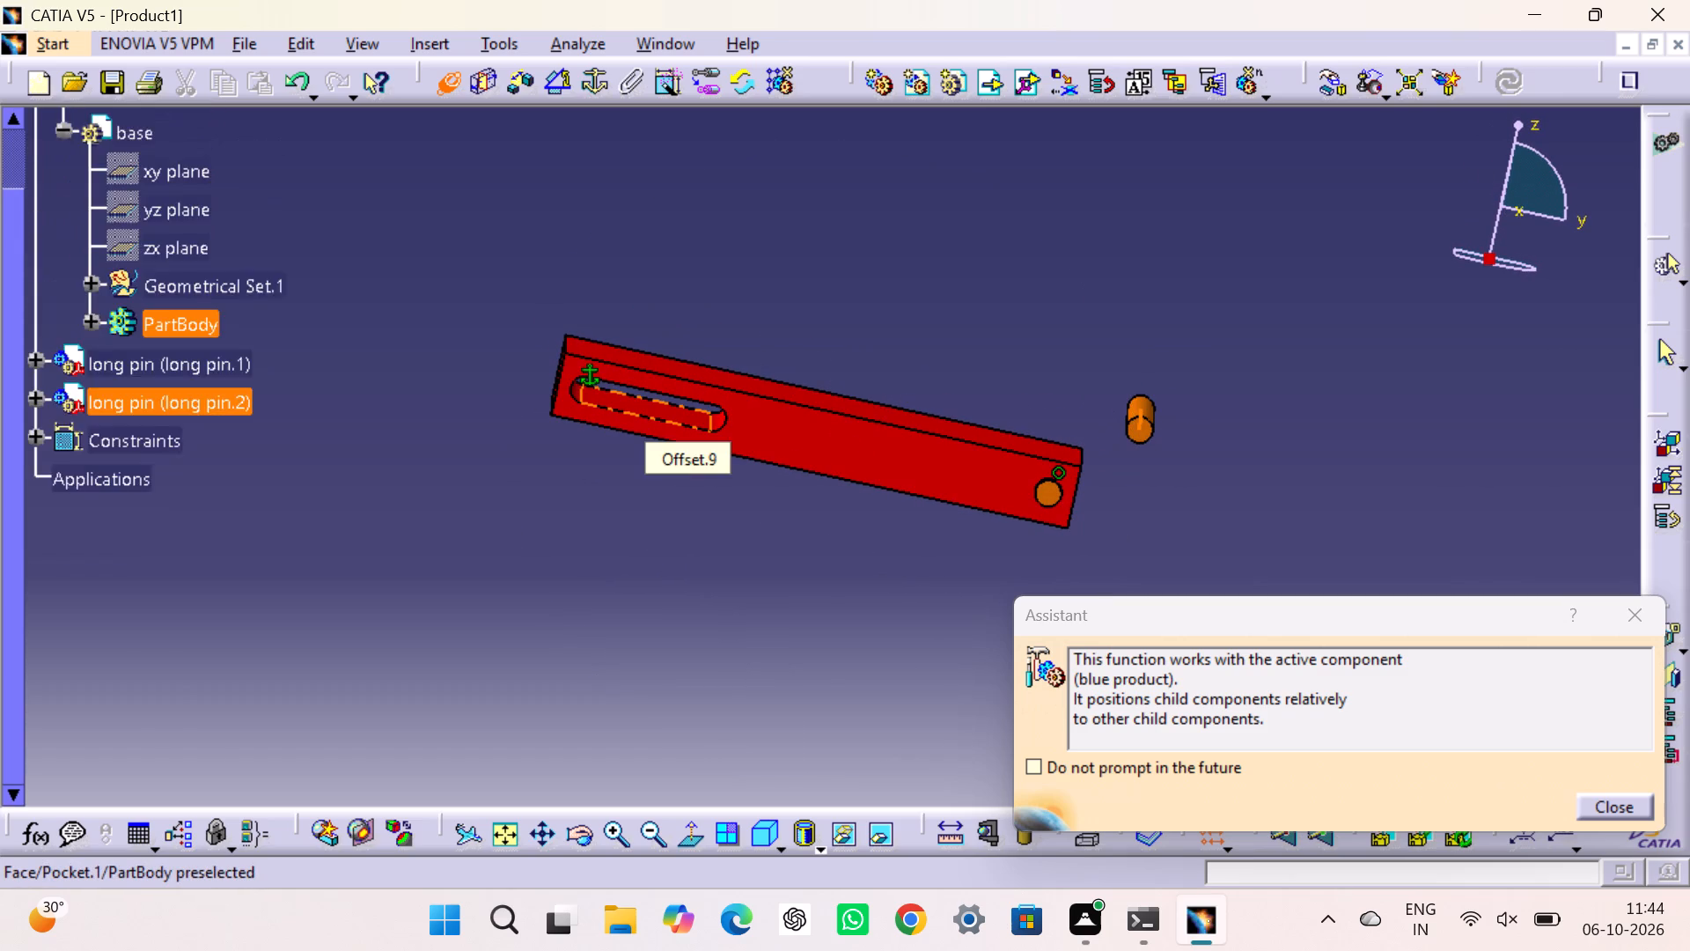
{"action": "scroll", "coordinate": [687, 415], "scroll_direction": "up", "scroll_amount": 2}
{"action": "triple_click", "coordinate": [613, 830]}
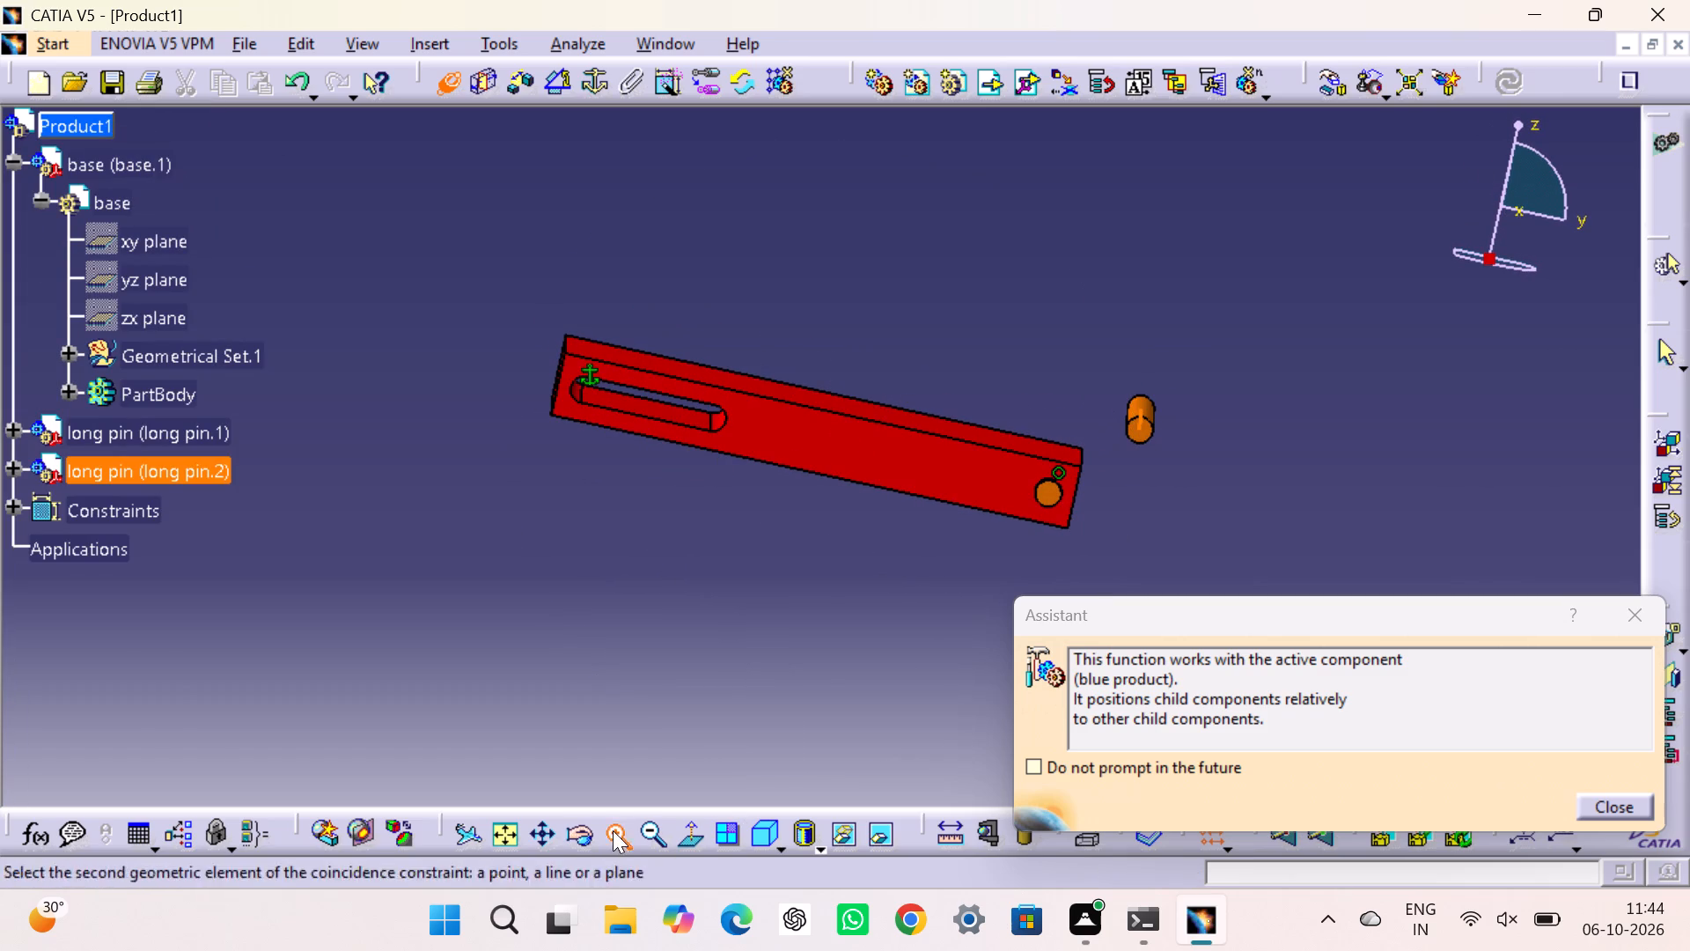
{"action": "left_click", "coordinate": [613, 829]}
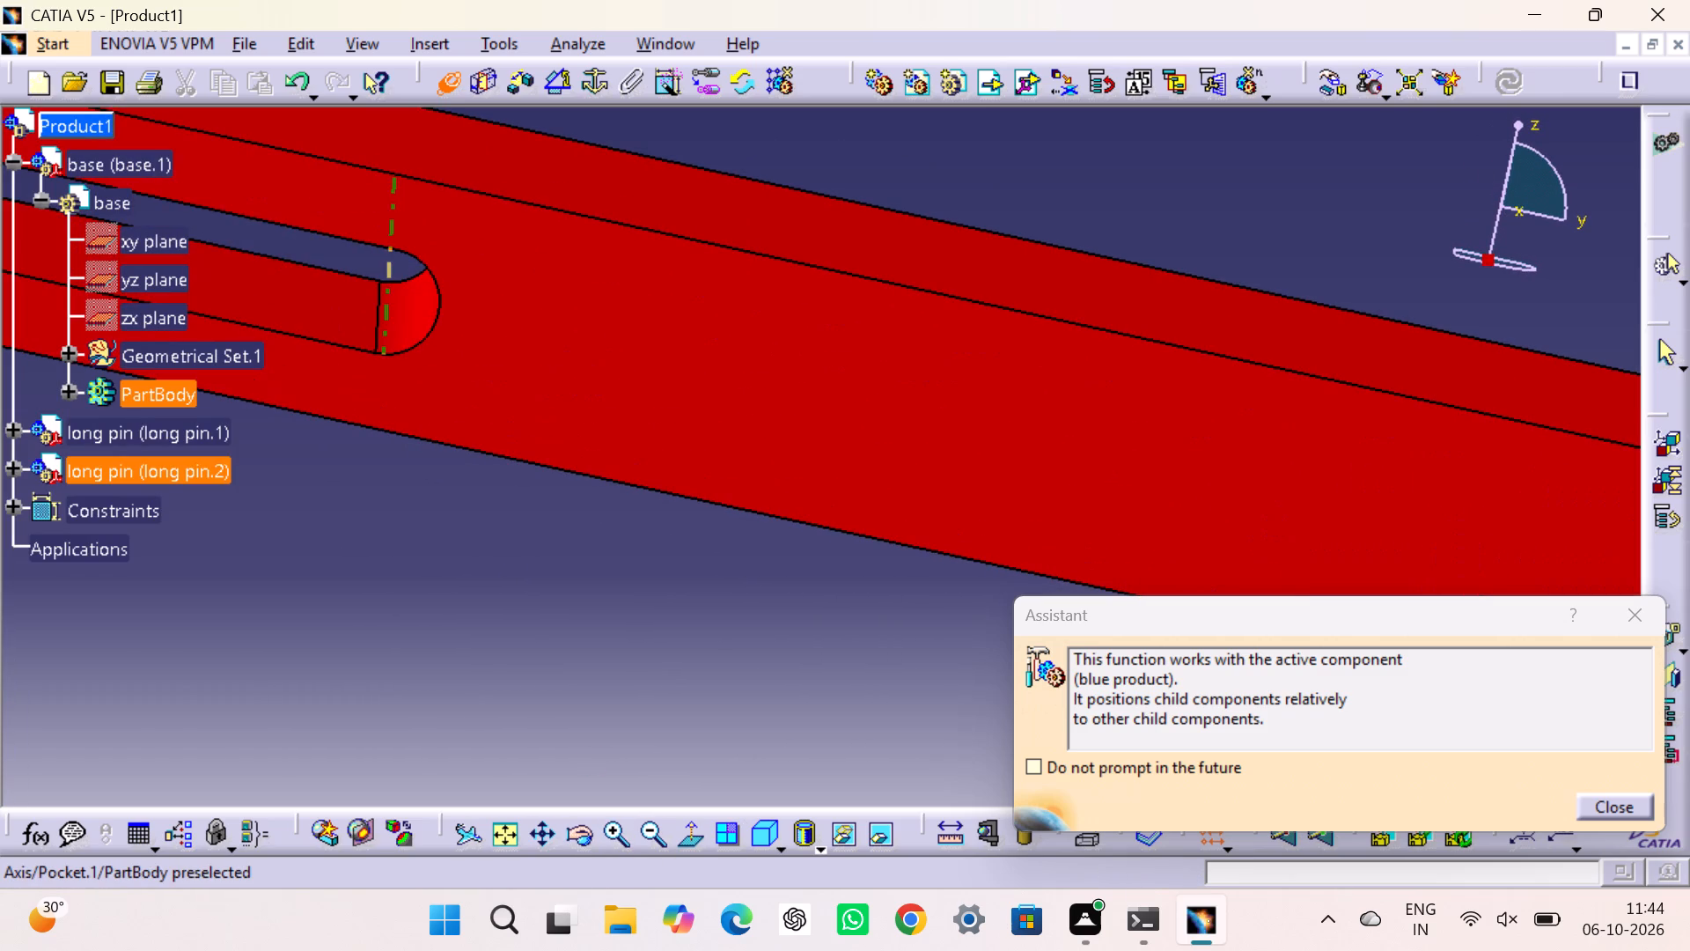
{"action": "left_click", "coordinate": [408, 307]}
{"action": "scroll", "coordinate": [426, 381], "scroll_direction": "up", "scroll_amount": 3}
{"action": "scroll", "coordinate": [441, 397], "scroll_direction": "down", "scroll_amount": 2}
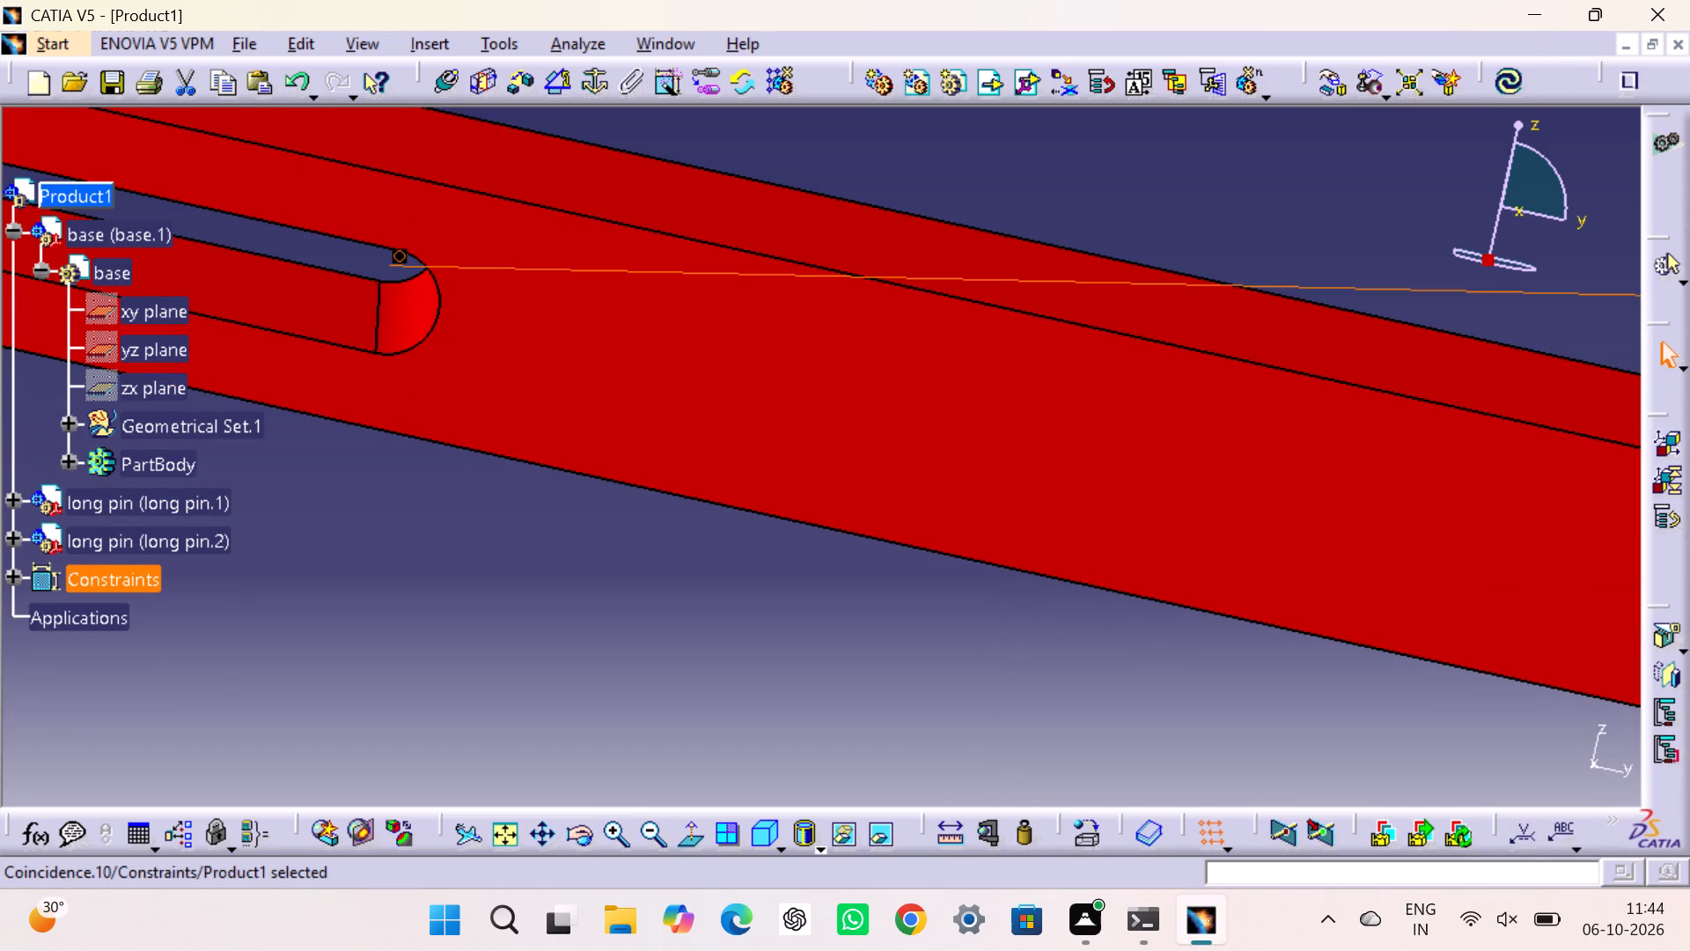
{"action": "left_click", "coordinate": [1508, 83]}
{"action": "scroll", "coordinate": [897, 318], "scroll_direction": "up", "scroll_amount": 1}
{"action": "scroll", "coordinate": [897, 313], "scroll_direction": "down", "scroll_amount": 1}
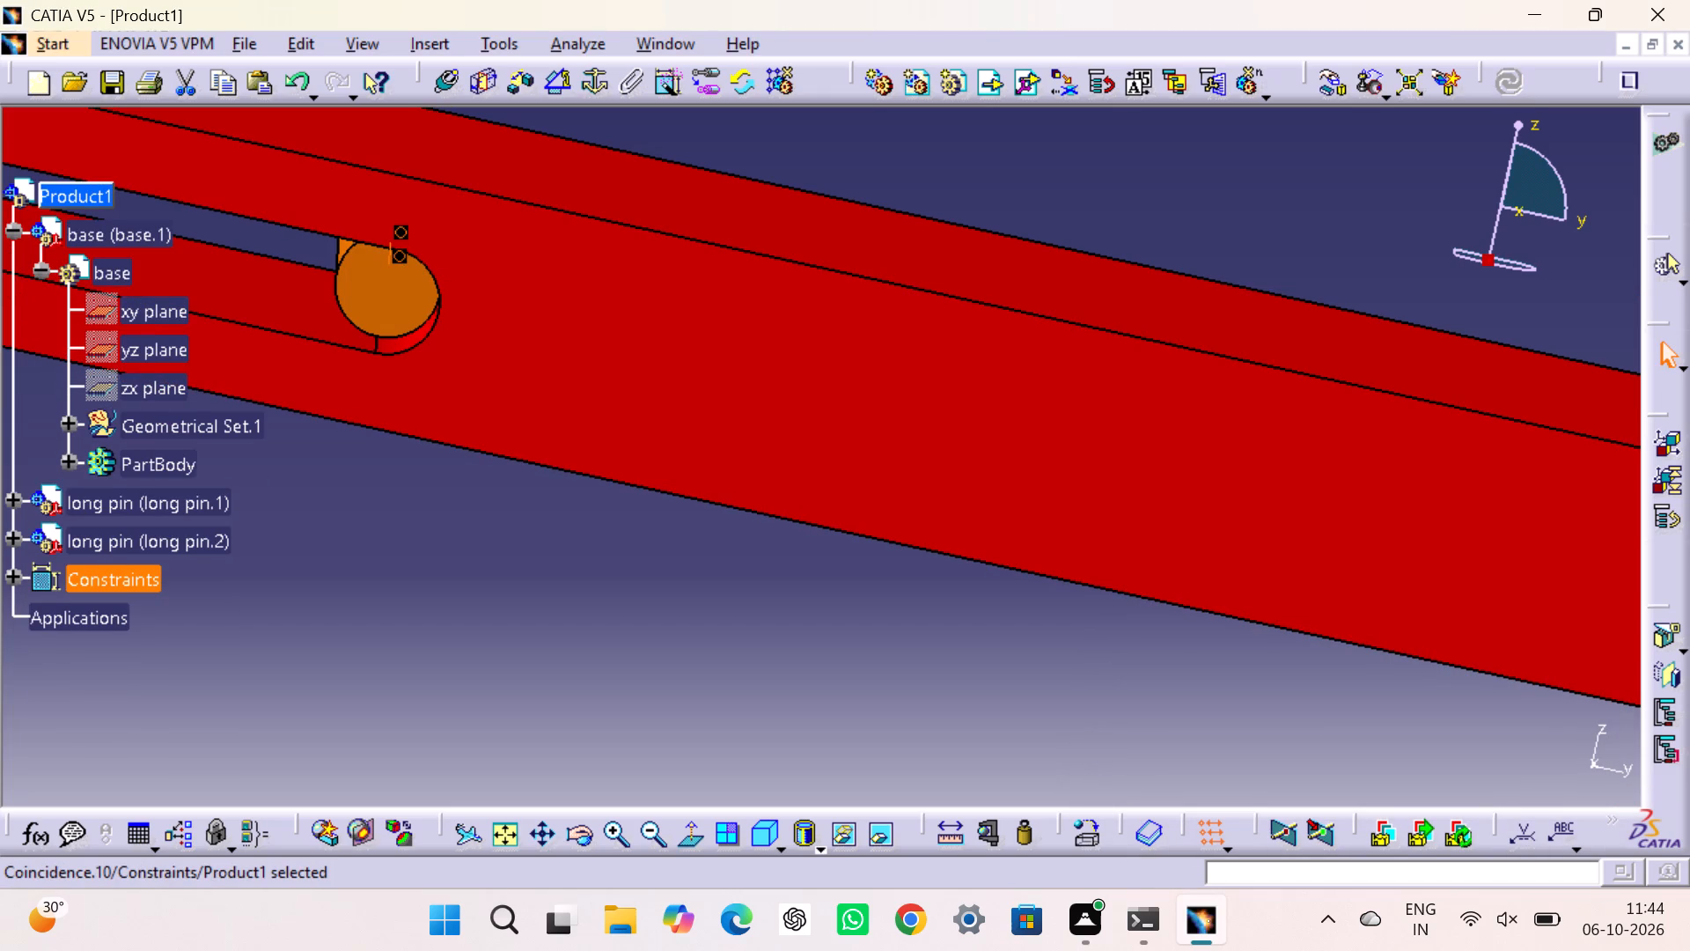
Move the second long pin along the X axis with Manipulation until it passes through the slot and protrudes from the base's slotted front face.
{"action": "left_click", "coordinate": [503, 831]}
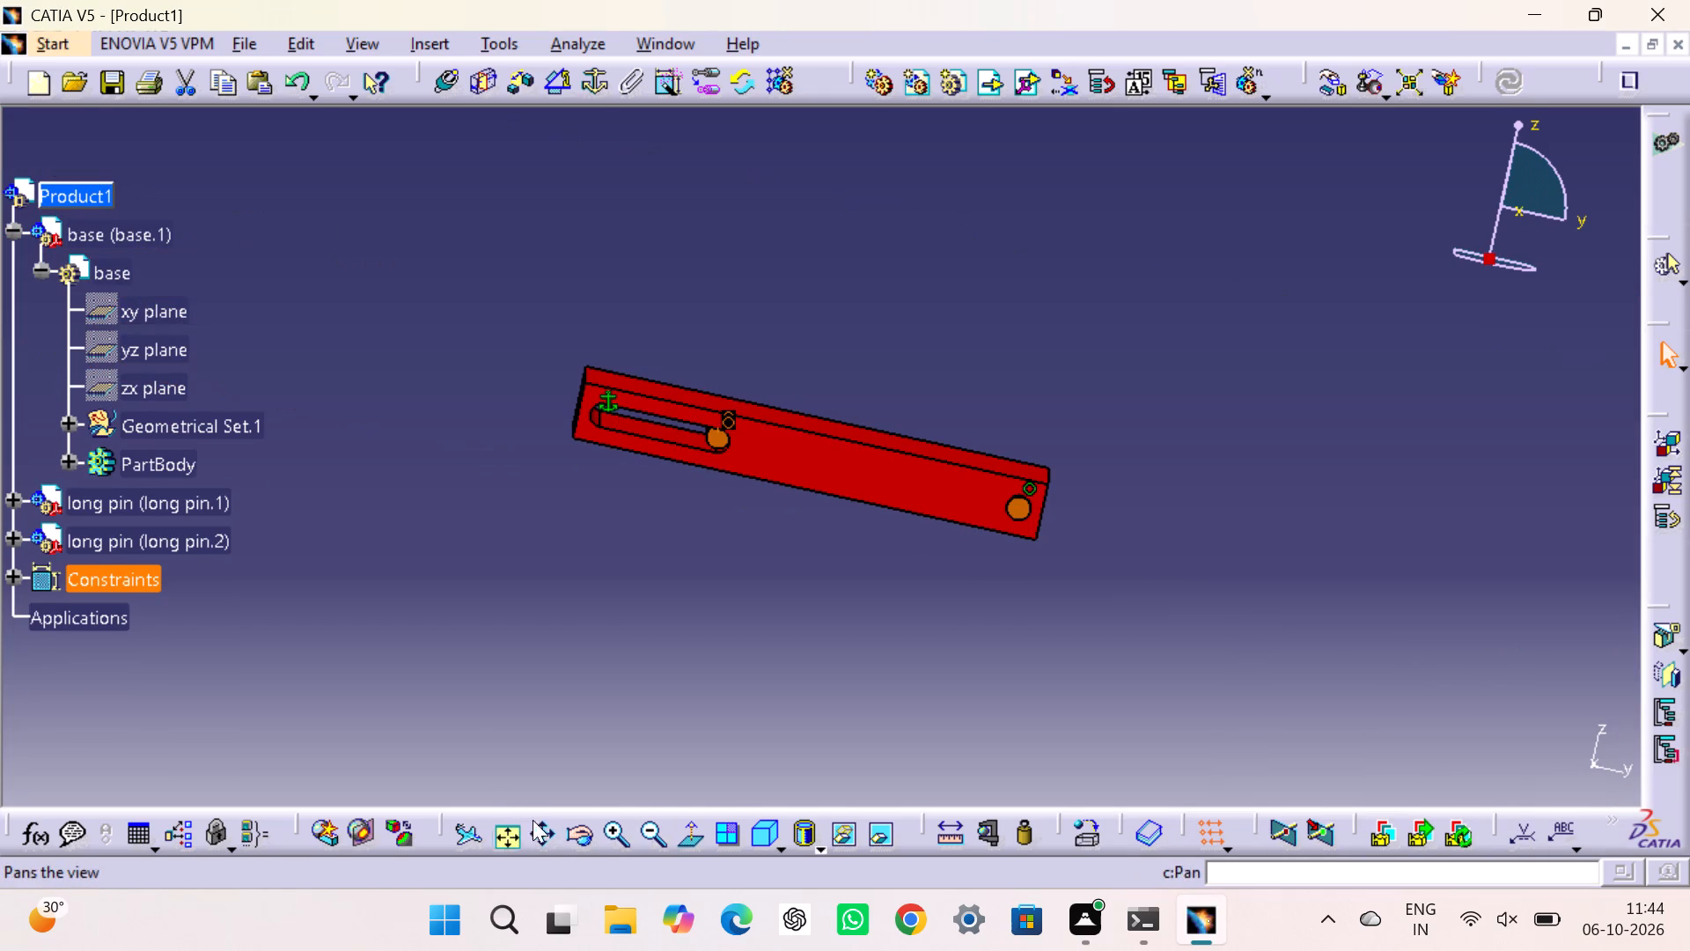
{"action": "left_click", "coordinate": [763, 830]}
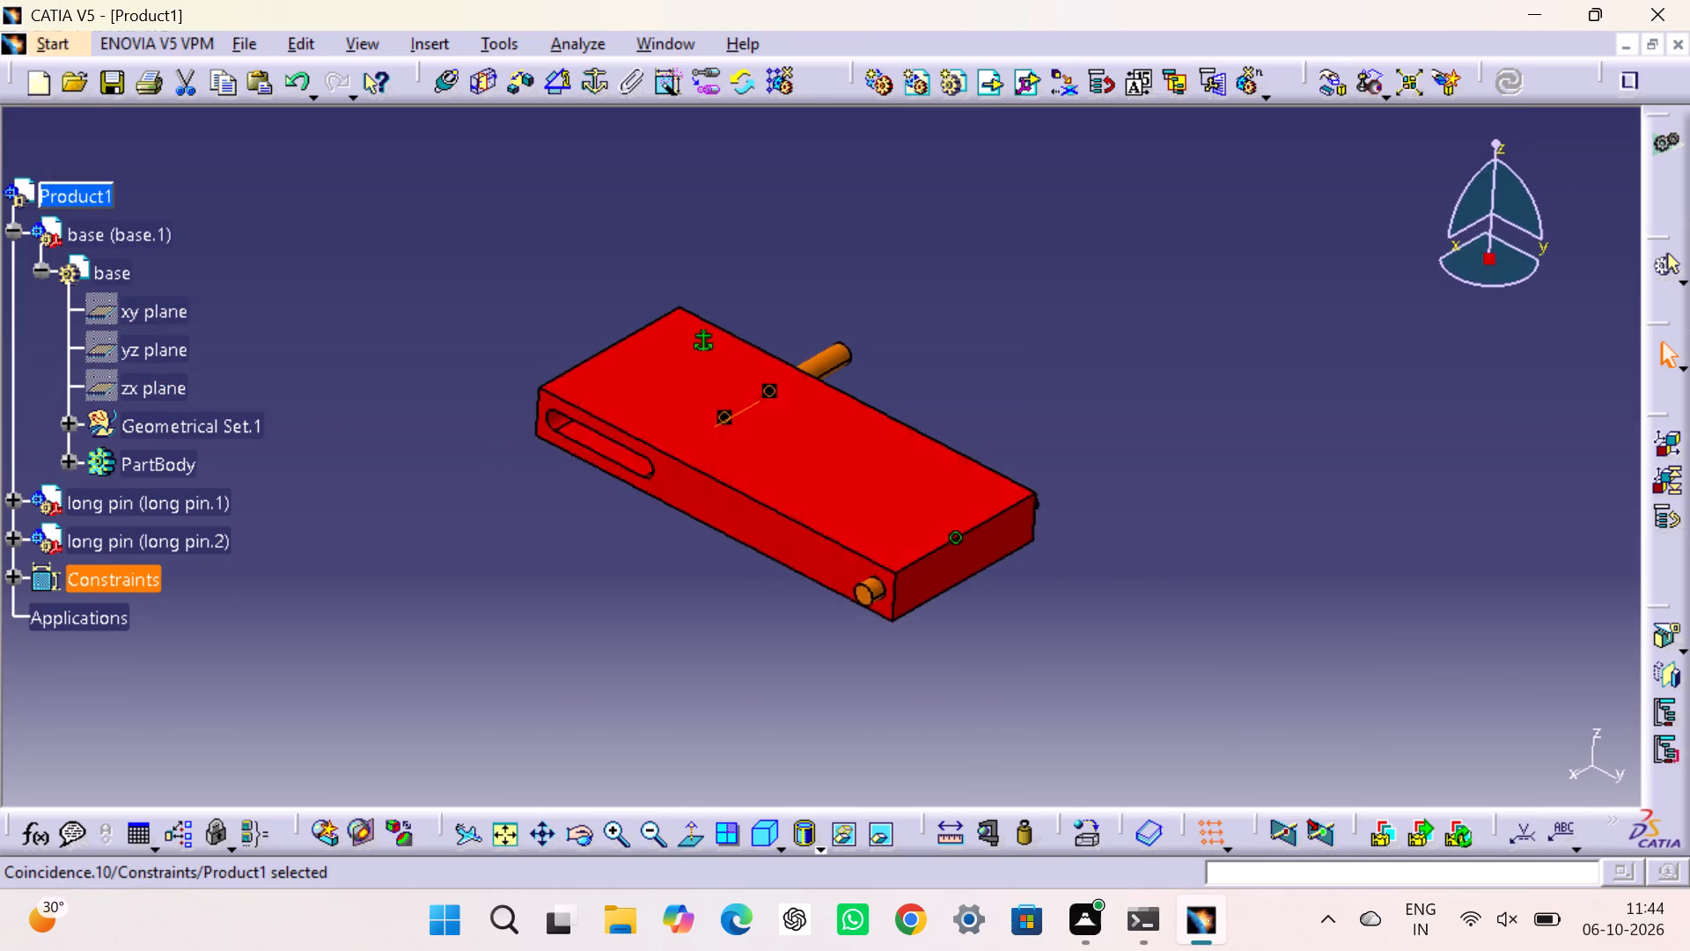
{"action": "left_click", "coordinate": [1139, 313]}
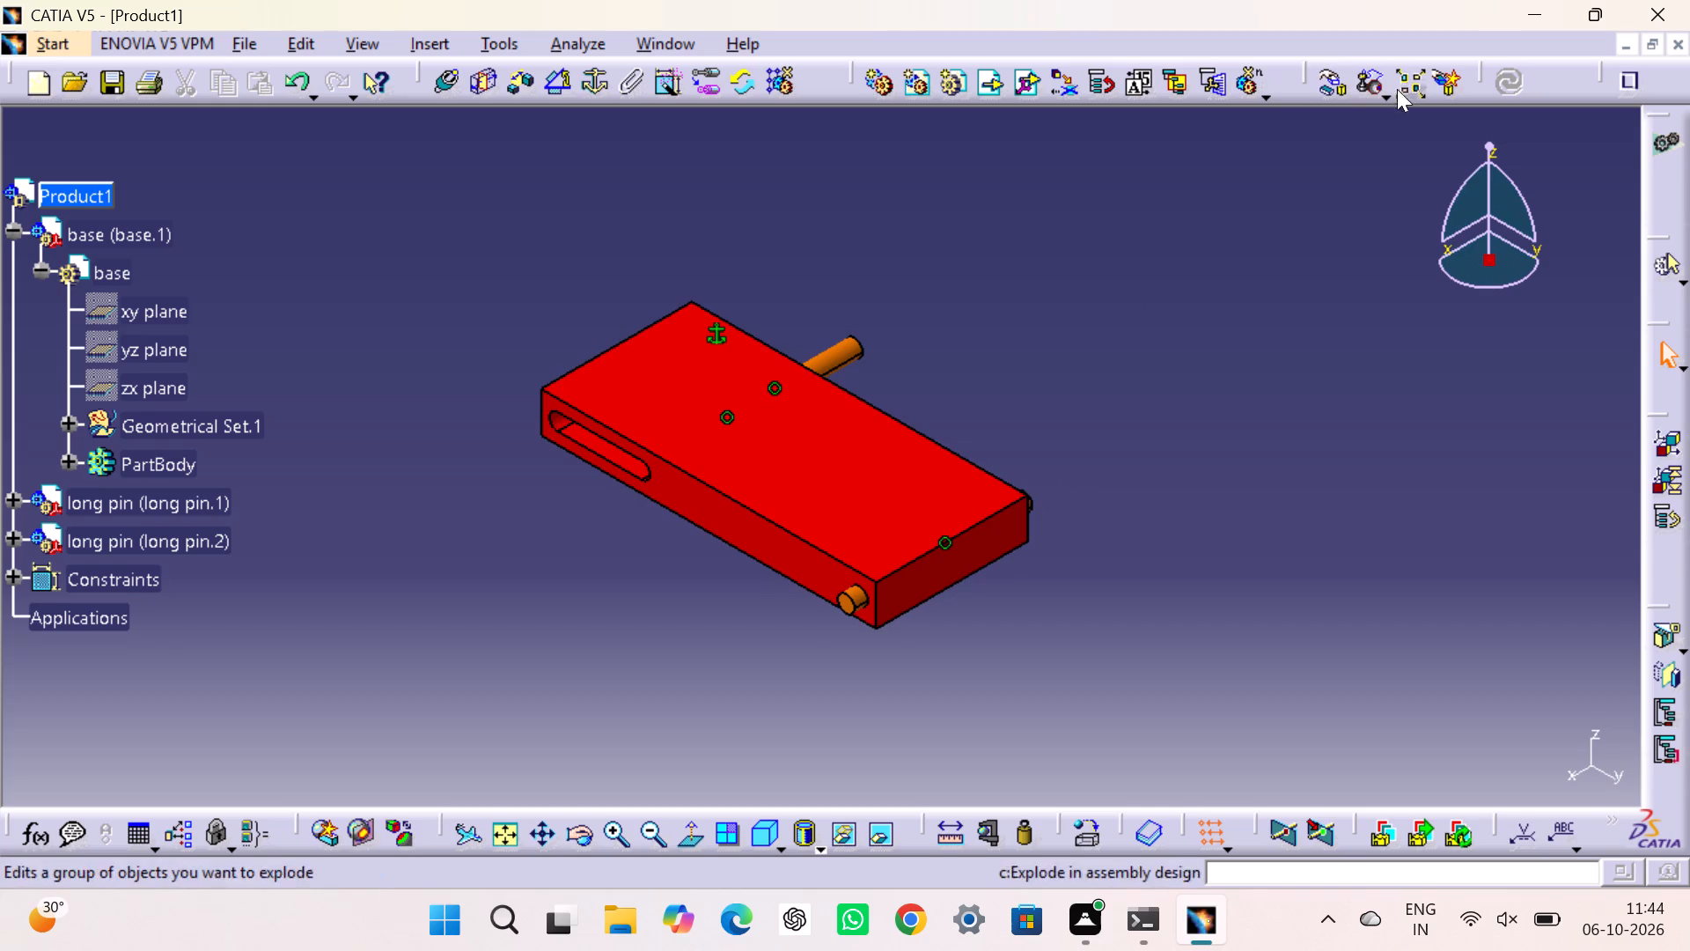
{"action": "double_click", "coordinate": [1194, 324]}
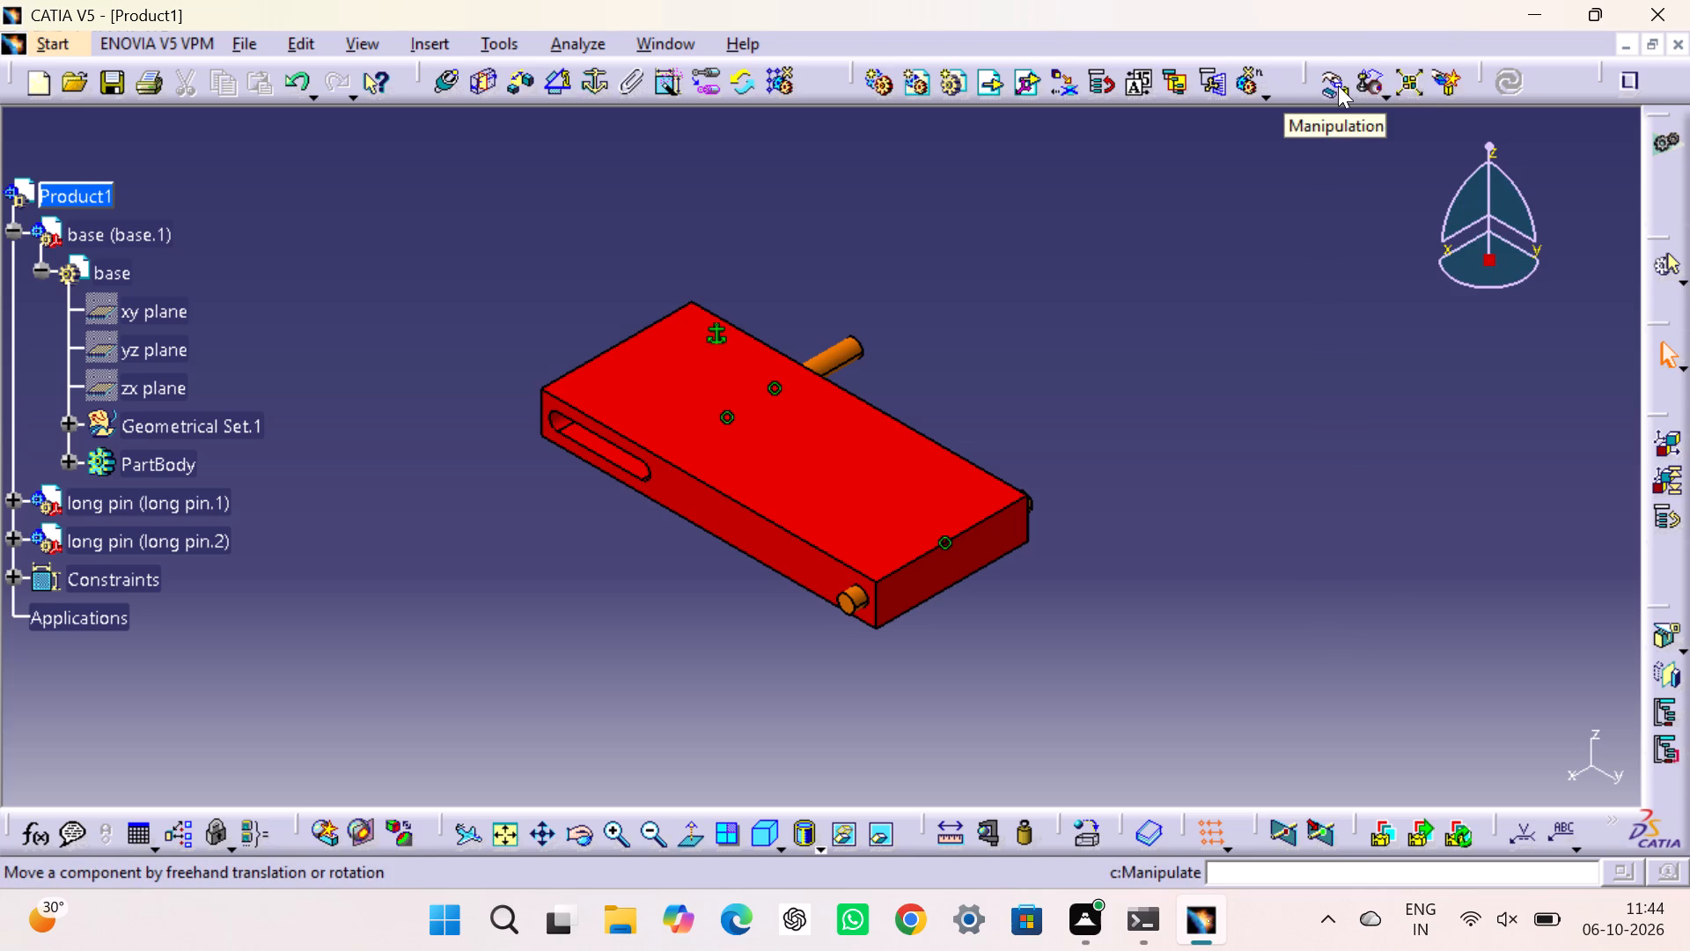
{"action": "left_click", "coordinate": [1269, 283]}
{"action": "left_click", "coordinate": [1316, 82]}
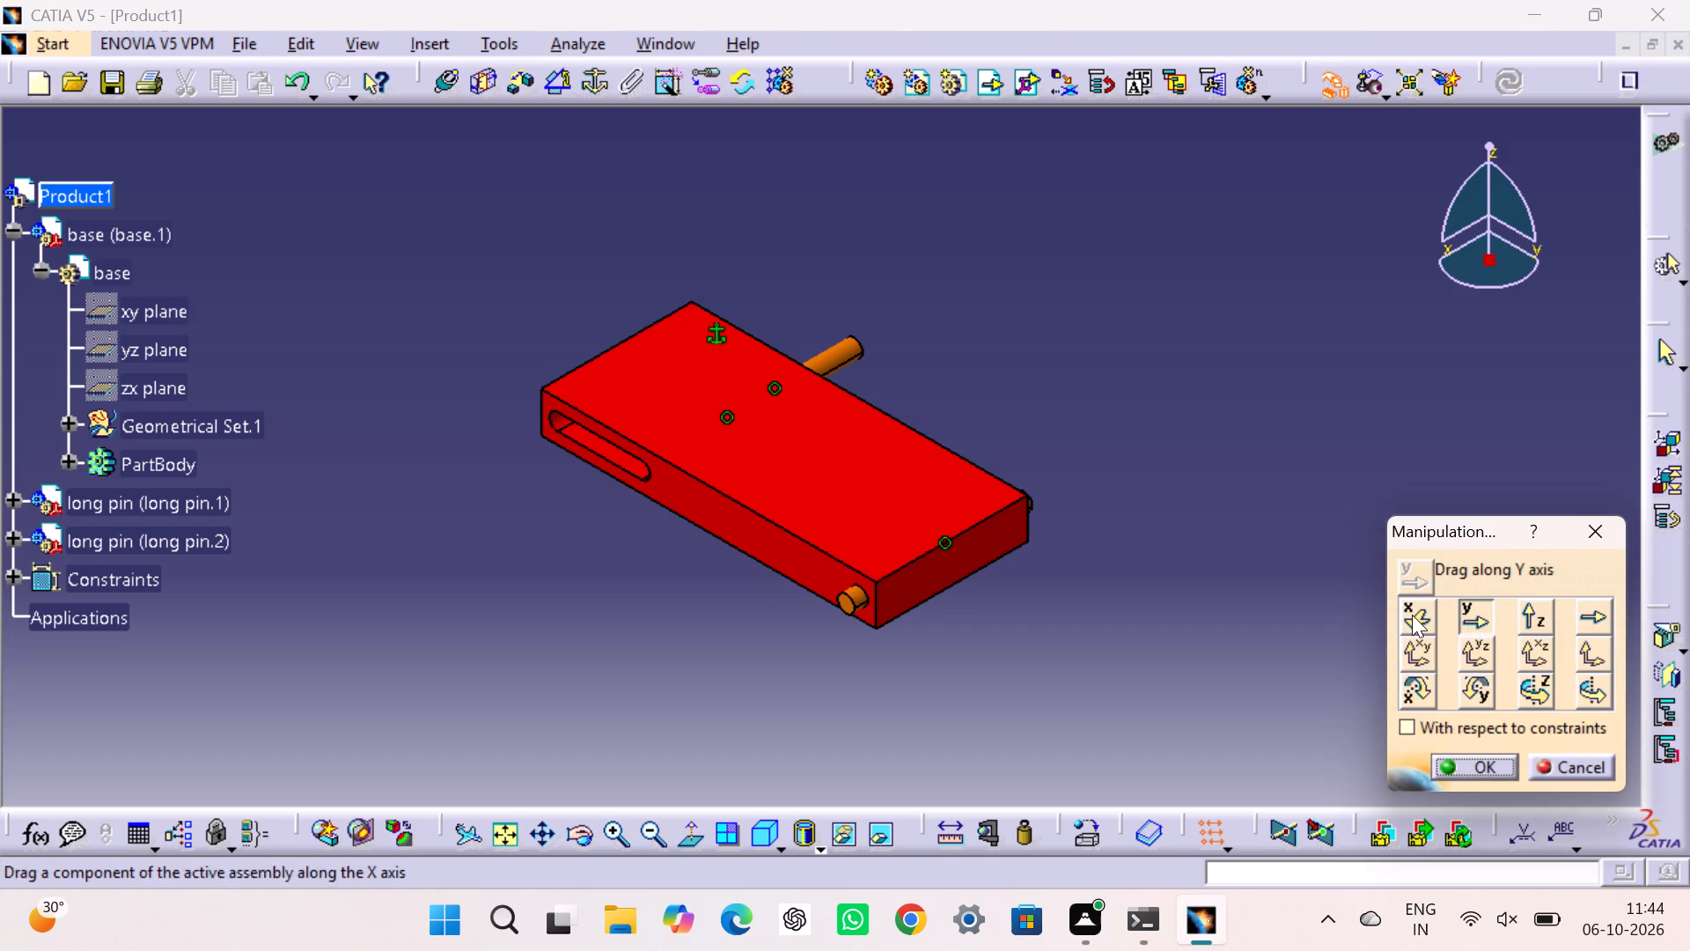
{"action": "left_click", "coordinate": [1410, 615]}
{"action": "left_click_drag", "start_coordinate": [855, 346], "coordinate": [807, 357]}
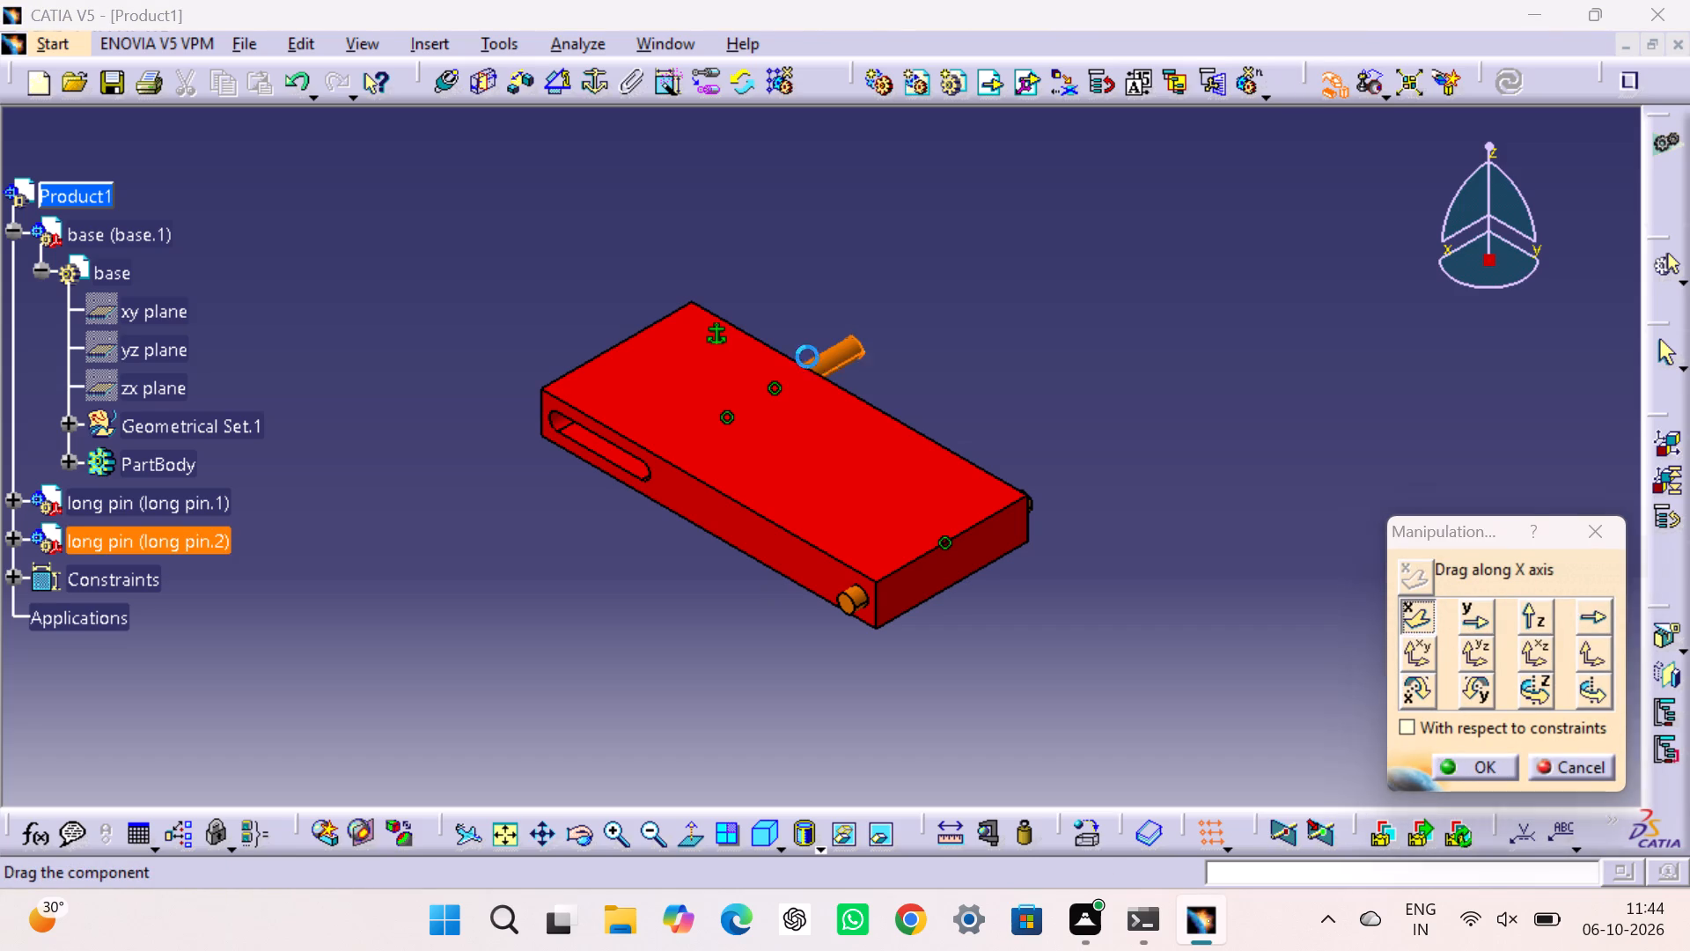
{"action": "left_click_drag", "start_coordinate": [807, 357], "coordinate": [794, 357]}
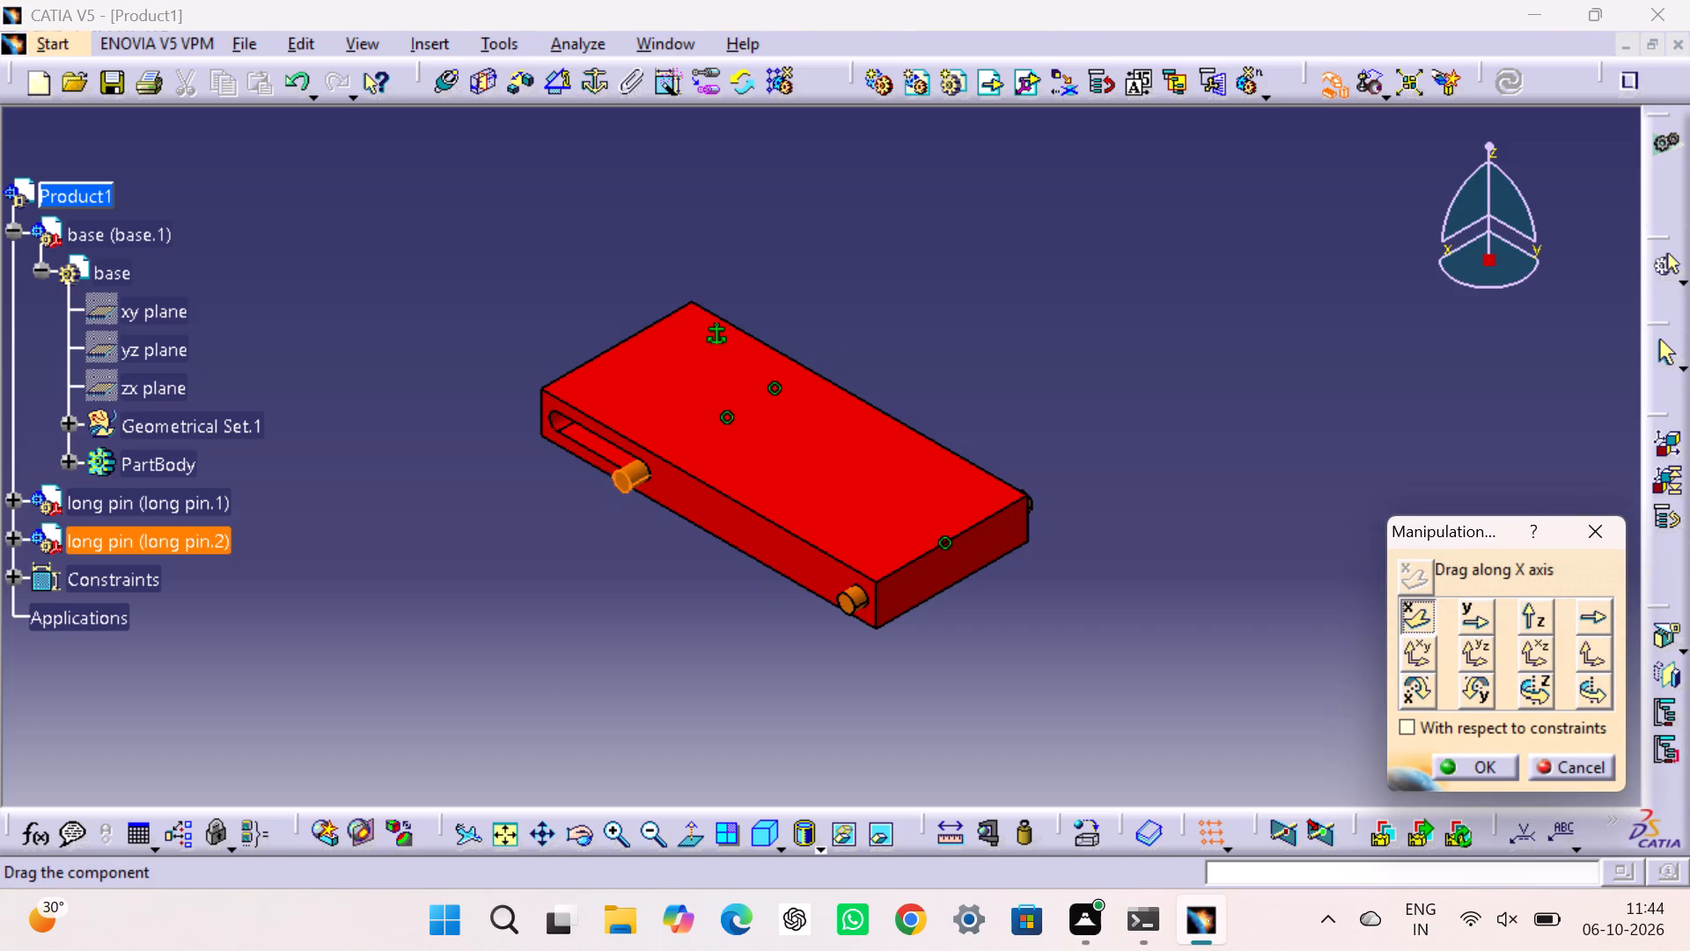
{"action": "left_click_drag", "start_coordinate": [794, 357], "coordinate": [801, 351]}
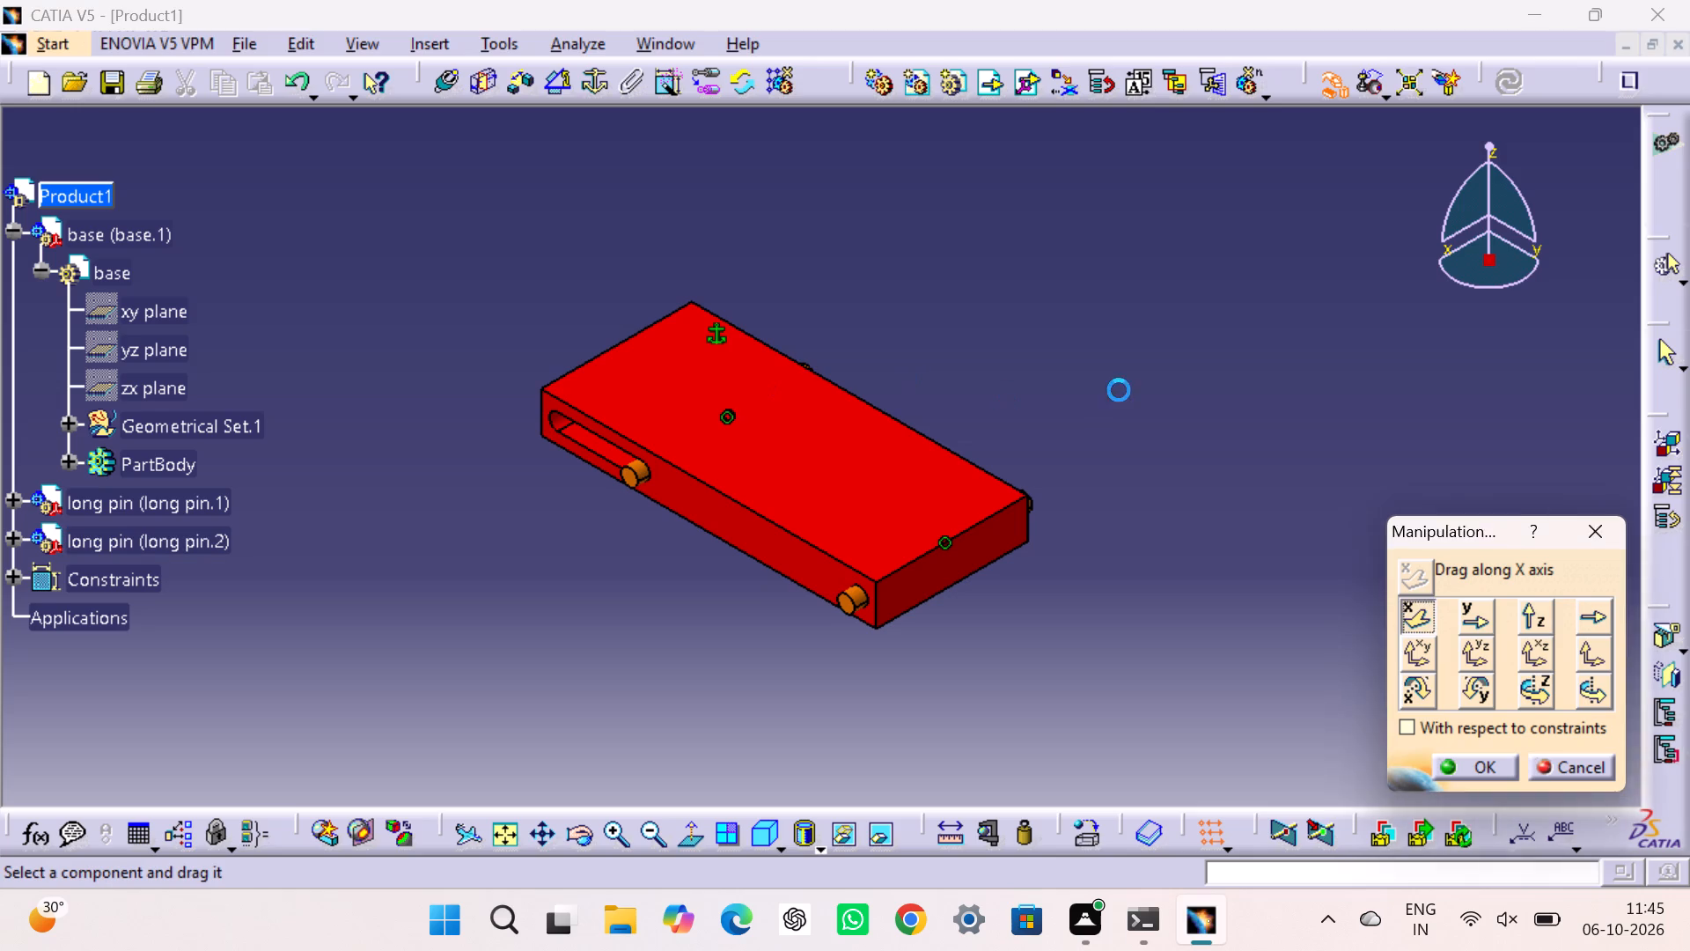
{"action": "left_click", "coordinate": [1119, 390]}
{"action": "left_click", "coordinate": [1475, 772]}
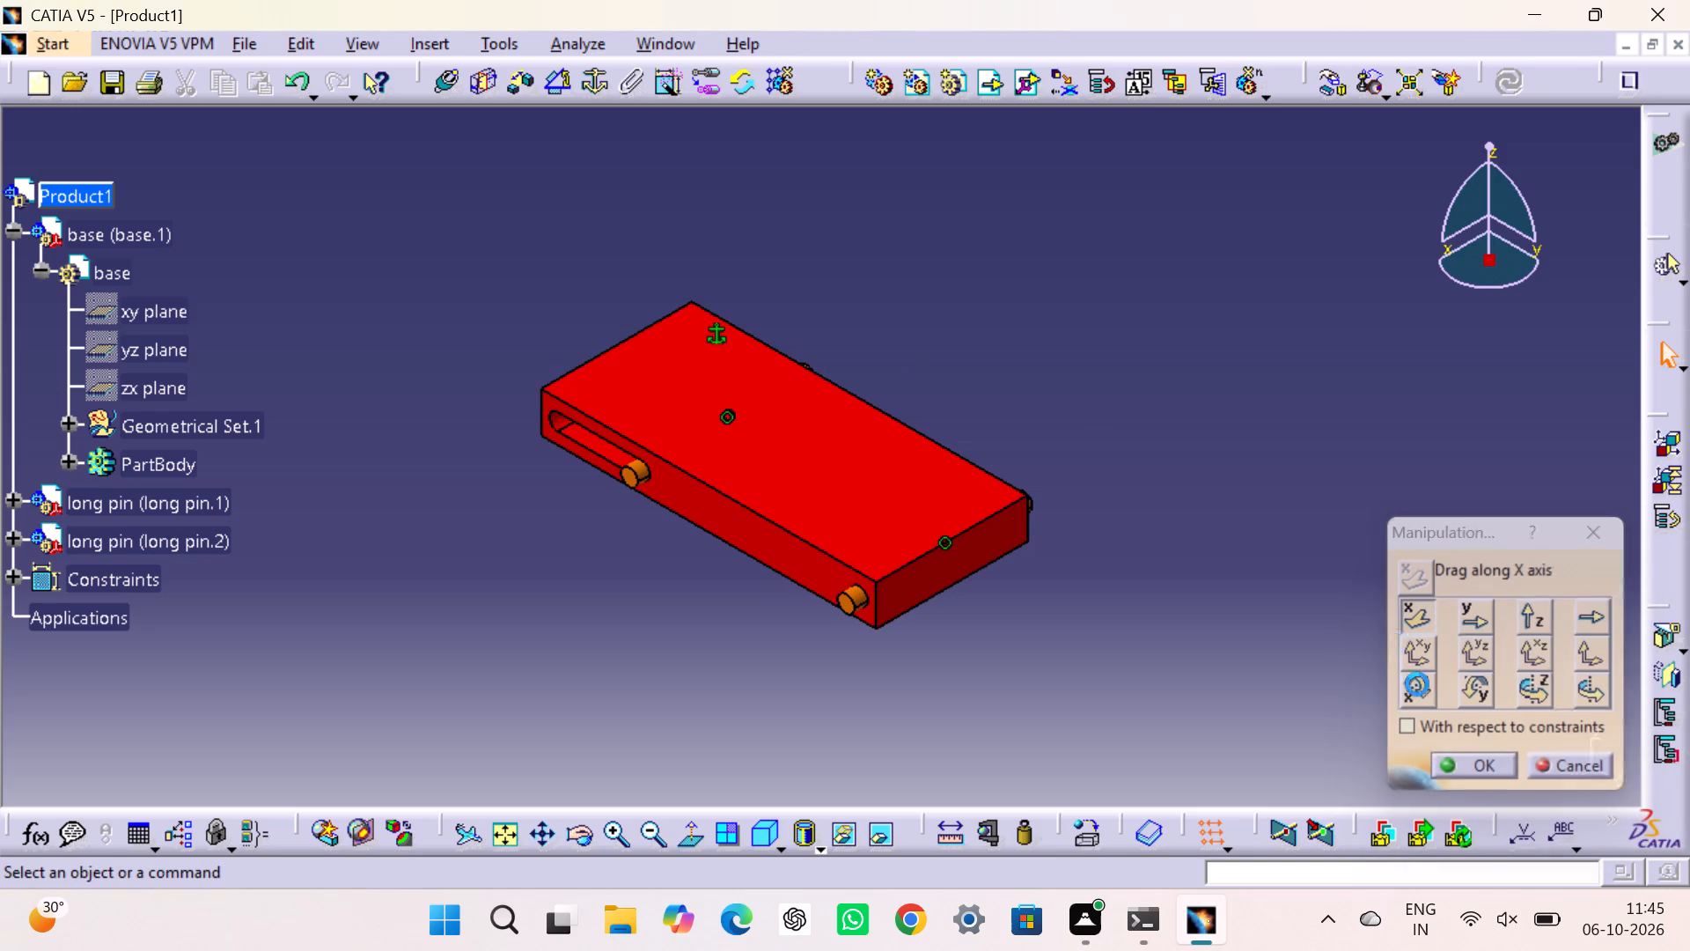
{"action": "left_click_drag", "start_coordinate": [1385, 597], "coordinate": [1383, 588]}
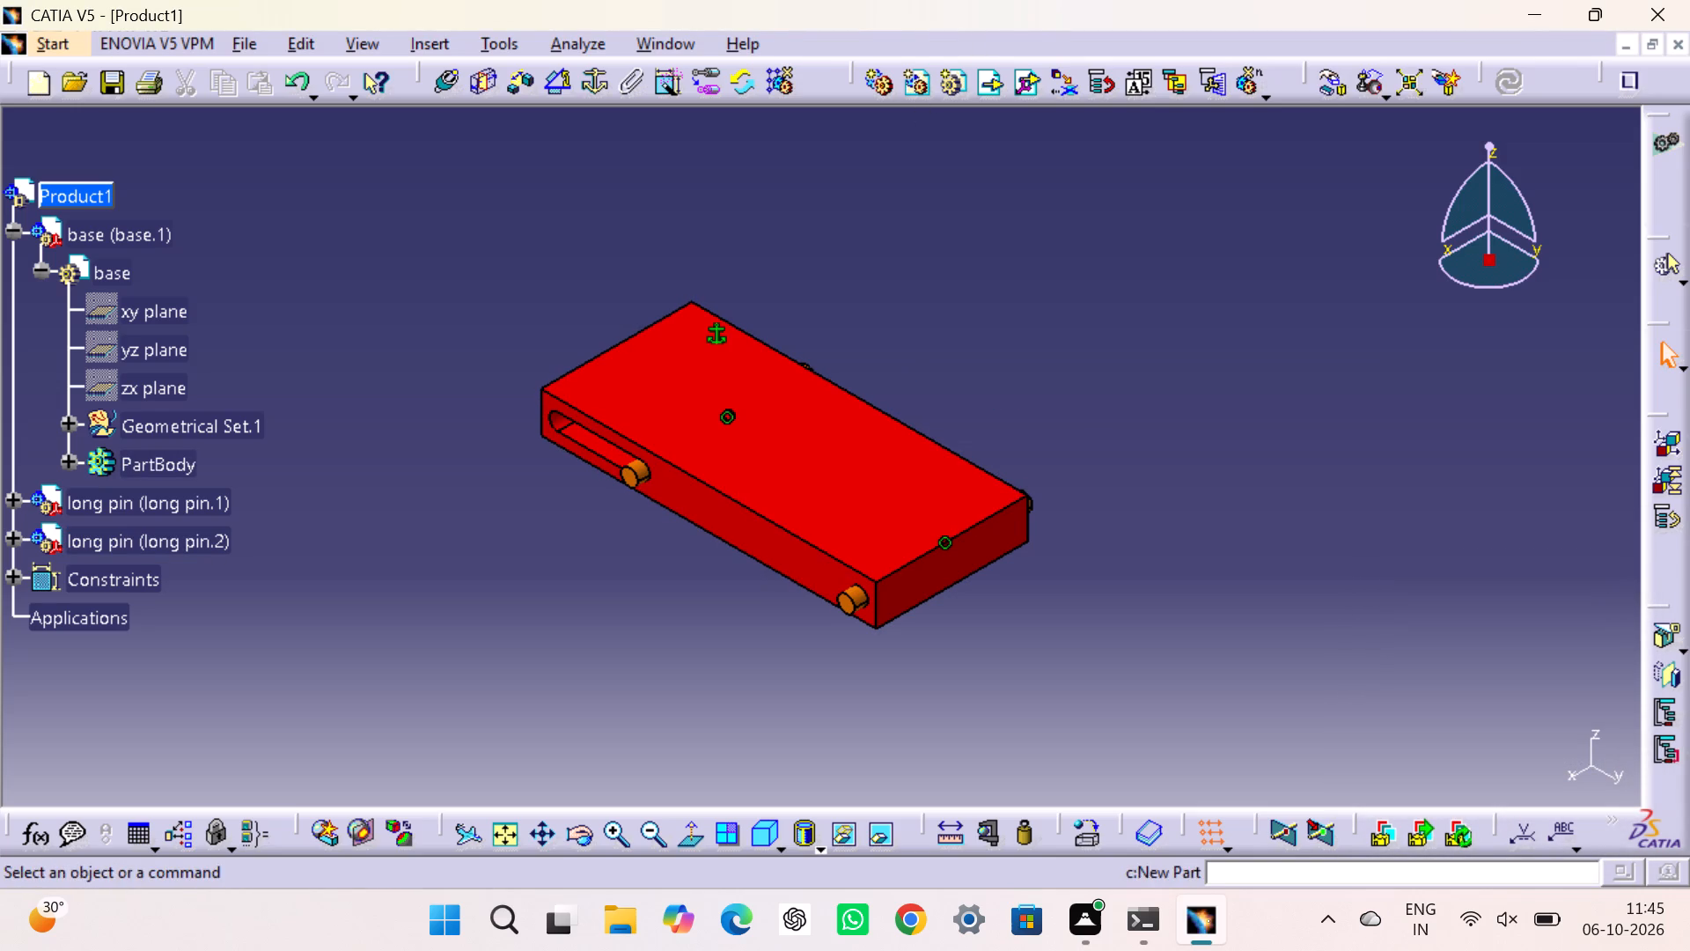
Examine the base and the protruding ends of both long pins up close and from the isometric view.
{"action": "left_click", "coordinate": [760, 827]}
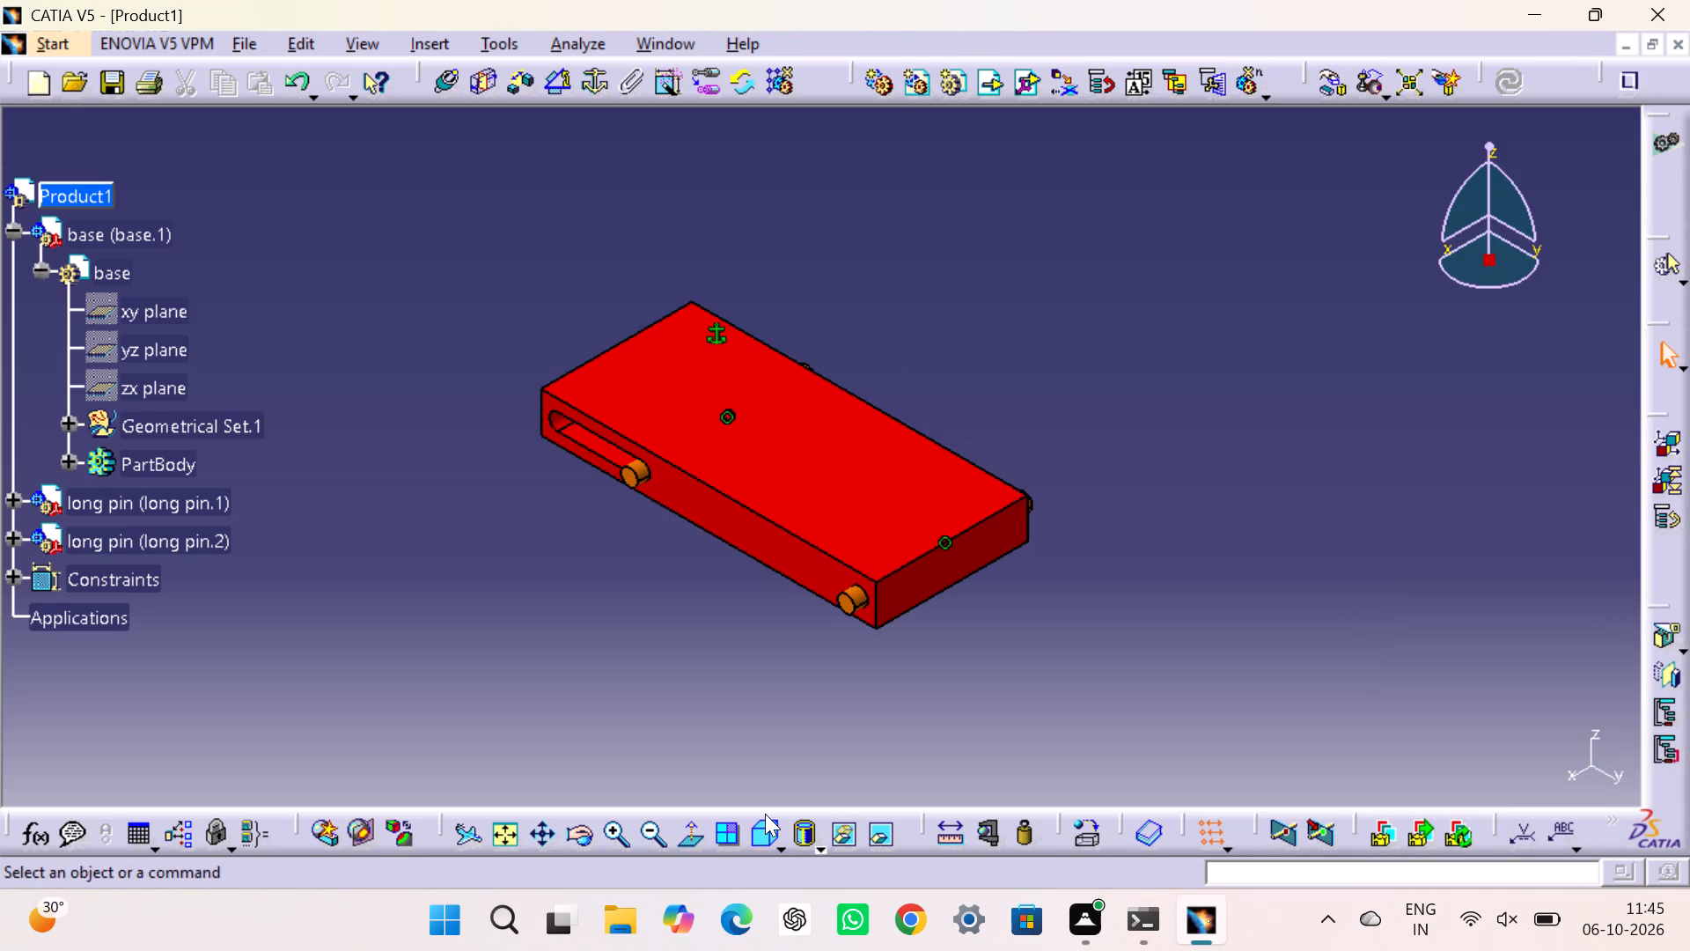
{"action": "double_click", "coordinate": [761, 830]}
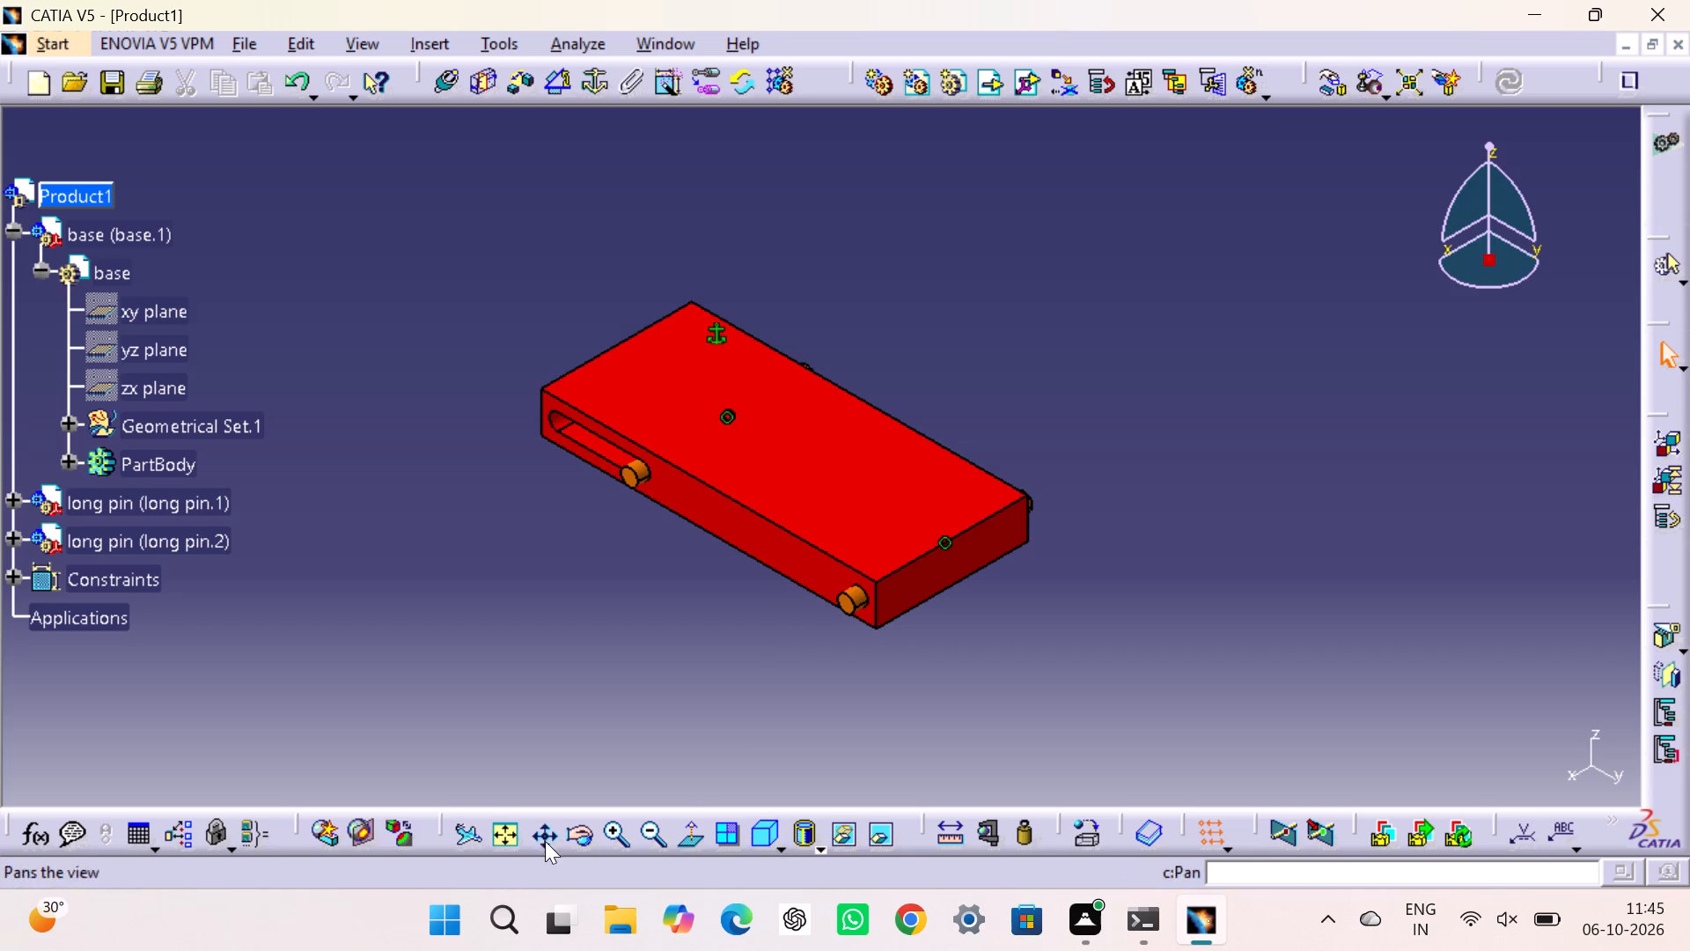
{"action": "triple_click", "coordinate": [609, 830]}
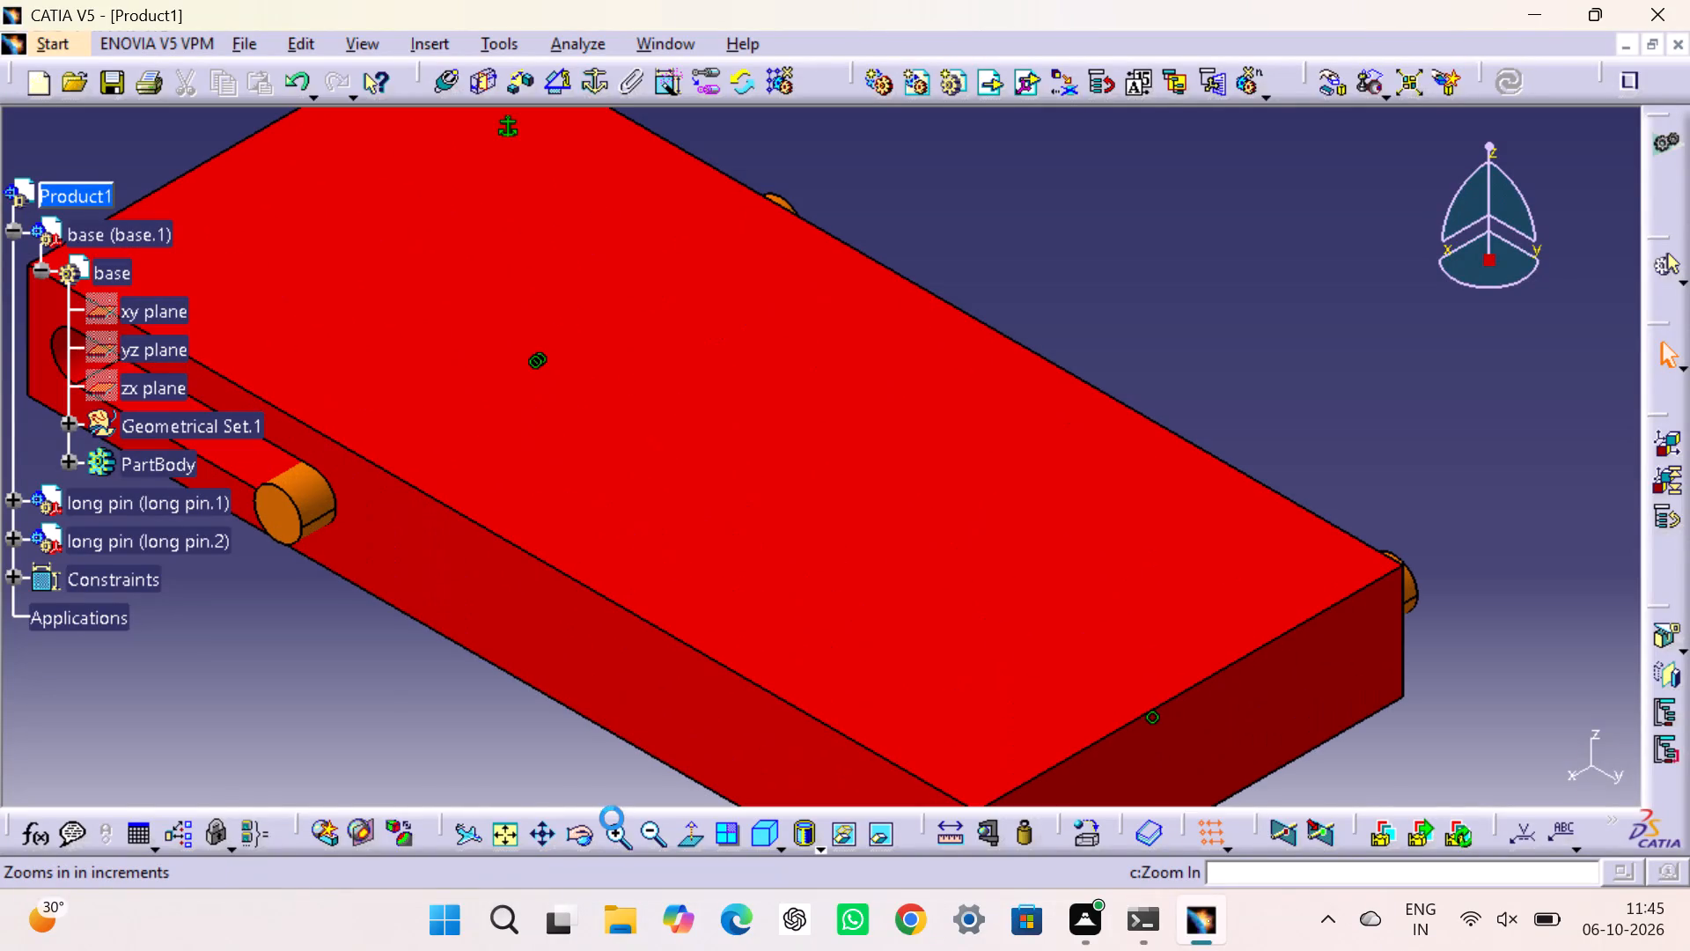
{"action": "middle_click_drag", "start_coordinate": [606, 737], "coordinate": [716, 711]}
{"action": "right_click_drag", "start_coordinate": [606, 737], "coordinate": [716, 711]}
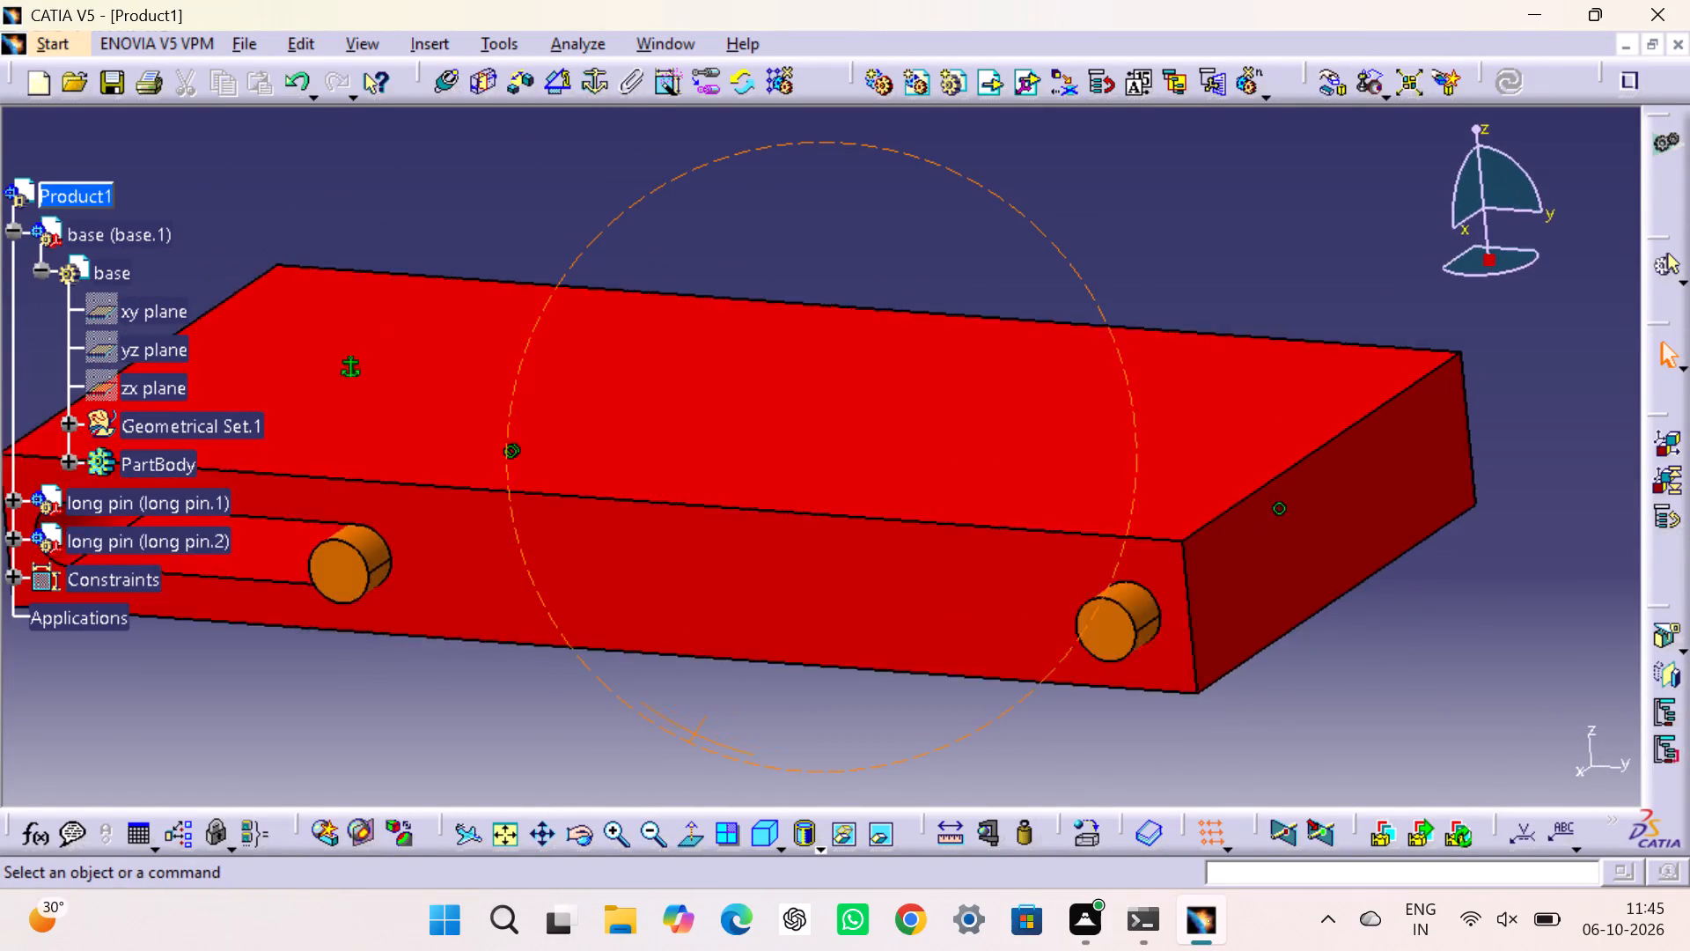
{"action": "right_click_drag", "start_coordinate": [716, 711], "coordinate": [755, 699]}
{"action": "middle_click_drag", "start_coordinate": [716, 711], "coordinate": [754, 698]}
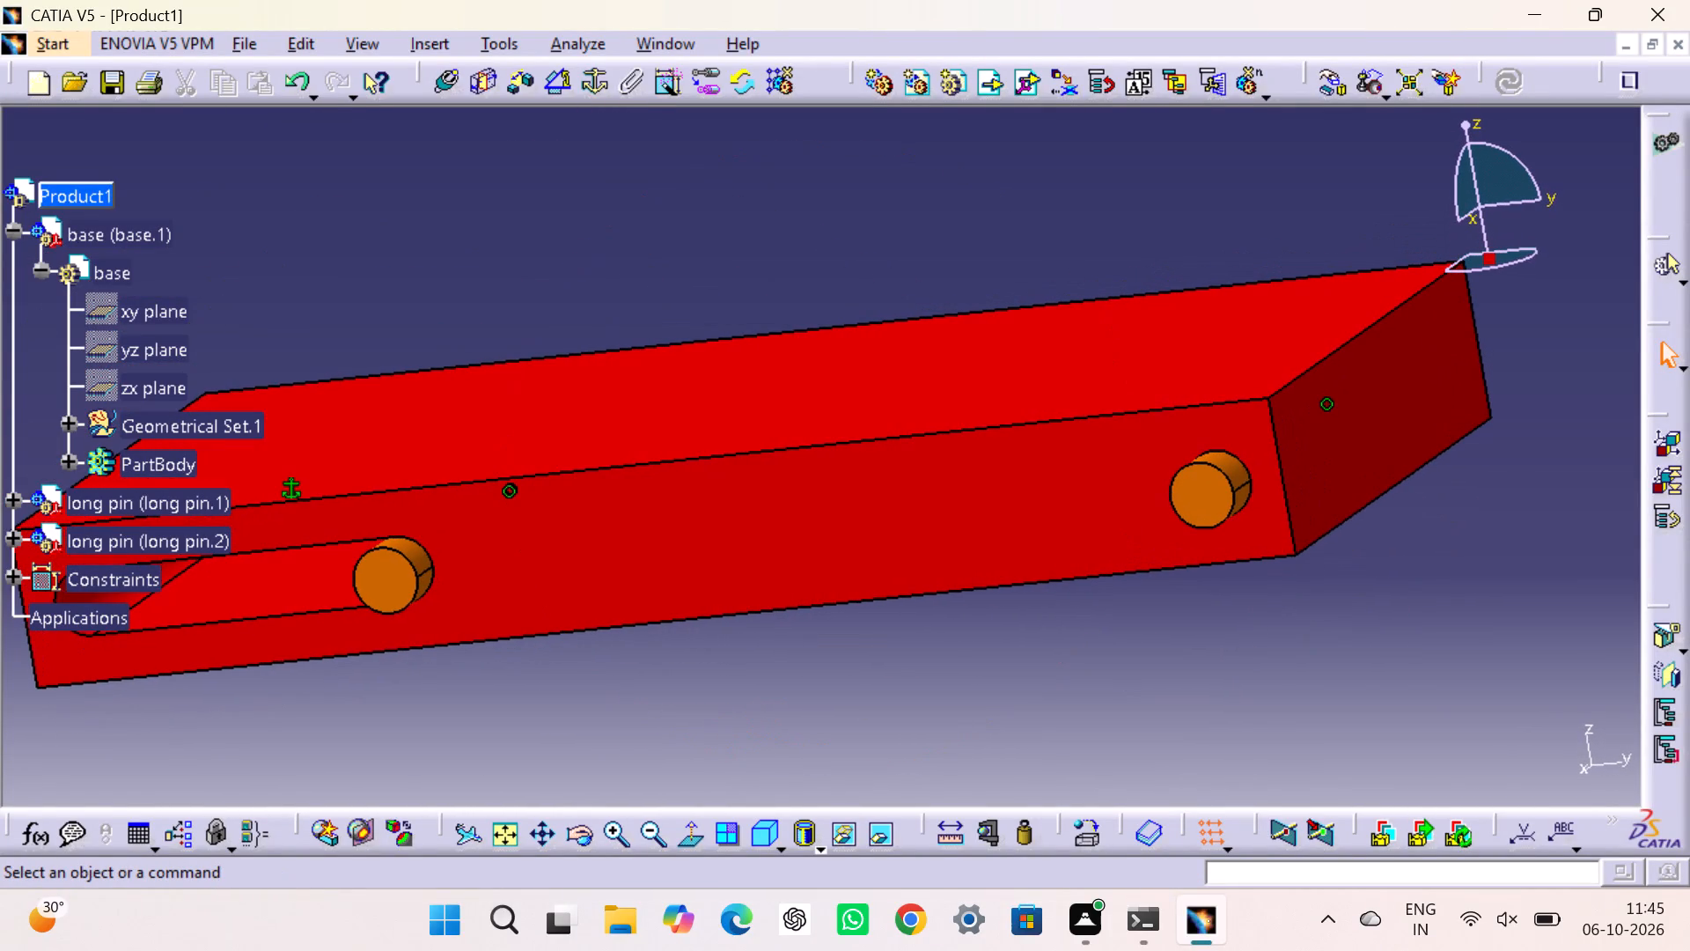
{"action": "middle_click_drag", "start_coordinate": [748, 695], "coordinate": [843, 605]}
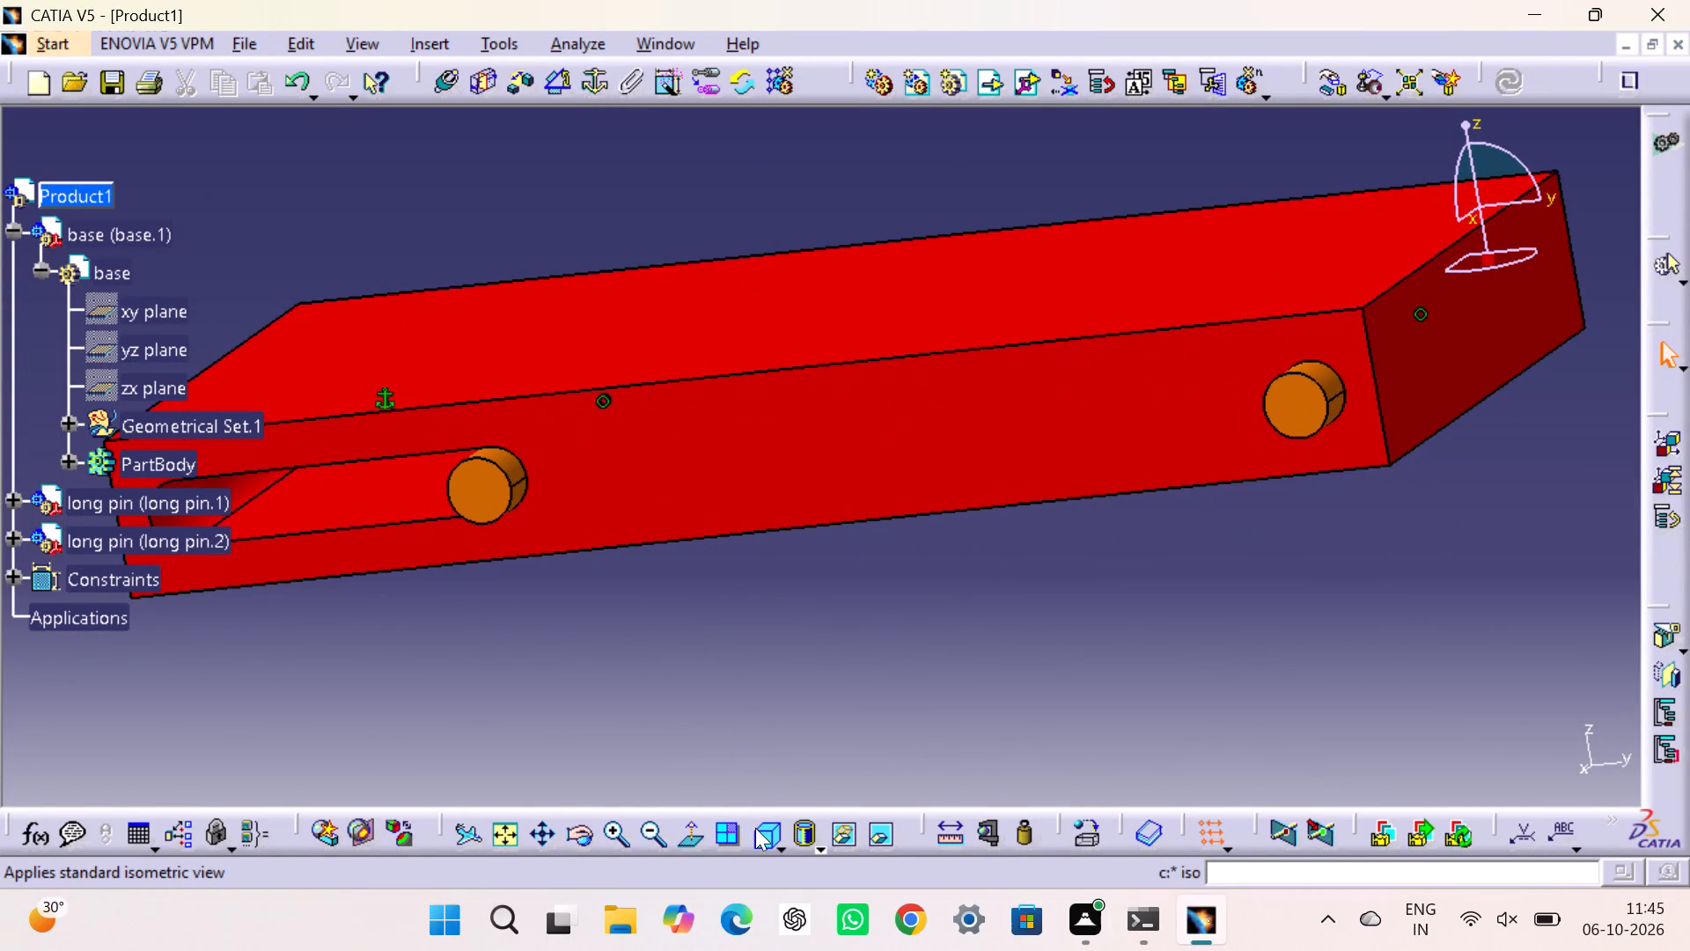
{"action": "left_click", "coordinate": [755, 828]}
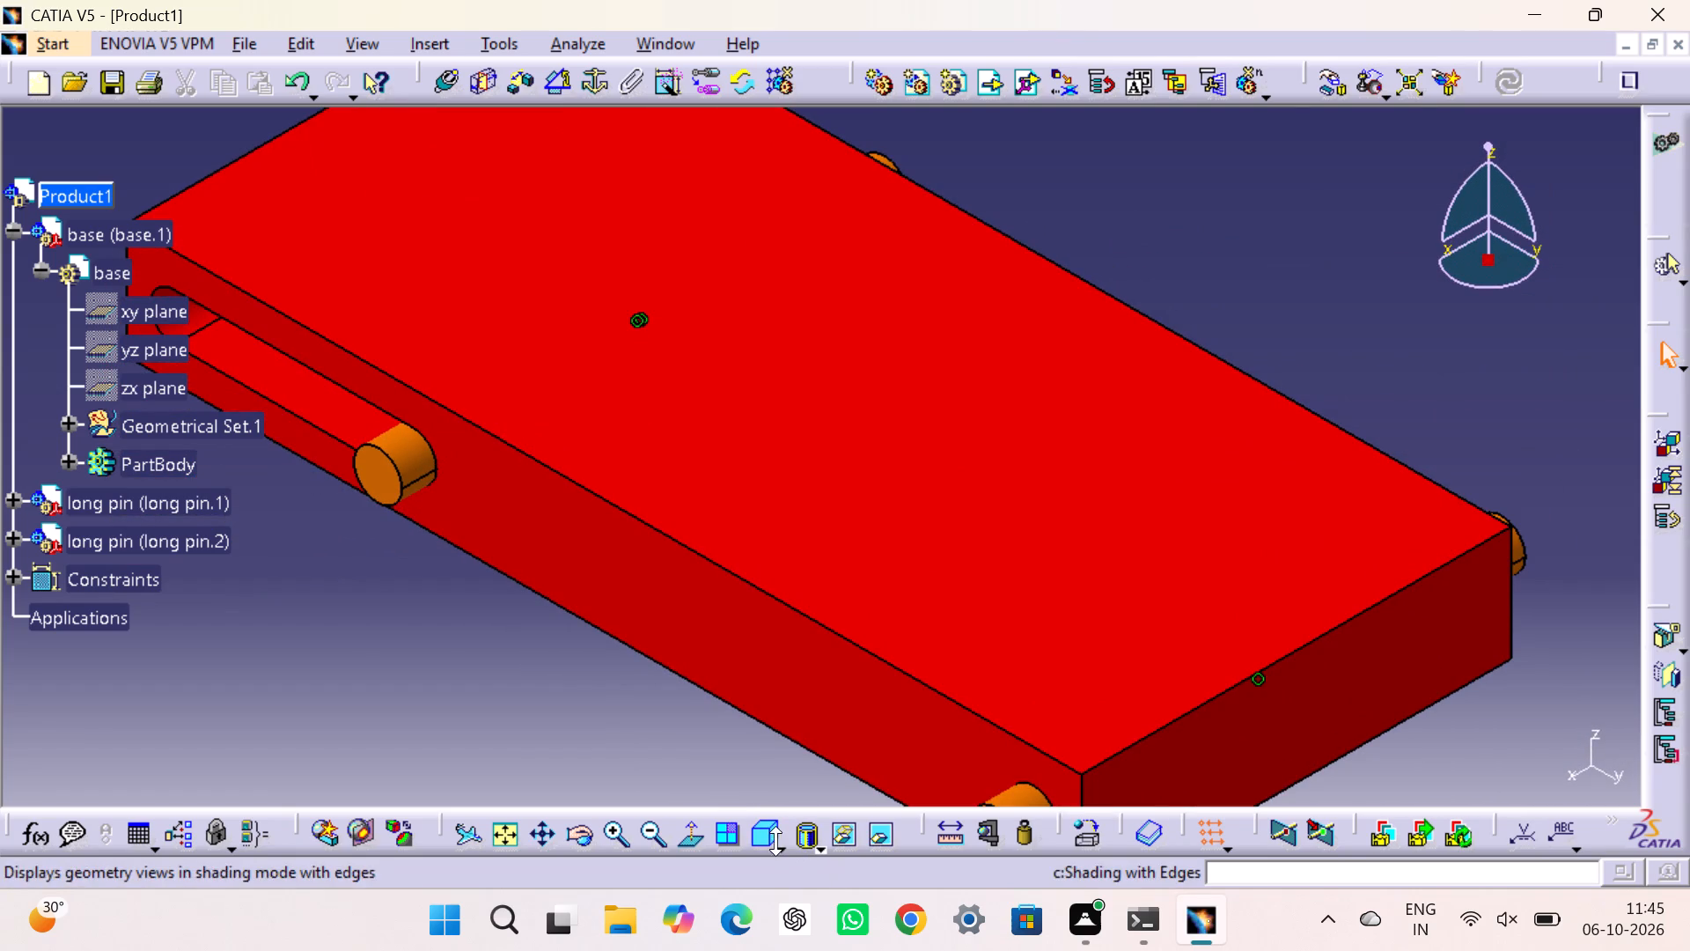
{"action": "left_click", "coordinate": [656, 829]}
{"action": "left_click", "coordinate": [603, 658]}
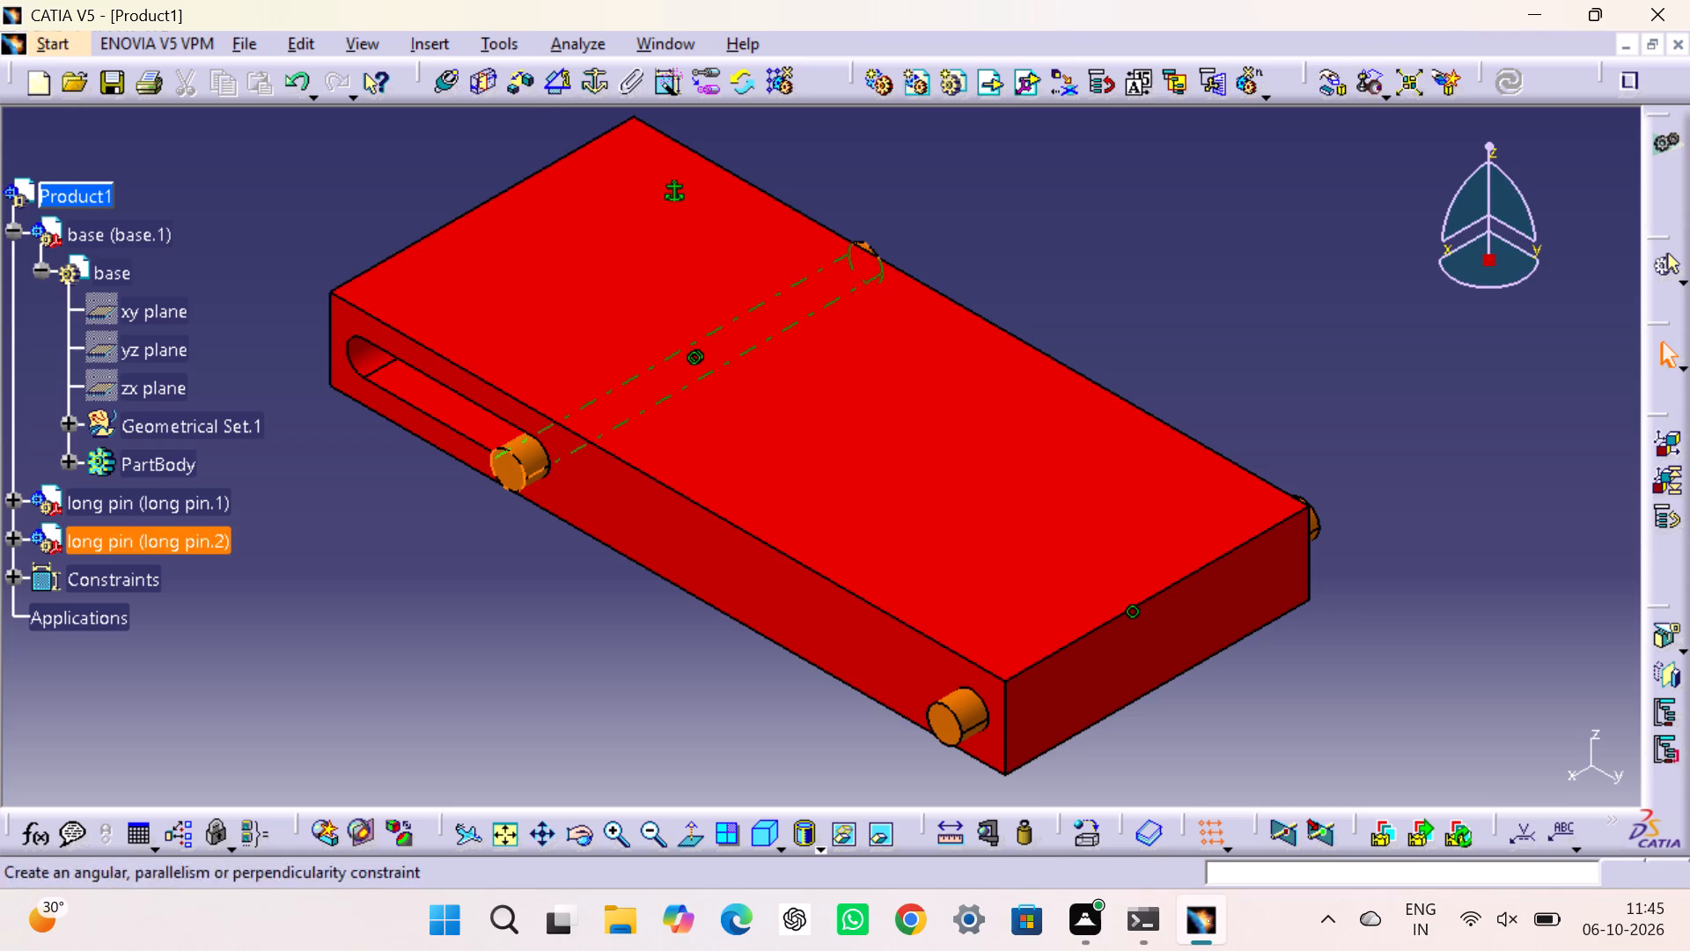
Analyze the degrees of freedom of the second long pin.
{"action": "right_click", "coordinate": [176, 537]}
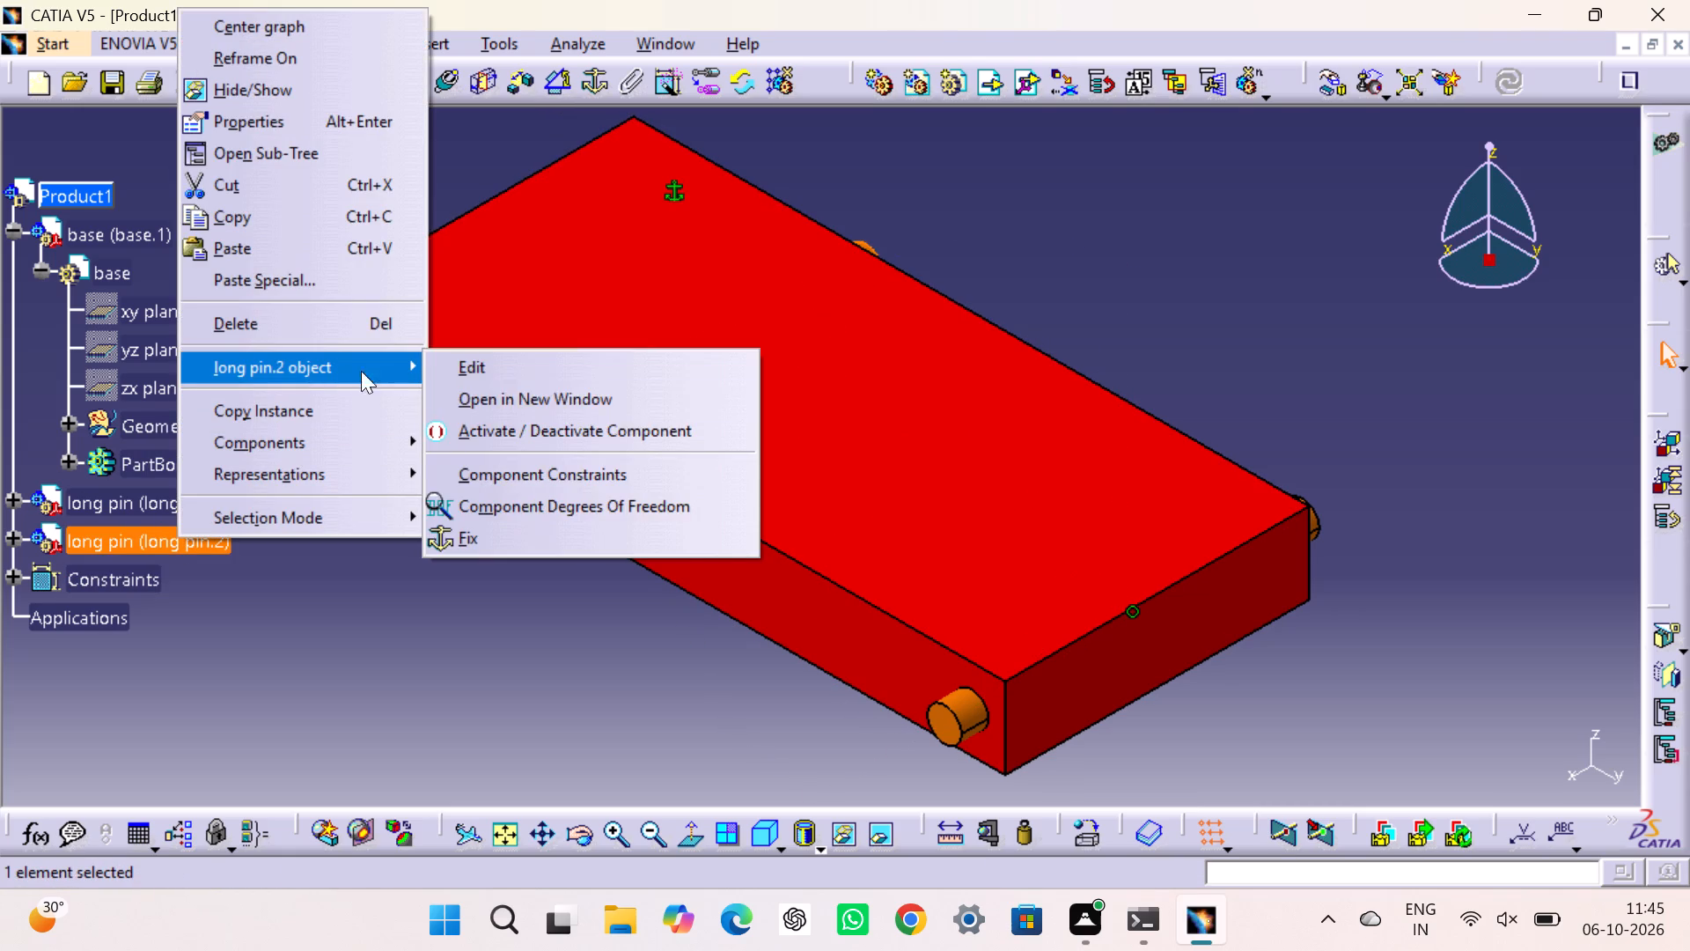
{"action": "left_click", "coordinate": [538, 501]}
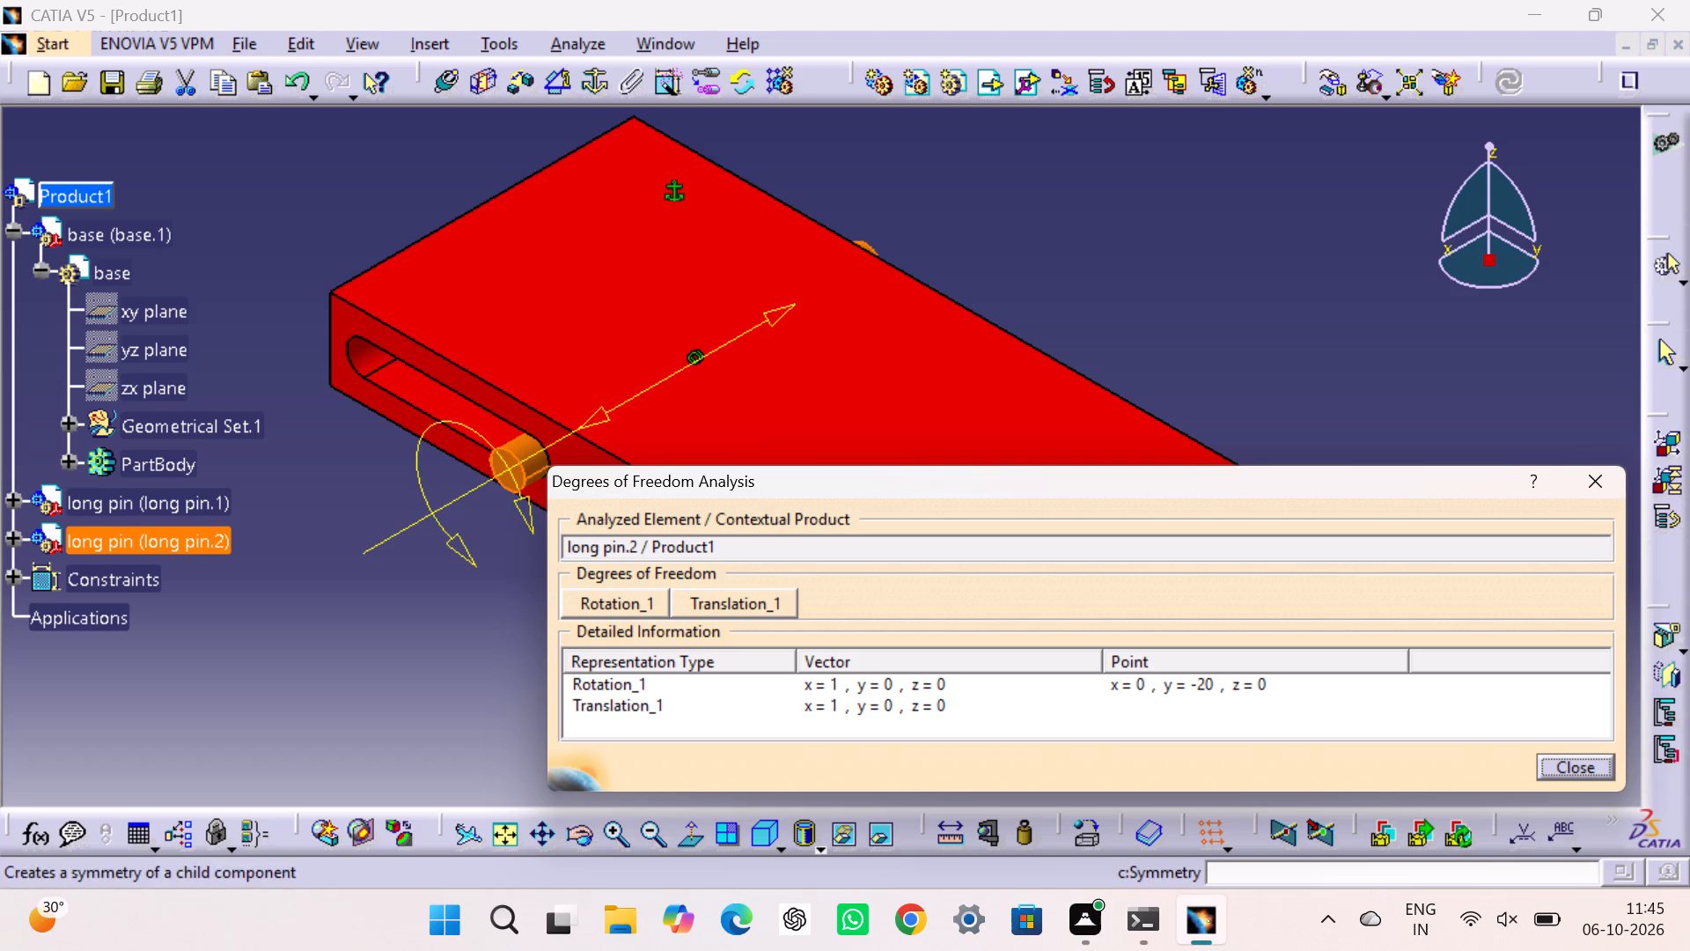
{"action": "left_click", "coordinate": [1560, 769]}
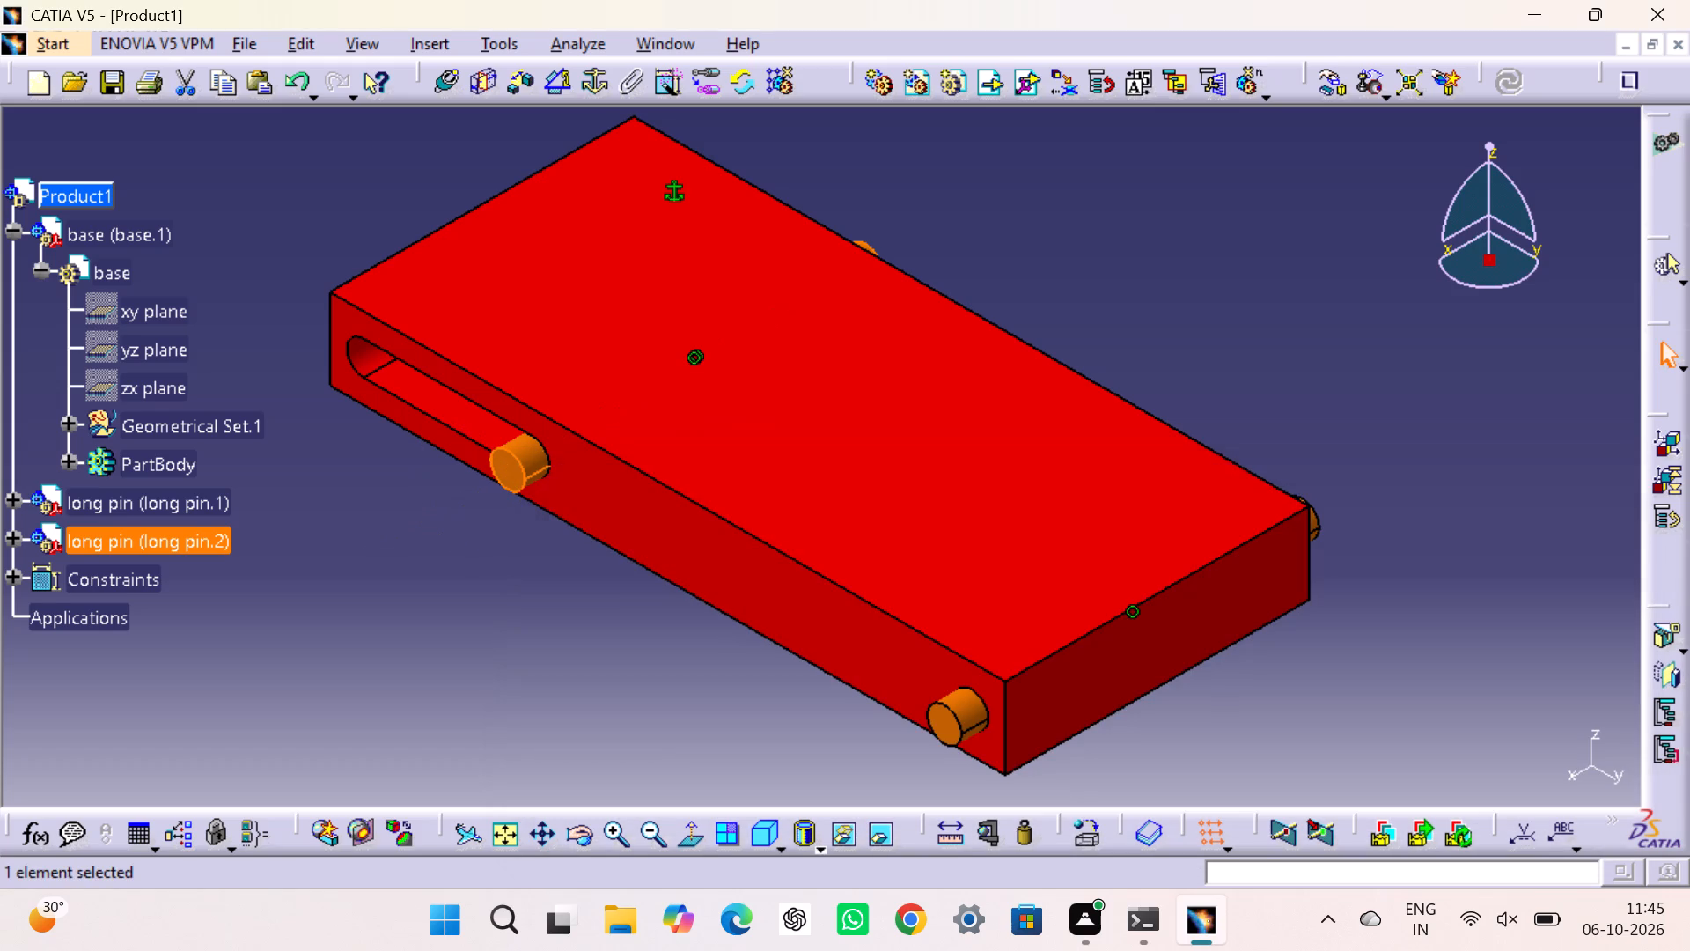
{"action": "left_click", "coordinate": [1472, 403]}
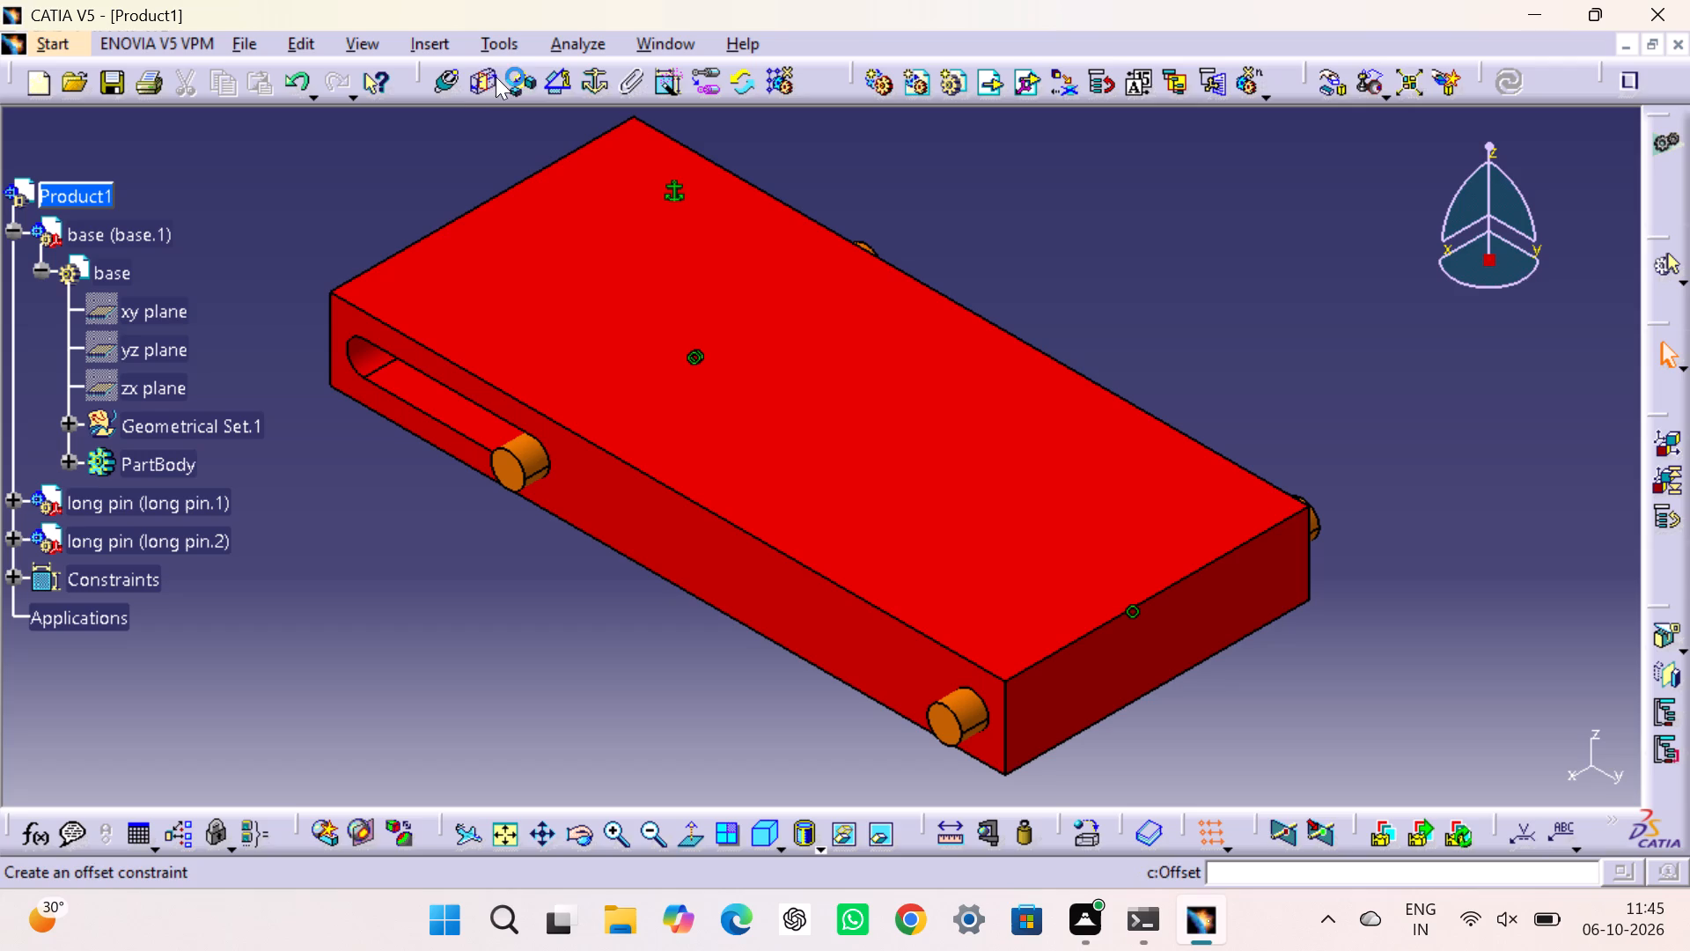
Add a 0deg Angle constraint between the base's xy plane and the second long pin's xy plane.
{"action": "left_click", "coordinate": [556, 77]}
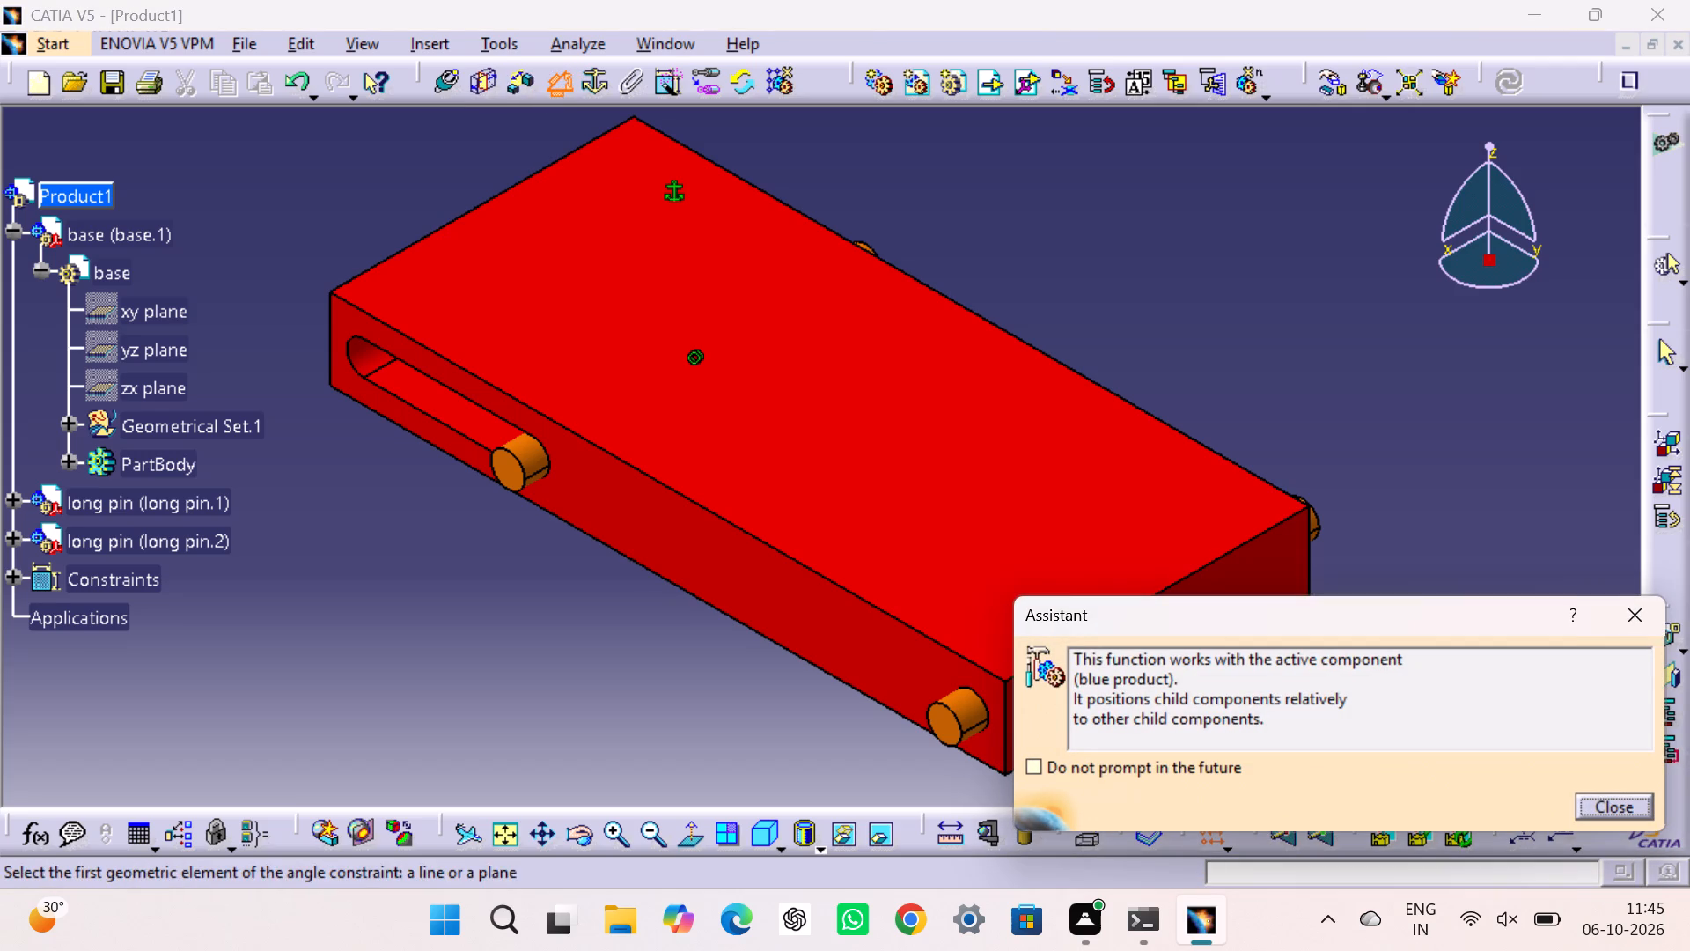
{"action": "left_click", "coordinate": [14, 538]}
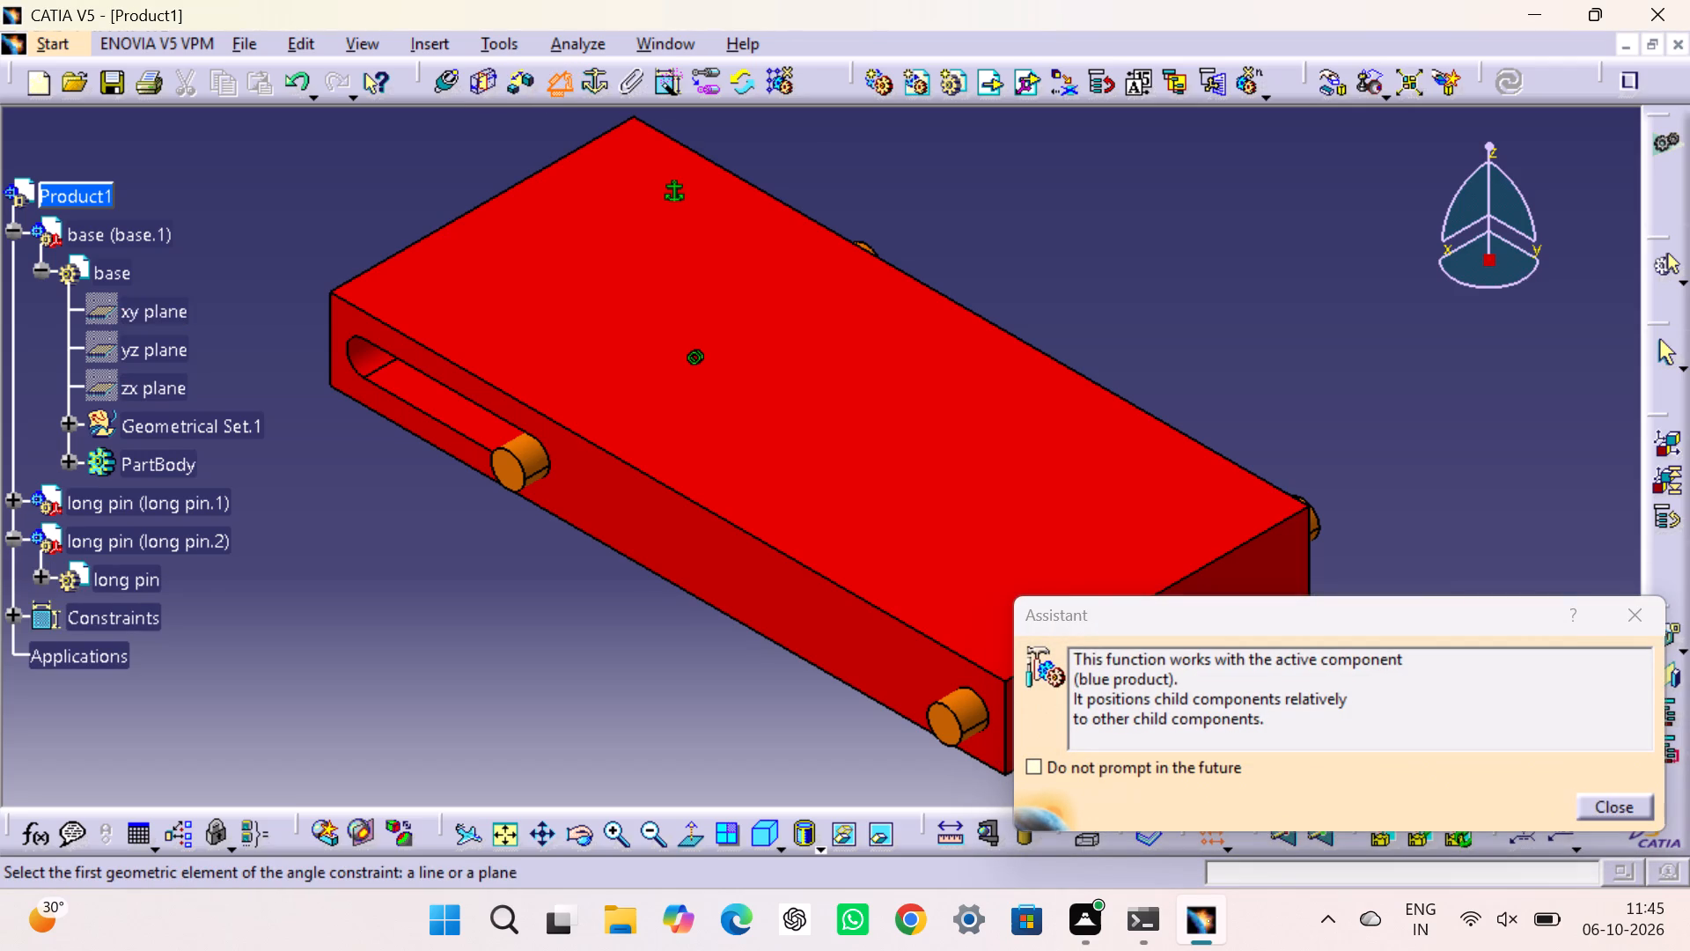
{"action": "left_click", "coordinate": [35, 576]}
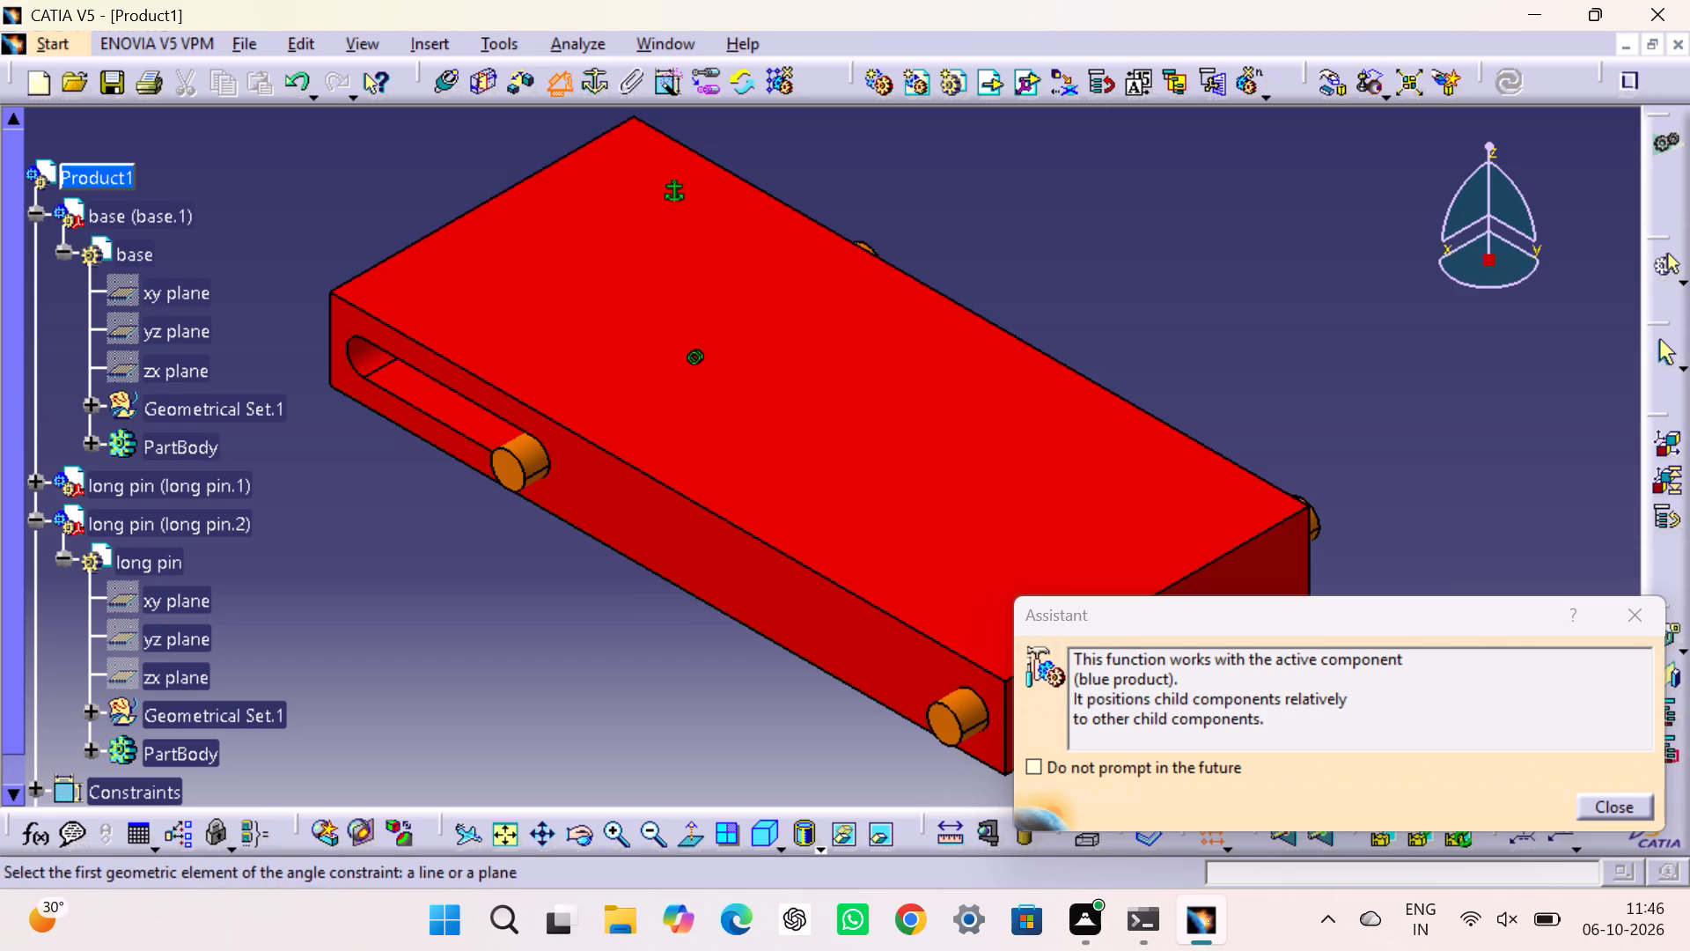
{"action": "left_click", "coordinate": [162, 284]}
{"action": "left_click", "coordinate": [183, 600]}
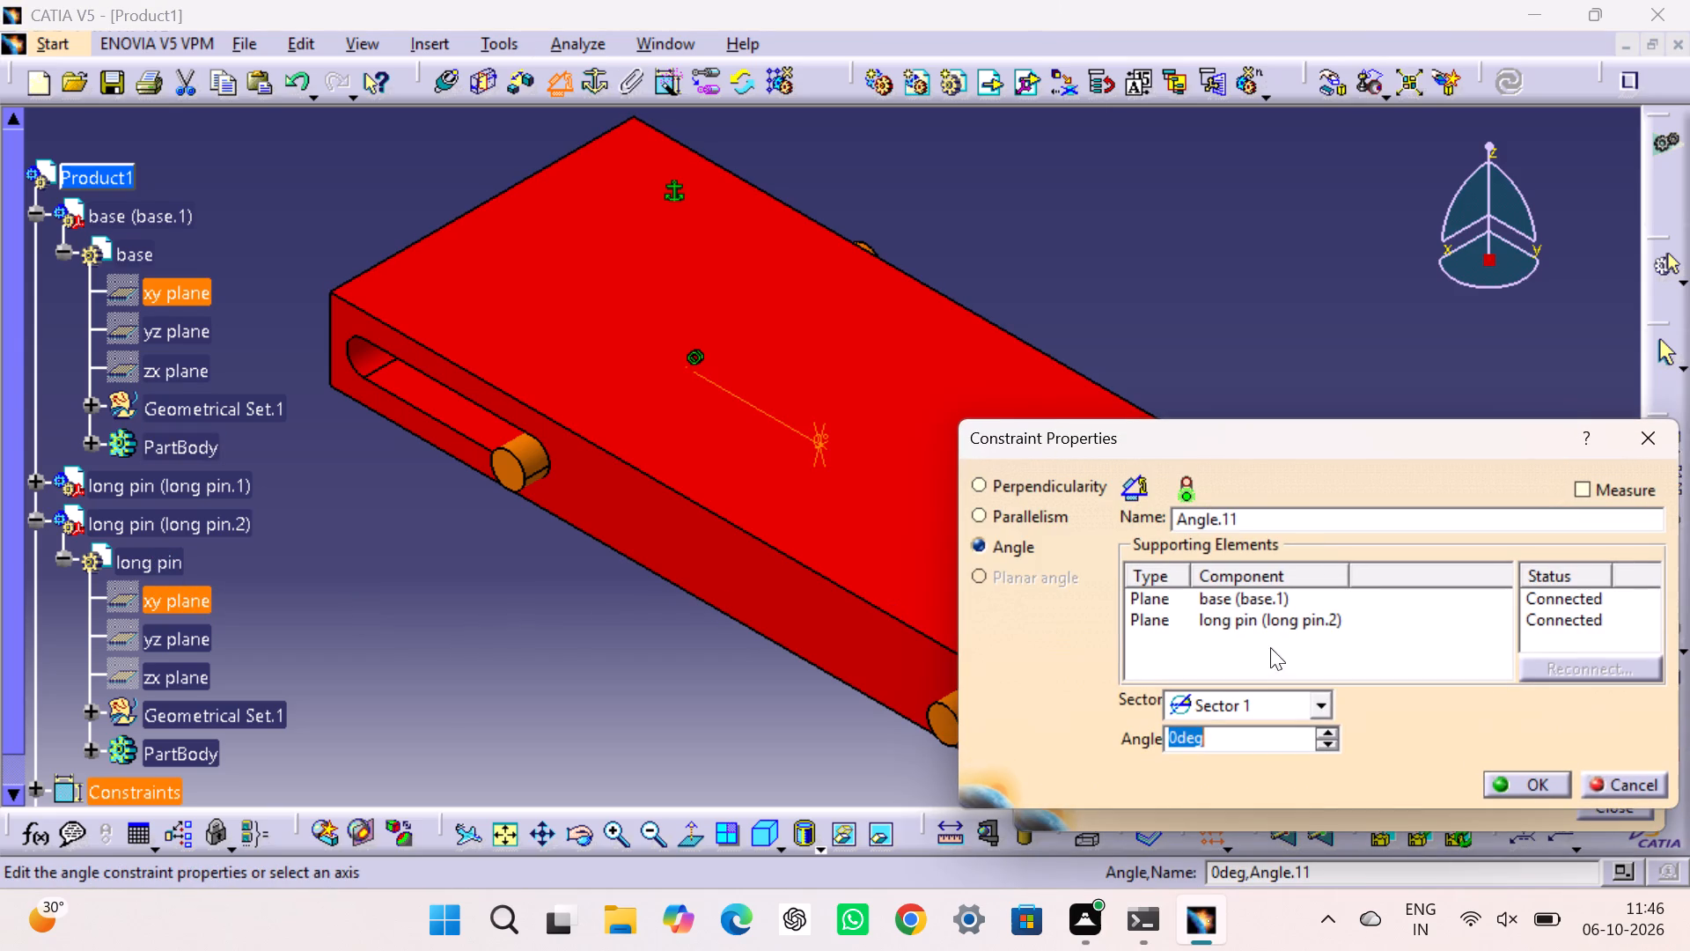
{"action": "left_click", "coordinate": [1528, 791]}
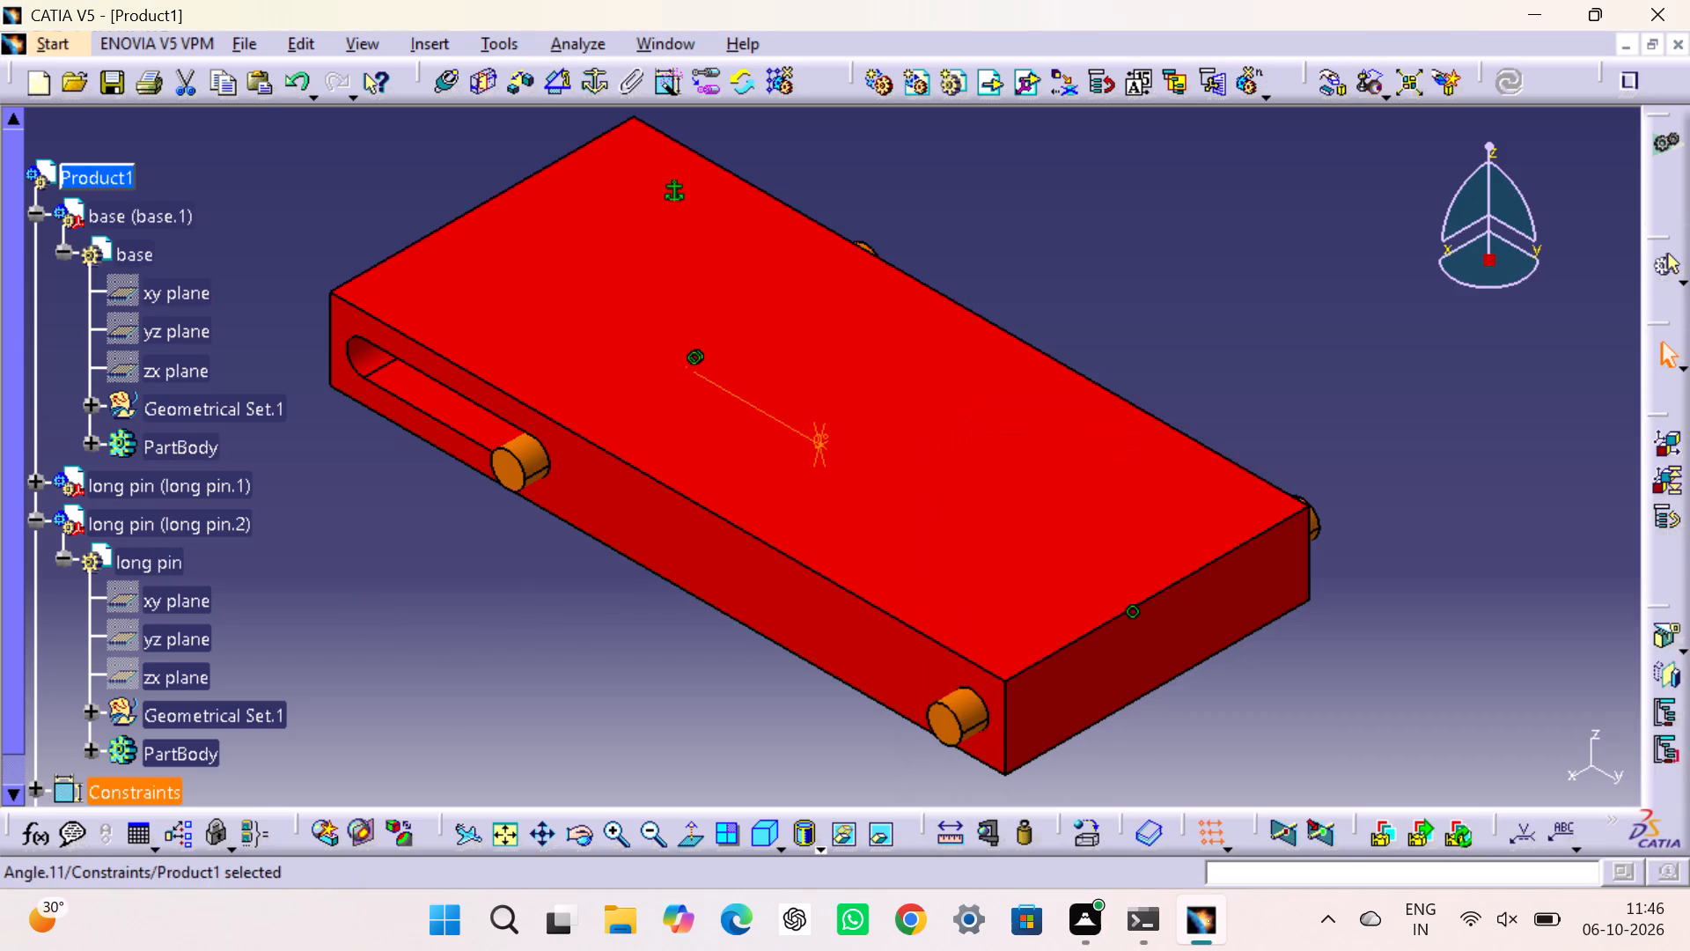
Add a 0deg Angle constraint between the base's yz plane and the second long pin's yz plane.
{"action": "left_click", "coordinate": [569, 74]}
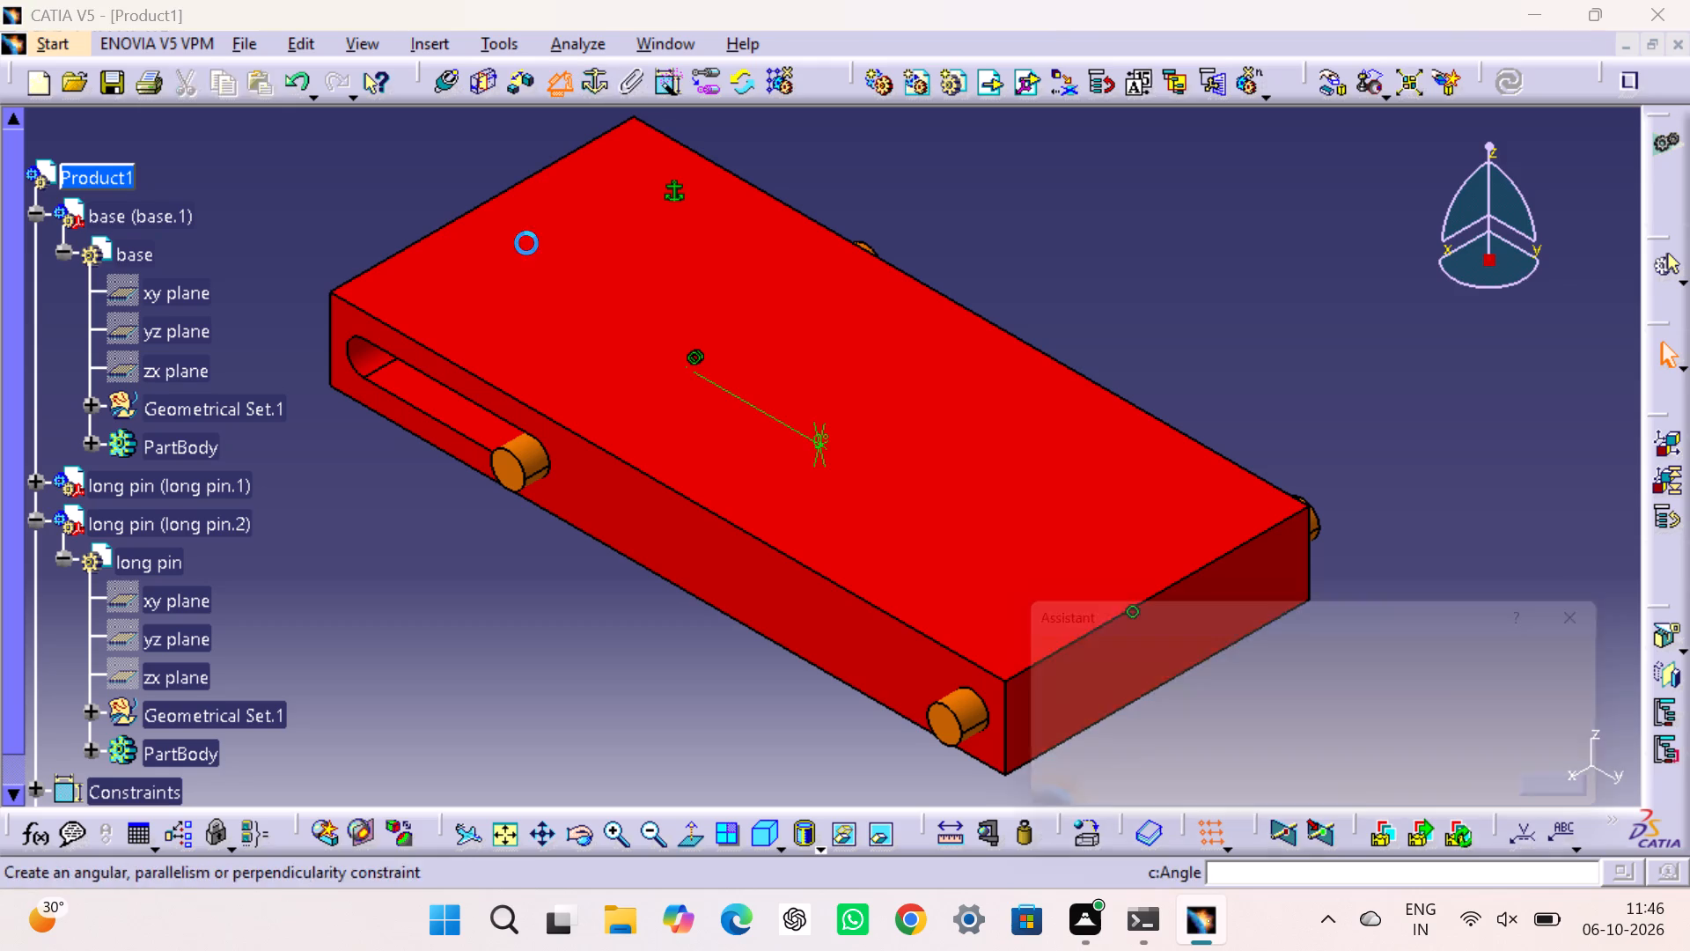
{"action": "left_click", "coordinate": [182, 338]}
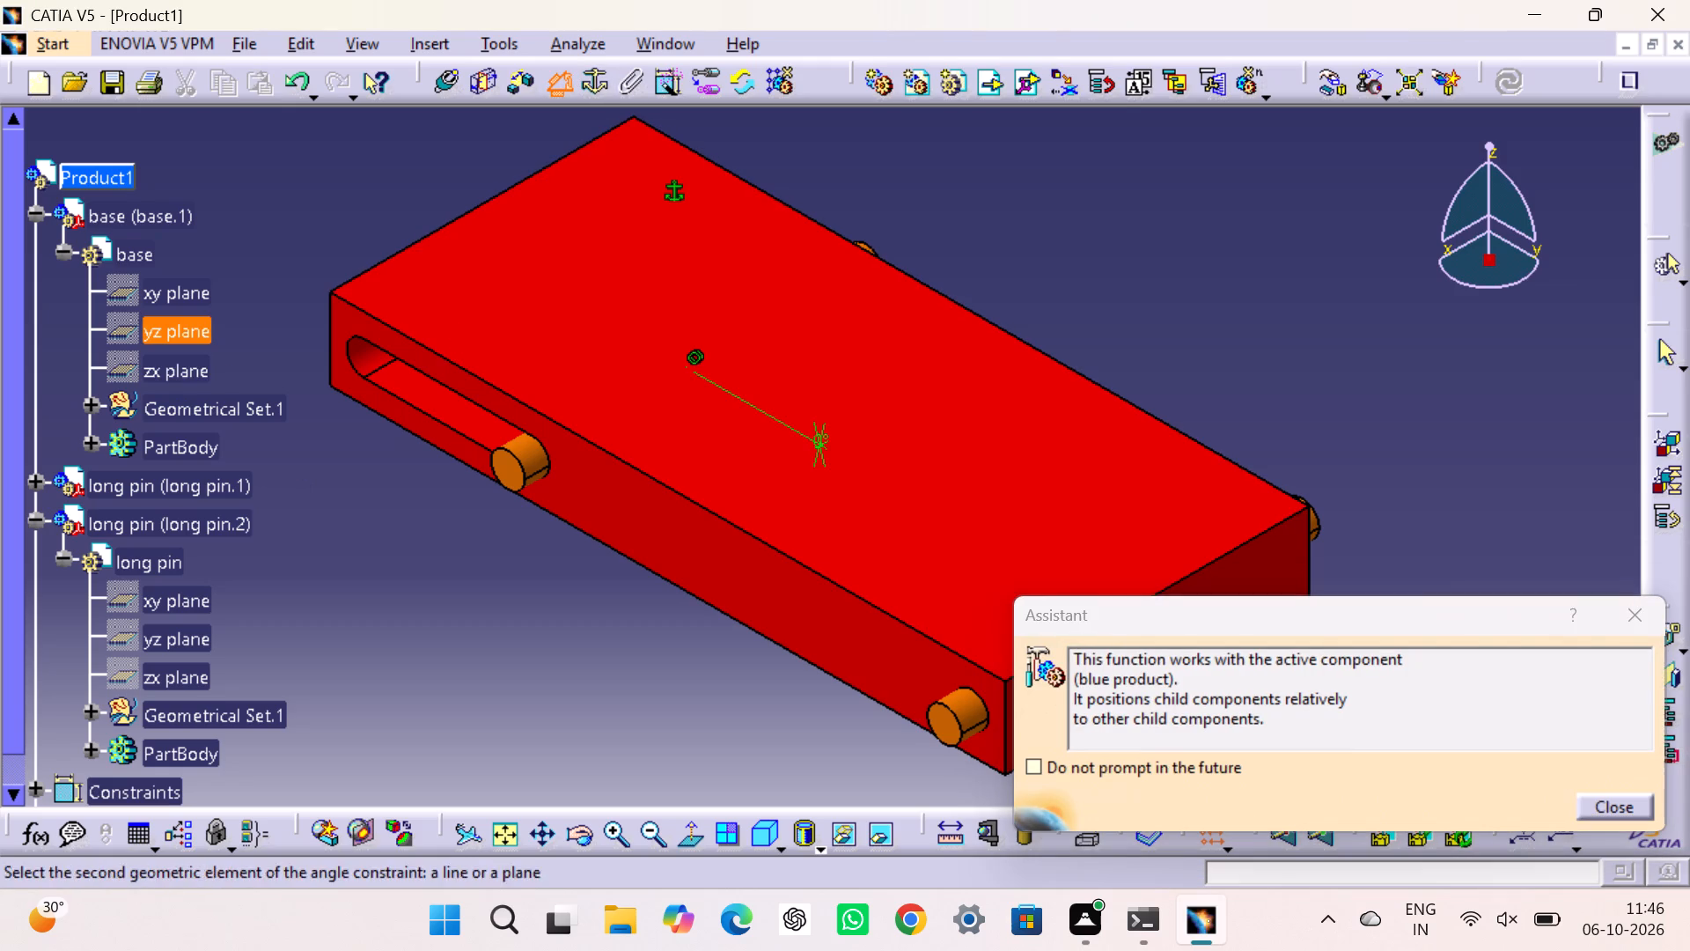
{"action": "left_click", "coordinate": [169, 642]}
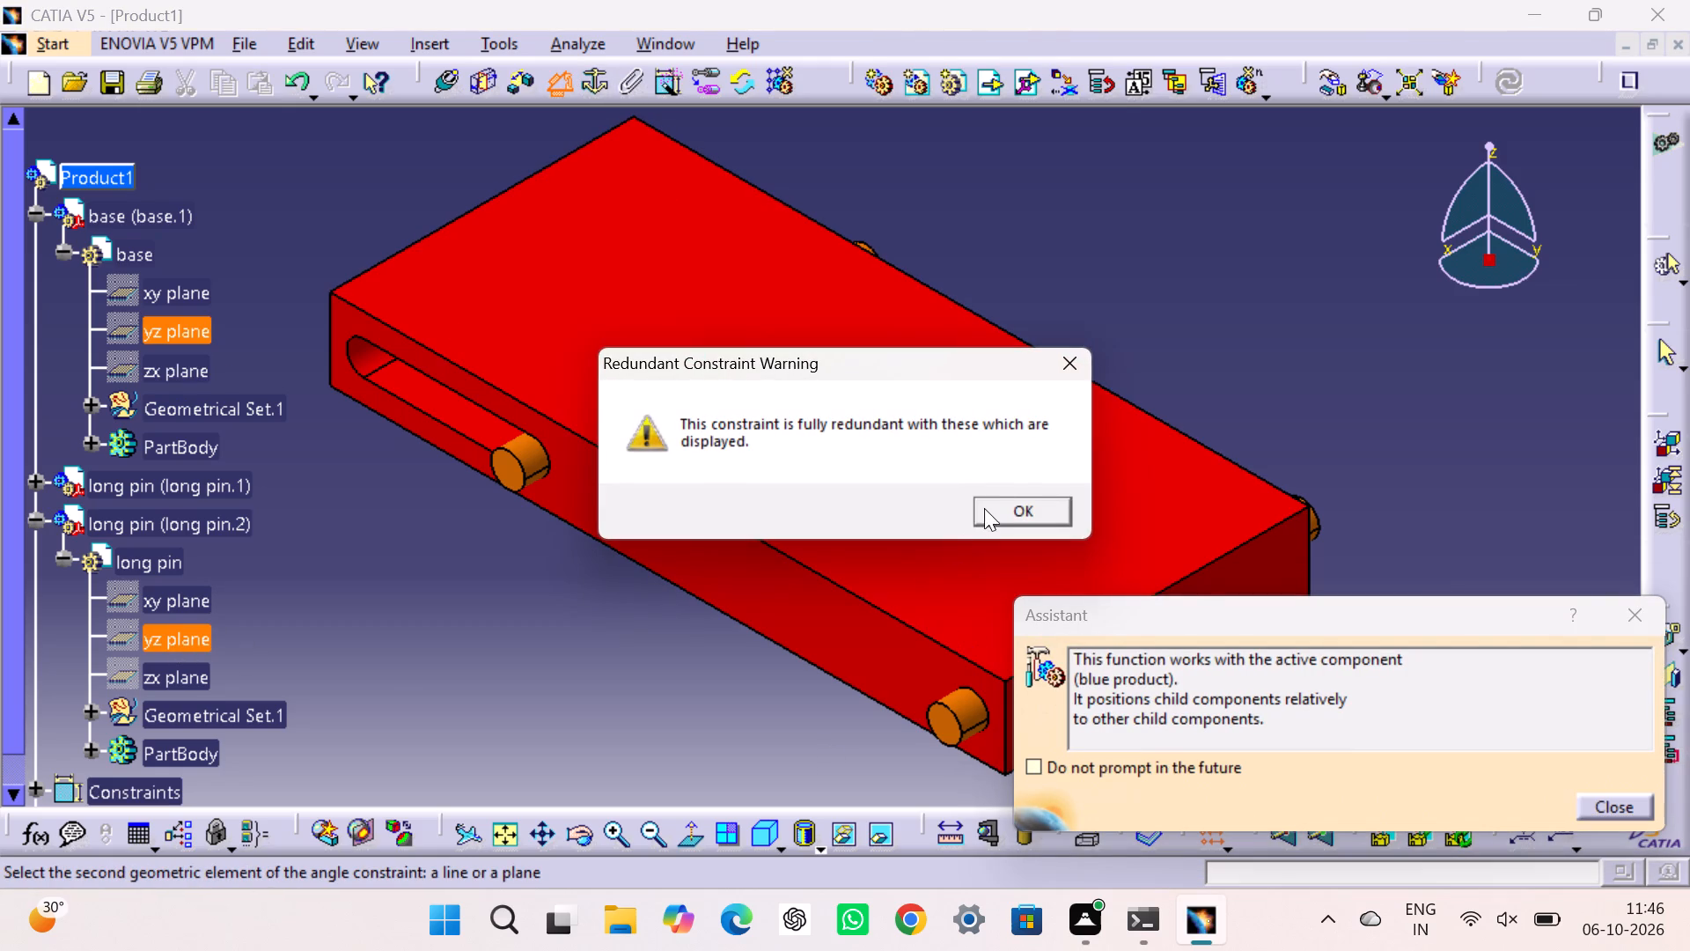
{"action": "left_click", "coordinate": [989, 497]}
{"action": "left_click", "coordinate": [1509, 787]}
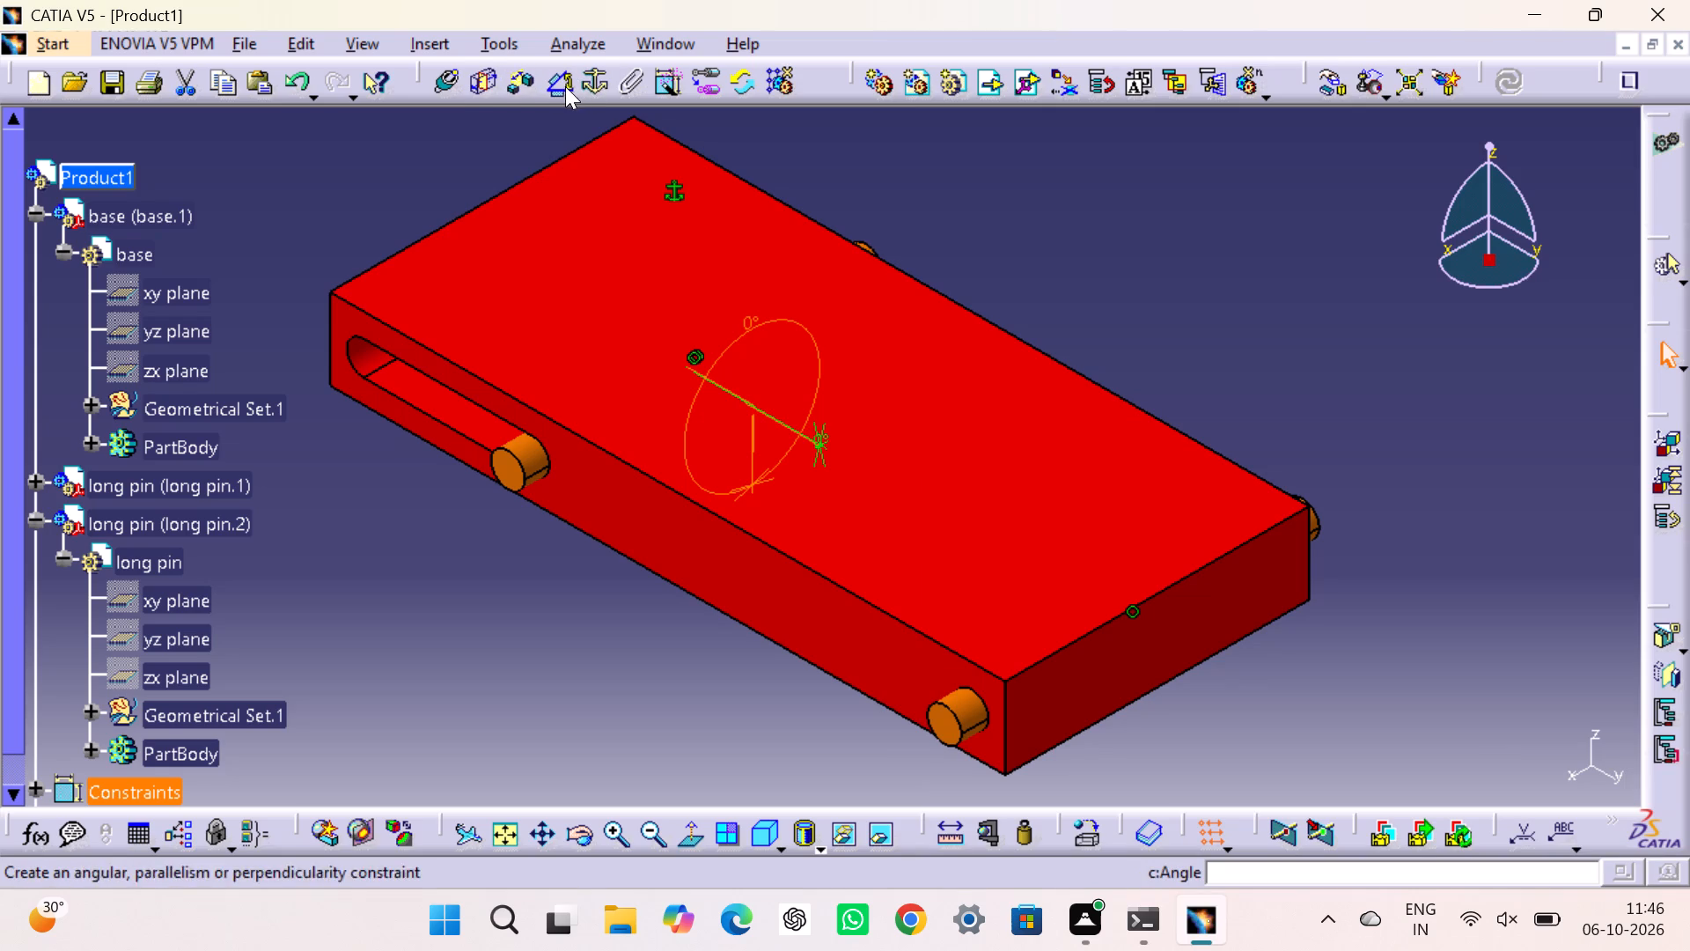
Add a 0deg Angle constraint between the base's zx plane and the second long pin's zx plane.
{"action": "left_click", "coordinate": [564, 86]}
{"action": "left_click", "coordinate": [164, 363]}
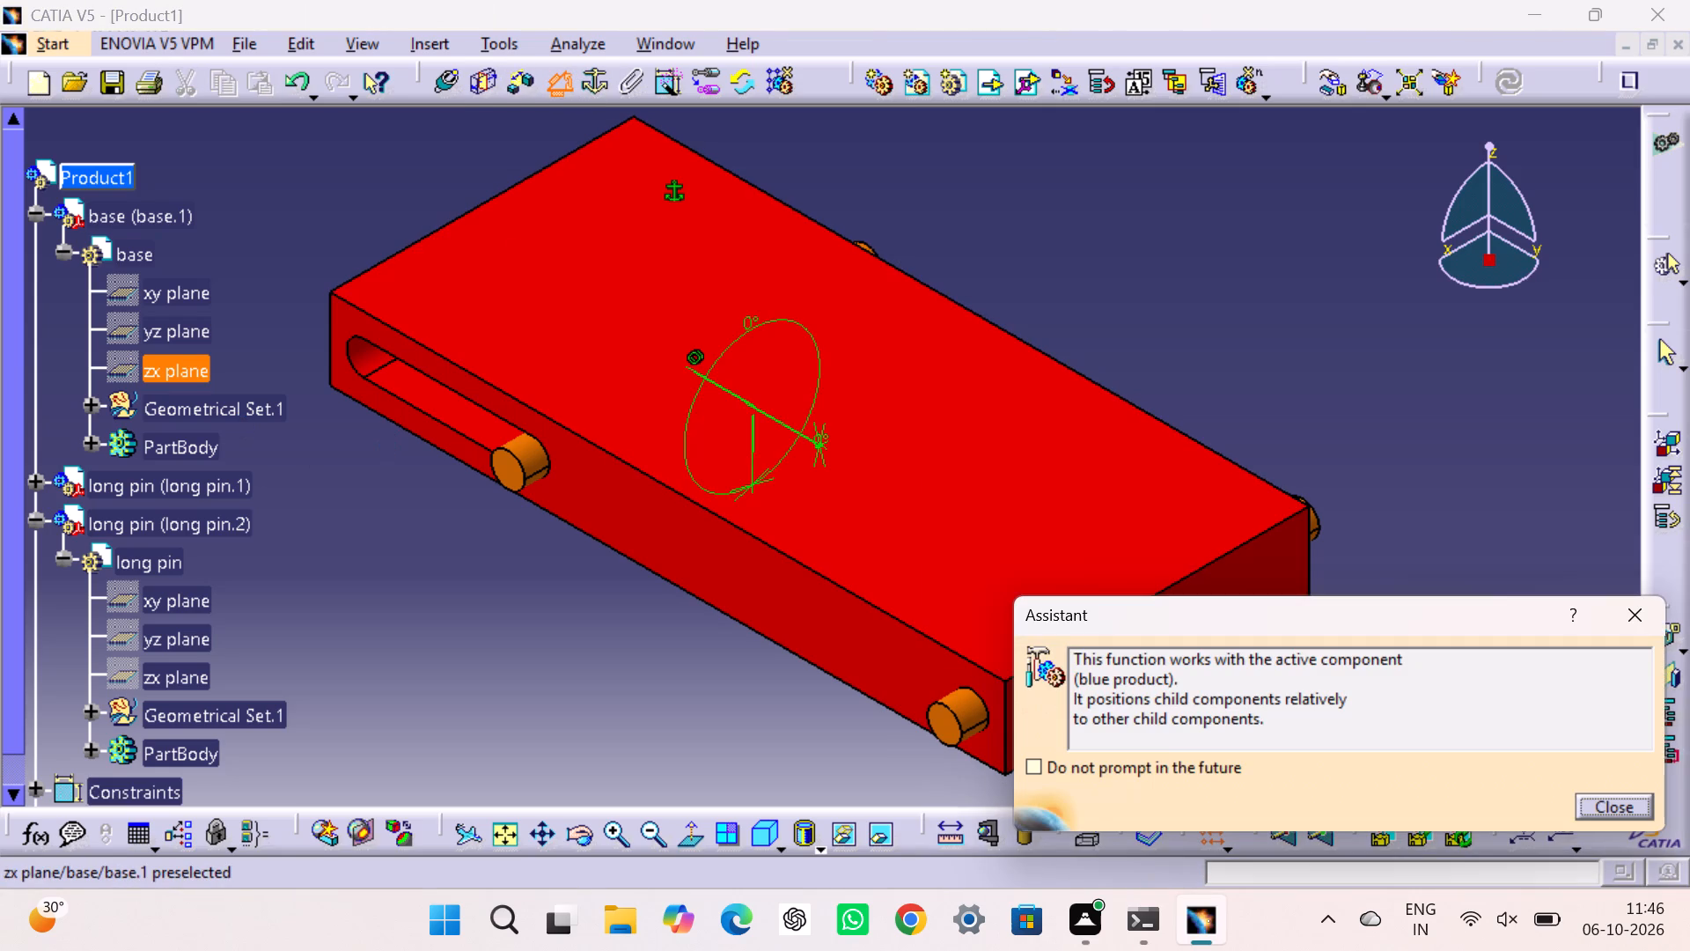
{"action": "left_click", "coordinate": [190, 675]}
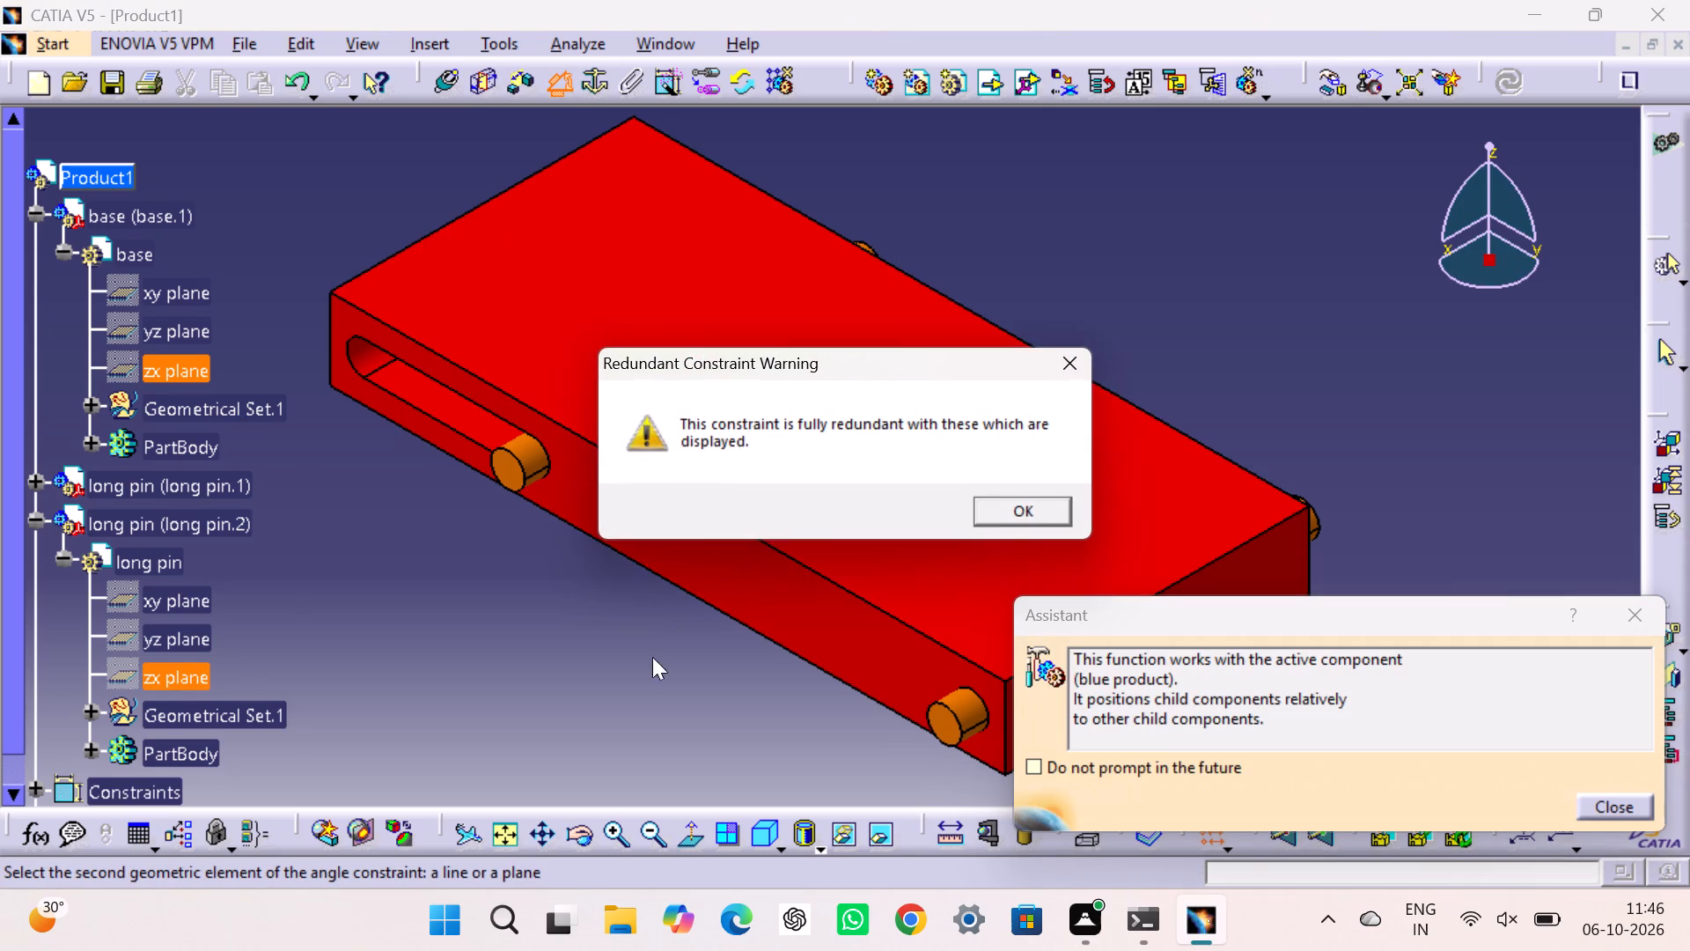
{"action": "left_click", "coordinate": [1029, 505]}
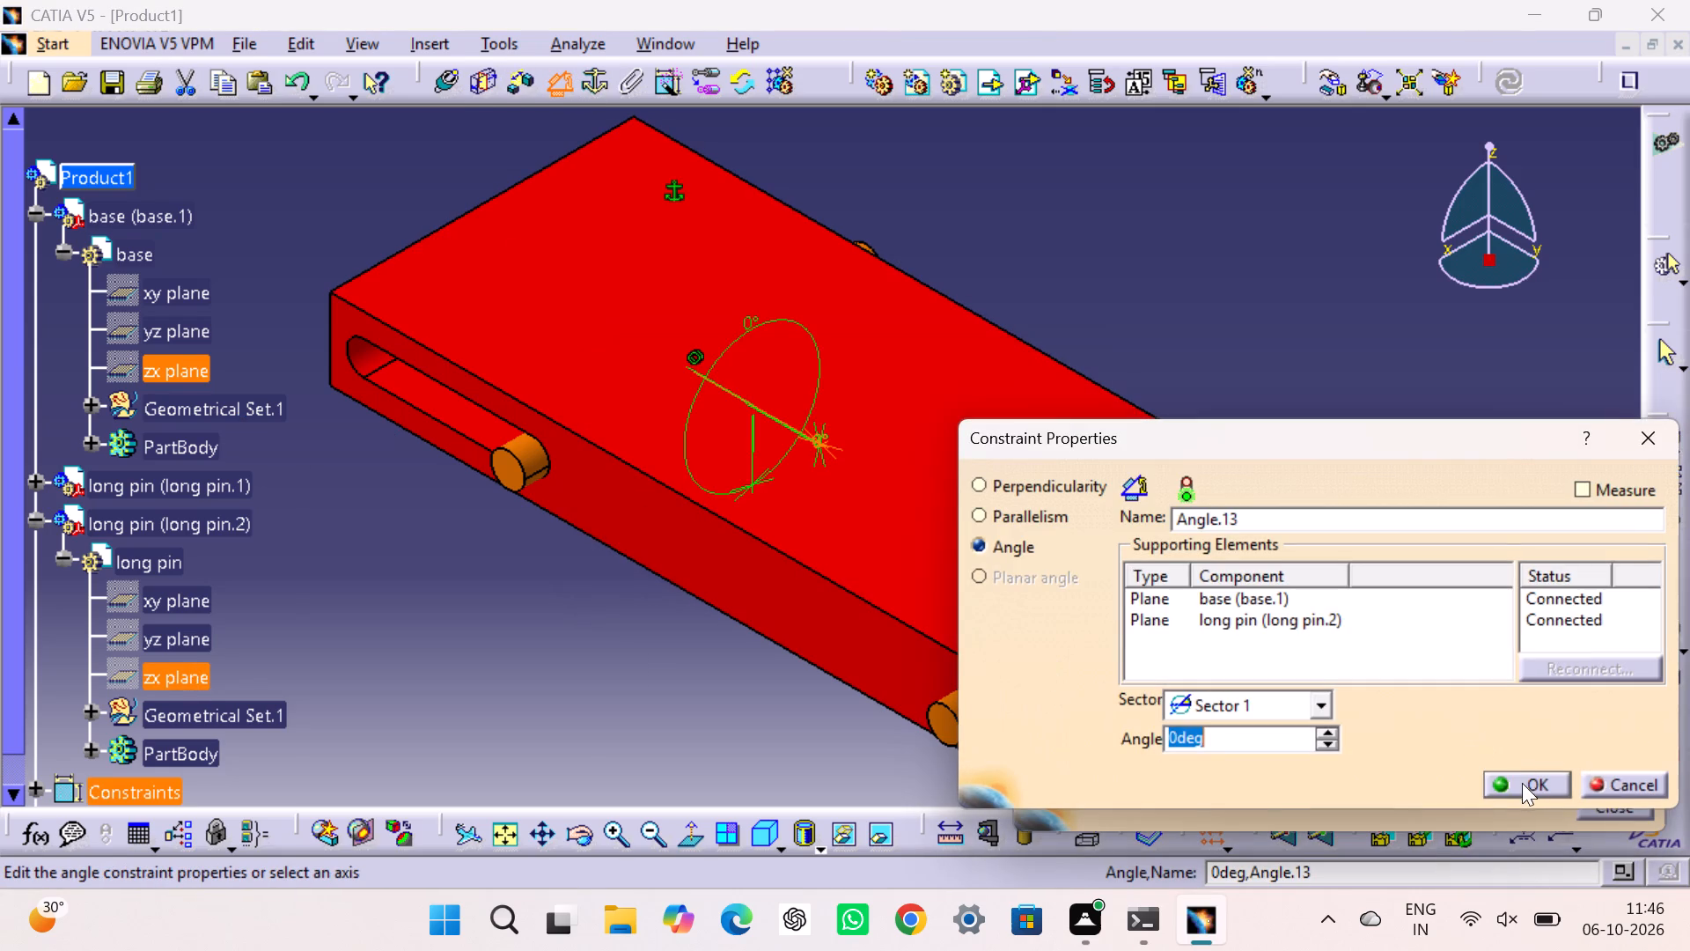
{"action": "left_click", "coordinate": [1517, 780]}
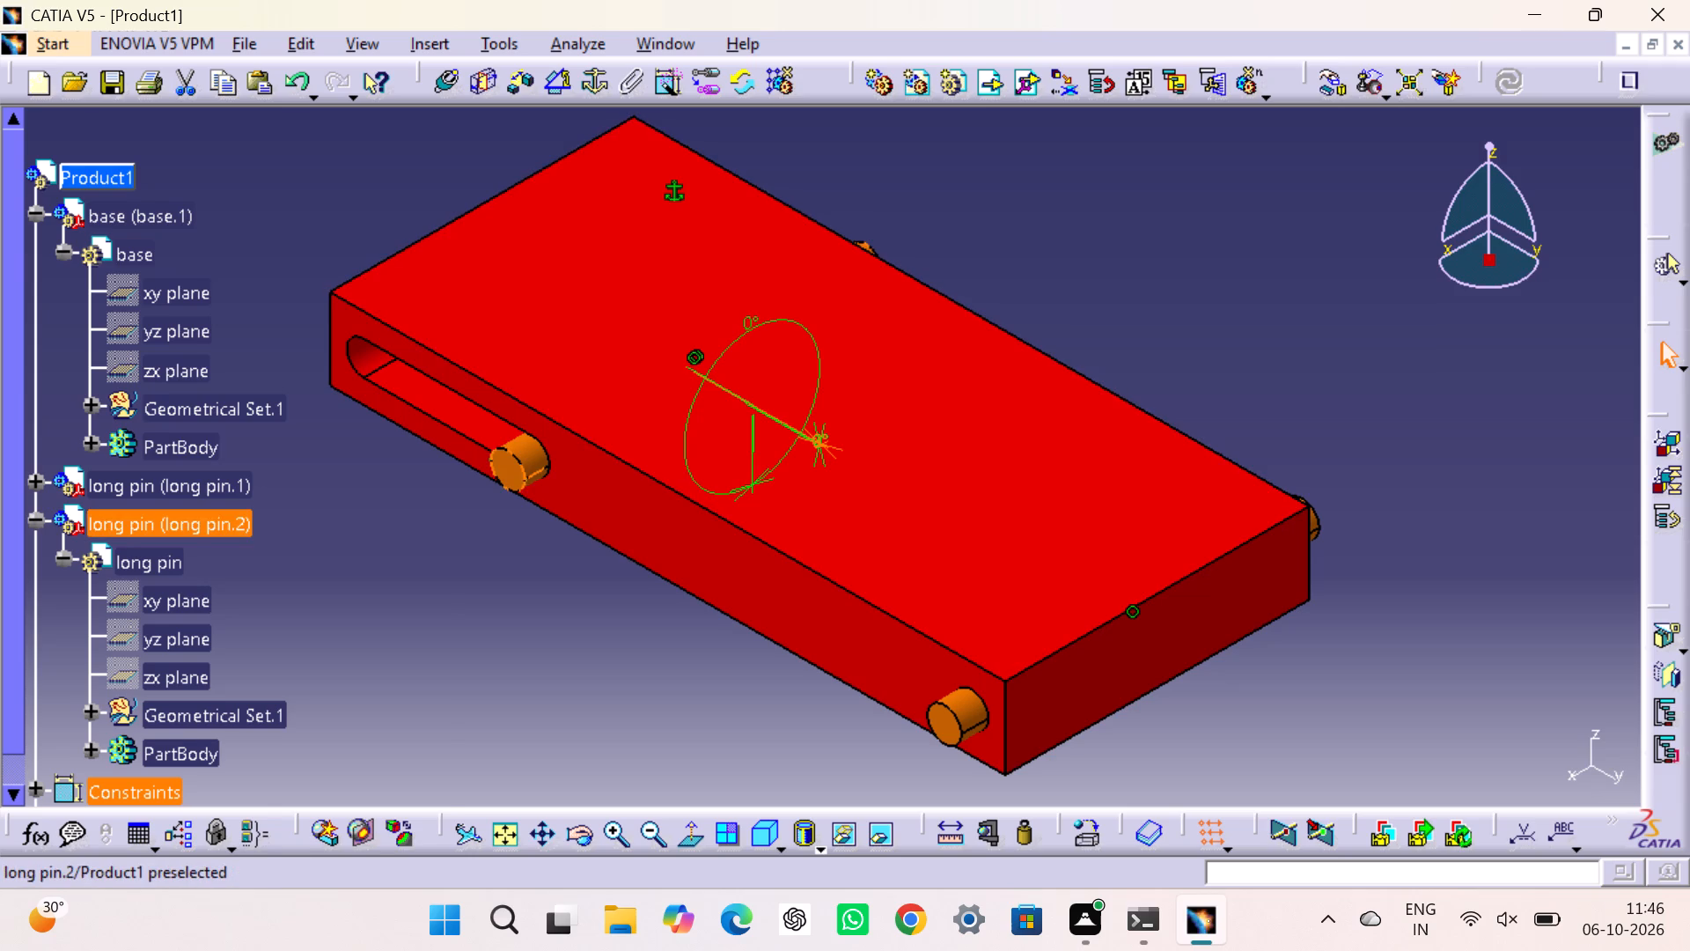
Analyze the second long pin's degrees of freedom again with the angle constraints in place.
{"action": "right_click", "coordinate": [193, 529]}
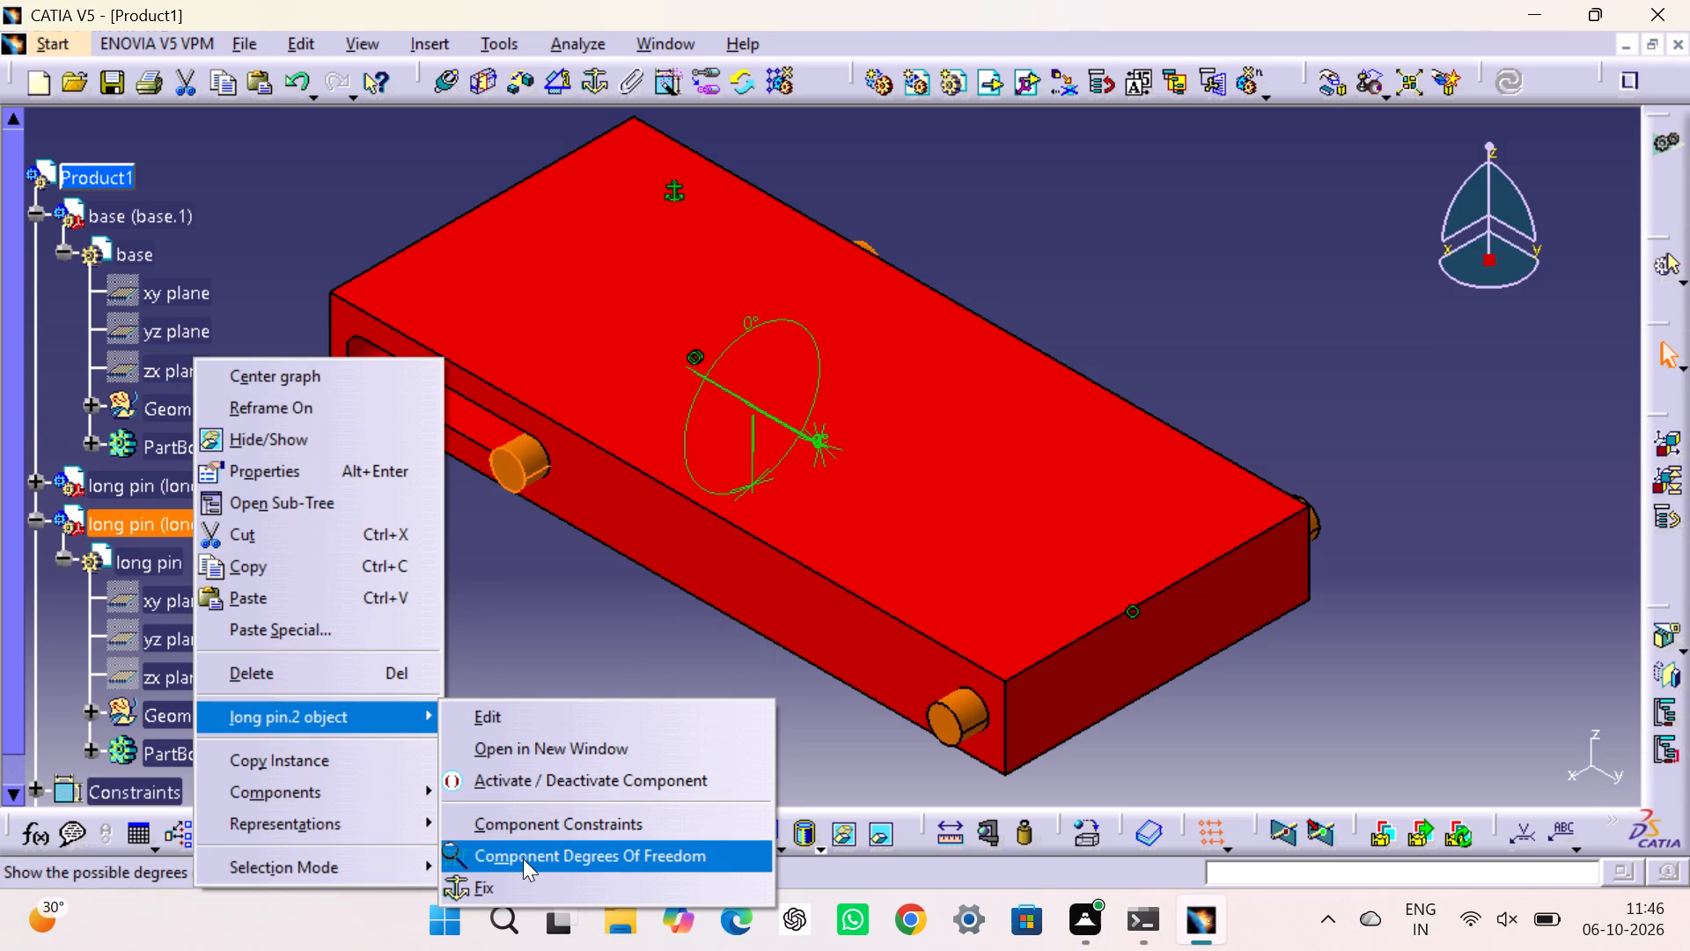
{"action": "left_click", "coordinate": [523, 859]}
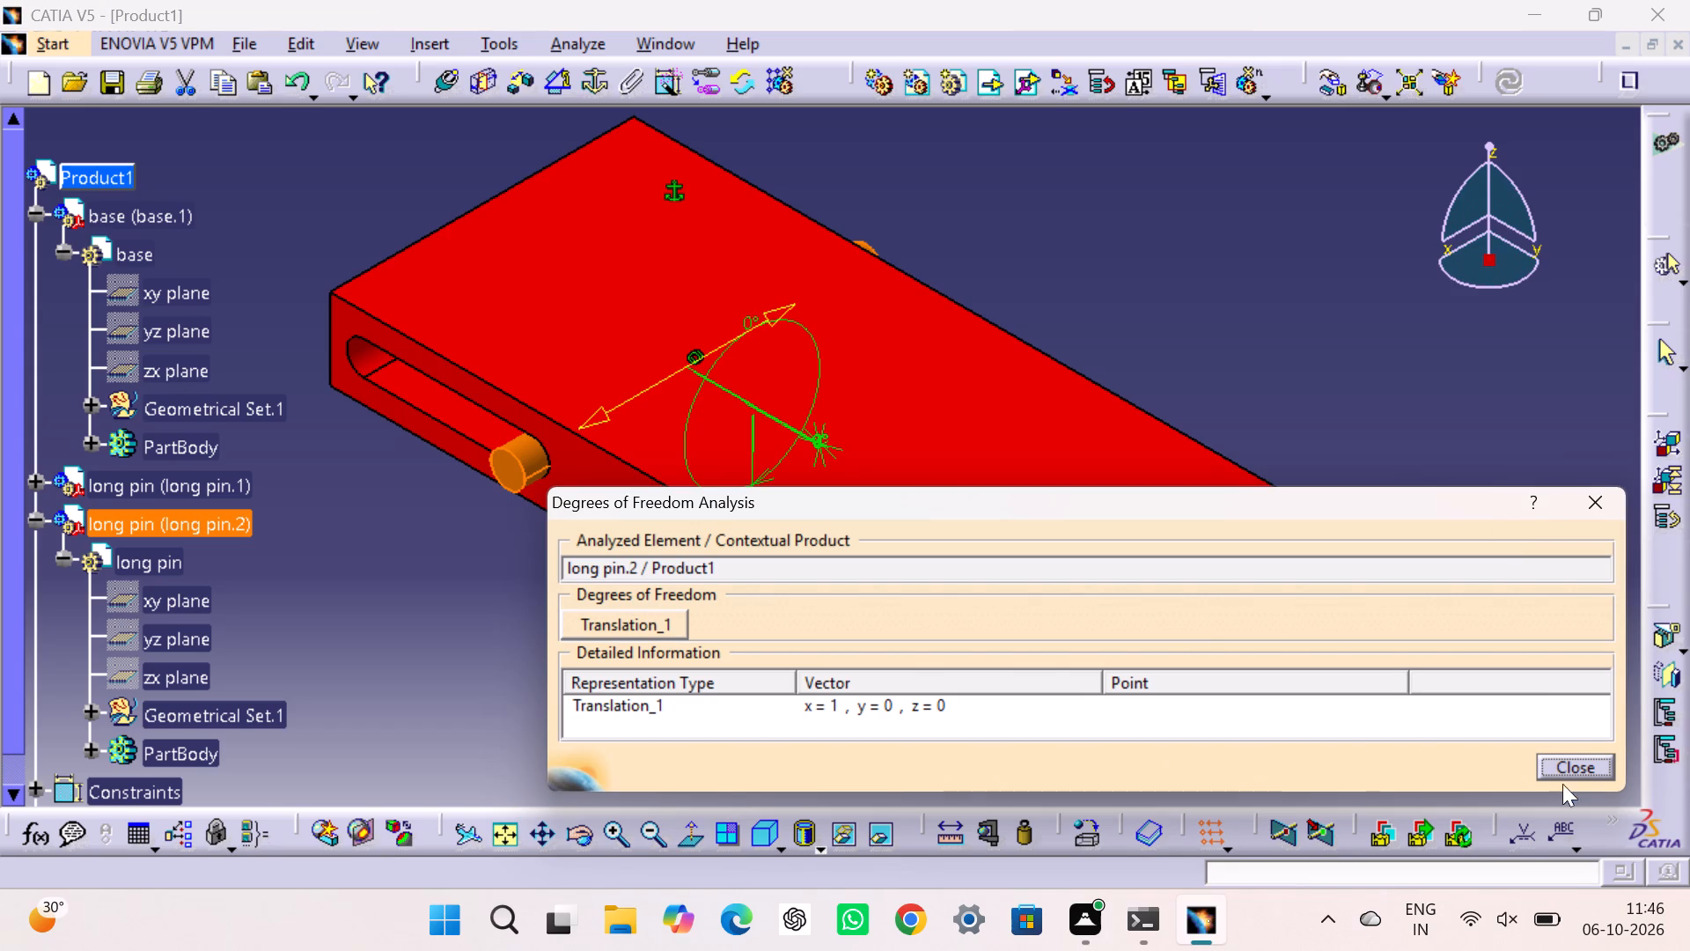
{"action": "left_click", "coordinate": [1586, 770]}
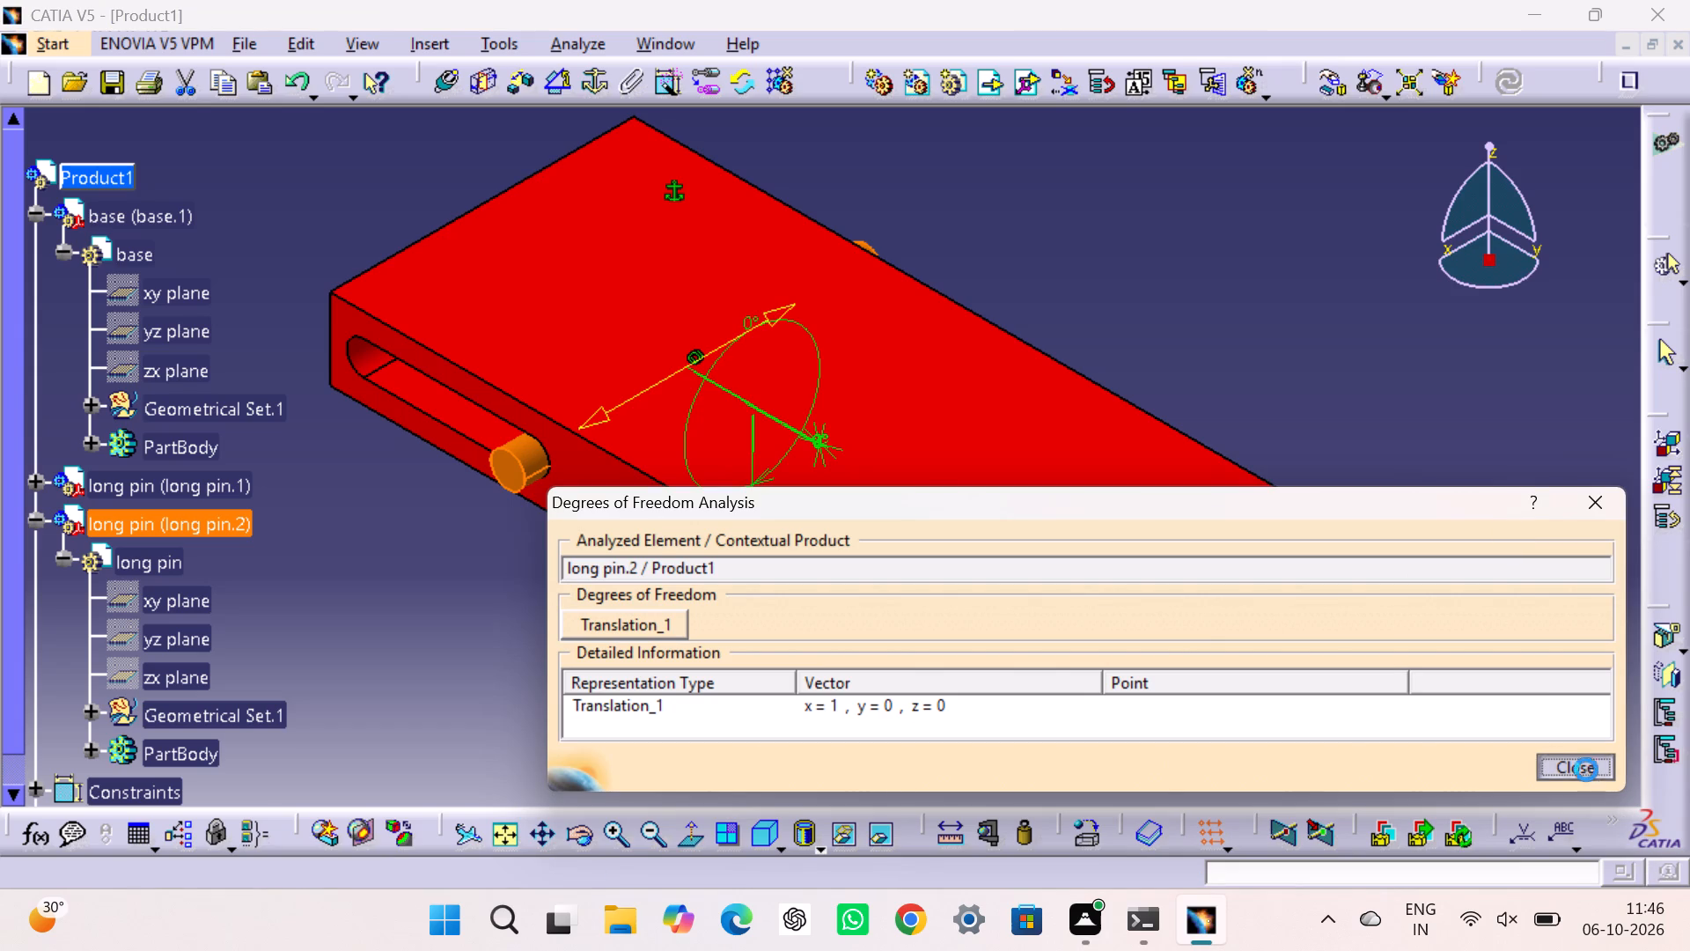
{"action": "left_click", "coordinate": [1289, 282]}
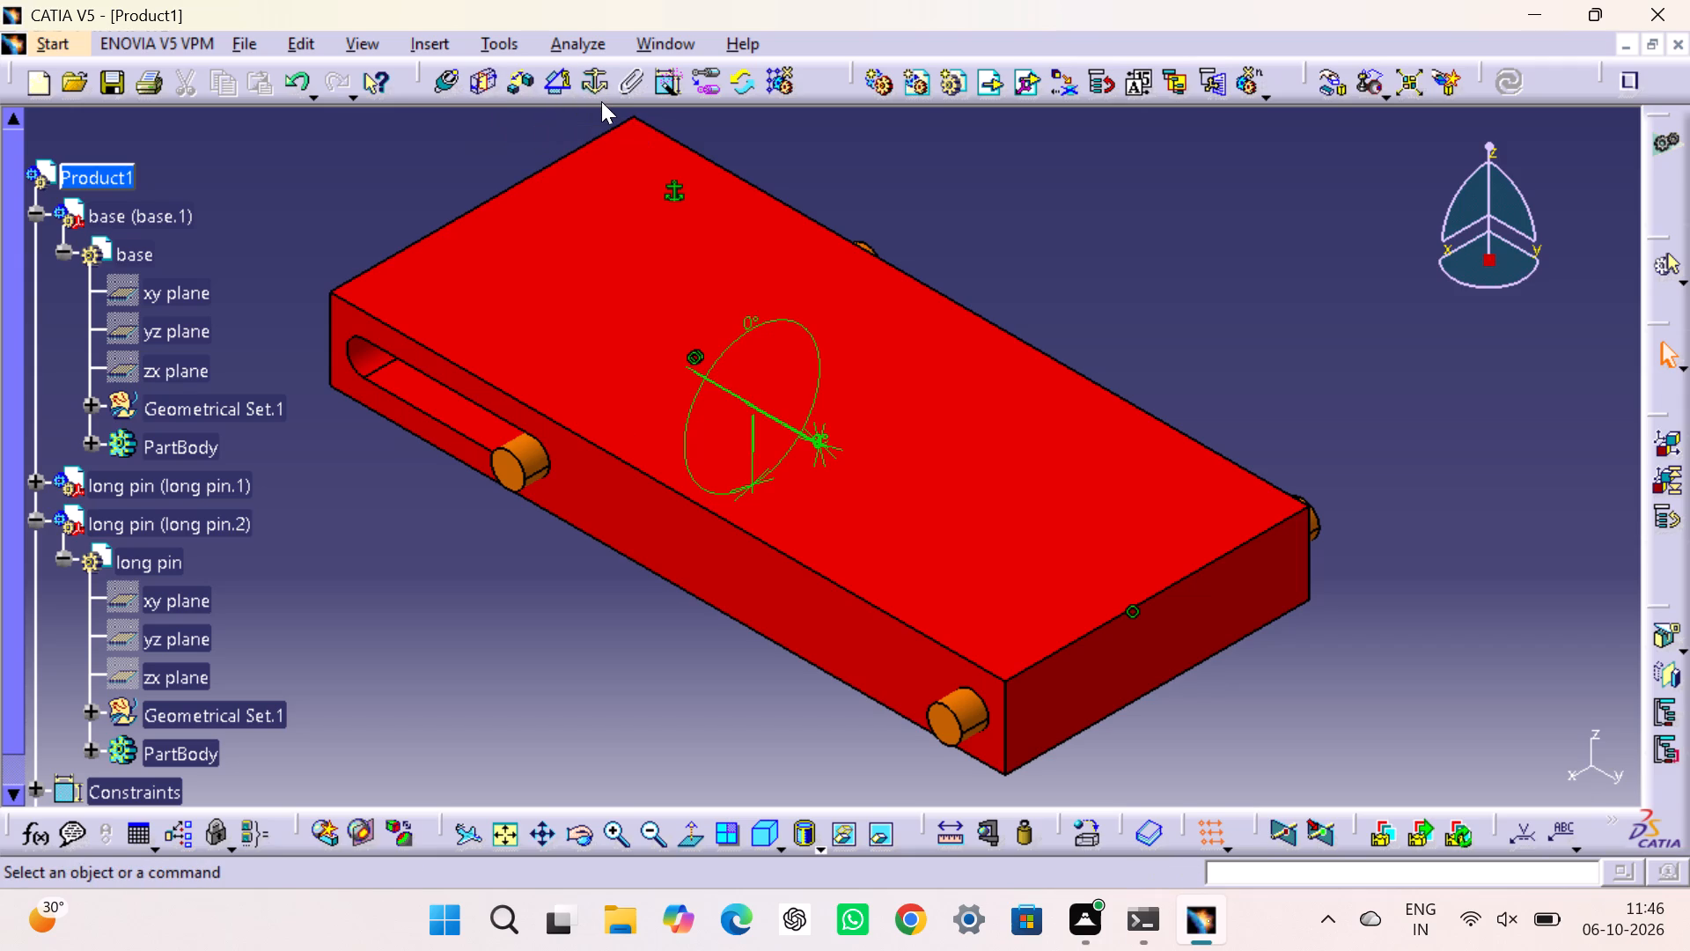
{"action": "left_click", "coordinate": [1244, 292]}
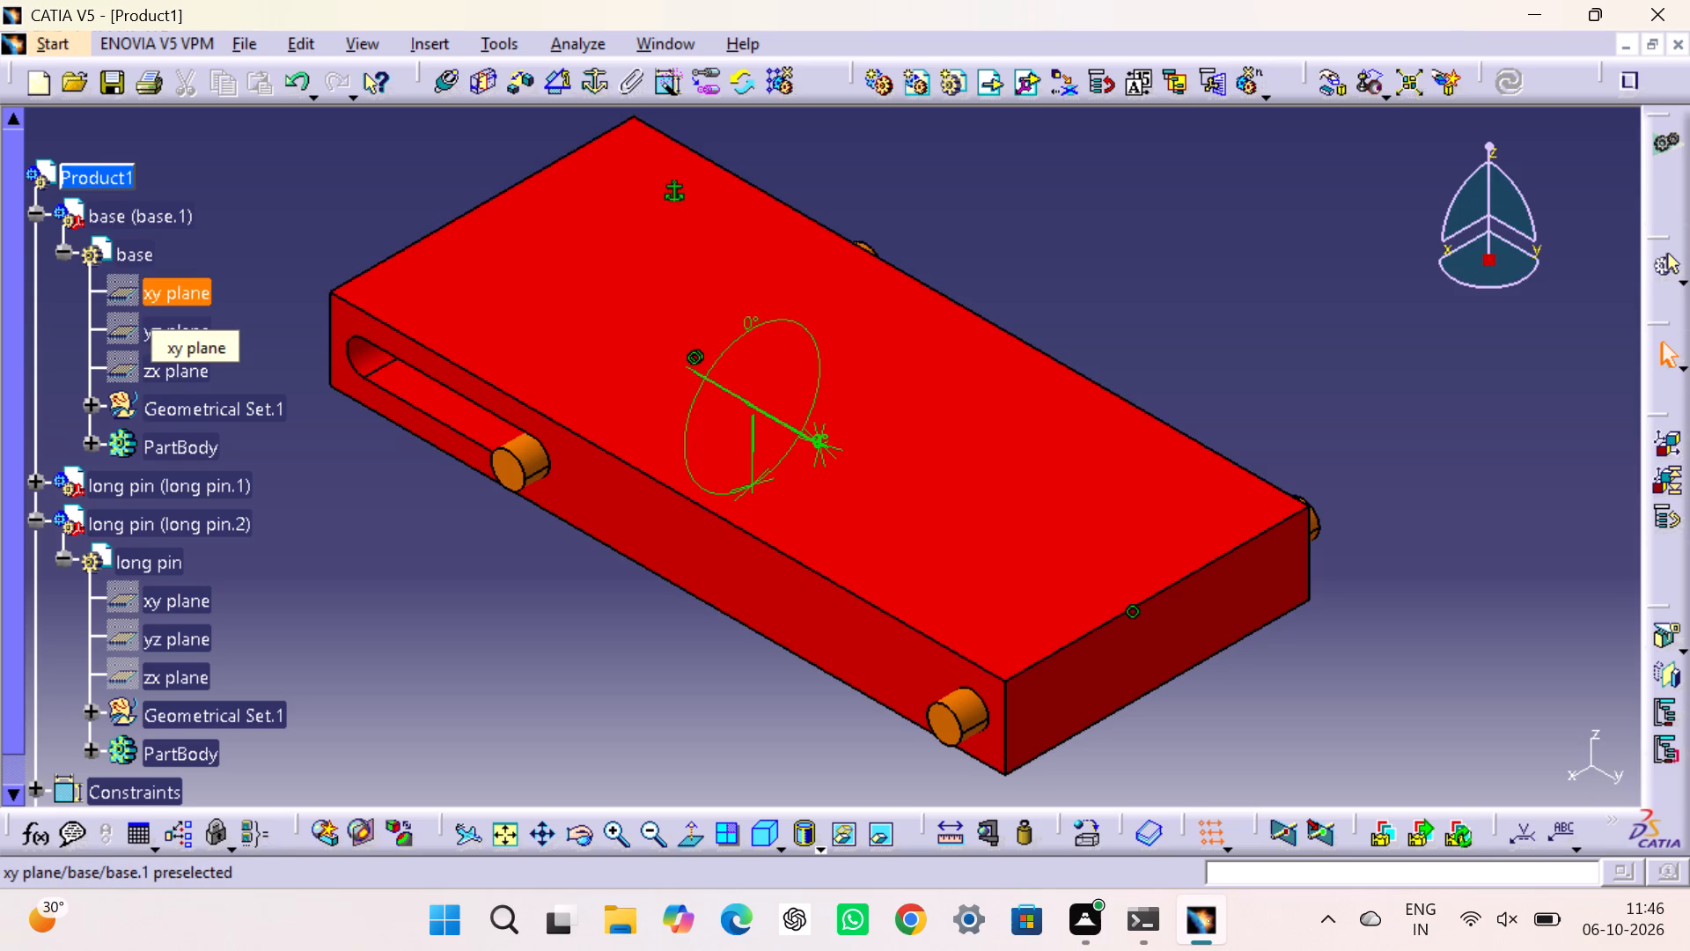
Add a 0 mm Offset constraint with Same orientation between the xy planes of the base and the second long pin.
{"action": "left_click", "coordinate": [524, 79]}
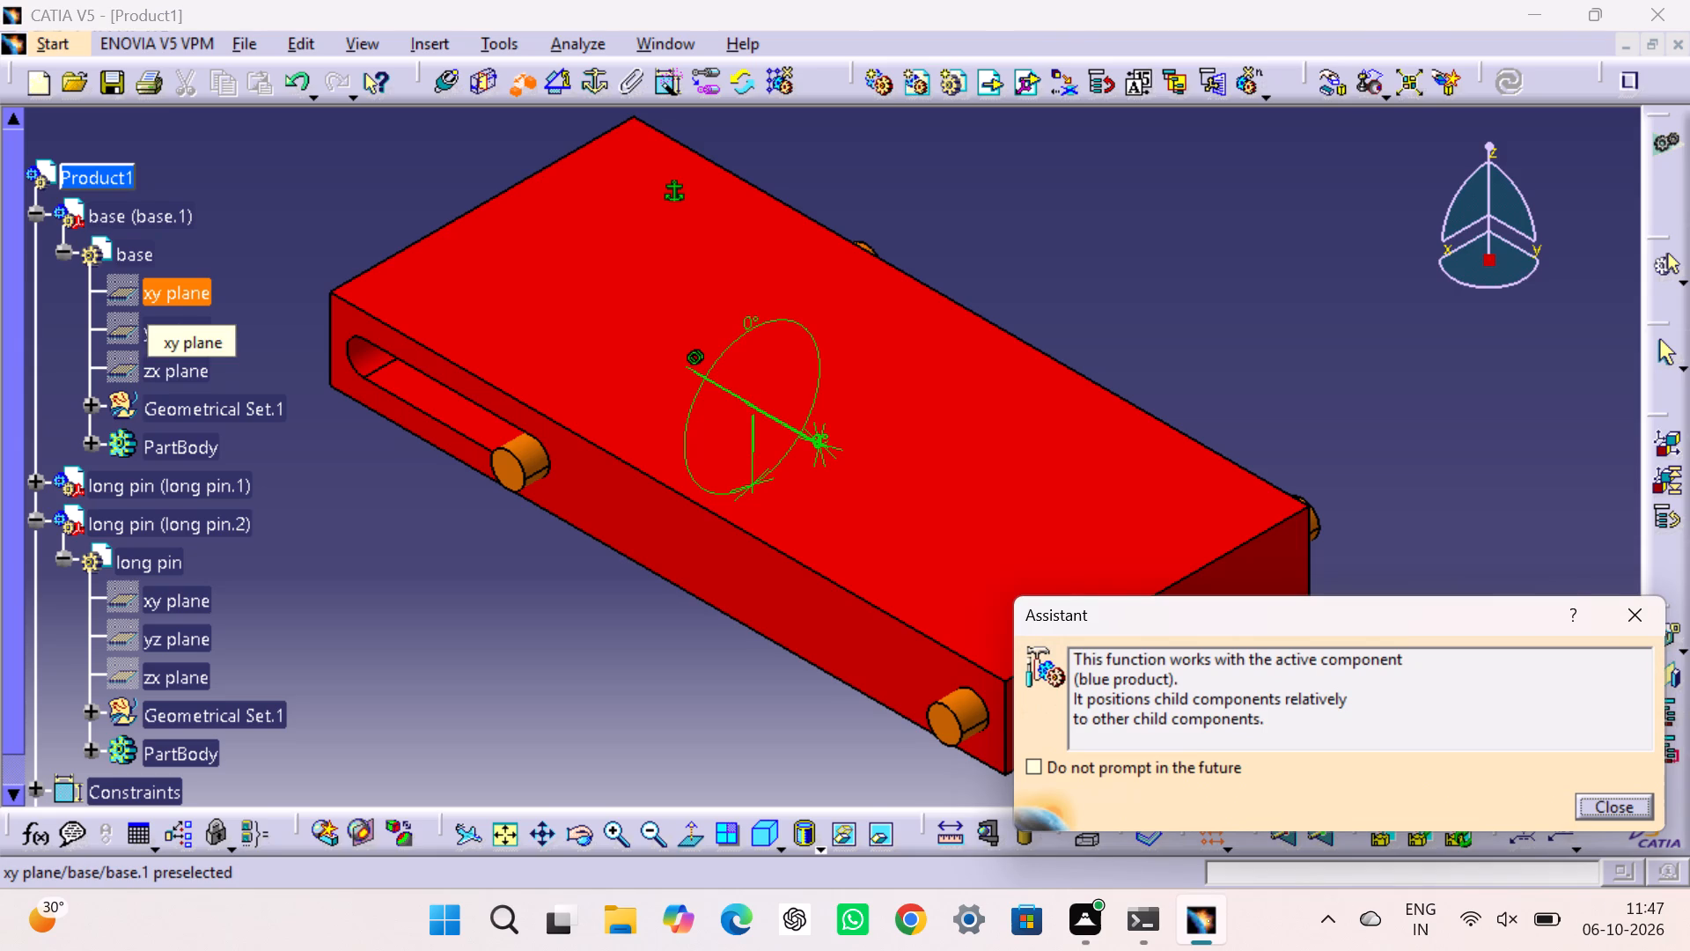
{"action": "left_click", "coordinate": [189, 295]}
{"action": "left_click", "coordinate": [171, 600]}
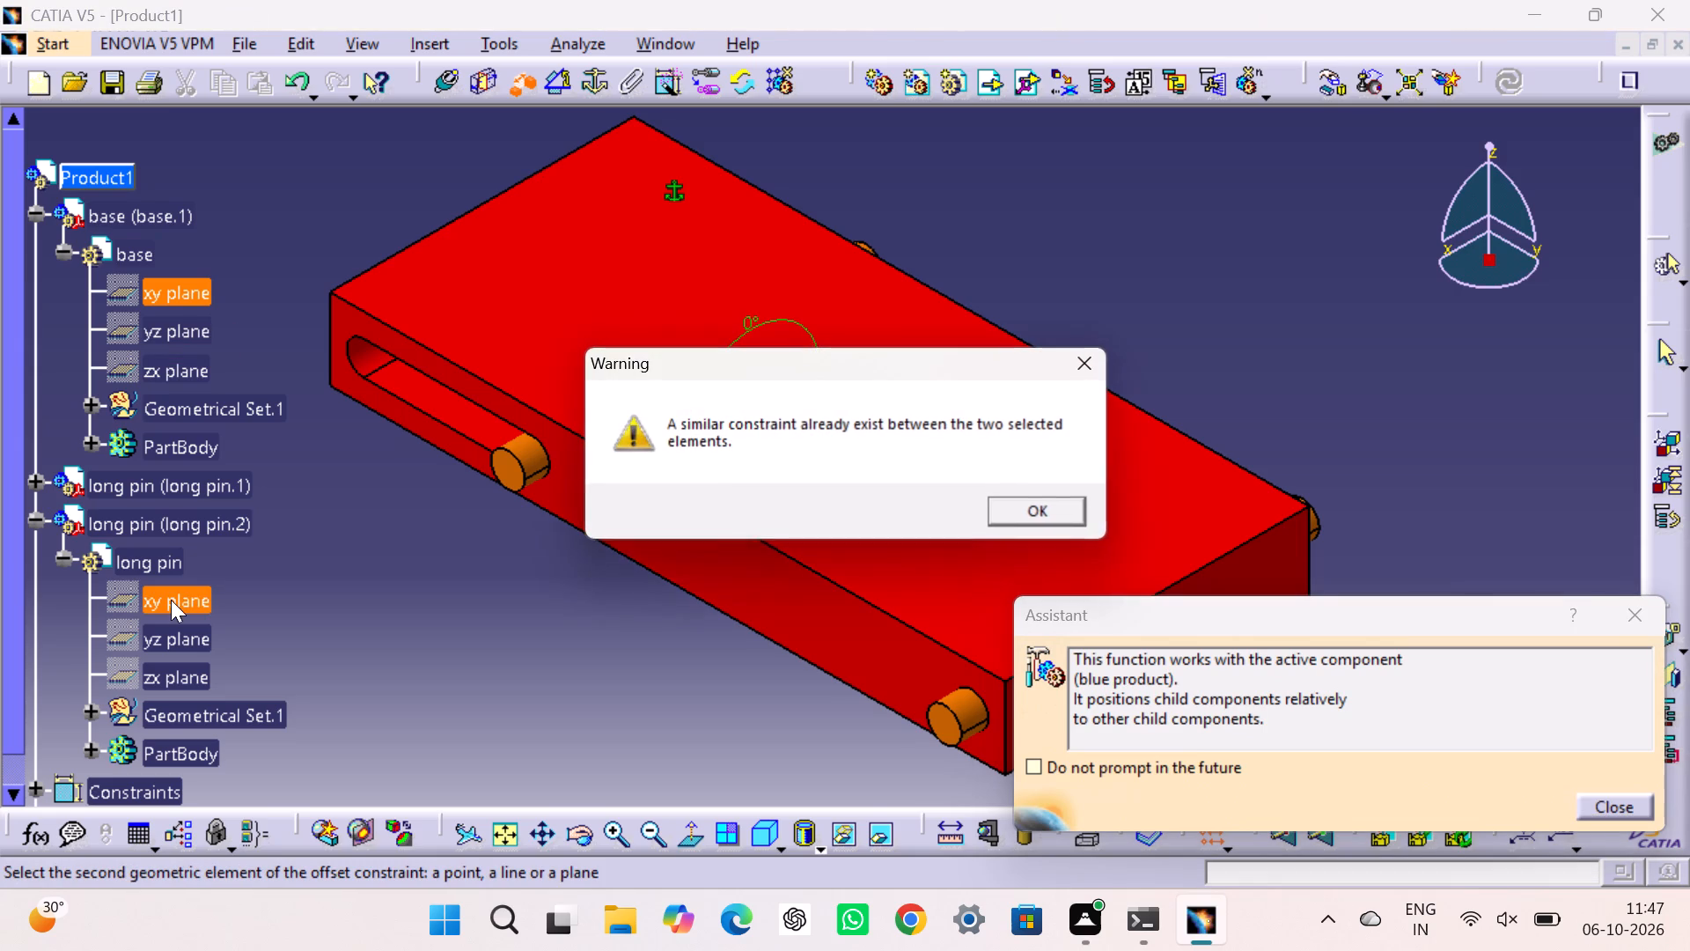
{"action": "left_click", "coordinate": [1013, 517]}
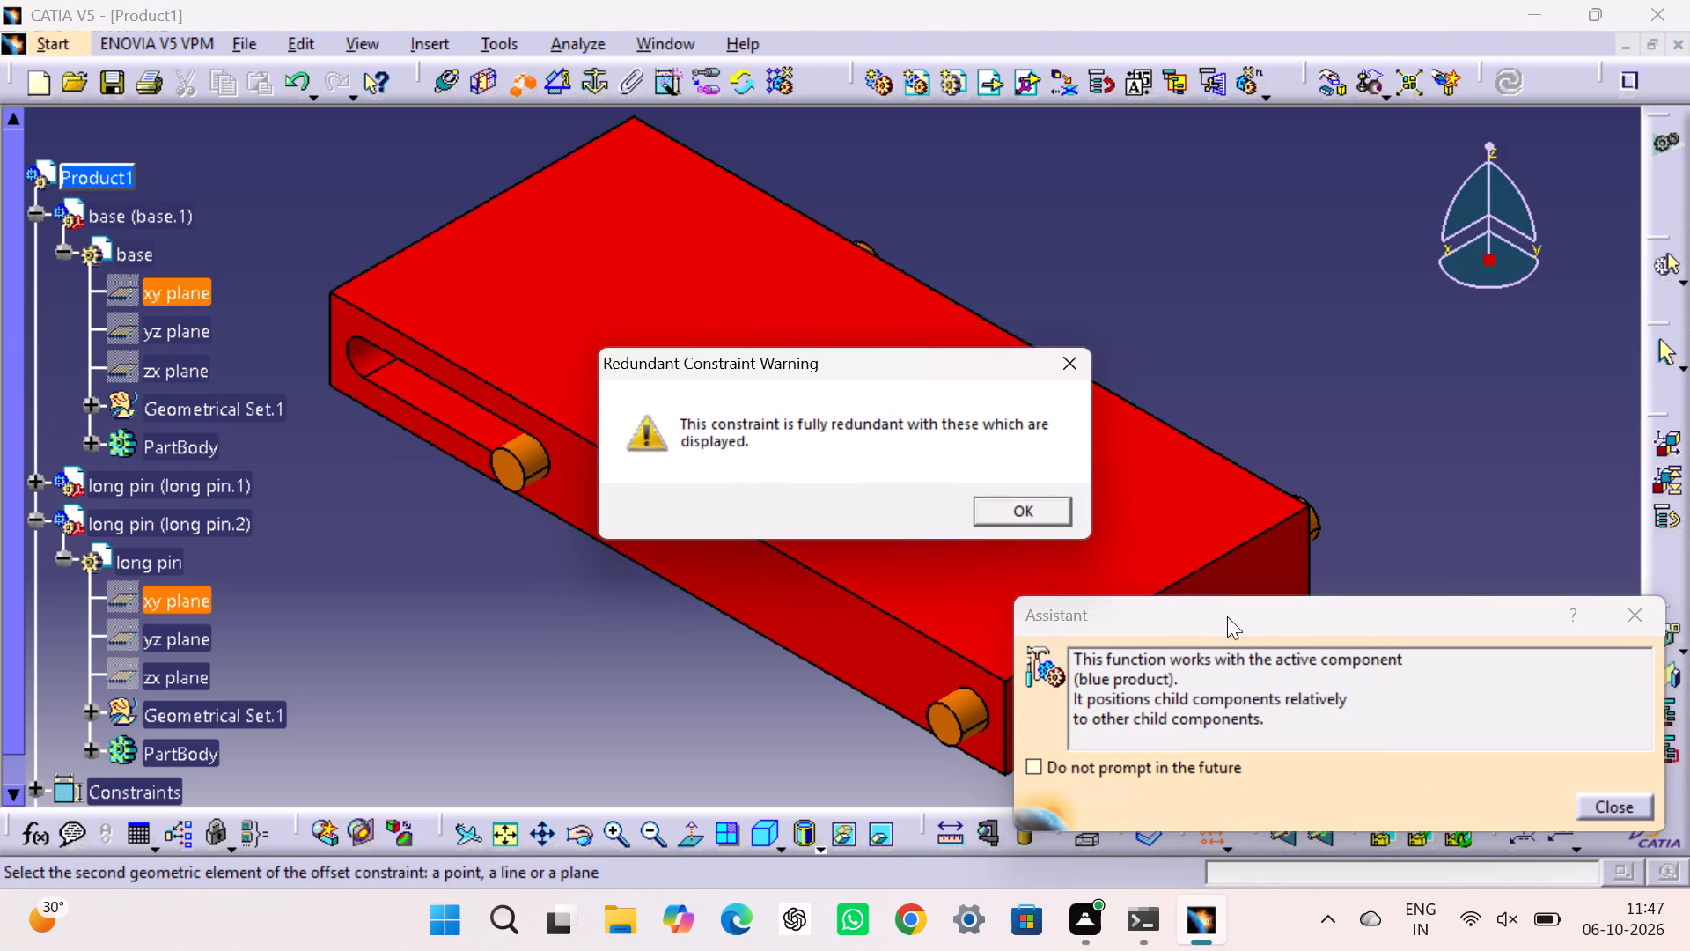
{"action": "left_click", "coordinate": [1032, 490]}
{"action": "left_click", "coordinate": [1033, 507]}
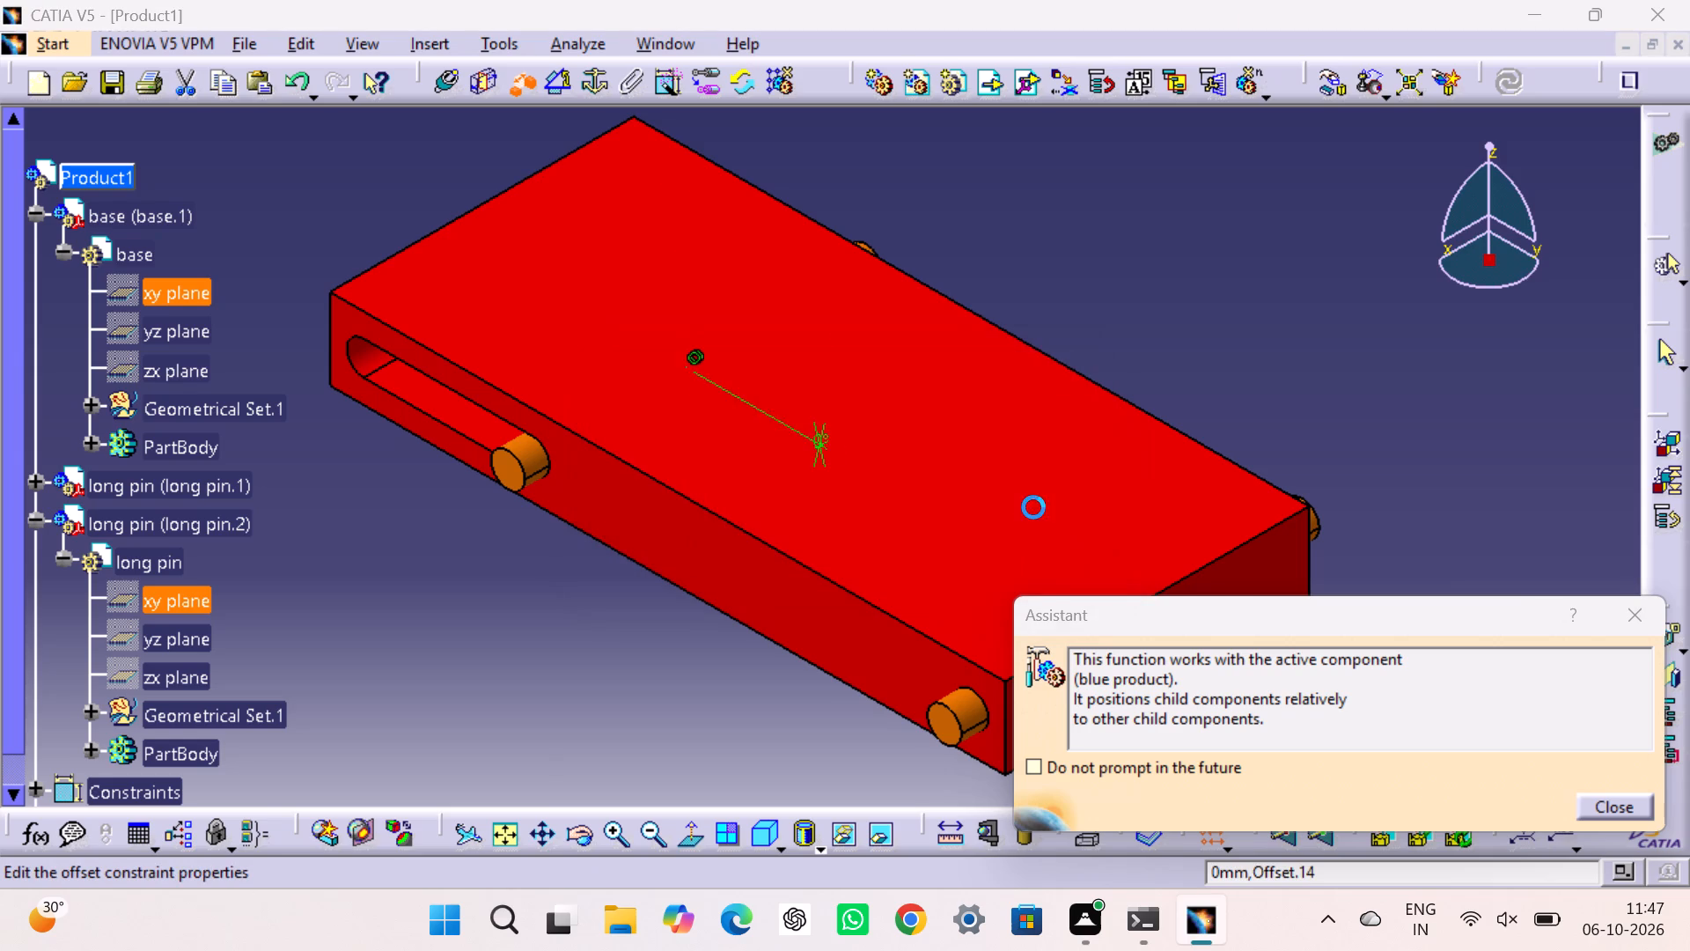
{"action": "left_click", "coordinate": [1466, 778]}
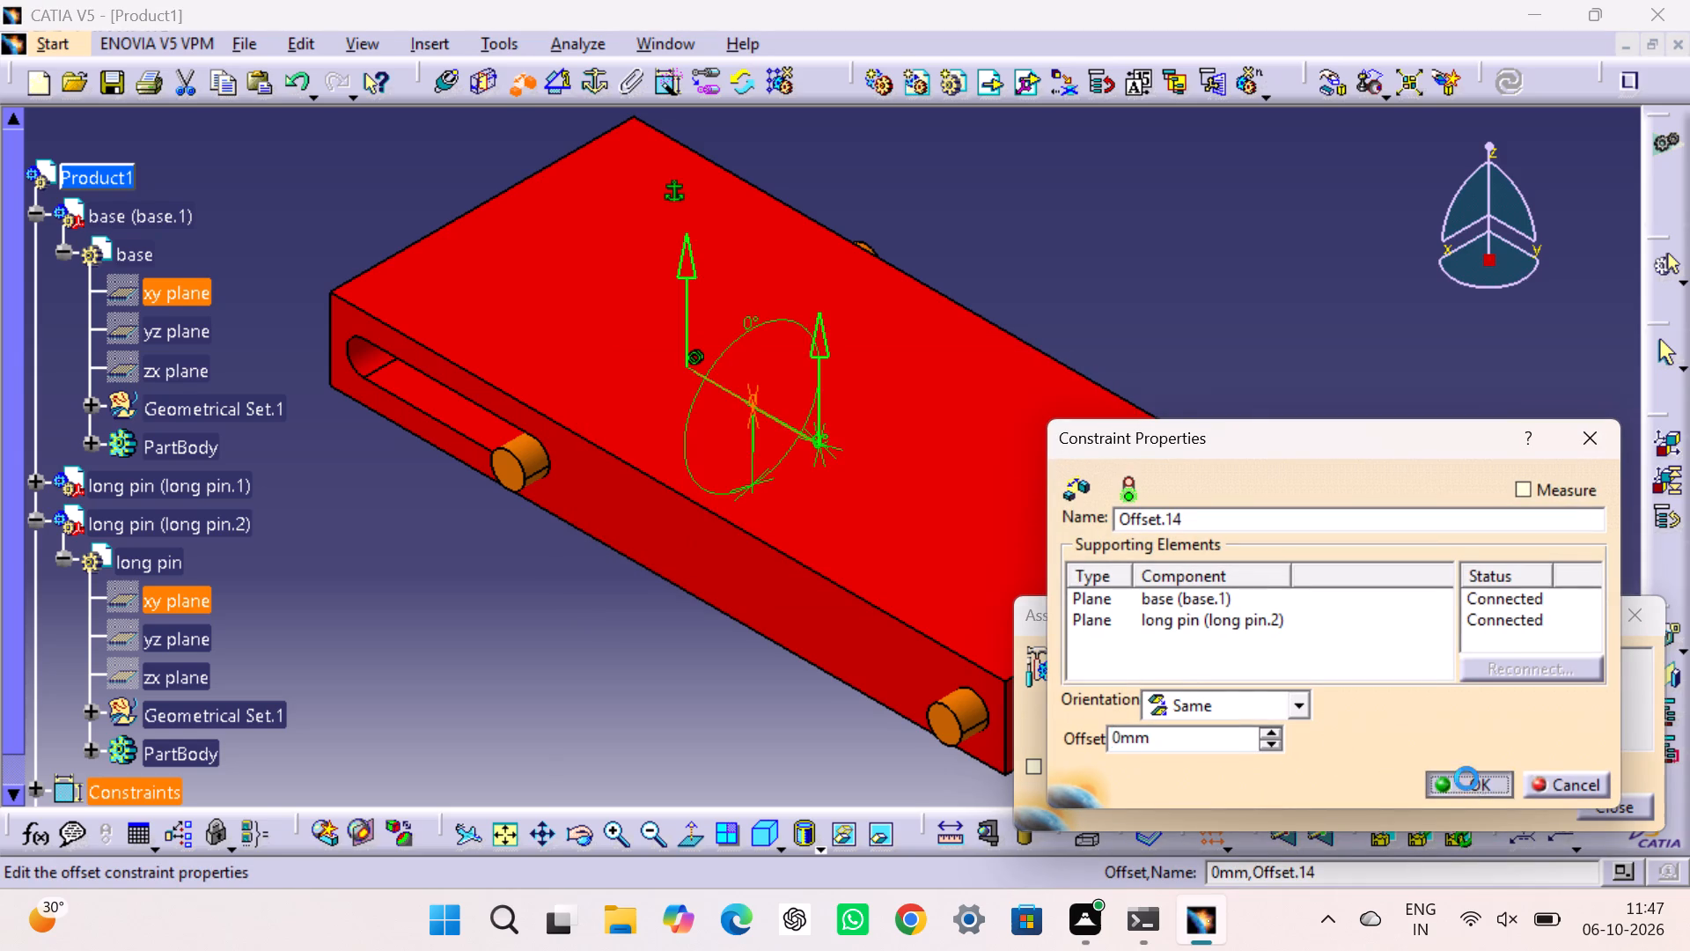
Add a 0 mm Offset constraint with Same orientation between the yz planes of the base and the second long pin, and update the assembly.
{"action": "left_click", "coordinate": [1373, 422]}
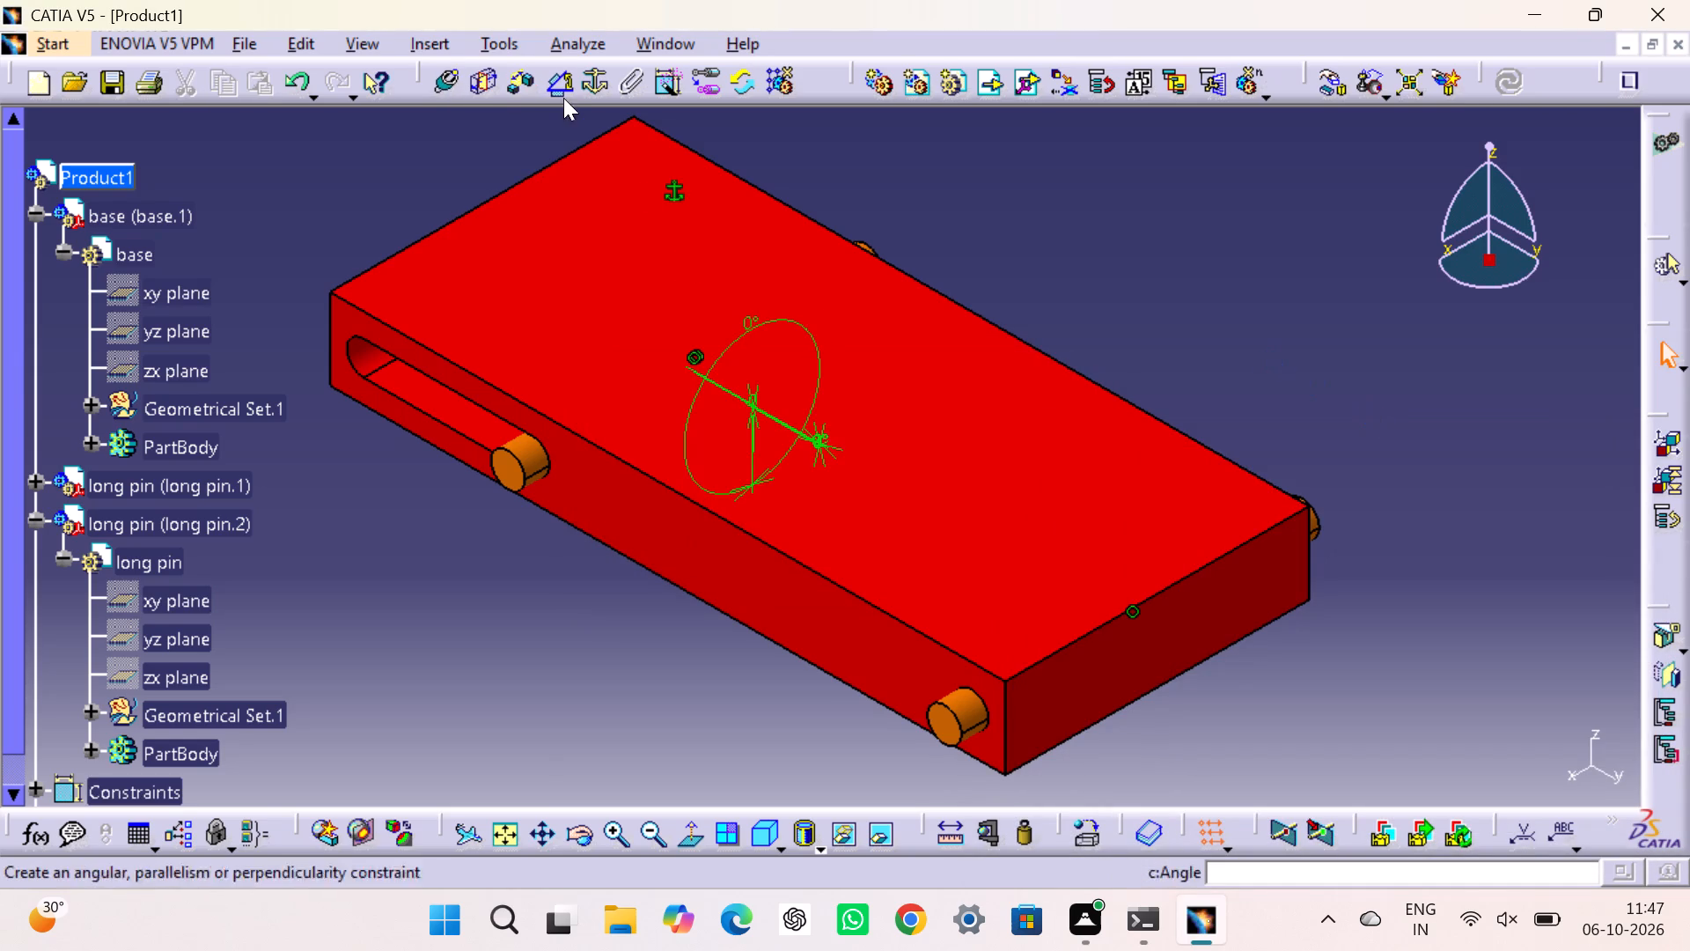
{"action": "left_click", "coordinate": [512, 94]}
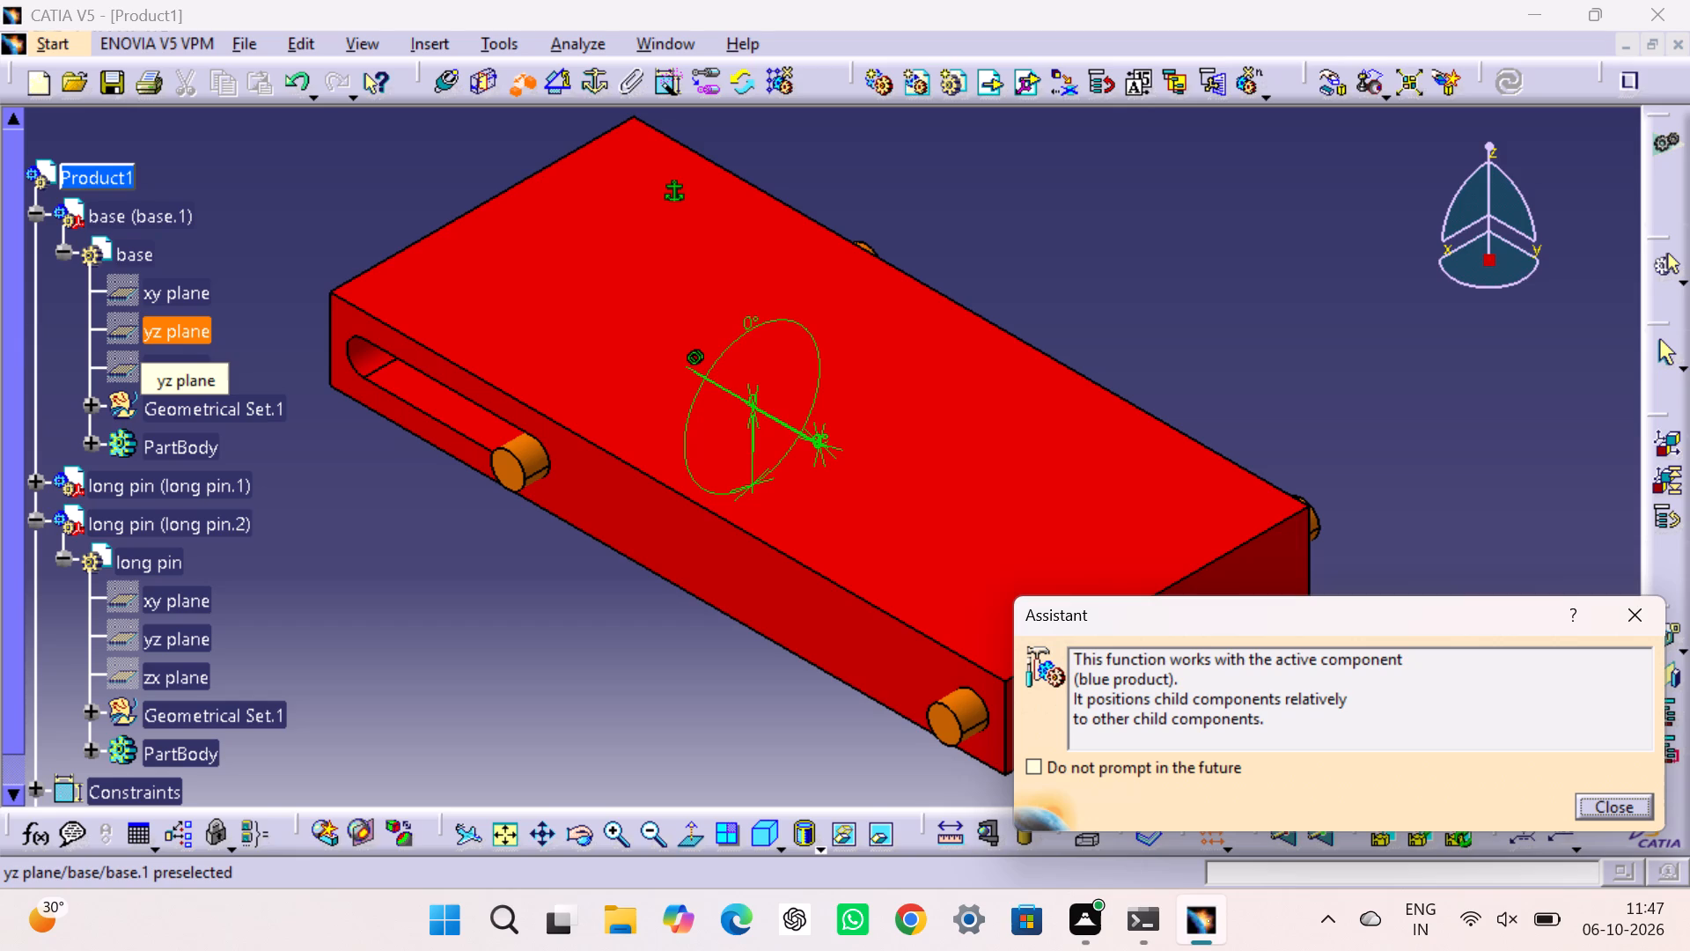
{"action": "left_click", "coordinate": [183, 335]}
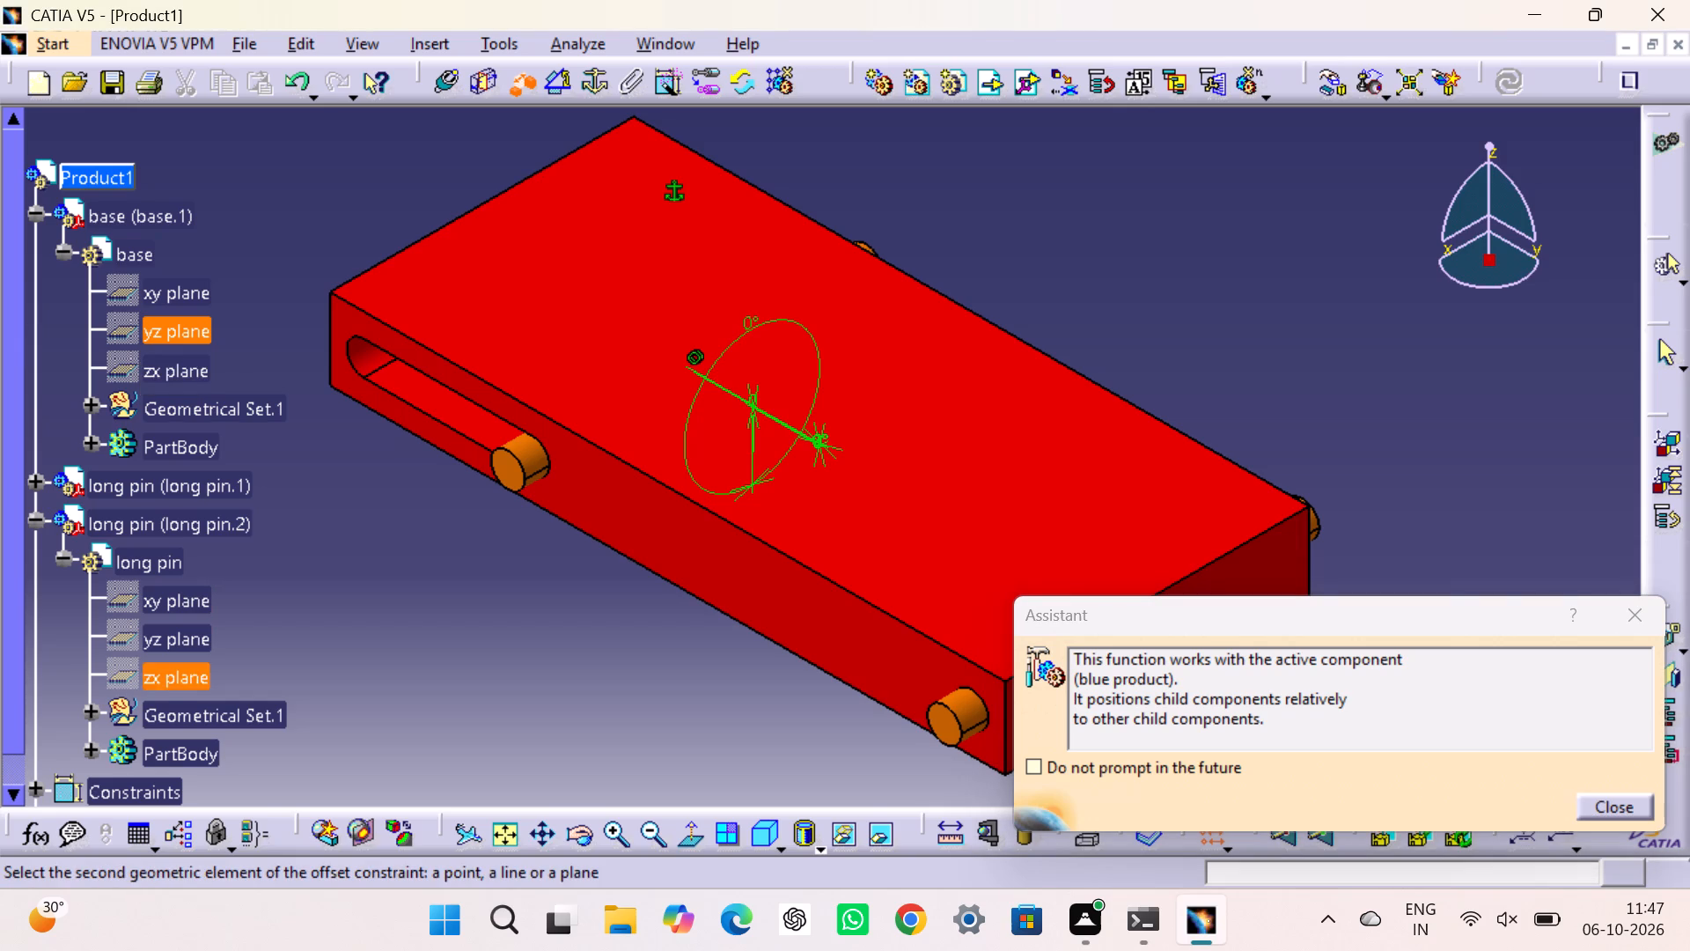
{"action": "left_click", "coordinate": [173, 635]}
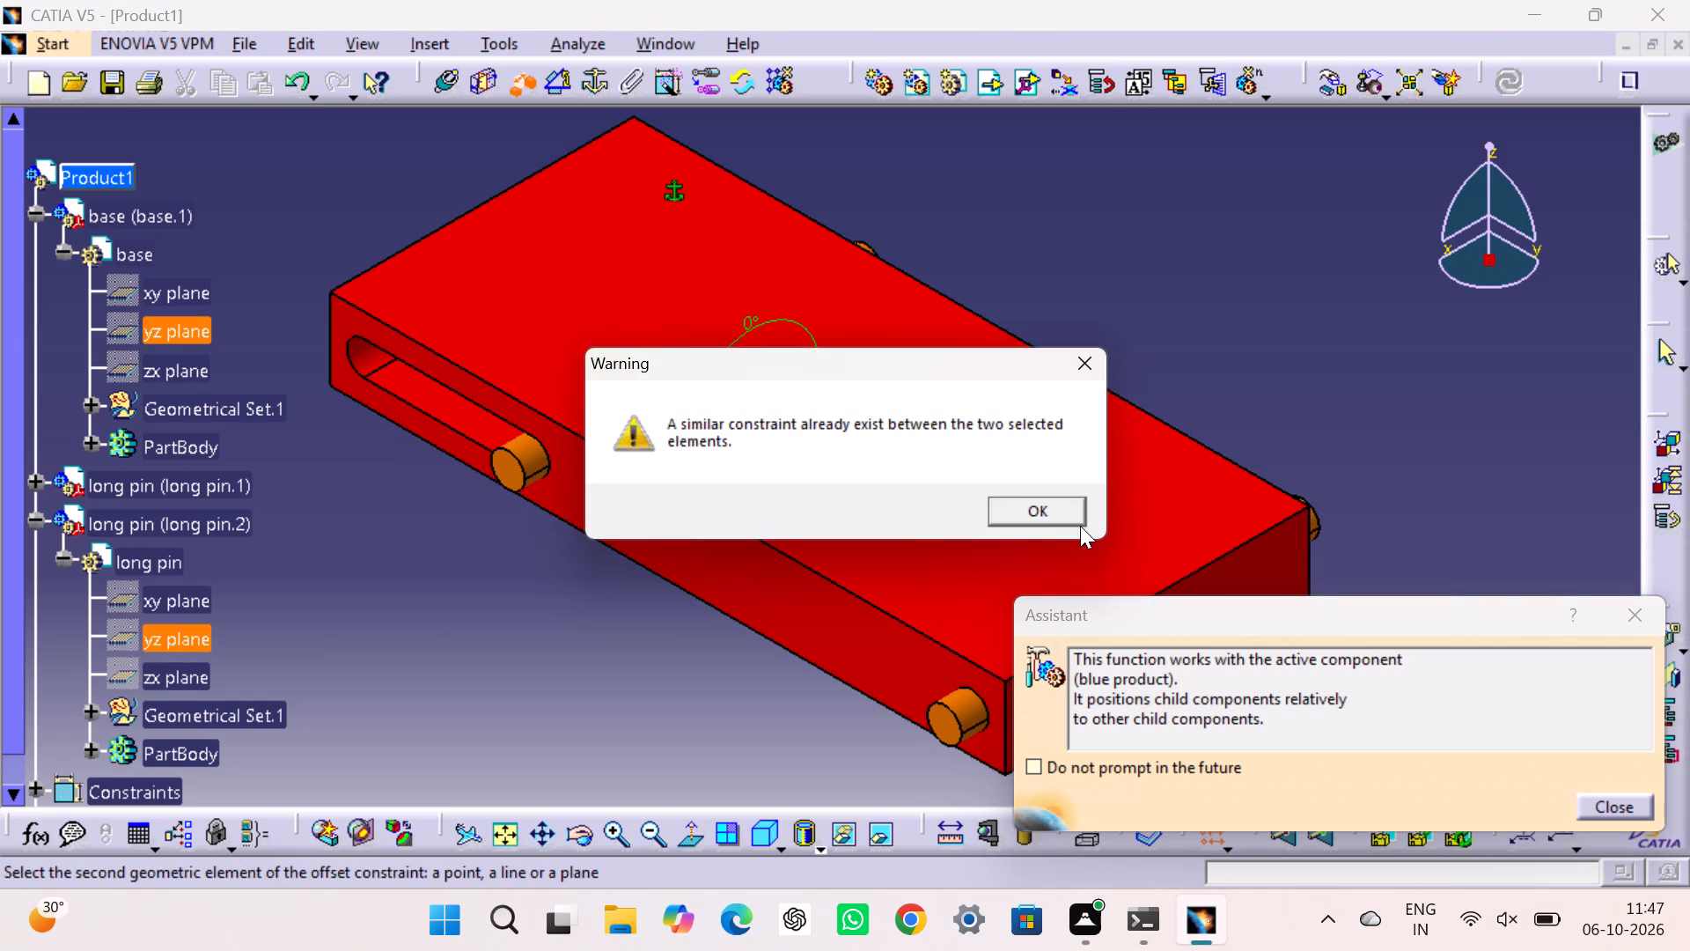
{"action": "left_click", "coordinate": [1032, 508]}
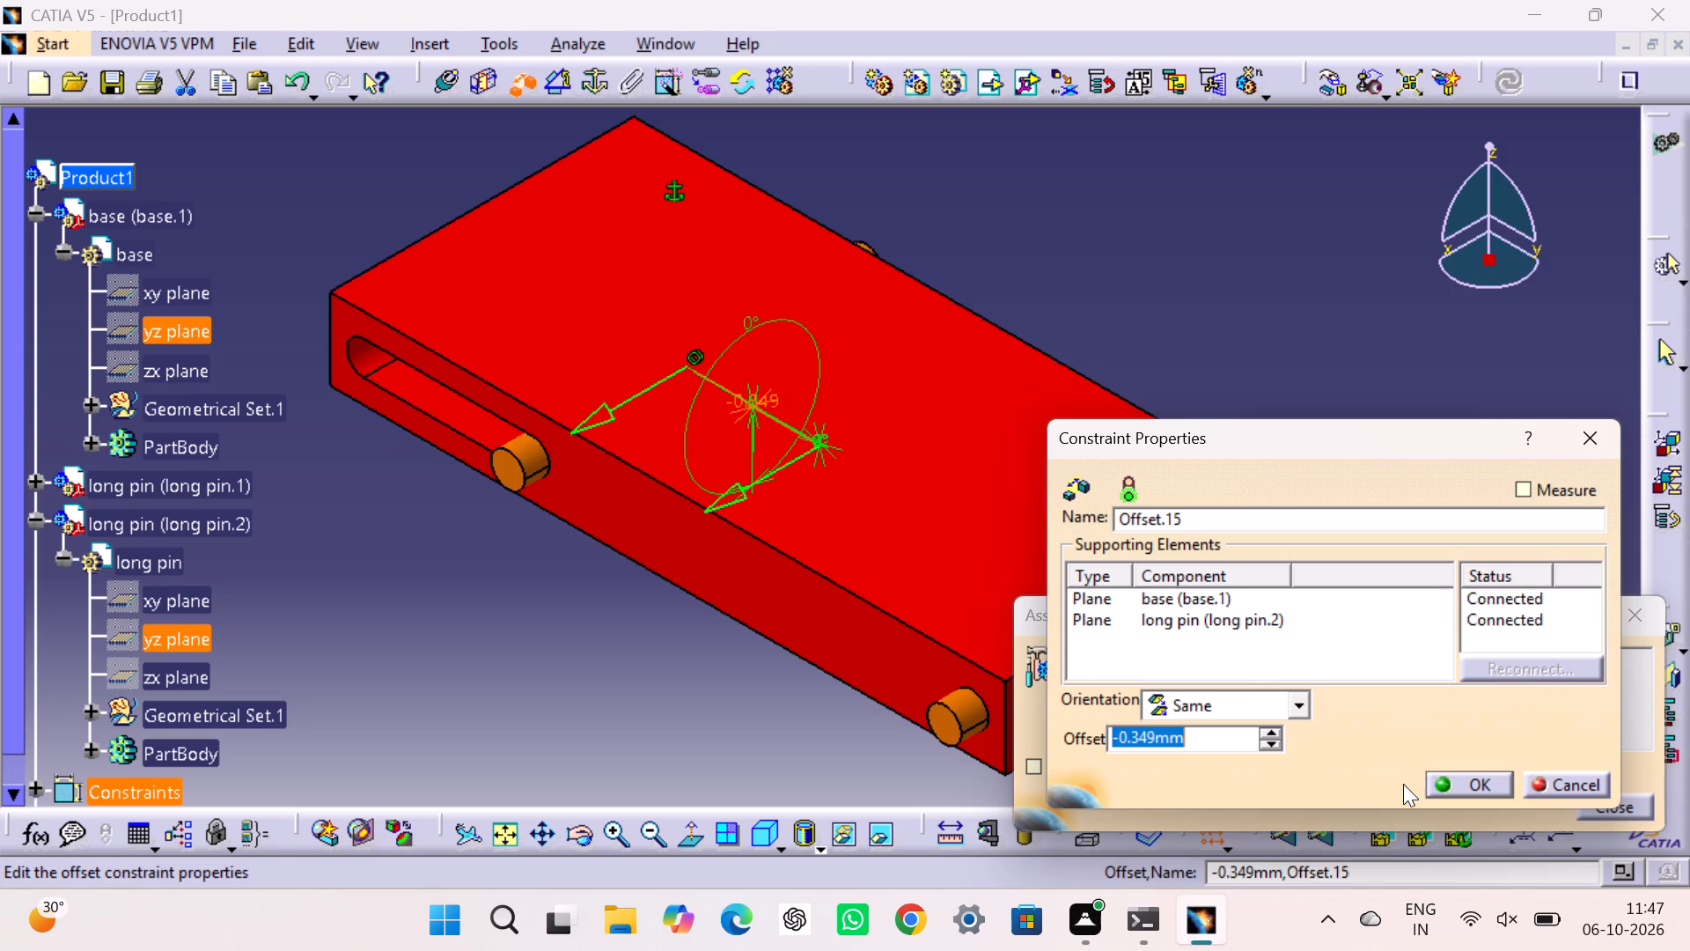
{"action": "key", "text": "0"}
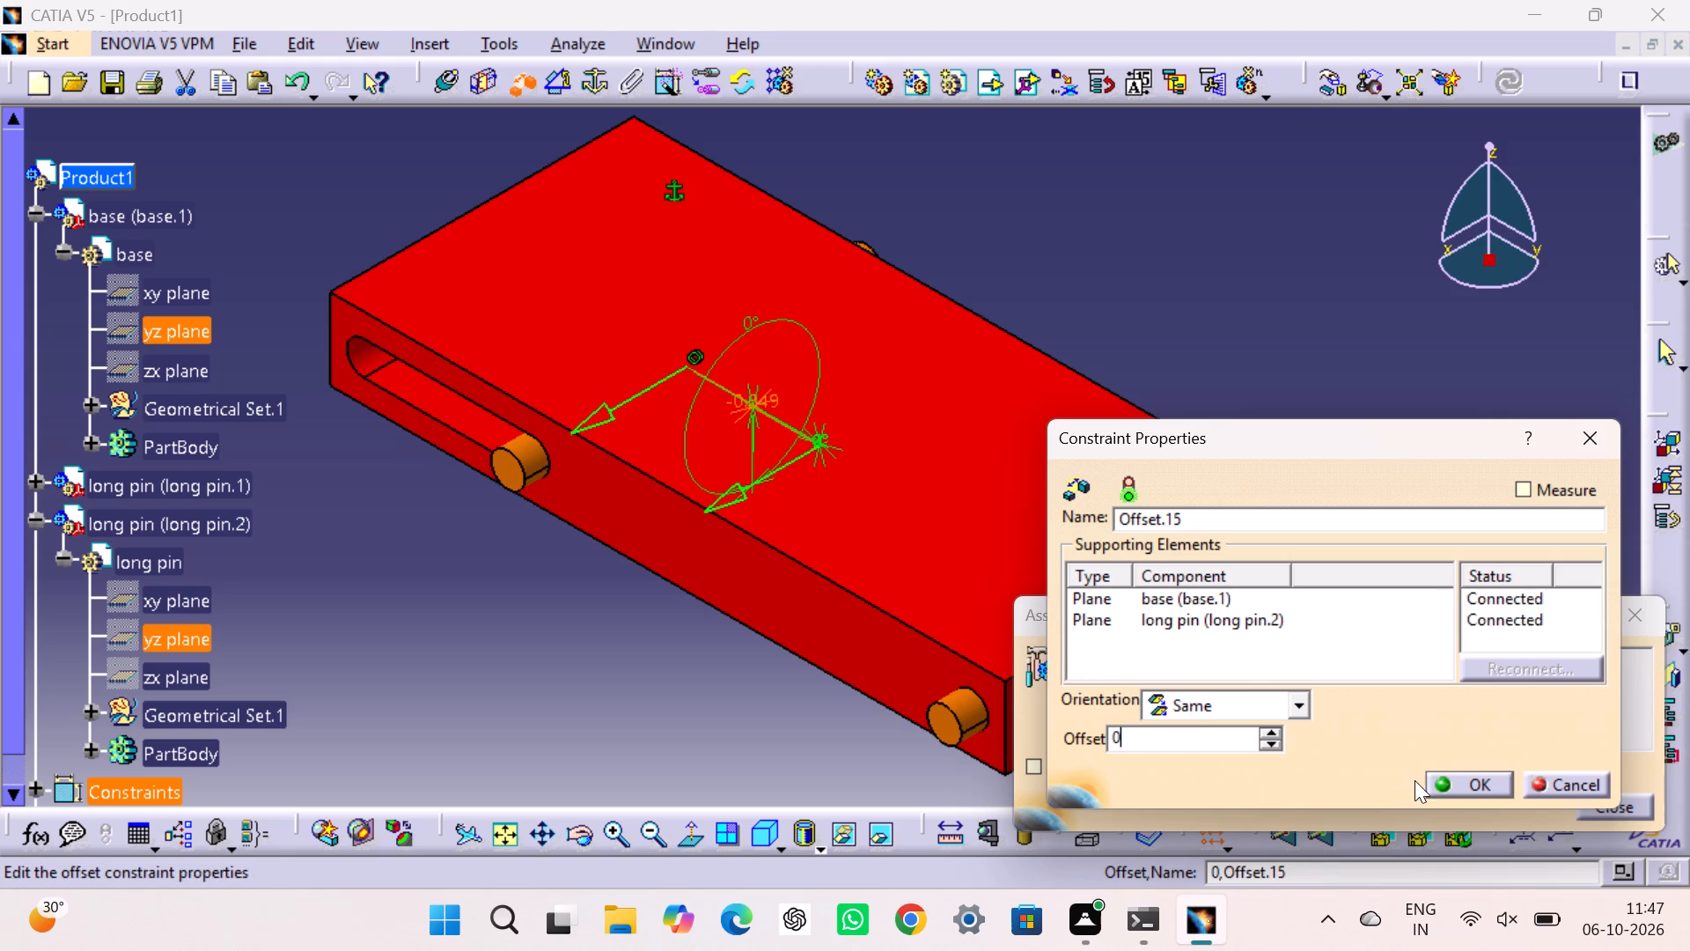
{"action": "left_click", "coordinate": [1475, 790]}
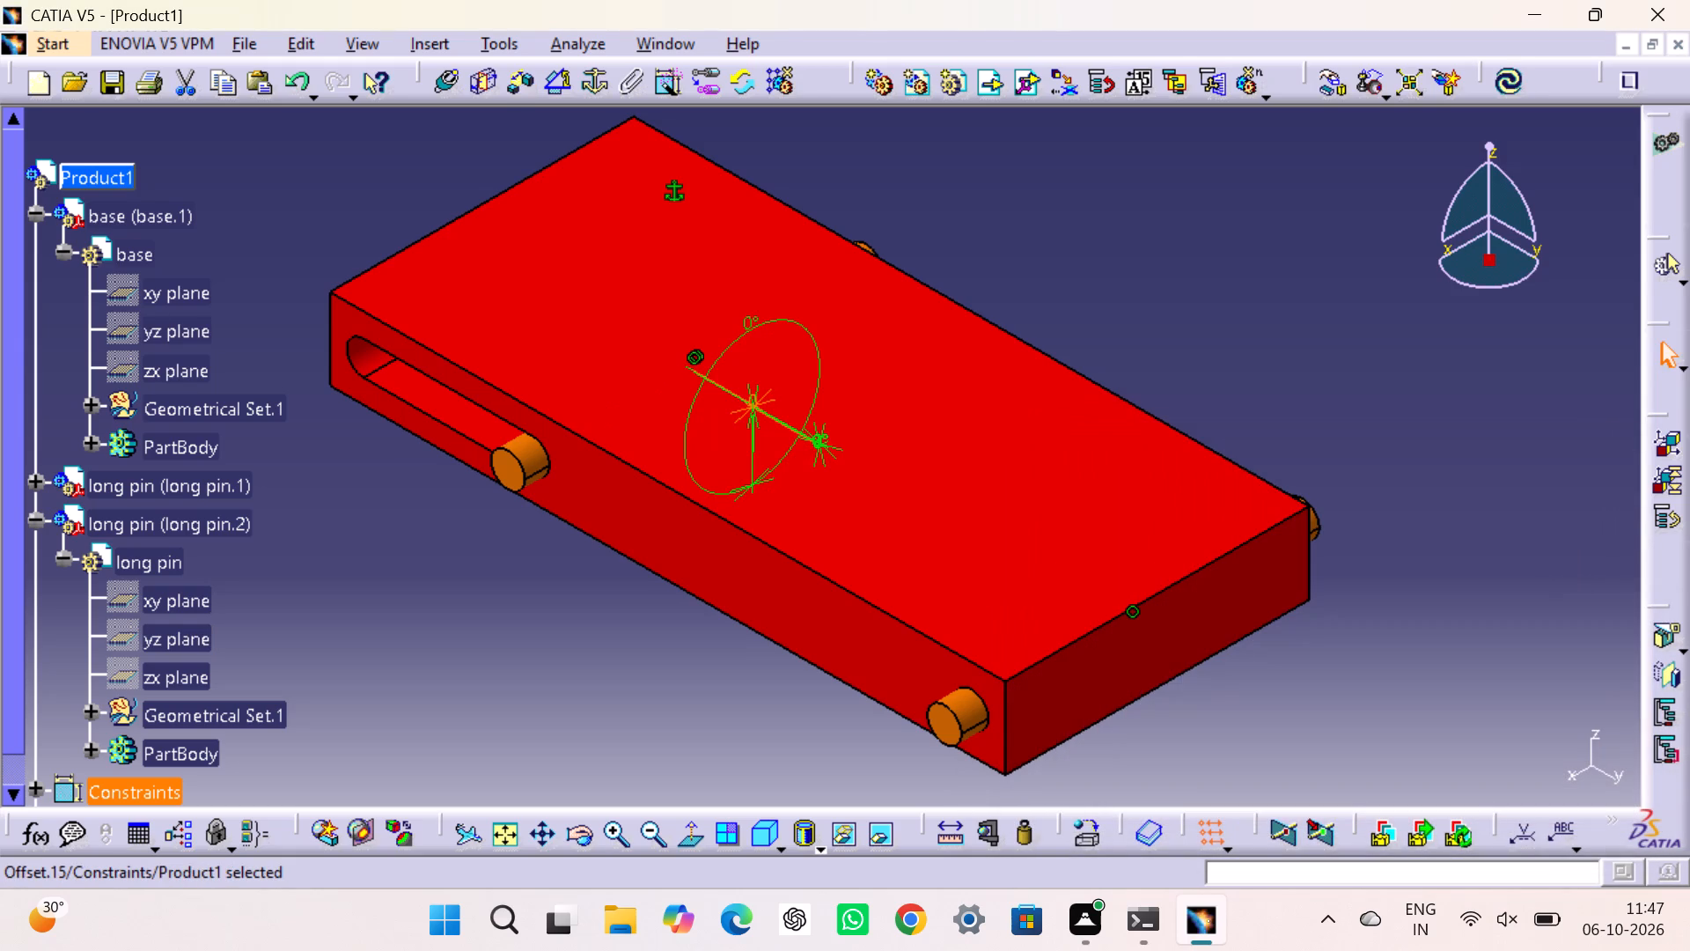
{"action": "left_click", "coordinate": [1507, 71]}
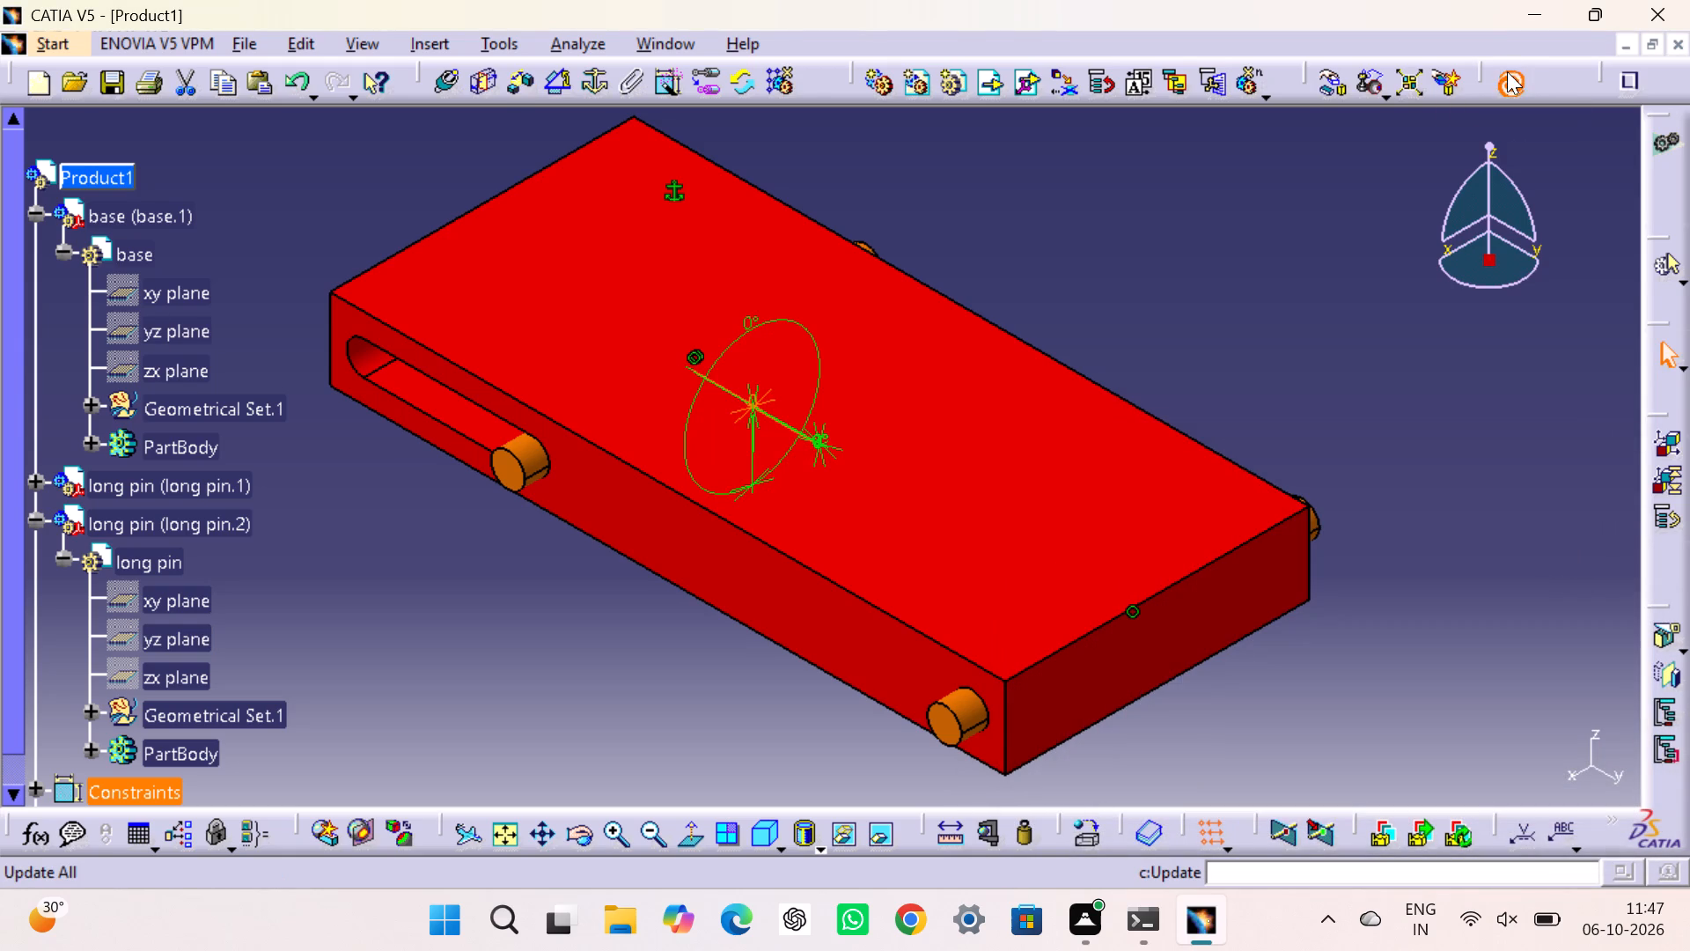
{"action": "left_click", "coordinate": [1381, 331]}
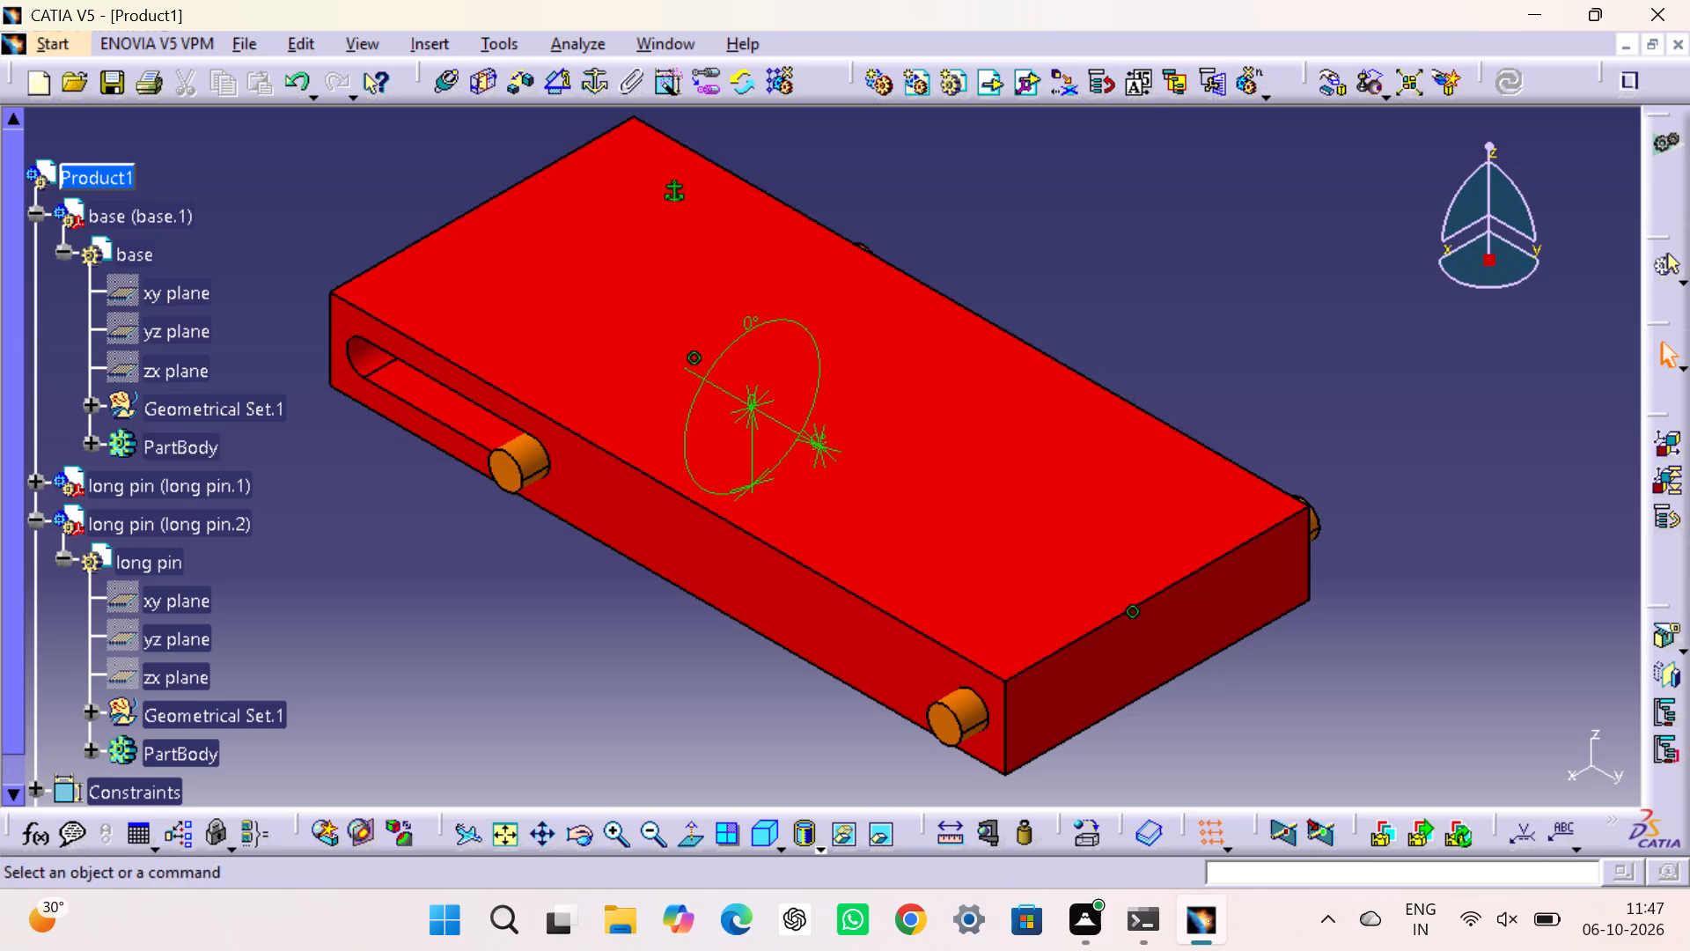
Analyze the second long pin's degrees of freedom with the offset constraints in place.
{"action": "right_click", "coordinate": [180, 529]}
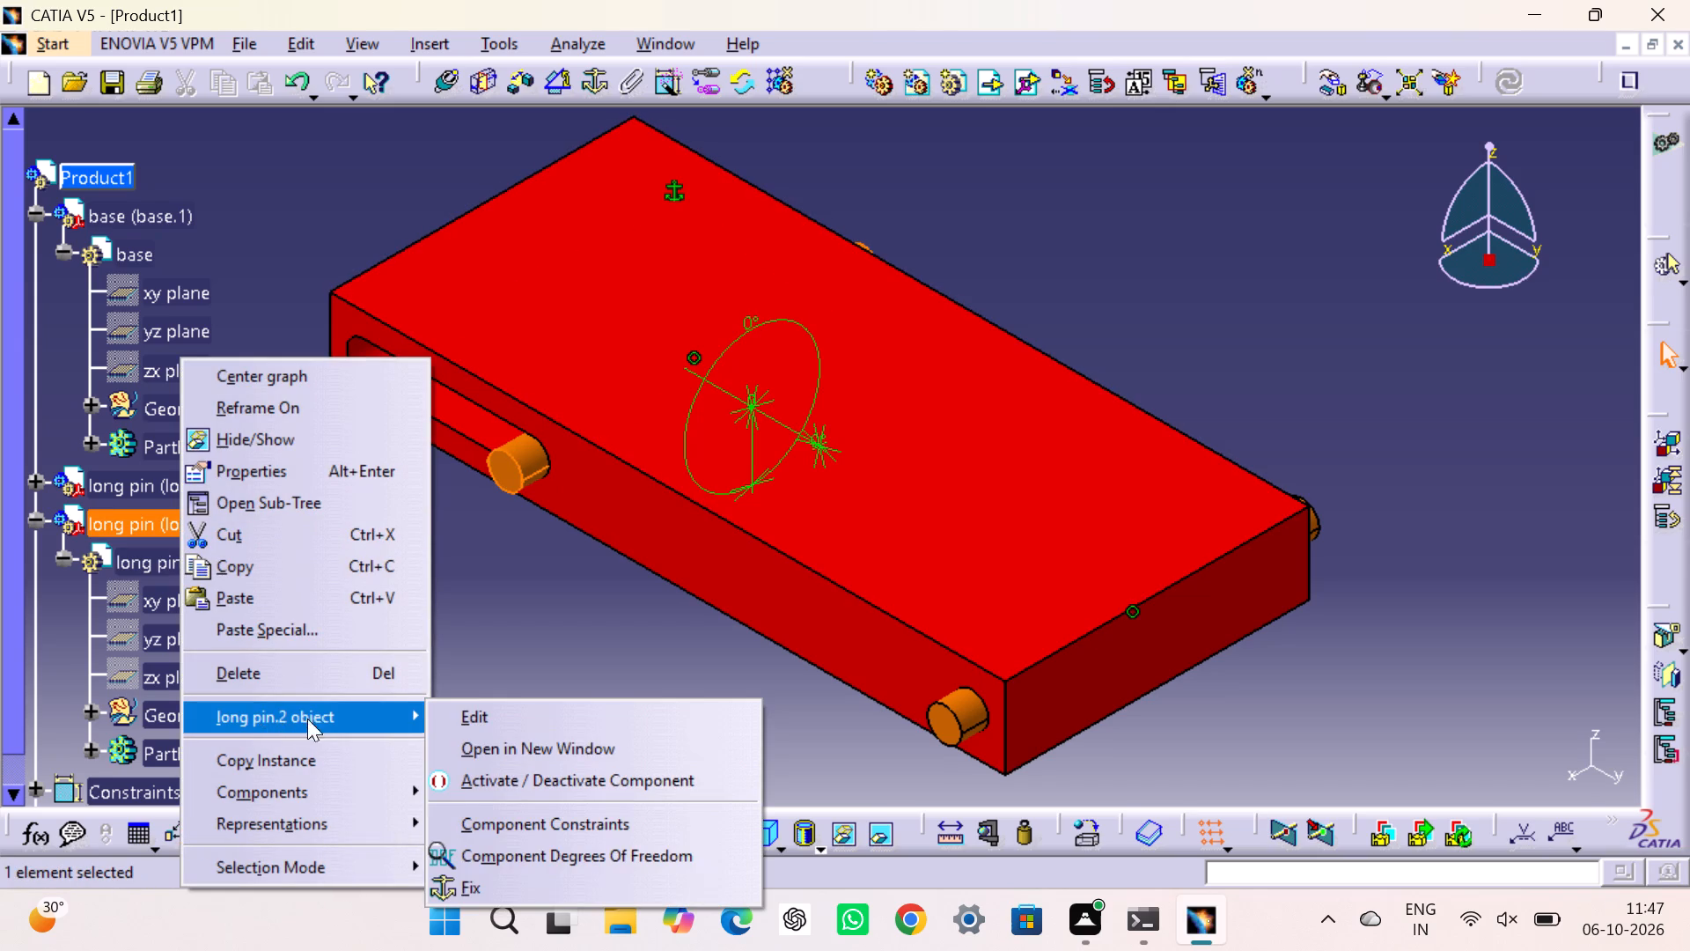
{"action": "left_click", "coordinate": [555, 847]}
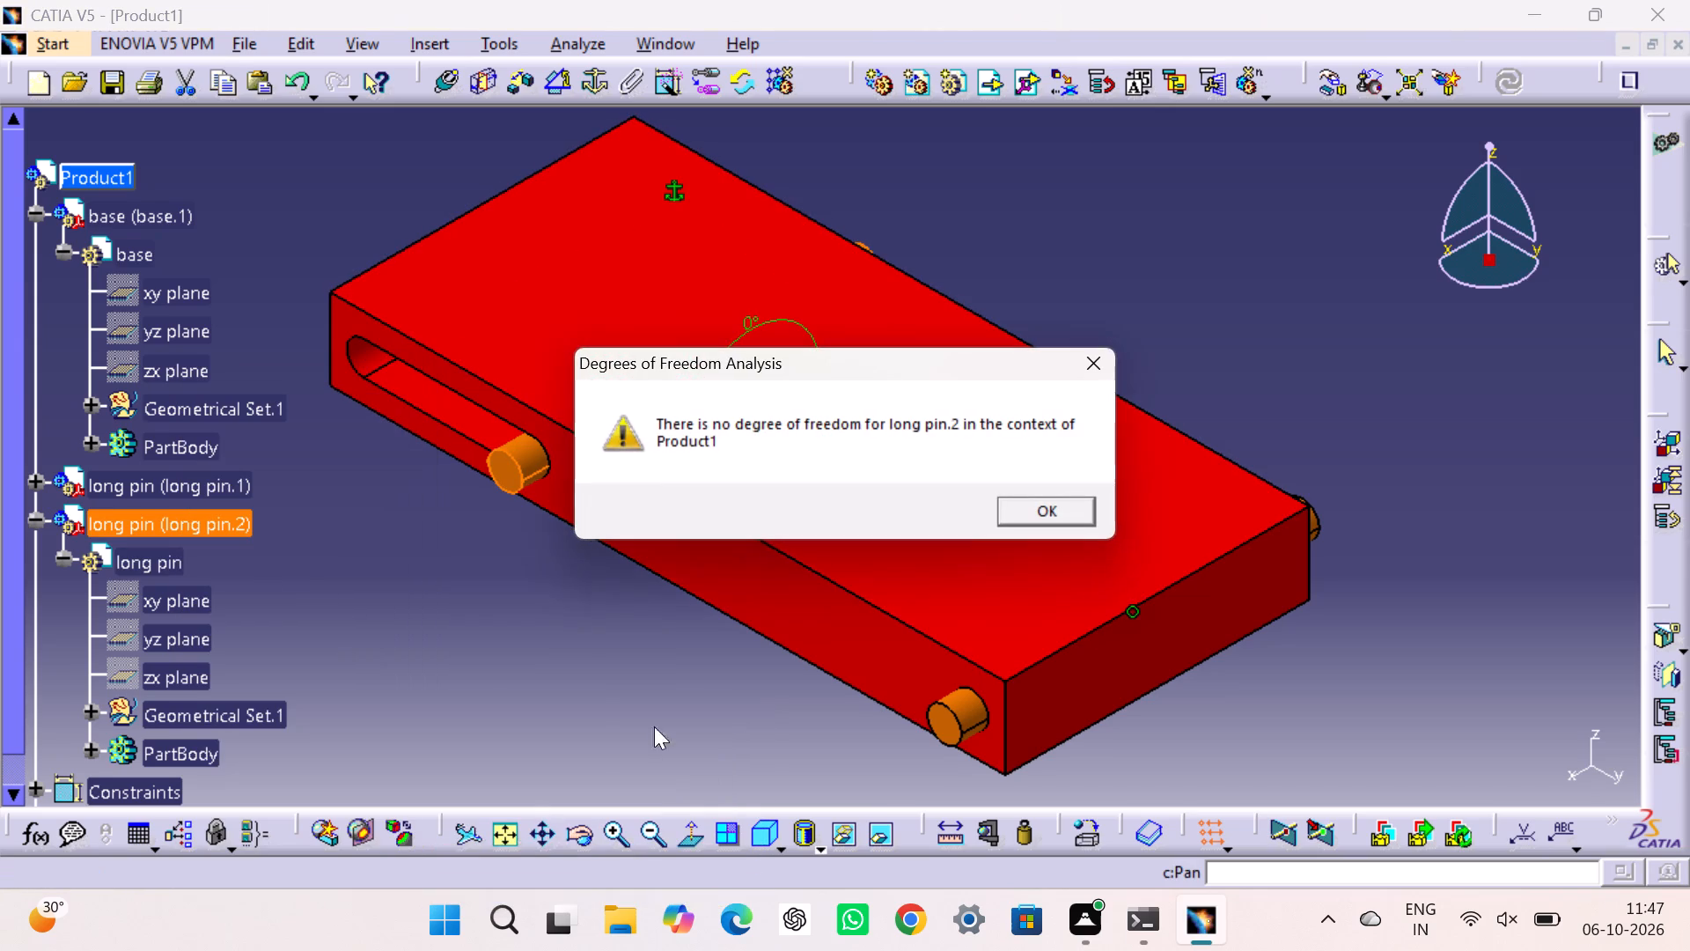
{"action": "left_click", "coordinate": [1035, 508]}
{"action": "left_click", "coordinate": [1267, 350]}
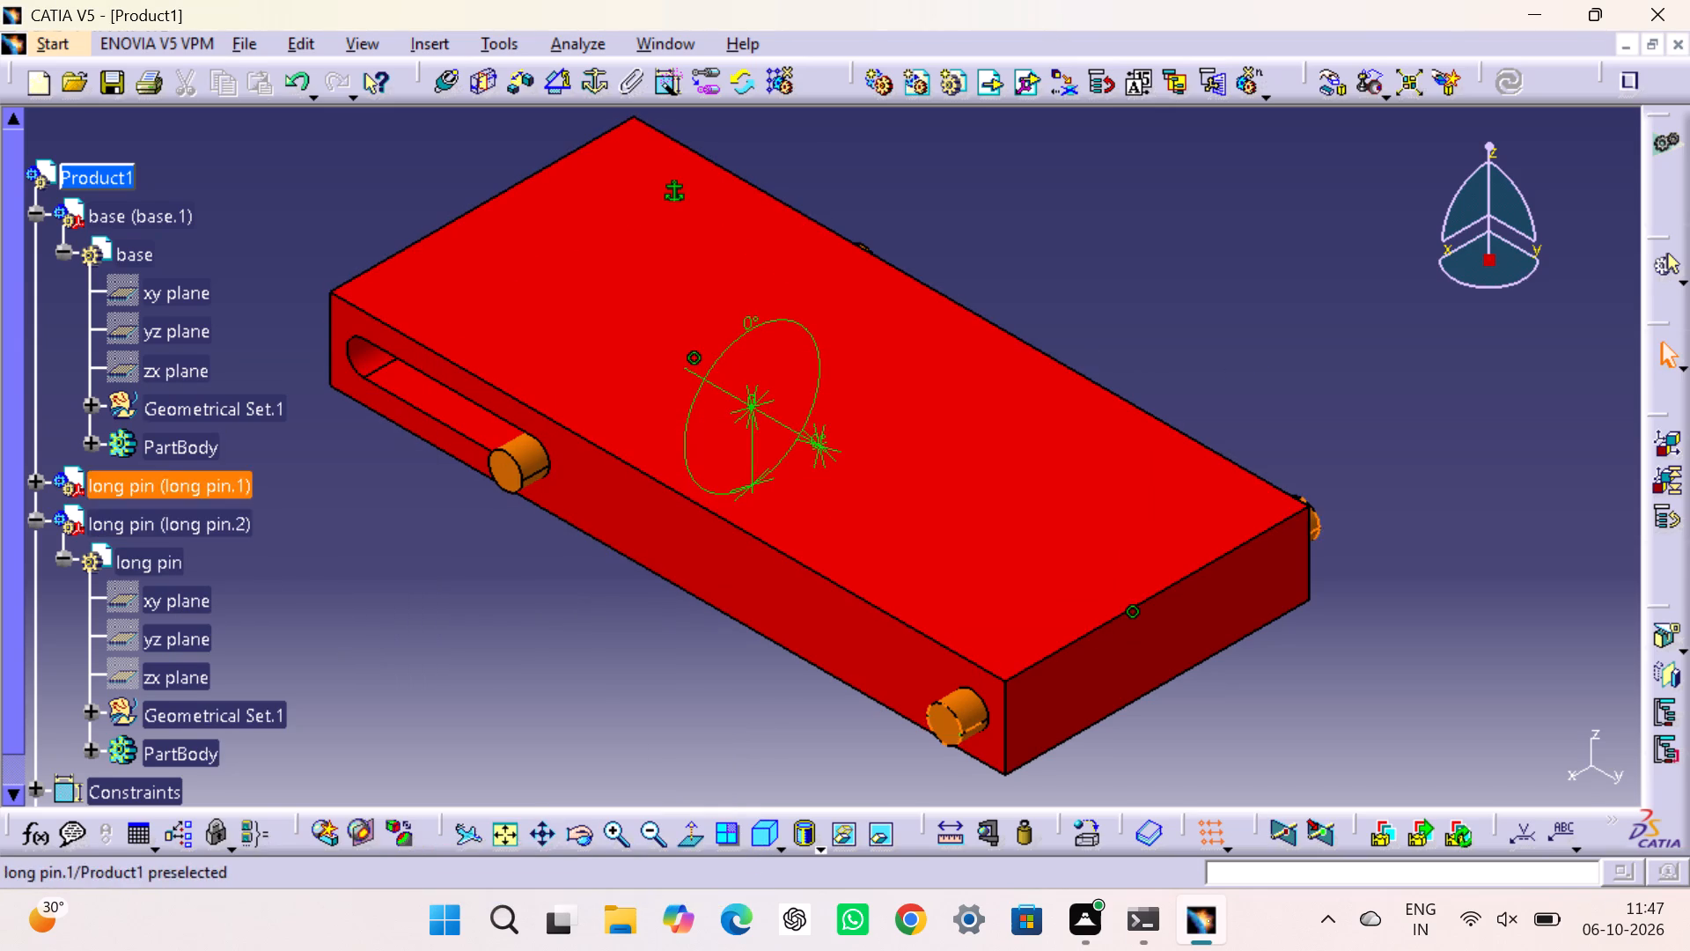
Add a 0 mm Offset constraint with Same orientation between the yz planes of the base and the first long pin.
{"action": "left_click", "coordinate": [33, 512]}
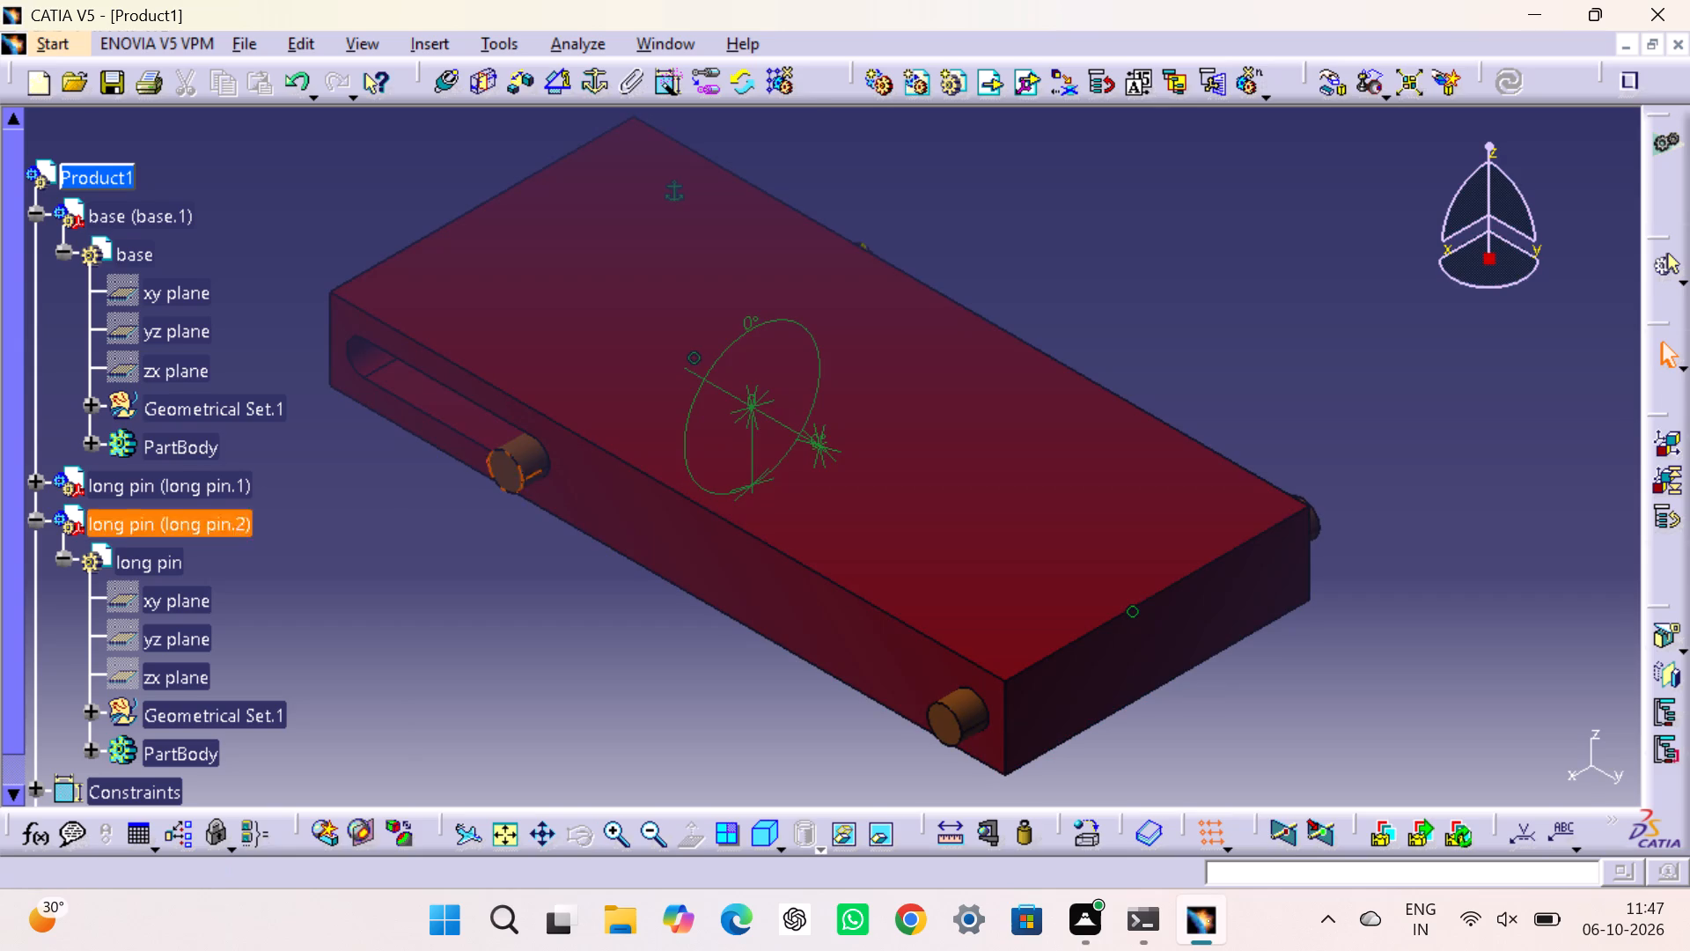
{"action": "left_click", "coordinate": [36, 546]}
{"action": "left_click", "coordinate": [40, 515]}
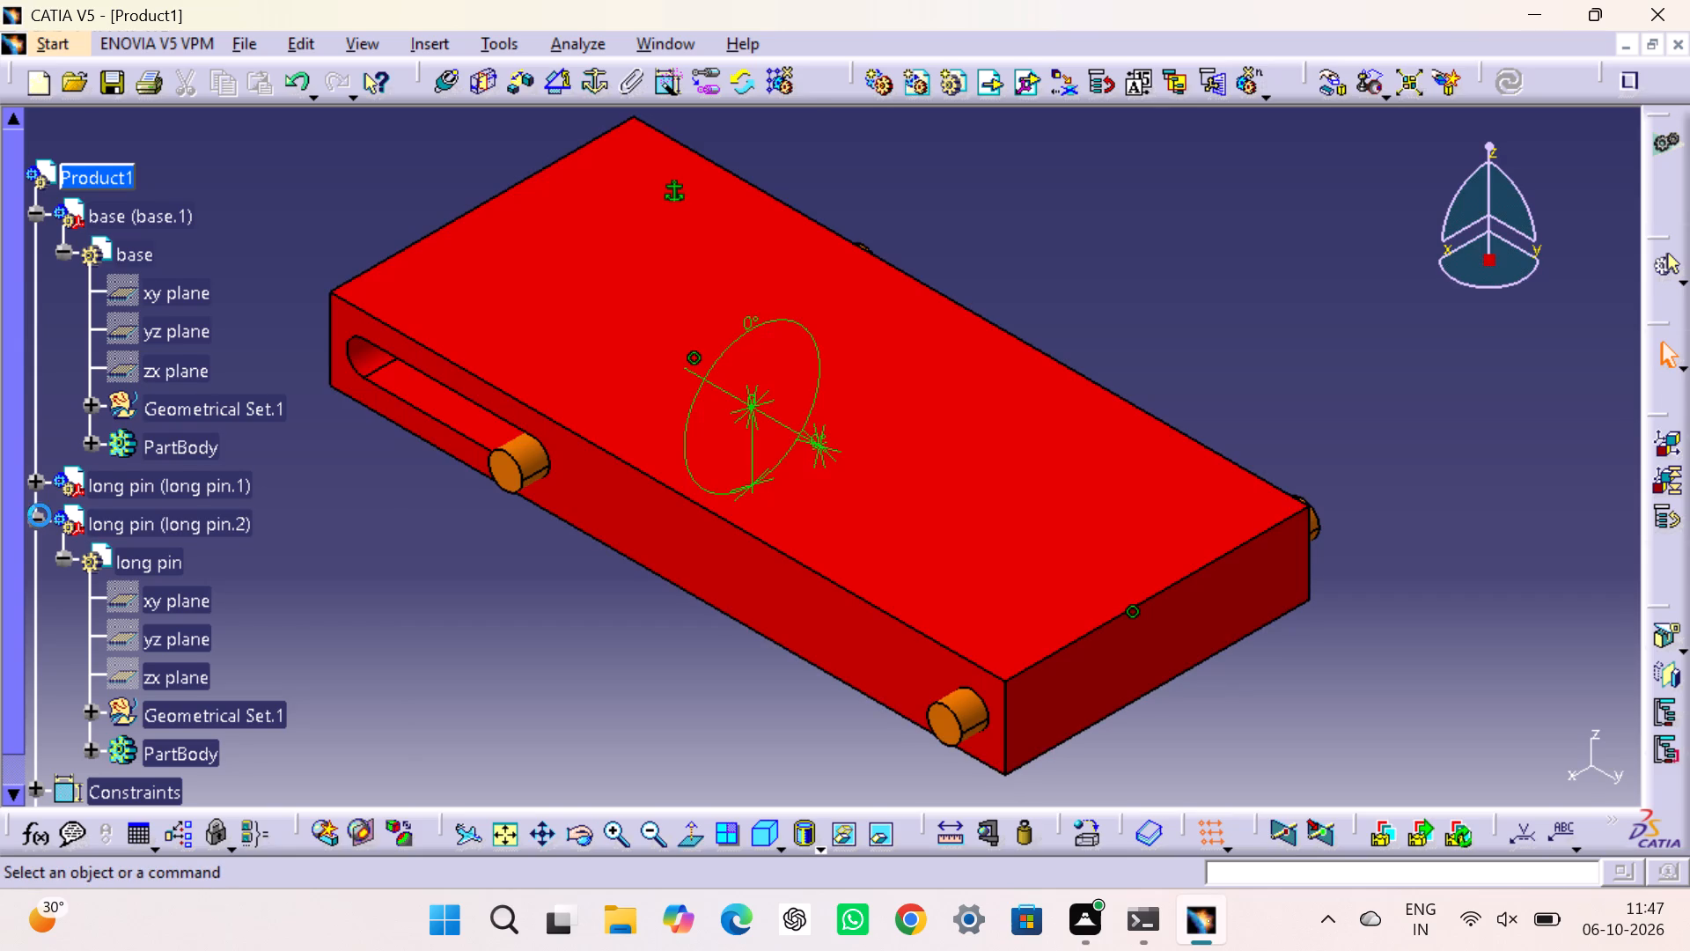
{"action": "left_click", "coordinate": [10, 478]}
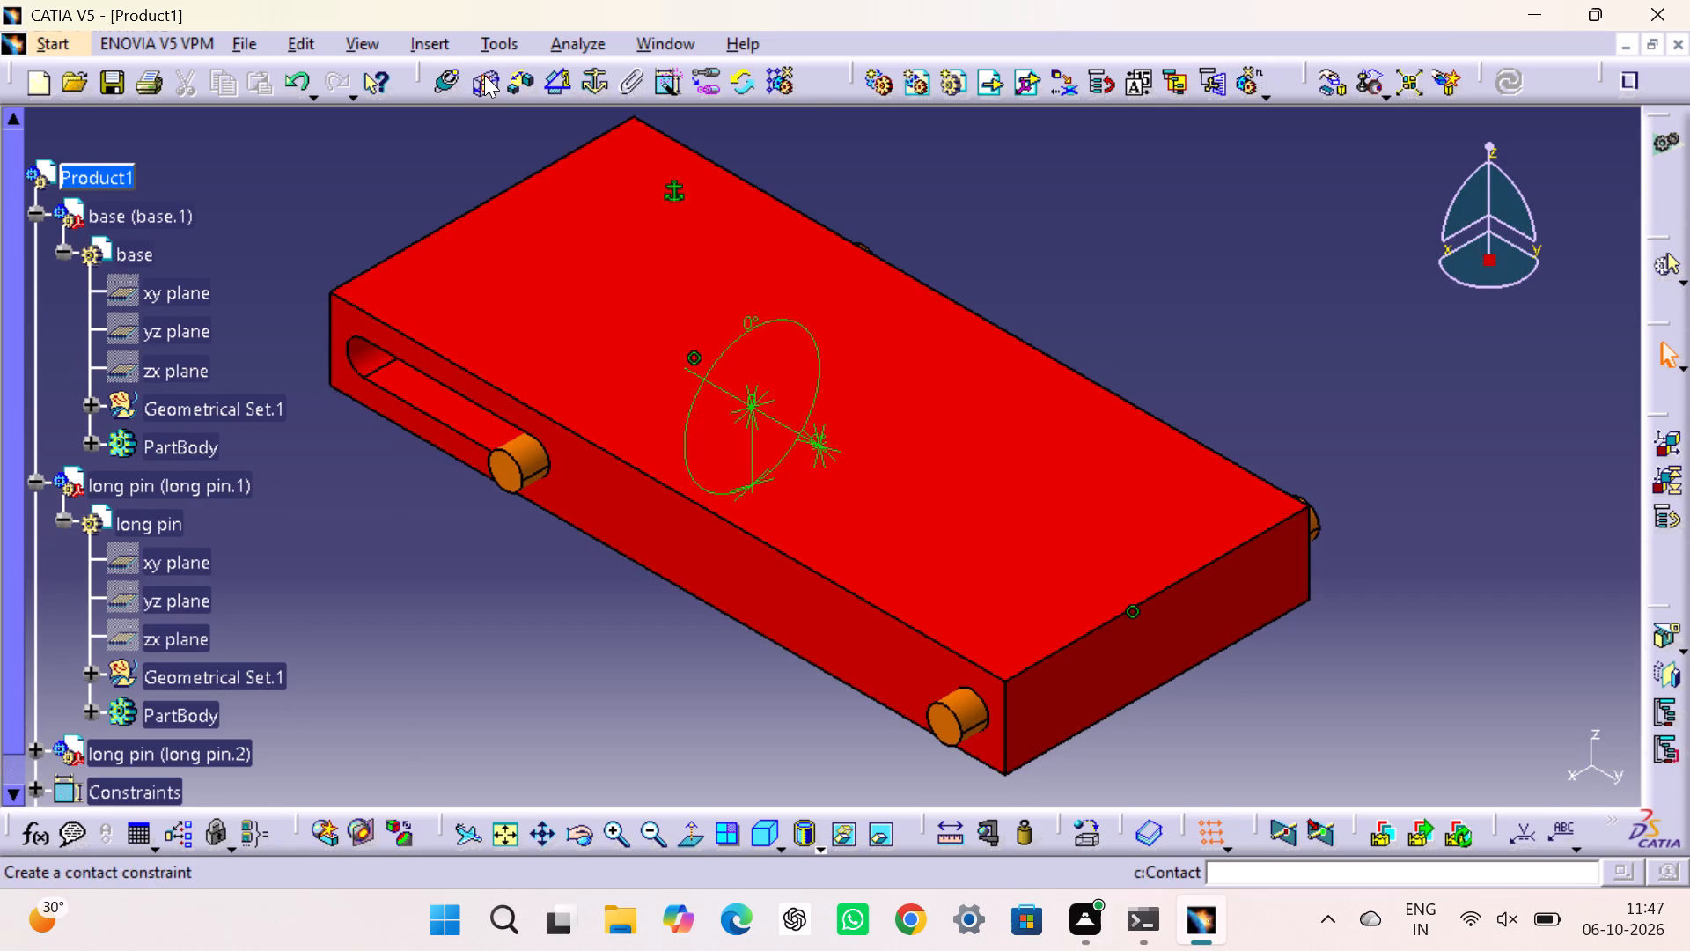
{"action": "left_click", "coordinate": [519, 80]}
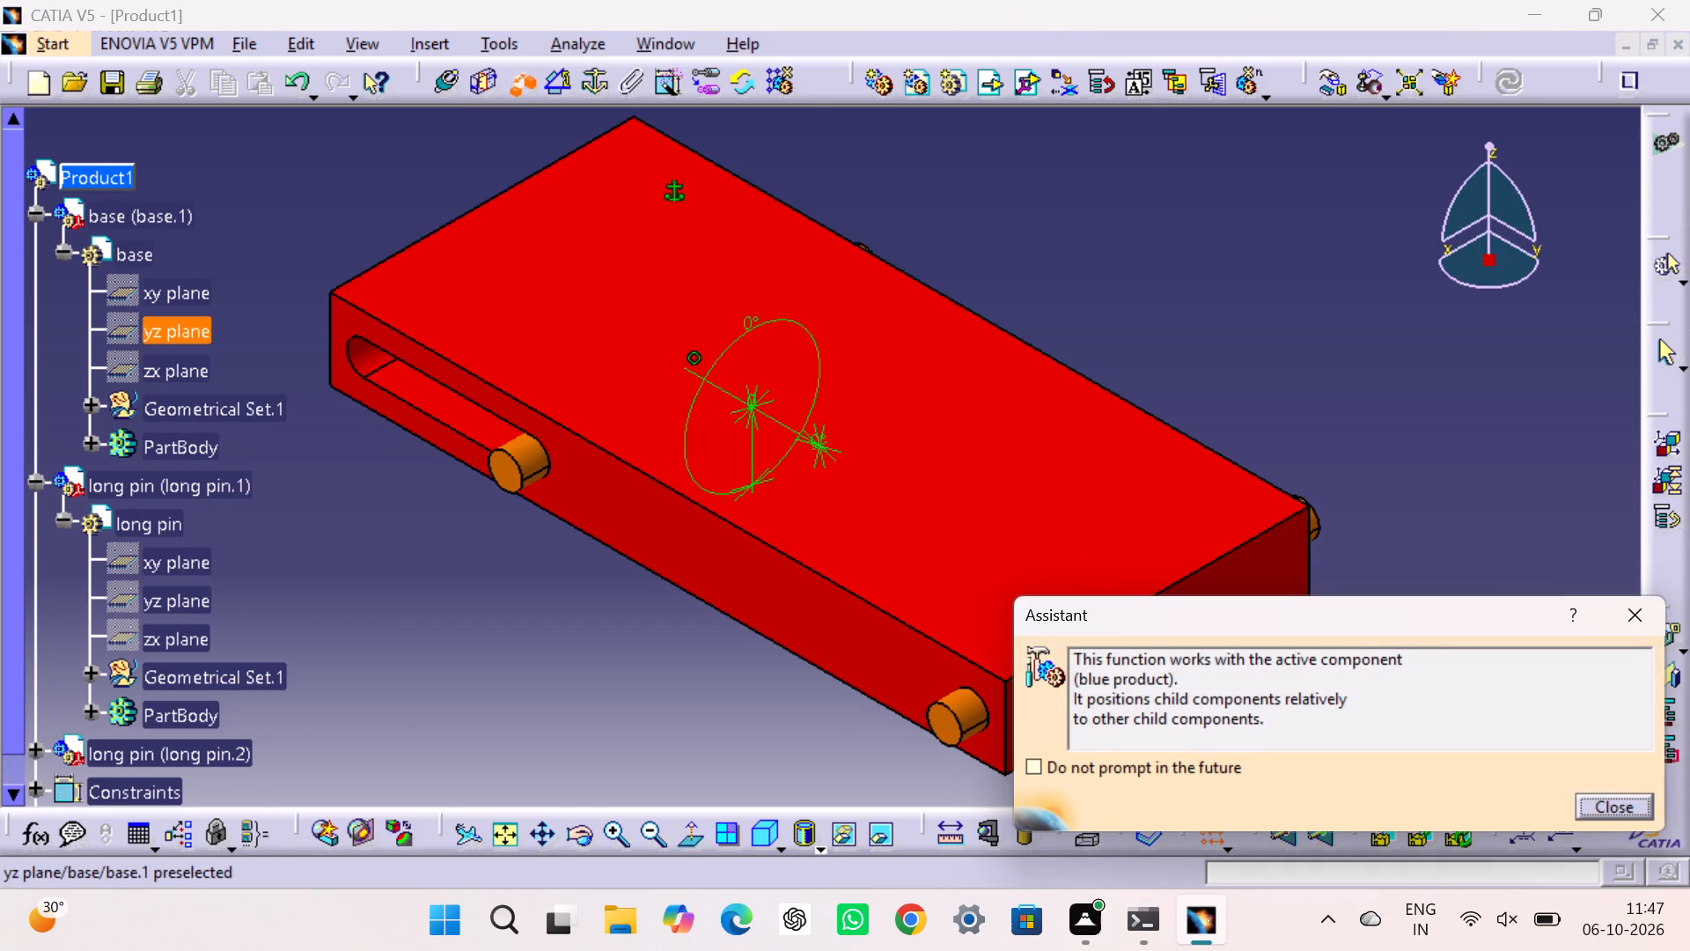
{"action": "left_click", "coordinate": [169, 334]}
{"action": "left_click", "coordinate": [187, 596]}
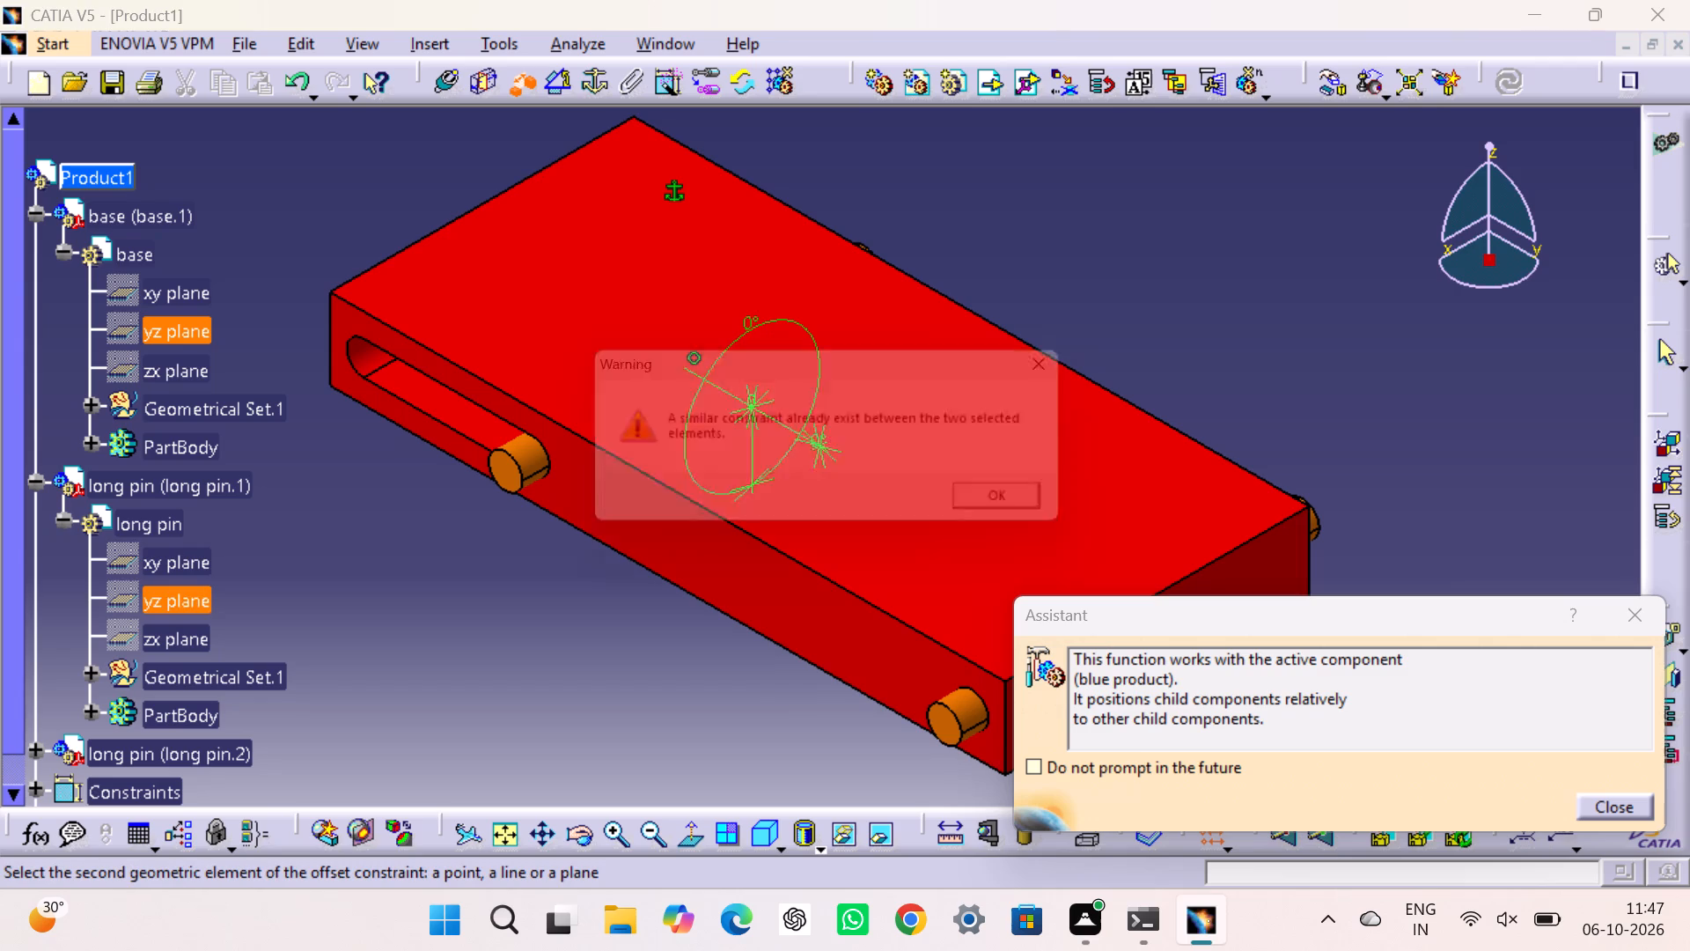
{"action": "left_click", "coordinate": [1013, 514]}
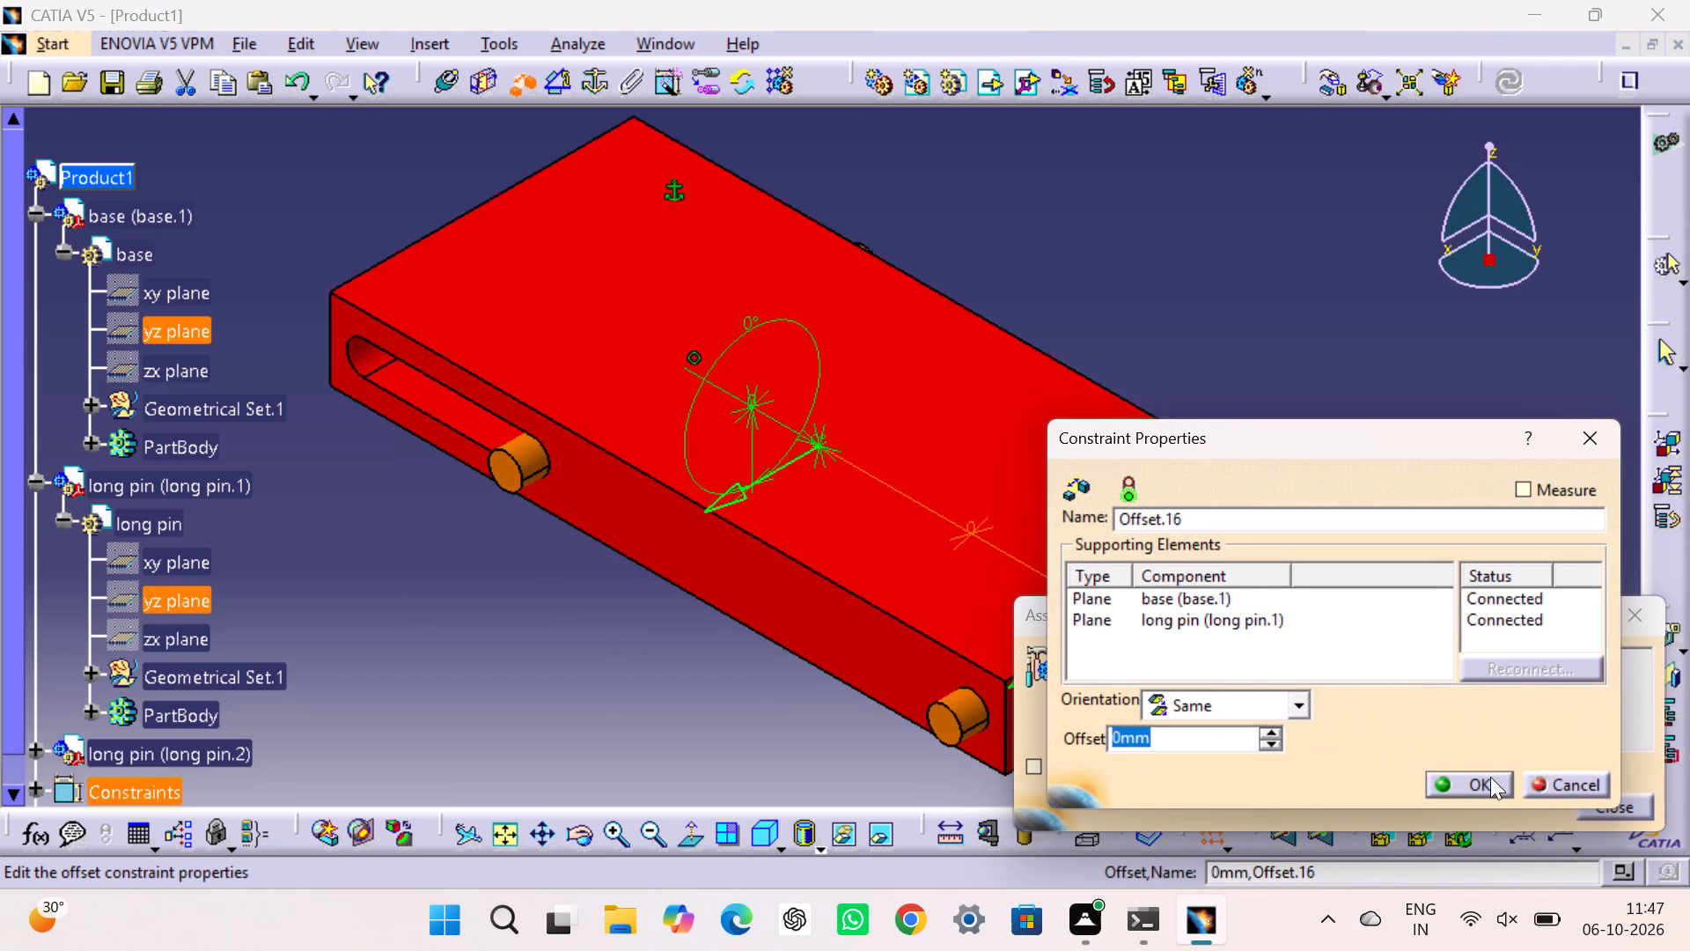
{"action": "left_click", "coordinate": [1490, 778]}
{"action": "left_click", "coordinate": [1413, 428]}
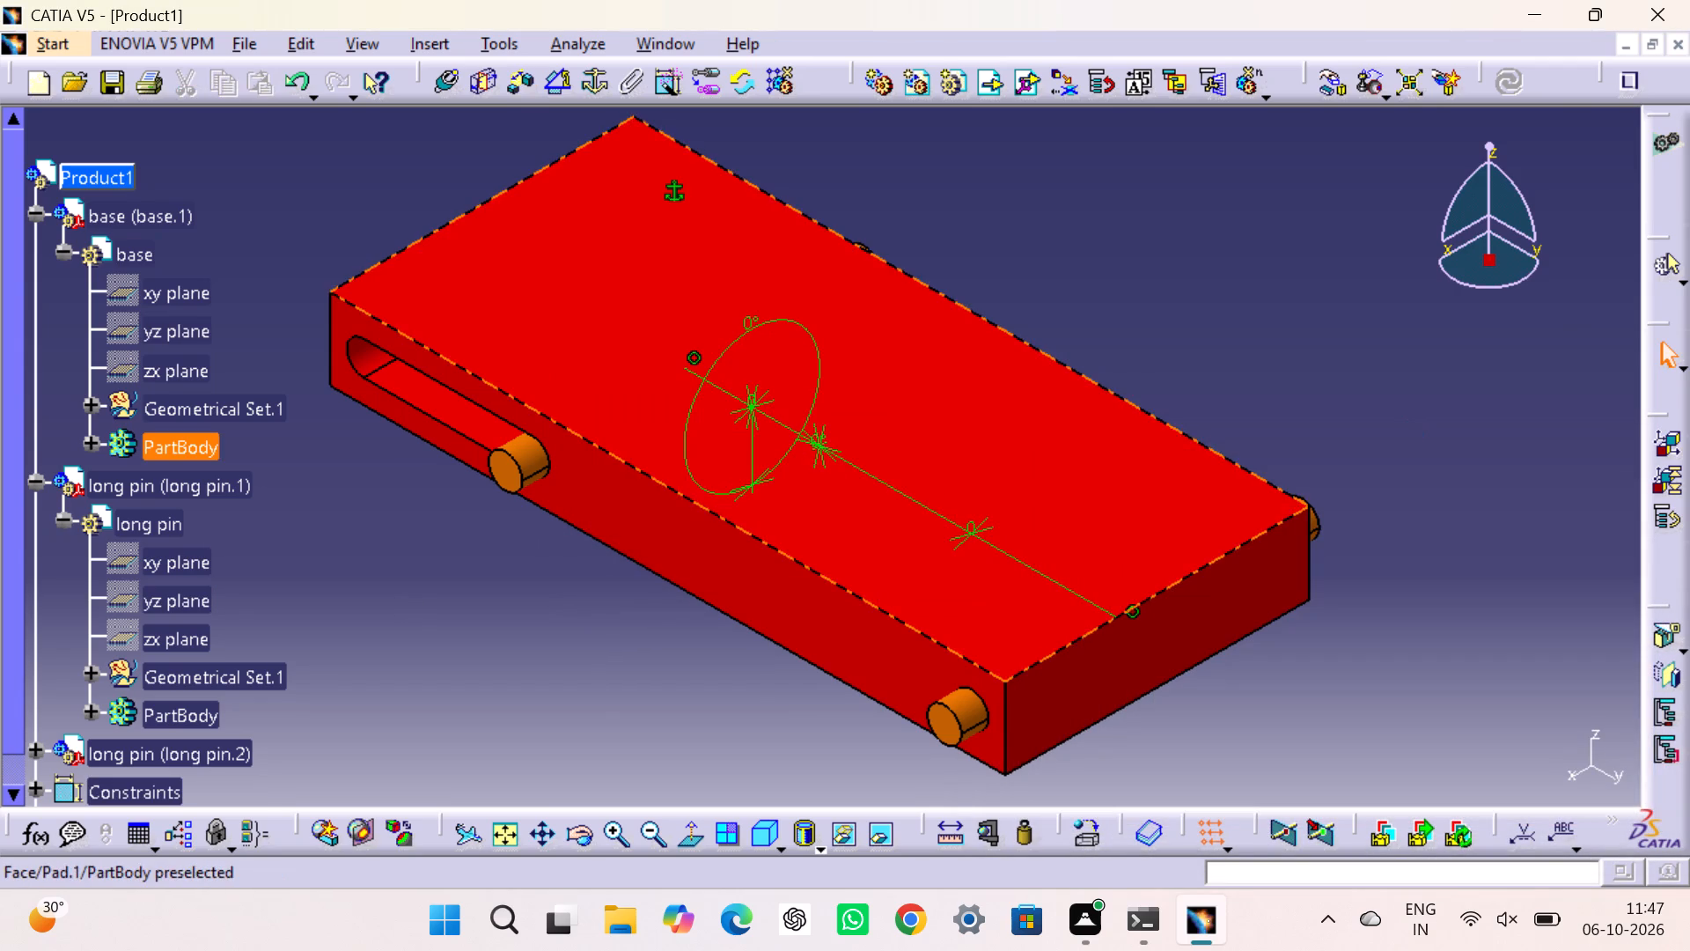
Add a 45 mm Offset constraint with Same orientation between the zx planes of the base and the first long pin.
{"action": "left_click", "coordinate": [519, 79]}
{"action": "left_click", "coordinate": [187, 372]}
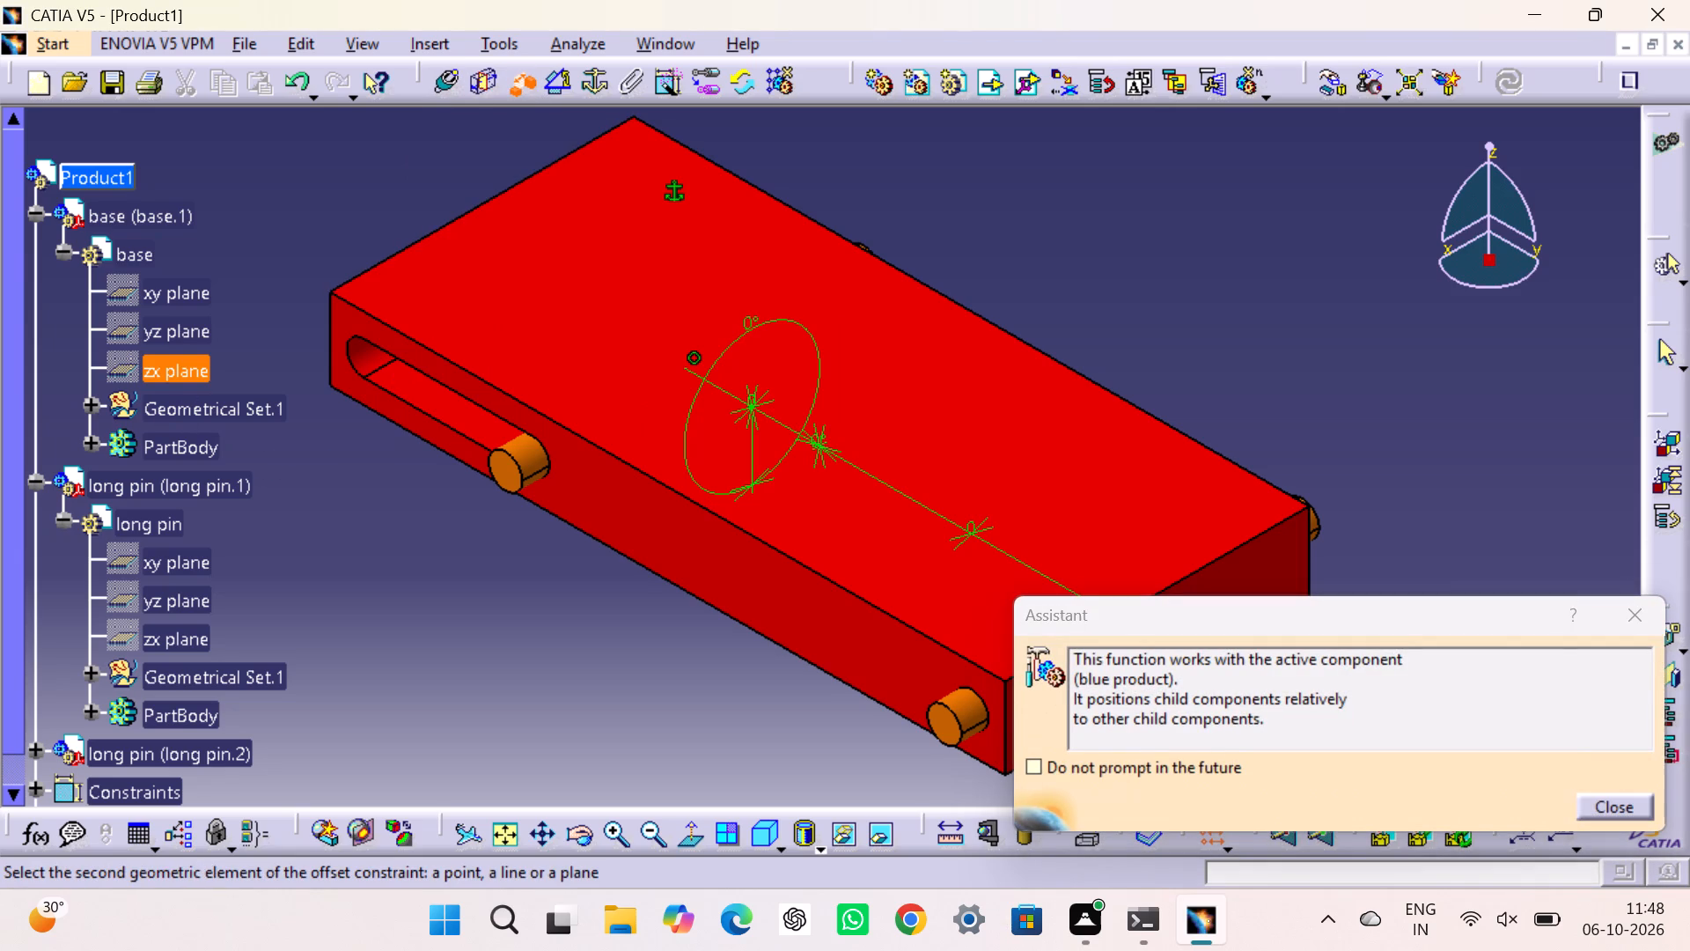
{"action": "left_click", "coordinate": [175, 641]}
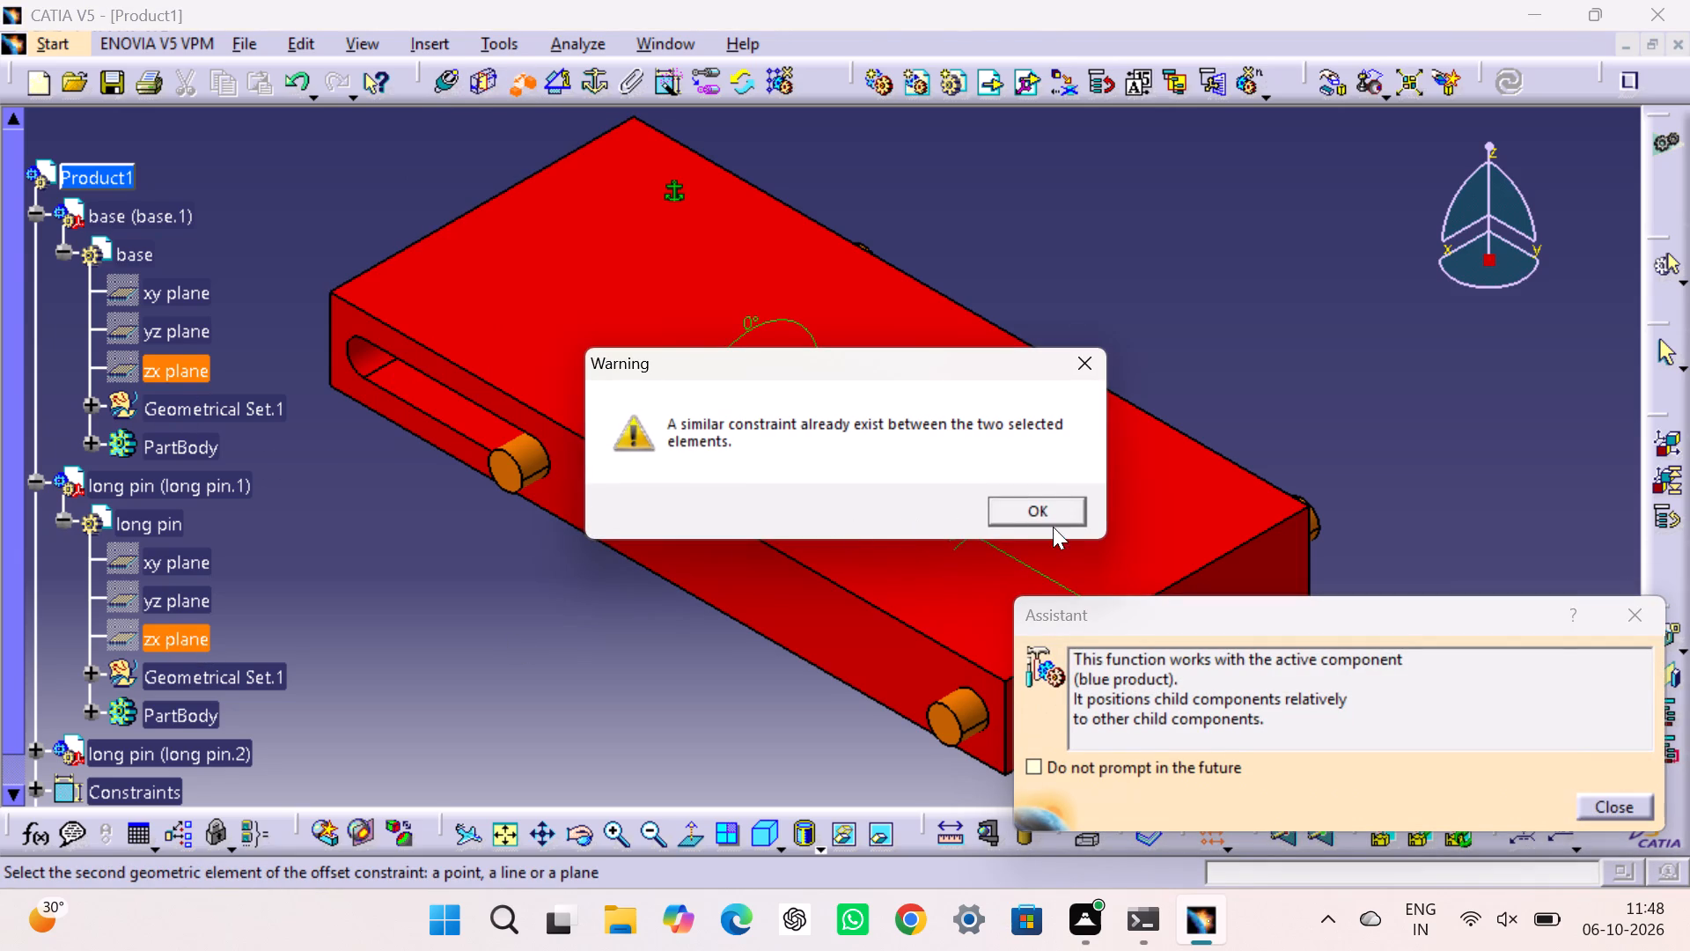
{"action": "left_click", "coordinate": [1054, 520]}
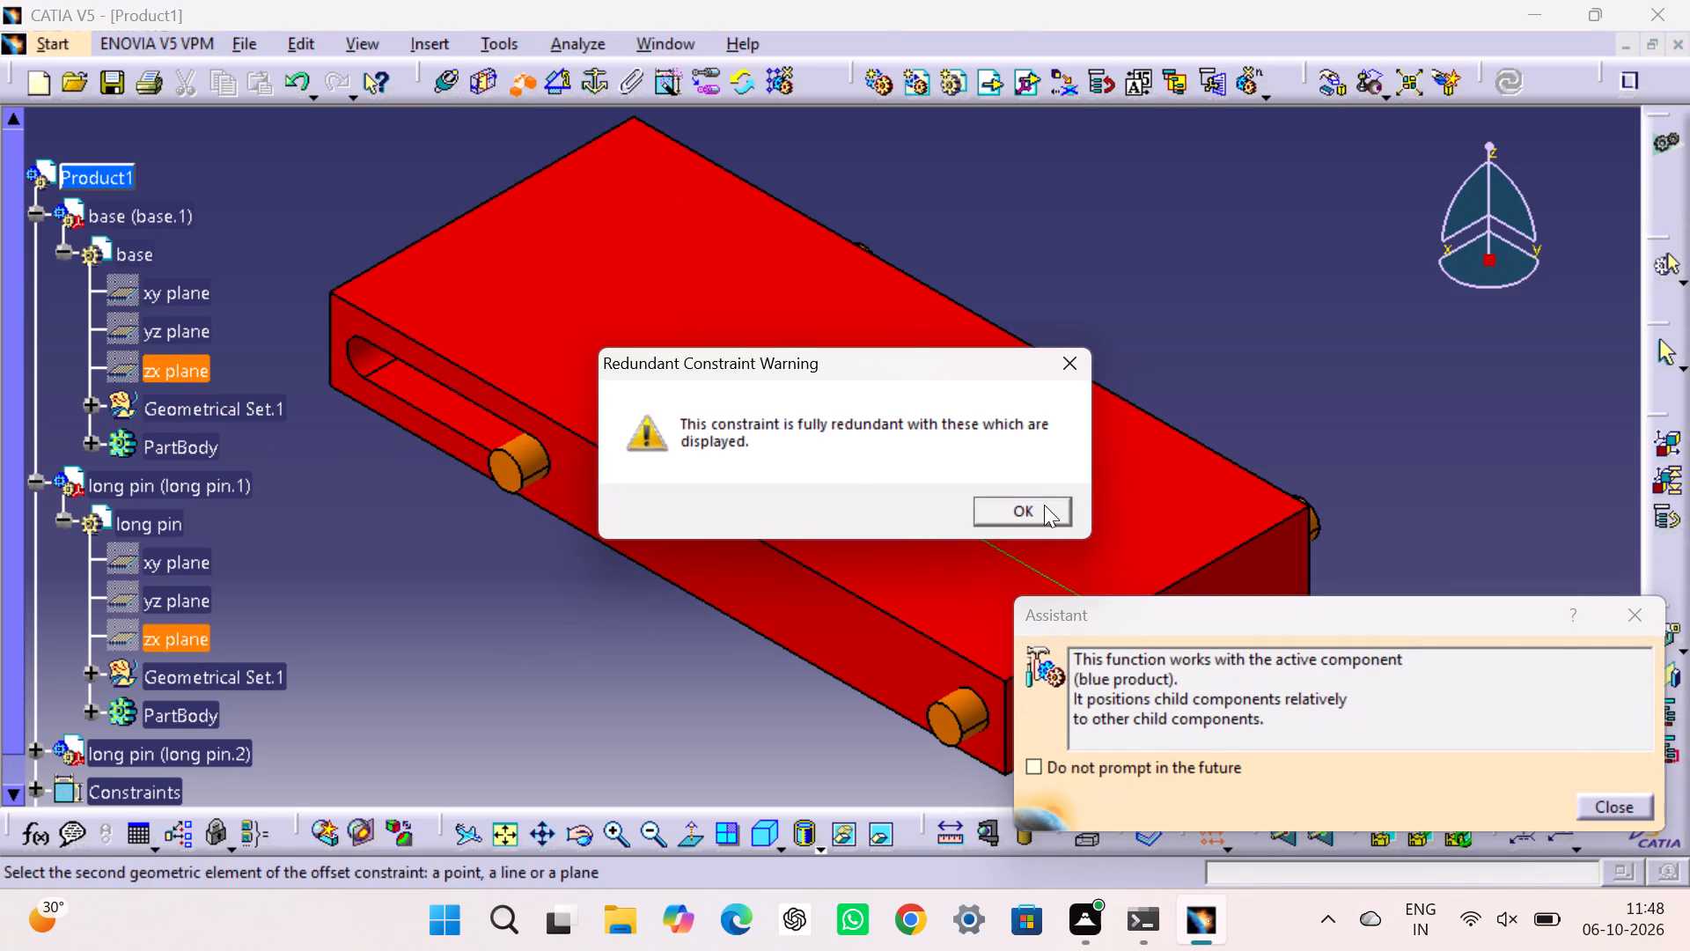
{"action": "left_click", "coordinate": [1044, 505]}
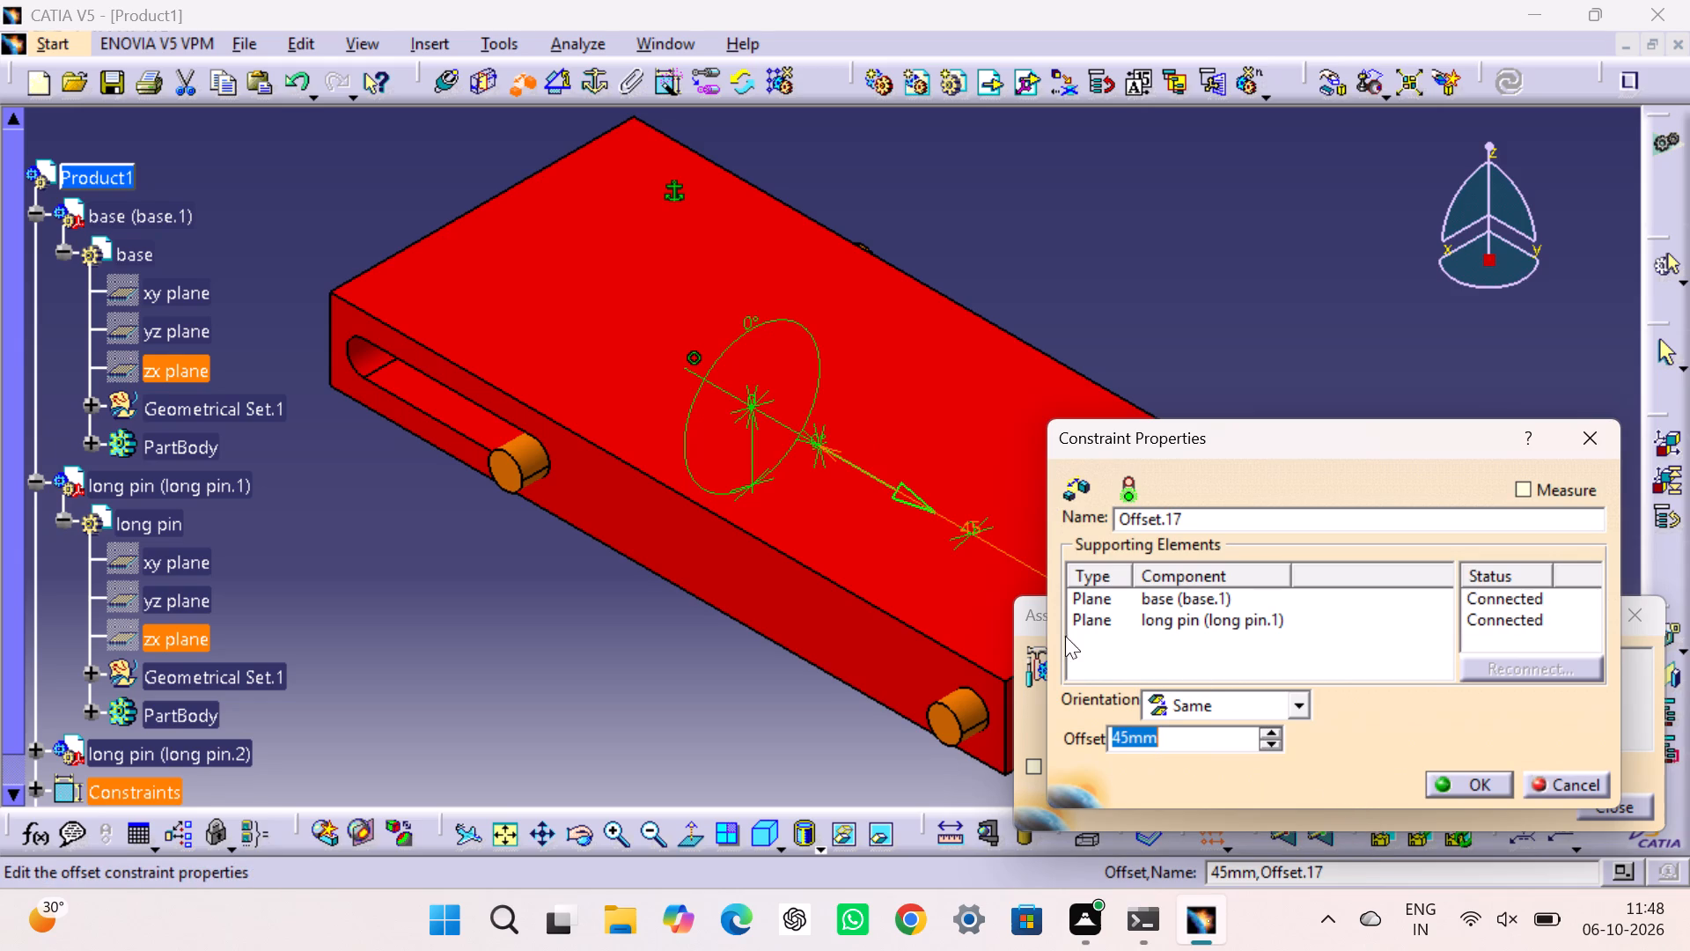
{"action": "middle_click_drag", "start_coordinate": [753, 668], "coordinate": [610, 573]}
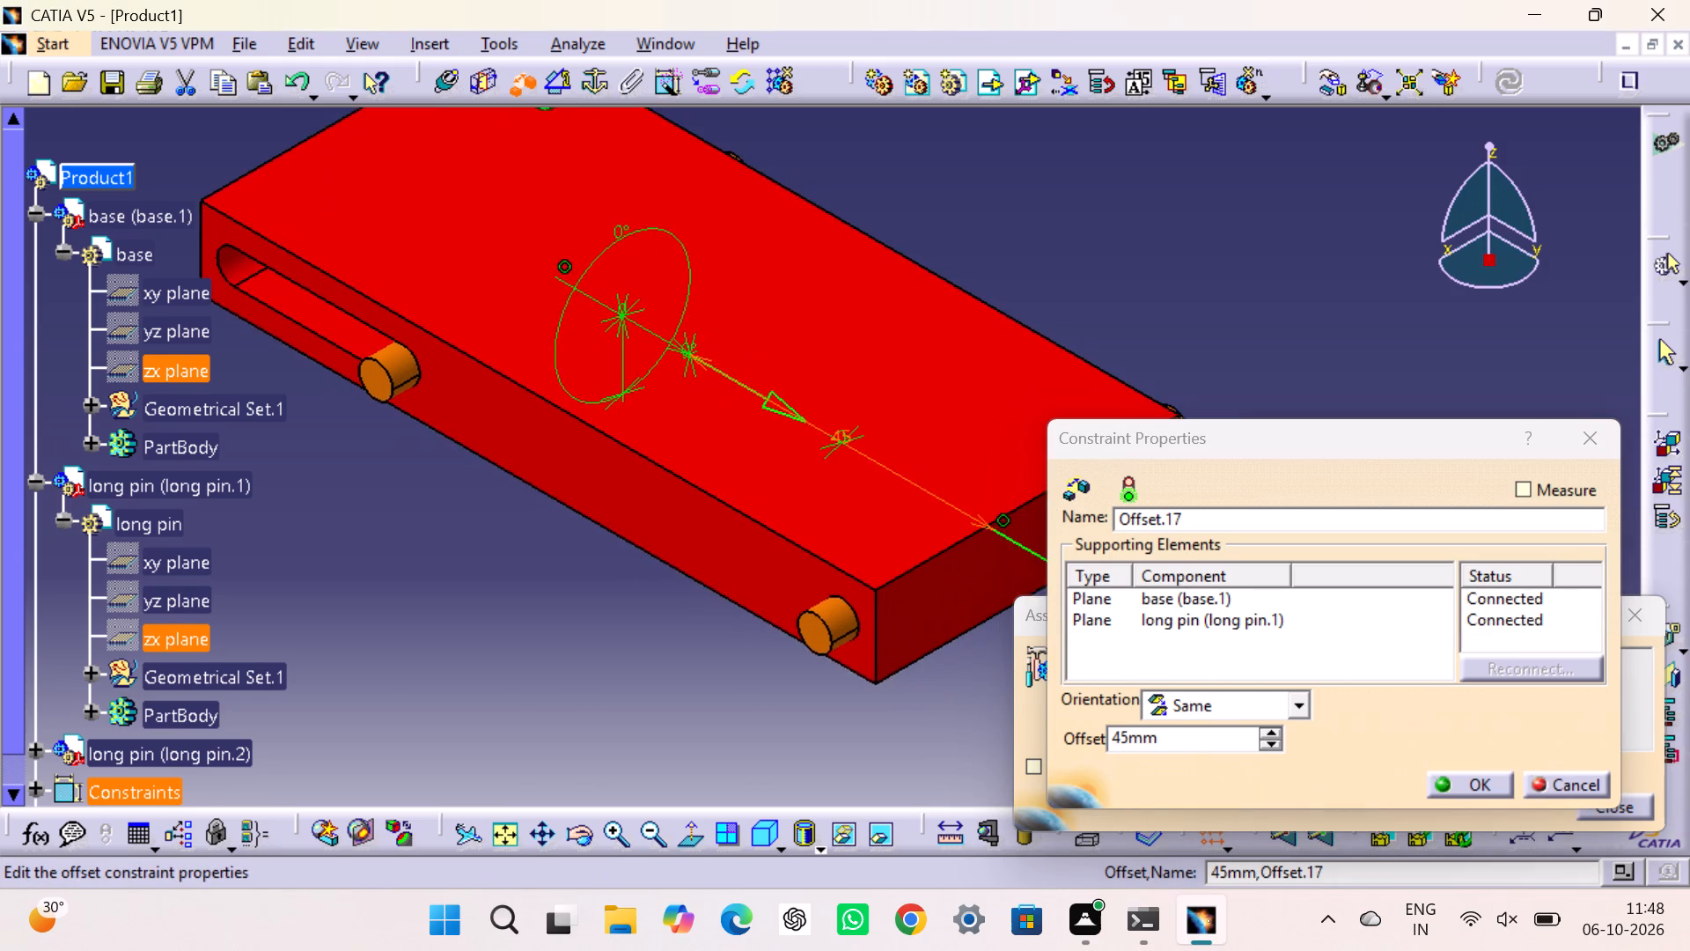
{"action": "middle_click_drag", "start_coordinate": [610, 573], "coordinate": [554, 568]}
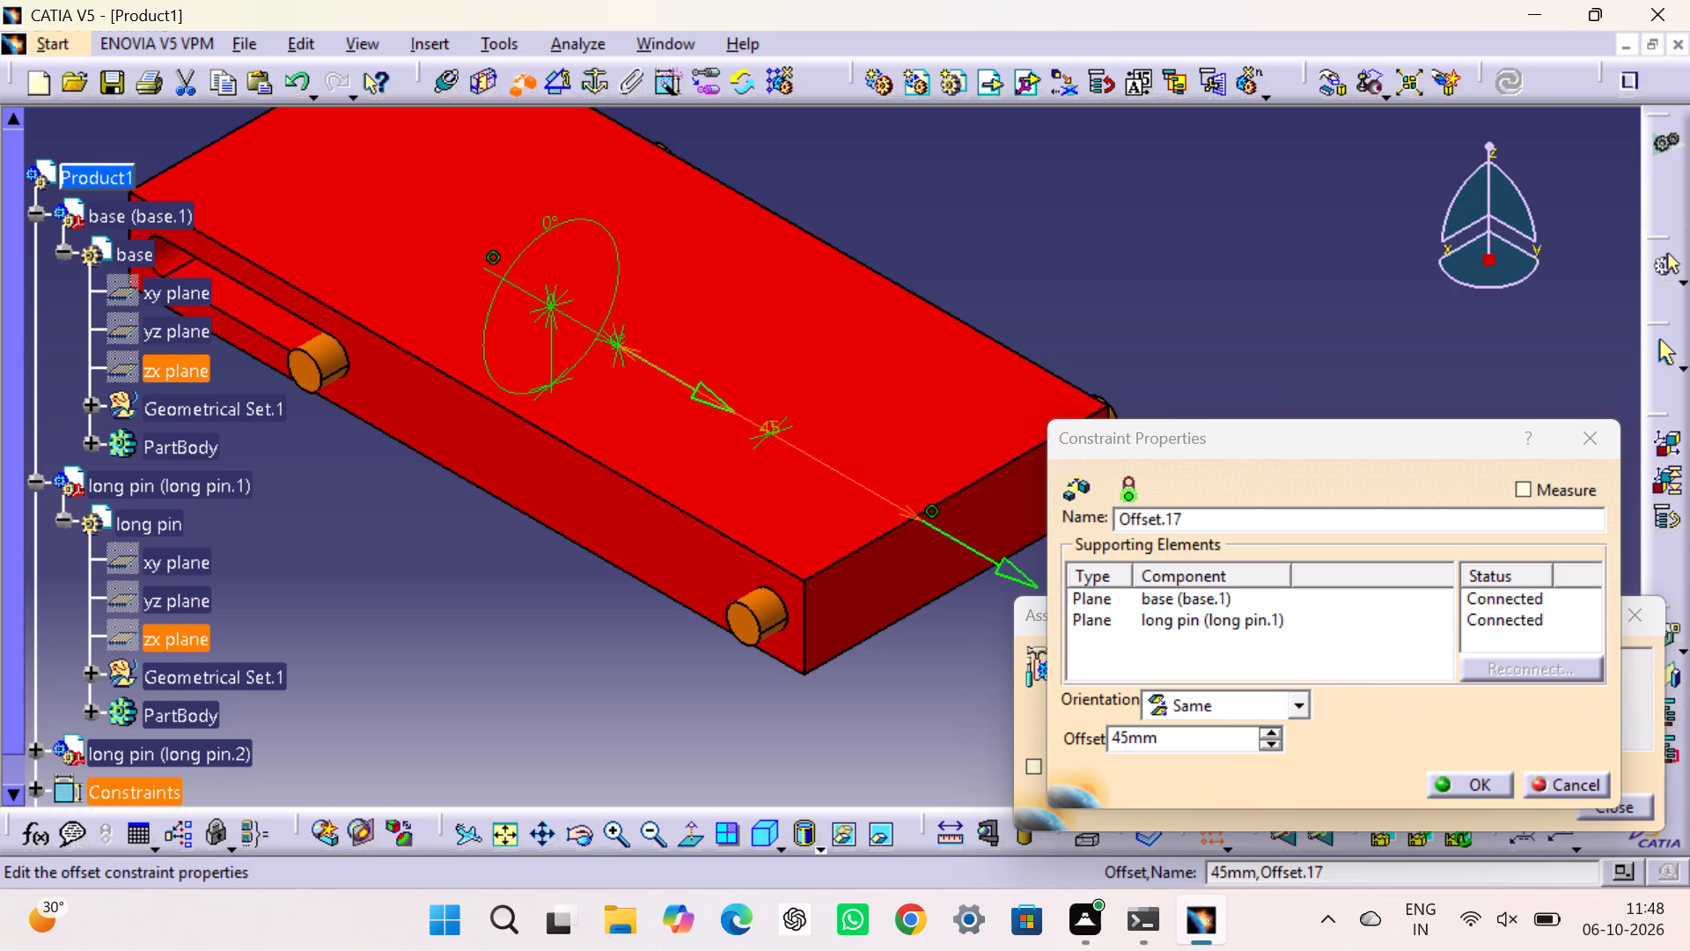
{"action": "left_click", "coordinate": [1462, 781]}
{"action": "left_click", "coordinate": [1370, 553]}
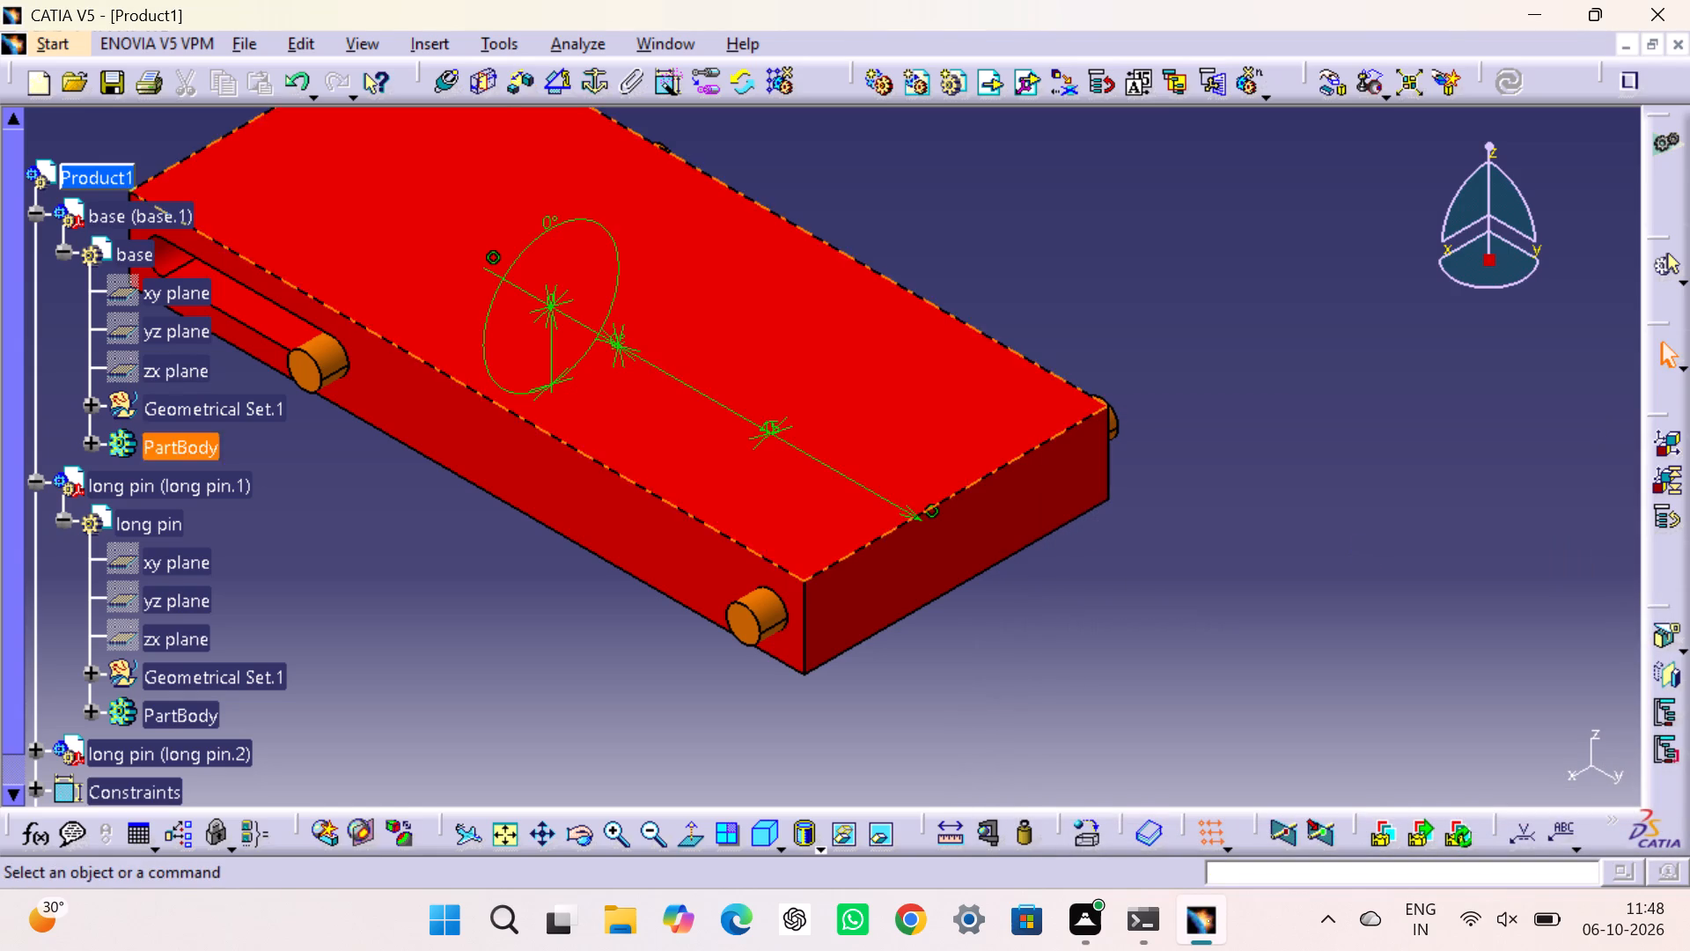
Analyze the first long pin's degrees of freedom in the product.
{"action": "right_click", "coordinate": [199, 481]}
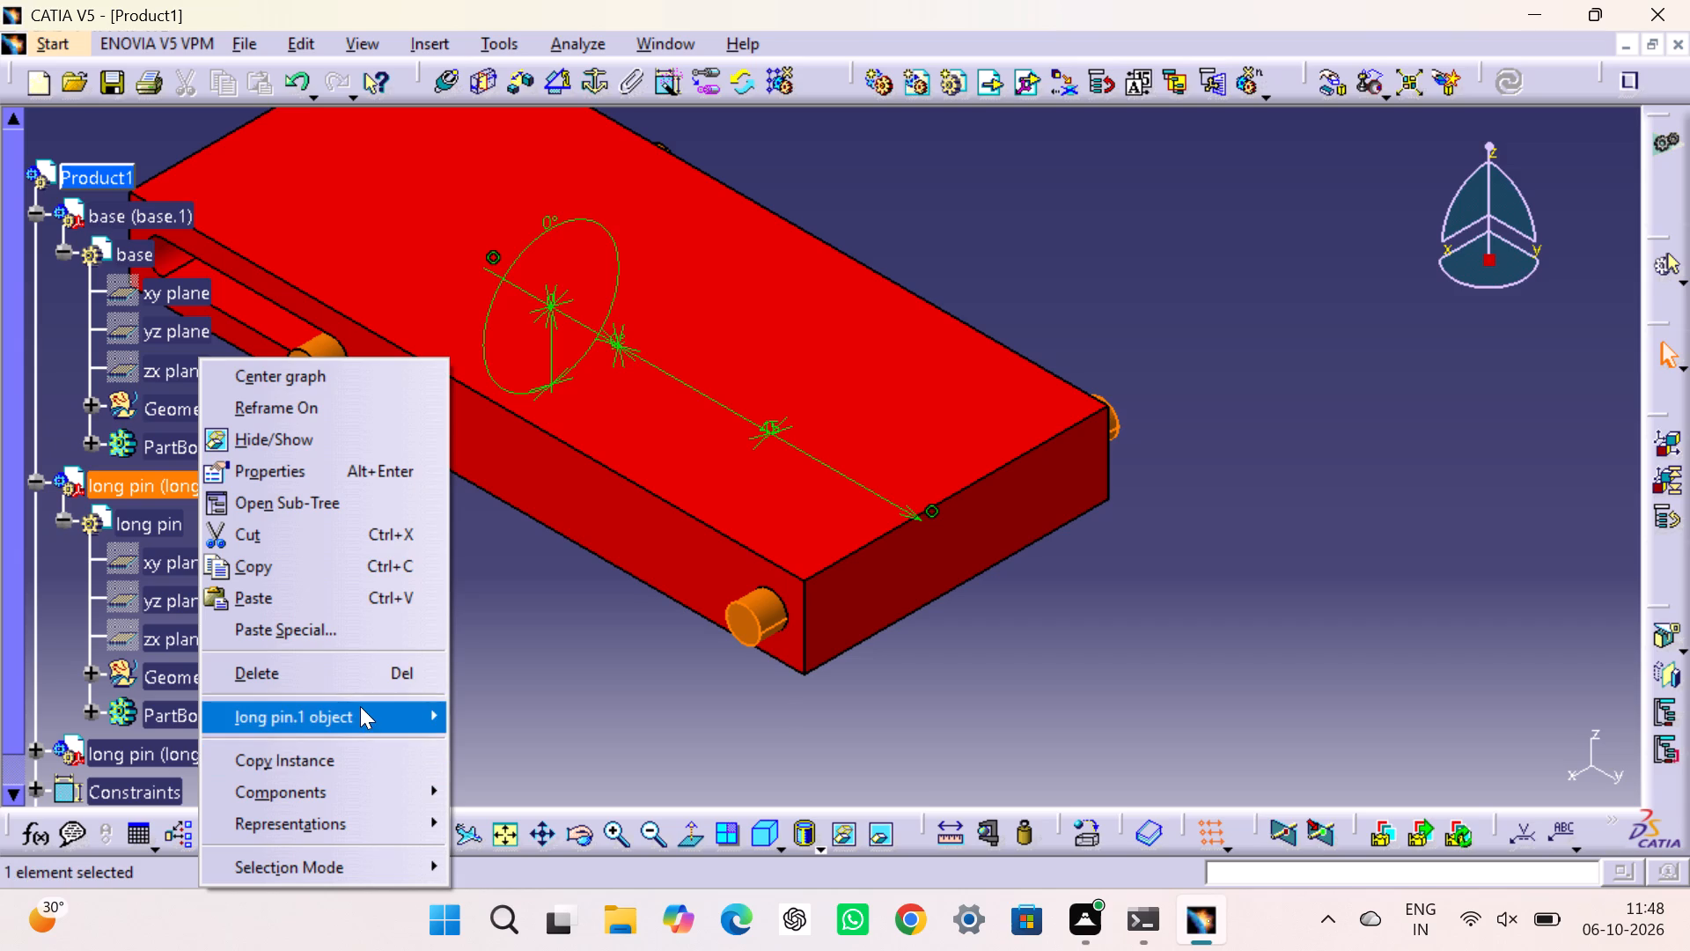
{"action": "left_click", "coordinate": [544, 858]}
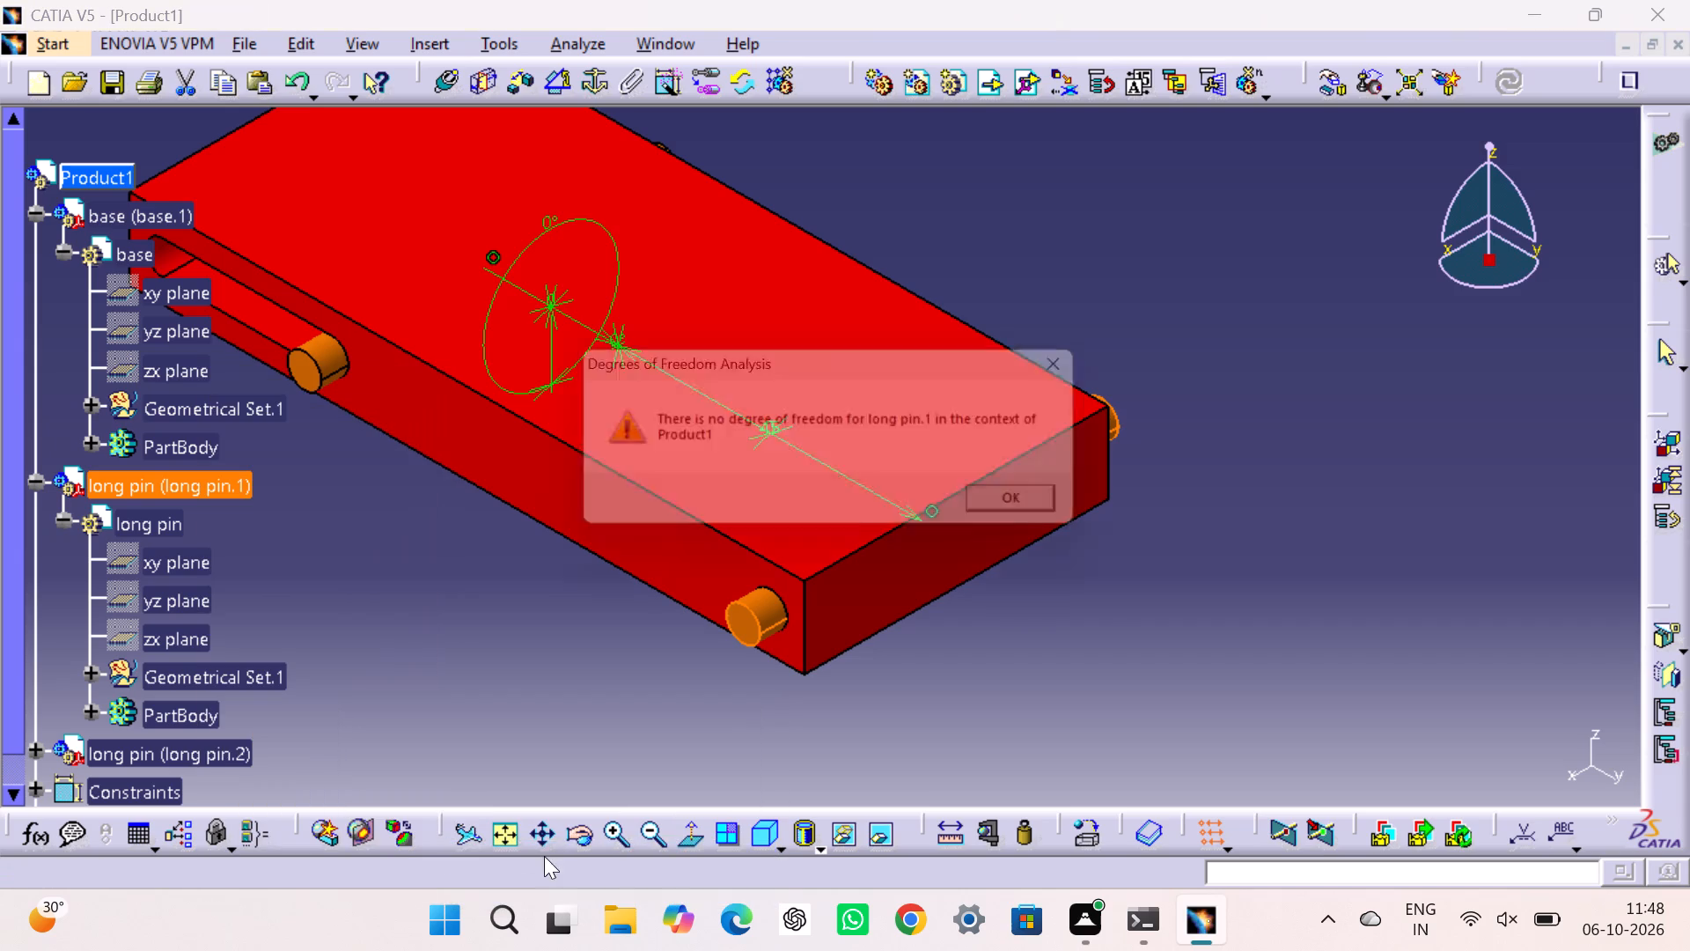
{"action": "left_click", "coordinate": [1075, 510]}
{"action": "left_click", "coordinate": [1054, 604]}
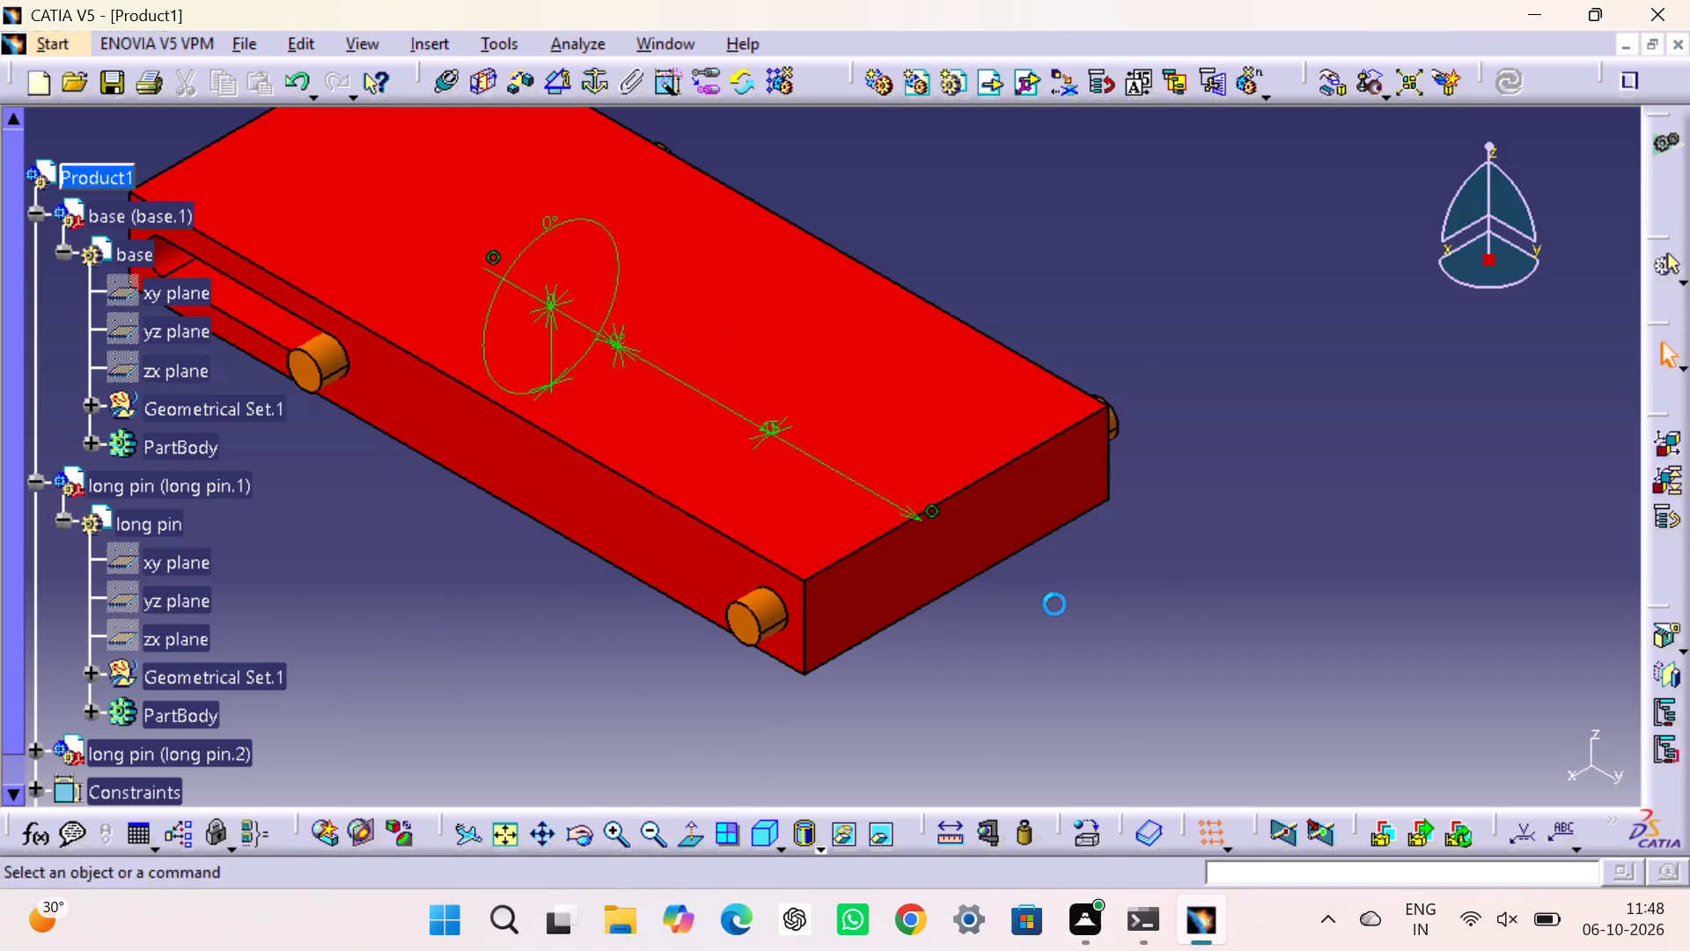
Hide the offset and angle constraint annotations displayed over the base, including the 45 mm offset and the 0° angle.
{"action": "right_click", "coordinate": [743, 417]}
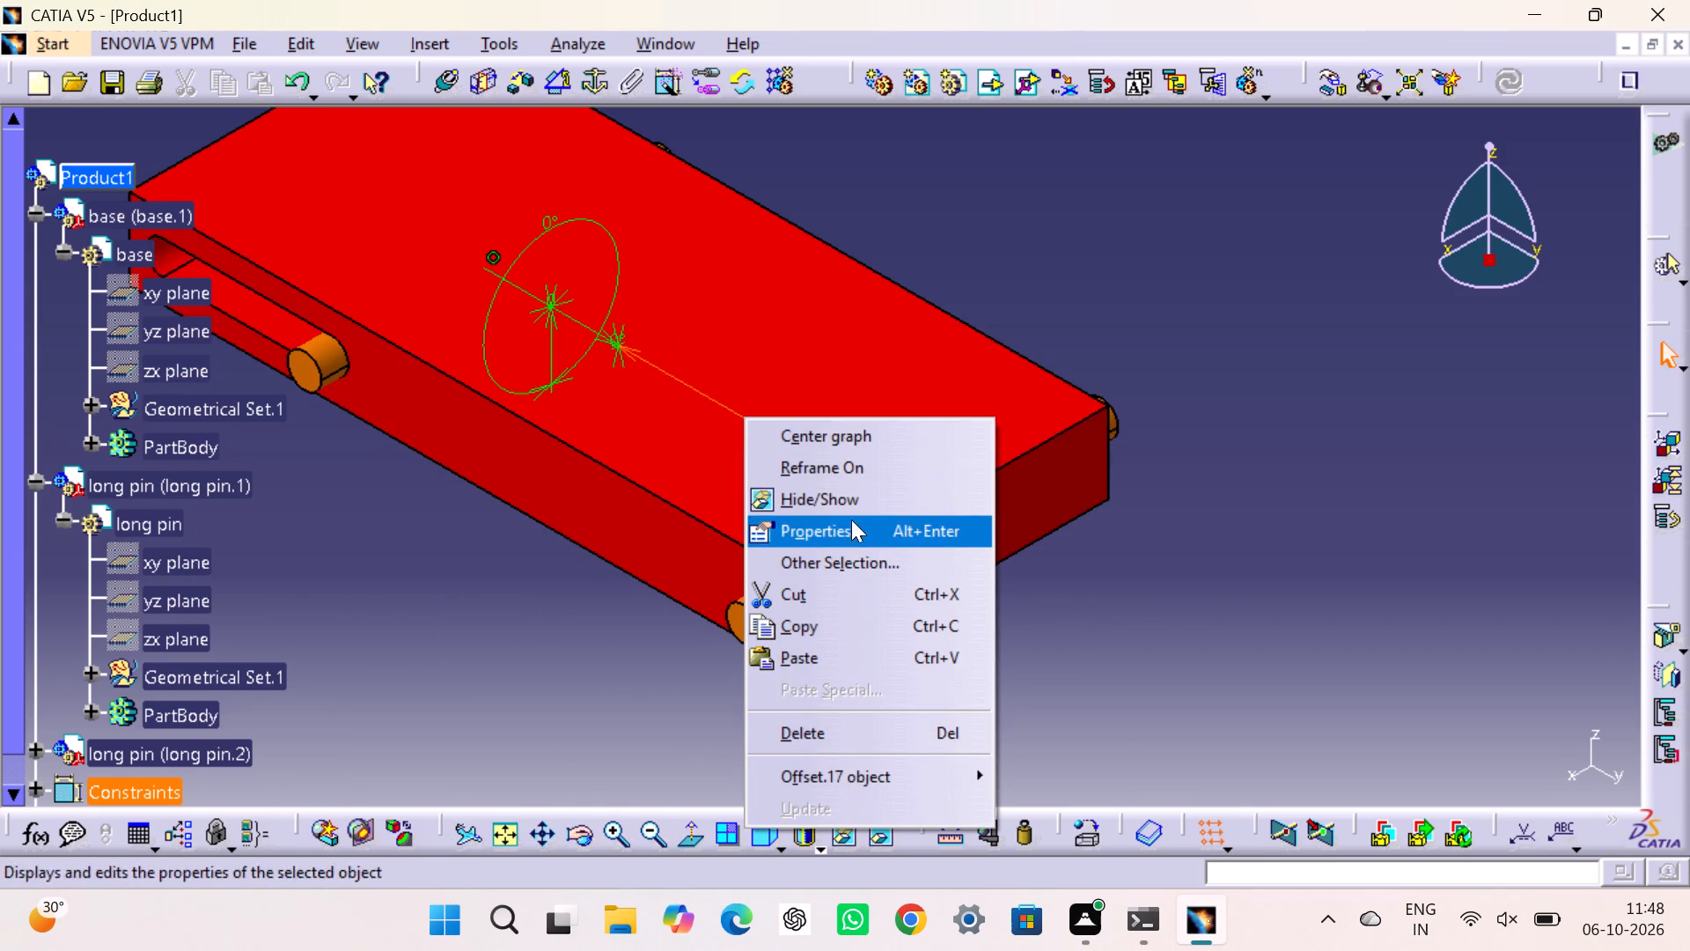
{"action": "left_click", "coordinate": [853, 504]}
{"action": "right_click", "coordinate": [781, 436]}
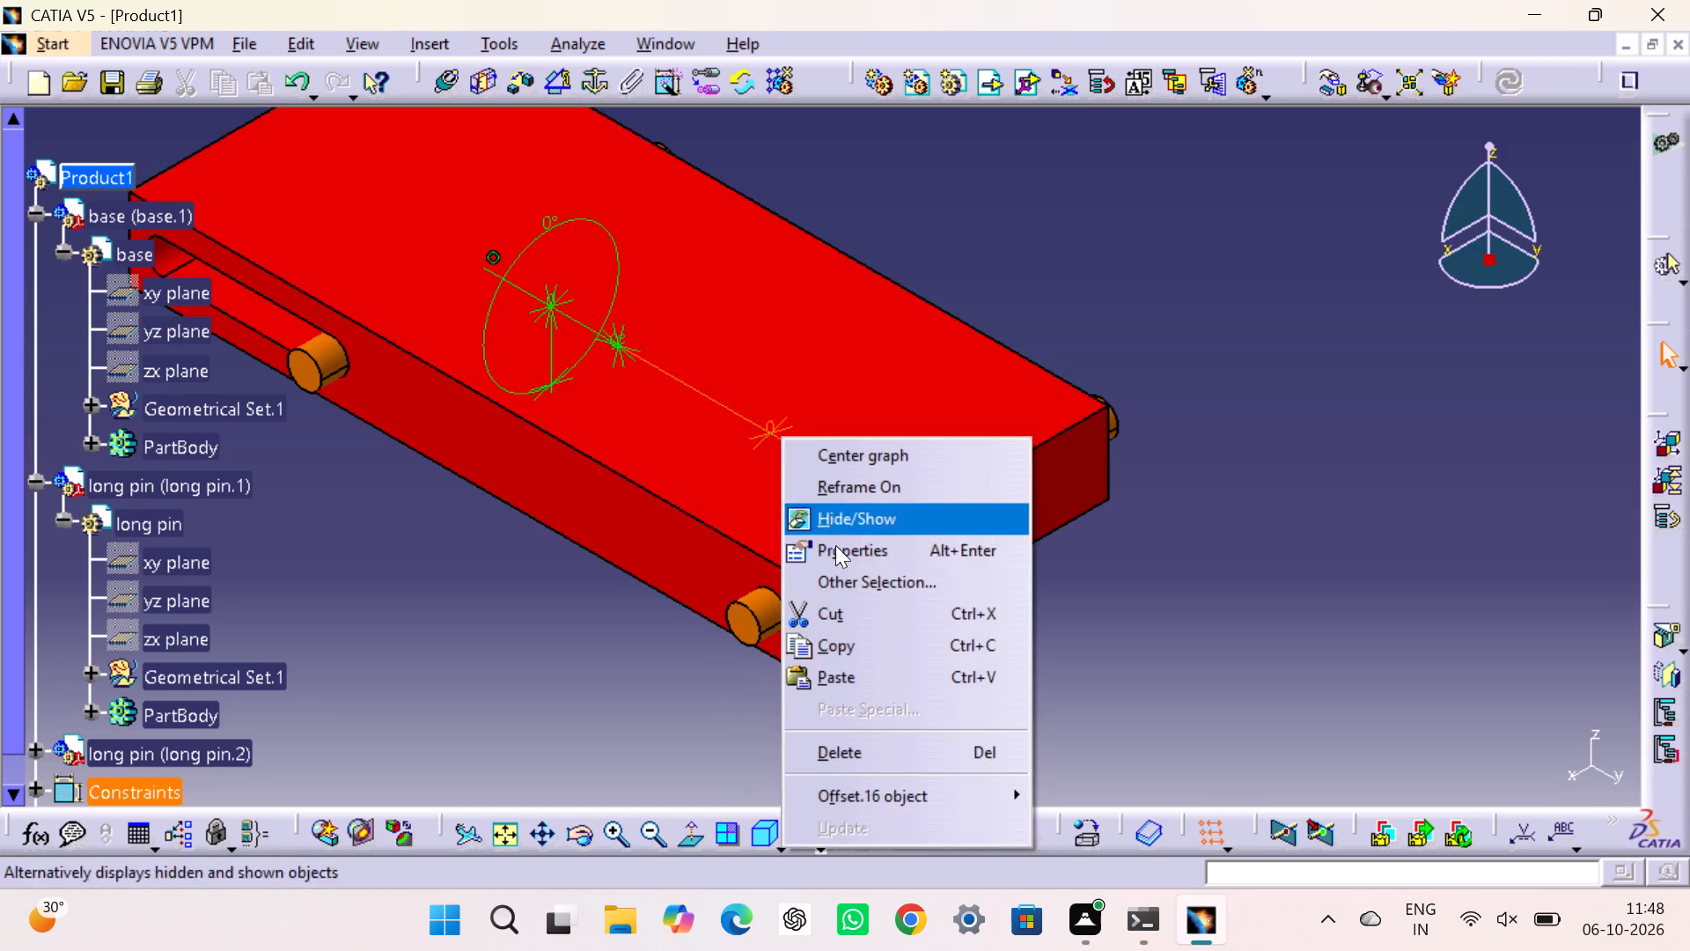
{"action": "left_click", "coordinate": [836, 527]}
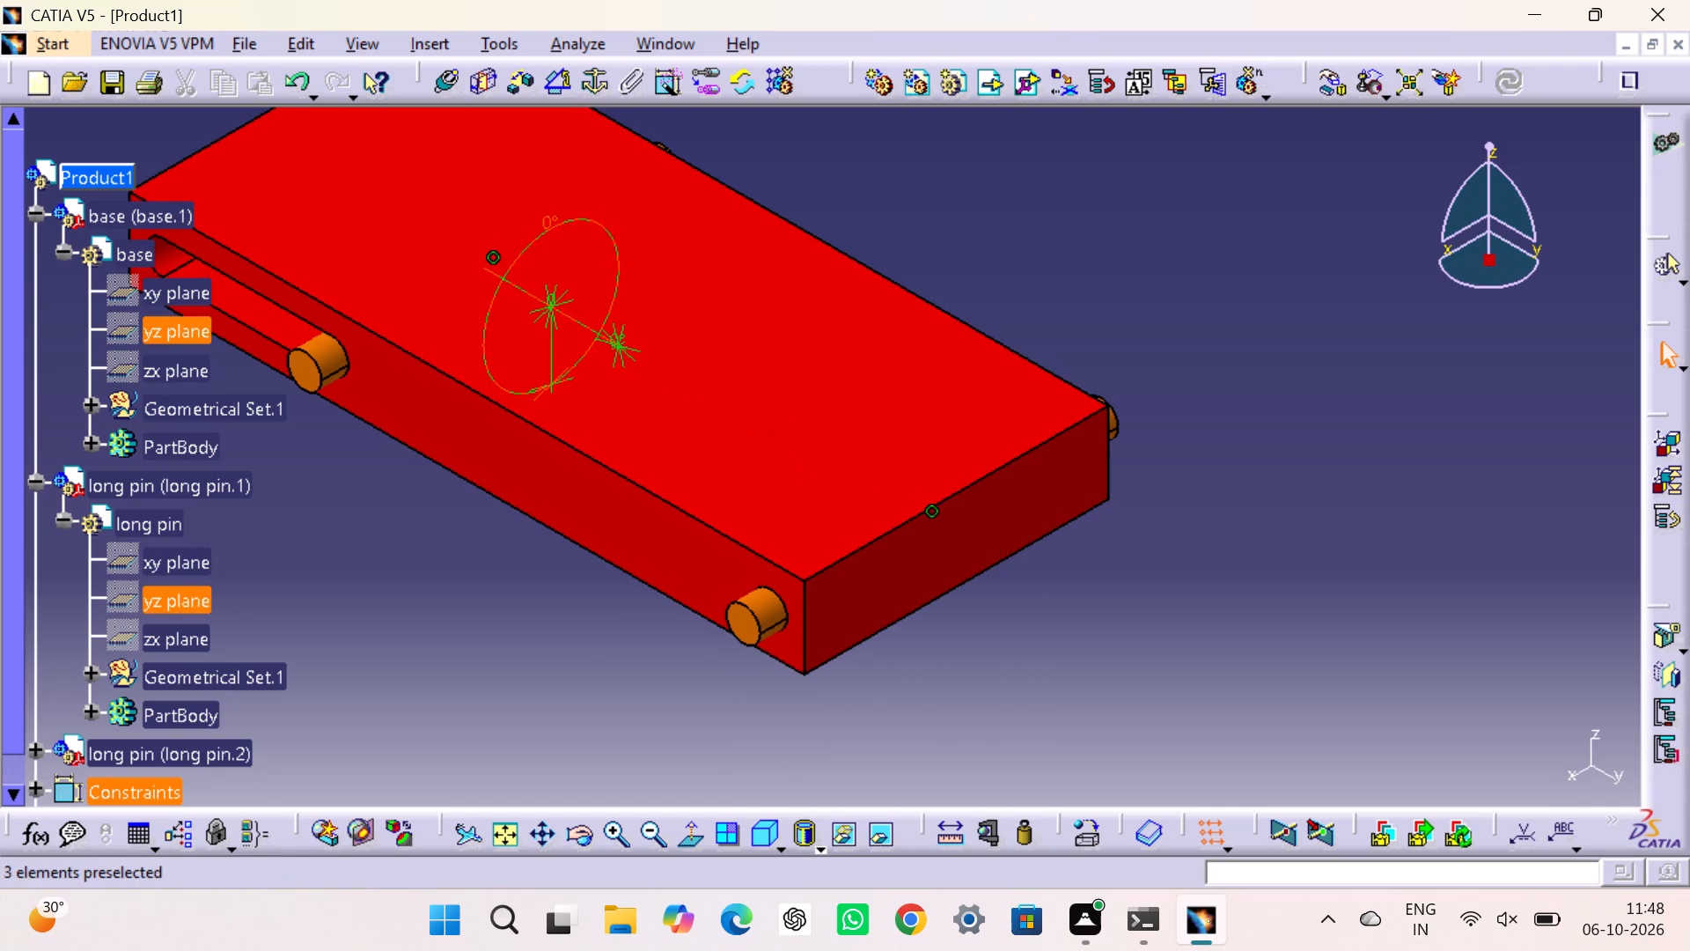
{"action": "right_click", "coordinate": [612, 302]}
{"action": "left_click", "coordinate": [654, 392]}
{"action": "right_click", "coordinate": [605, 336]}
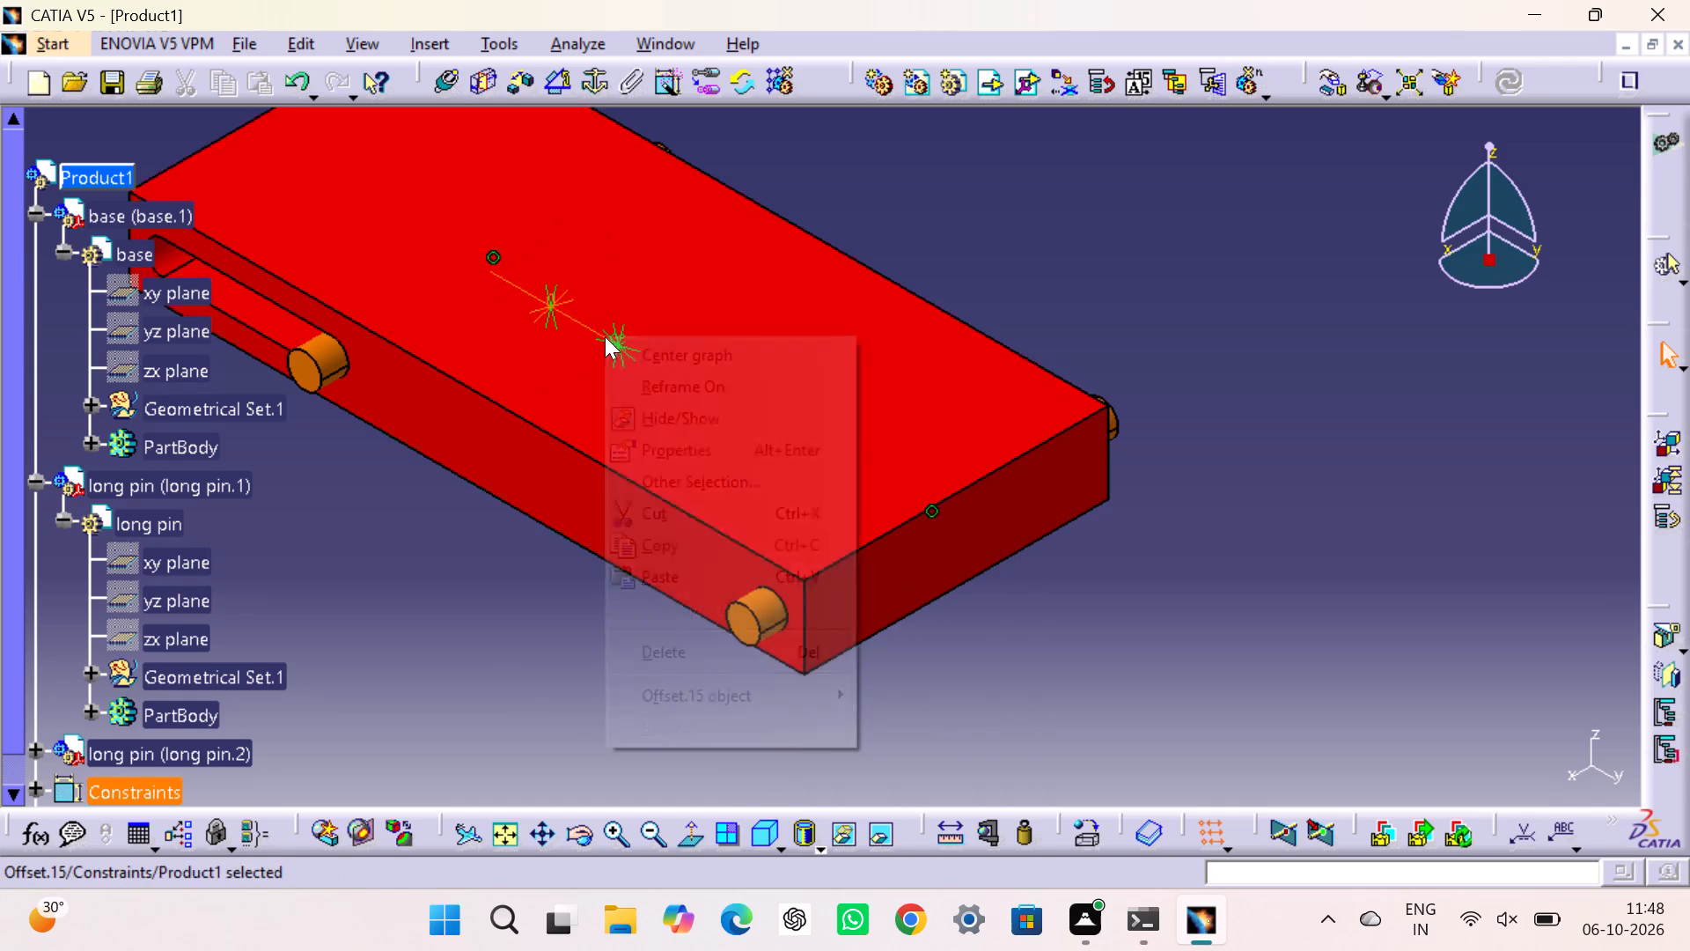
{"action": "left_click", "coordinate": [651, 424]}
{"action": "right_click", "coordinate": [600, 331]}
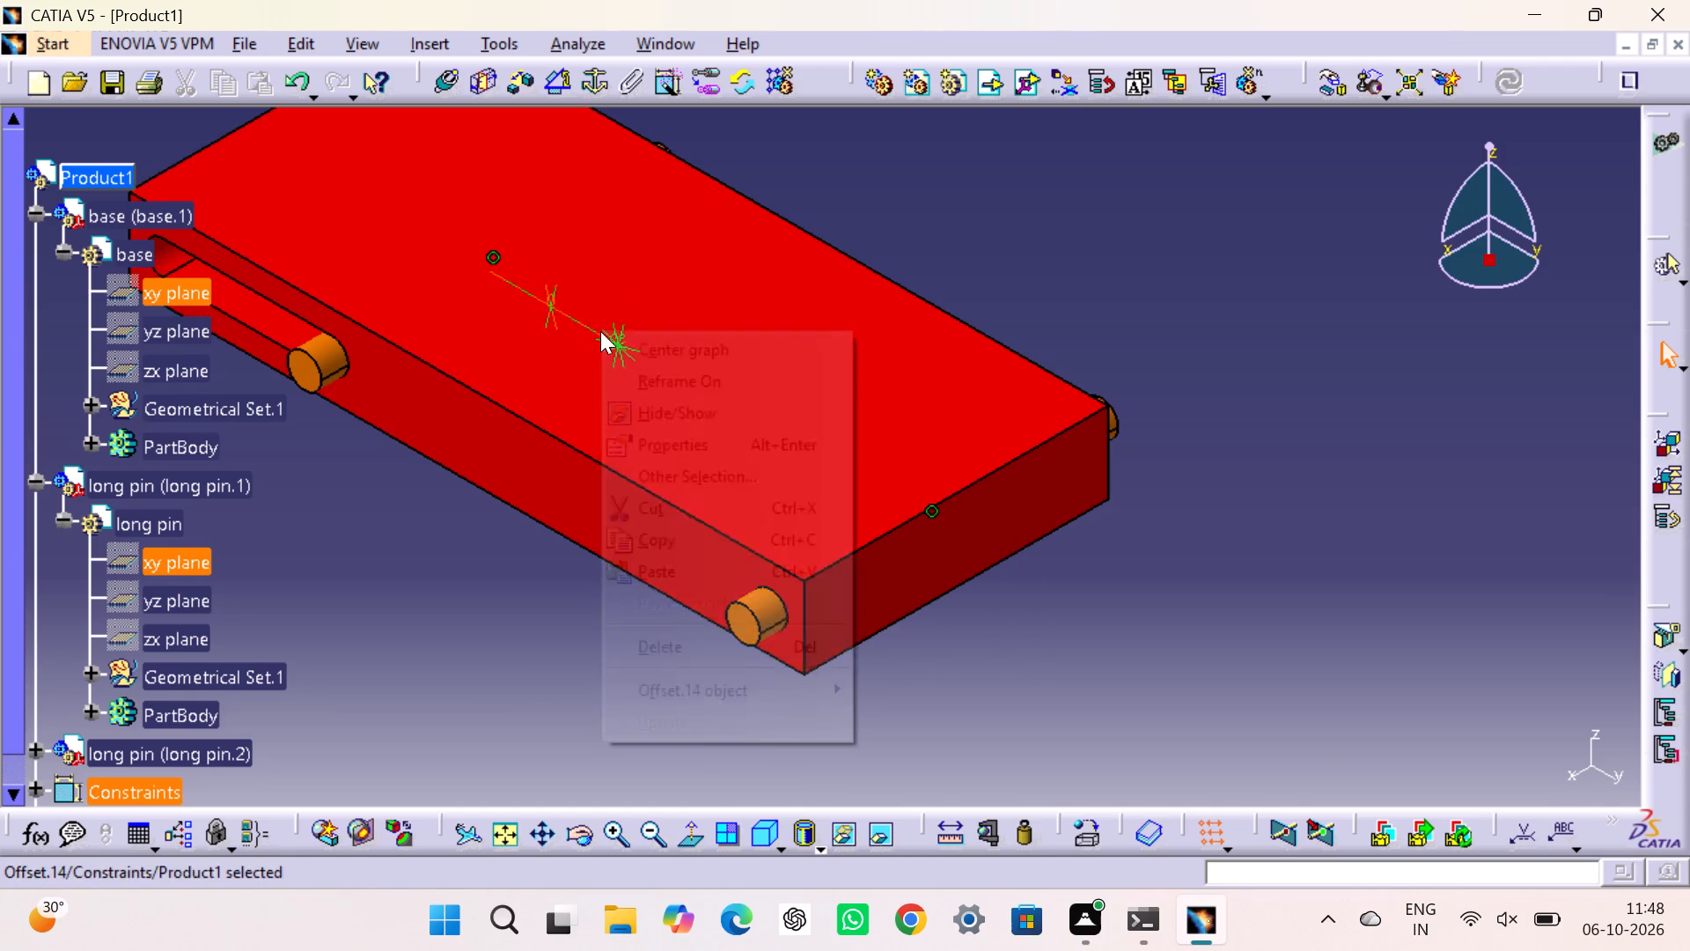
{"action": "left_click", "coordinate": [646, 419]}
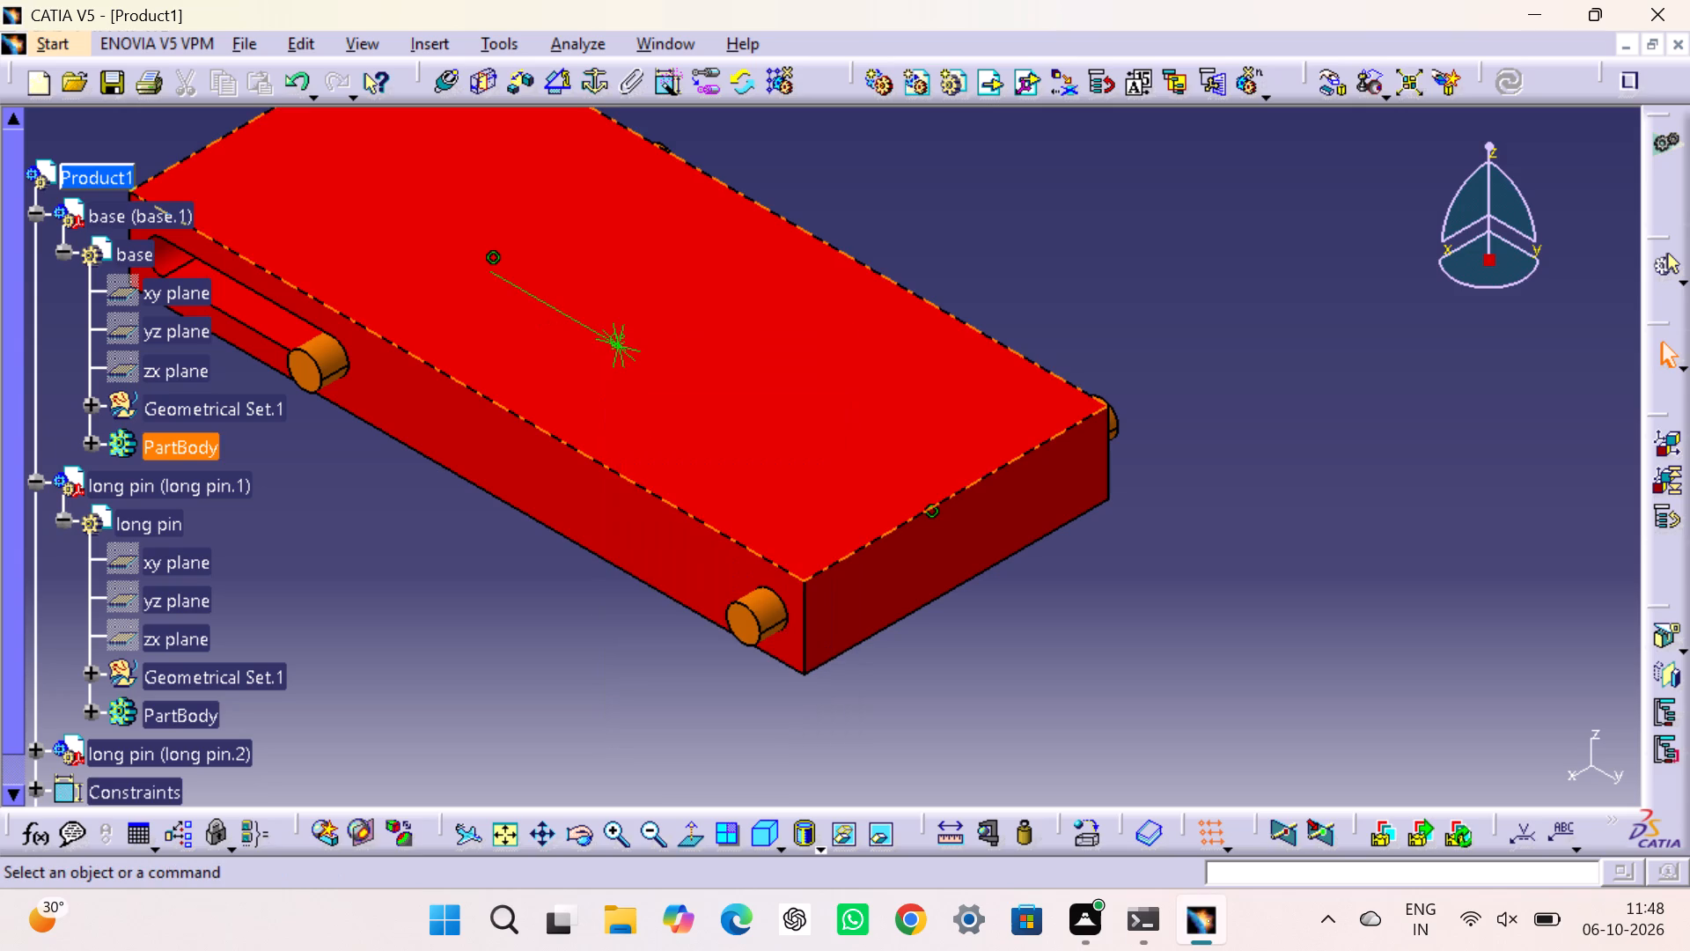
{"action": "right_click", "coordinate": [618, 346]}
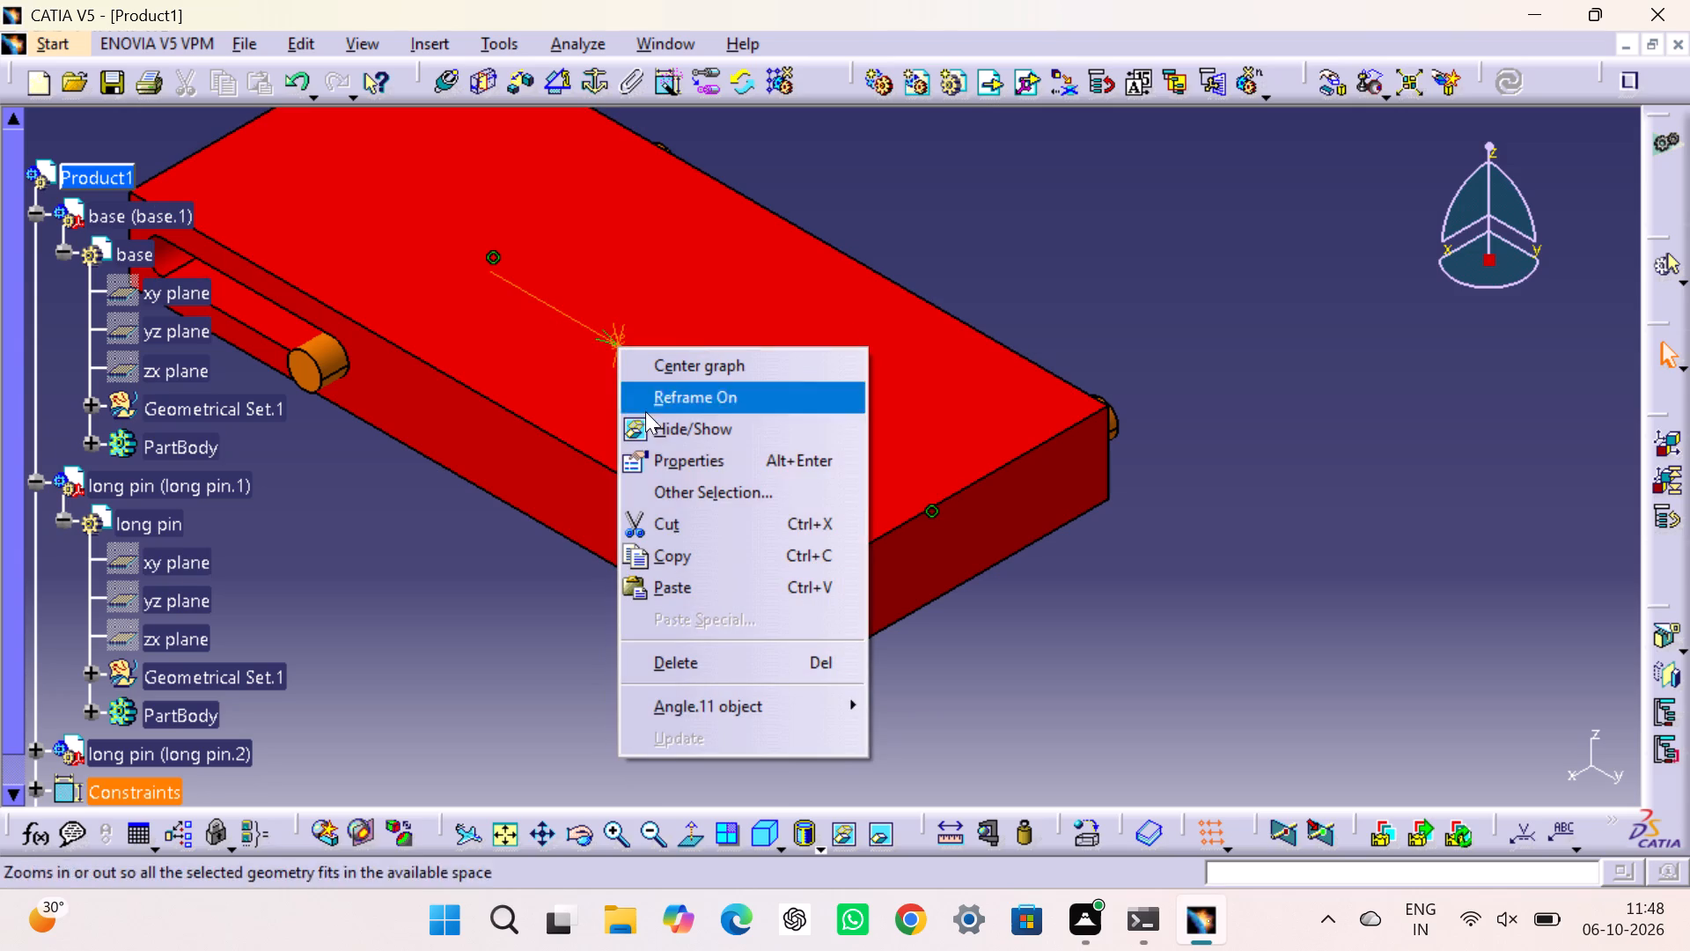
{"action": "left_click", "coordinate": [704, 437]}
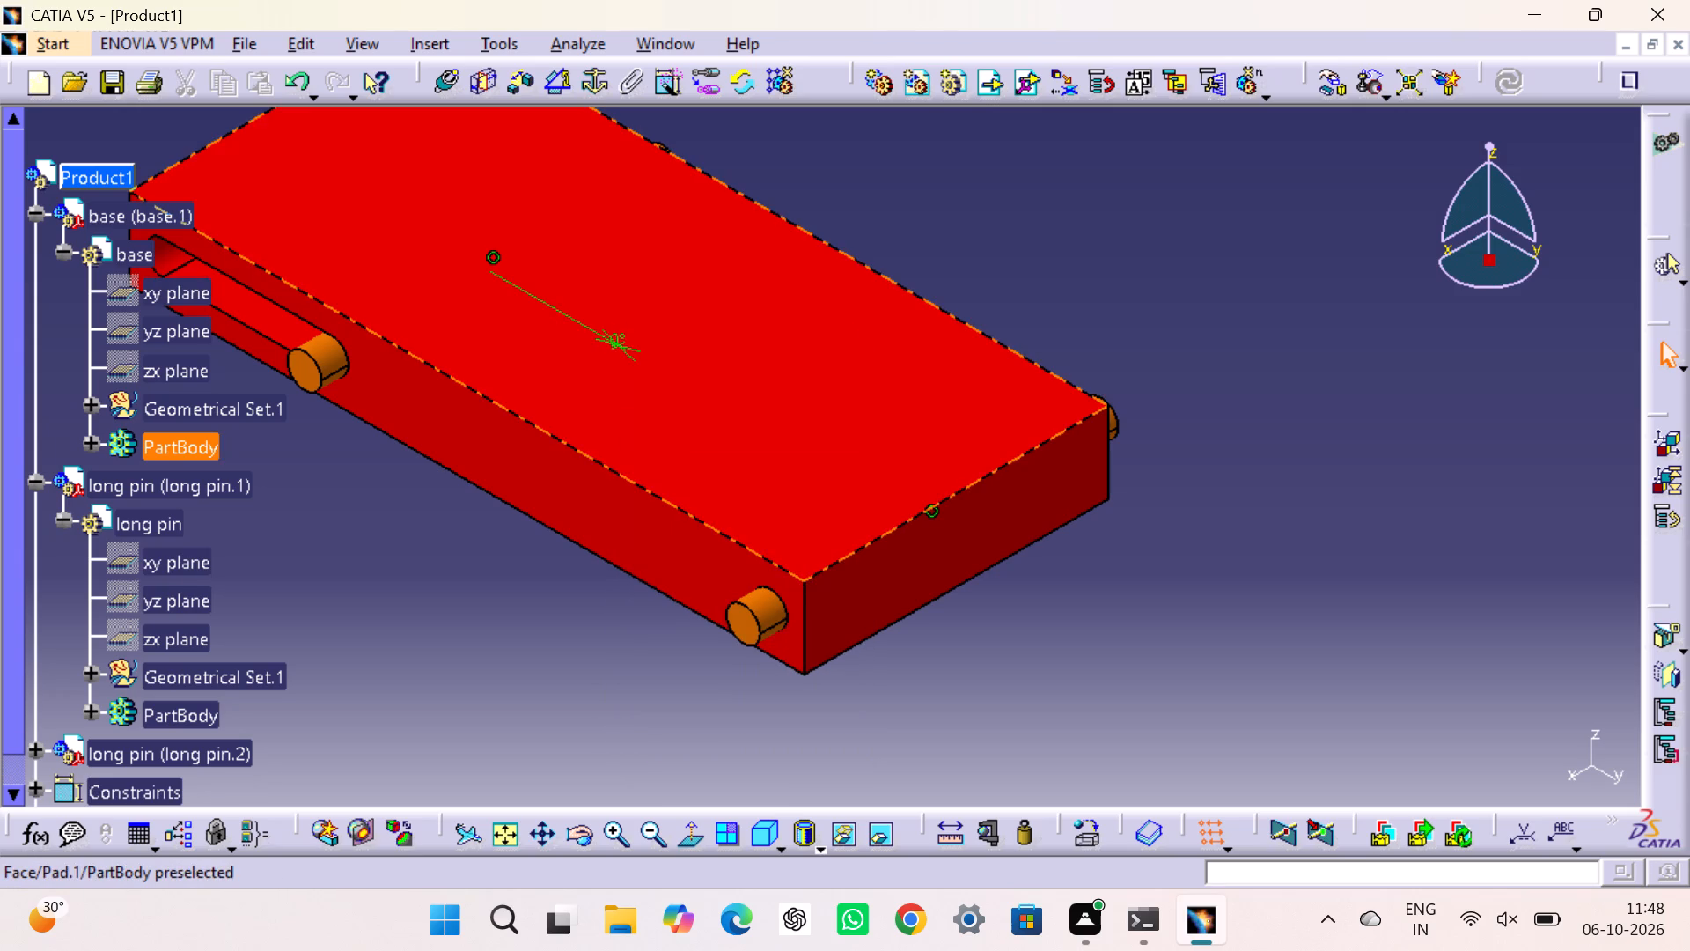
{"action": "right_click", "coordinate": [596, 327]}
{"action": "left_click", "coordinate": [657, 407]}
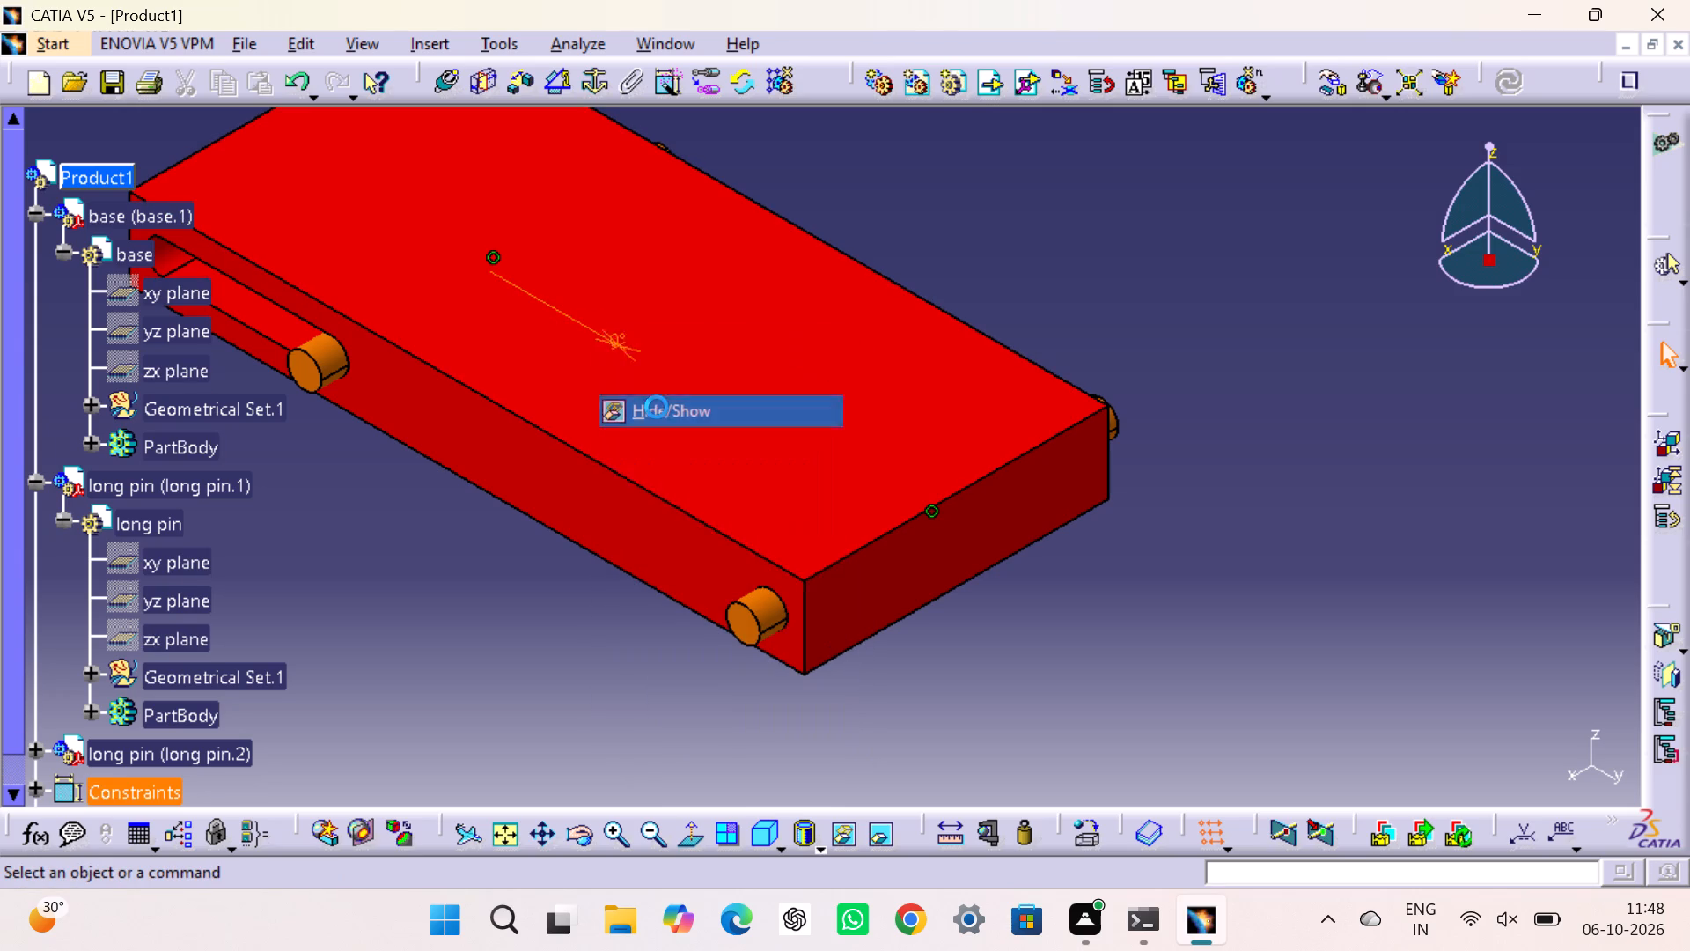
{"action": "left_click", "coordinate": [1100, 276]}
Collapse the first long pin's branch in the specification tree.
{"action": "scroll", "coordinate": [548, 560], "scroll_direction": "down", "scroll_amount": 1}
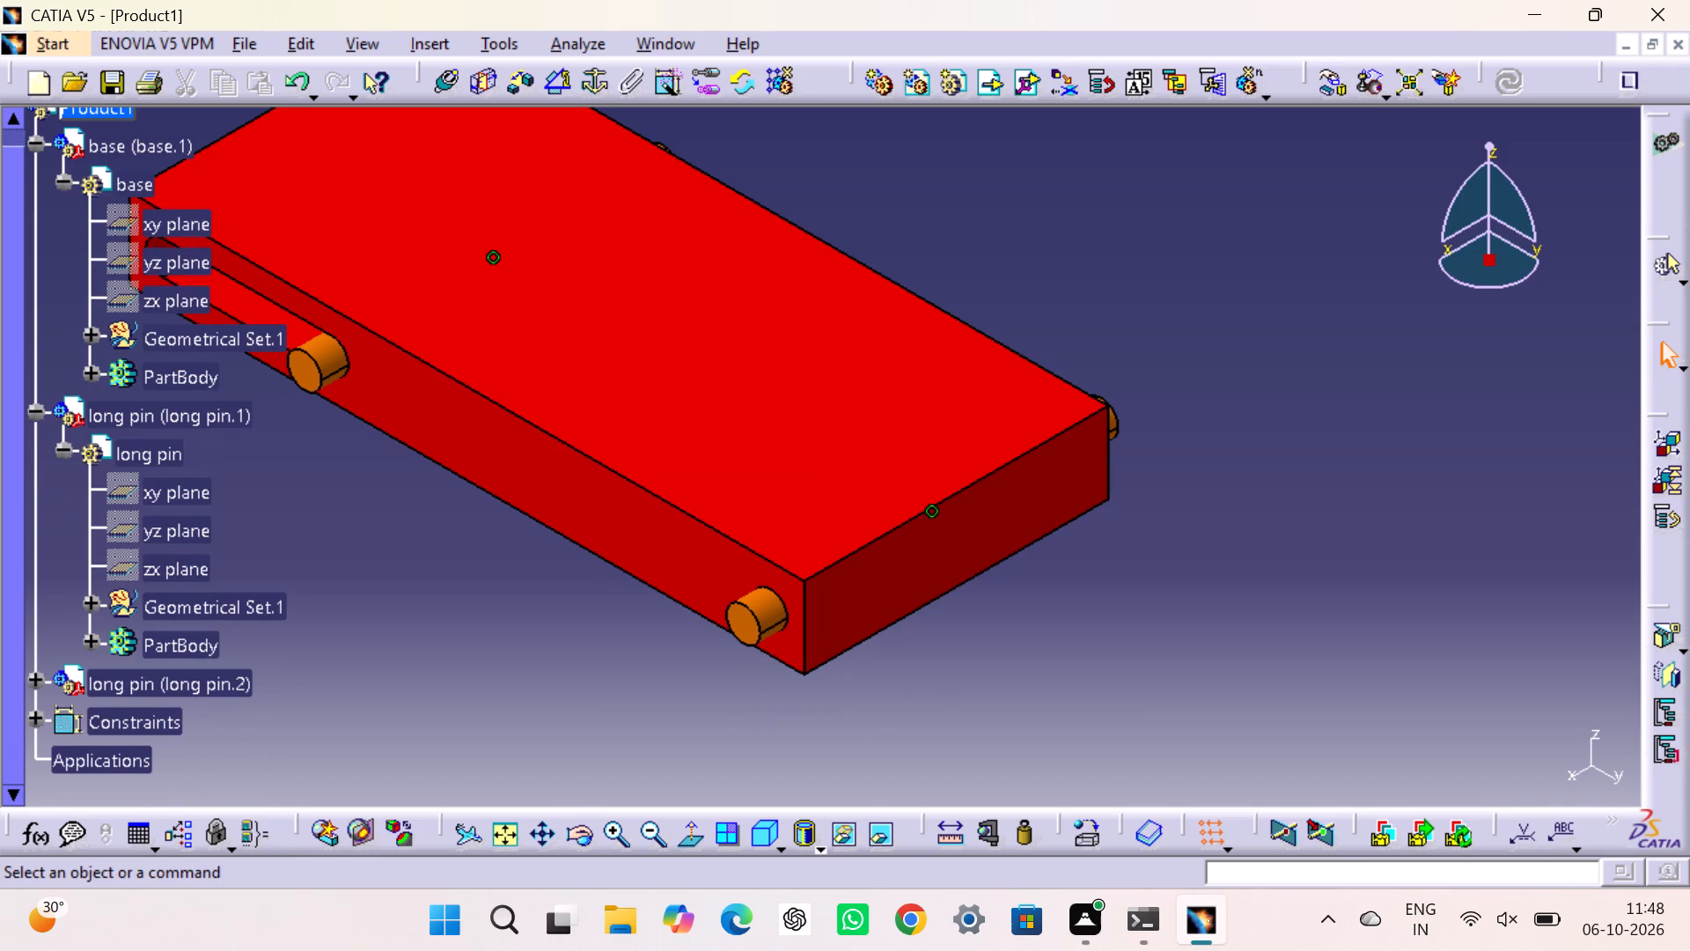
{"action": "middle_click_drag", "start_coordinate": [548, 564], "coordinate": [828, 623]}
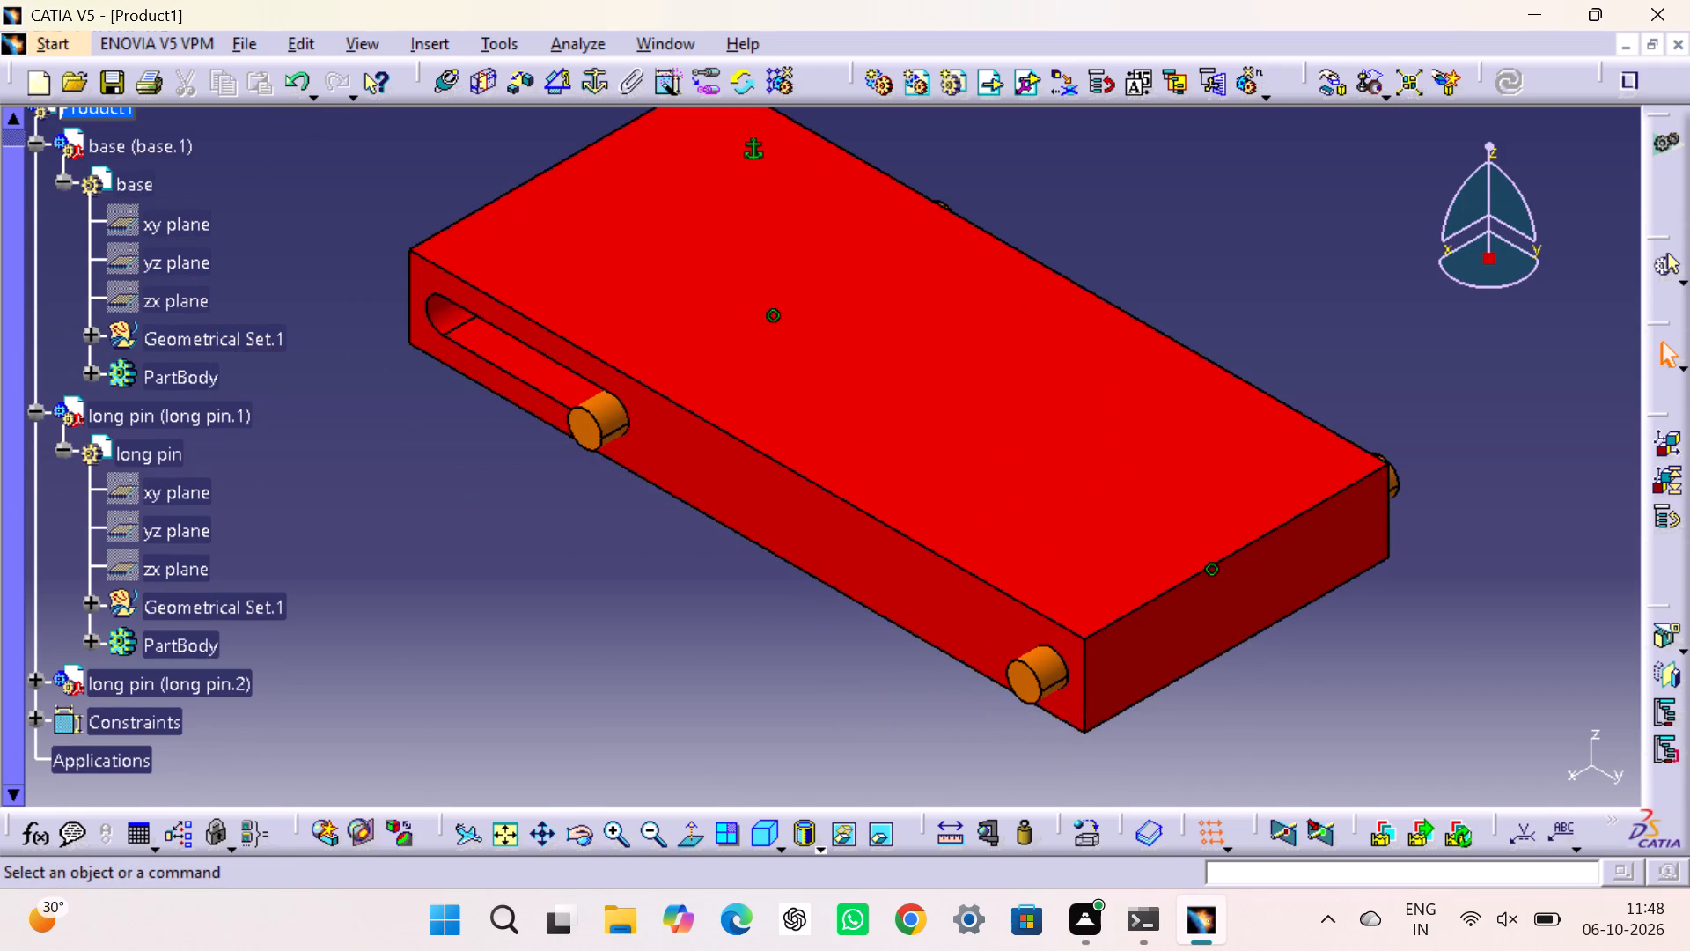
{"action": "left_click", "coordinate": [33, 405]}
{"action": "left_click", "coordinate": [468, 558]}
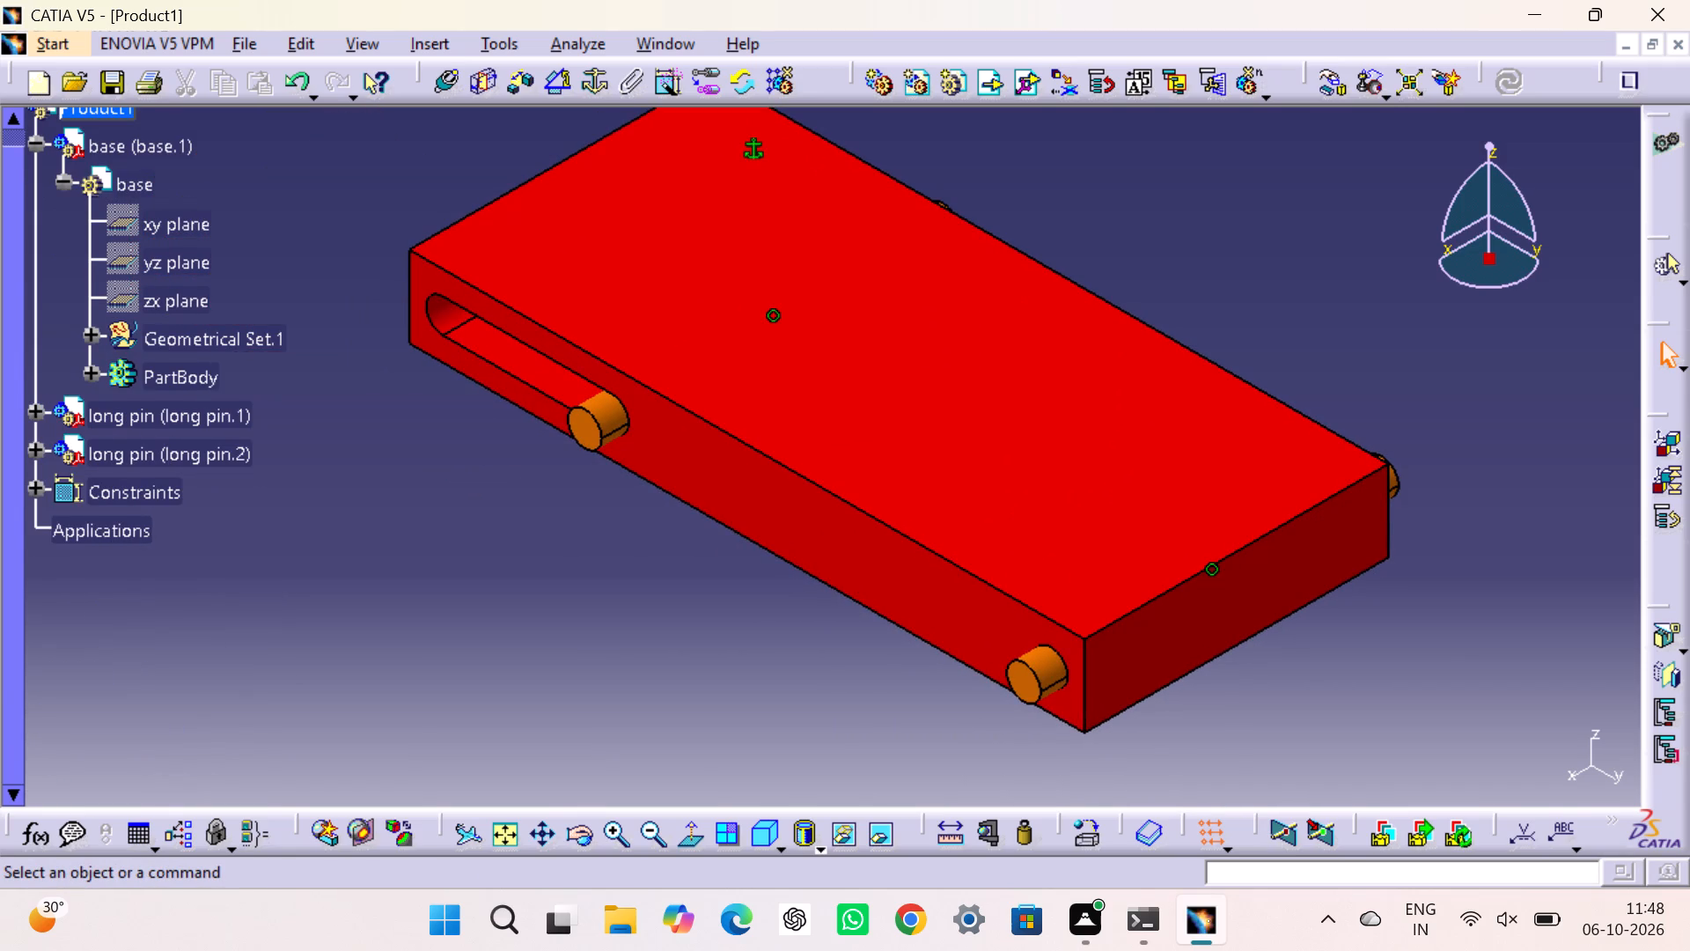
Start inserting an existing component into Product1.
{"action": "scroll", "coordinate": [256, 408], "scroll_direction": "up", "scroll_amount": 1}
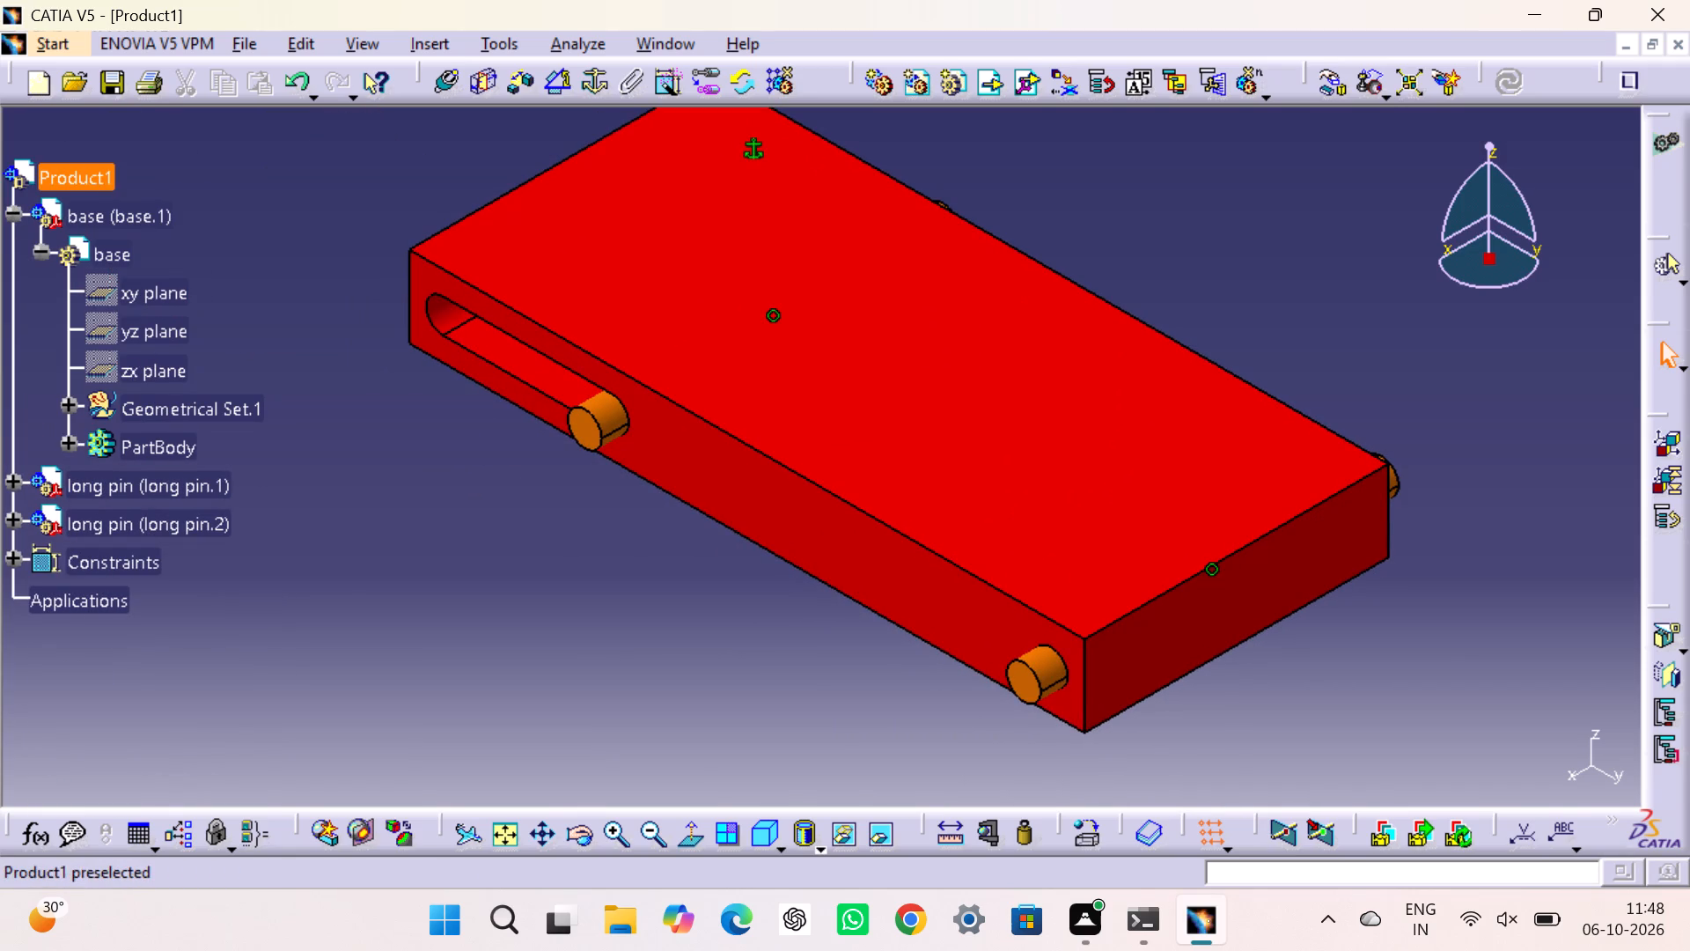
{"action": "right_click", "coordinate": [93, 176]}
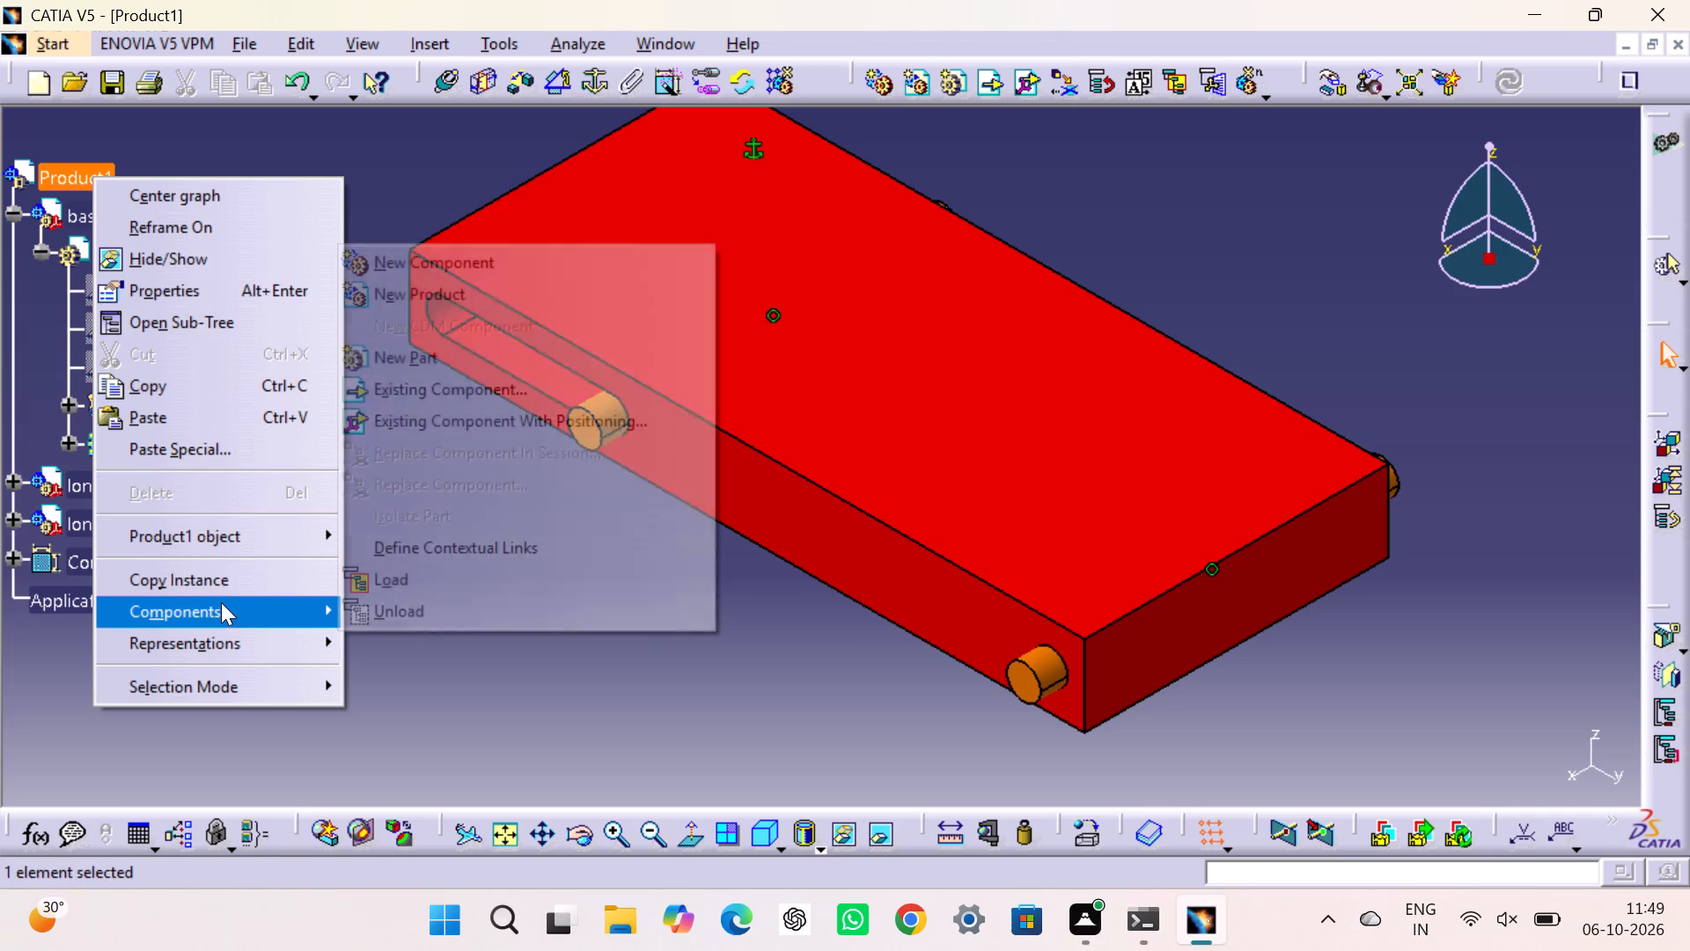
{"action": "left_click", "coordinate": [506, 396]}
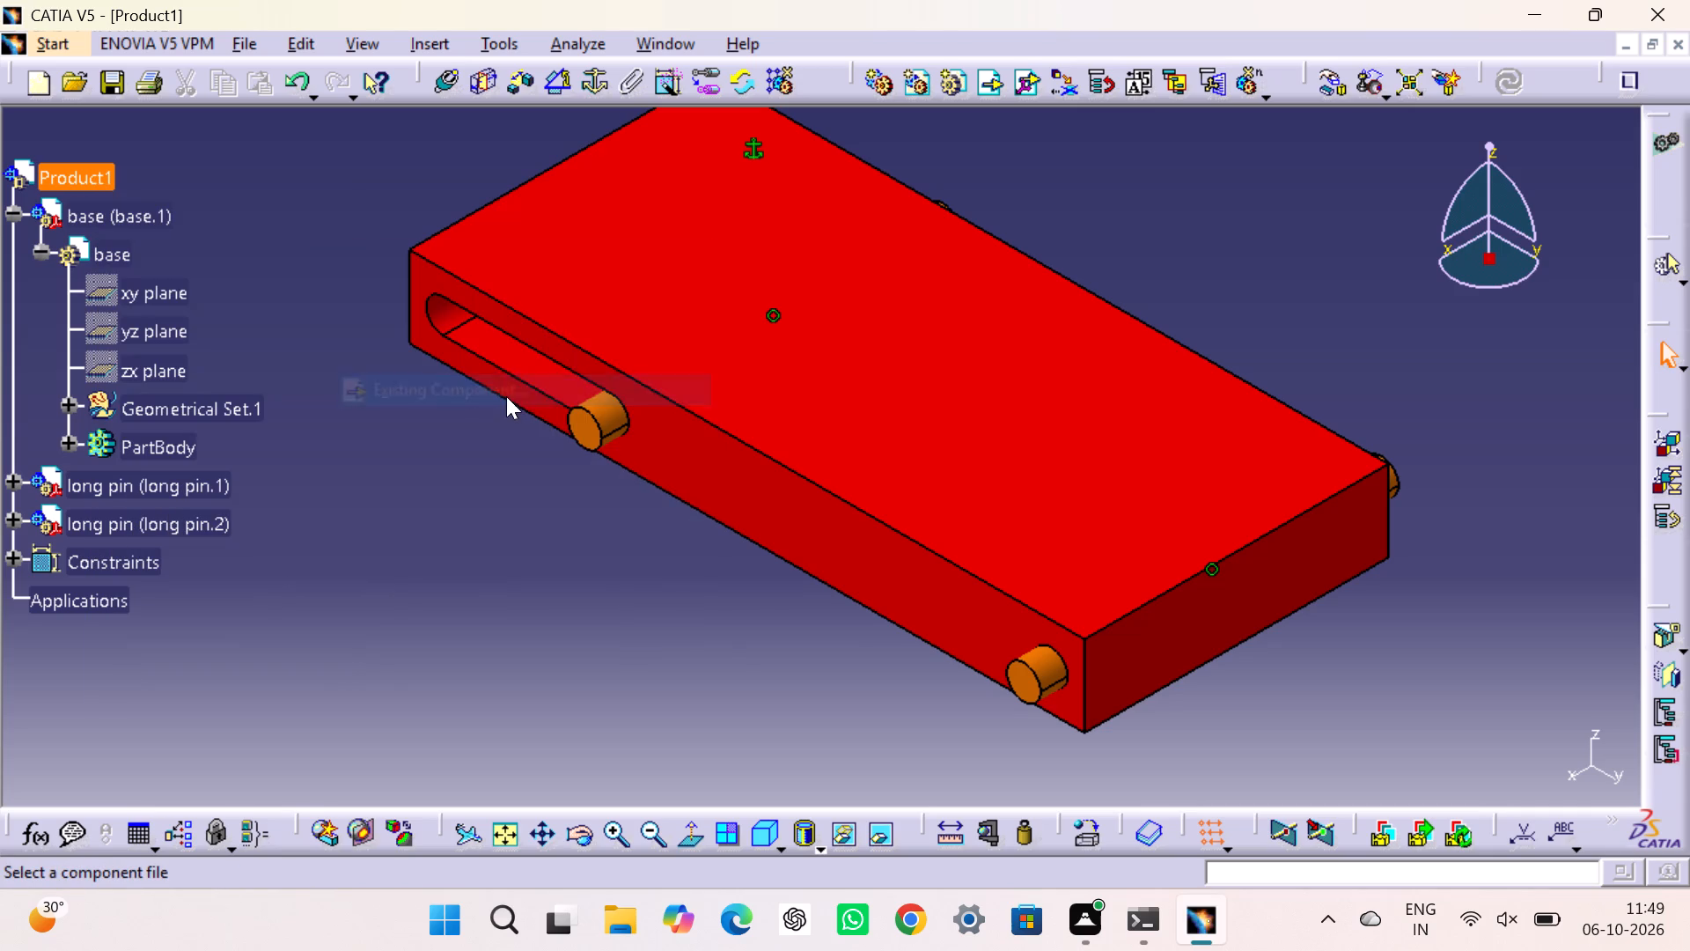
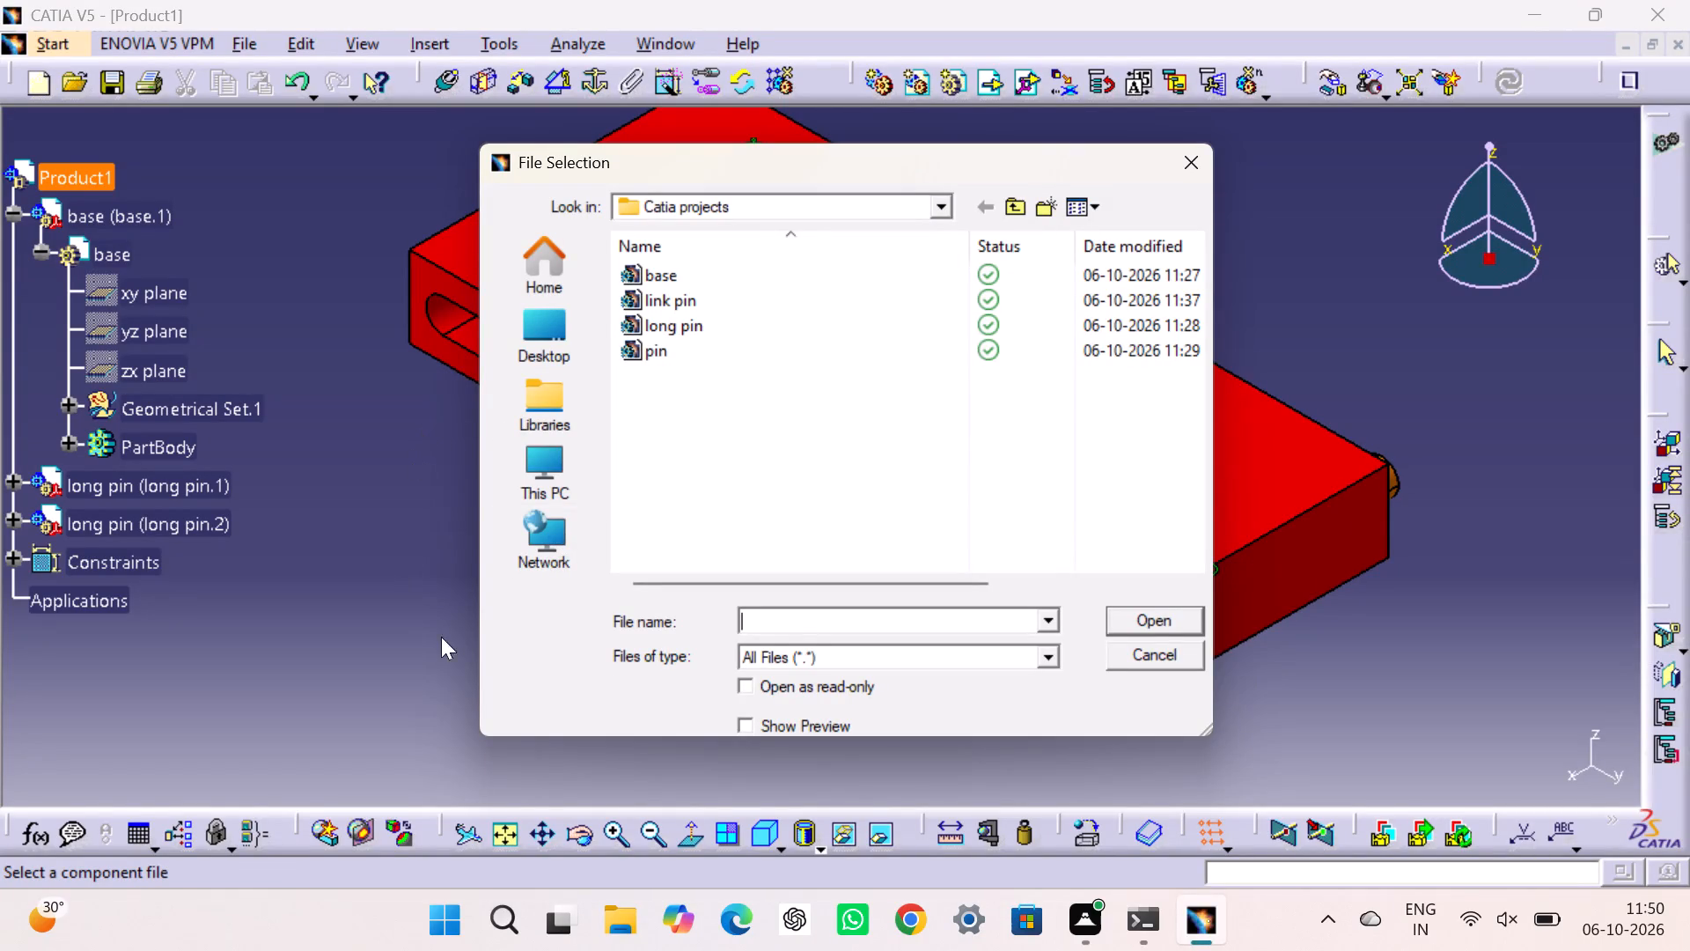
Insert the saved link pin part from the Catia projects folder into Product1.
{"action": "left_click", "coordinate": [728, 302]}
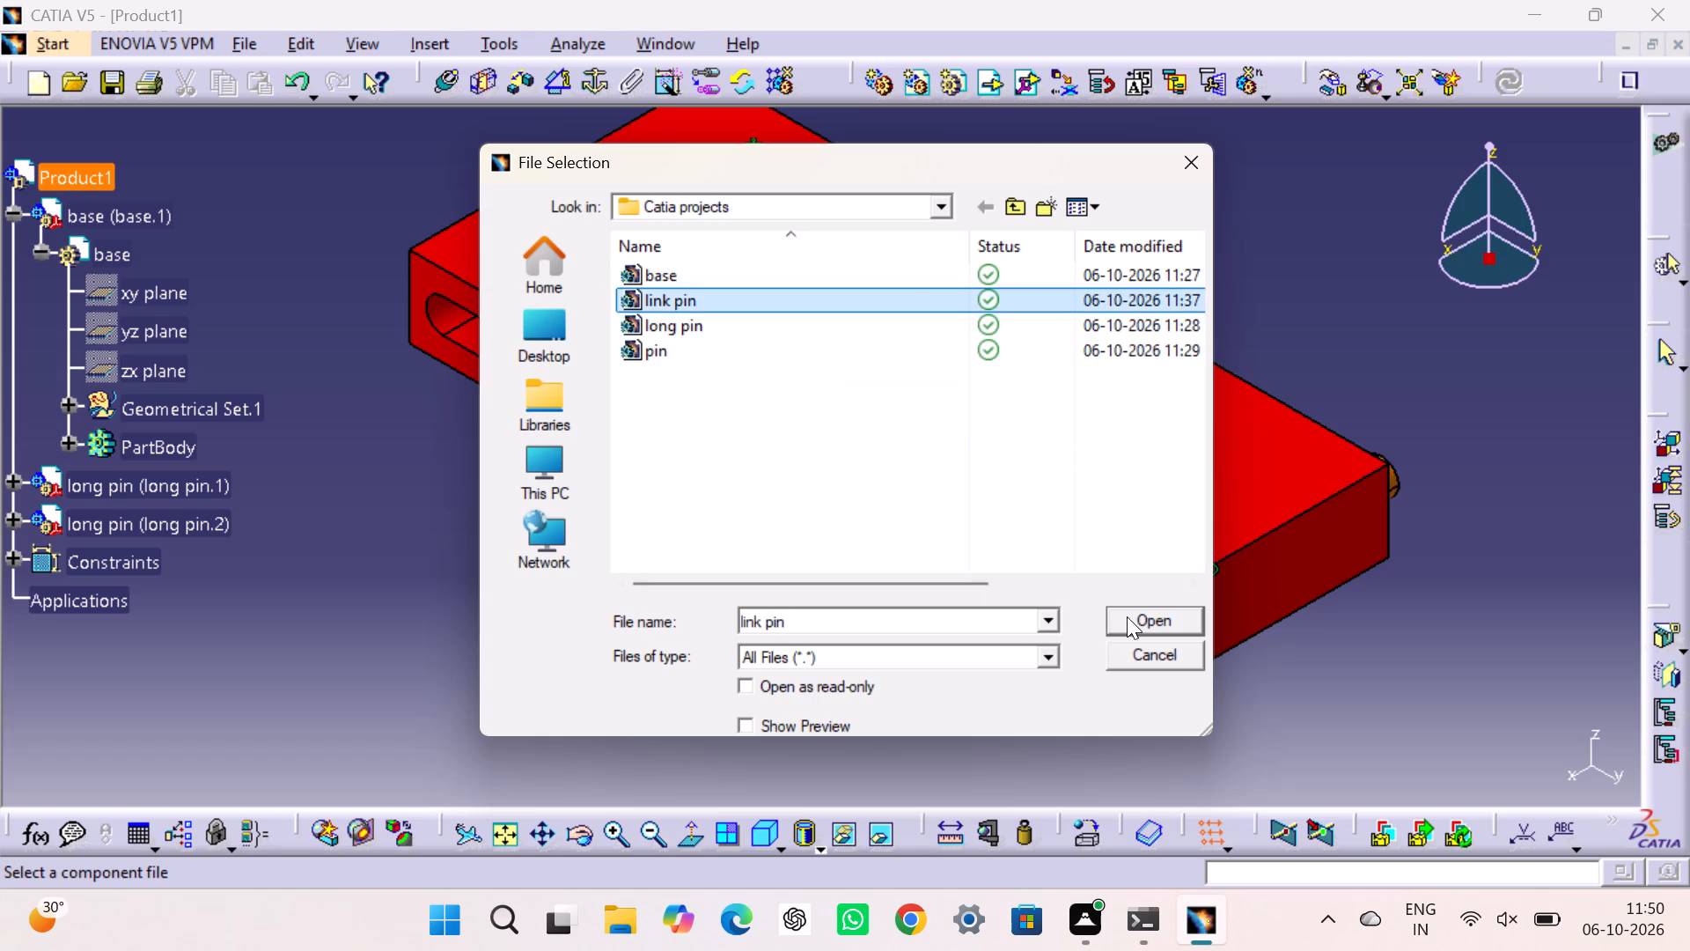
{"action": "left_click", "coordinate": [1127, 616]}
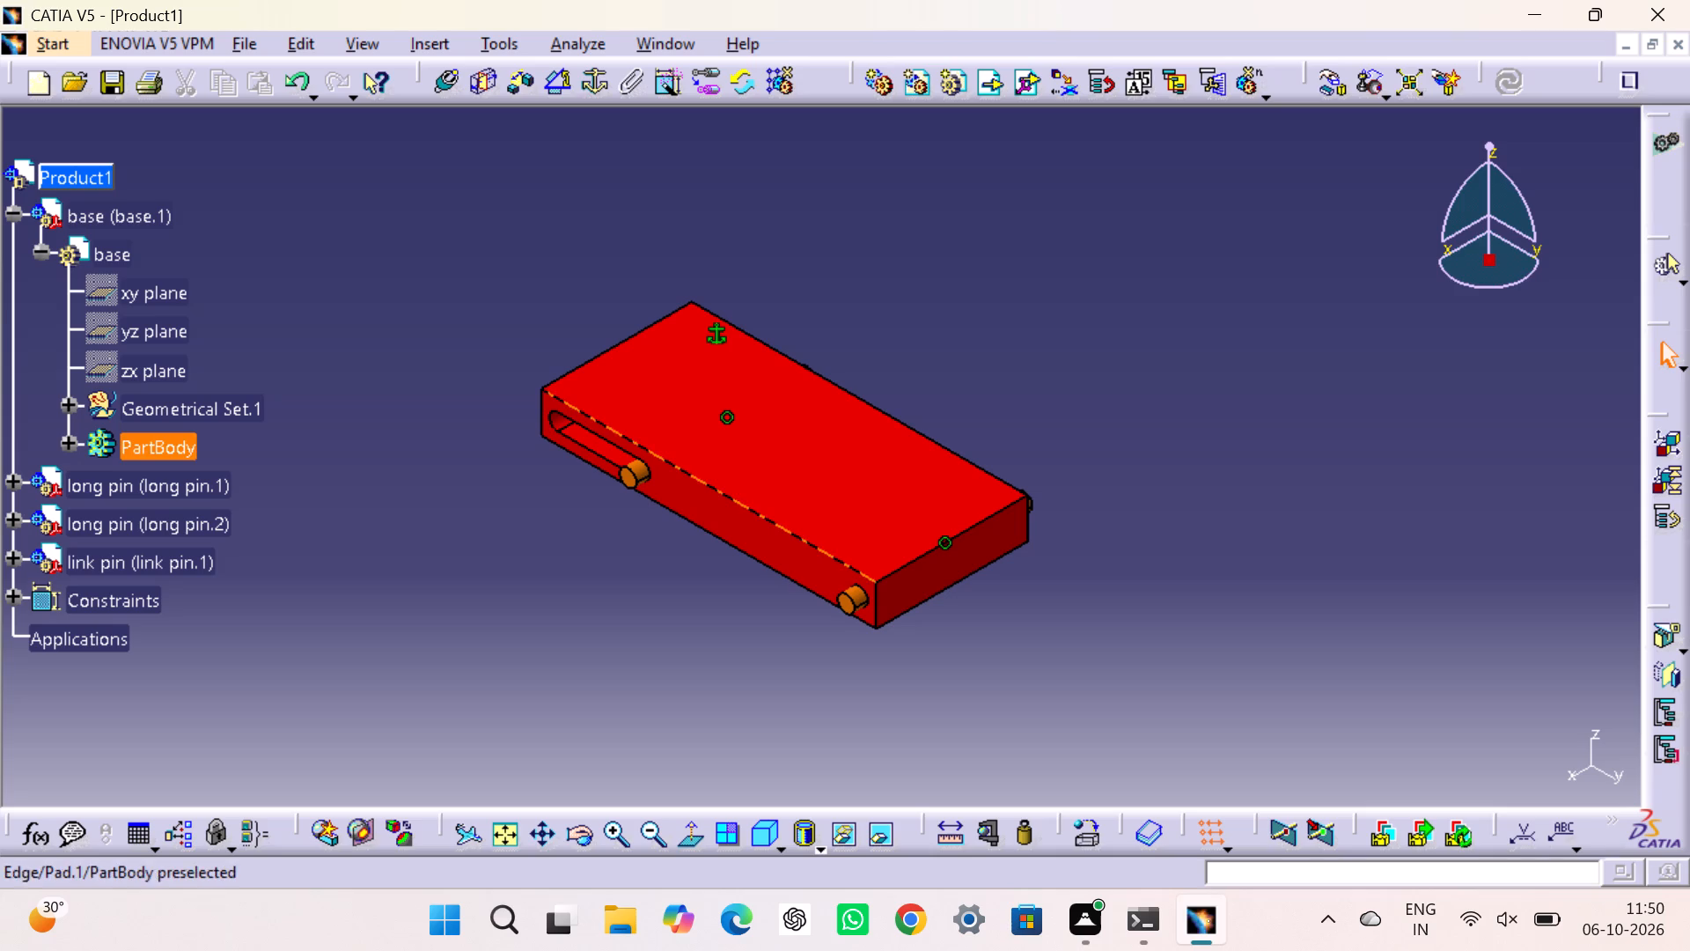
Manipulate the base and the link pin along the Z axis, bringing the link pin clear below the base.
{"action": "middle_click_drag", "start_coordinate": [643, 533], "coordinate": [706, 438]}
{"action": "right_click", "coordinate": [643, 533]}
{"action": "right_click_drag", "start_coordinate": [643, 531], "coordinate": [706, 438]}
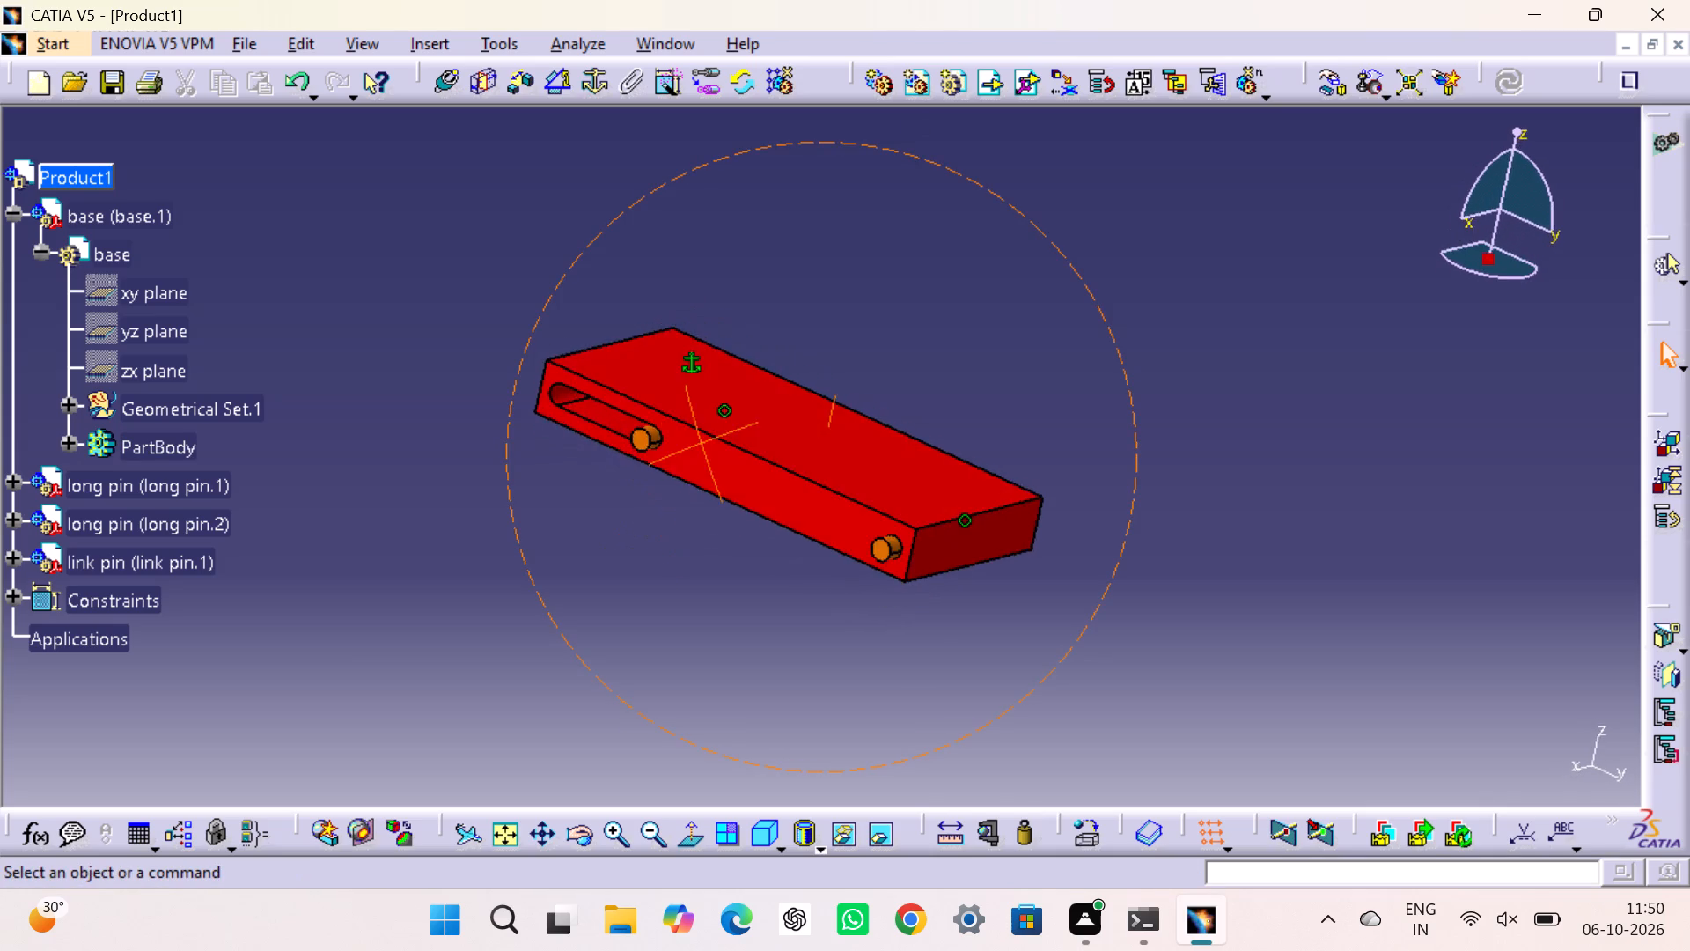
{"action": "middle_click_drag", "start_coordinate": [706, 438], "coordinate": [929, 458]}
{"action": "right_click_drag", "start_coordinate": [706, 438], "coordinate": [929, 458]}
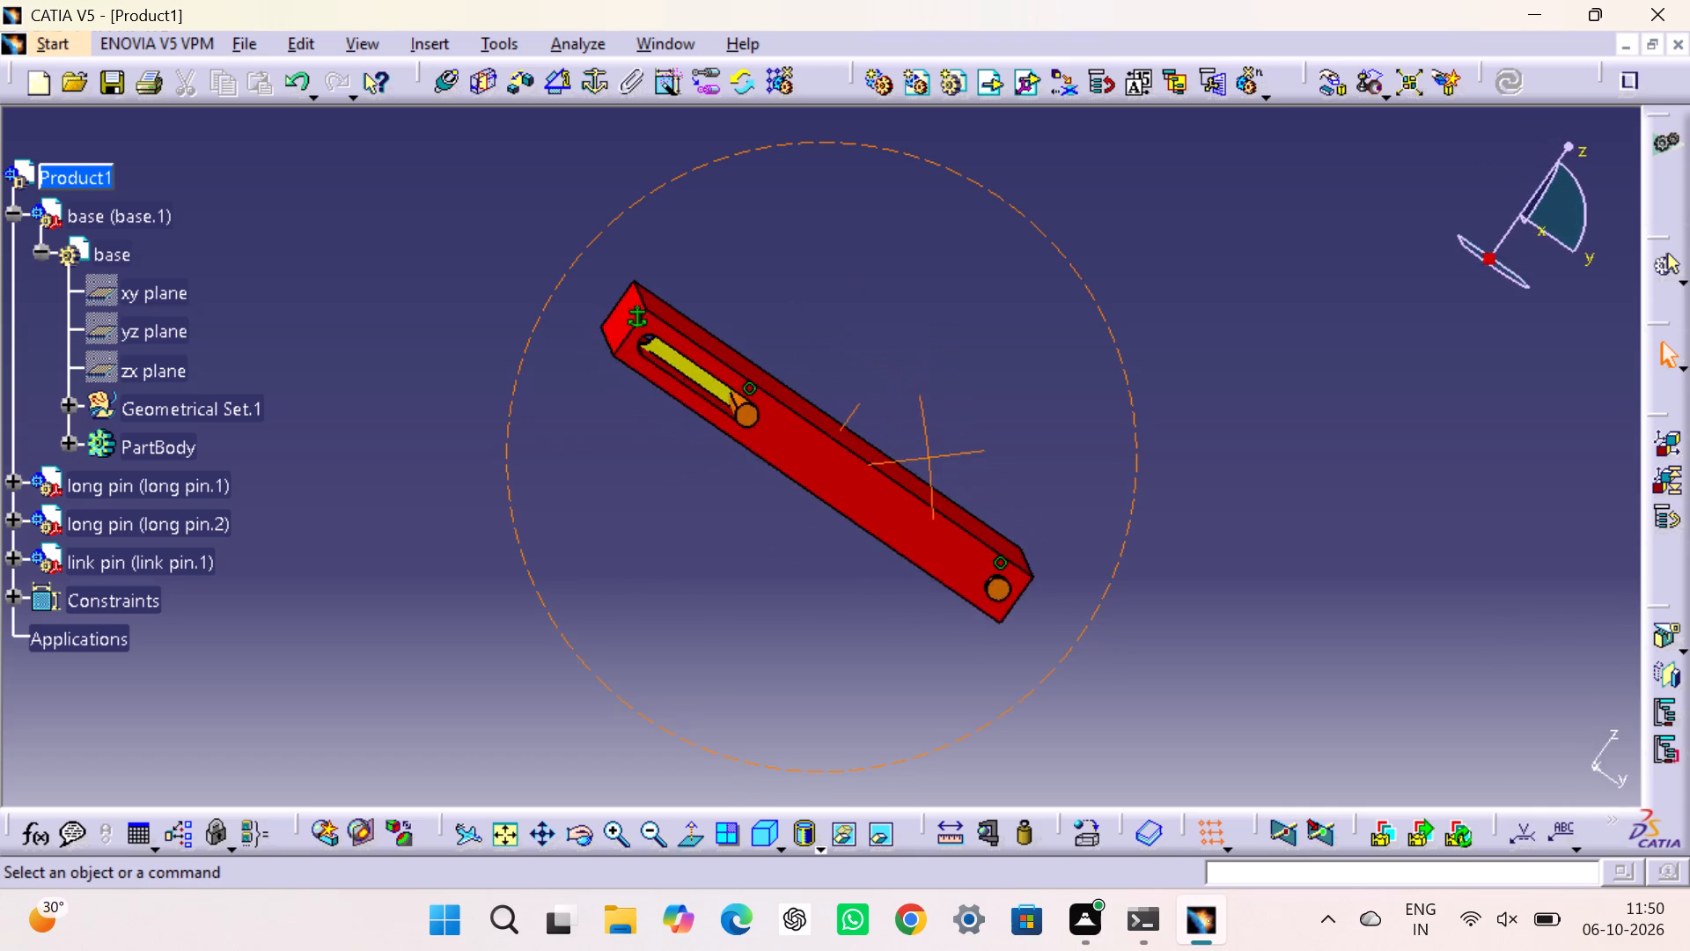
{"action": "middle_click_drag", "start_coordinate": [929, 458], "coordinate": [885, 459]}
{"action": "right_click_drag", "start_coordinate": [929, 458], "coordinate": [885, 459]}
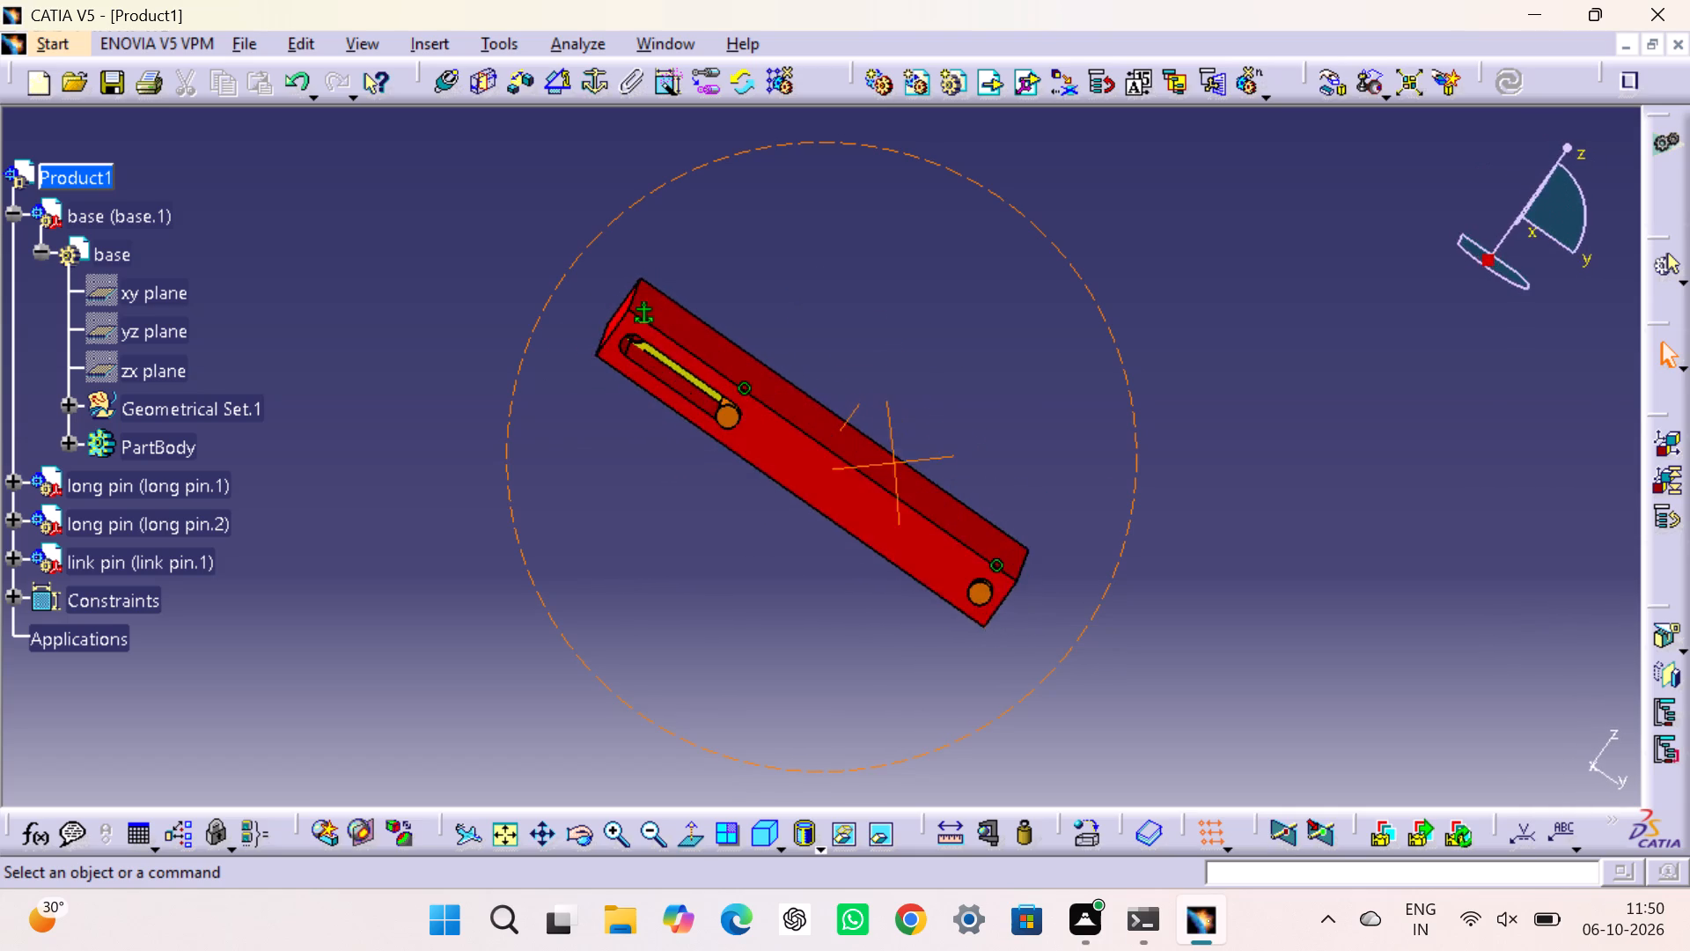
{"action": "middle_click_drag", "start_coordinate": [885, 459], "coordinate": [833, 279]}
{"action": "right_click_drag", "start_coordinate": [885, 459], "coordinate": [833, 279]}
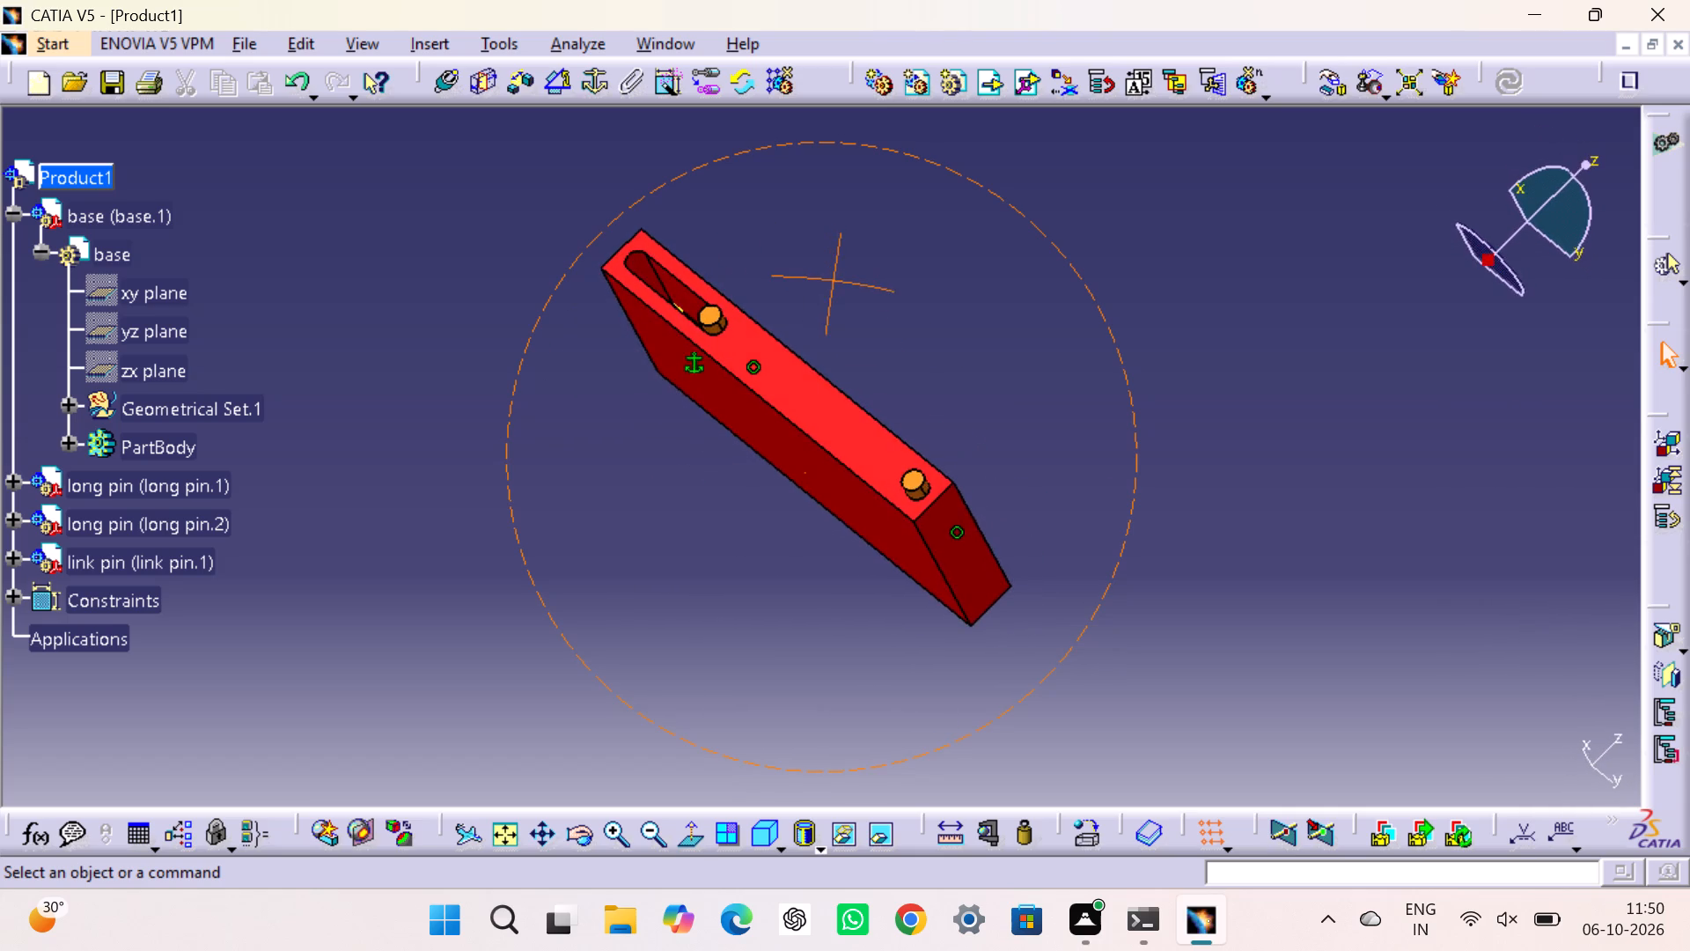
{"action": "middle_click_drag", "start_coordinate": [833, 279], "coordinate": [681, 302]}
{"action": "right_click_drag", "start_coordinate": [833, 279], "coordinate": [681, 302]}
{"action": "middle_click_drag", "start_coordinate": [681, 302], "coordinate": [680, 302]}
{"action": "left_click", "coordinate": [1023, 383]}
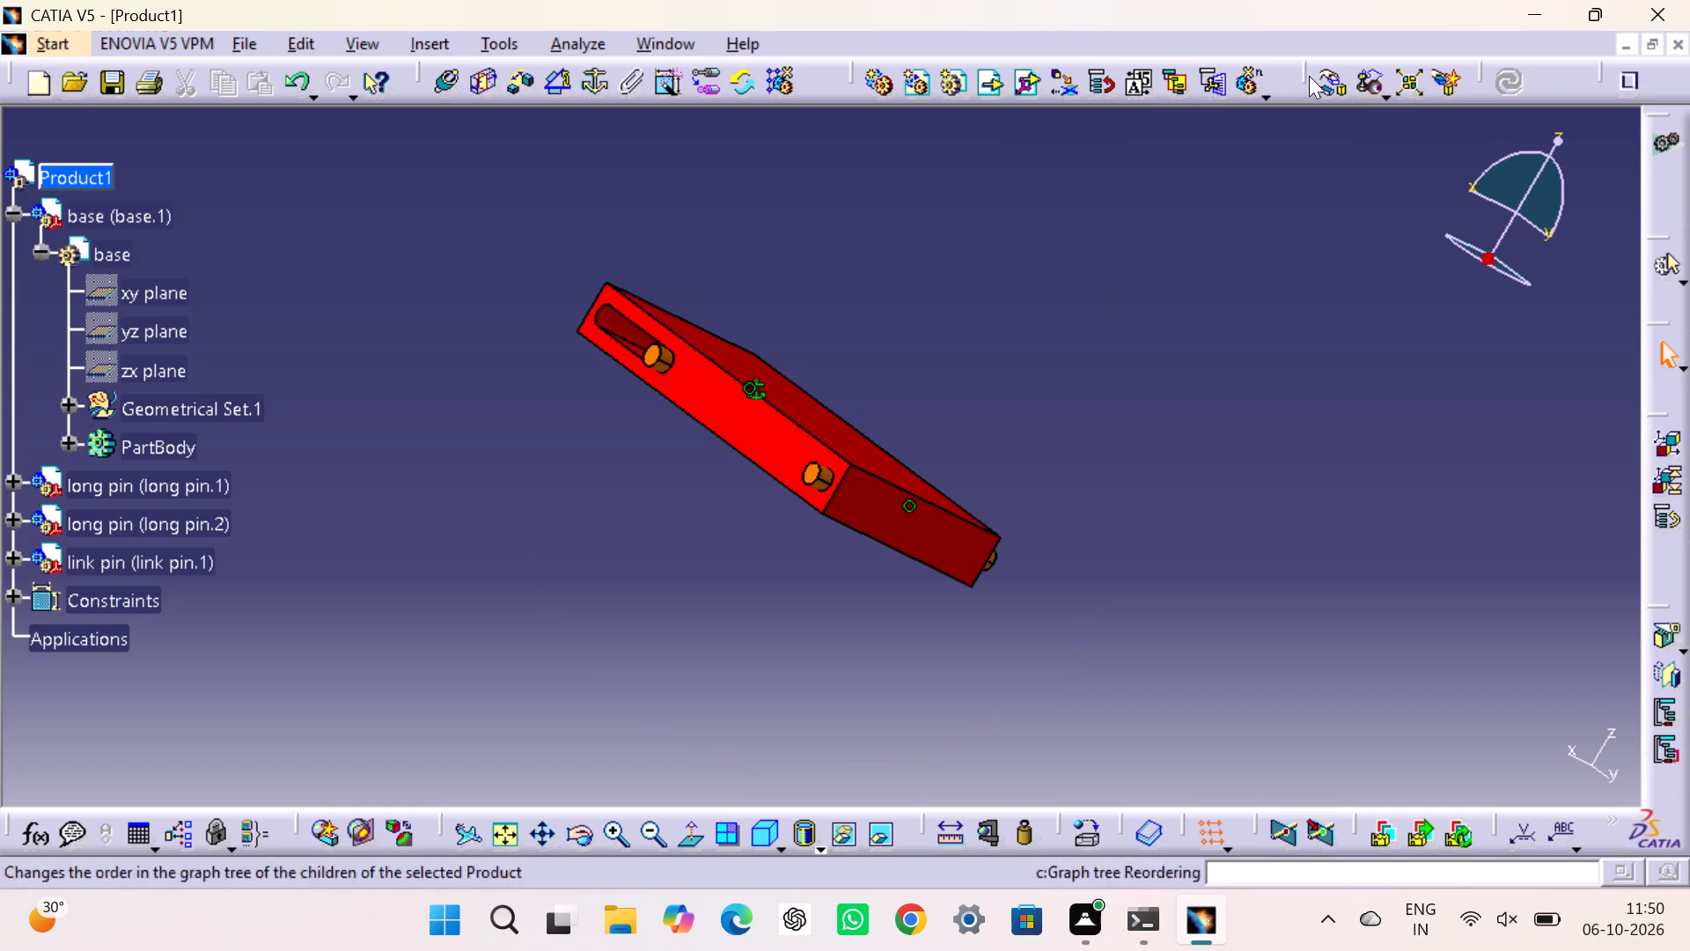
{"action": "left_click", "coordinate": [1334, 82]}
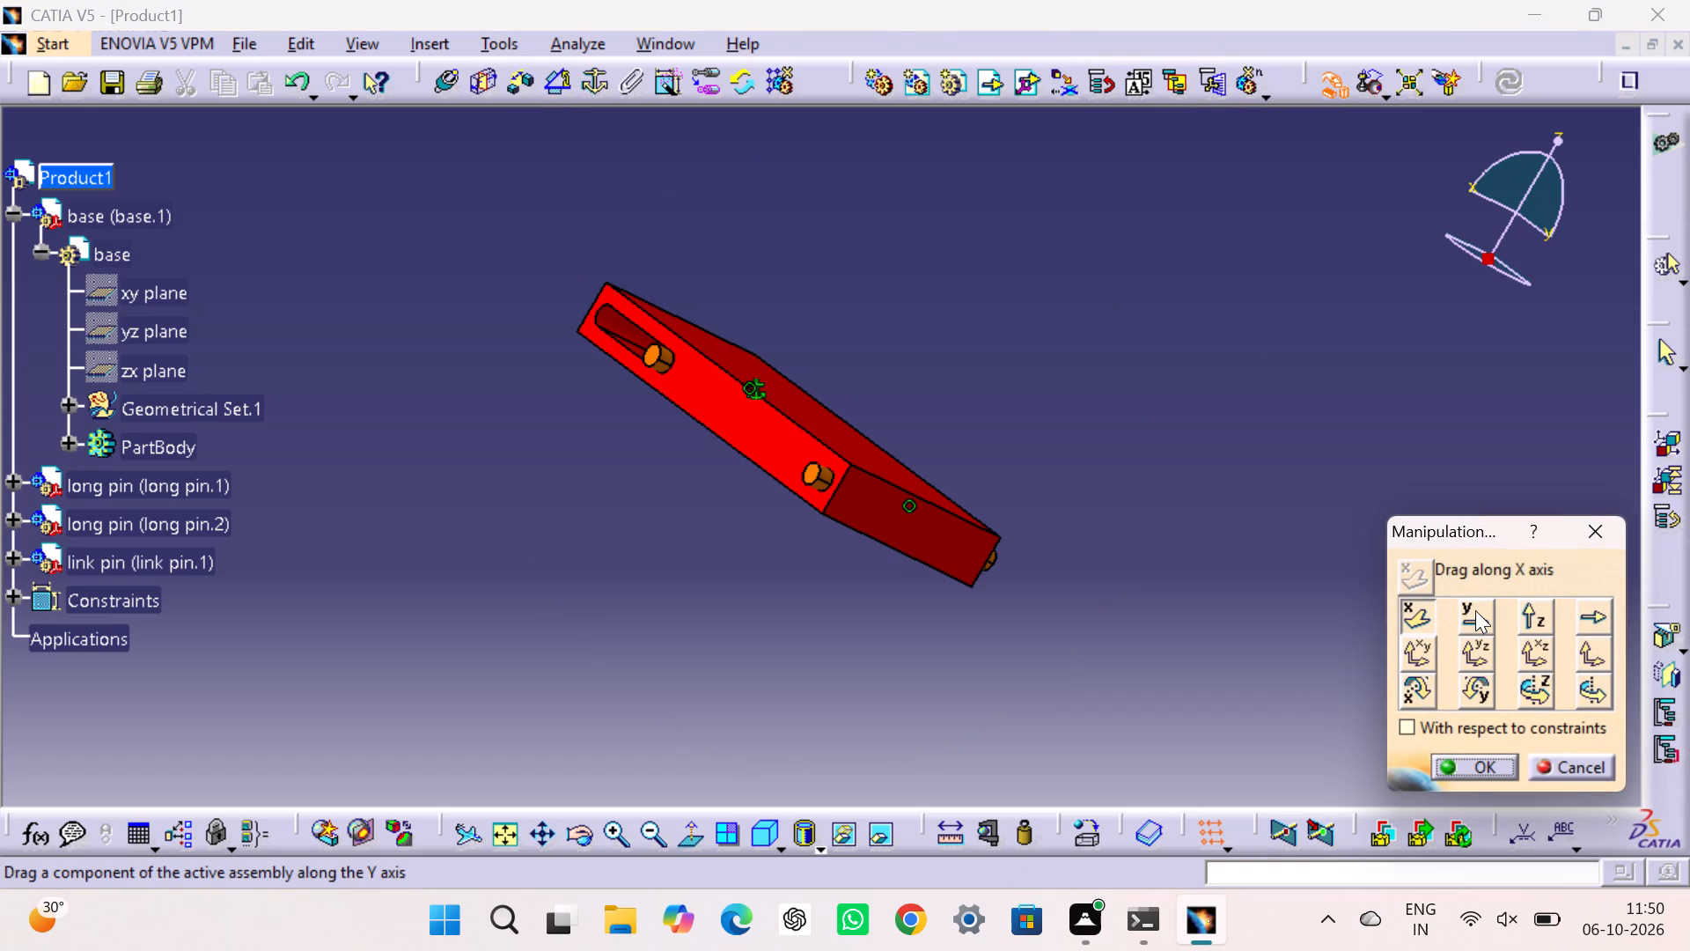
{"action": "left_click", "coordinate": [1524, 607]}
{"action": "left_click_drag", "start_coordinate": [845, 474], "coordinate": [795, 568]}
{"action": "left_click_drag", "start_coordinate": [819, 447], "coordinate": [586, 483]}
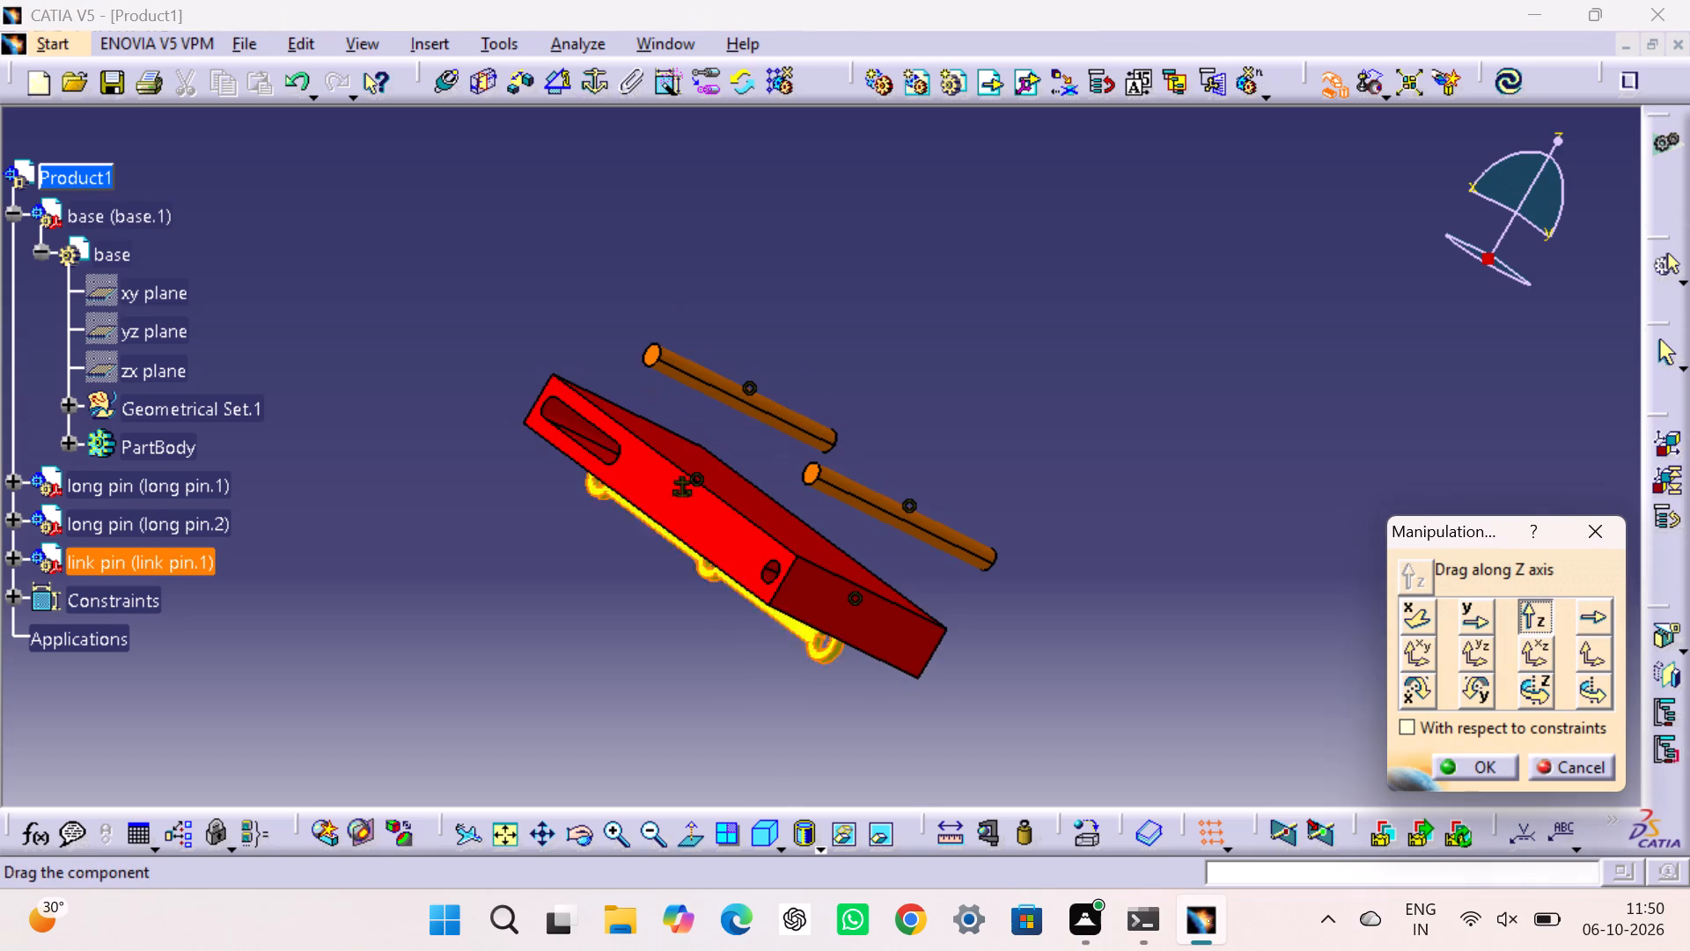
{"action": "left_click_drag", "start_coordinate": [586, 483], "coordinate": [444, 586]}
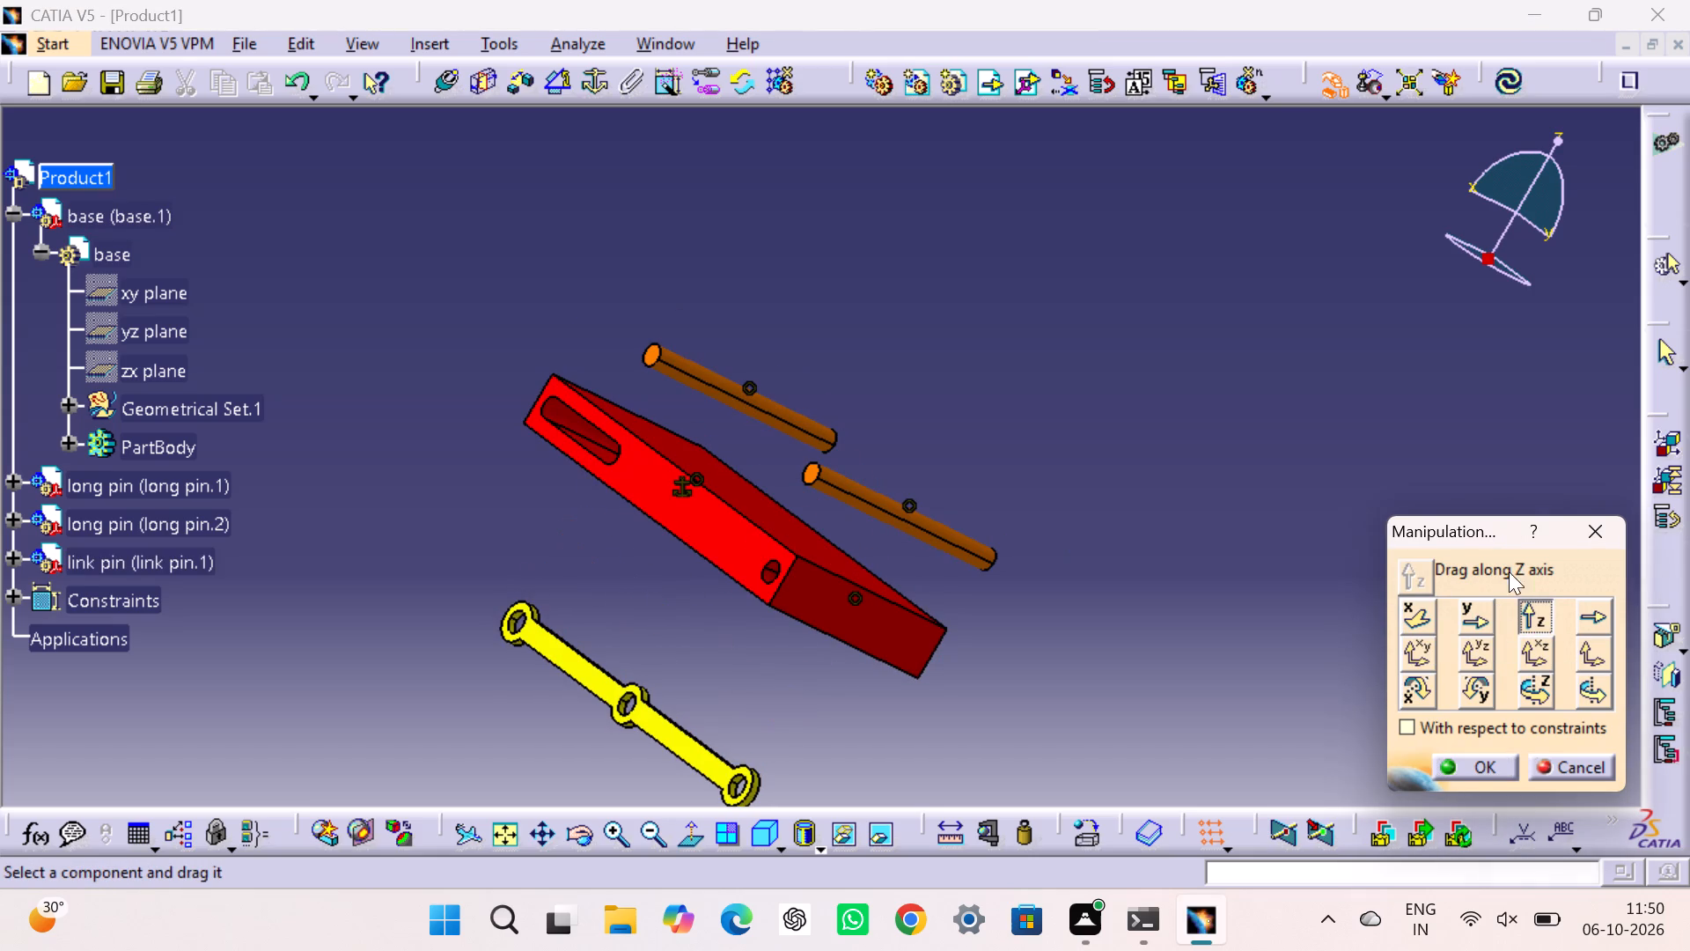
{"action": "left_click", "coordinate": [1463, 769]}
{"action": "left_click_drag", "start_coordinate": [1253, 475], "coordinate": [1254, 447]}
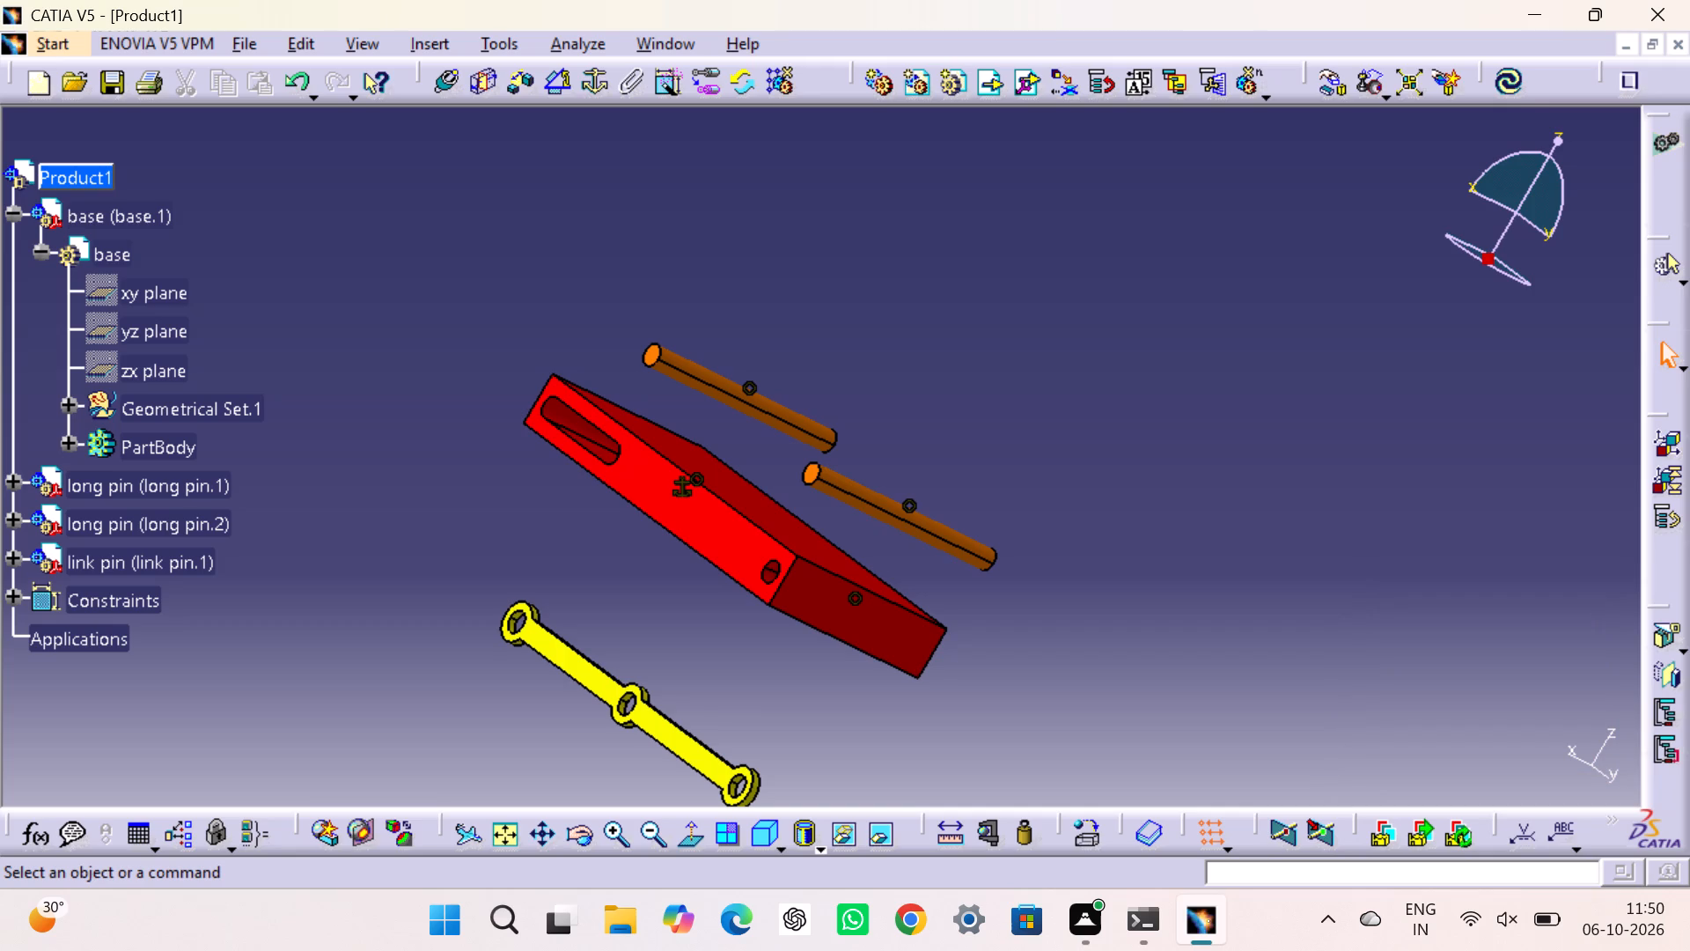
Update the product so the constrained components are repositioned.
{"action": "left_click", "coordinate": [1515, 93]}
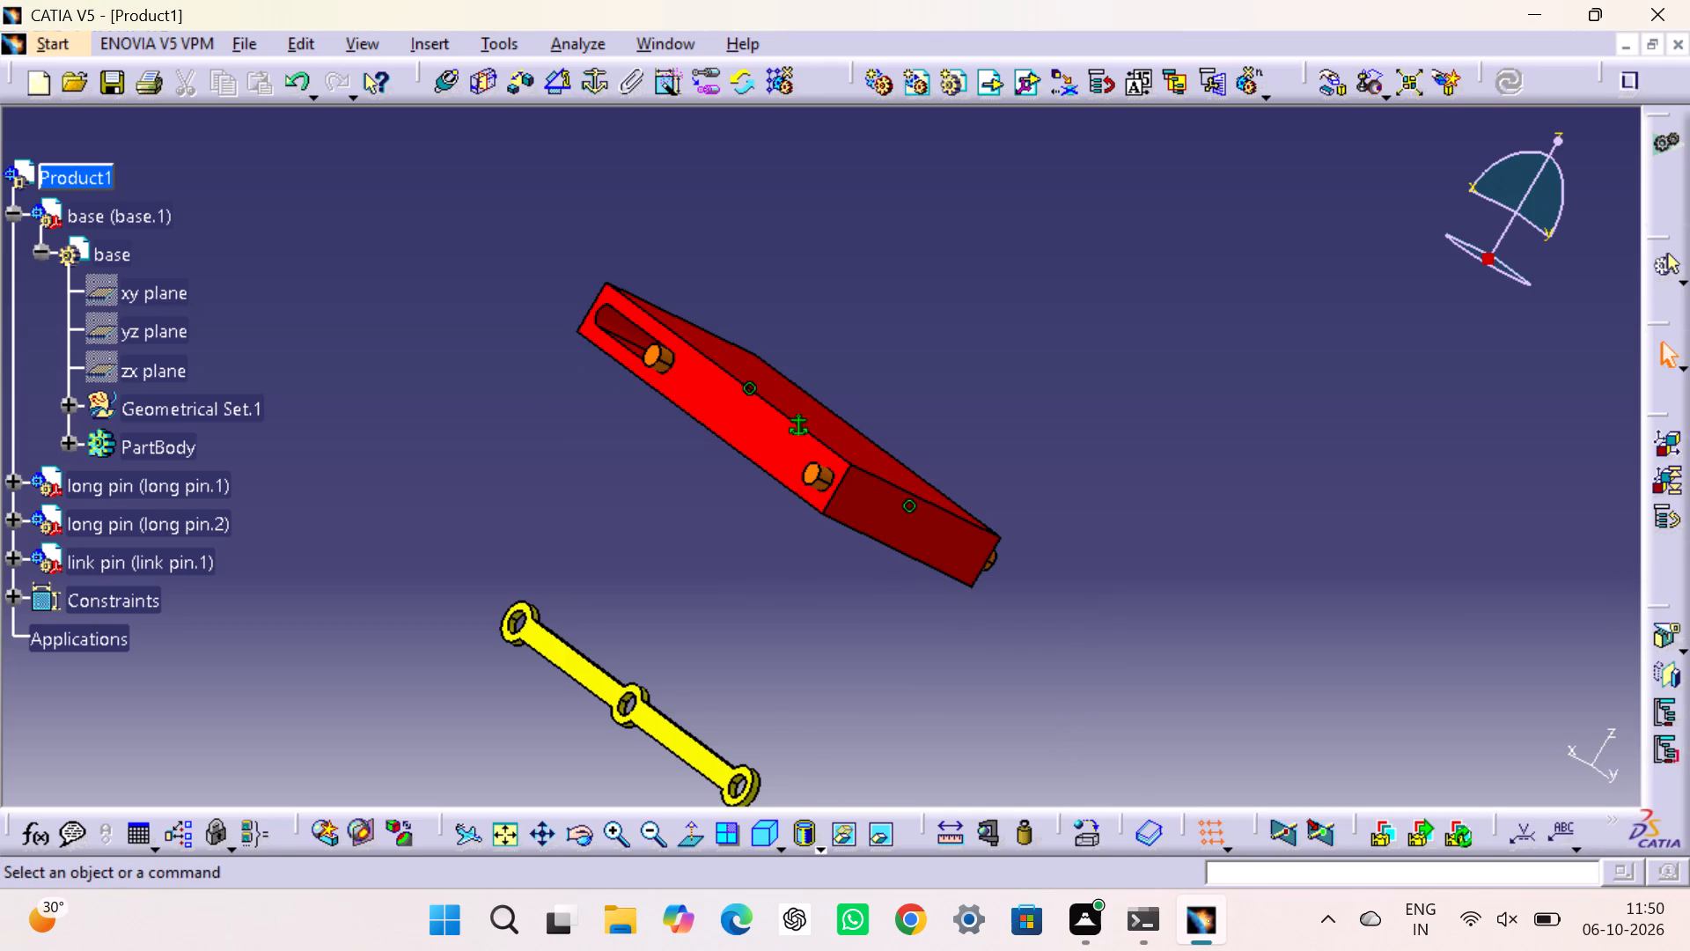
In isometric view, move the link pin along the YZ plane to sit beside the base's slotted side face.
{"action": "left_click", "coordinate": [759, 832]}
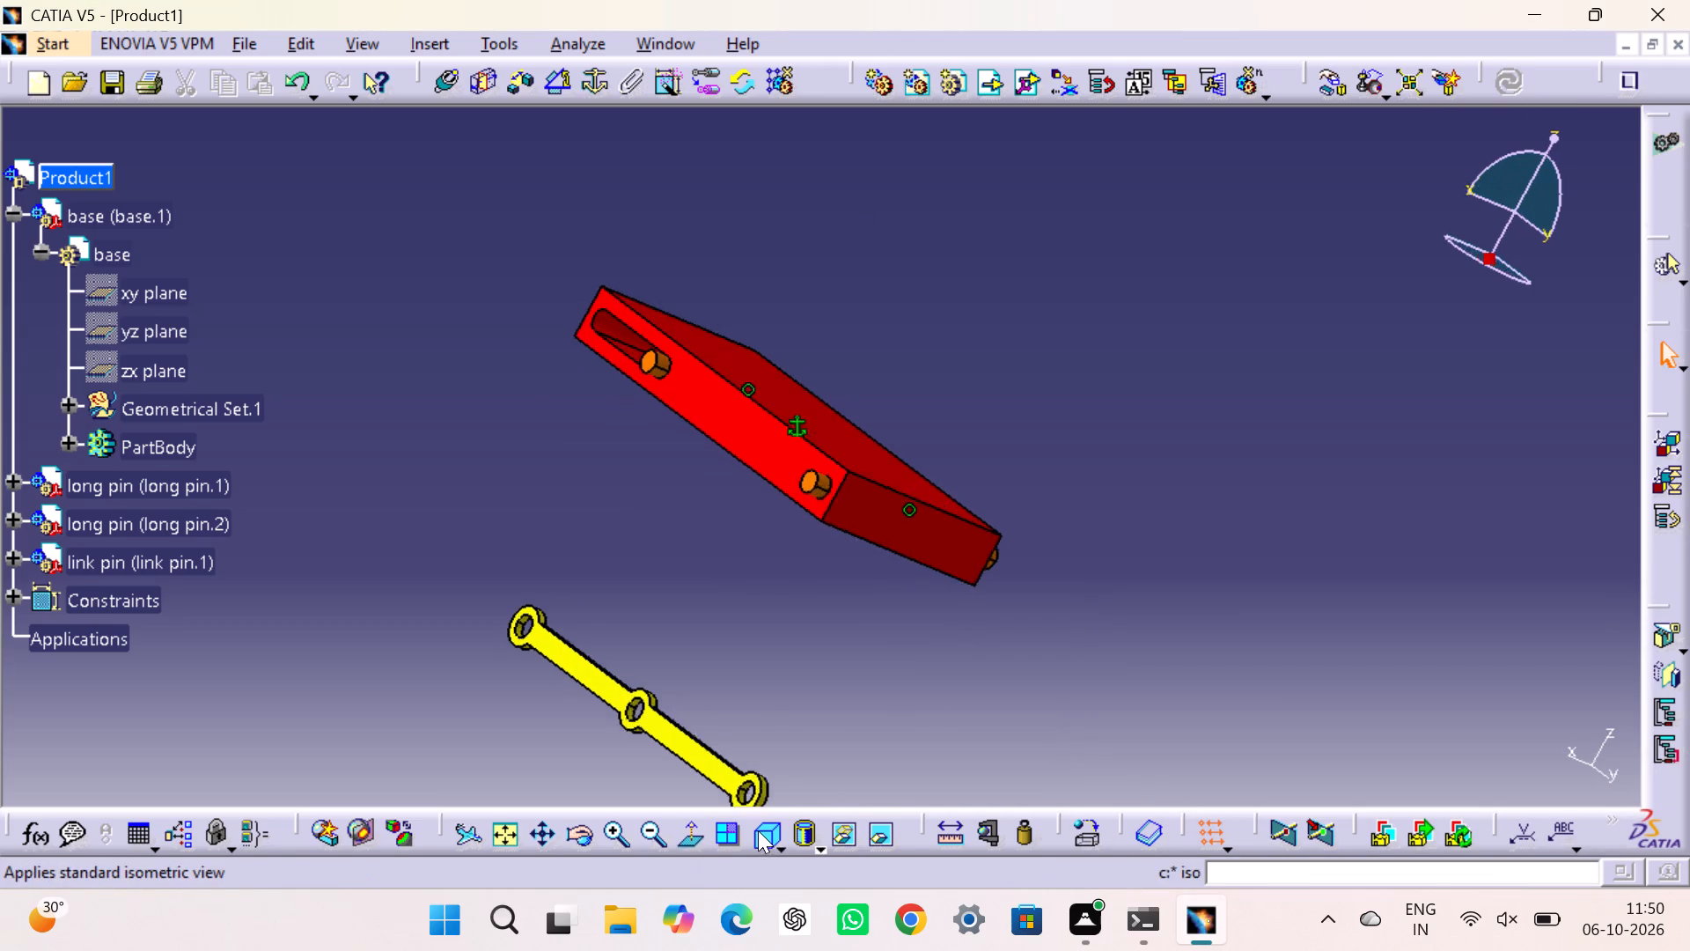
{"action": "middle_click_drag", "start_coordinate": [985, 670], "coordinate": [985, 669]}
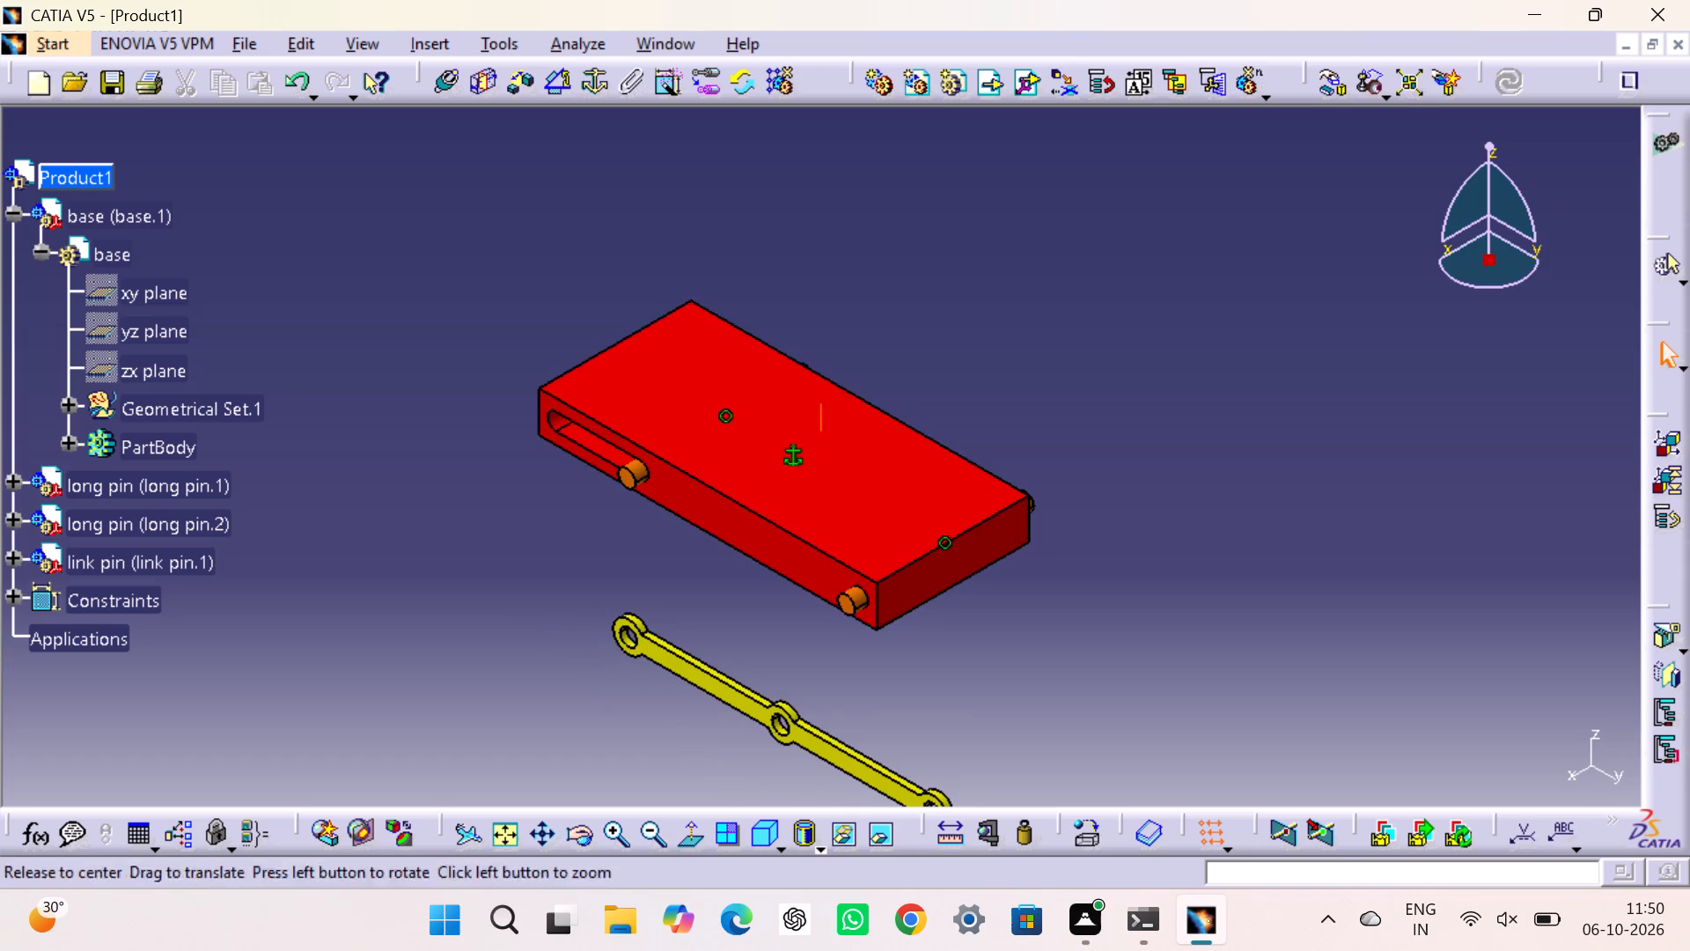
{"action": "middle_click_drag", "start_coordinate": [985, 669], "coordinate": [982, 570]}
{"action": "left_click", "coordinate": [1126, 588]}
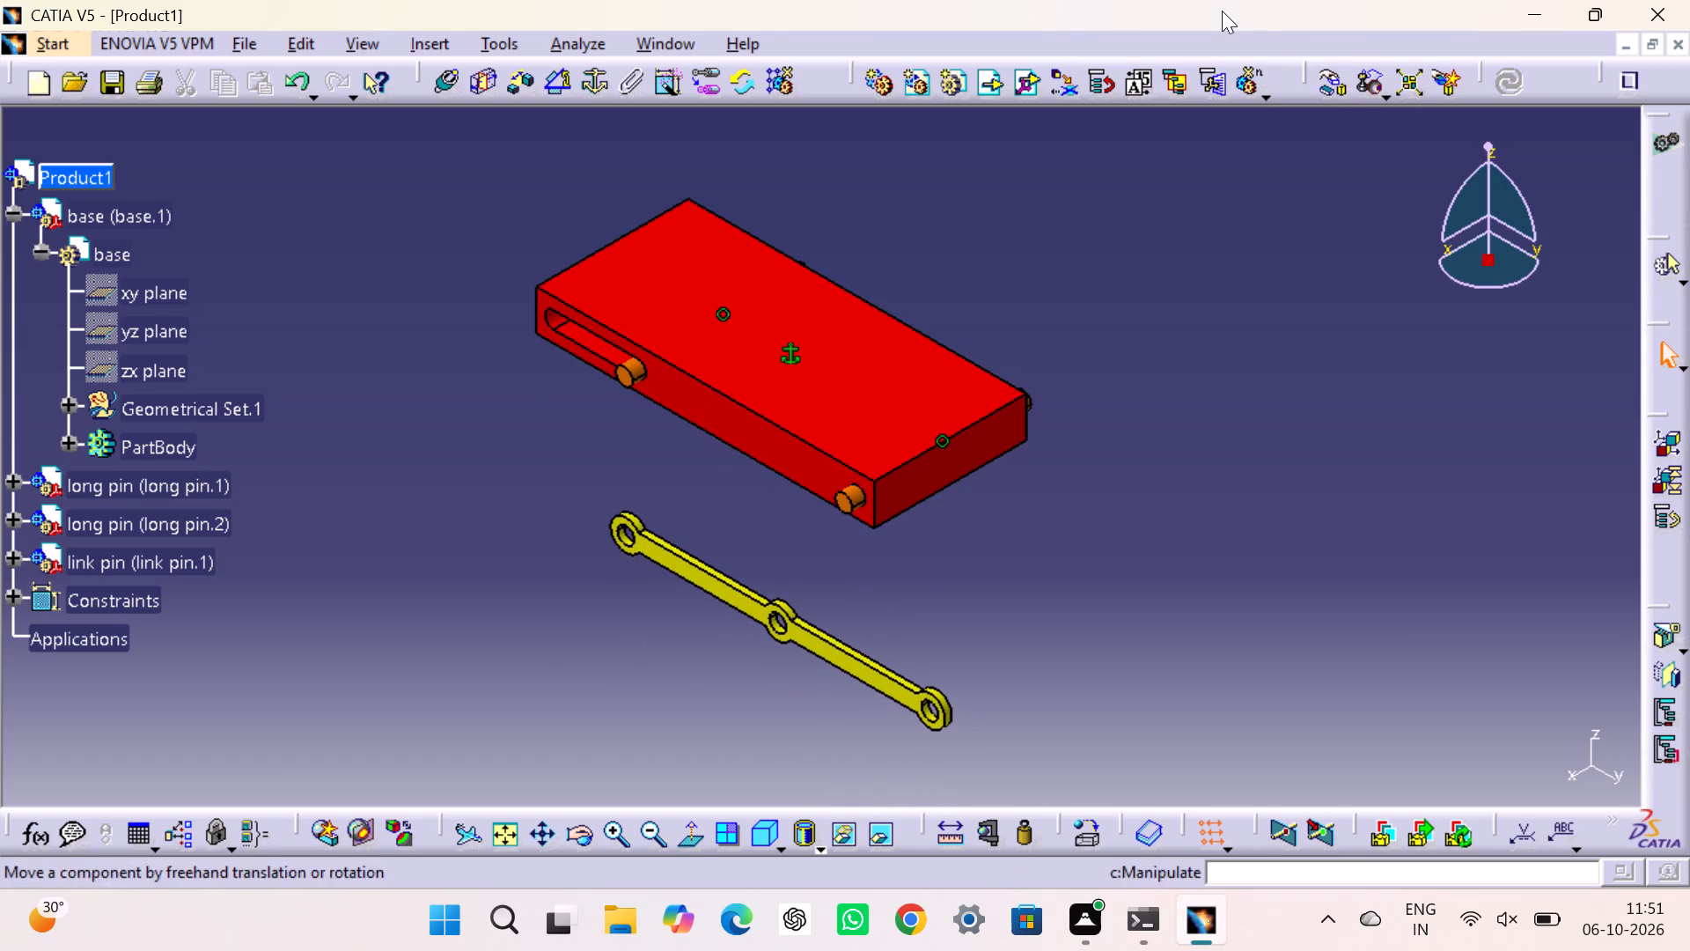
{"action": "left_click", "coordinate": [1334, 75]}
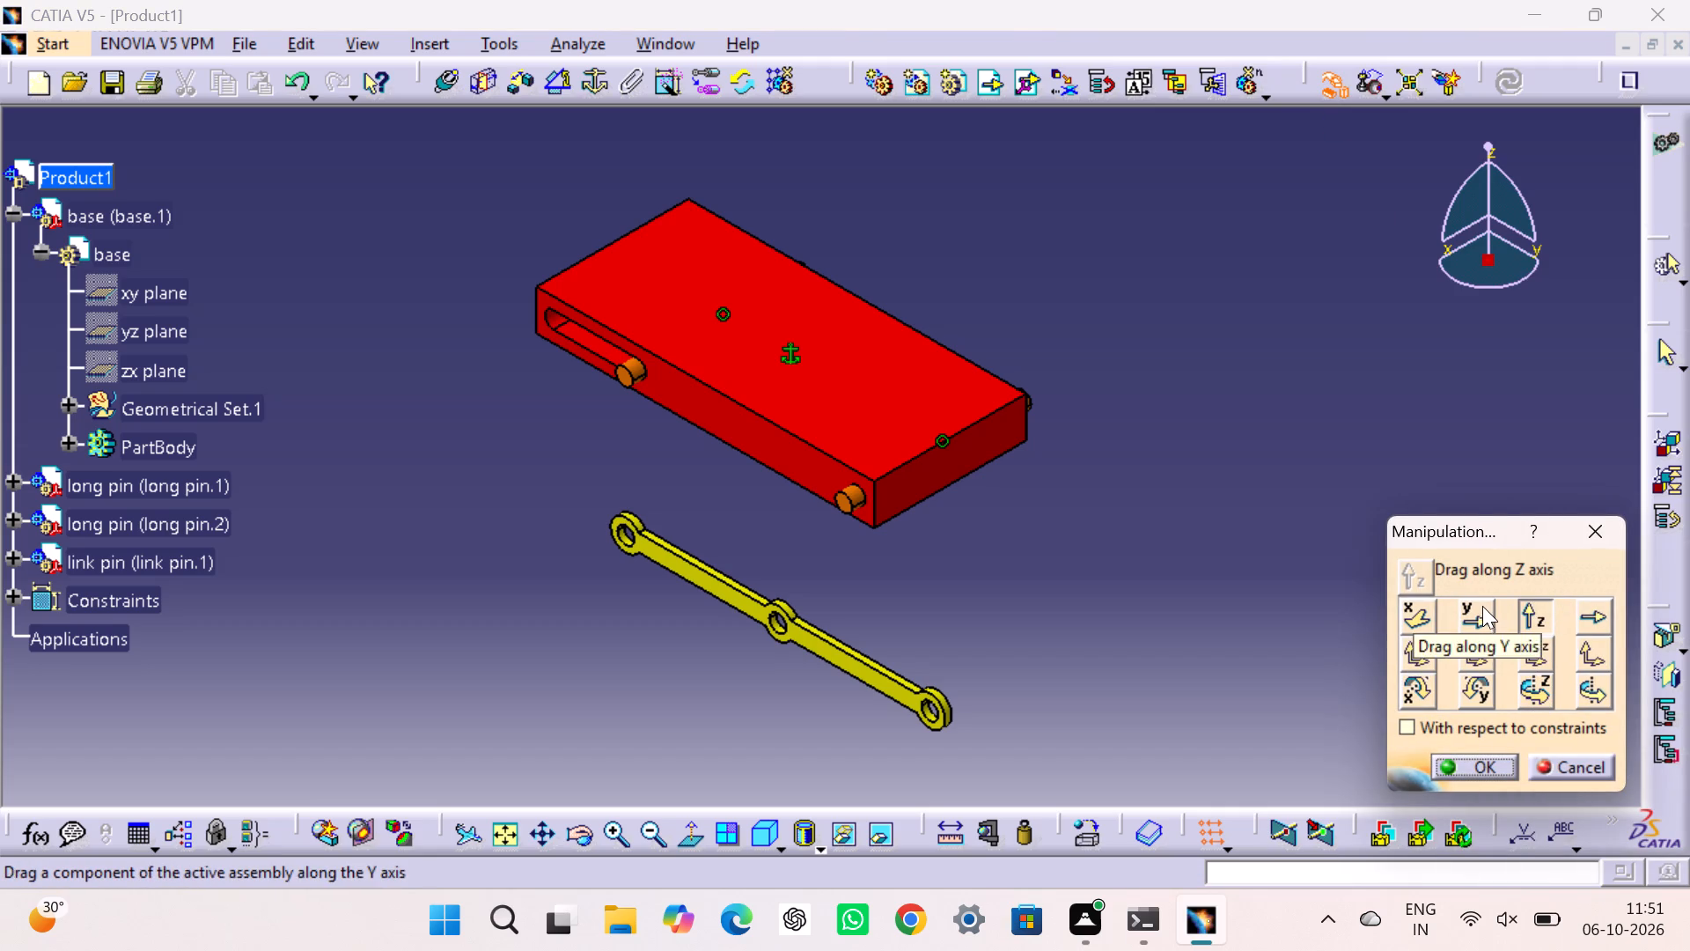
{"action": "left_click", "coordinate": [1472, 645]}
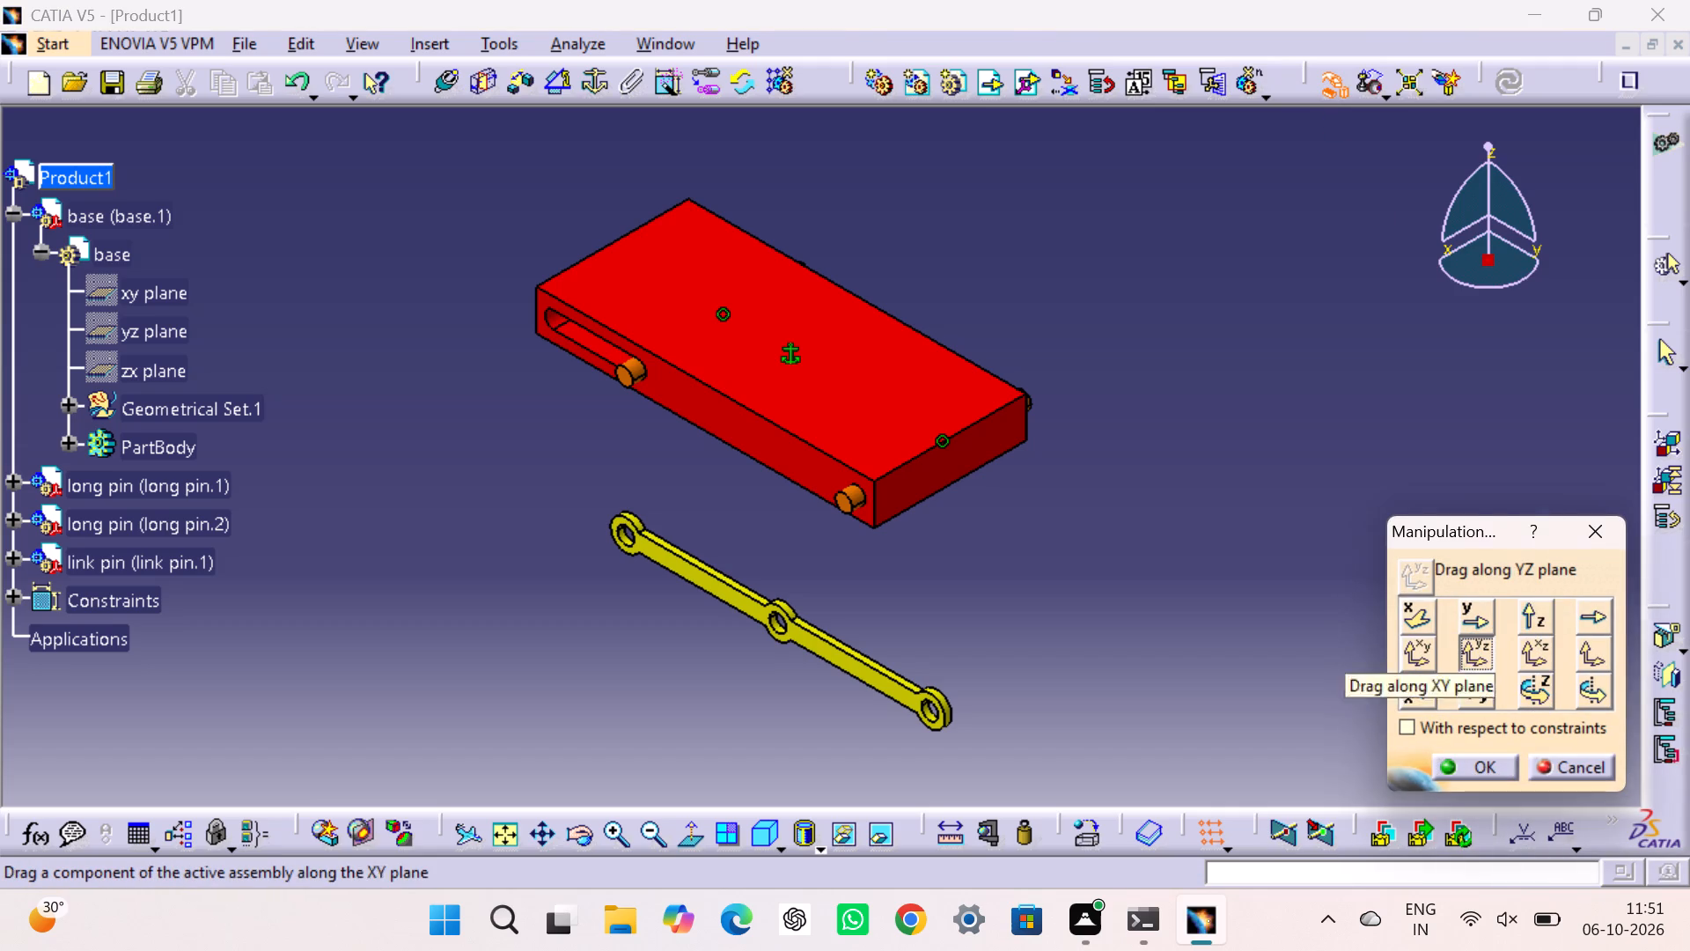
{"action": "left_click_drag", "start_coordinate": [646, 551], "coordinate": [677, 489]}
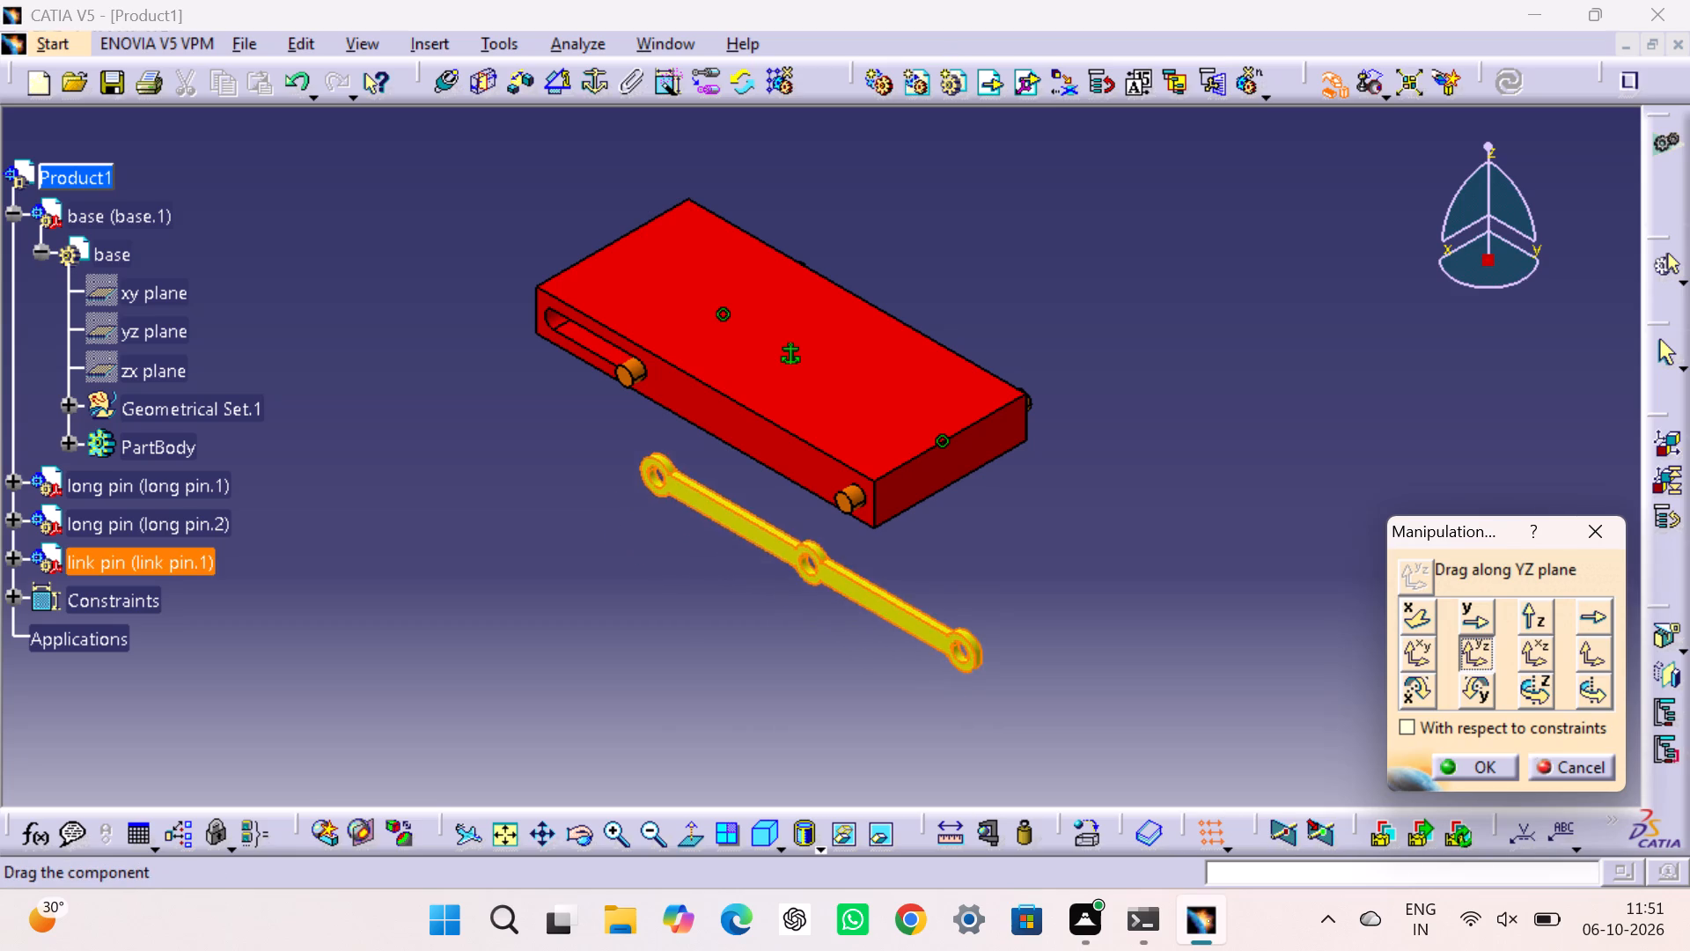
{"action": "left_click_drag", "start_coordinate": [677, 489], "coordinate": [487, 392]}
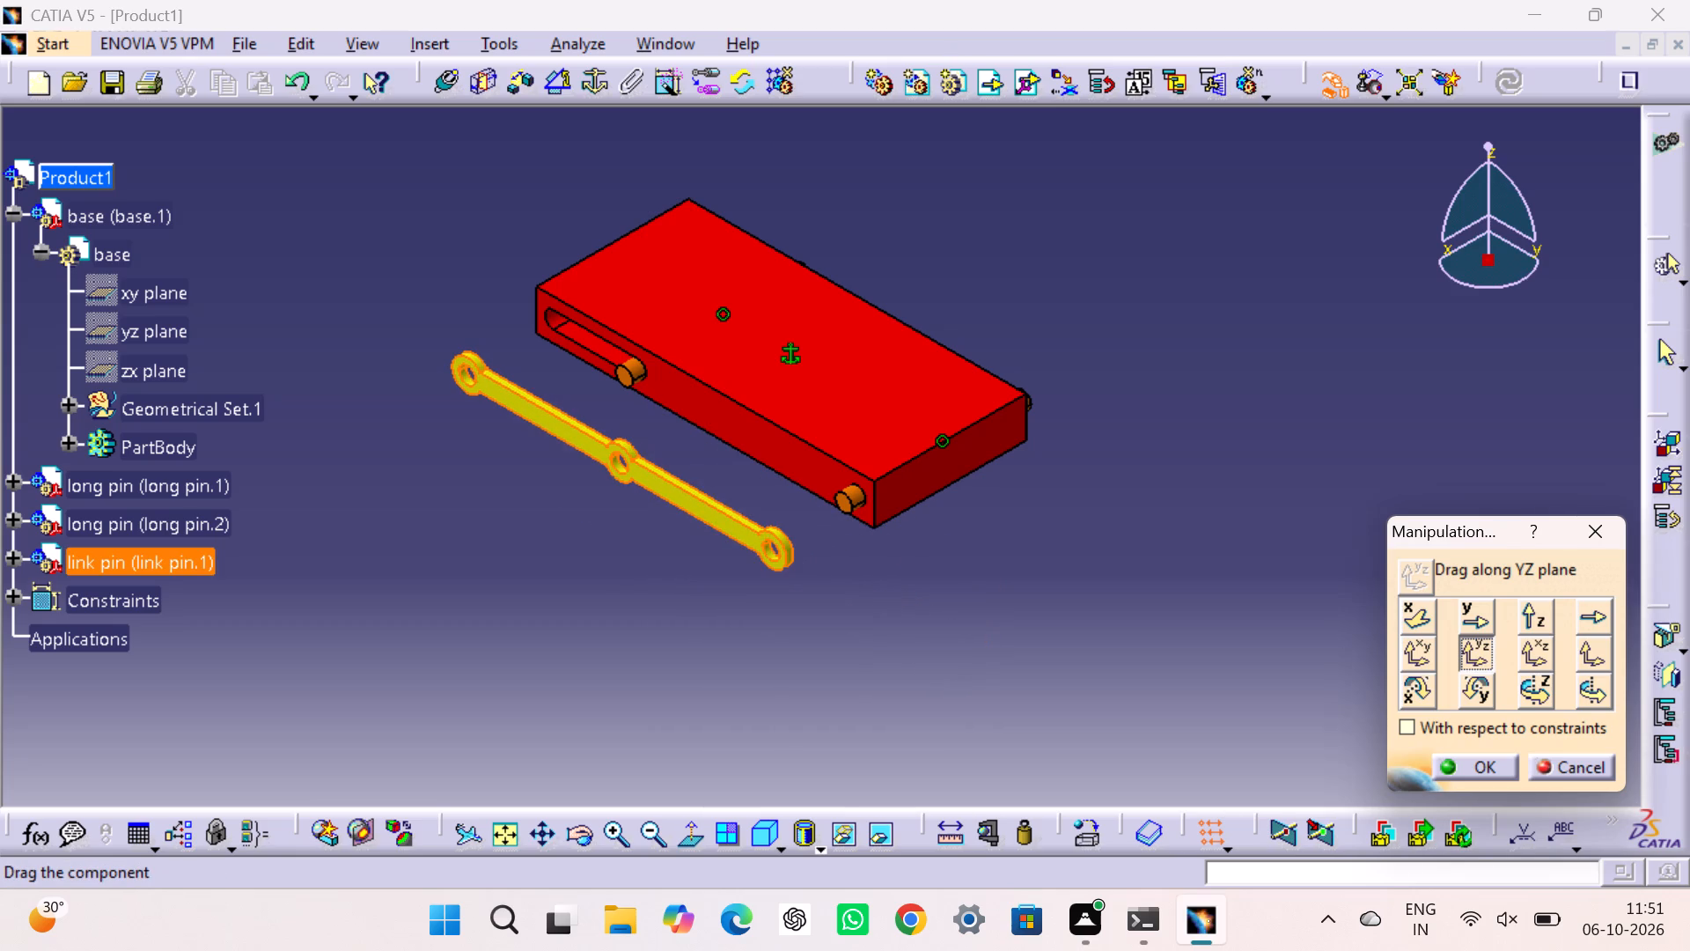
{"action": "left_click_drag", "start_coordinate": [487, 392], "coordinate": [462, 396]}
{"action": "left_click", "coordinate": [634, 657]}
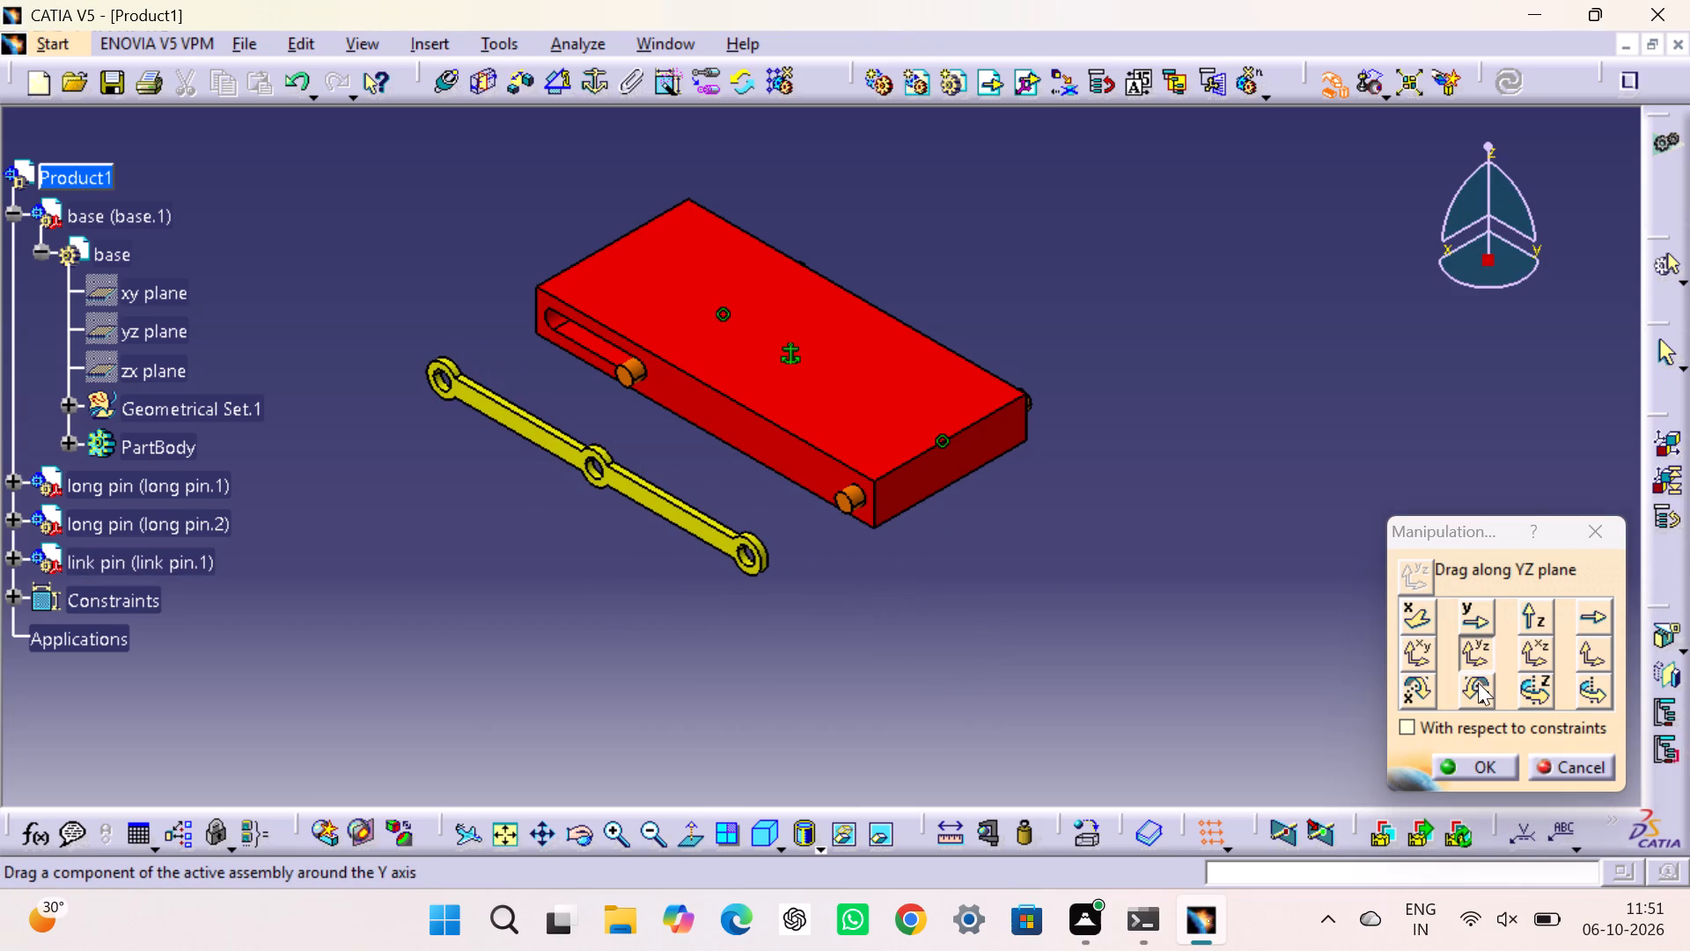
{"action": "left_click", "coordinate": [1123, 652]}
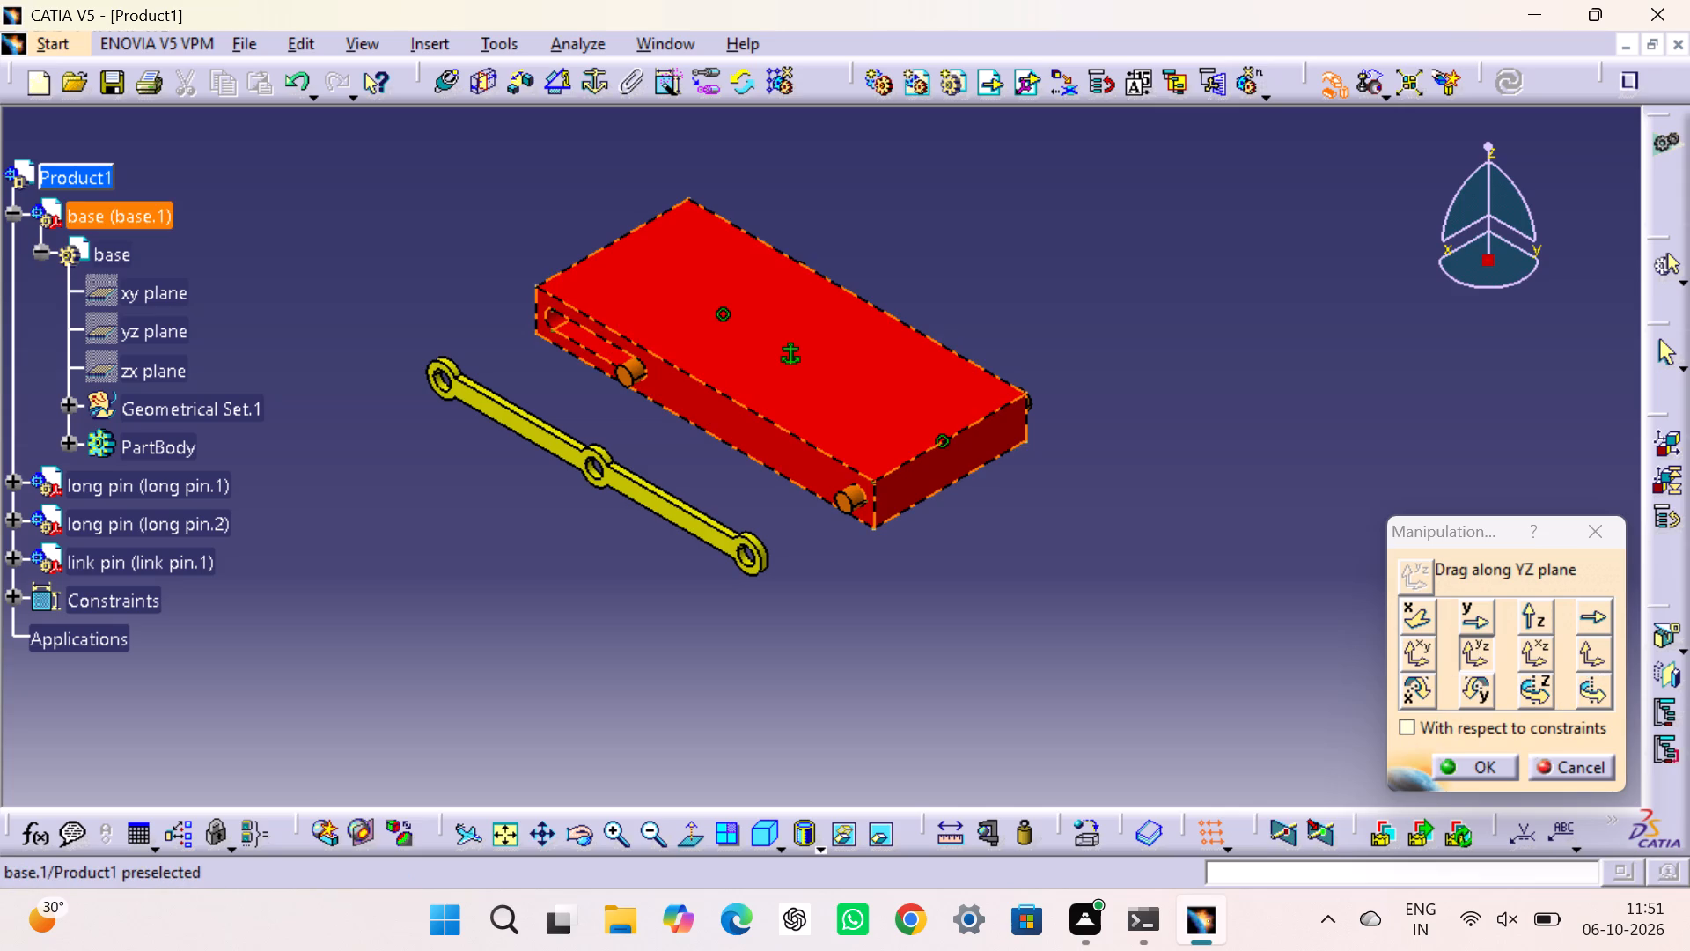
{"action": "left_click", "coordinate": [1059, 257]}
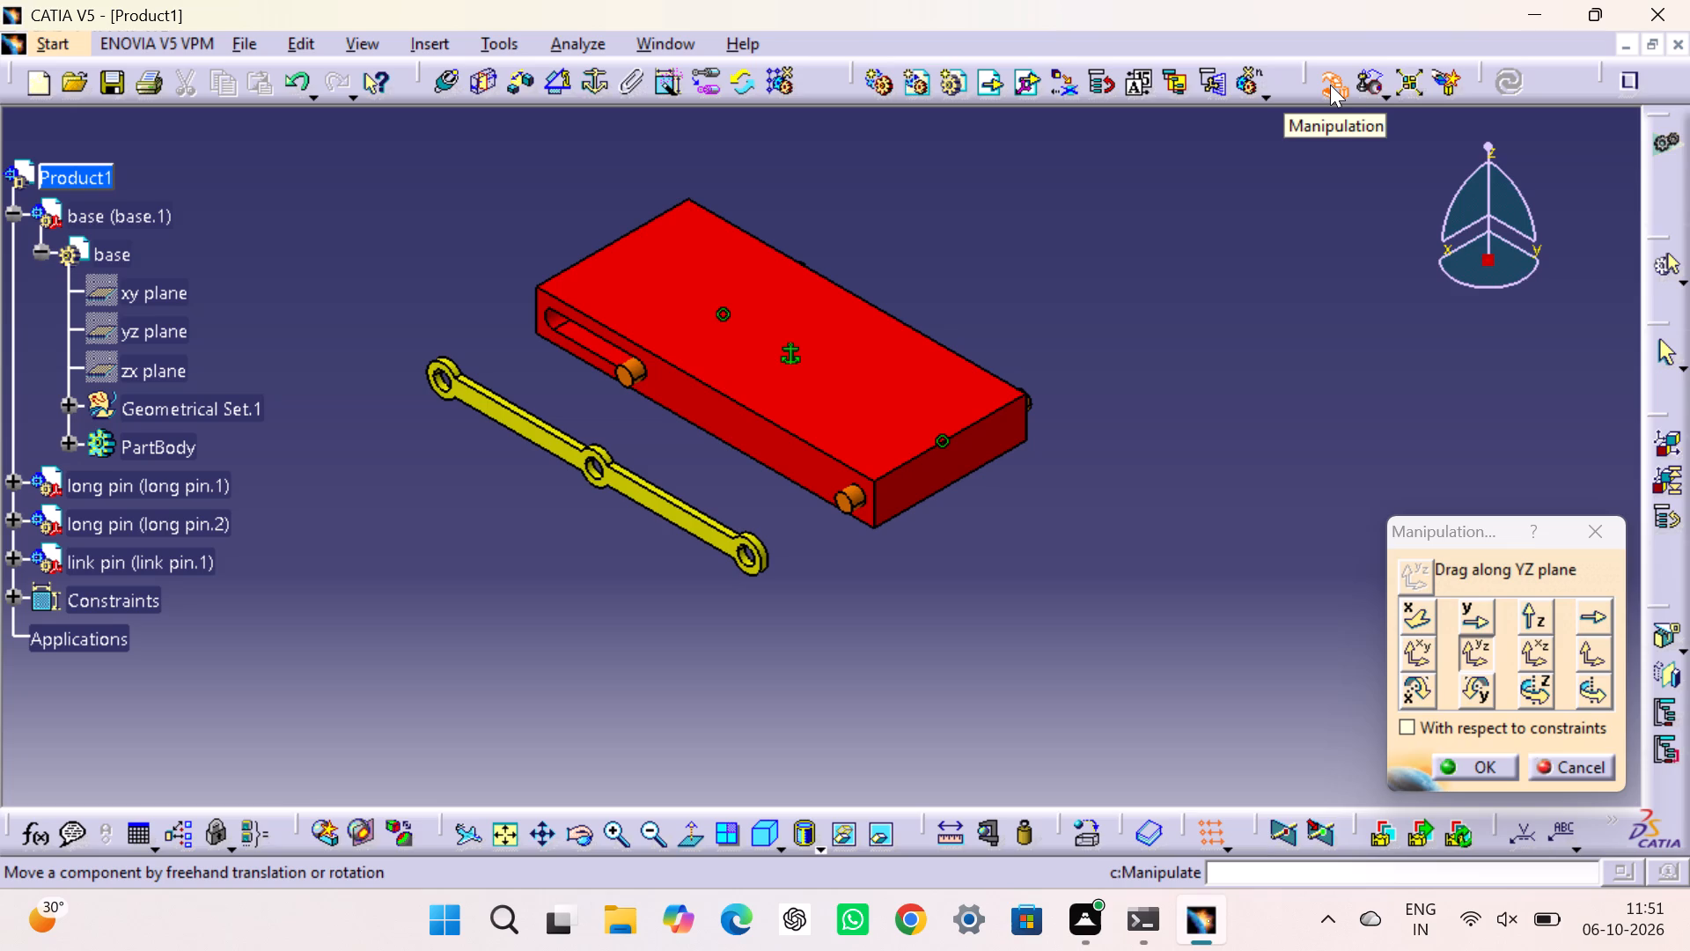
{"action": "left_click", "coordinate": [1268, 376]}
{"action": "left_click", "coordinate": [1593, 525]}
{"action": "left_click", "coordinate": [1427, 380]}
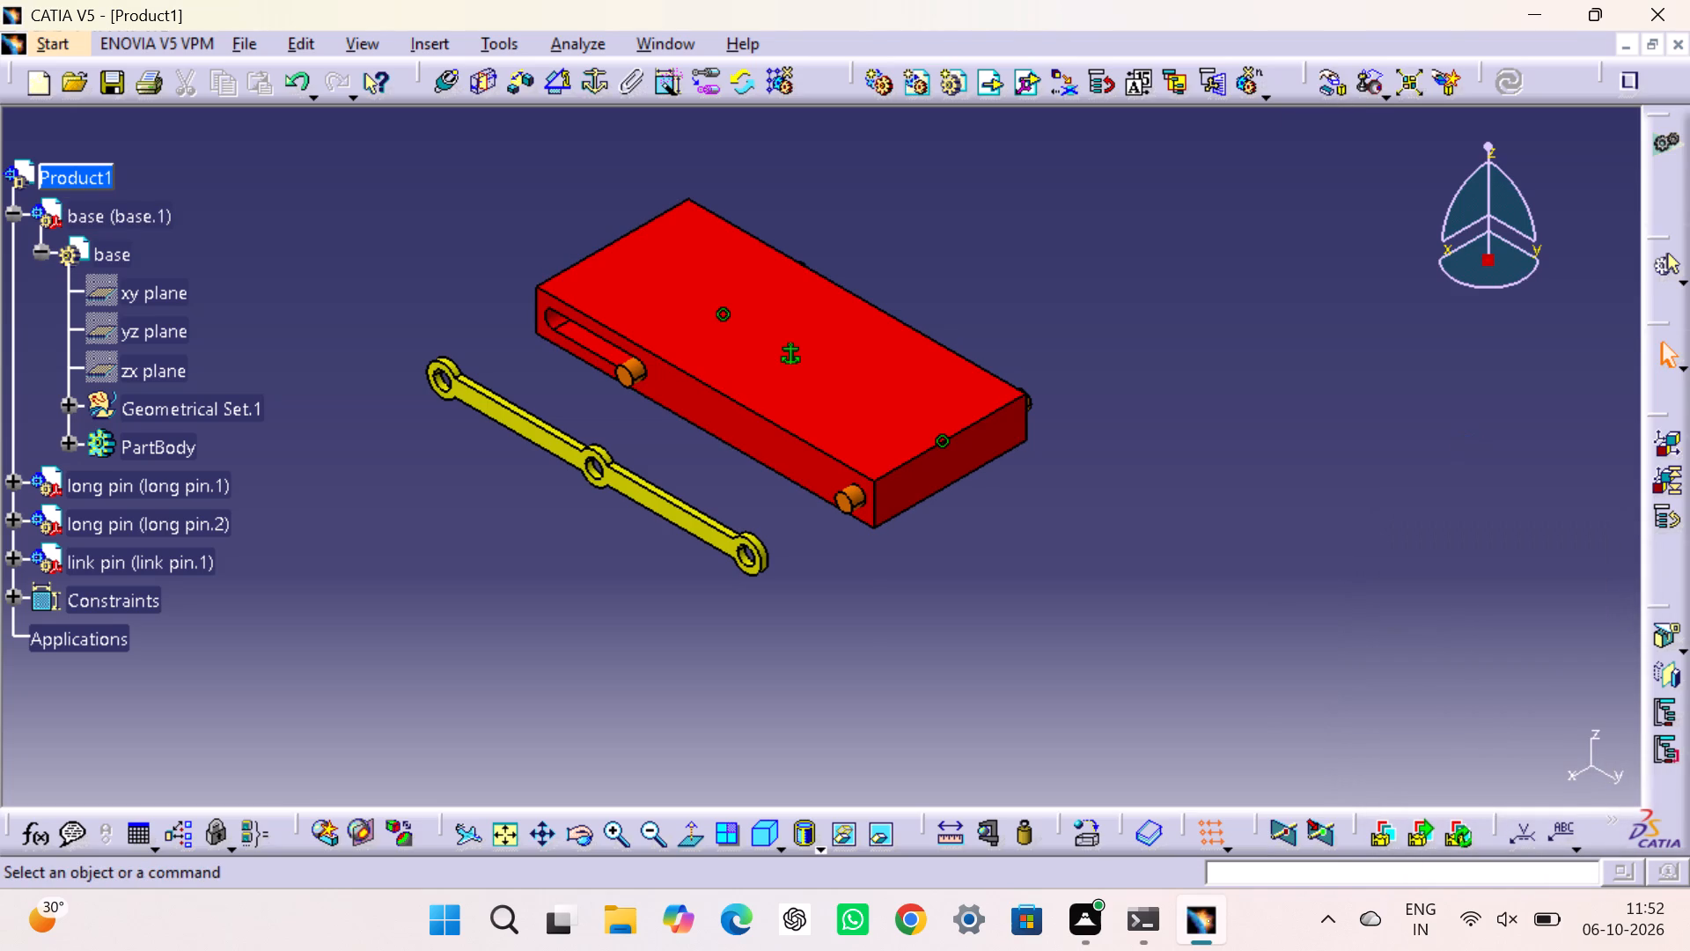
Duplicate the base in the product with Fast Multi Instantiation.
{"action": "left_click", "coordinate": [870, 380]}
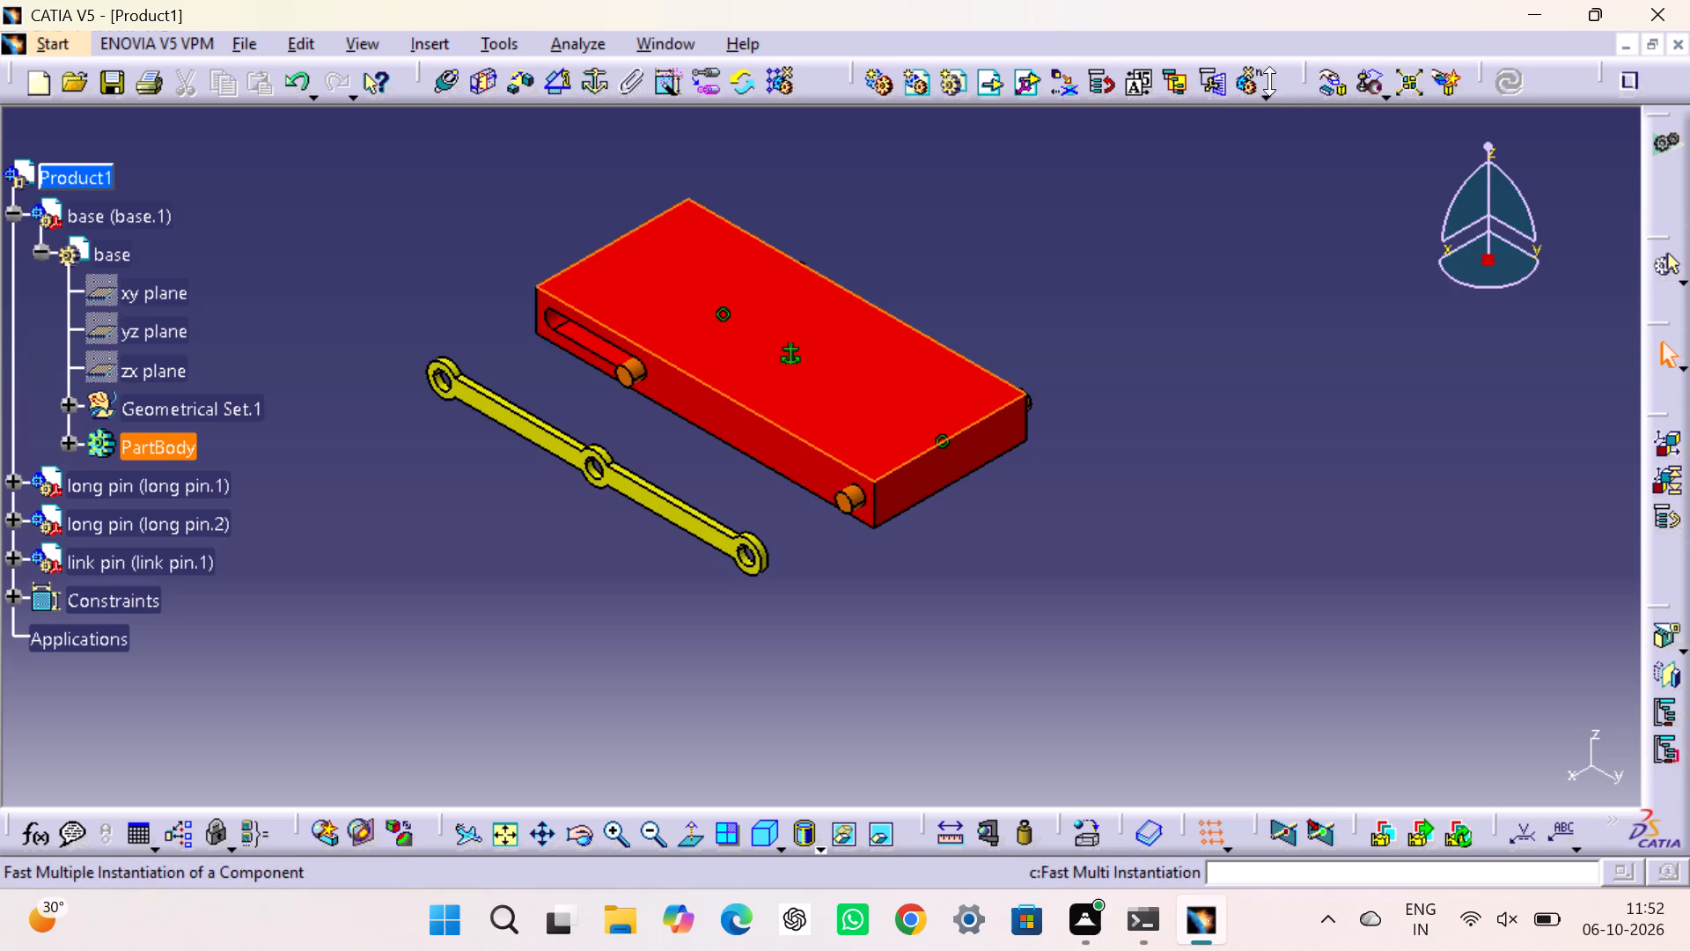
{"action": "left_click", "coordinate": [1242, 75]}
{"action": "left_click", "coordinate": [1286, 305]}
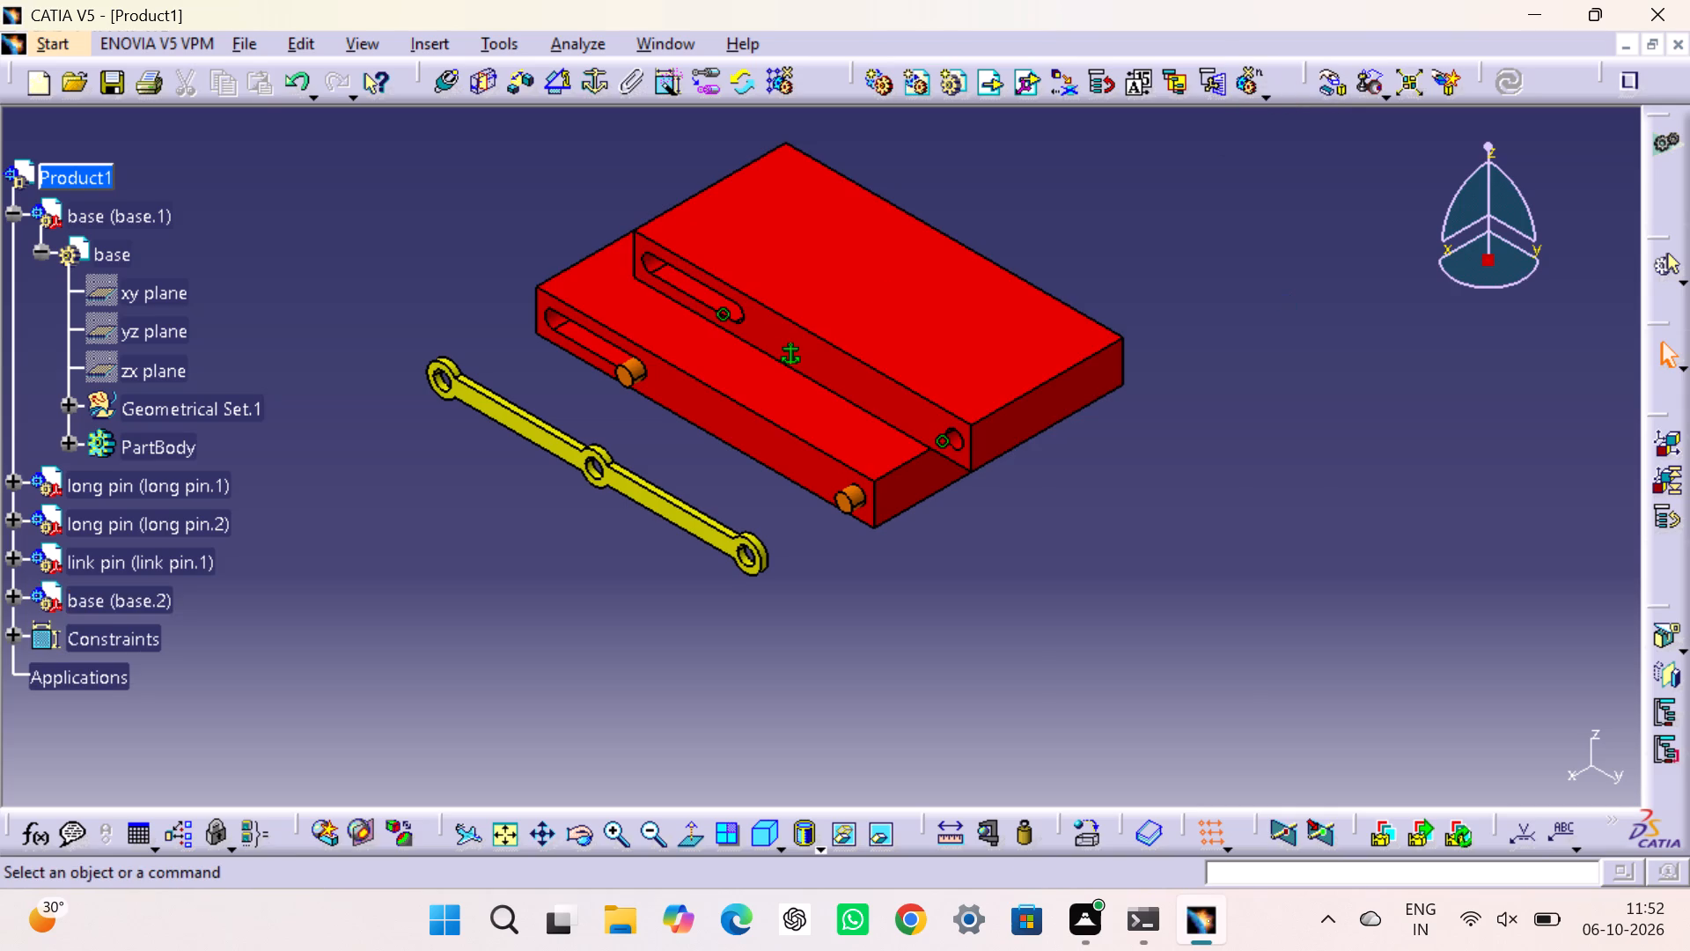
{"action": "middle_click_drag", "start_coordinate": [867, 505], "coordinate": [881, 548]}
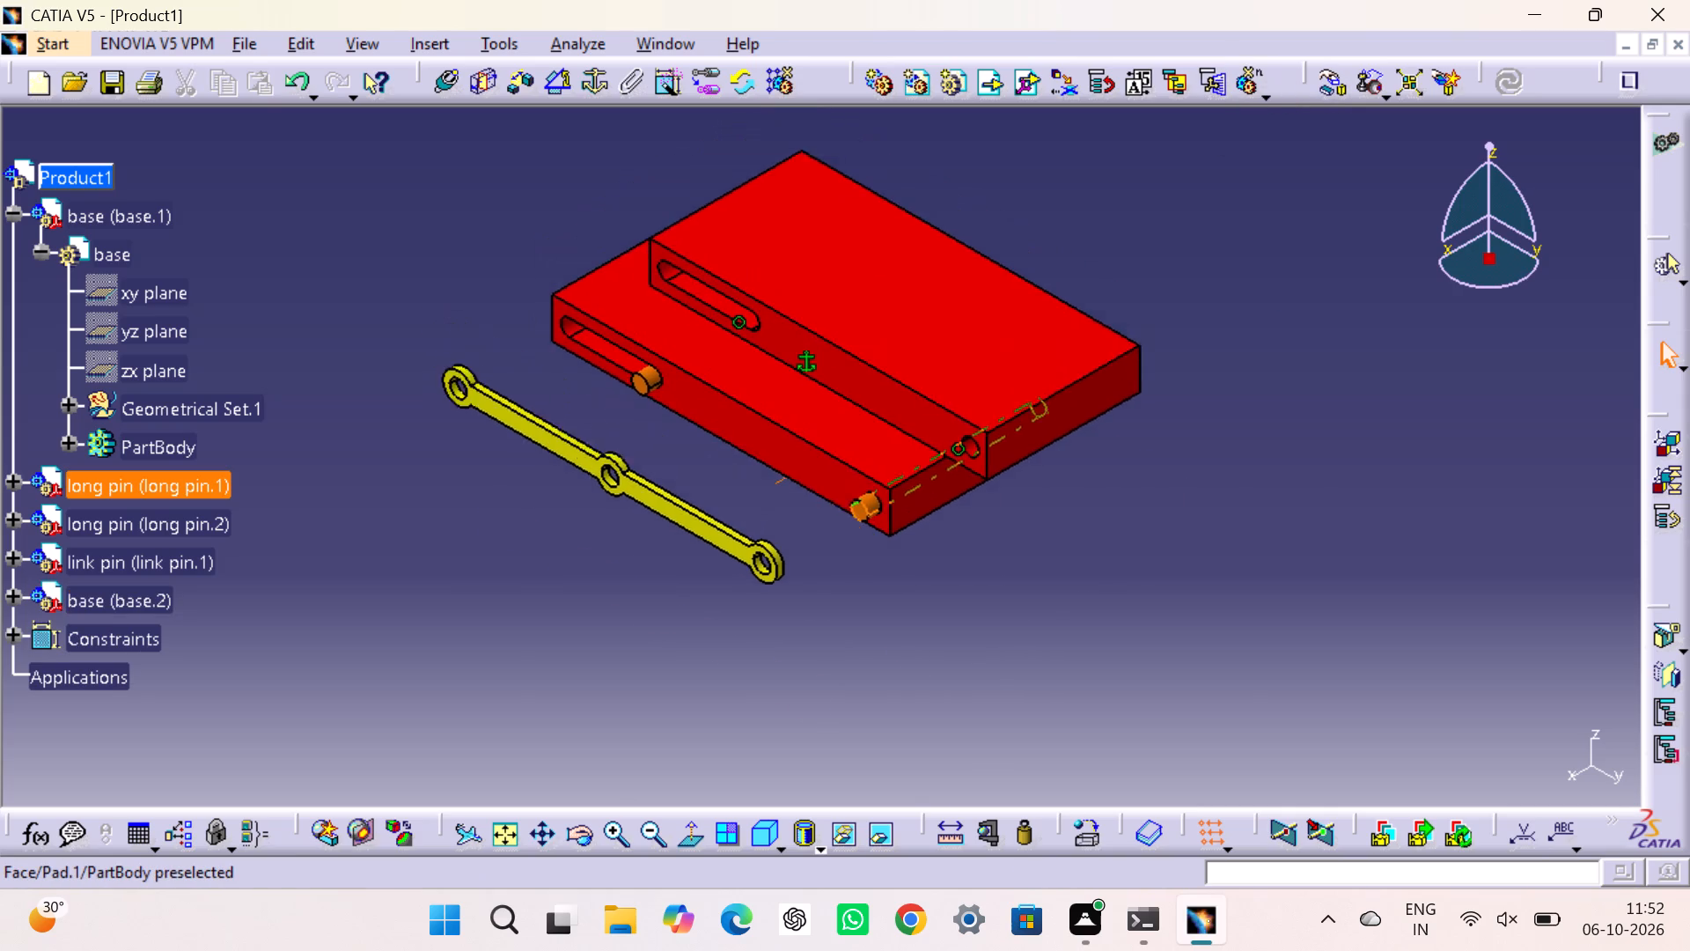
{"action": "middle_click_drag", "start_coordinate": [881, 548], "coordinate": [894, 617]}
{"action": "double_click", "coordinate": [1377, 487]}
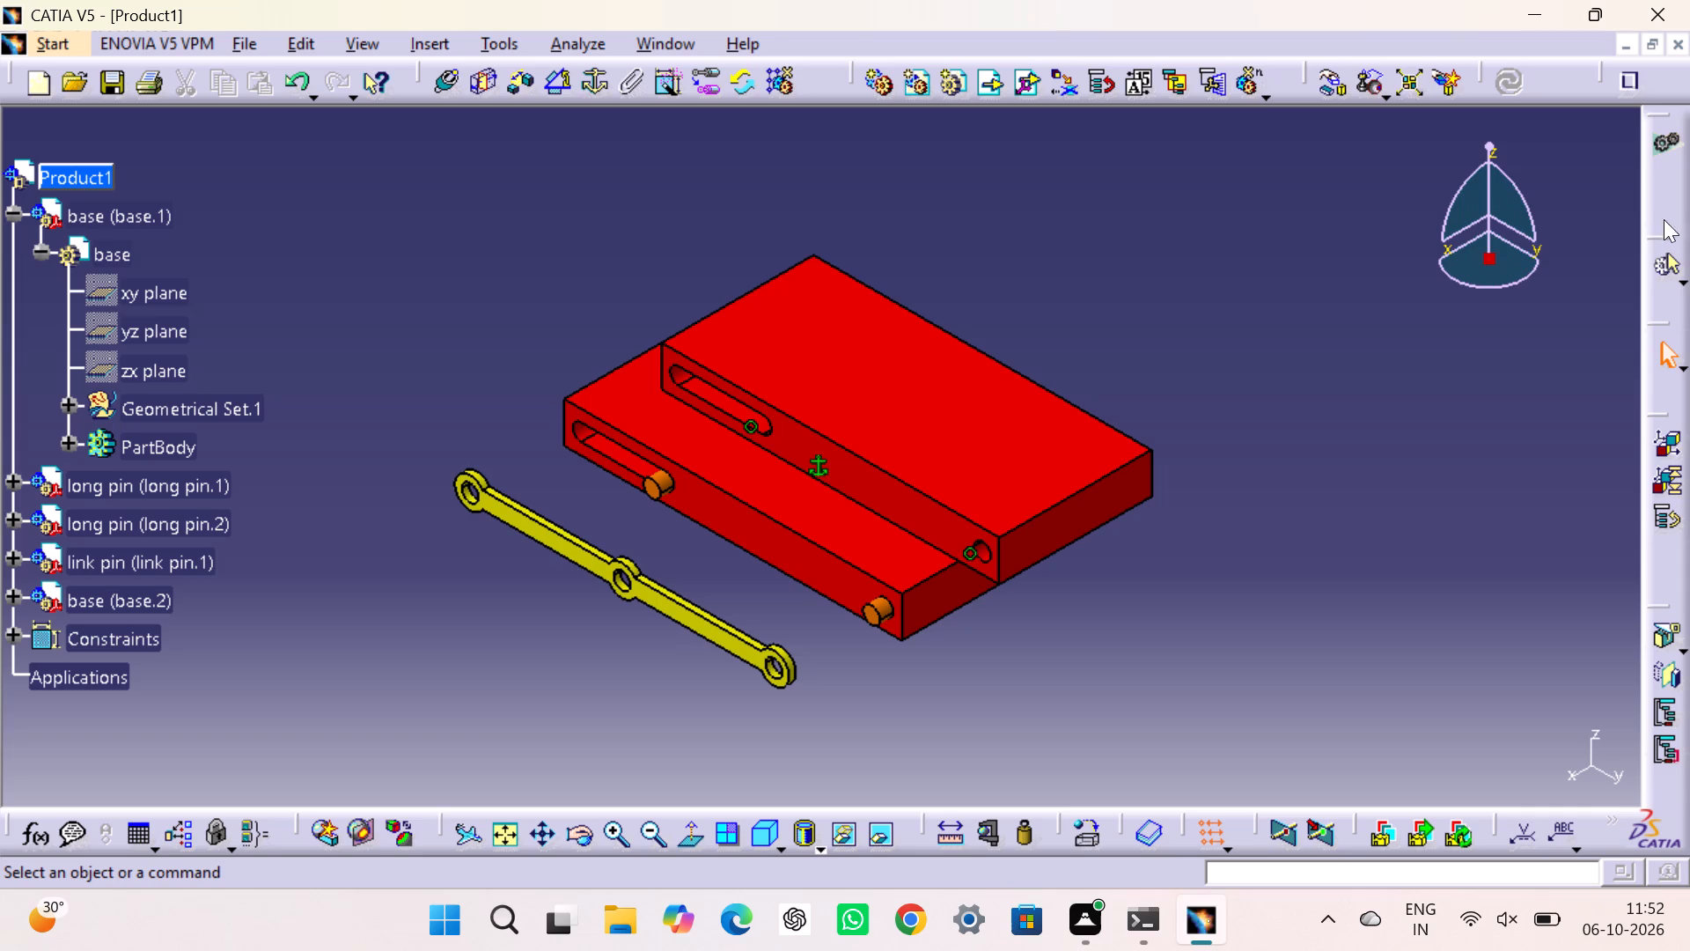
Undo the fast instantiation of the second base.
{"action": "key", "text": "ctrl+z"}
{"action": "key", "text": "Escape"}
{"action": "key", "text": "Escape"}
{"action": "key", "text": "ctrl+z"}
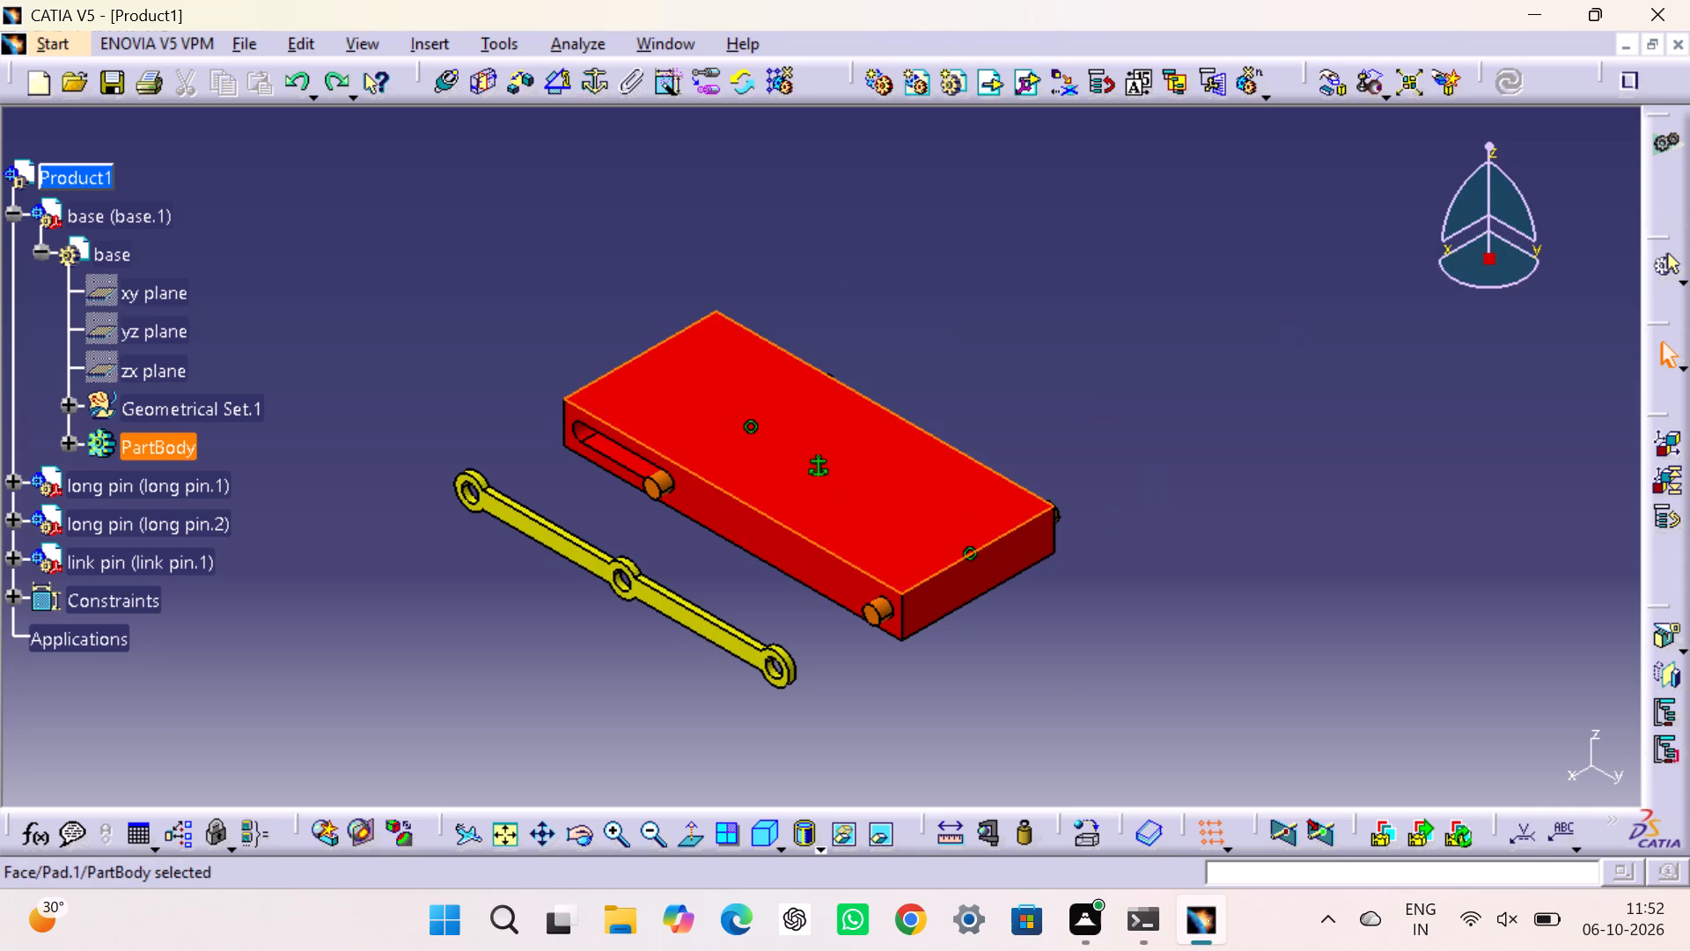
Insert the saved base part into Product1 again as an existing component.
{"action": "left_click", "coordinate": [1290, 334]}
{"action": "right_click", "coordinate": [107, 169]}
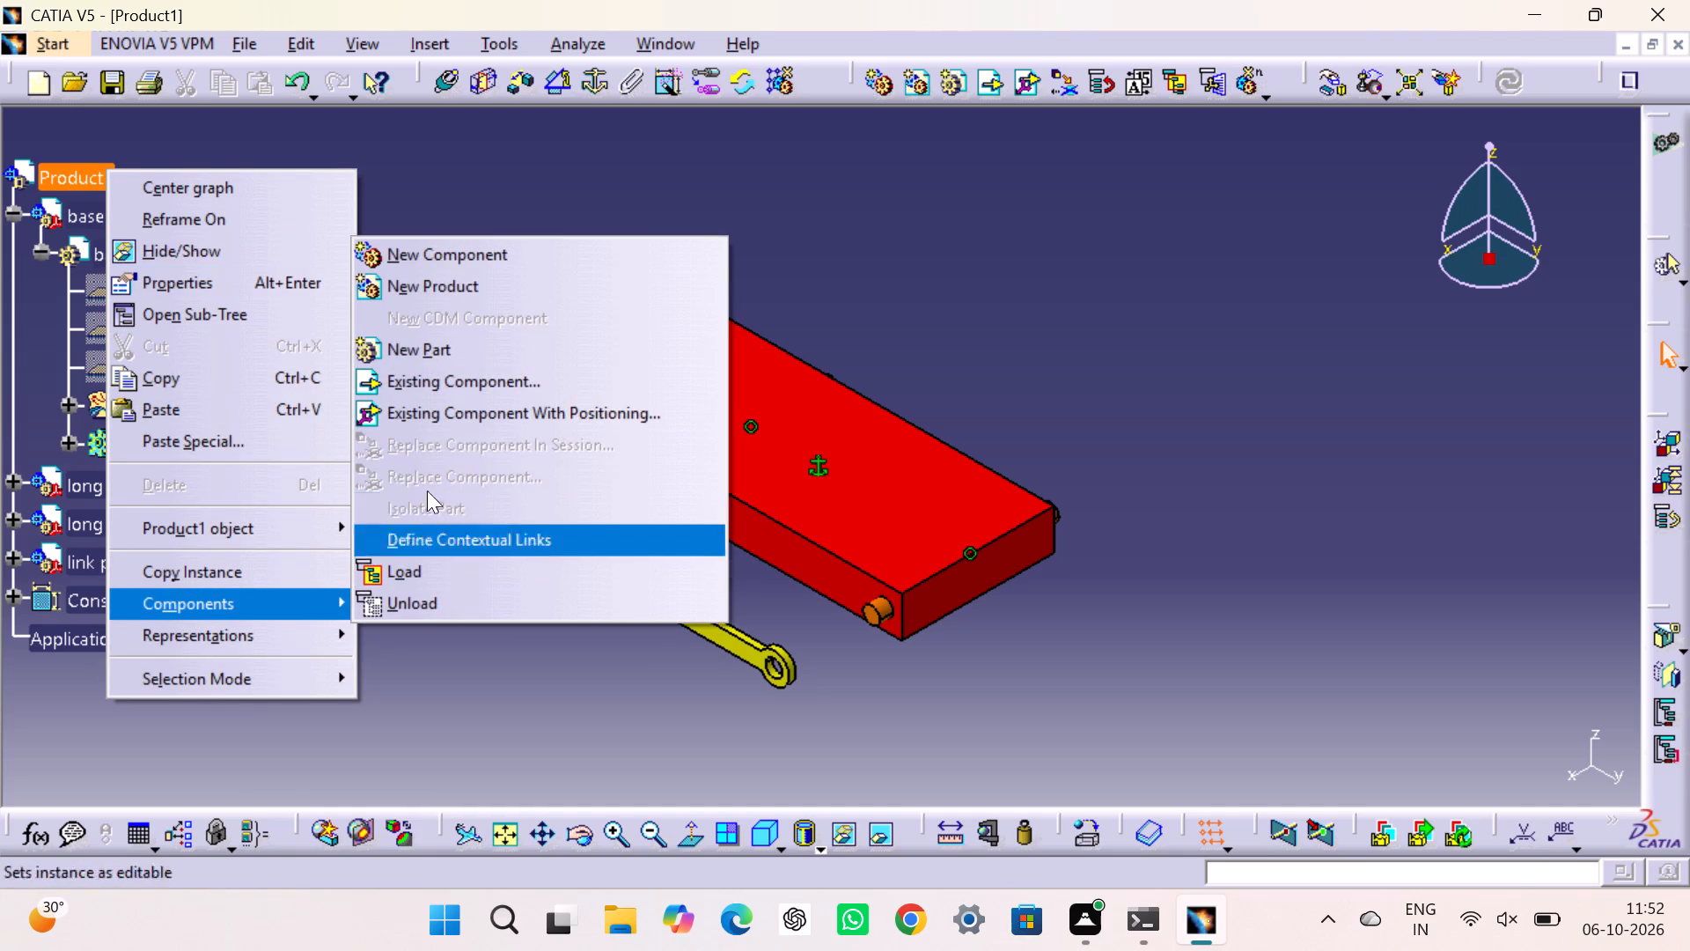
{"action": "left_click", "coordinate": [481, 386]}
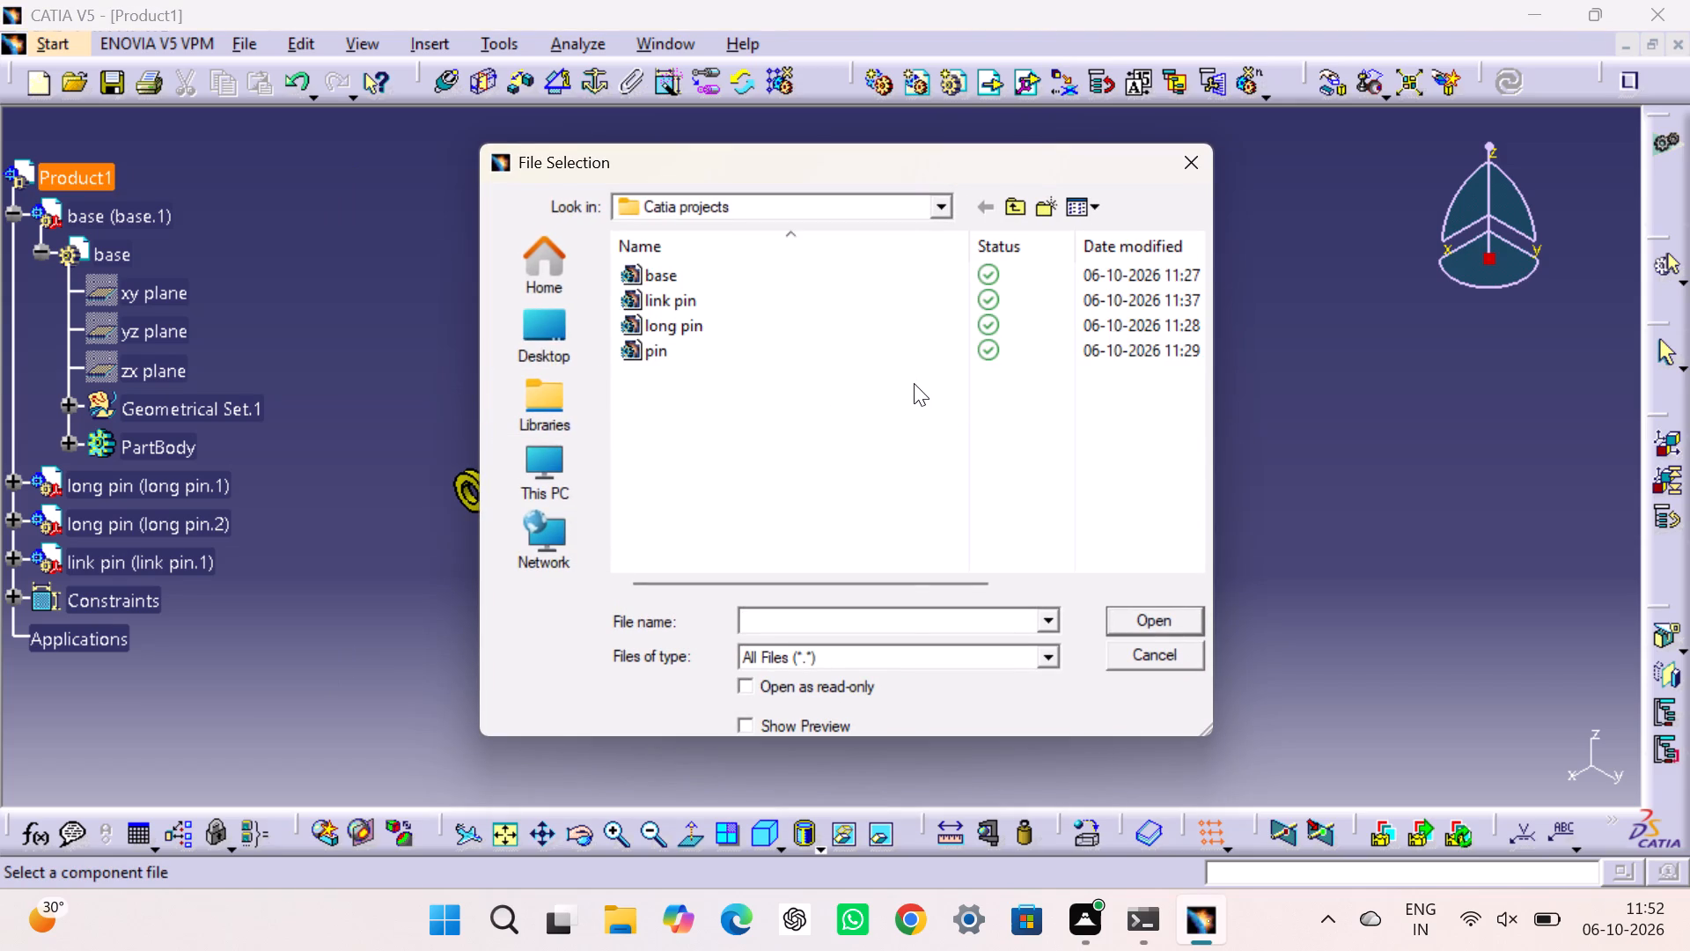
{"action": "left_click", "coordinate": [797, 281]}
{"action": "left_click", "coordinate": [1151, 625]}
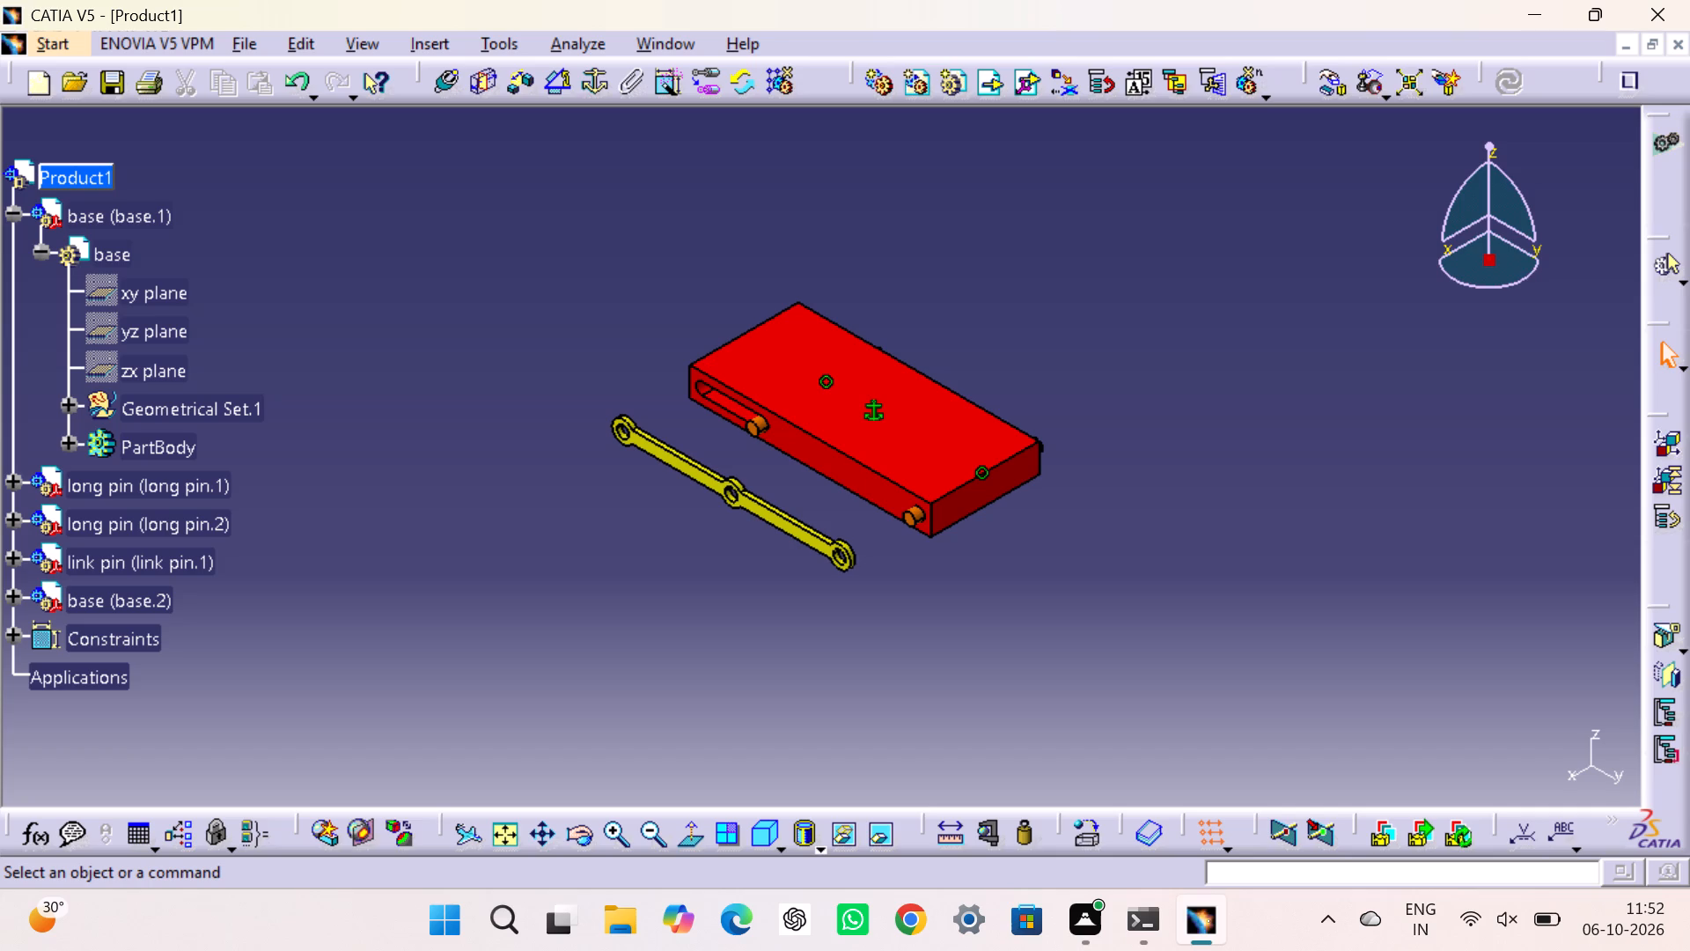
Manipulate the second base along the Z axis so it sits clear above the first base.
{"action": "left_click", "coordinate": [1168, 411]}
{"action": "left_click", "coordinate": [1333, 84]}
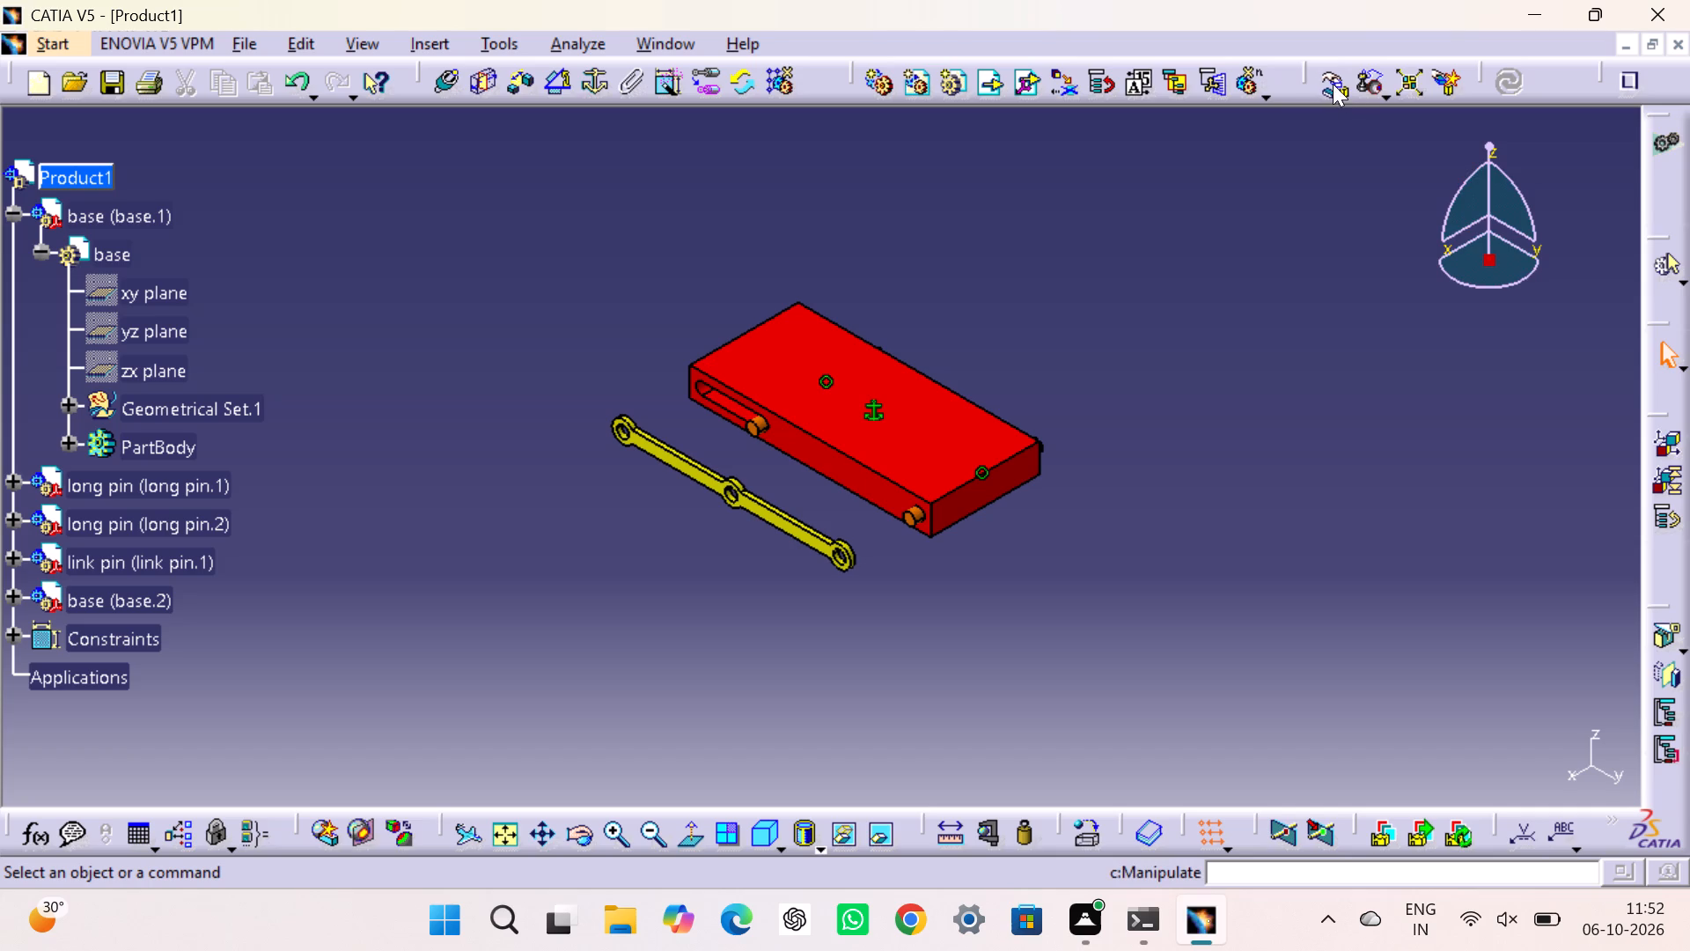
{"action": "left_click_drag", "start_coordinate": [944, 431], "coordinate": [940, 431]}
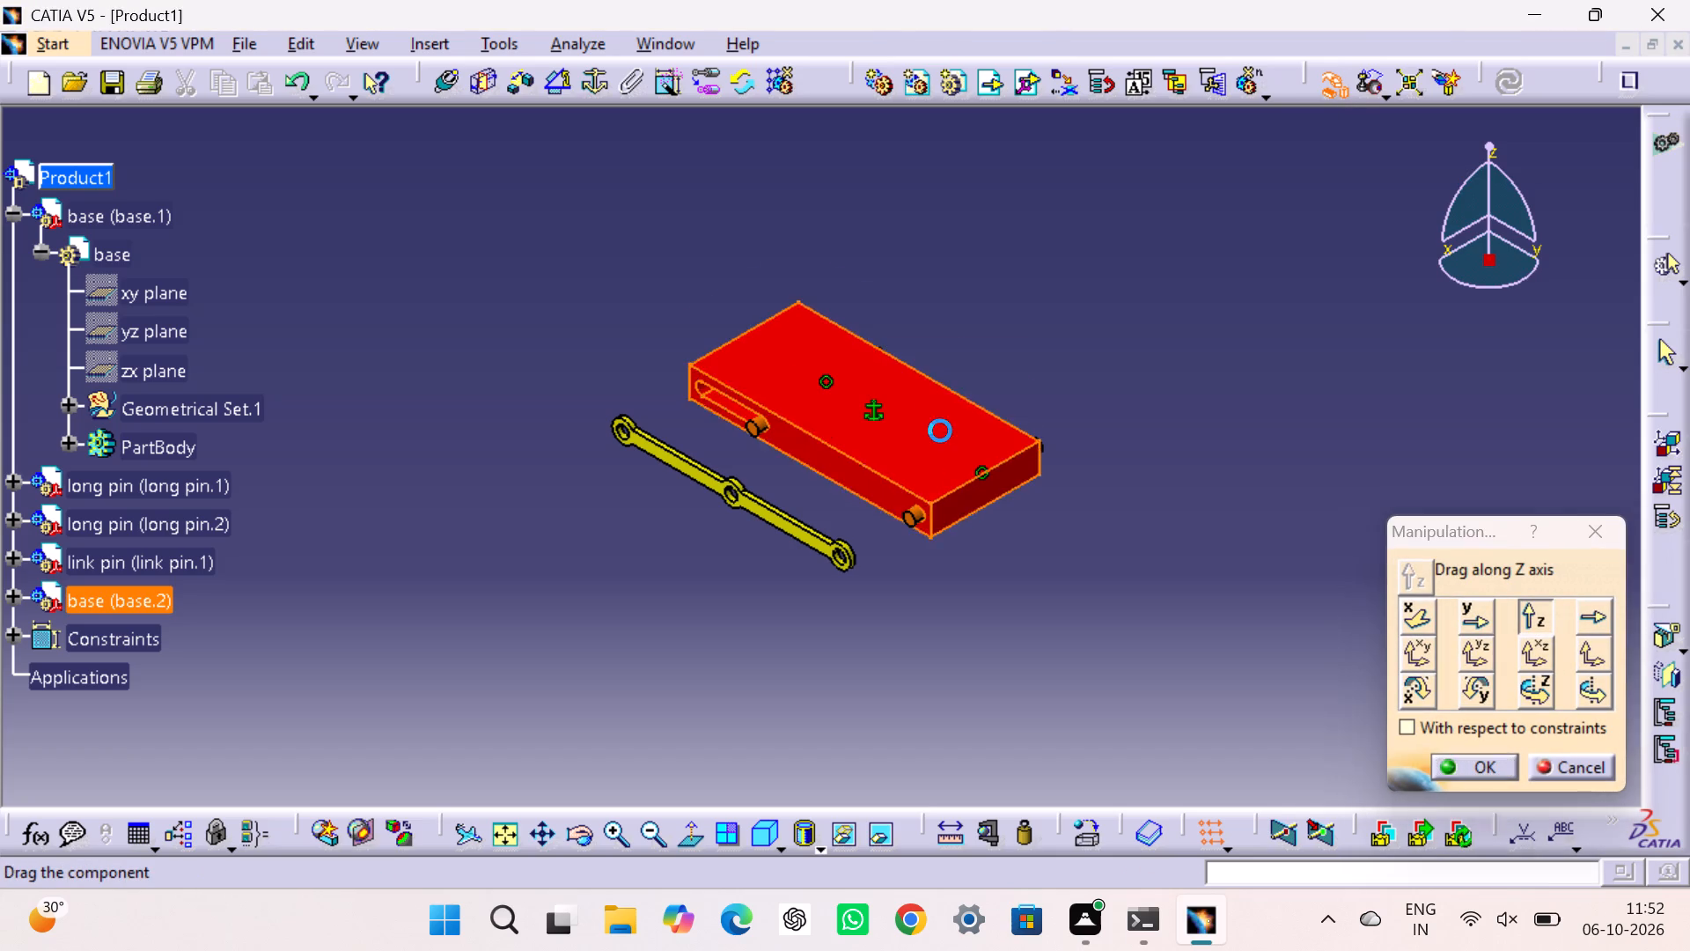
{"action": "left_click_drag", "start_coordinate": [940, 431], "coordinate": [958, 215]}
{"action": "left_click", "coordinate": [1235, 401]}
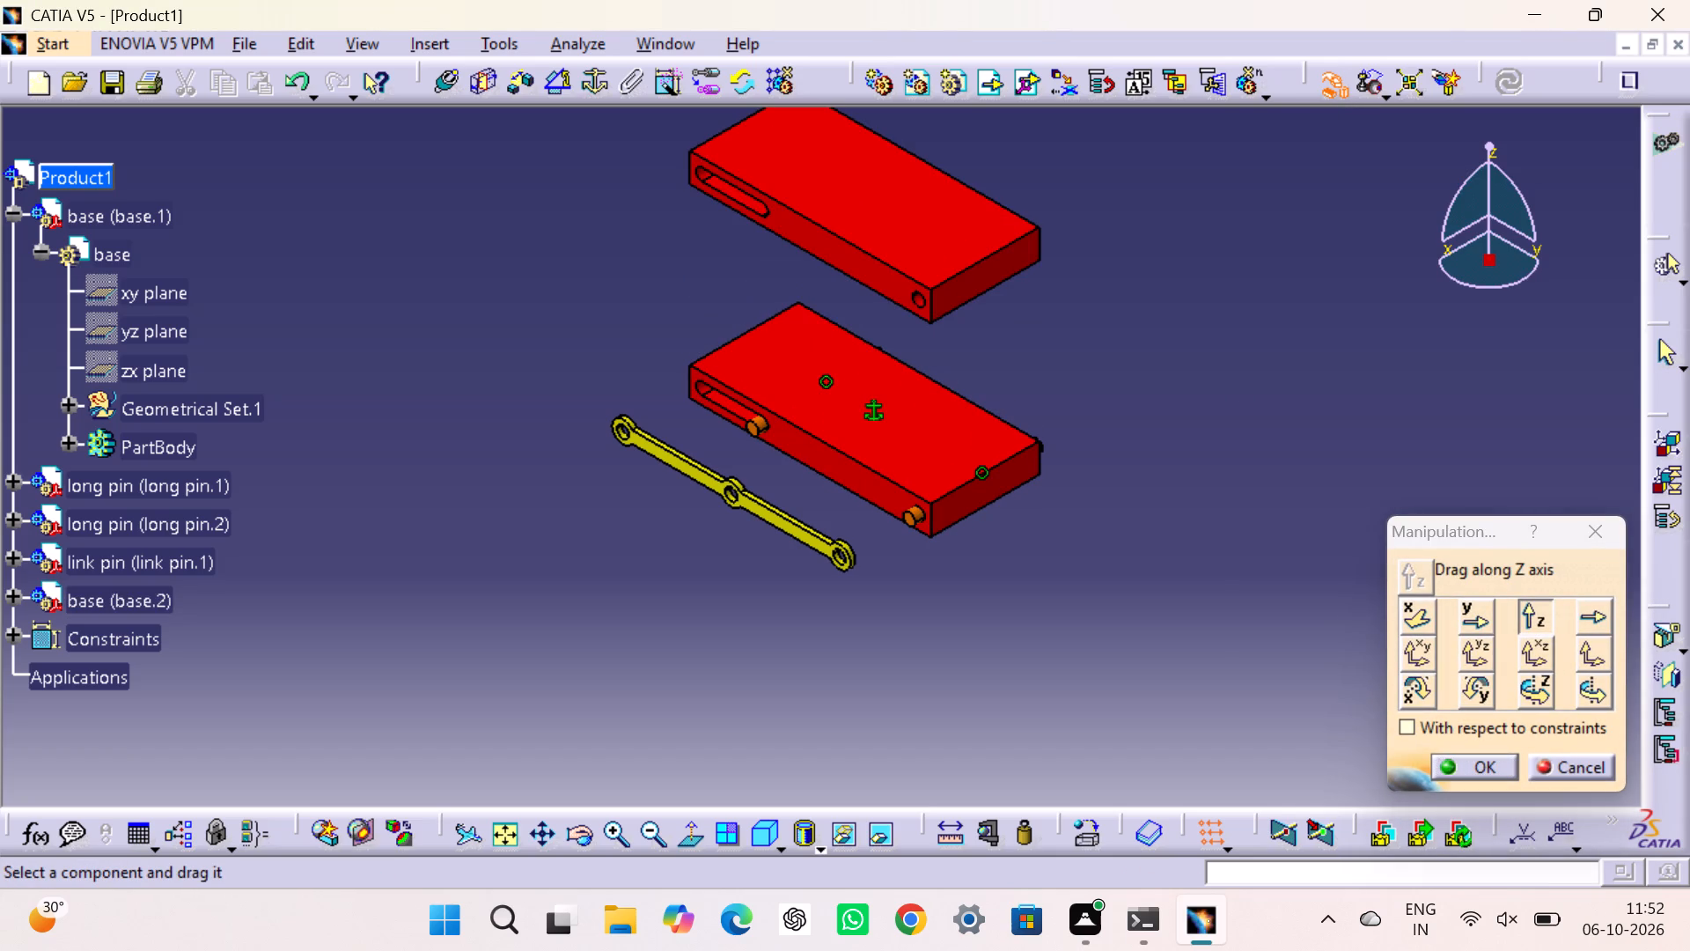
{"action": "left_click_drag", "start_coordinate": [1472, 767], "coordinate": [1466, 748]}
{"action": "left_click", "coordinate": [1309, 518]}
{"action": "left_click", "coordinate": [1472, 767]}
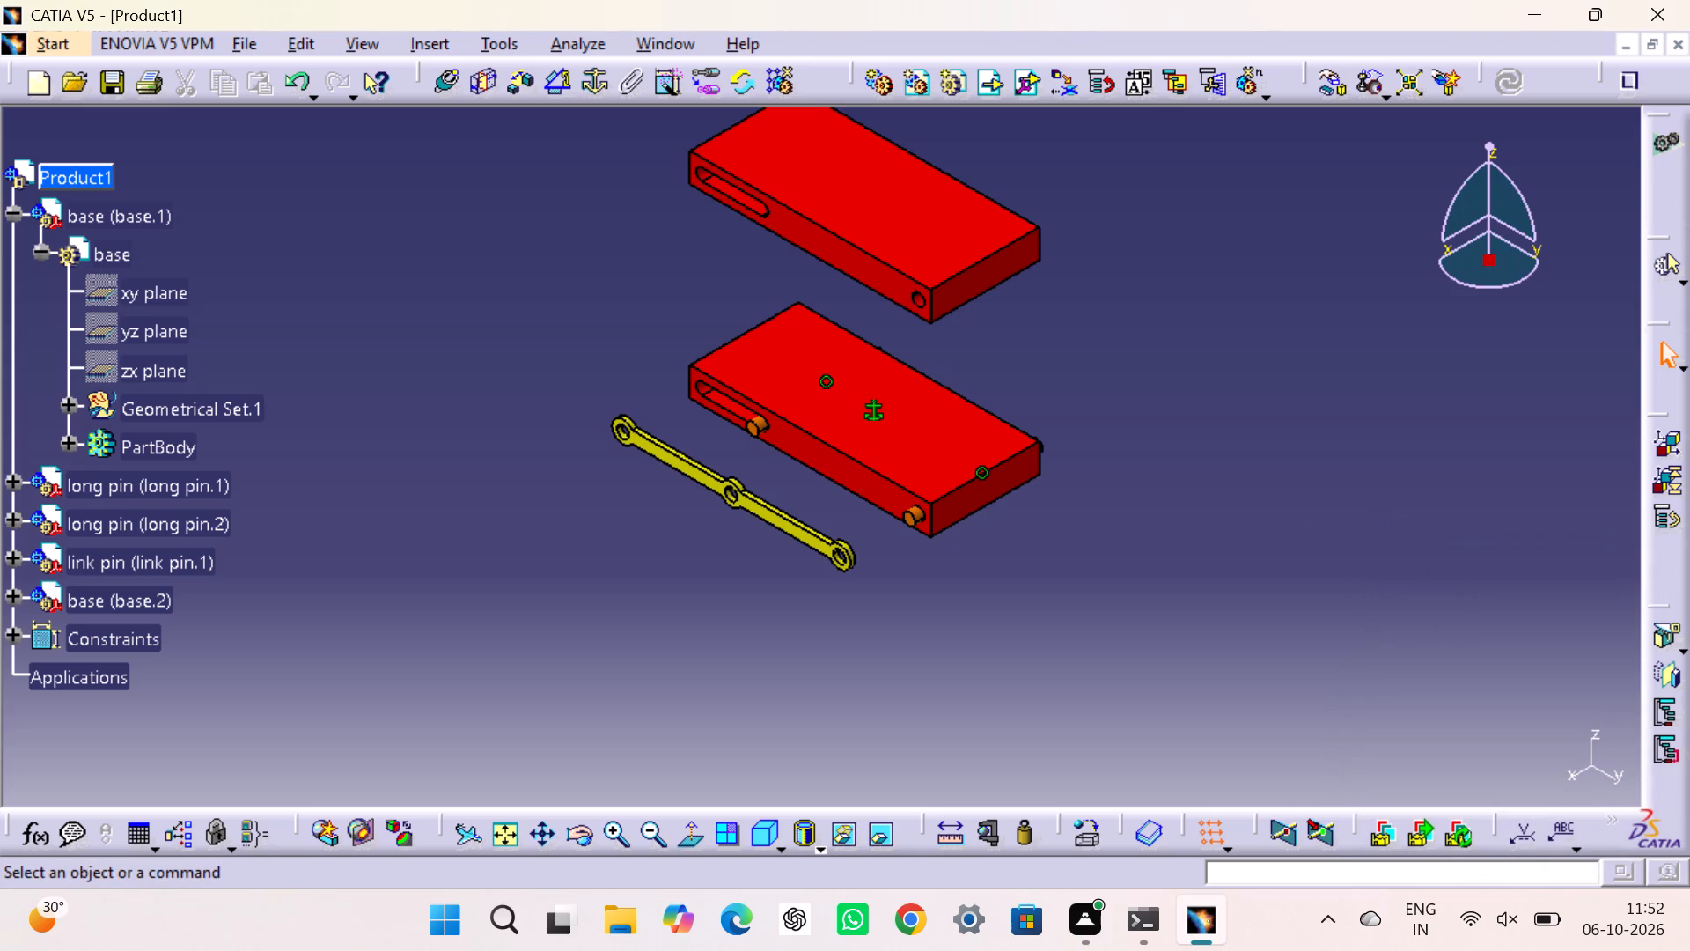
{"action": "left_click", "coordinate": [1339, 404]}
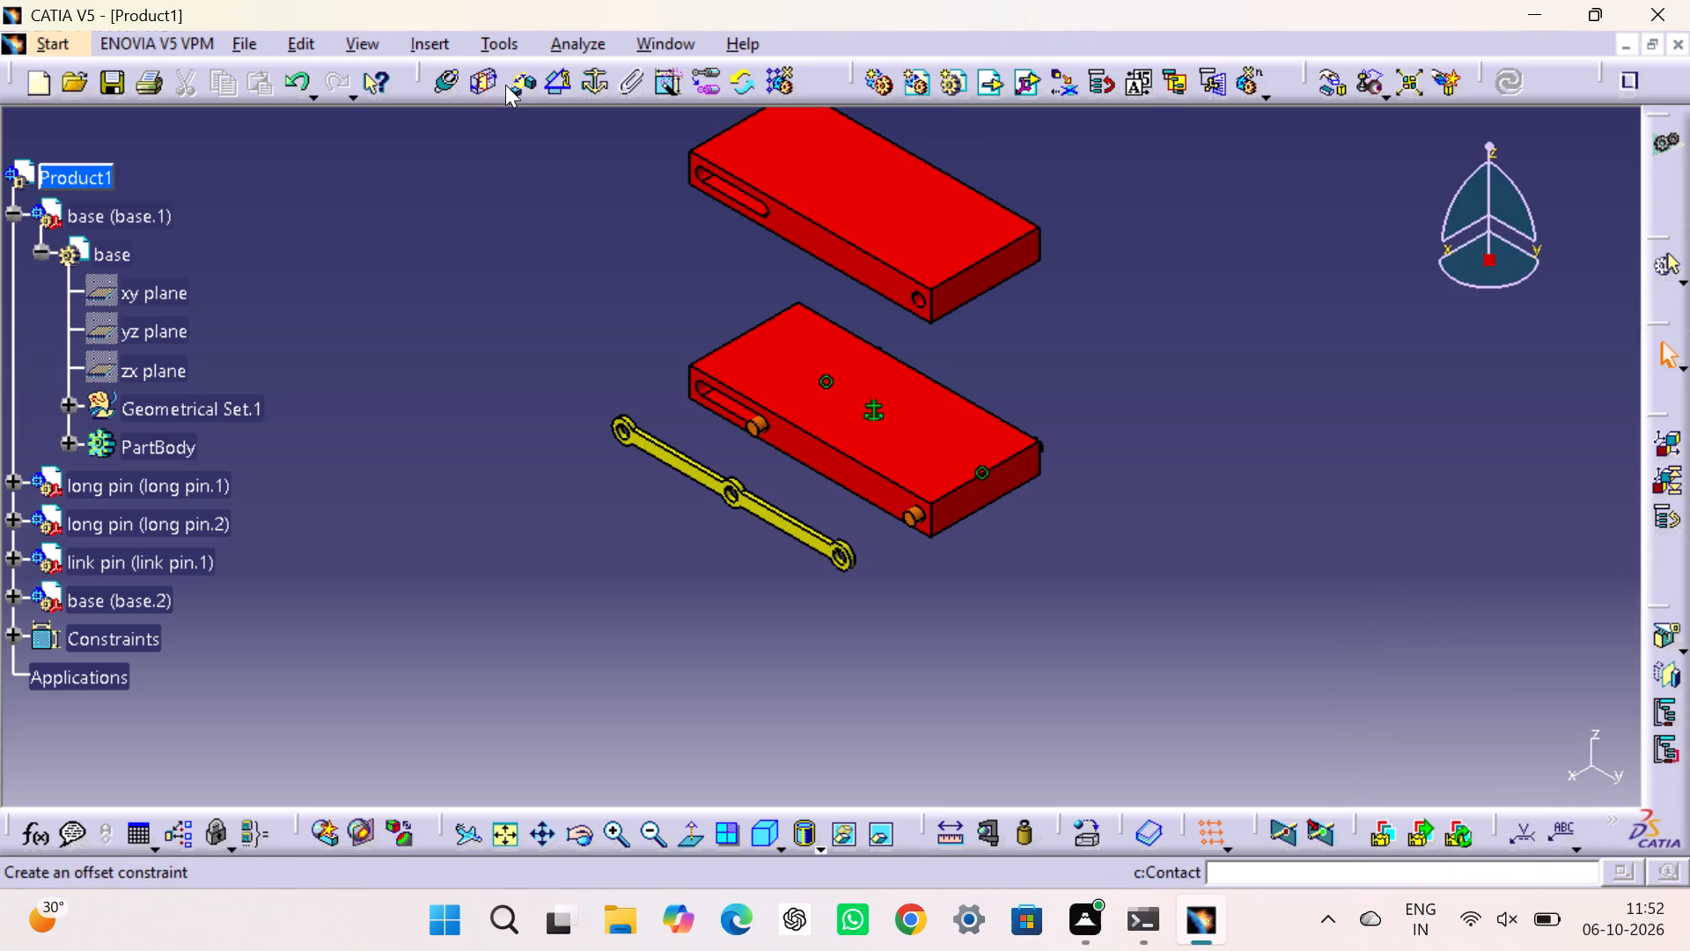
Add a 50 mm offset constraint between the first base's top face and the second base's underside, and update the assembly.
{"action": "left_click", "coordinate": [509, 84]}
{"action": "left_click", "coordinate": [789, 353]}
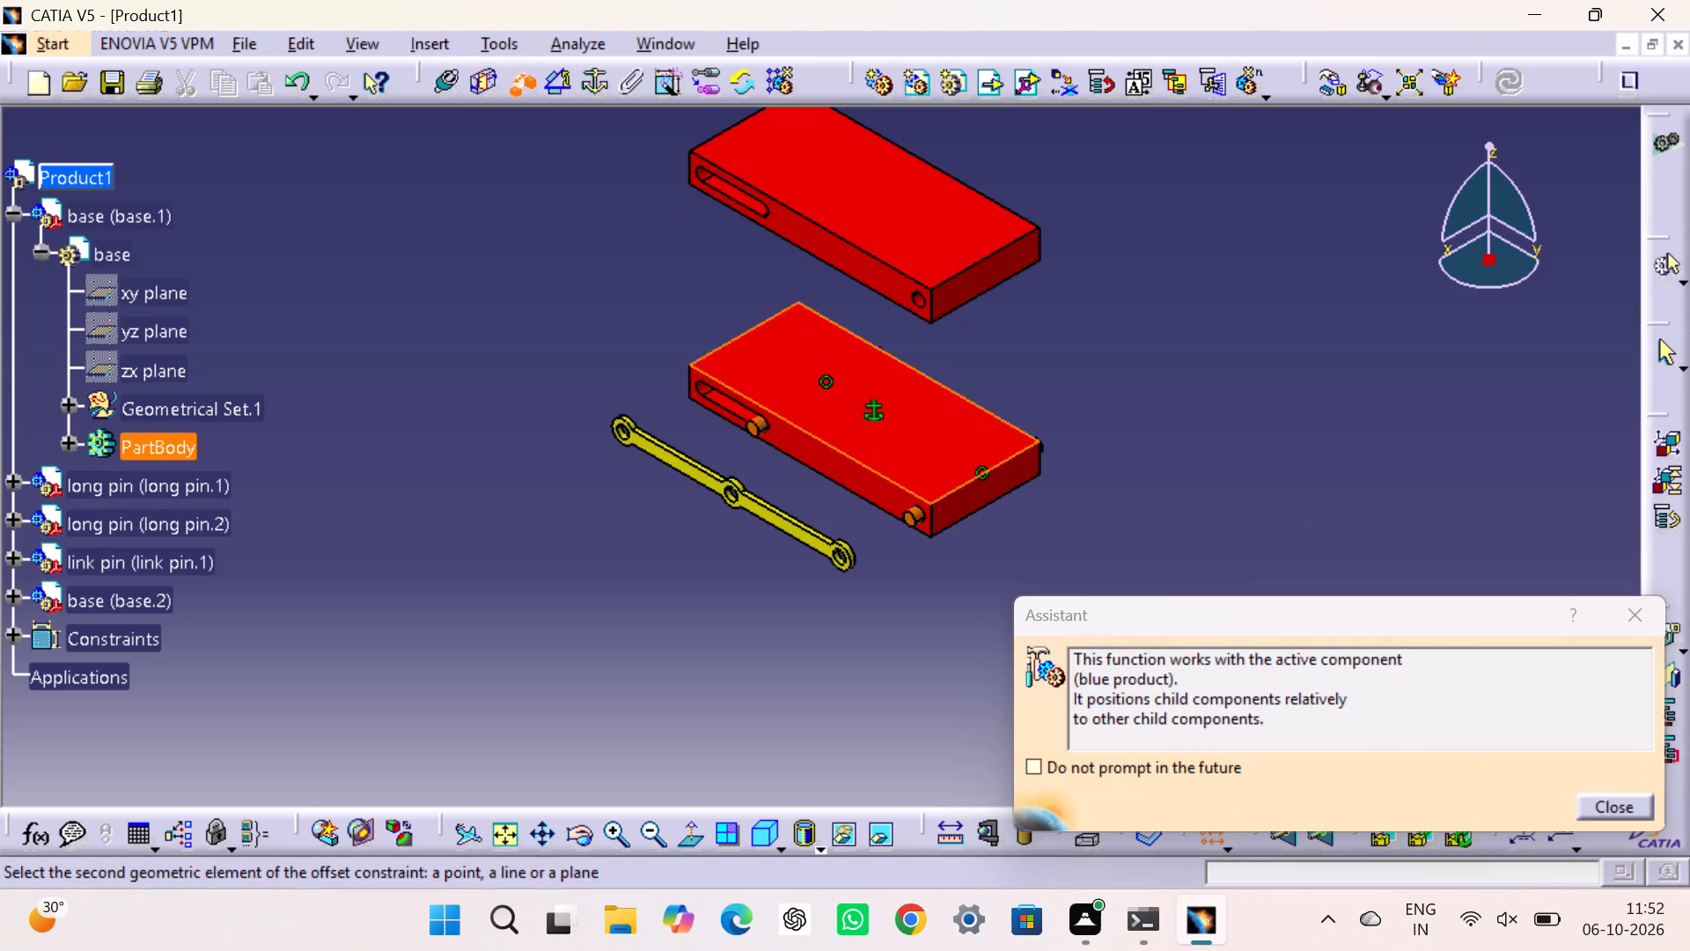
{"action": "middle_click_drag", "start_coordinate": [816, 296], "coordinate": [803, 342]}
{"action": "right_click_drag", "start_coordinate": [803, 342], "coordinate": [777, 358]}
{"action": "middle_click_drag", "start_coordinate": [803, 342], "coordinate": [808, 301]}
{"action": "middle_click_drag", "start_coordinate": [808, 306], "coordinate": [777, 358]}
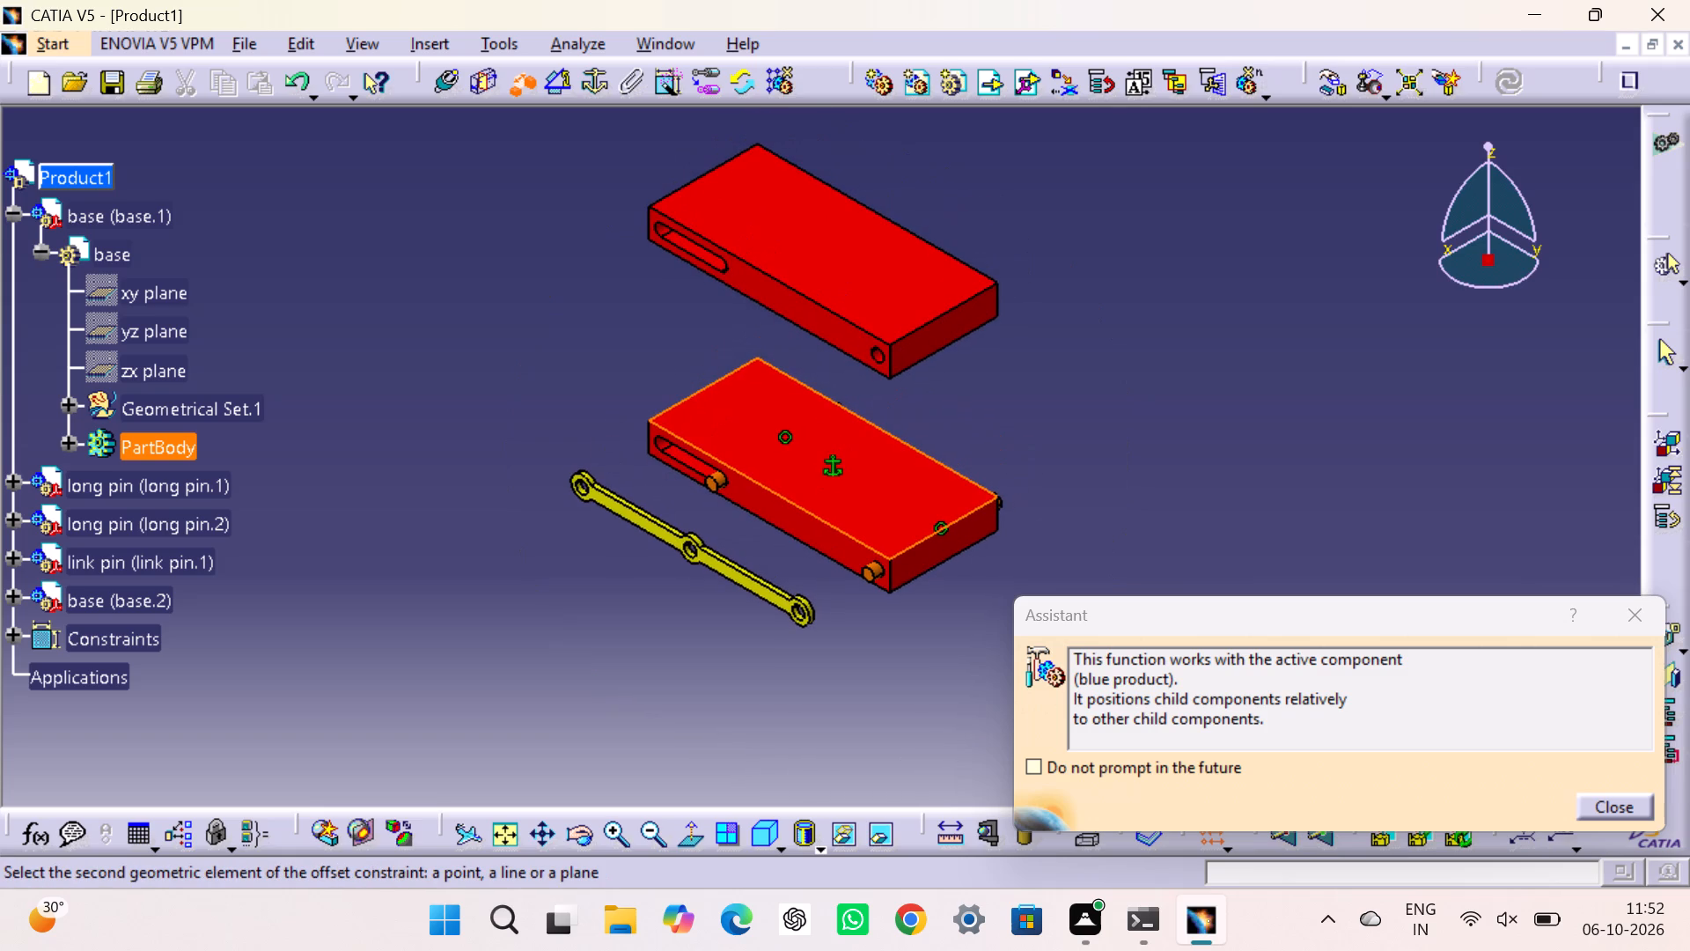
{"action": "middle_click_drag", "start_coordinate": [777, 358], "coordinate": [980, 167]}
{"action": "right_click_drag", "start_coordinate": [777, 358], "coordinate": [980, 167]}
{"action": "left_click", "coordinate": [937, 223]}
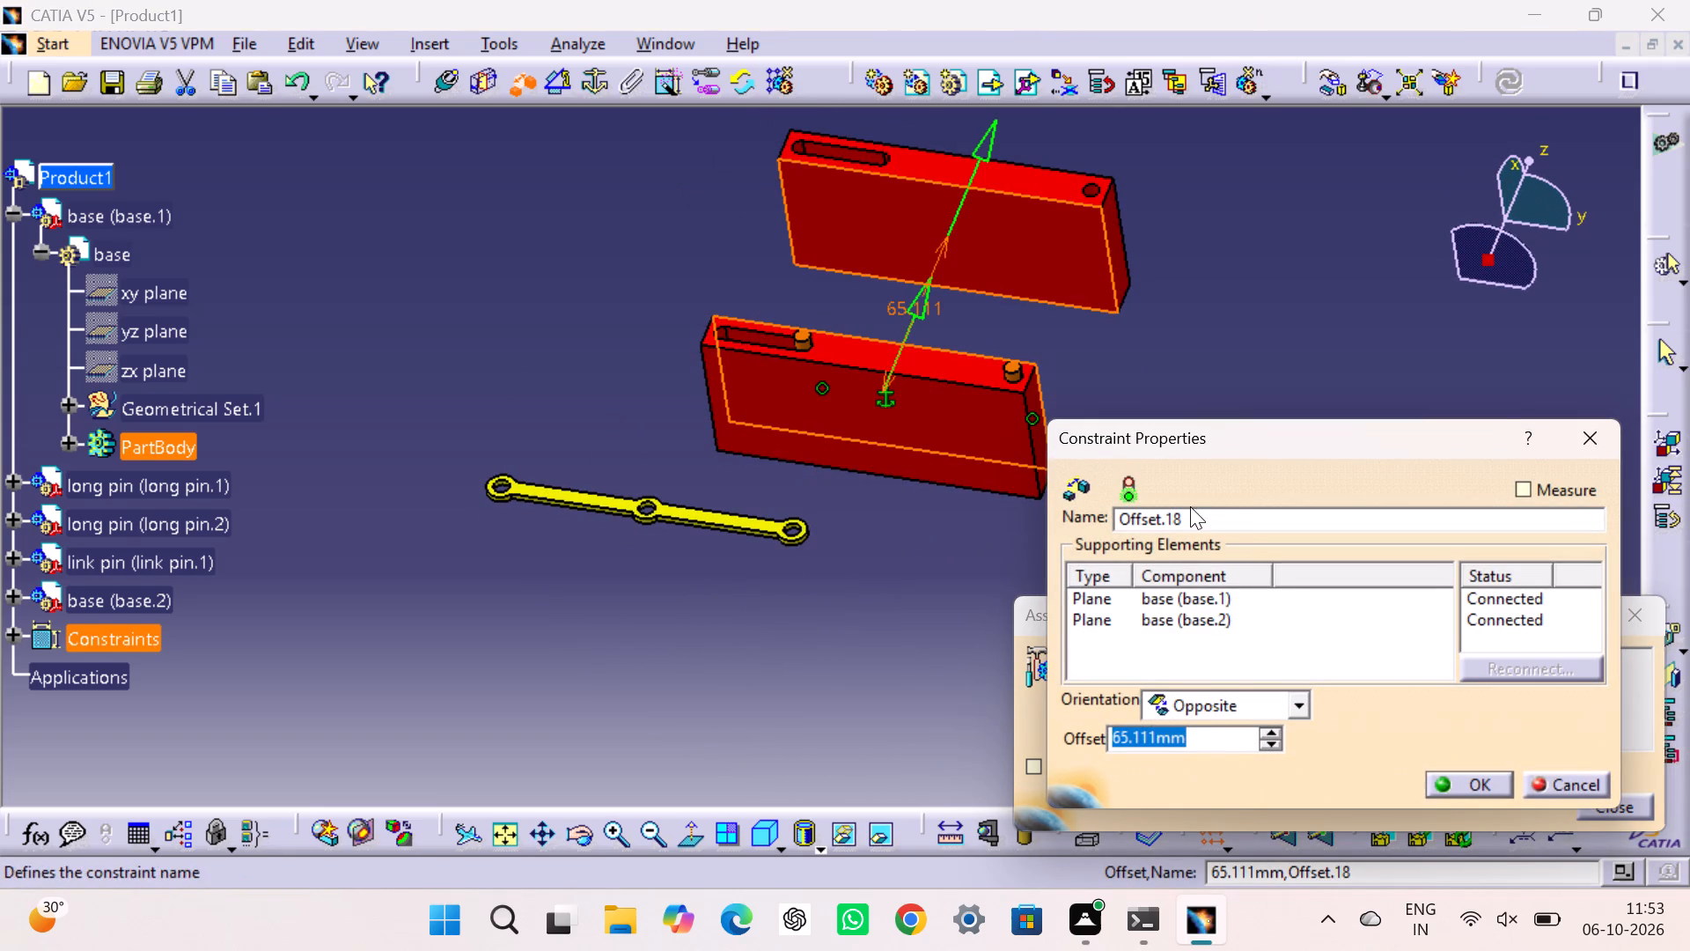
{"action": "key", "text": "5"}
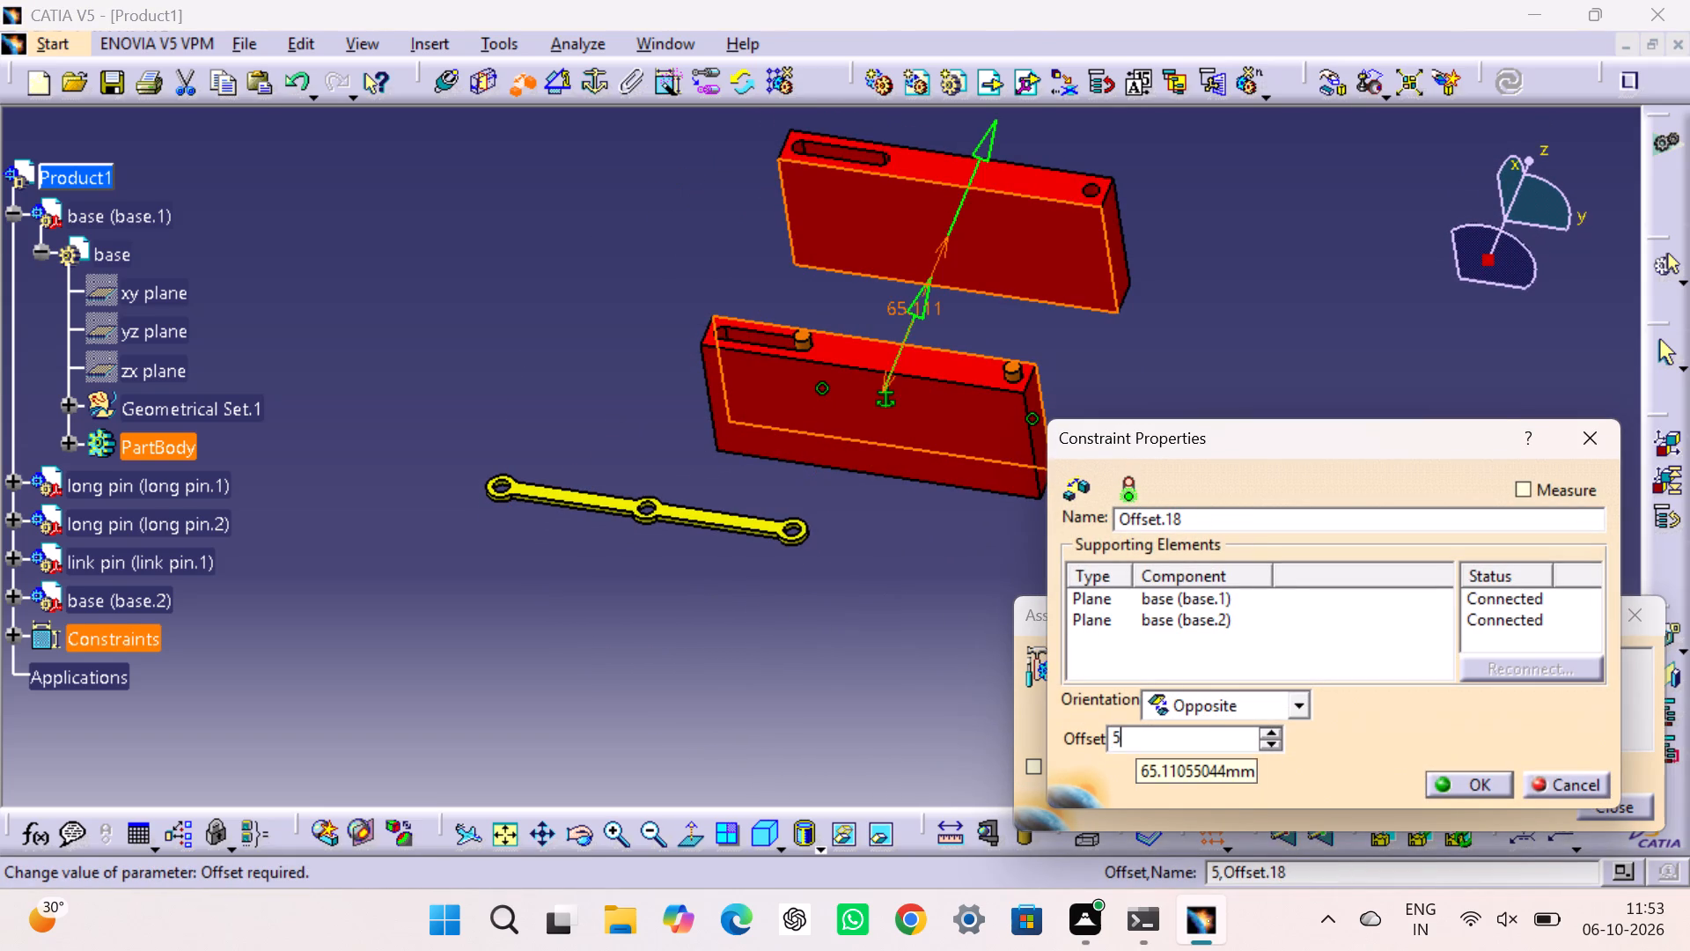
{"action": "key", "text": "0"}
{"action": "key", "text": "Return"}
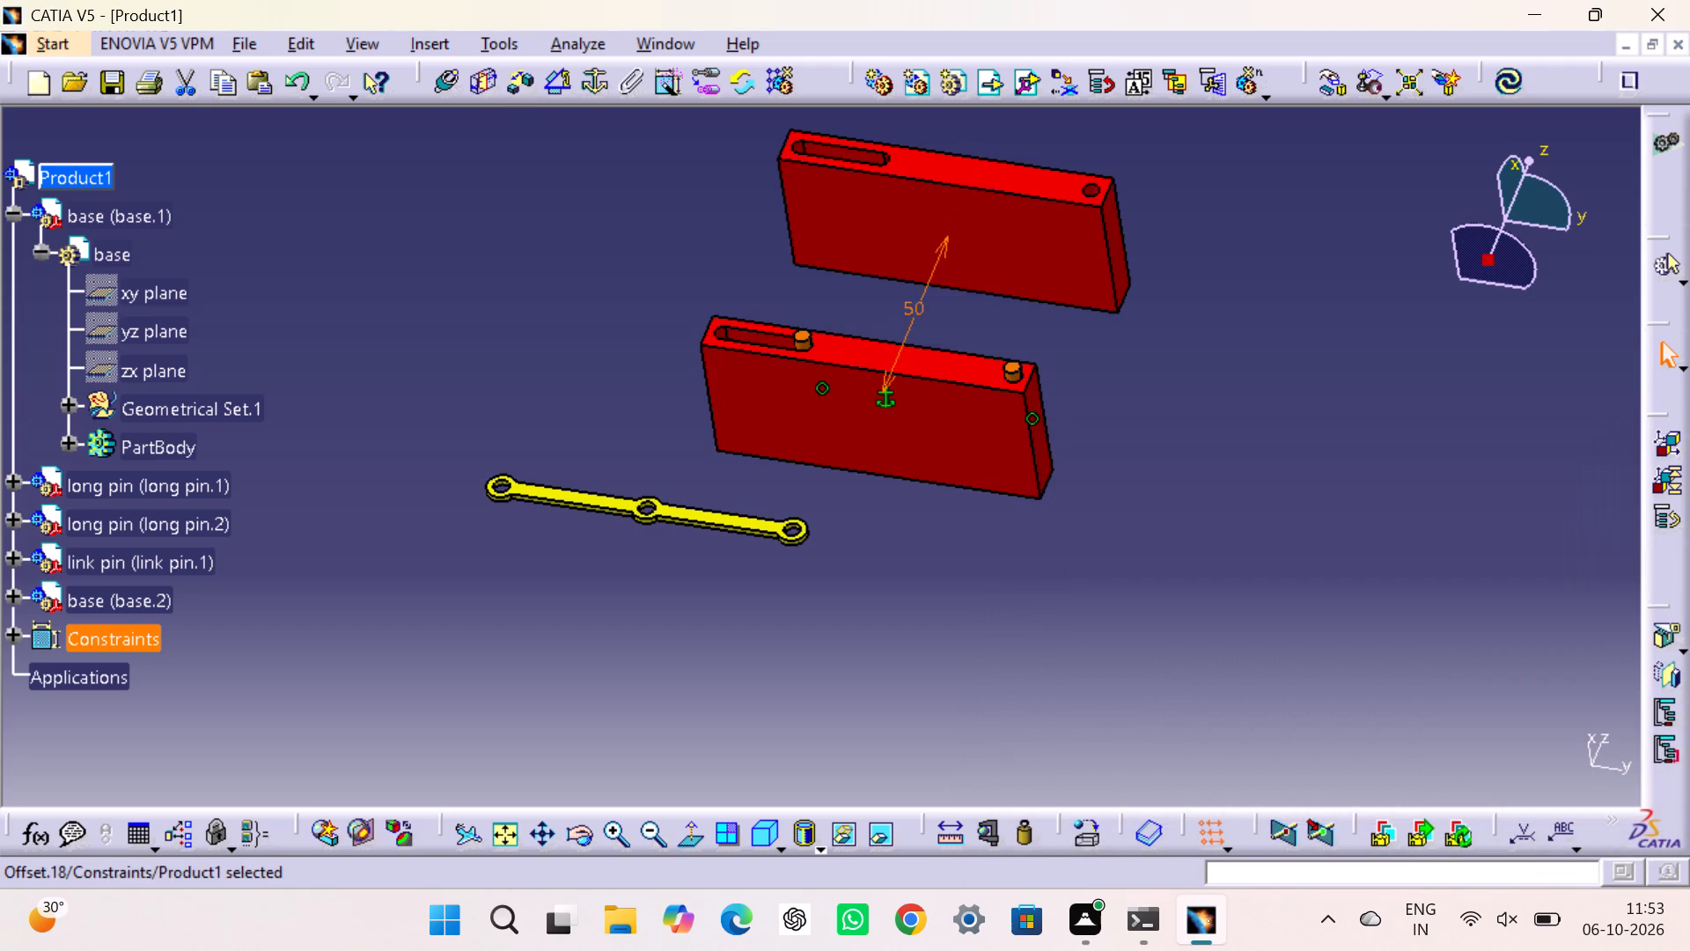
{"action": "left_click", "coordinate": [1255, 479]}
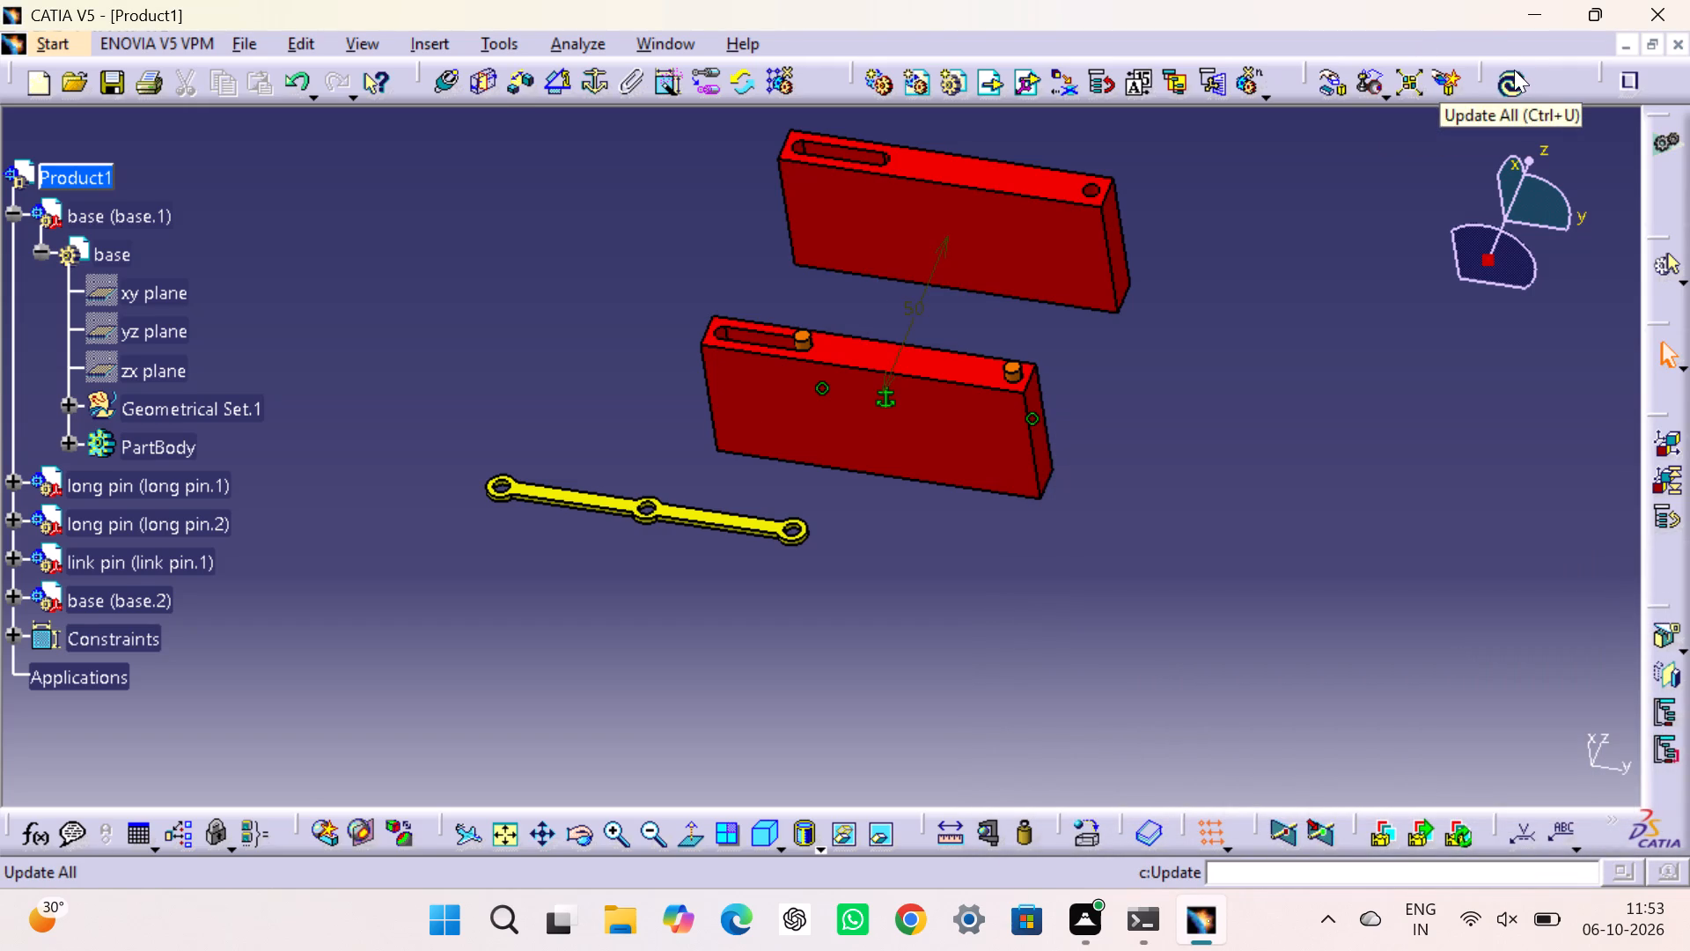
{"action": "left_click", "coordinate": [1510, 70]}
{"action": "left_click", "coordinate": [1252, 366]}
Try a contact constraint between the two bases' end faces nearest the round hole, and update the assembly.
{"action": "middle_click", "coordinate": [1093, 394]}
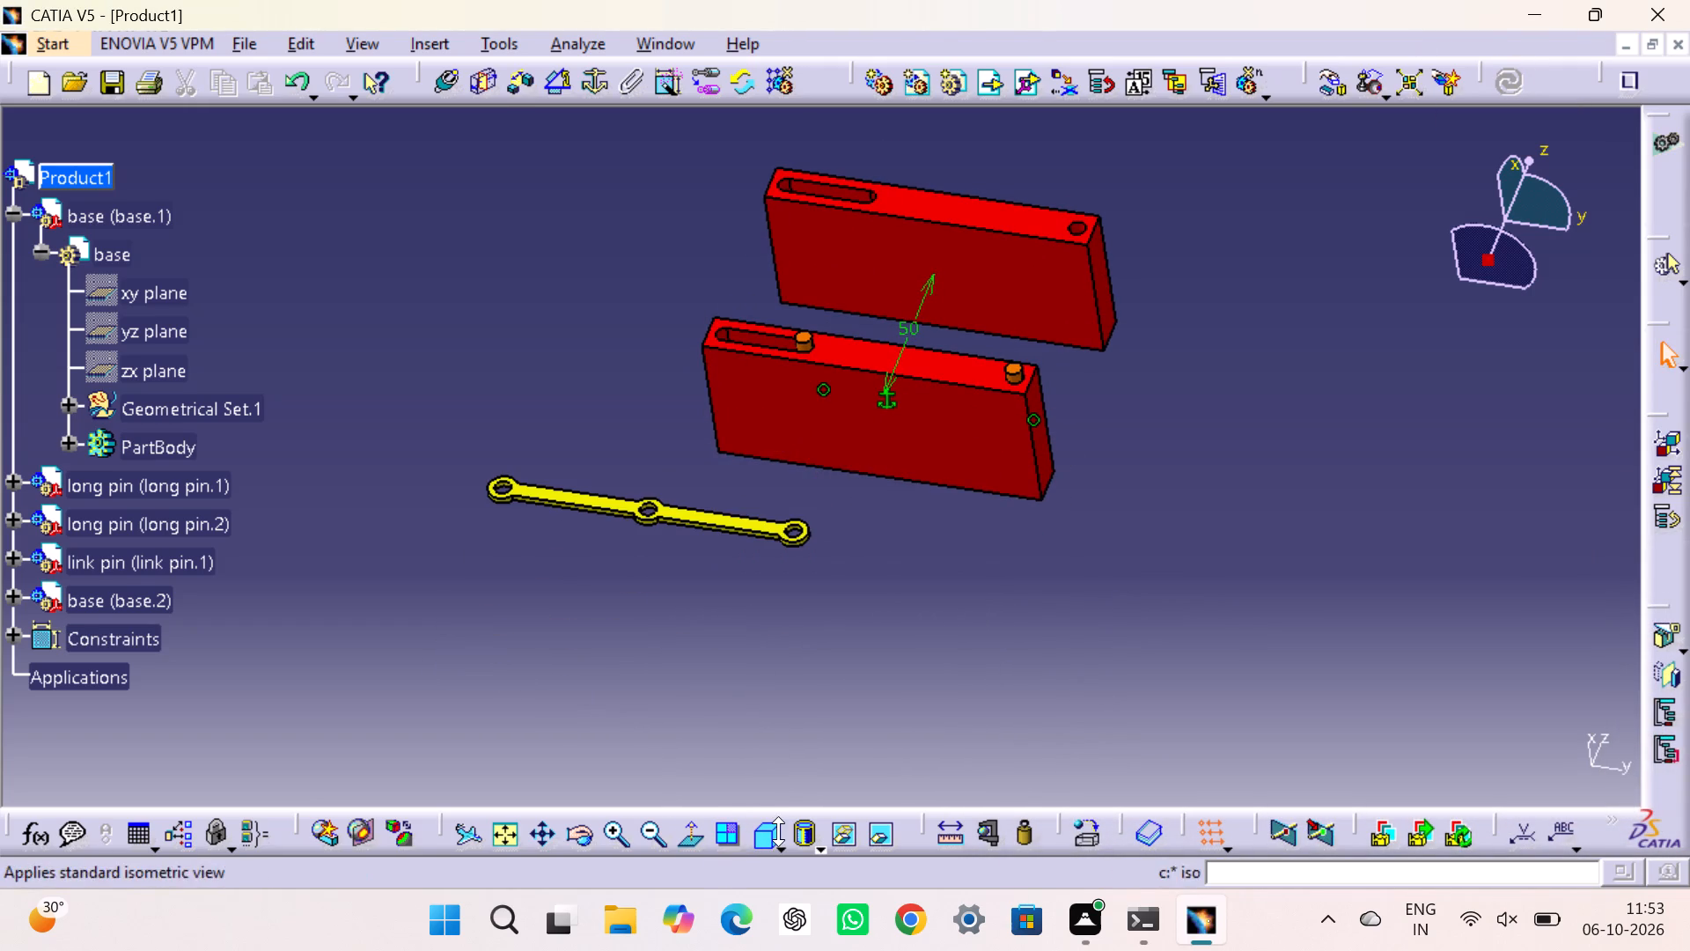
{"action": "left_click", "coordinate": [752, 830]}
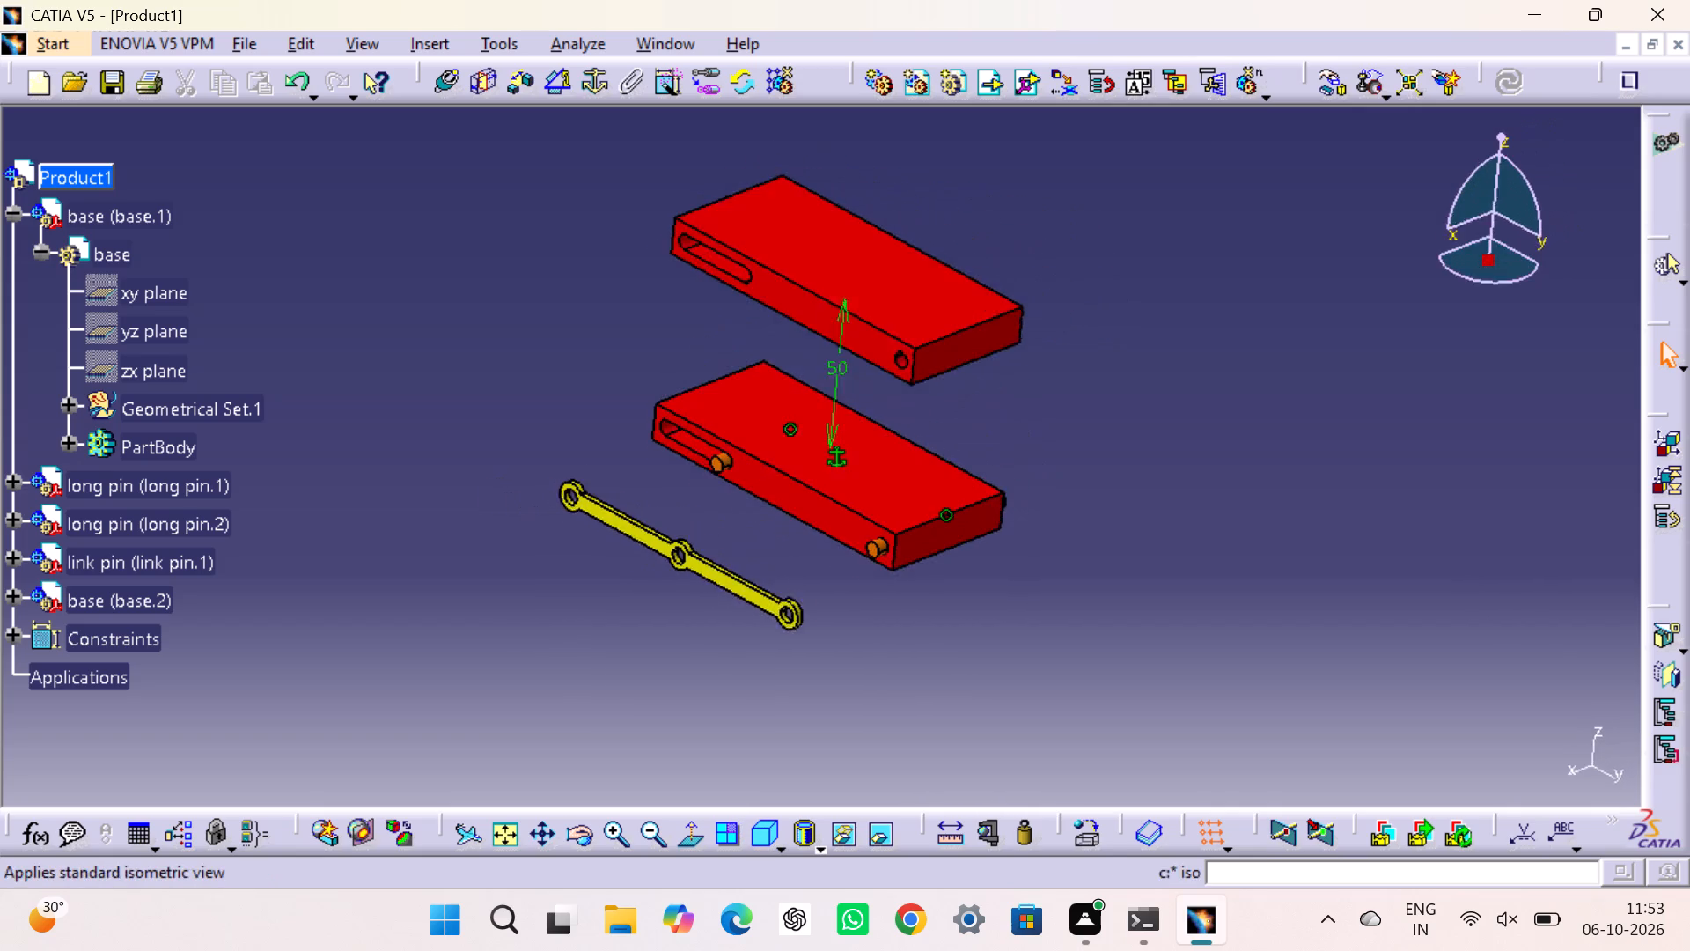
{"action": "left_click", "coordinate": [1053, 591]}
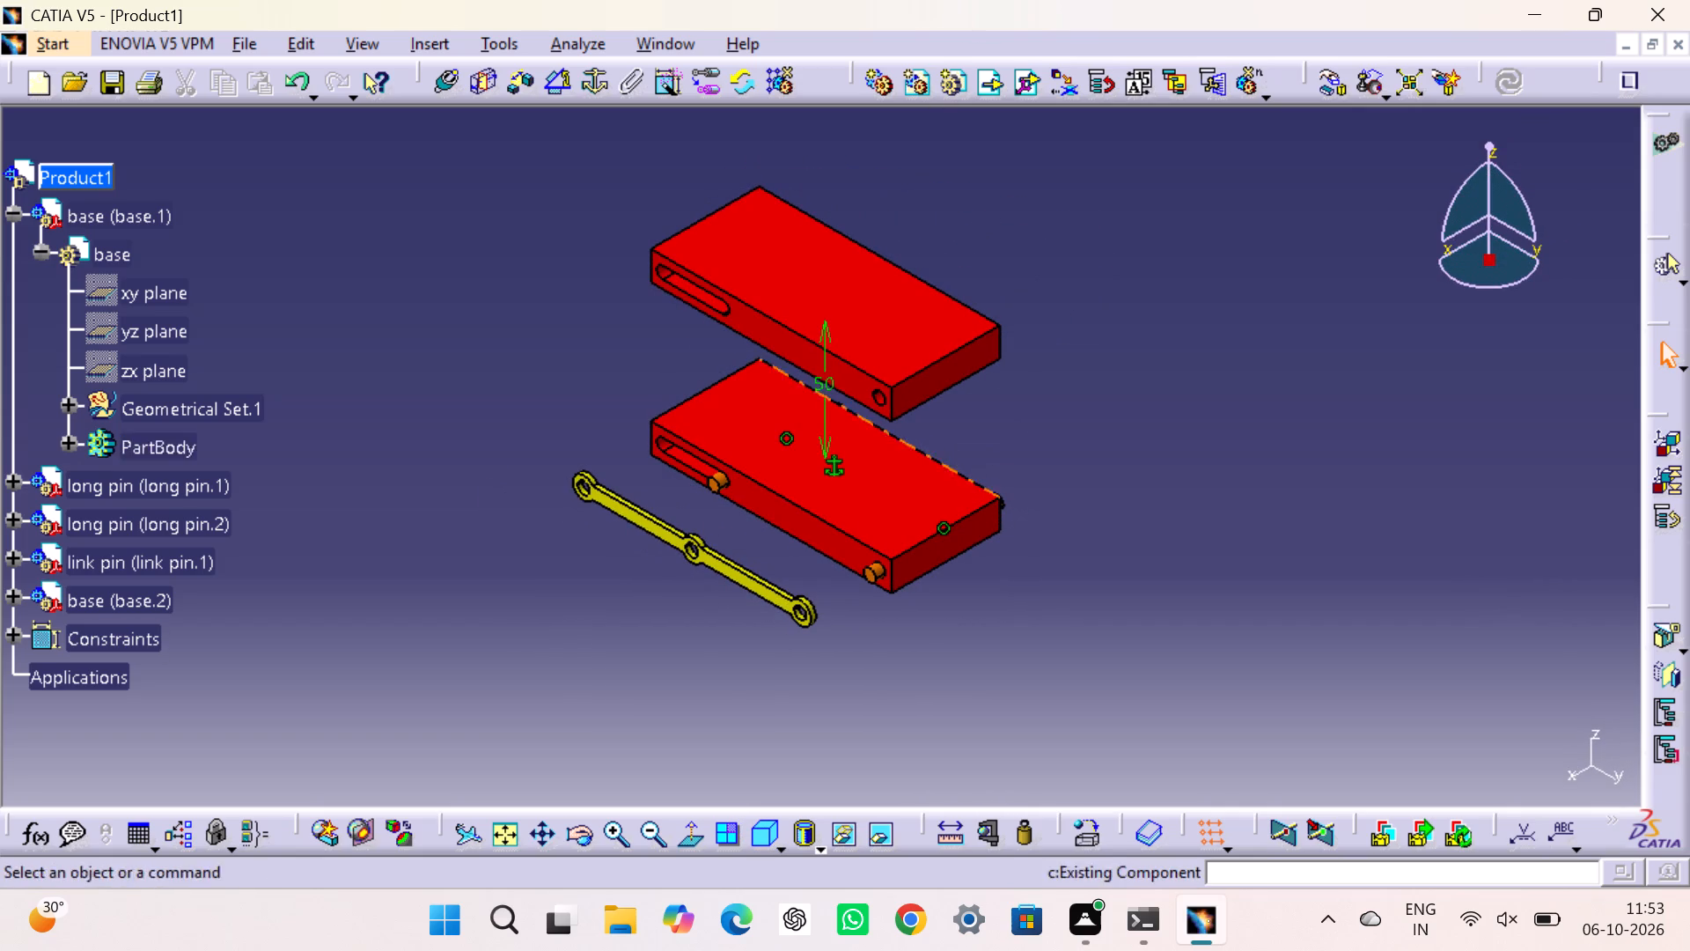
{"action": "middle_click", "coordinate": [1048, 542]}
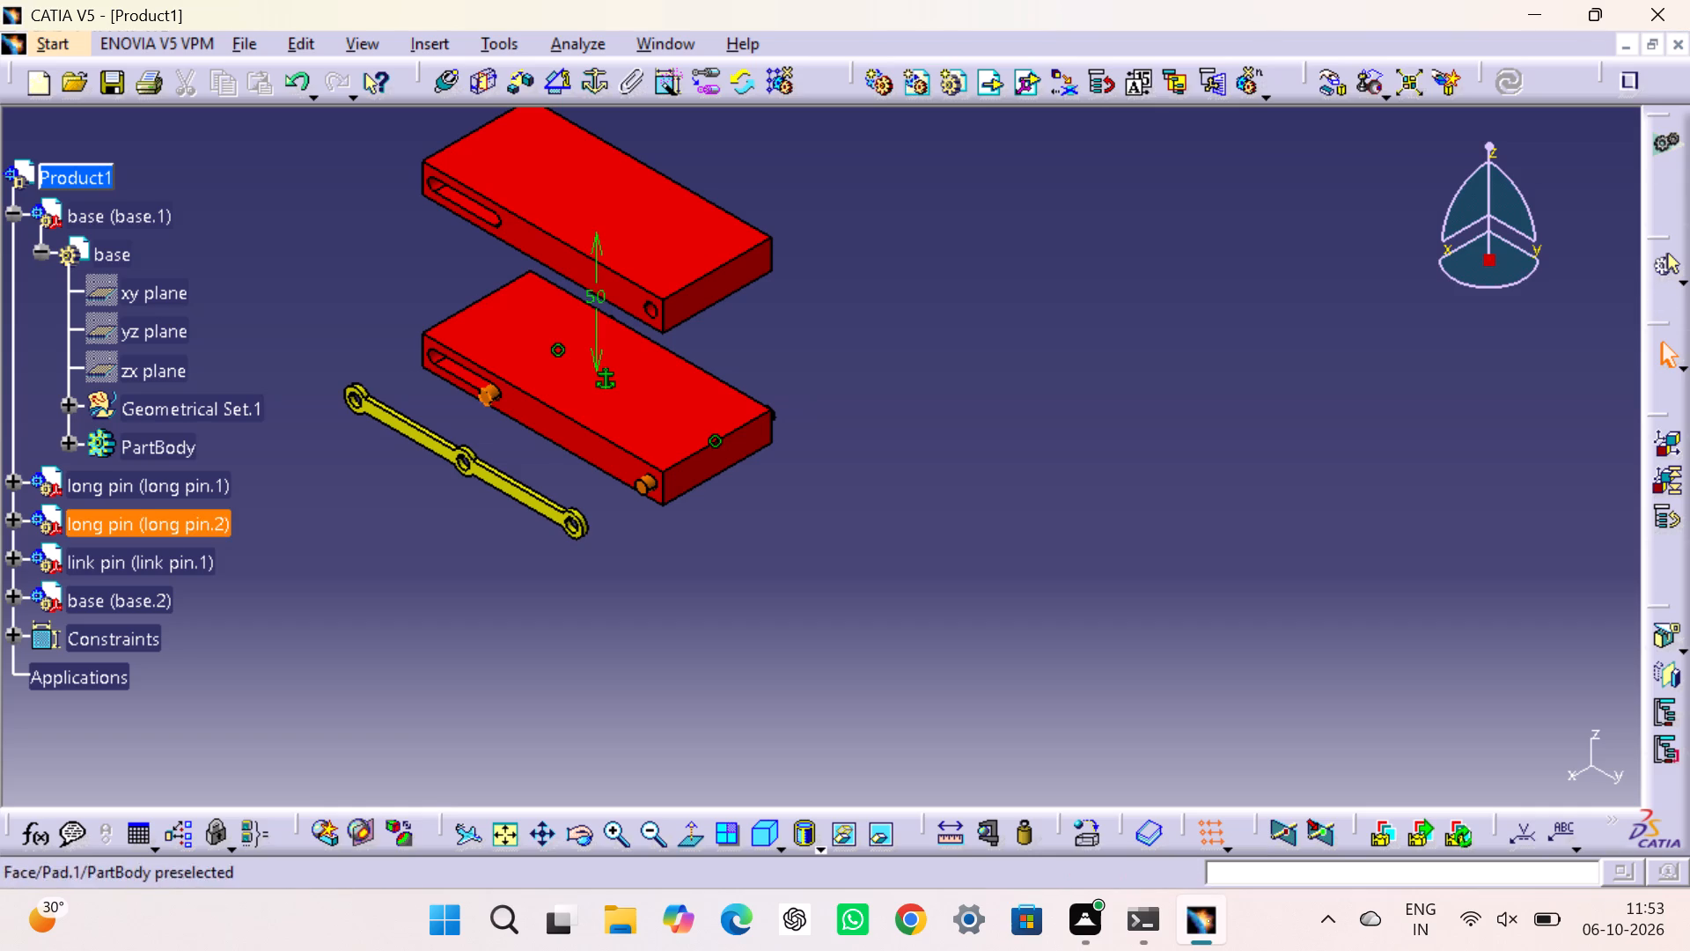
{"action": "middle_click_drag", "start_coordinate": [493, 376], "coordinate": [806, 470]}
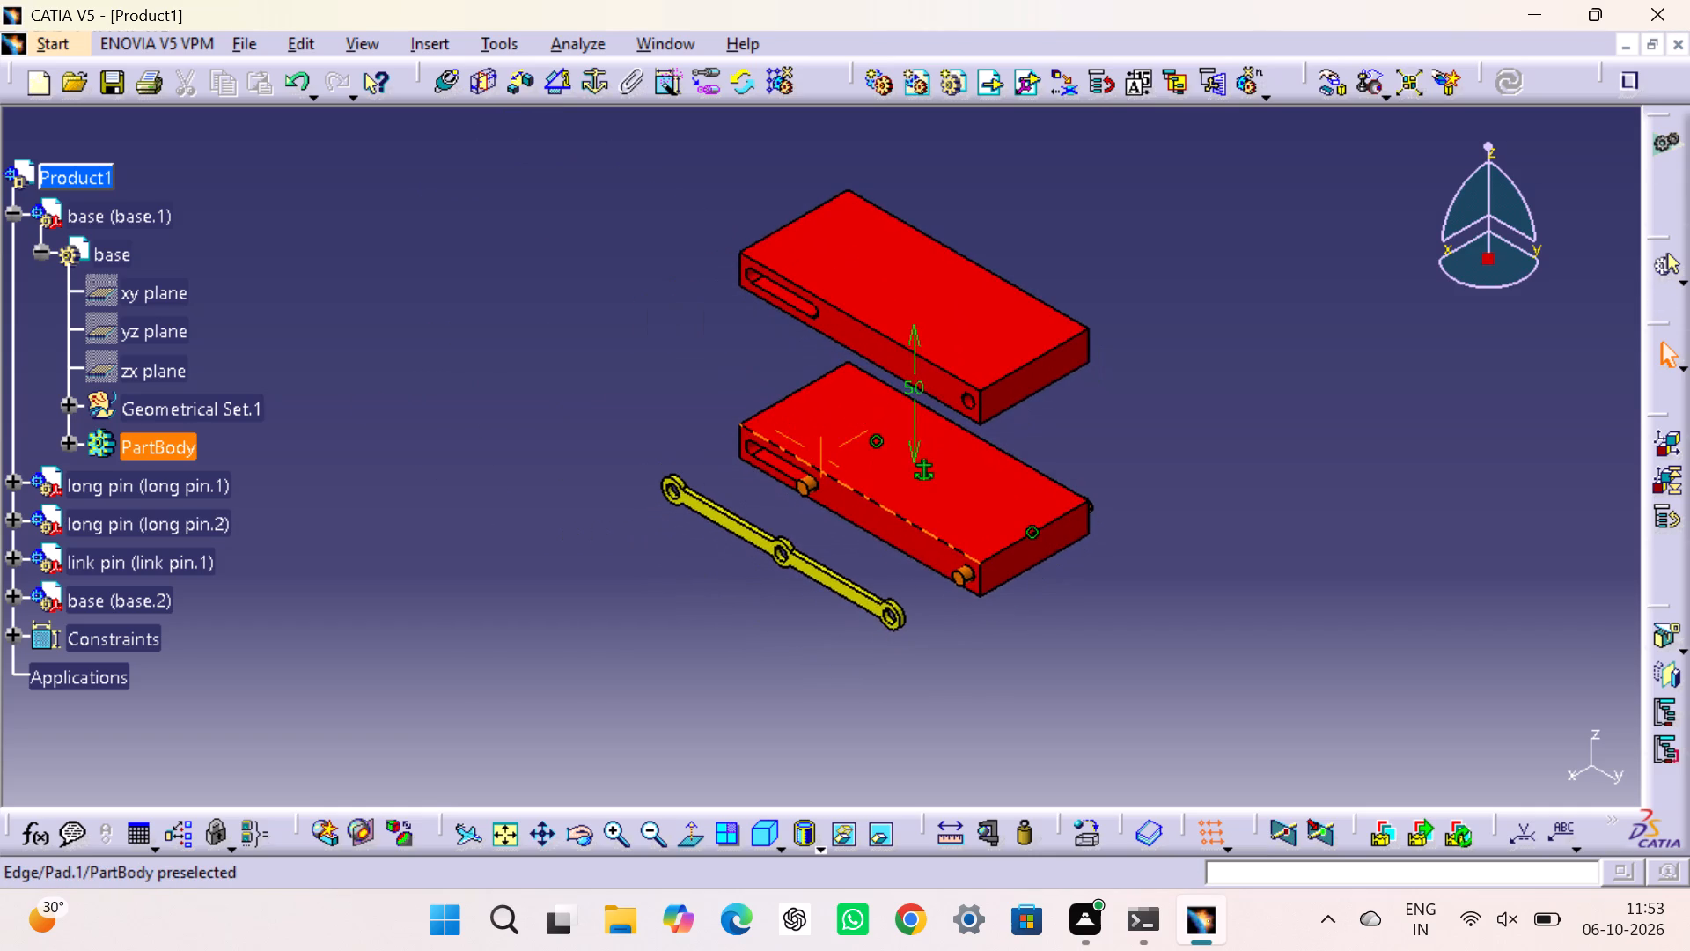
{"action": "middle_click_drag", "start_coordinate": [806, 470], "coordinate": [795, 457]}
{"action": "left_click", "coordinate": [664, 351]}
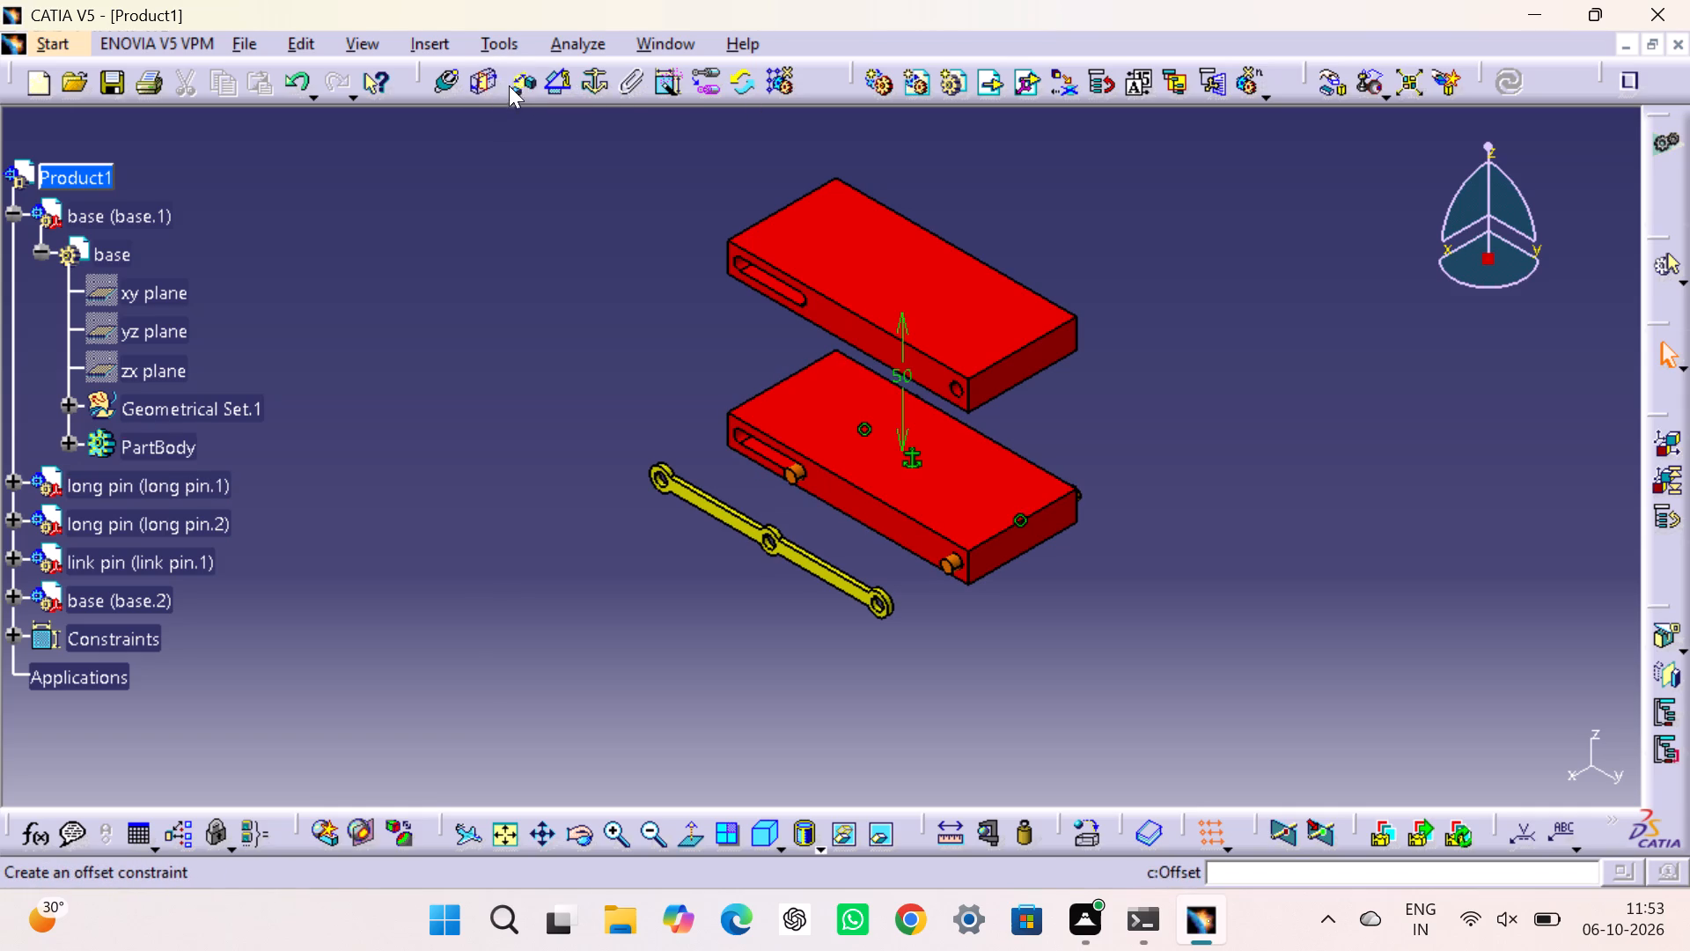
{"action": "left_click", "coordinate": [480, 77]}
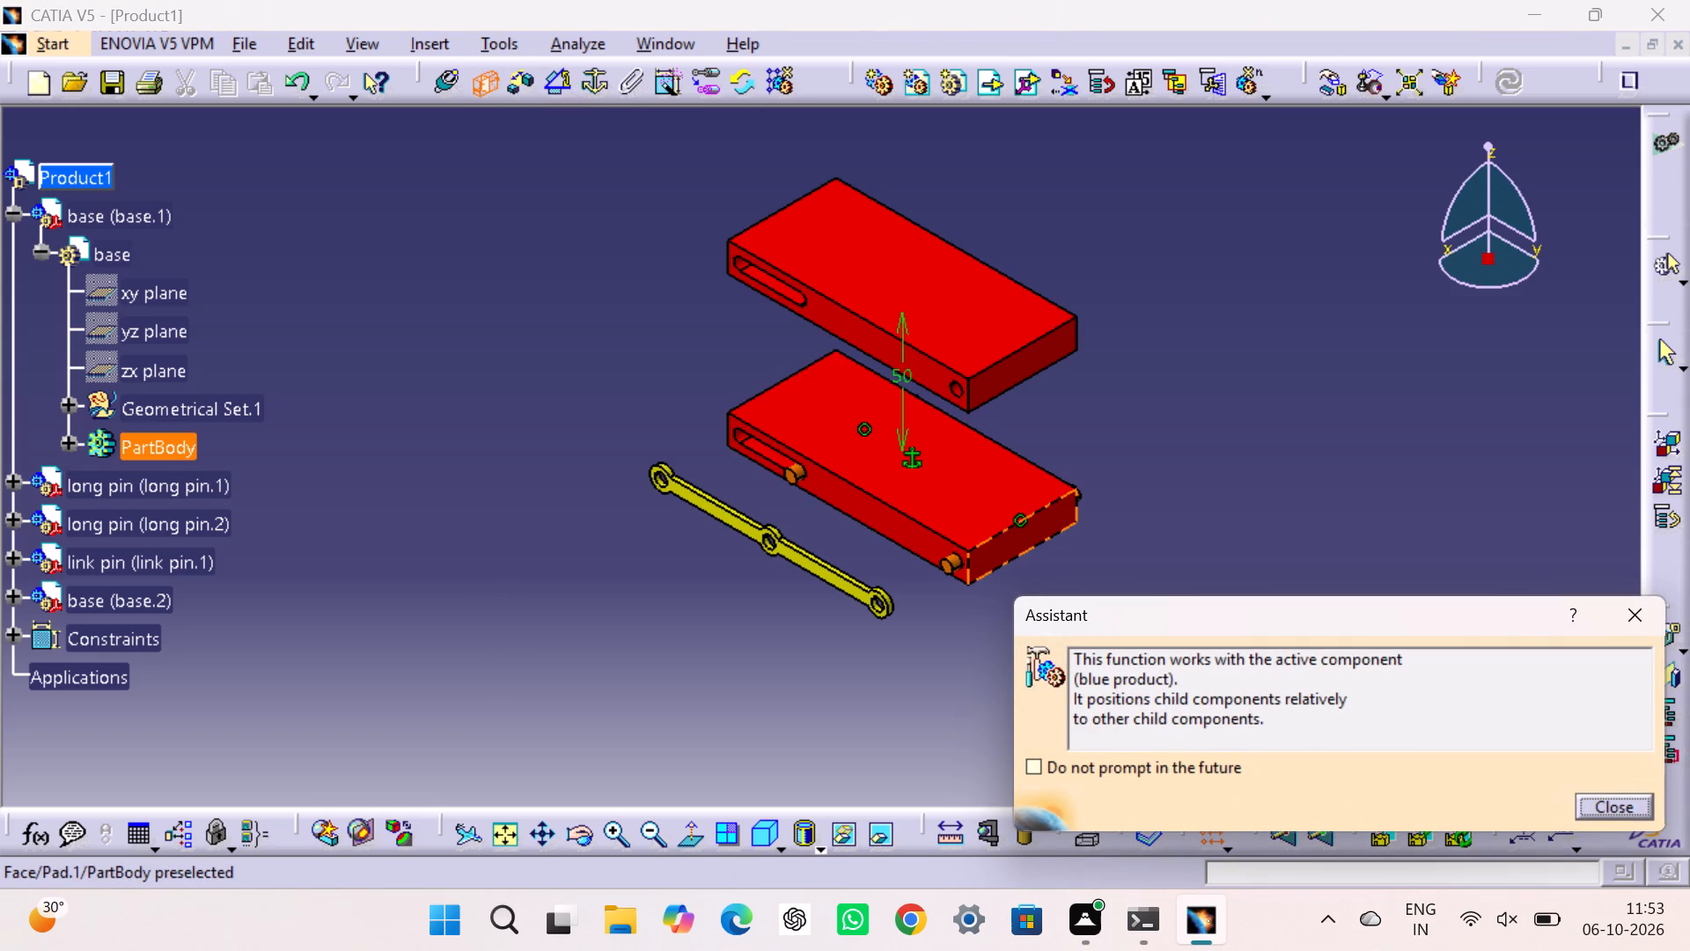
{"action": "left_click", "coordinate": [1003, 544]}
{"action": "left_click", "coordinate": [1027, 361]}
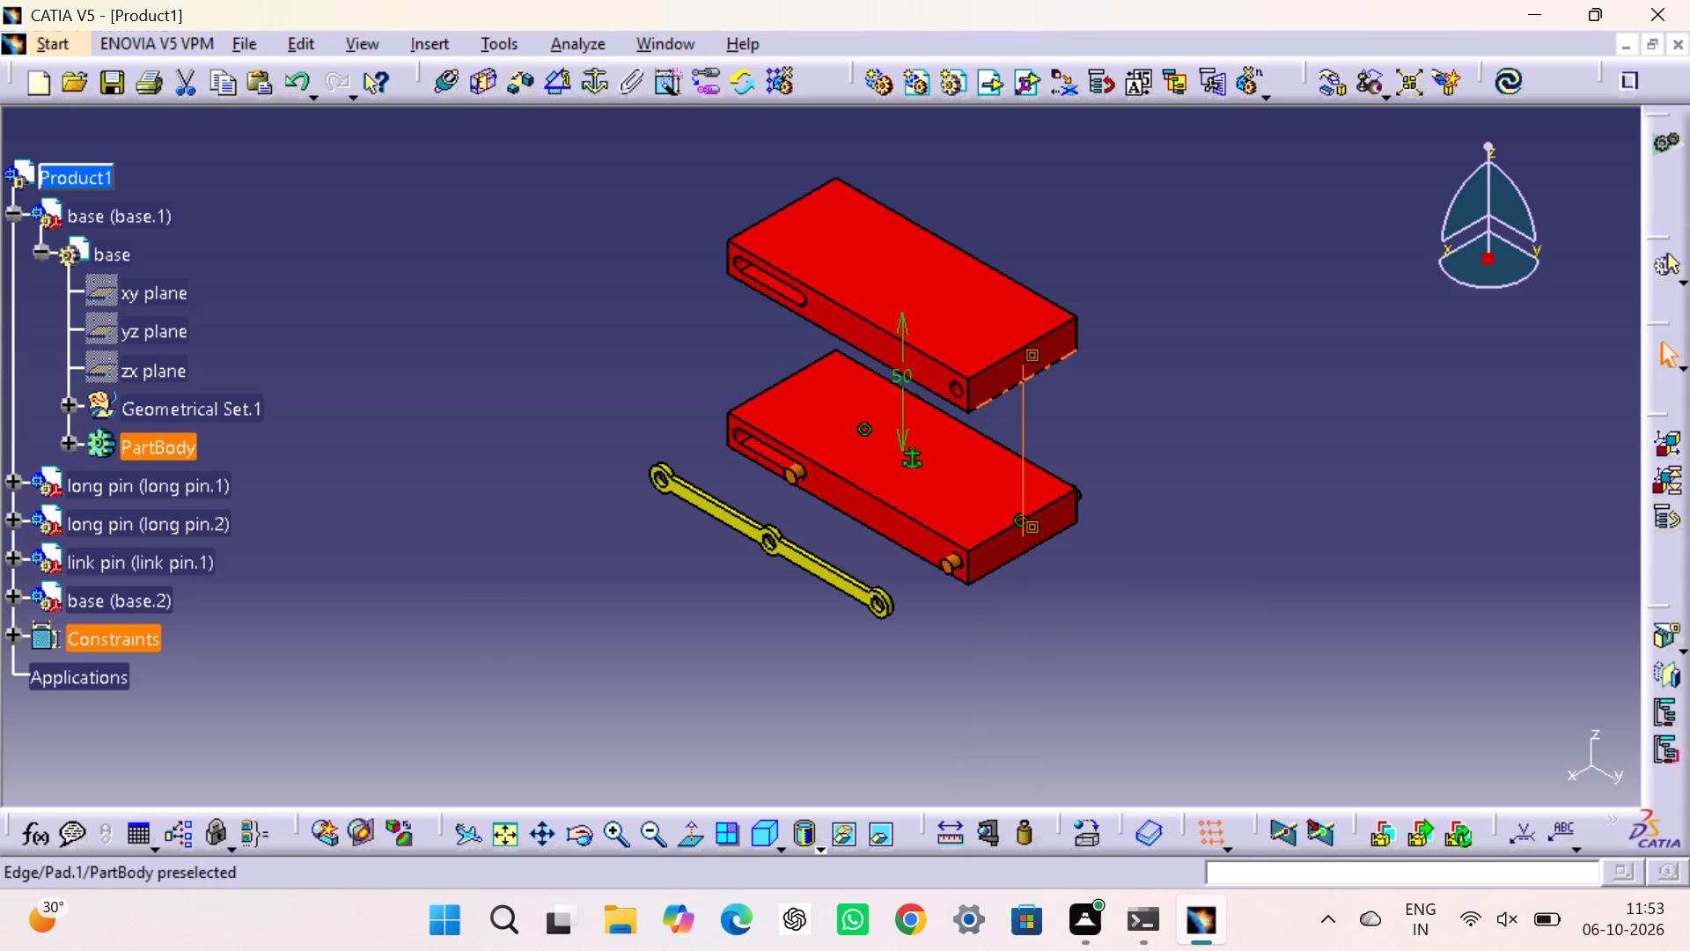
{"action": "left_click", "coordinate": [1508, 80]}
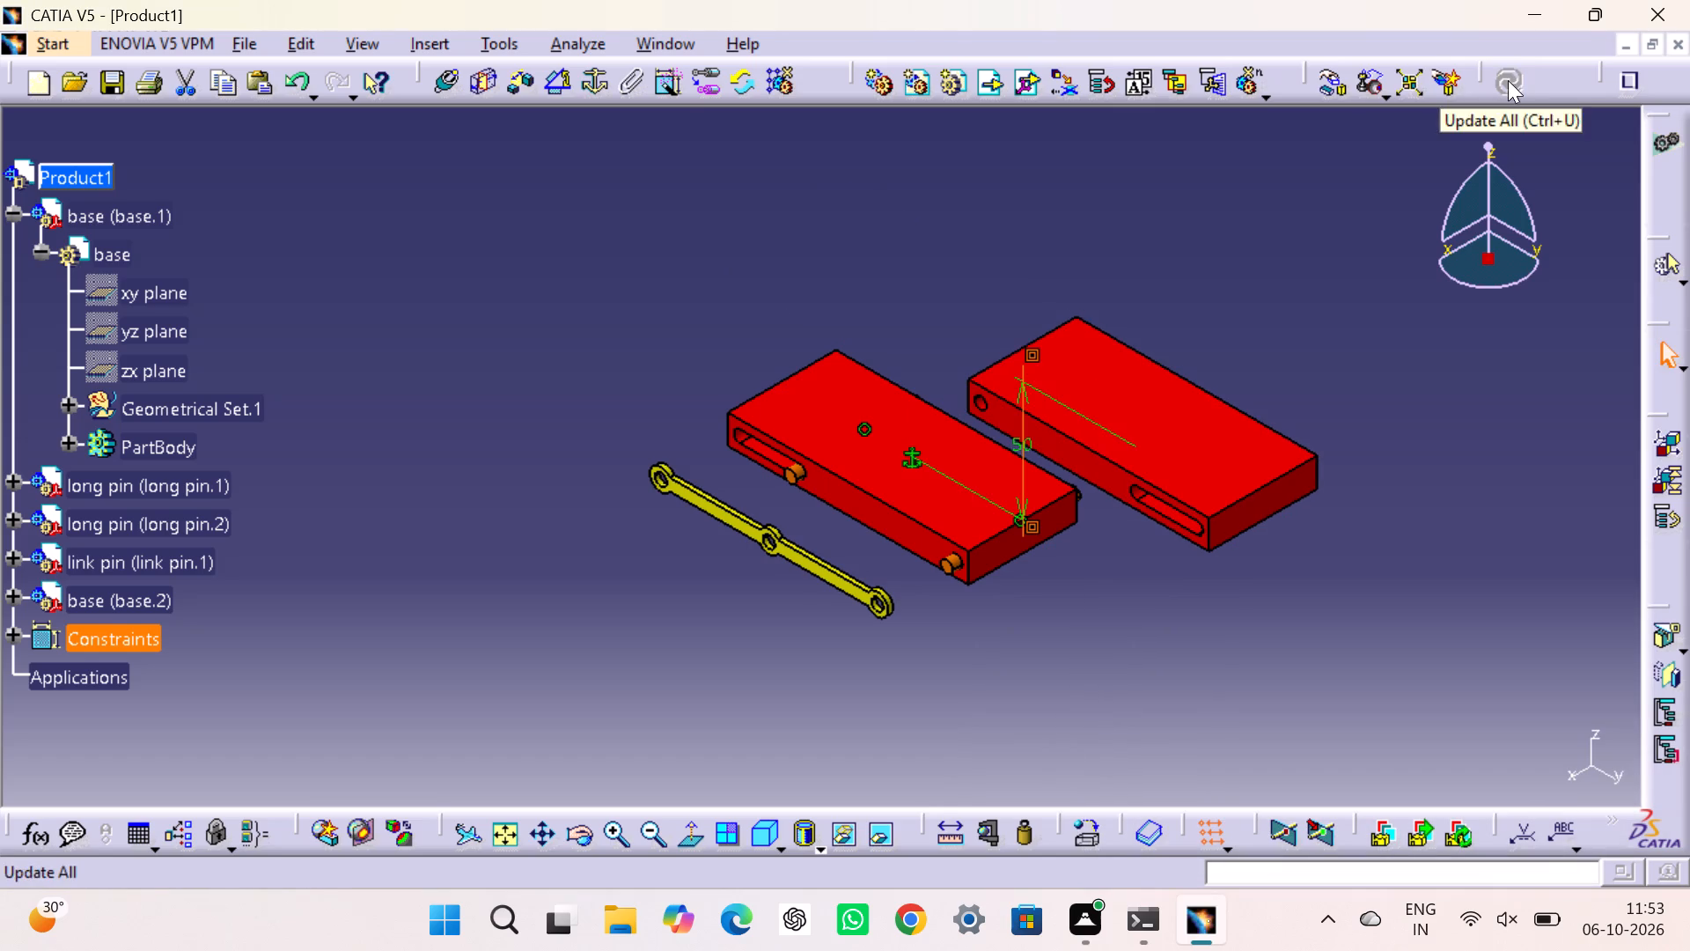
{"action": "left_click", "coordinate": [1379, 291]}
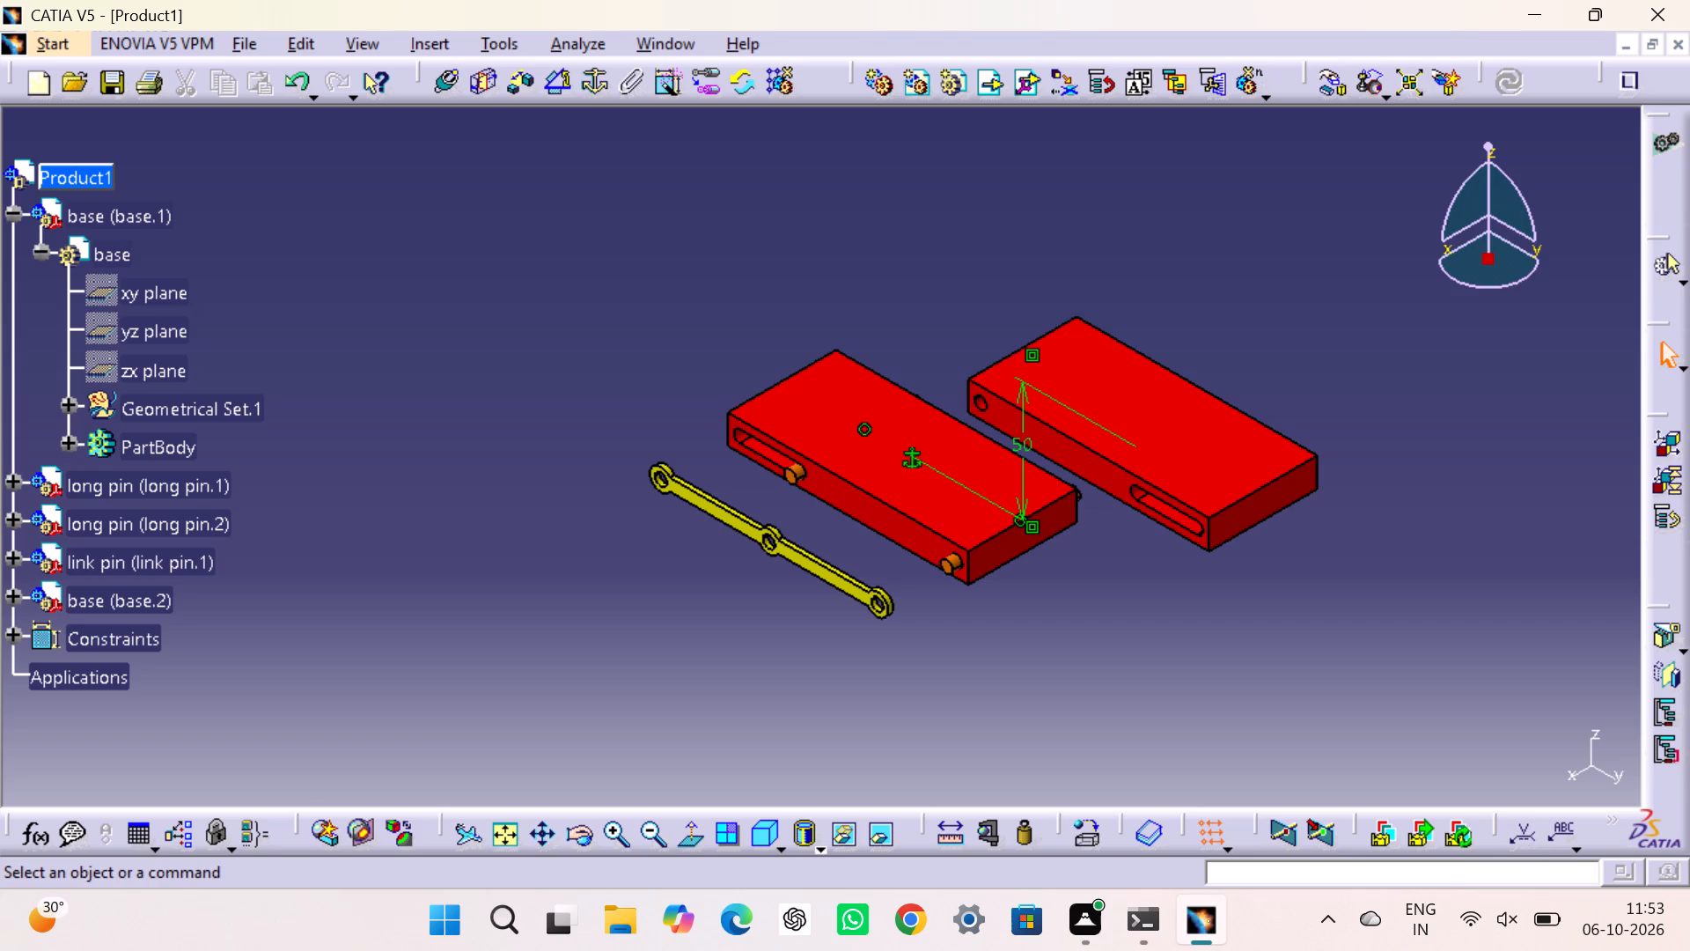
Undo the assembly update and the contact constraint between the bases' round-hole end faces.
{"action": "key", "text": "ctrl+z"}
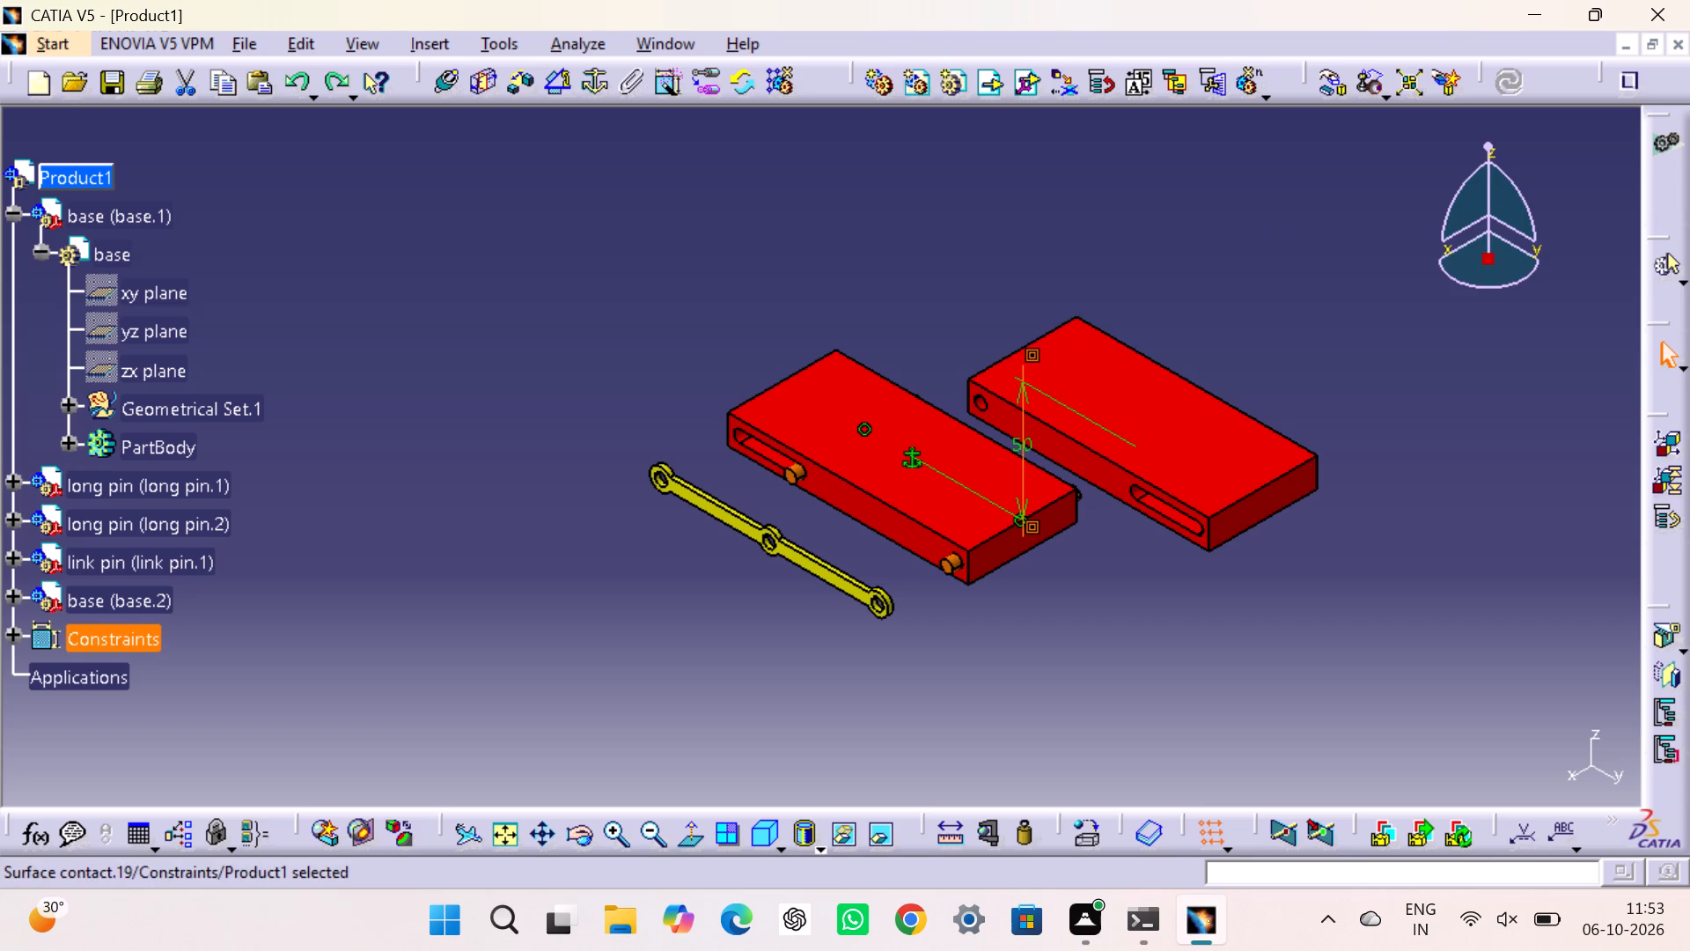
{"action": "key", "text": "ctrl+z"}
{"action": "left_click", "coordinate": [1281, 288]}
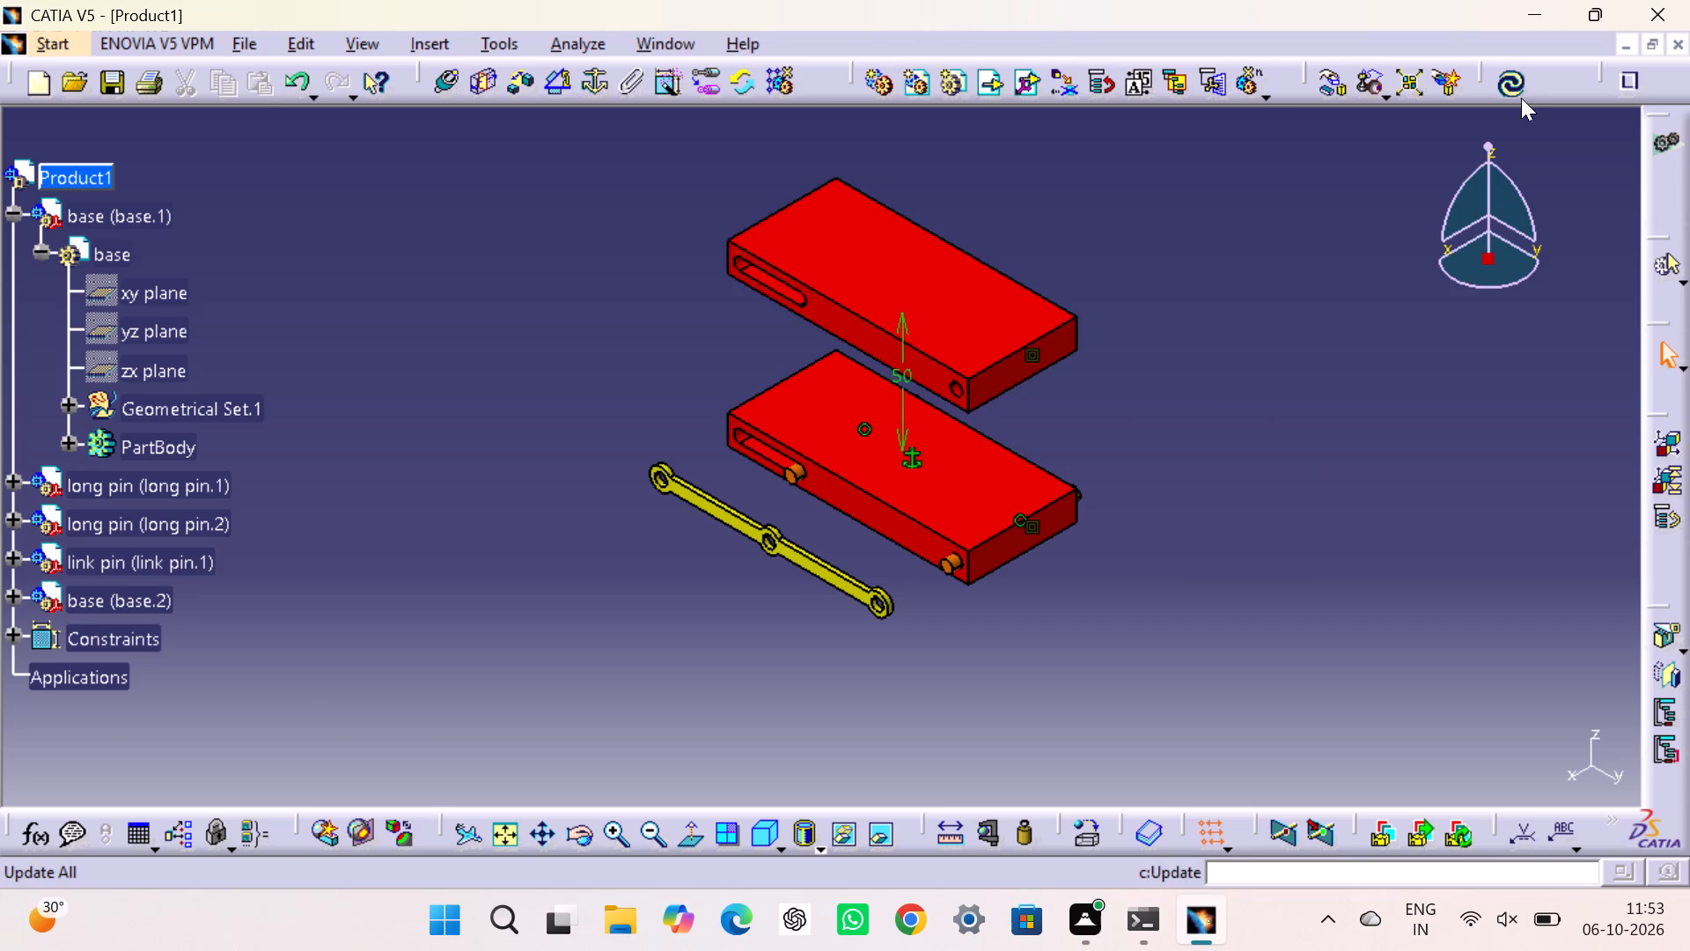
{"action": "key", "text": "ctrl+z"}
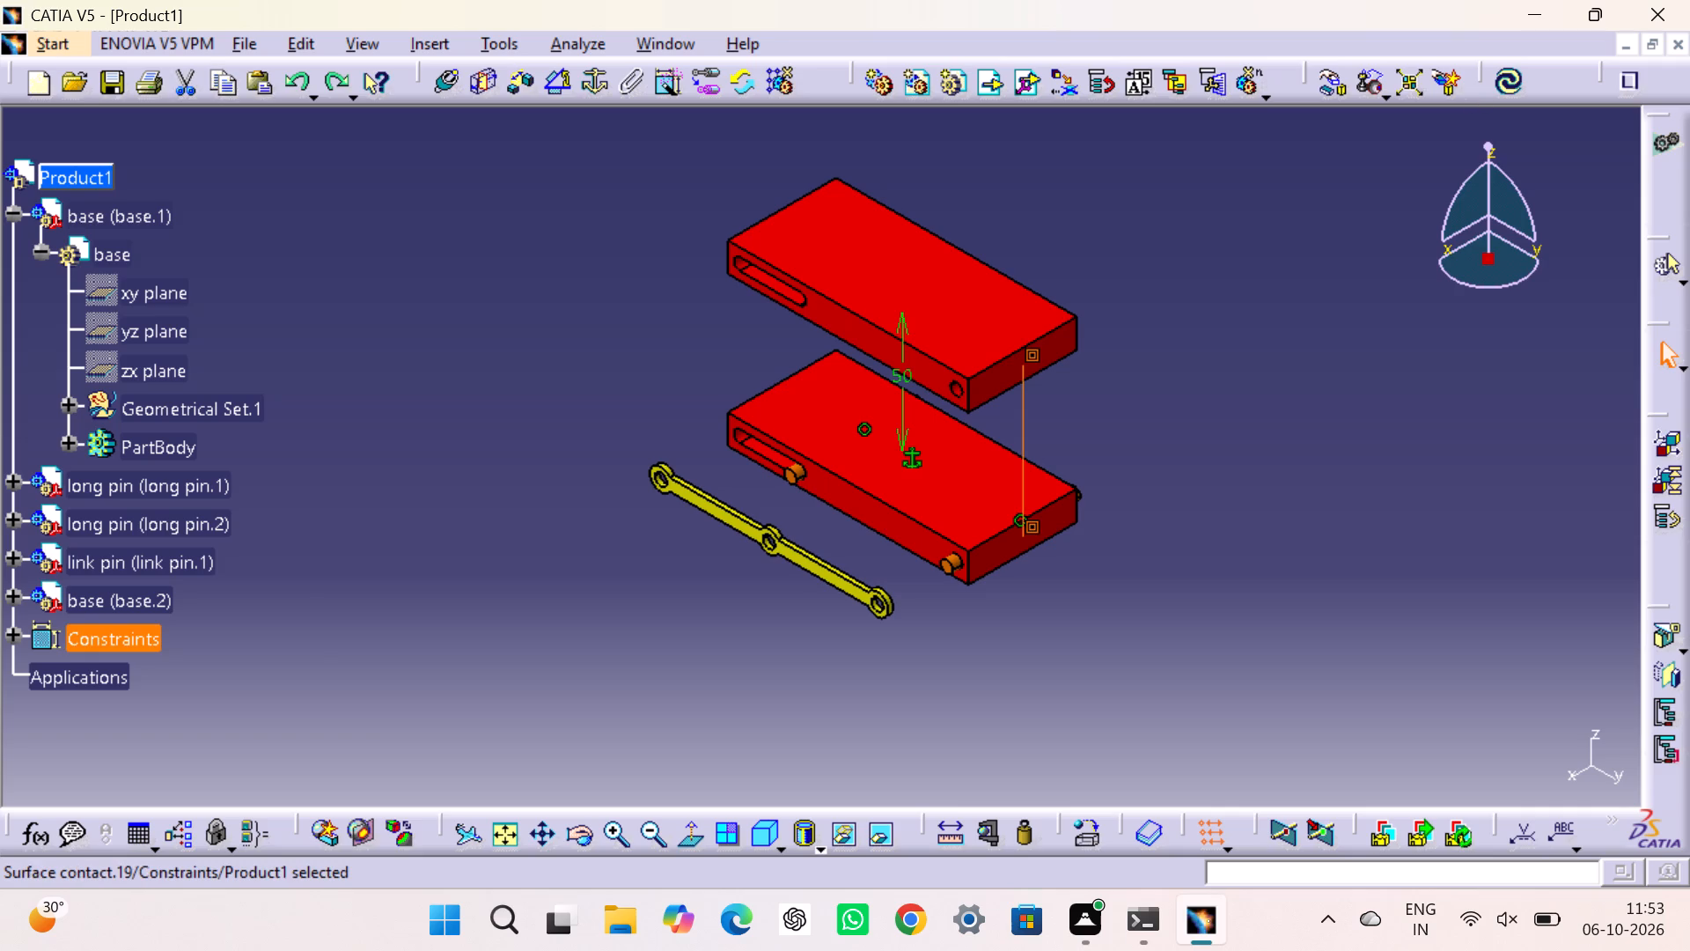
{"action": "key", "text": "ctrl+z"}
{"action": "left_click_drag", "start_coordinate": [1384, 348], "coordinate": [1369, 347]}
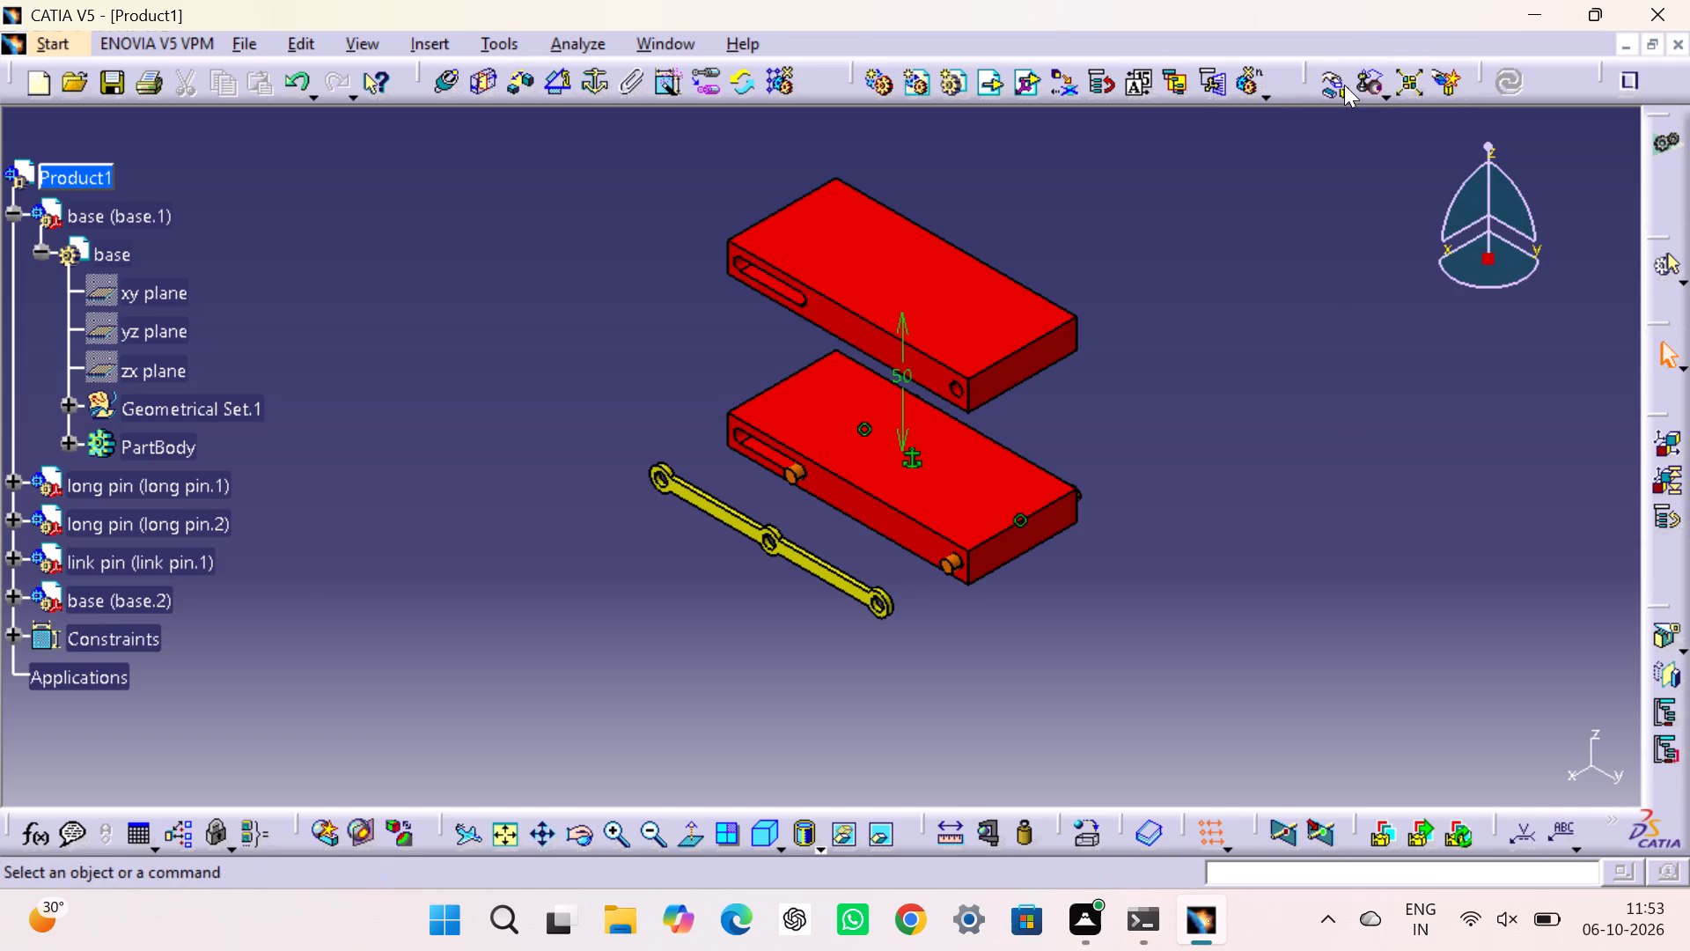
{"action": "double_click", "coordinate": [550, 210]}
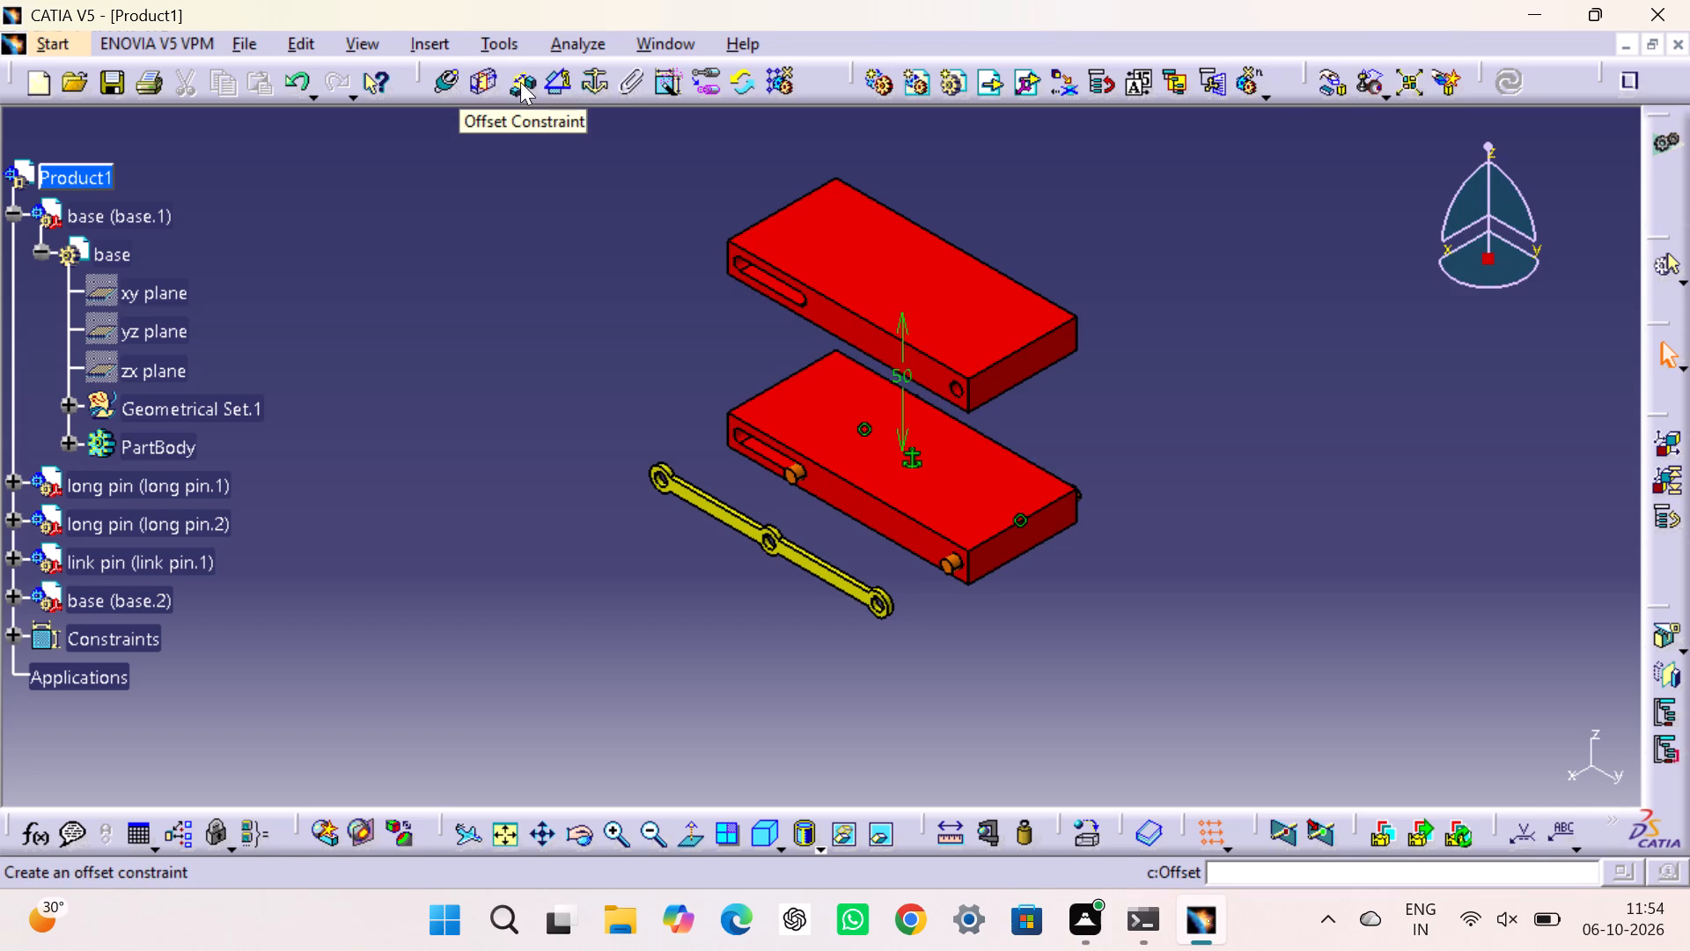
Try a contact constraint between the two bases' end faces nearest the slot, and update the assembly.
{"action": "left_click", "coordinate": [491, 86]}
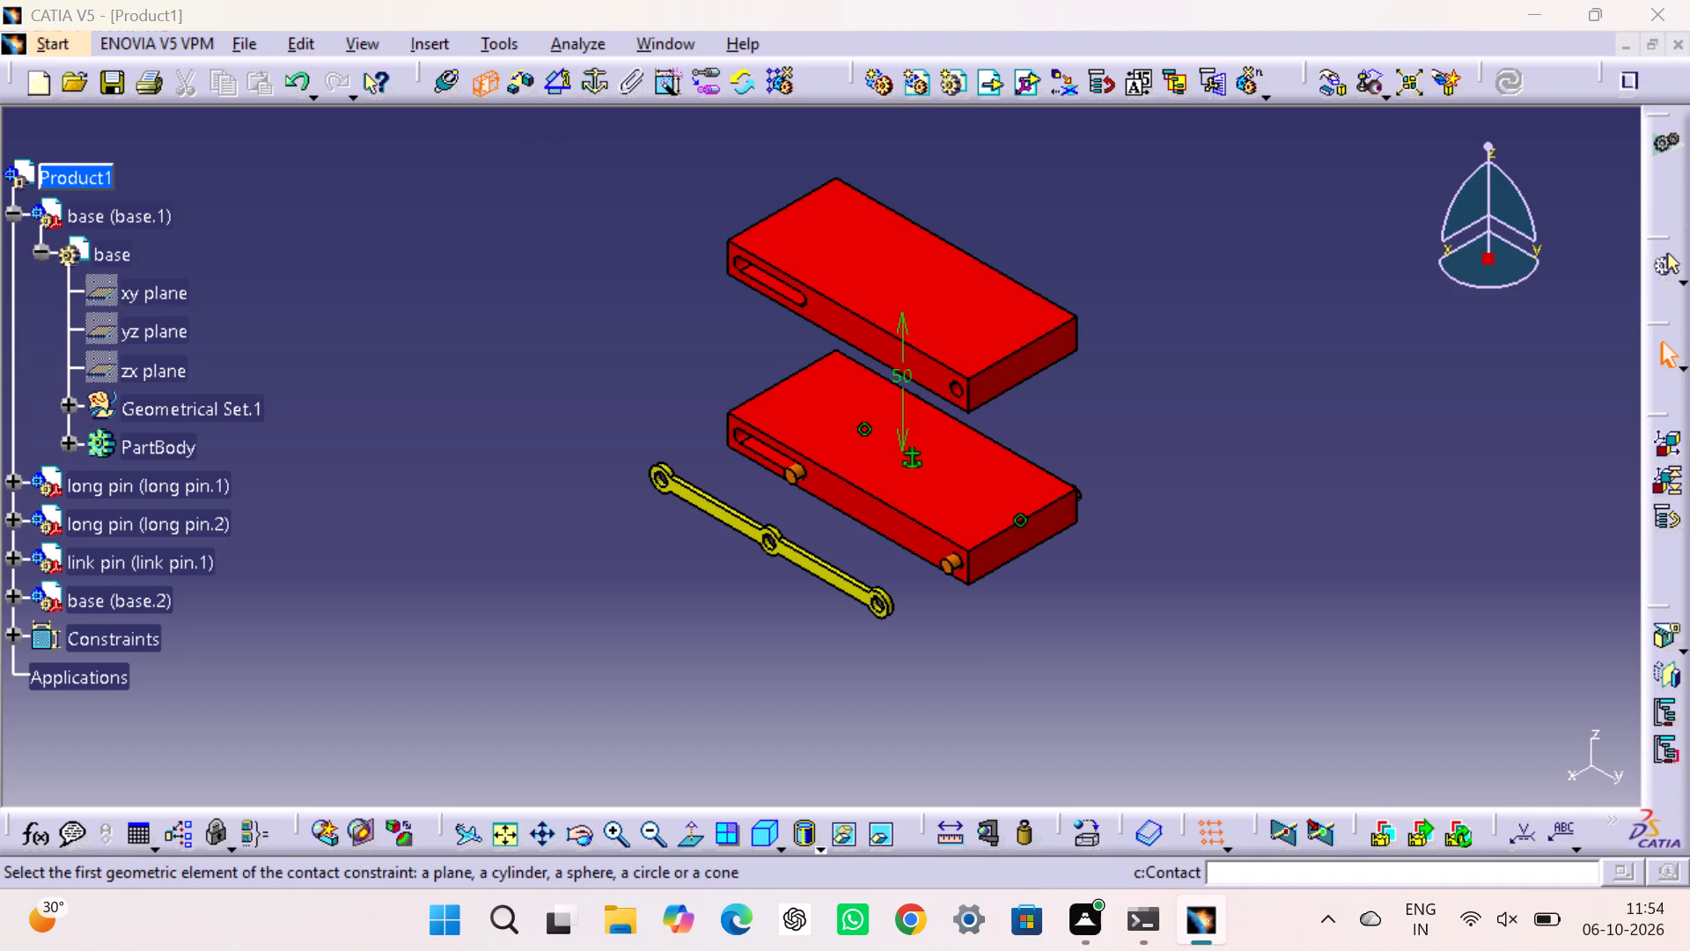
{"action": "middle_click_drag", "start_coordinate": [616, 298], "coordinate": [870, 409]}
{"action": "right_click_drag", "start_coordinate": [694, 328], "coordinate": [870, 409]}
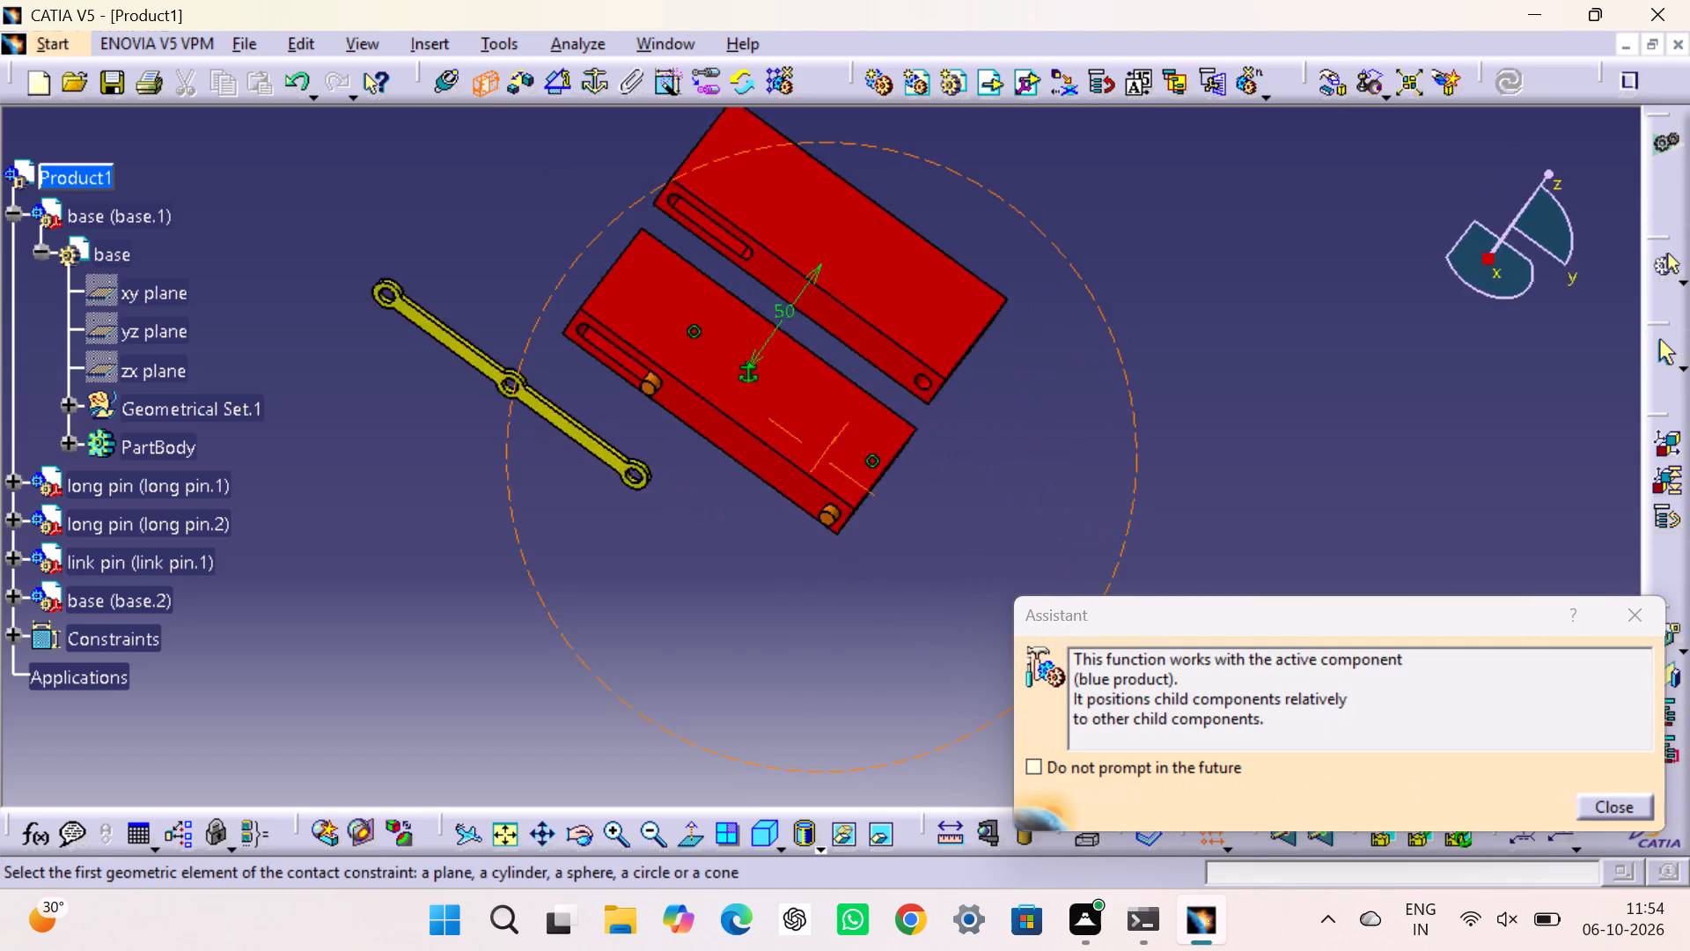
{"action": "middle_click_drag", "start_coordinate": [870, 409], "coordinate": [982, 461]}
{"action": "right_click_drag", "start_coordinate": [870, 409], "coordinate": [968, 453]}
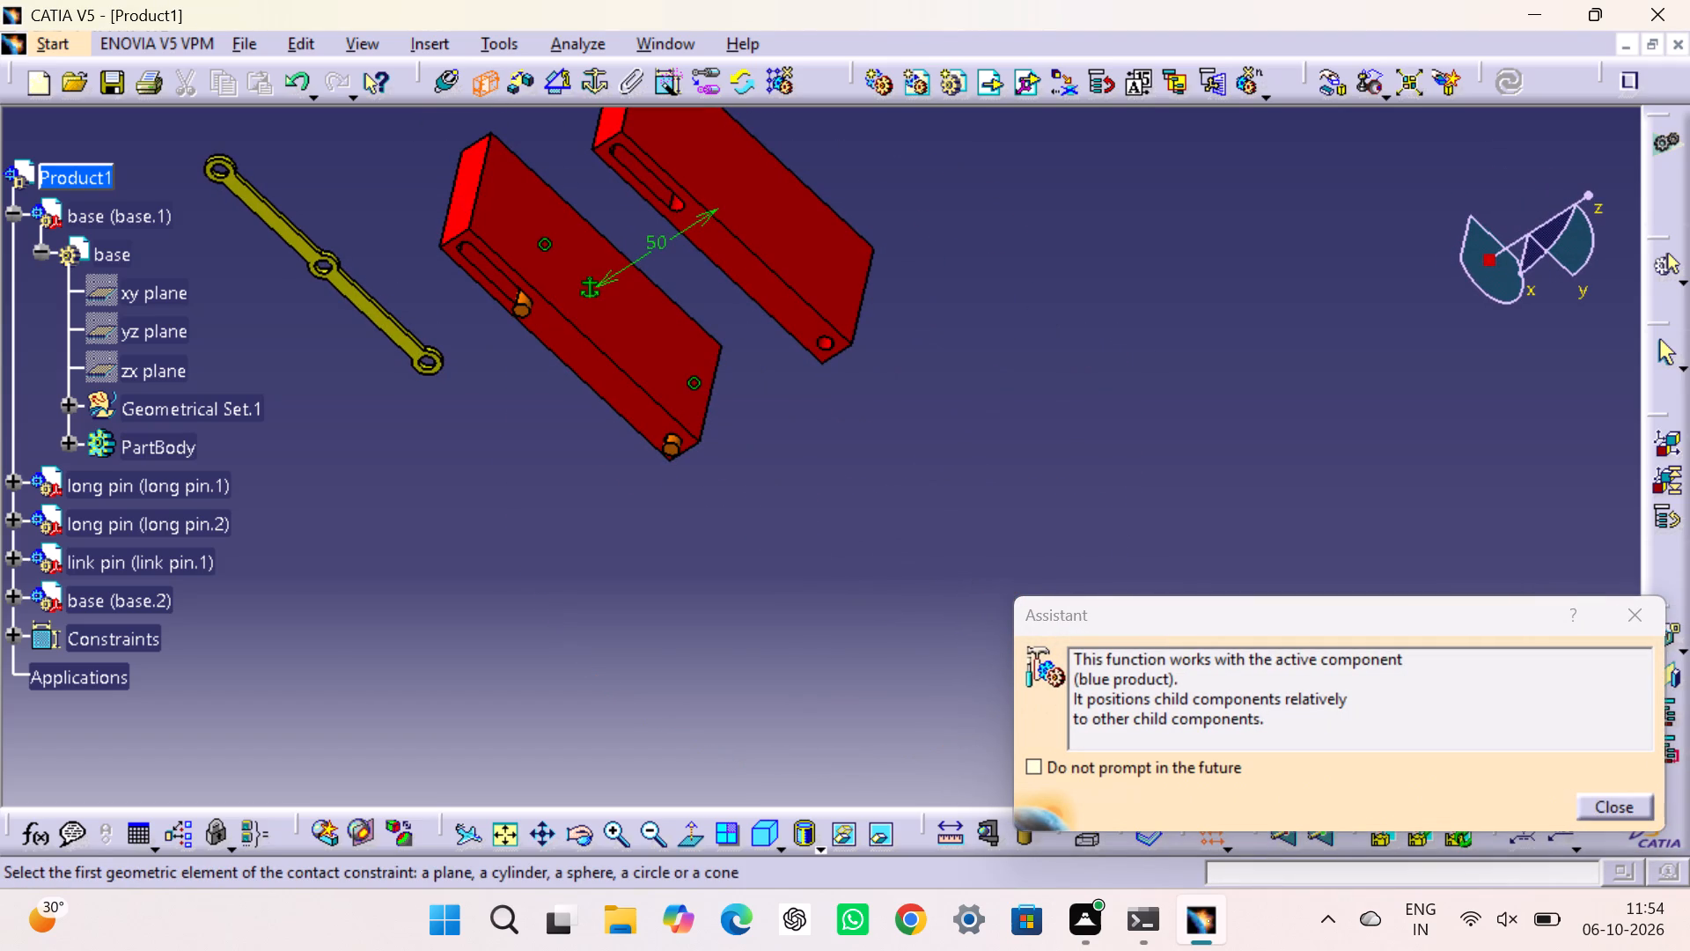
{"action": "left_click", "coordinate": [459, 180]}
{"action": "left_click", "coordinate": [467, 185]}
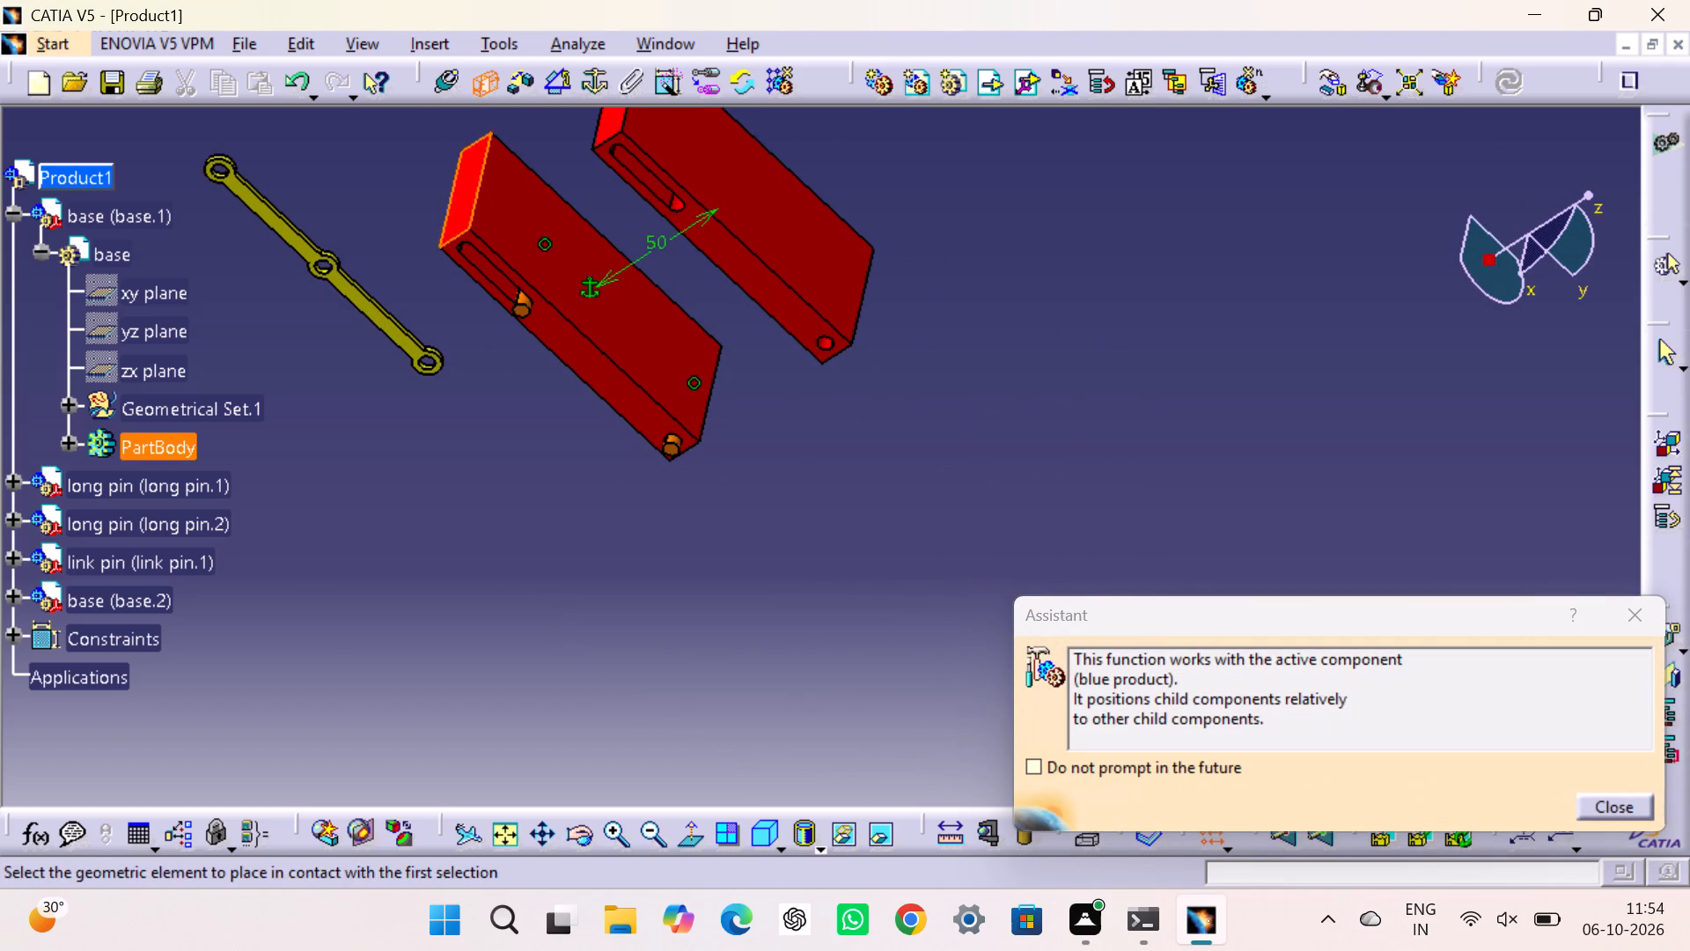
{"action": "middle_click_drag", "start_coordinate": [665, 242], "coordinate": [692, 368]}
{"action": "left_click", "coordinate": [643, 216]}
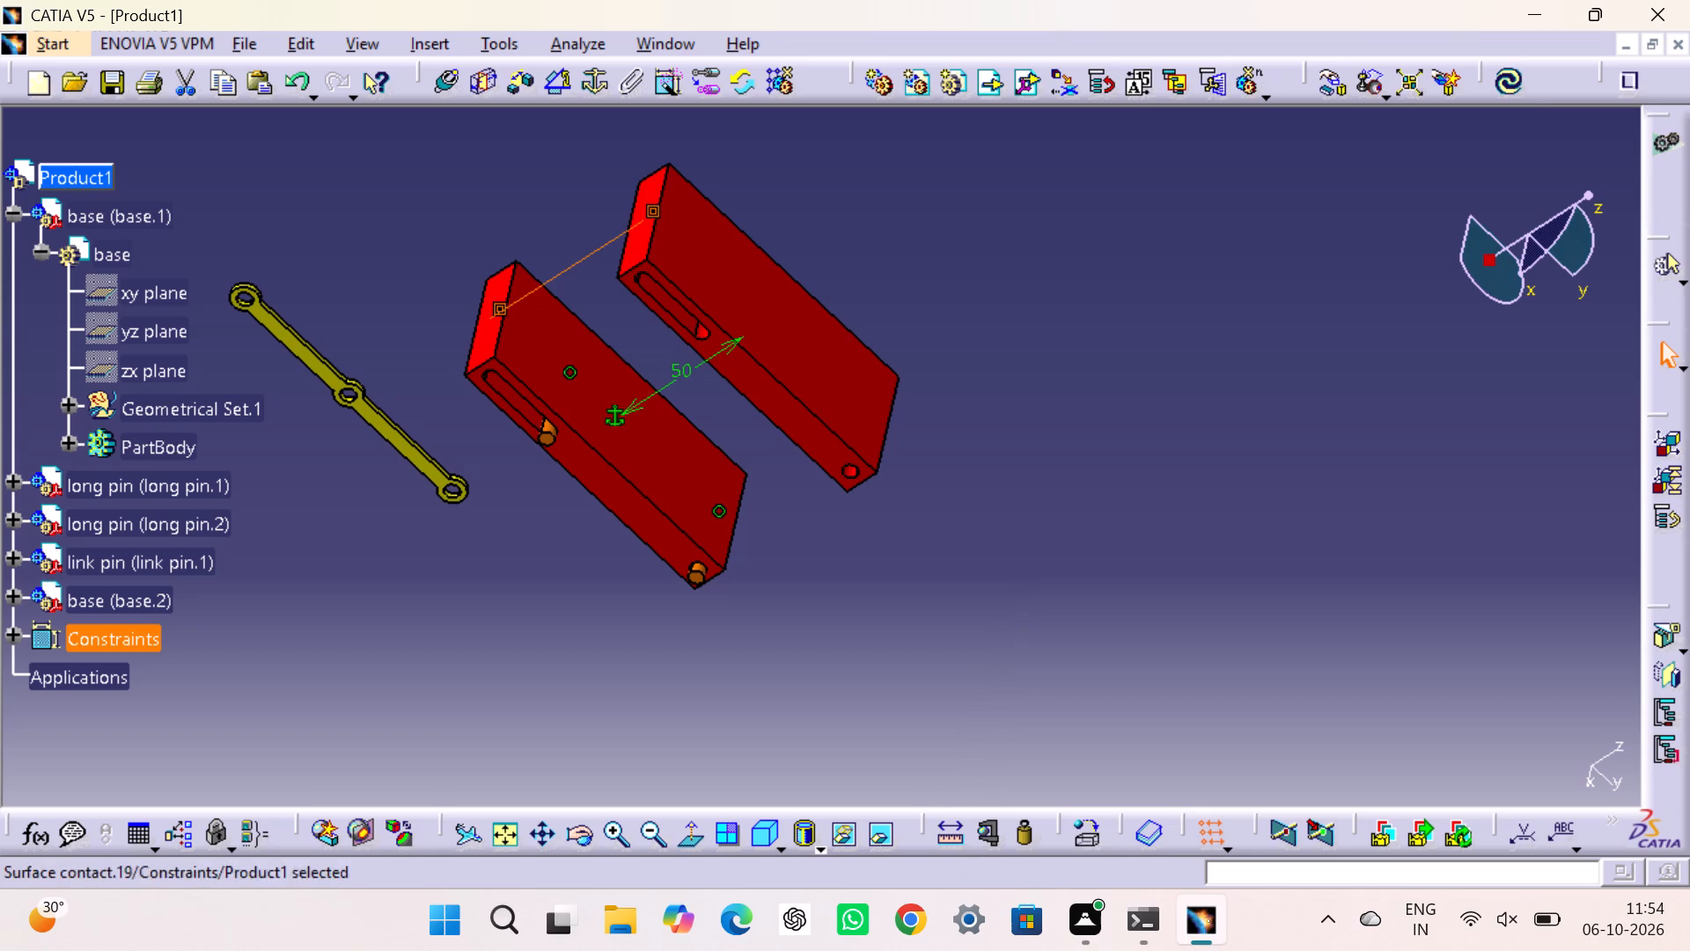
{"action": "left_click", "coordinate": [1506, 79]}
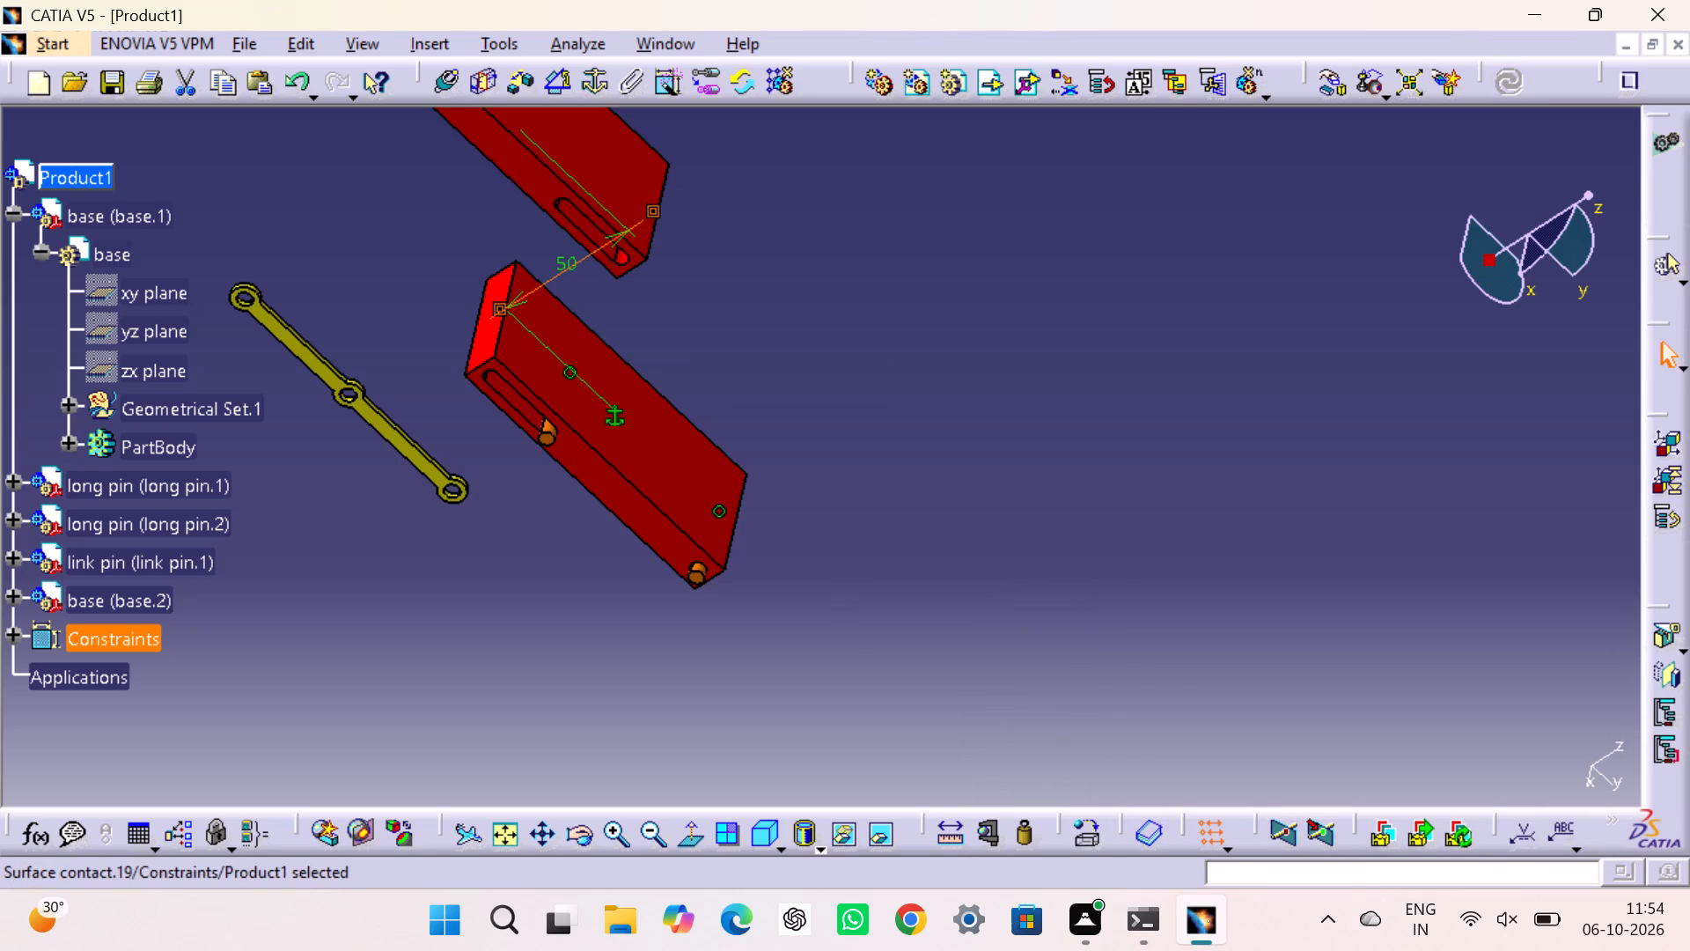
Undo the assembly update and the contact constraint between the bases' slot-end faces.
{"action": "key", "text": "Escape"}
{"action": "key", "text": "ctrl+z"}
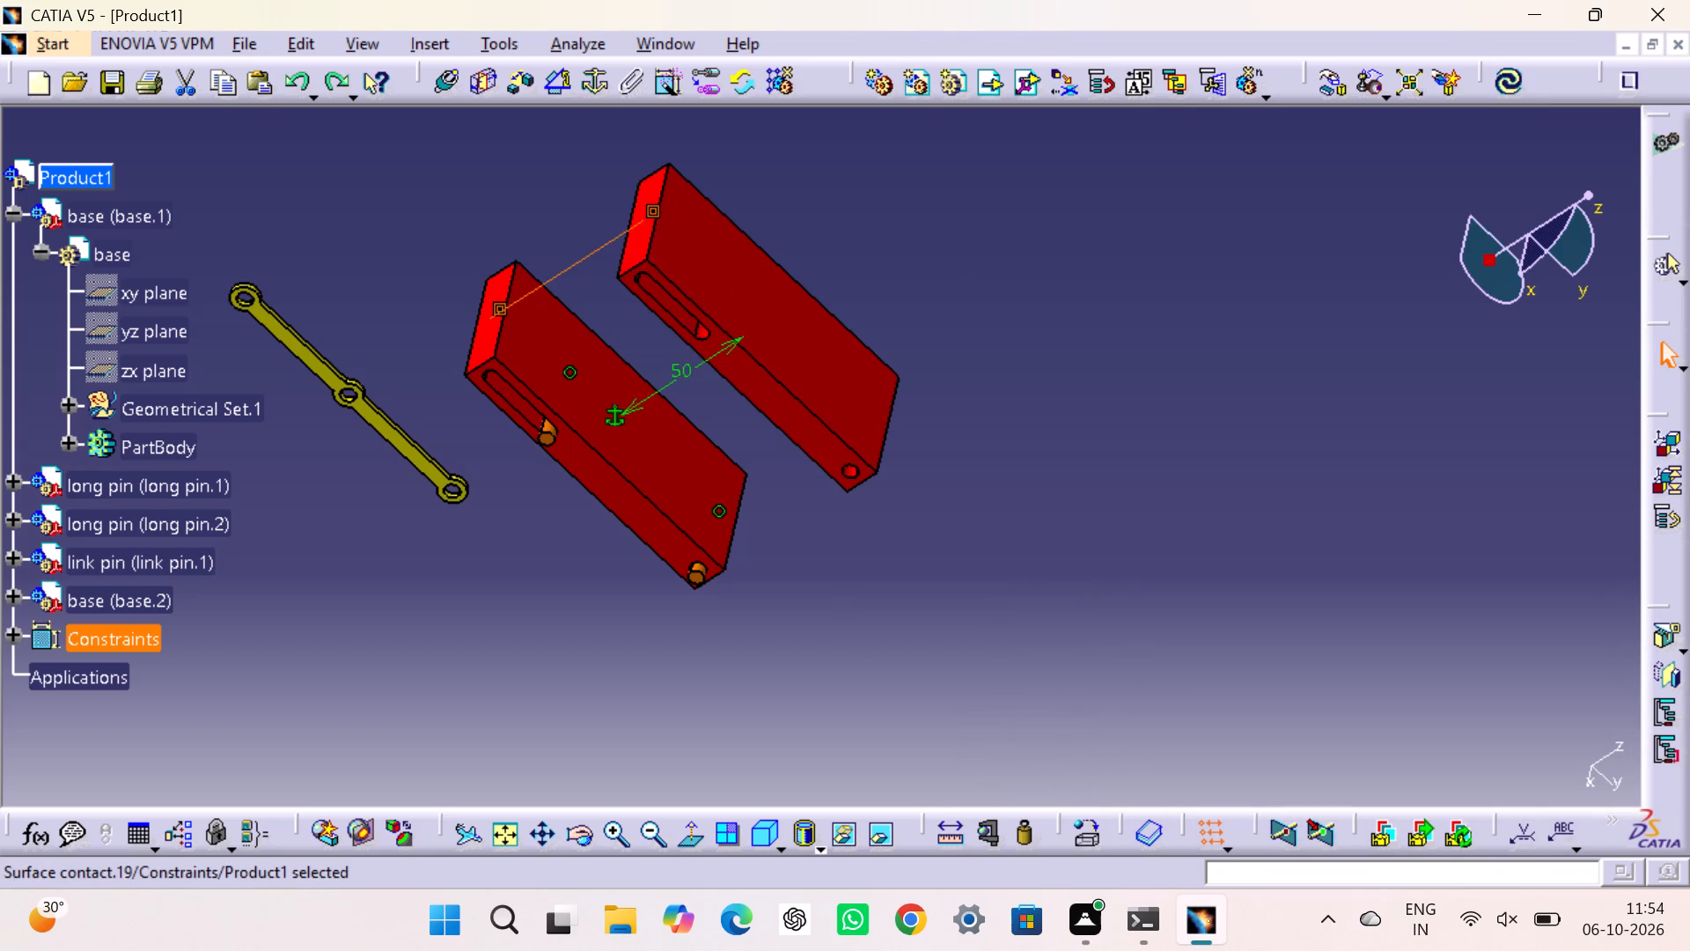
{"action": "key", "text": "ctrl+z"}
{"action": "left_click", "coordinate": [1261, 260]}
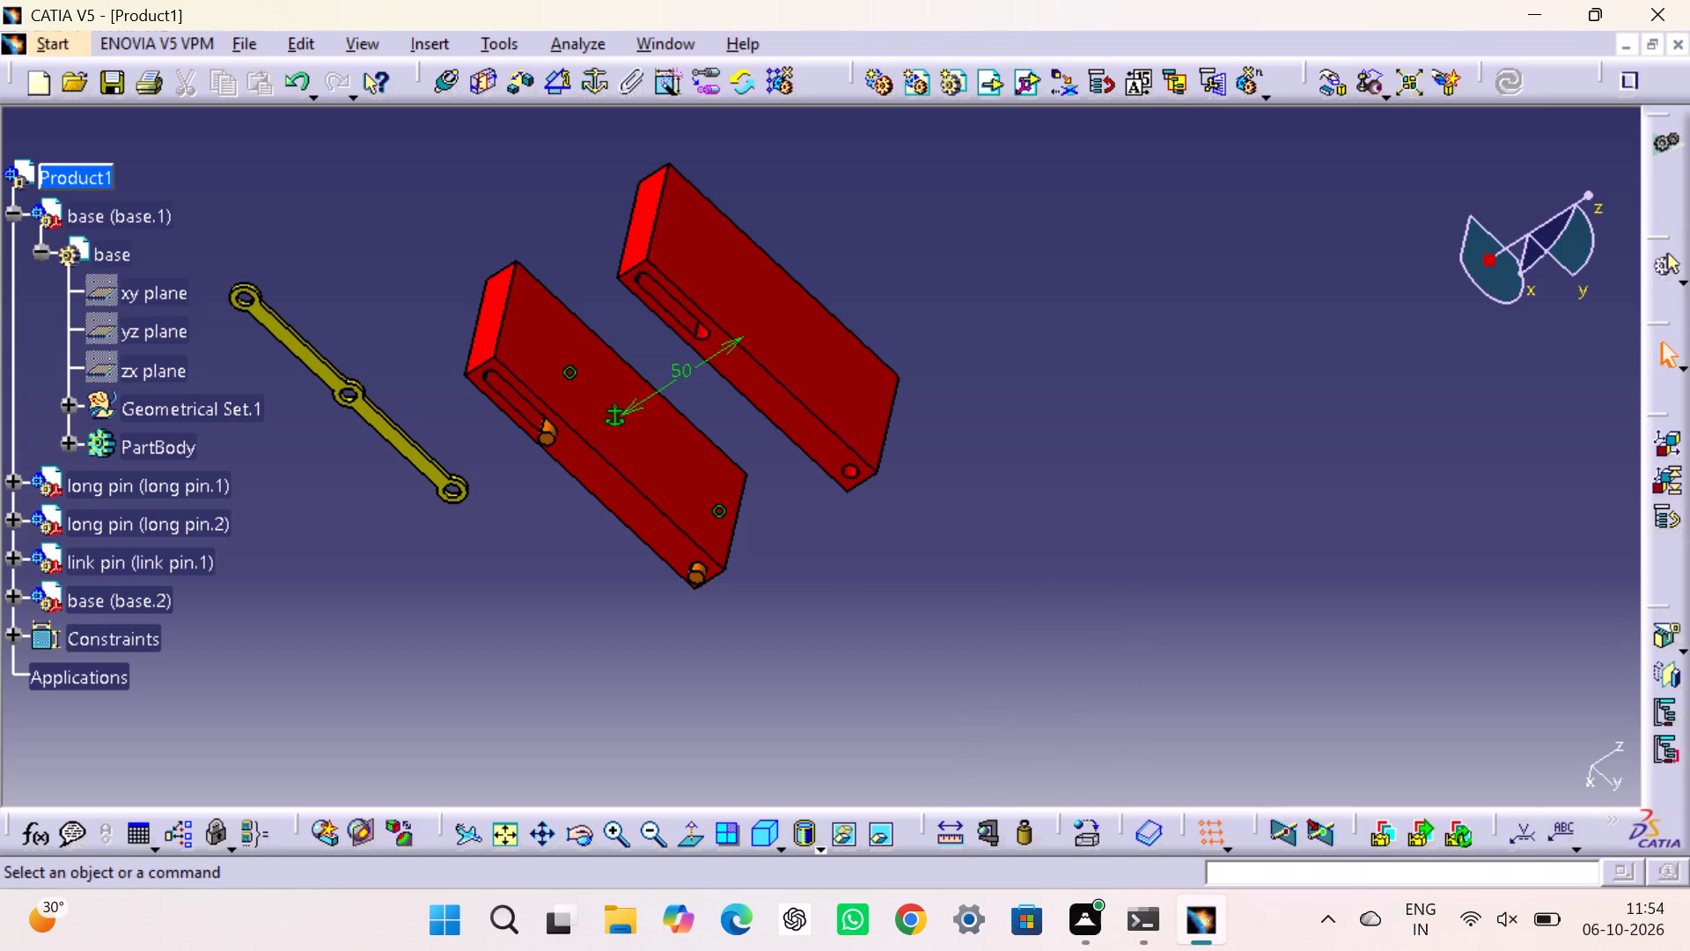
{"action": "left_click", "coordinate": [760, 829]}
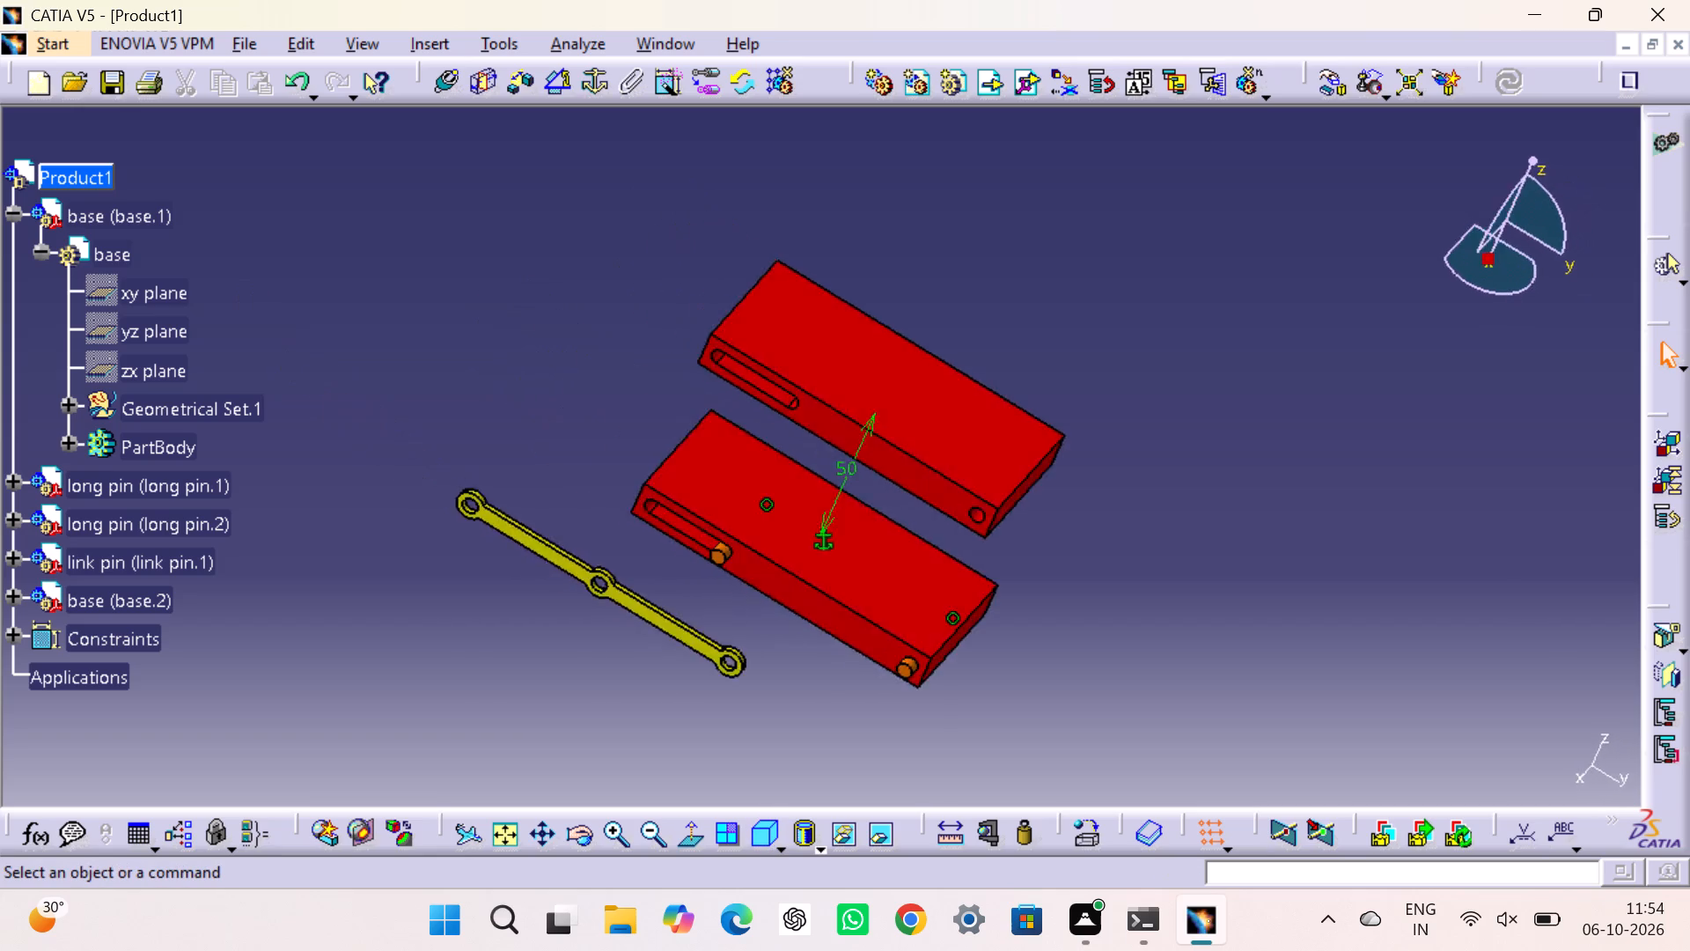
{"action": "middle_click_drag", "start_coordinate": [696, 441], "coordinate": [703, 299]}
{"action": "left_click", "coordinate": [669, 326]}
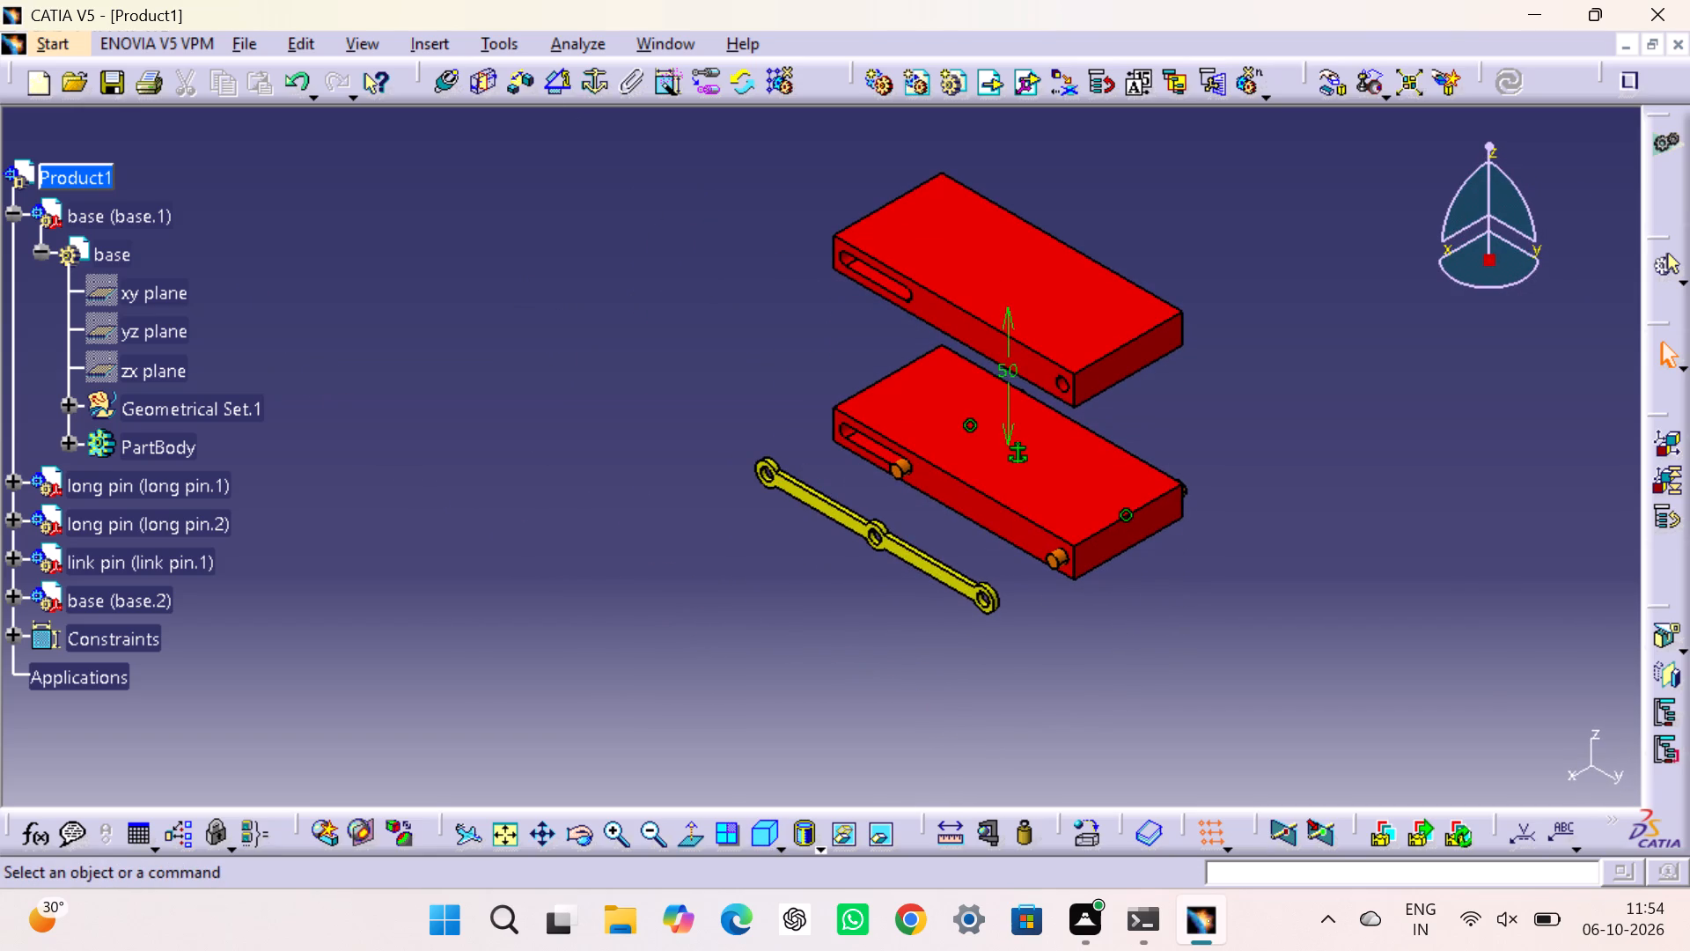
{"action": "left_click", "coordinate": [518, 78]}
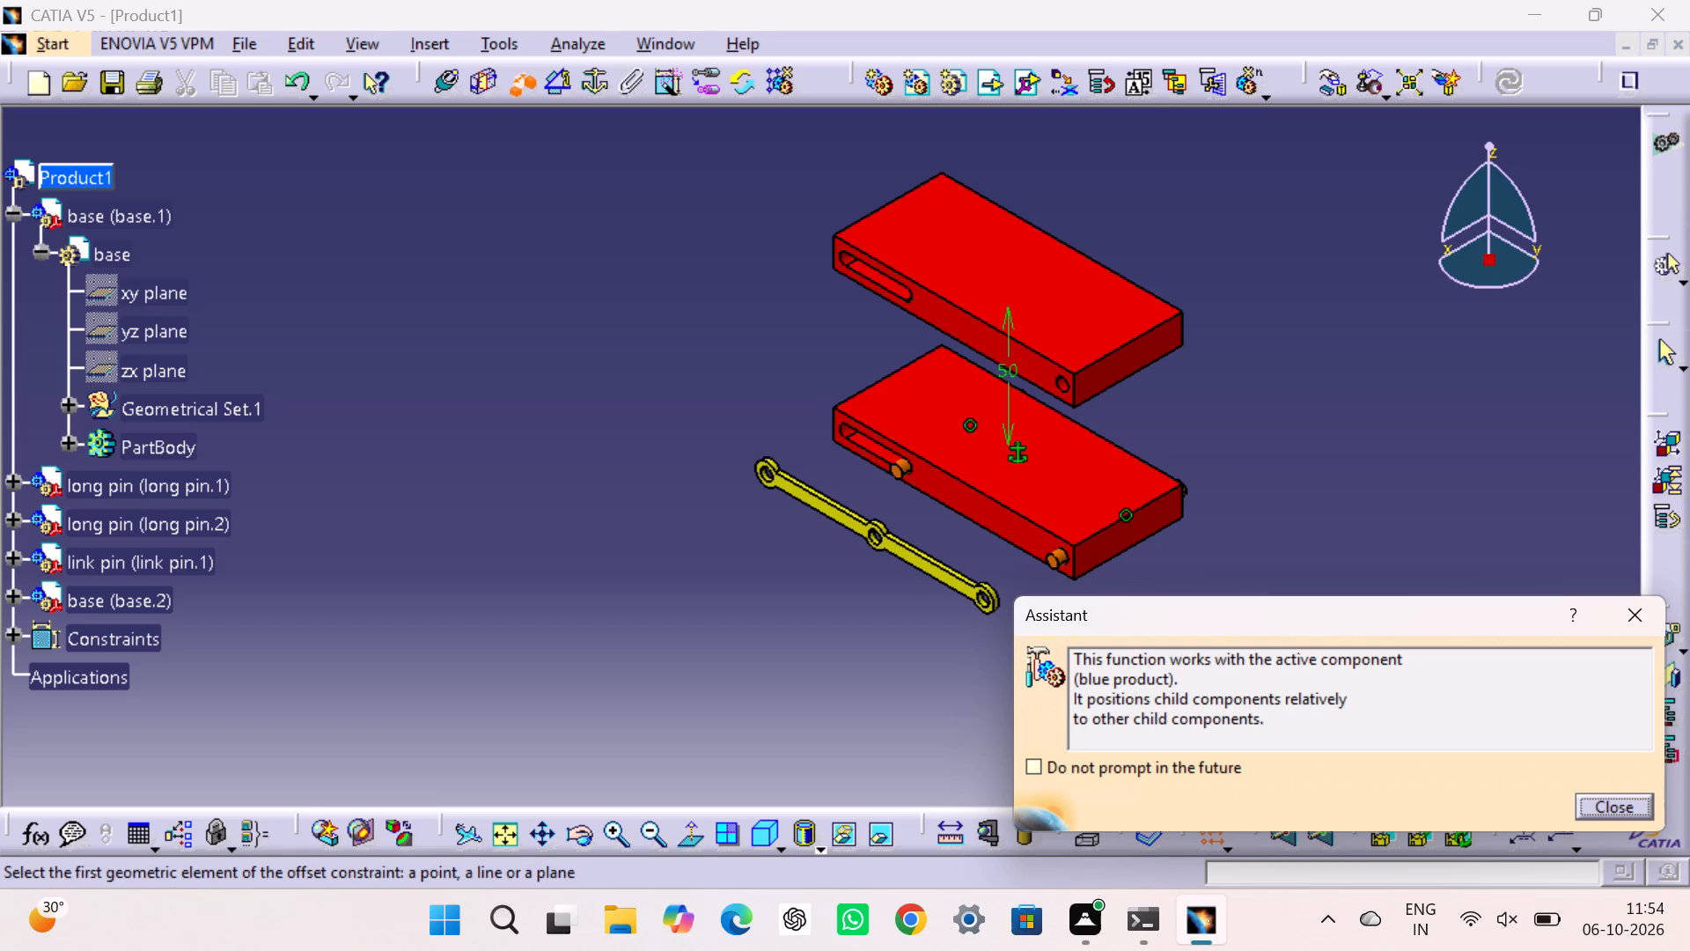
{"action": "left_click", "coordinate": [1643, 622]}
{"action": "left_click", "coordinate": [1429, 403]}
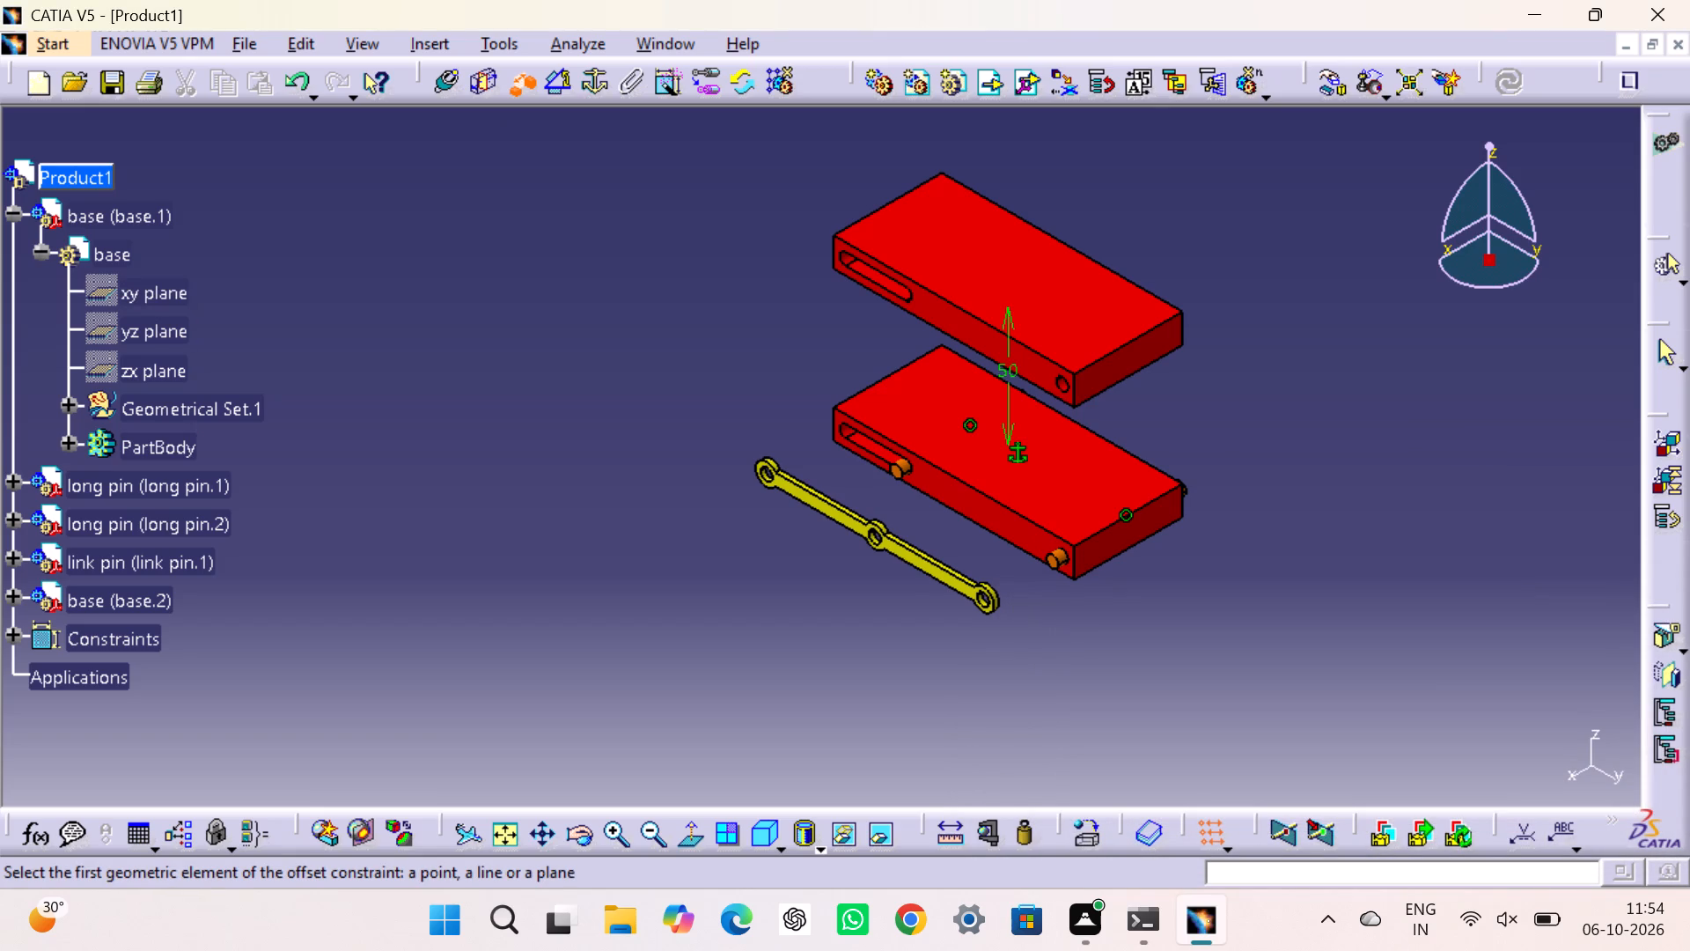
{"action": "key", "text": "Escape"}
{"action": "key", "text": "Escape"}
Check the remaining degrees of freedom of the second base, base.2.
{"action": "right_click", "coordinate": [122, 587]}
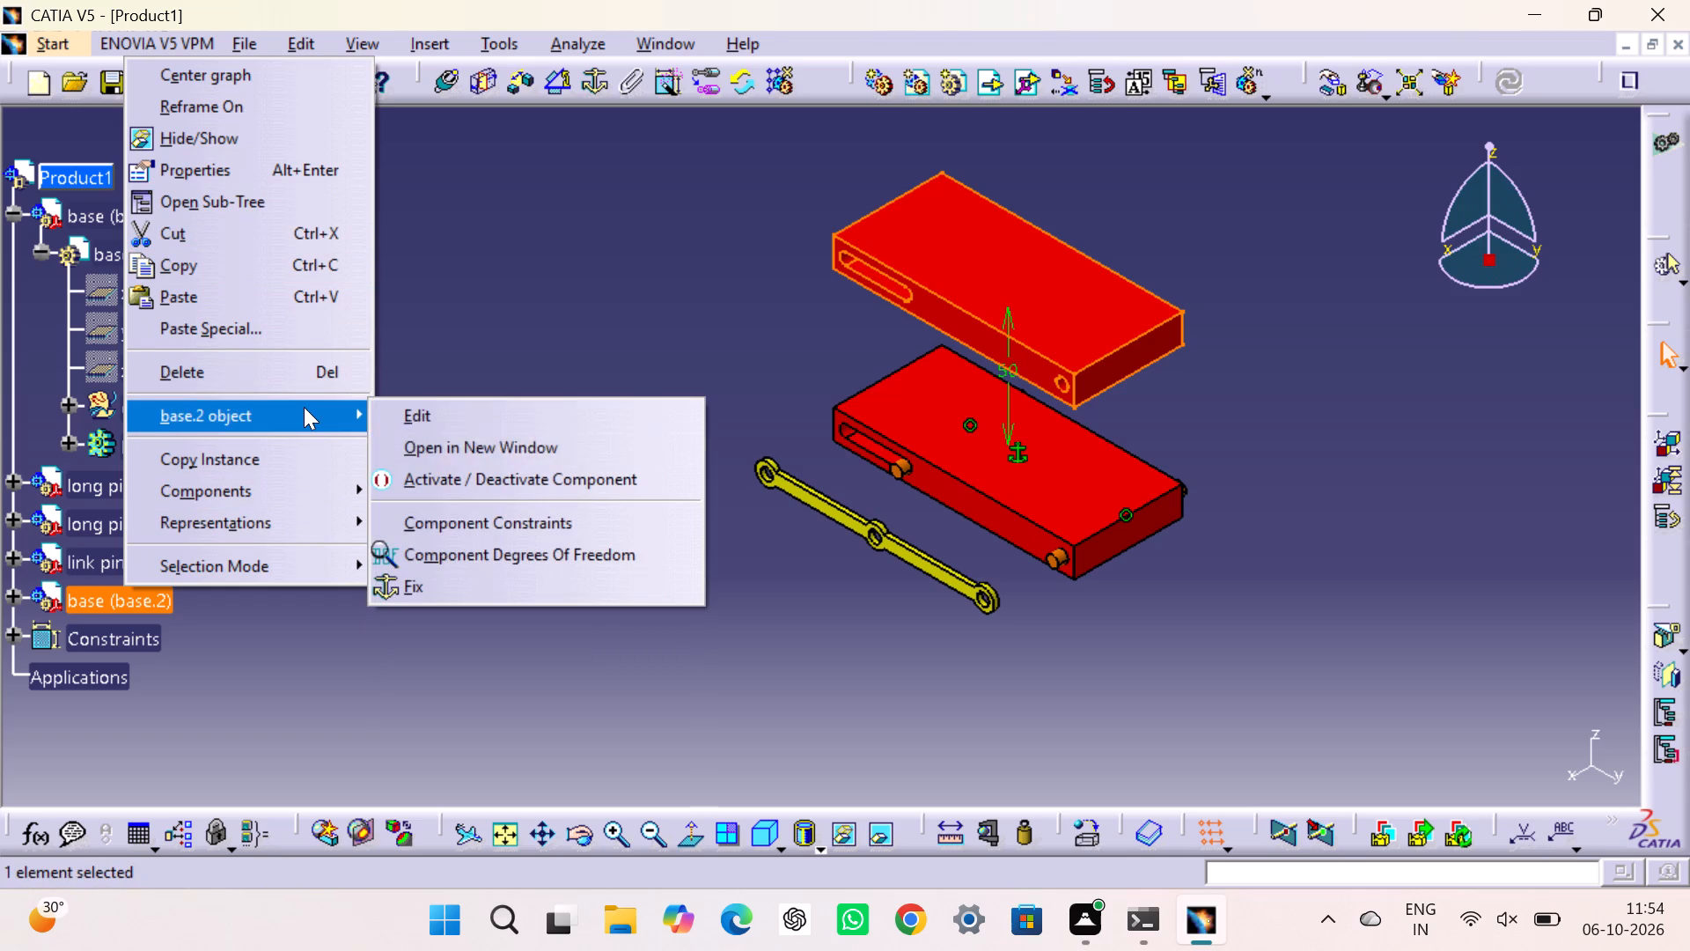
{"action": "left_click", "coordinate": [440, 545]}
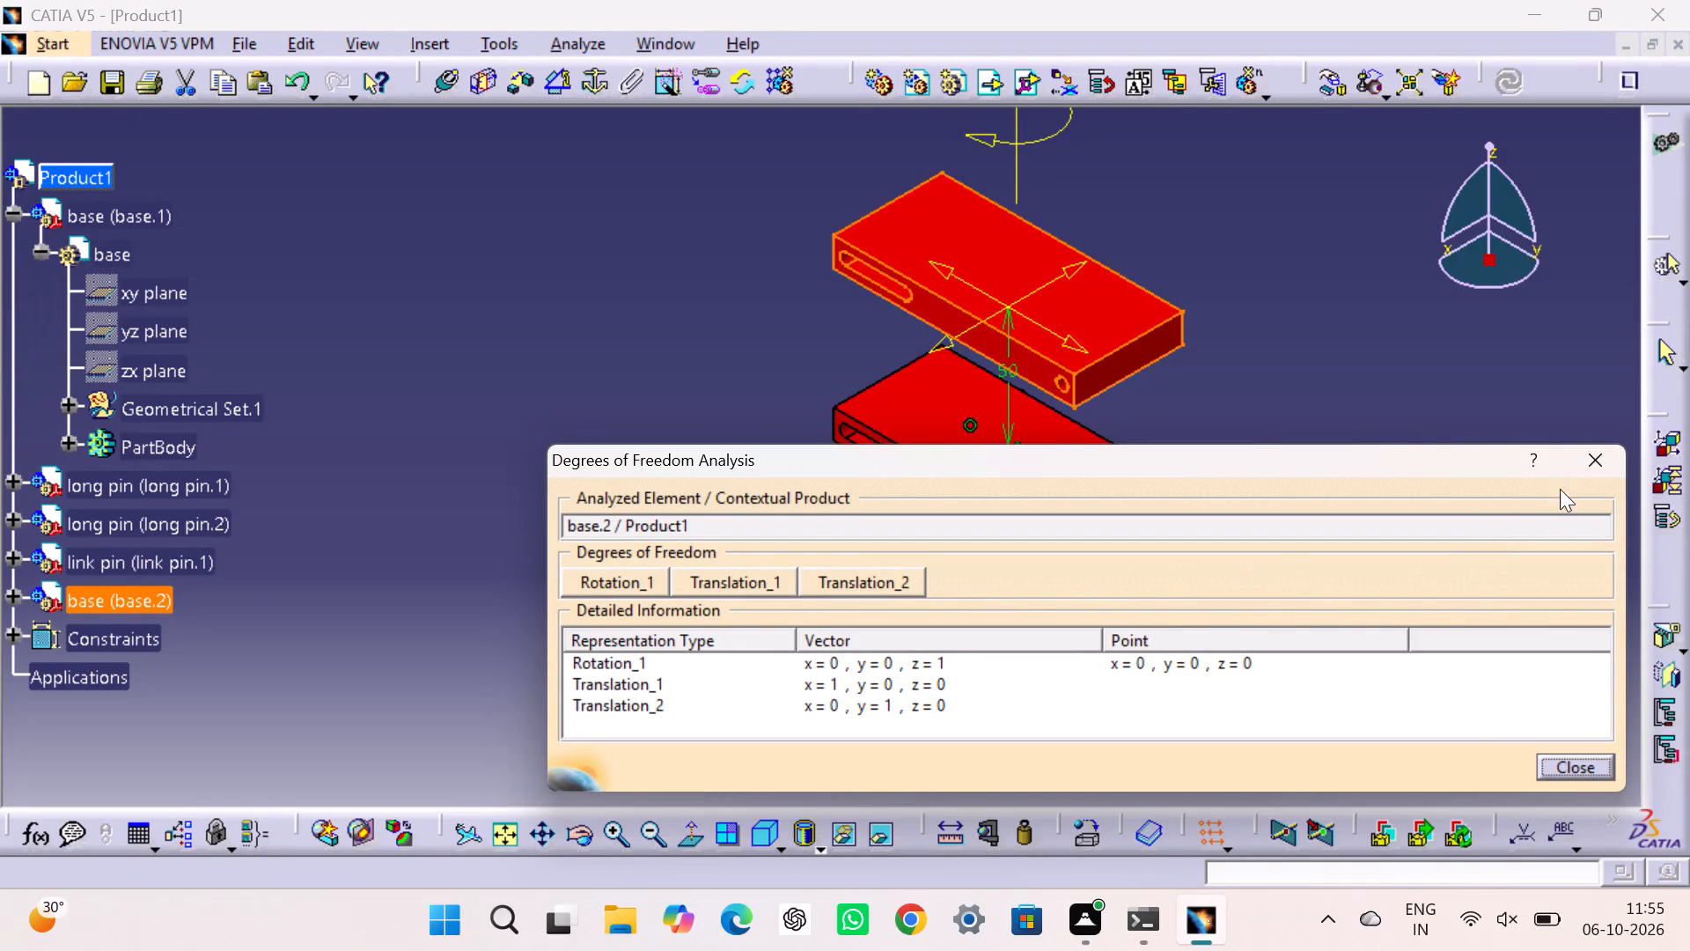
{"action": "left_click", "coordinate": [1594, 453]}
{"action": "left_click", "coordinate": [438, 391]}
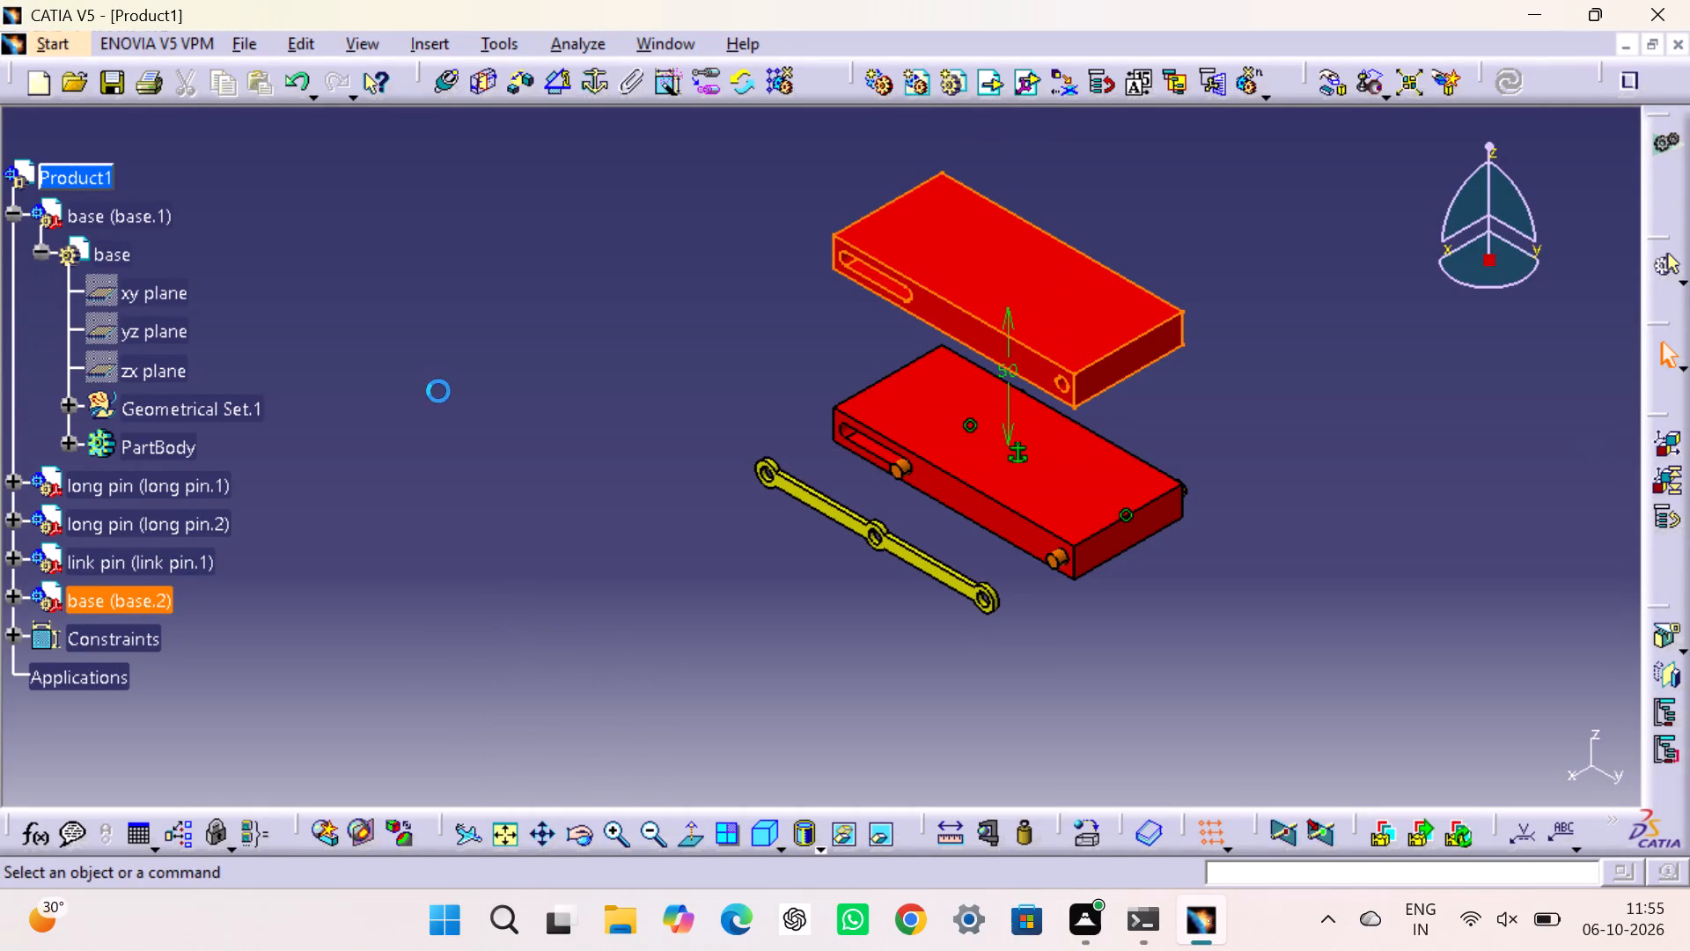
Add a 0° angle constraint between the xy planes of base.1 and base.2.
{"action": "left_click", "coordinate": [14, 590]}
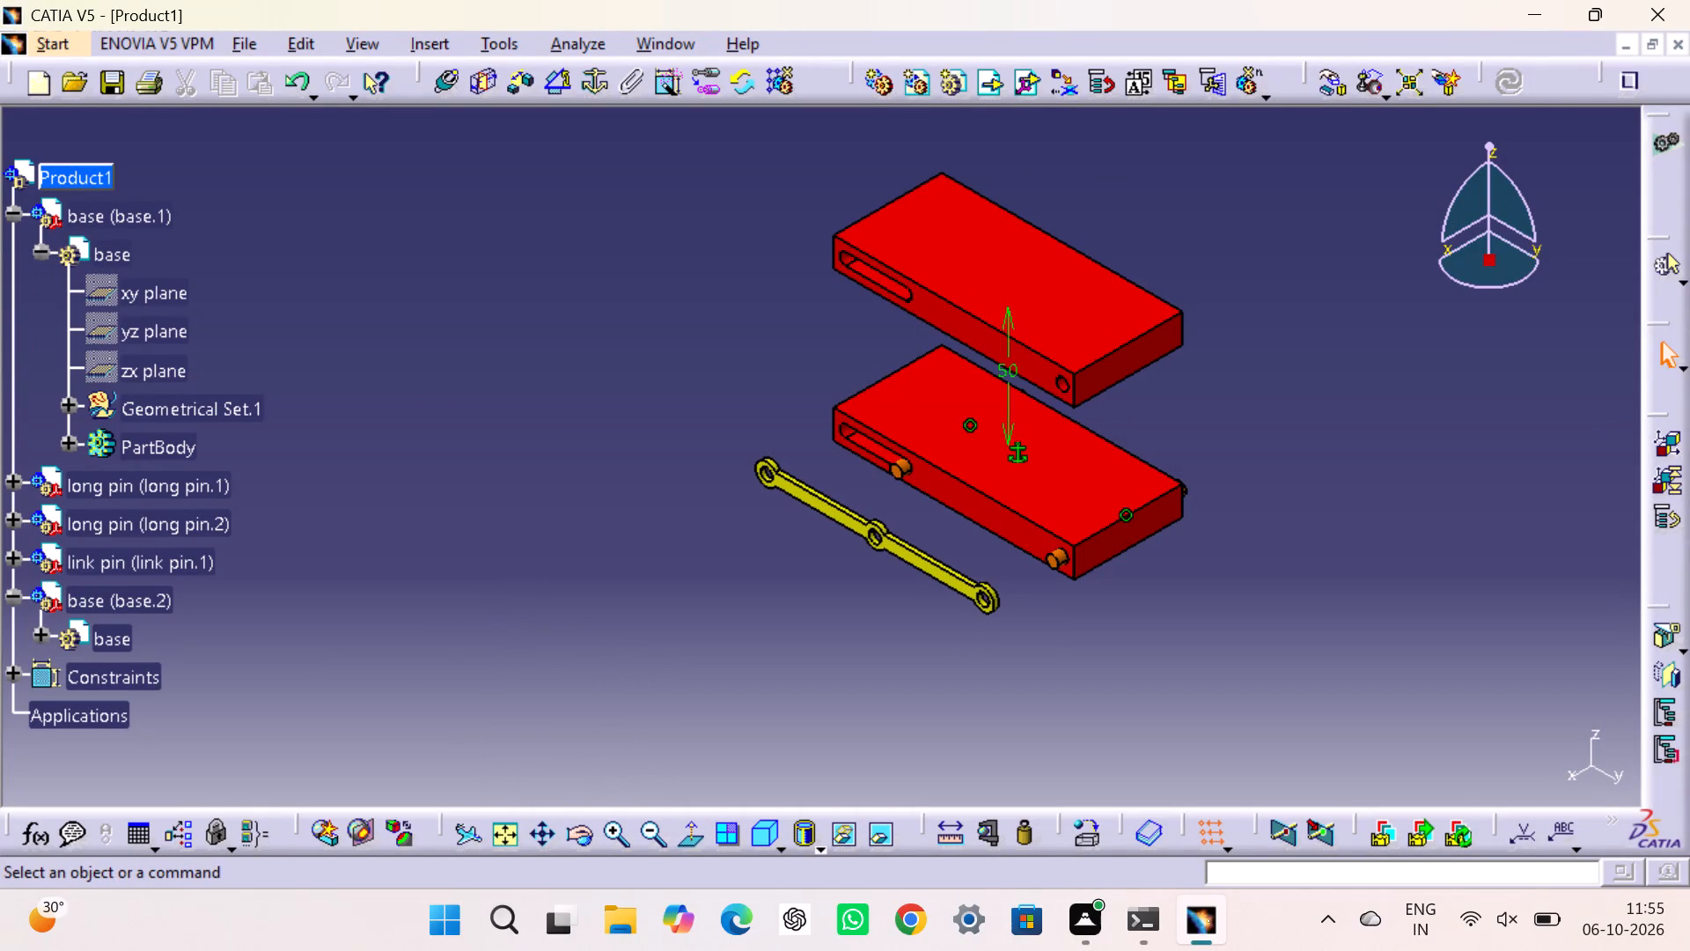
{"action": "left_click", "coordinate": [348, 575]}
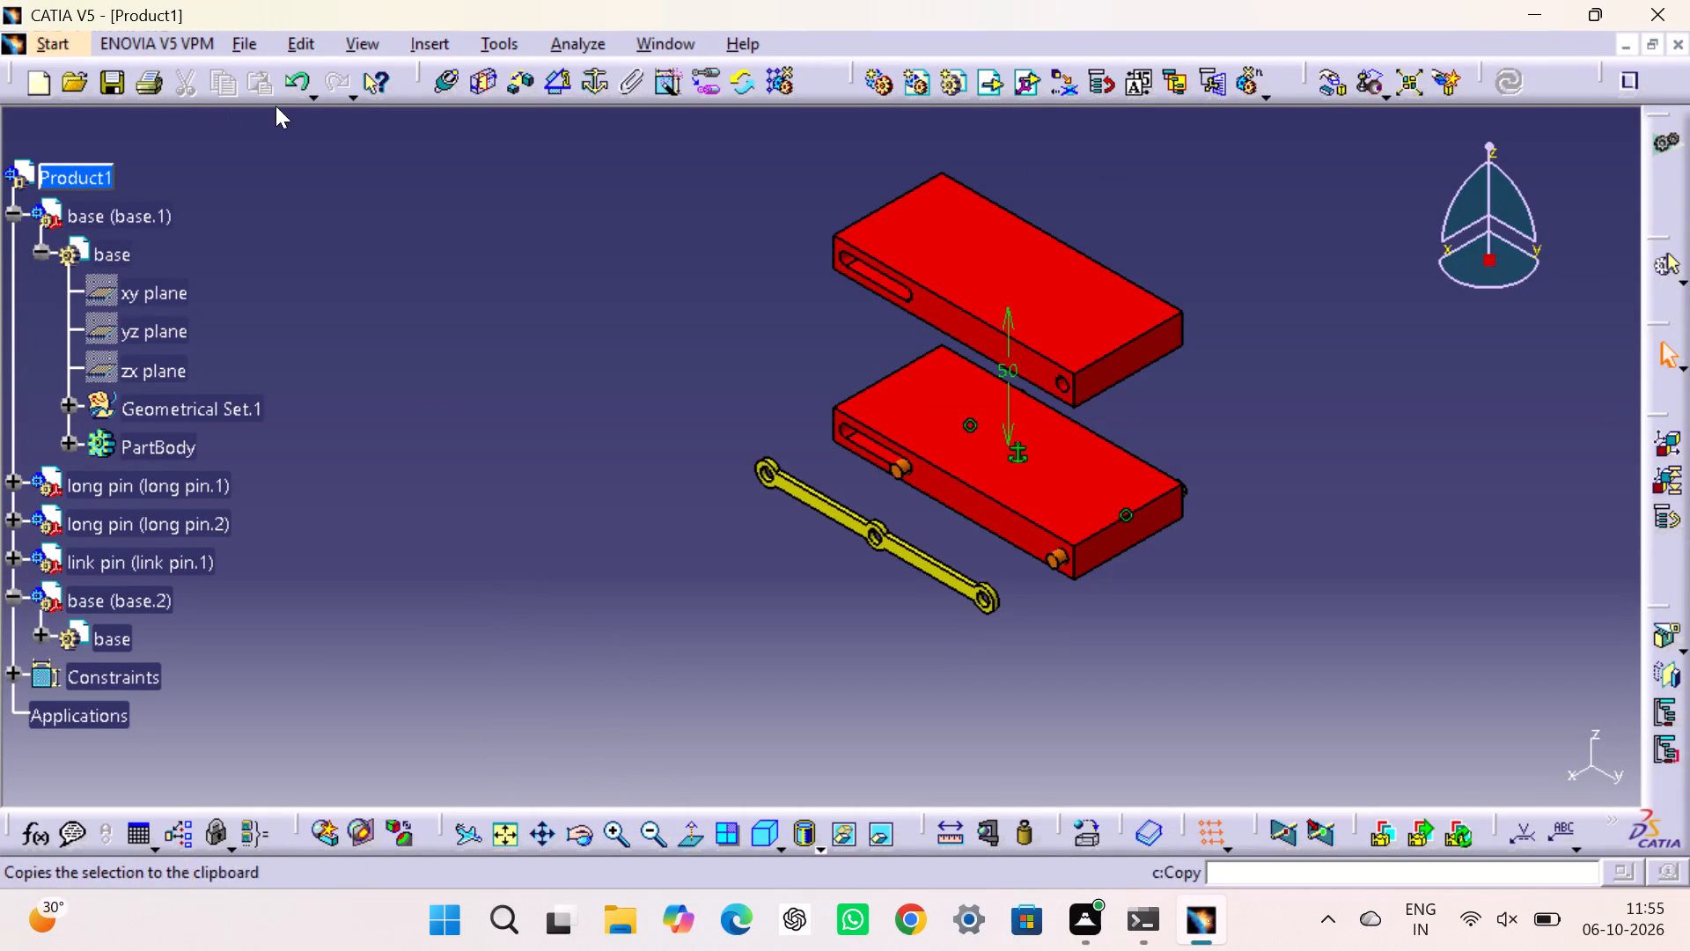
{"action": "left_click", "coordinate": [554, 93]}
{"action": "left_click", "coordinate": [171, 292]}
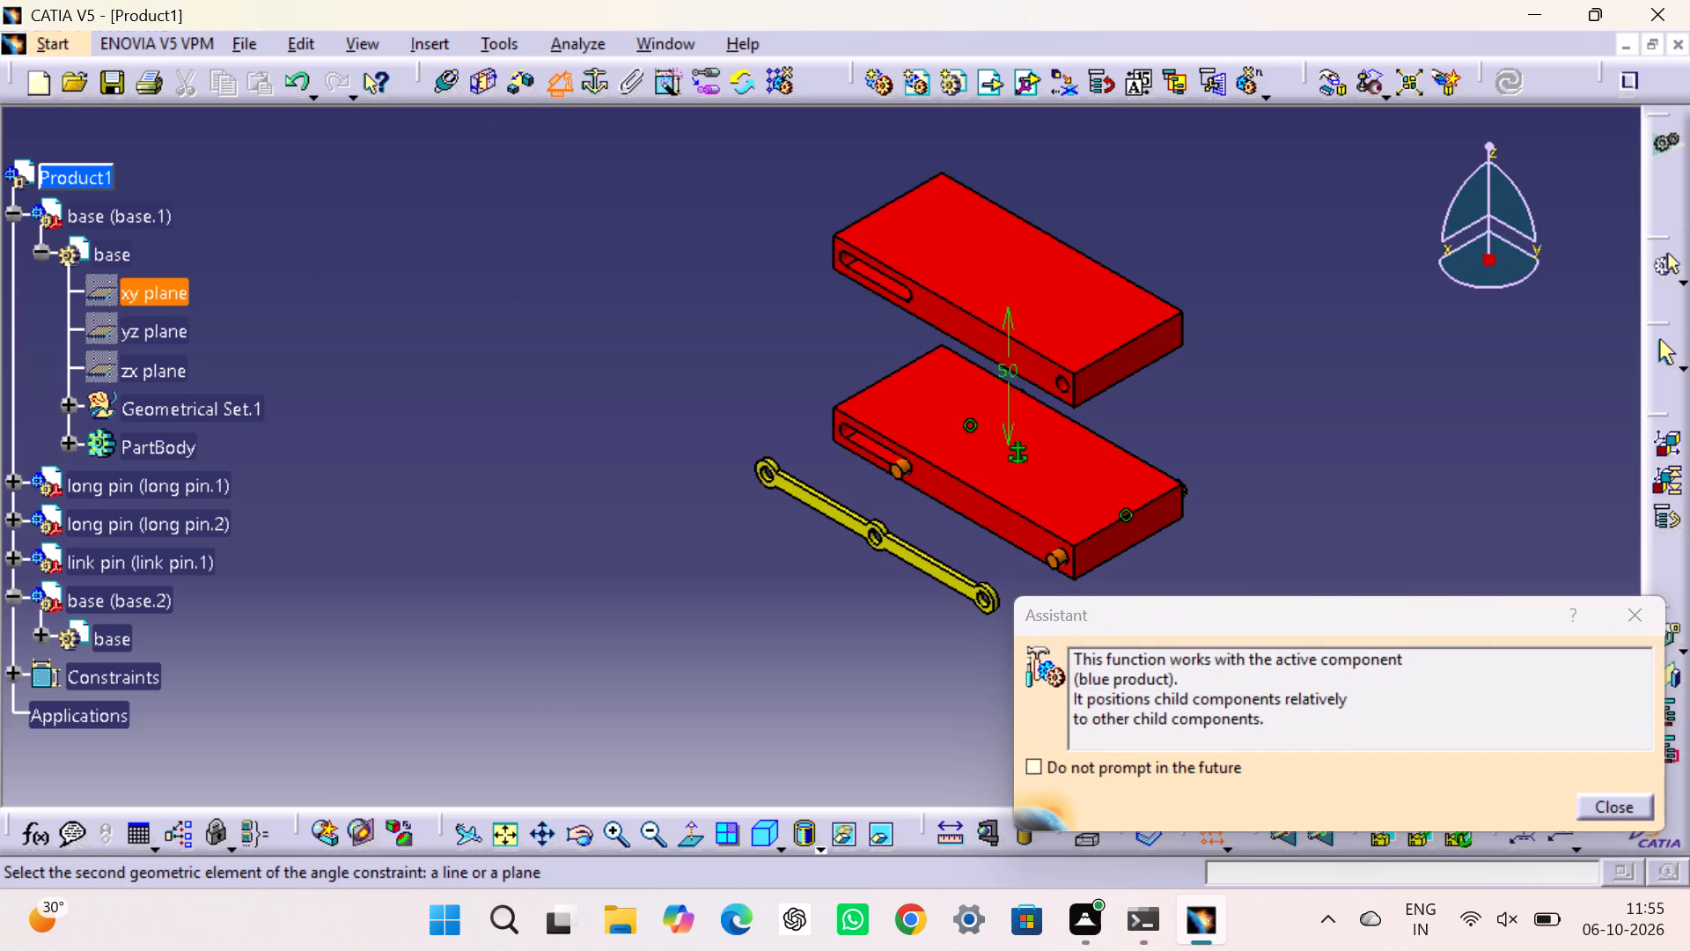
{"action": "left_click", "coordinate": [36, 637]}
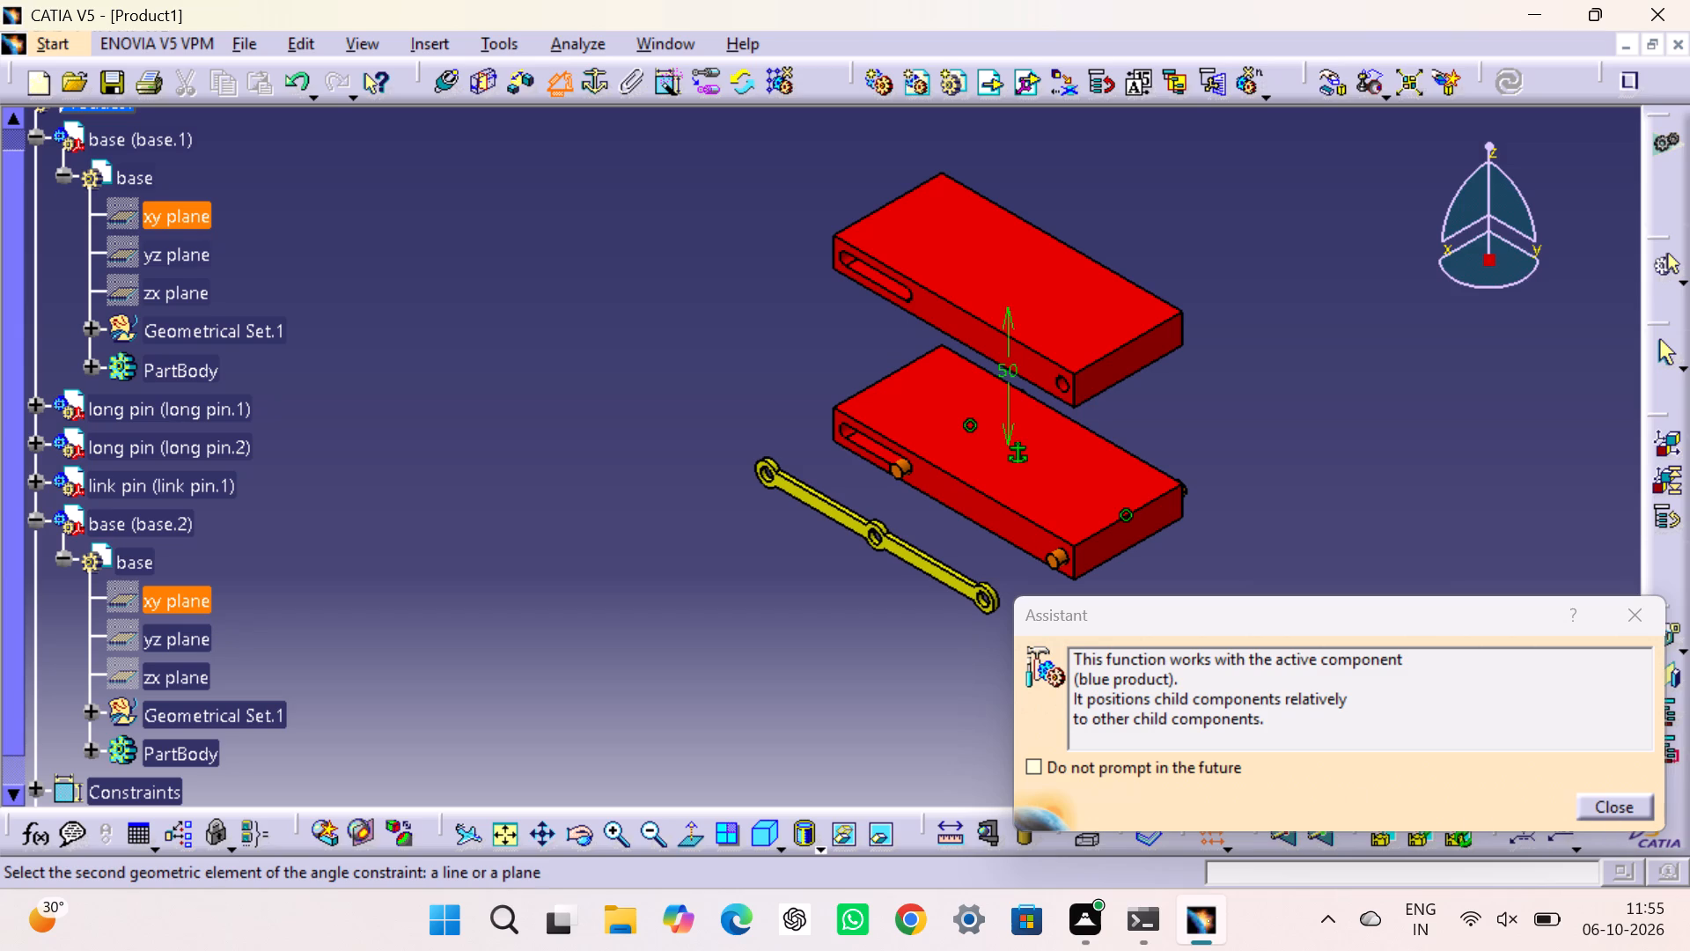
{"action": "left_click", "coordinate": [166, 599]}
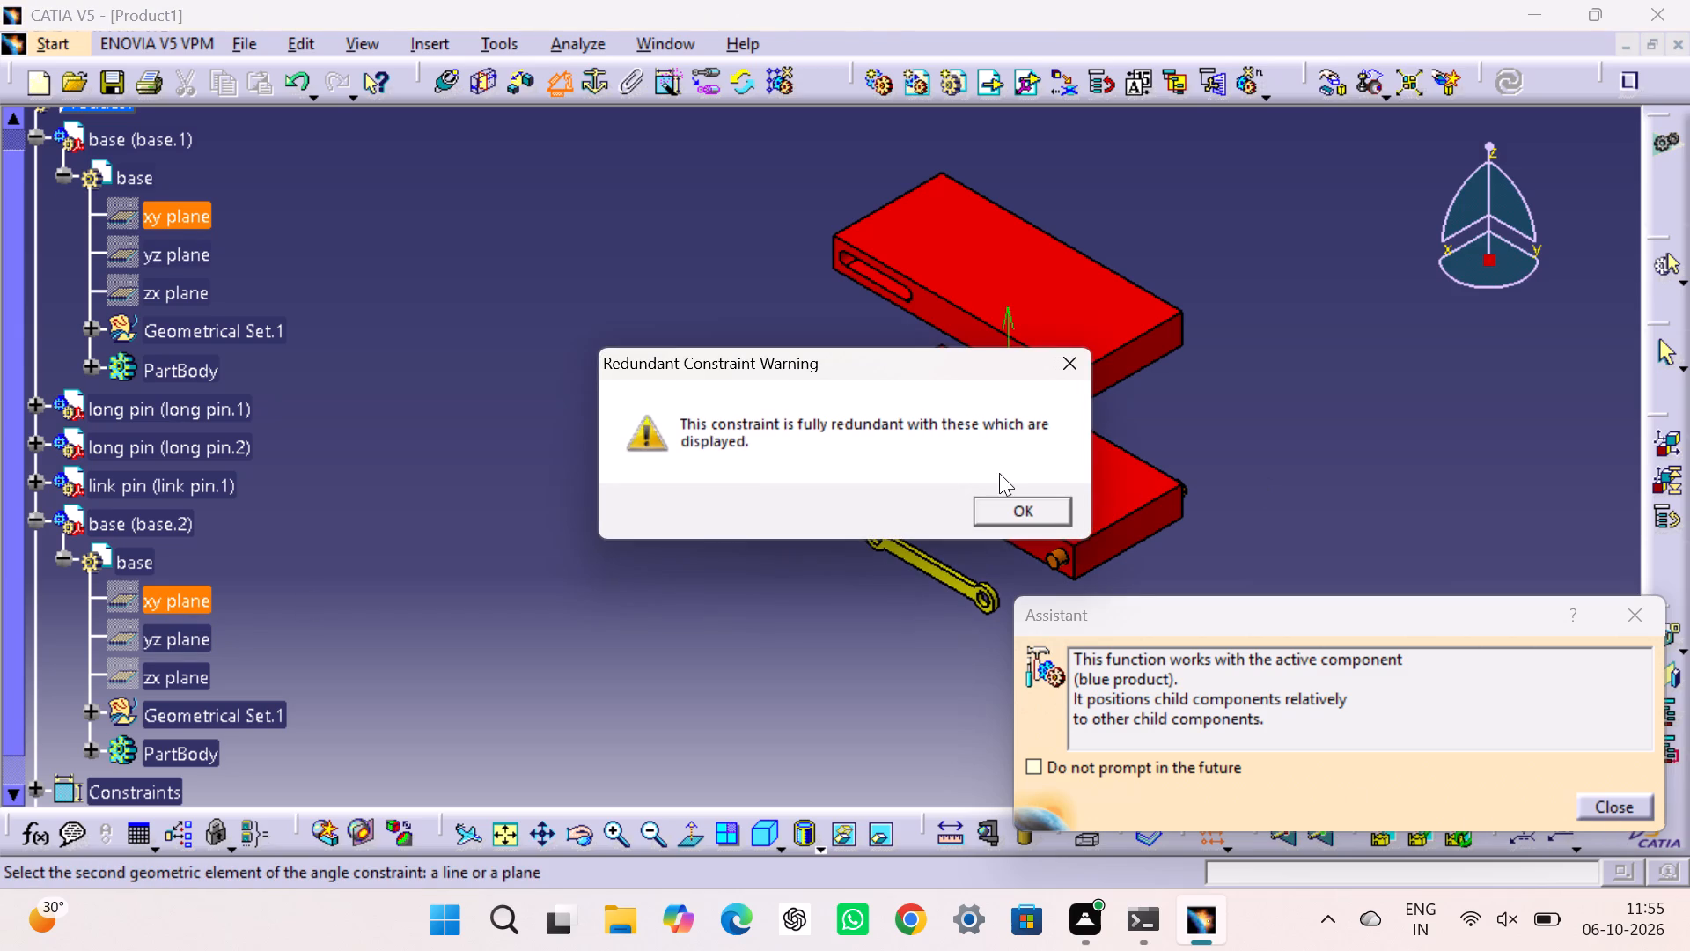
{"action": "left_click", "coordinate": [1010, 505]}
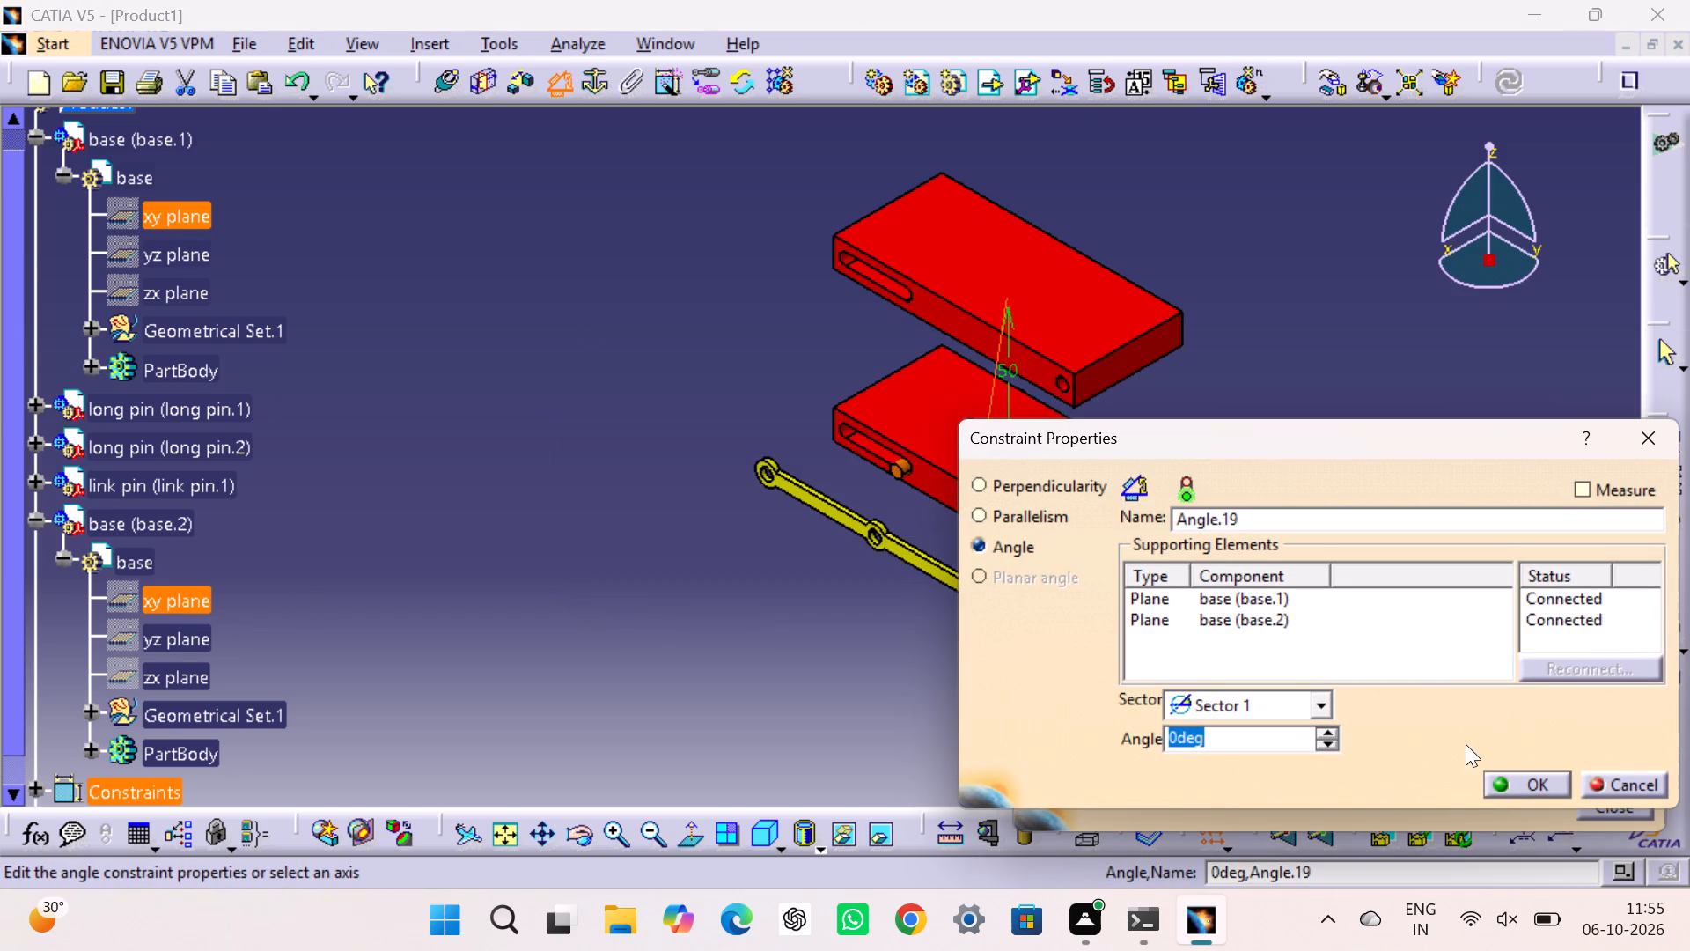
{"action": "left_click", "coordinate": [1511, 793]}
{"action": "left_click", "coordinate": [1436, 589]}
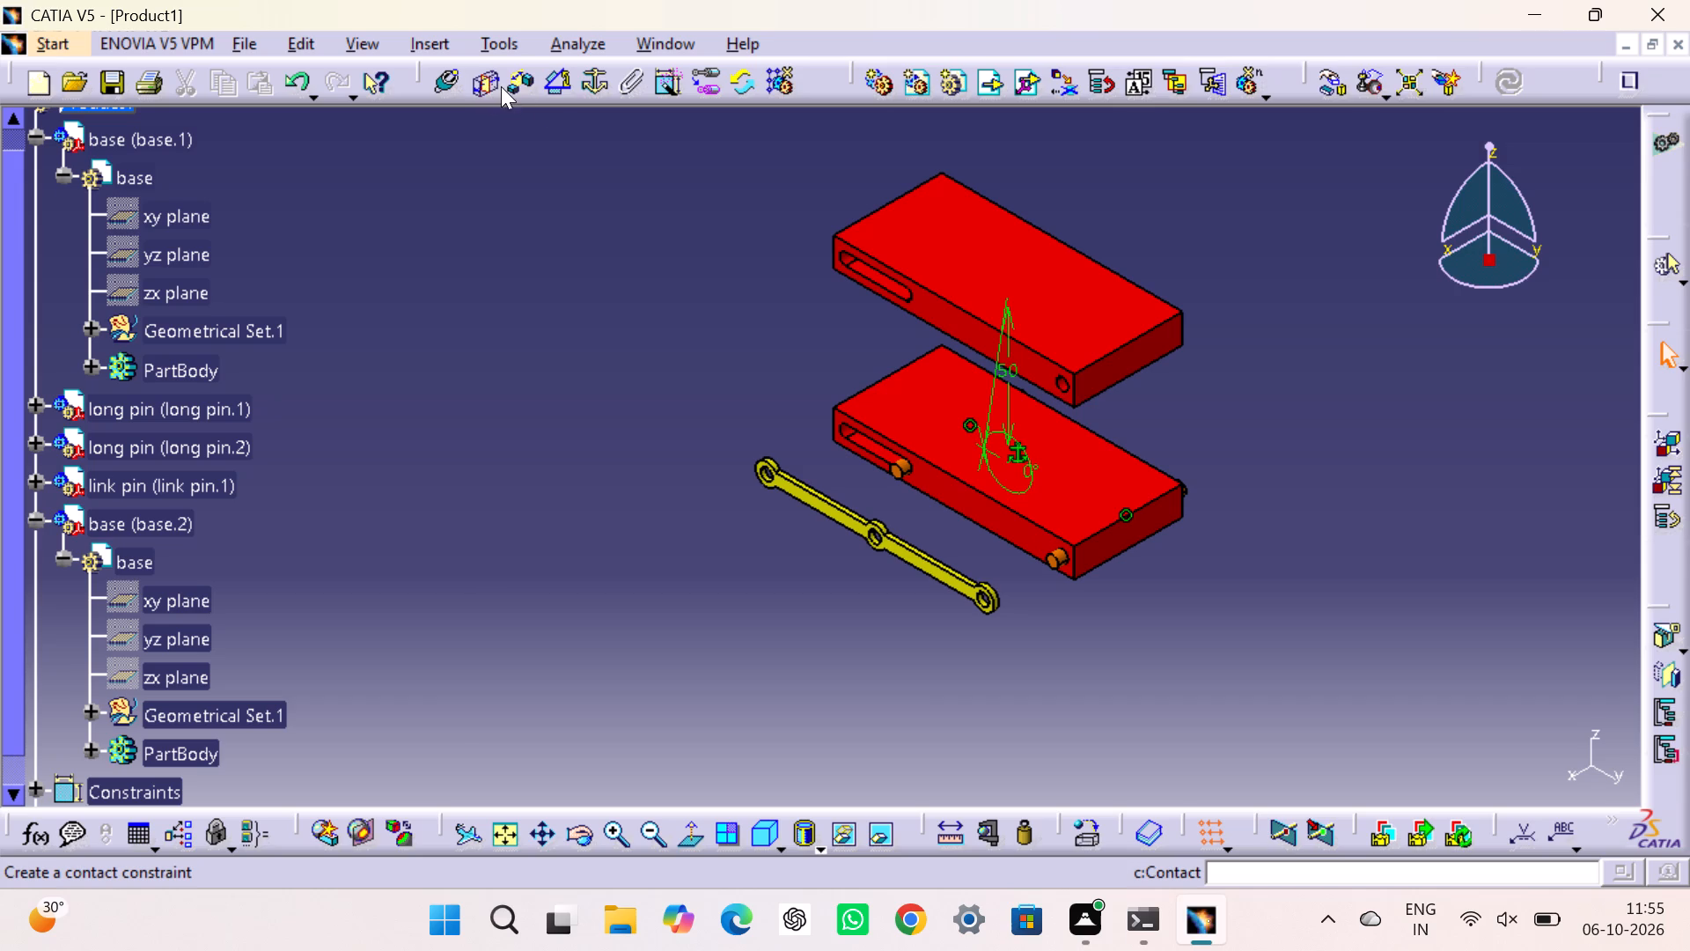
Add a 0° angle constraint between the yz planes of base.1 and base.2.
{"action": "left_click", "coordinate": [553, 91]}
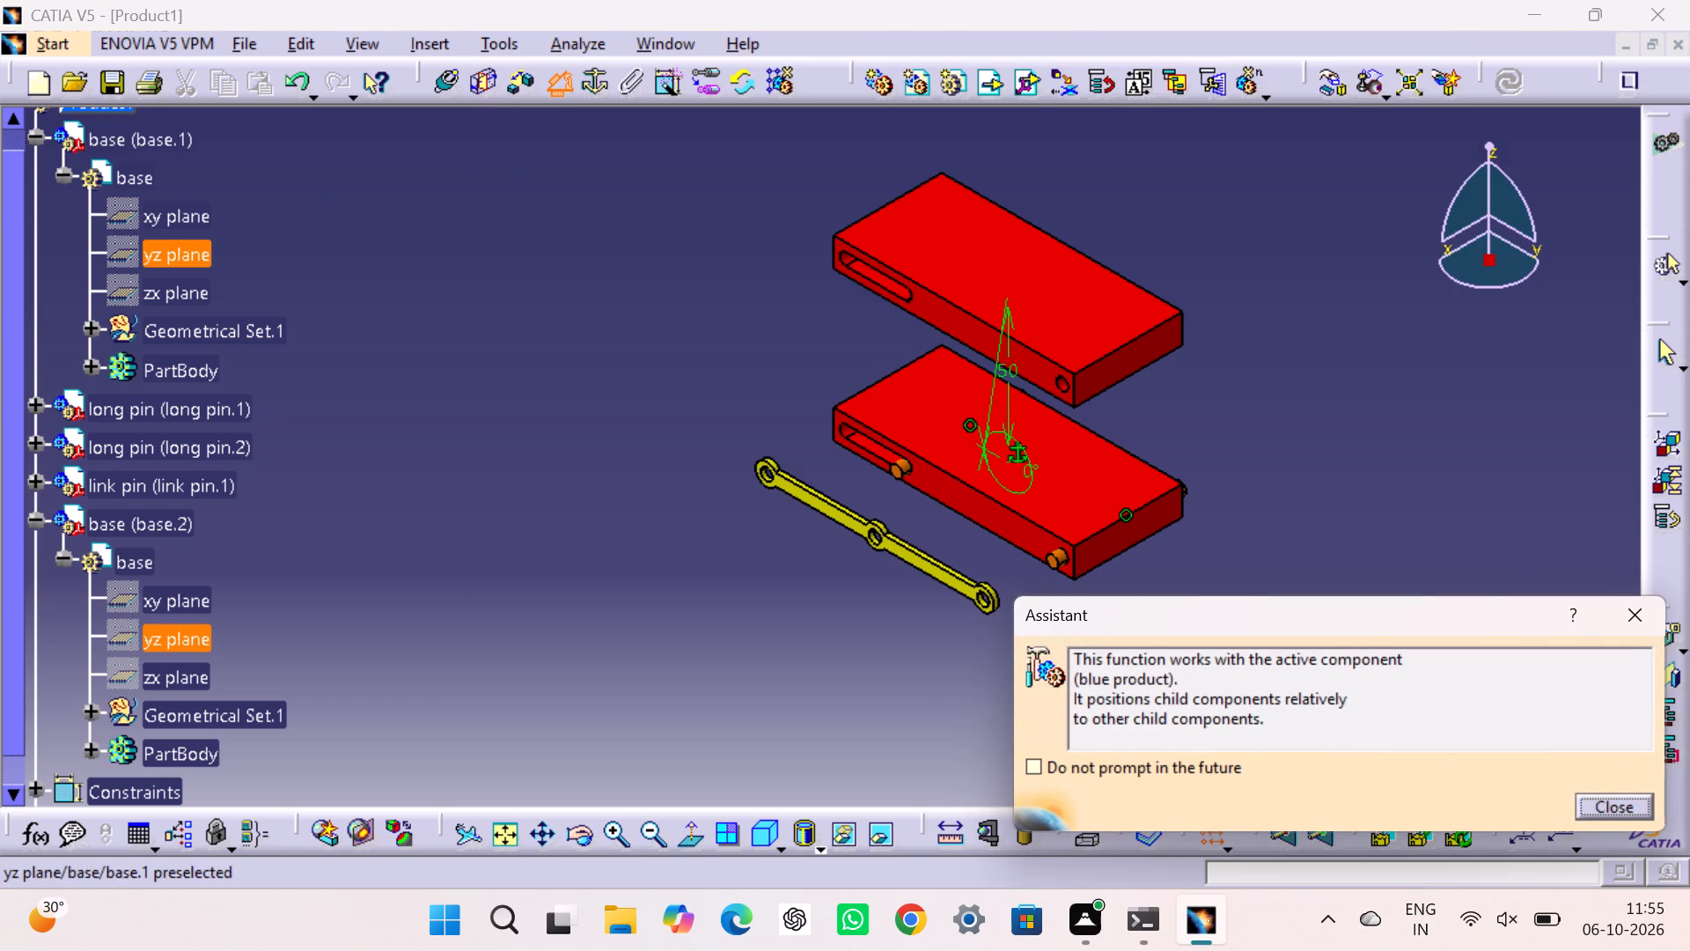
{"action": "left_click", "coordinate": [186, 249]}
{"action": "left_click", "coordinate": [173, 644]}
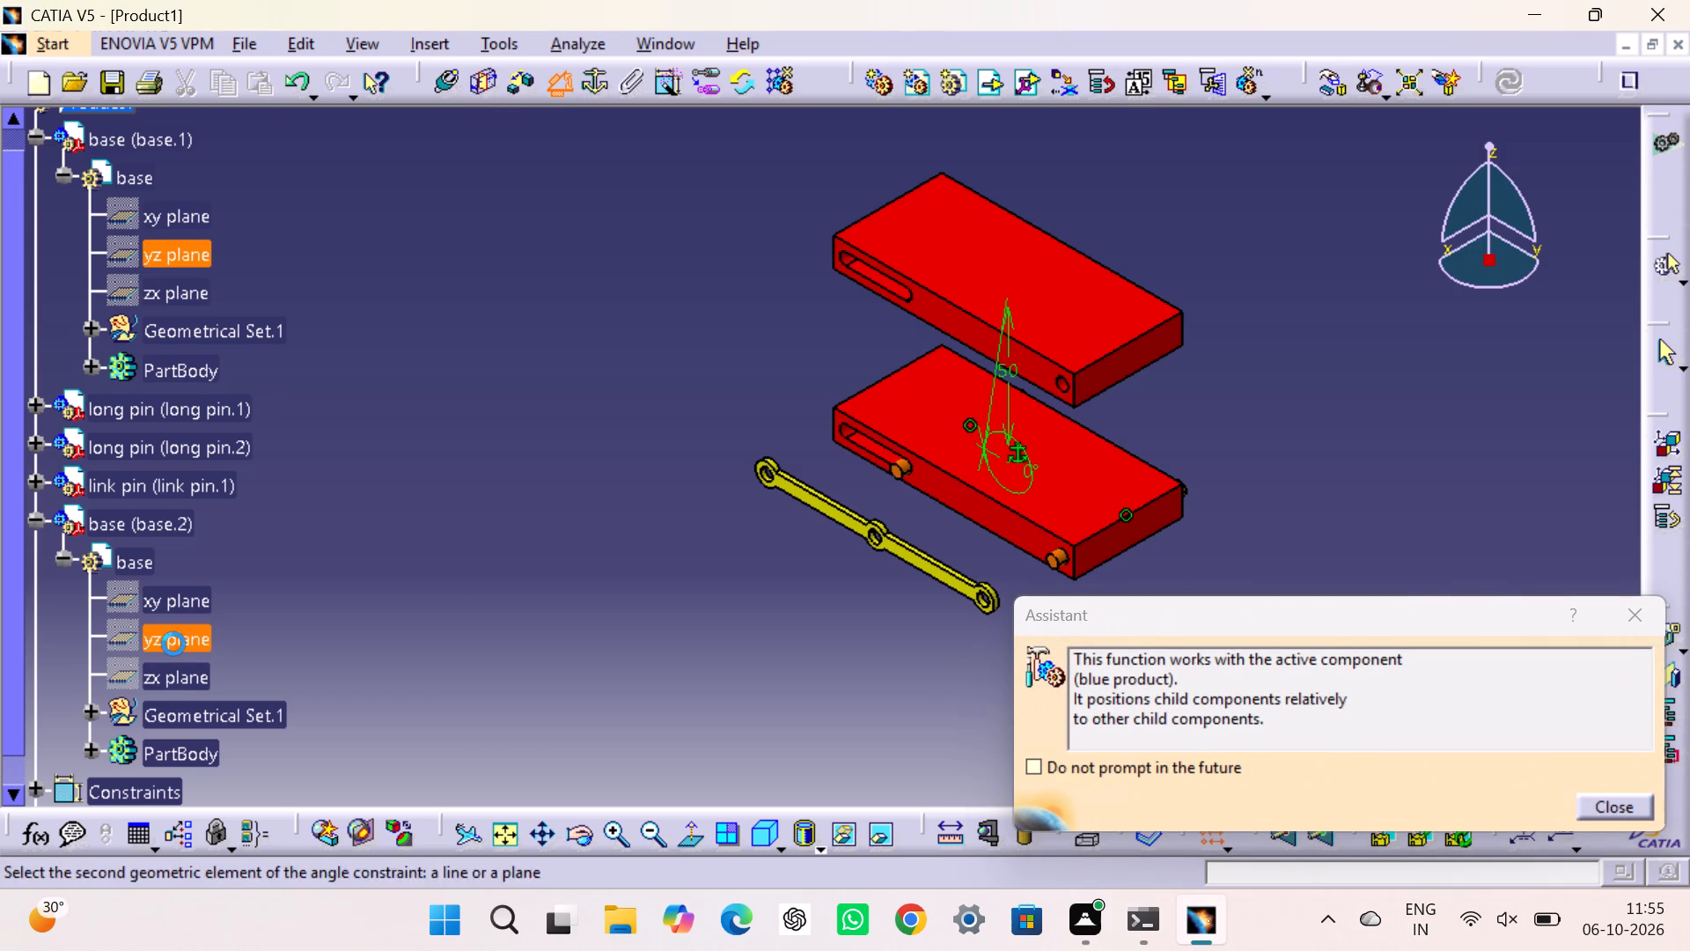
{"action": "left_click", "coordinate": [1547, 785]}
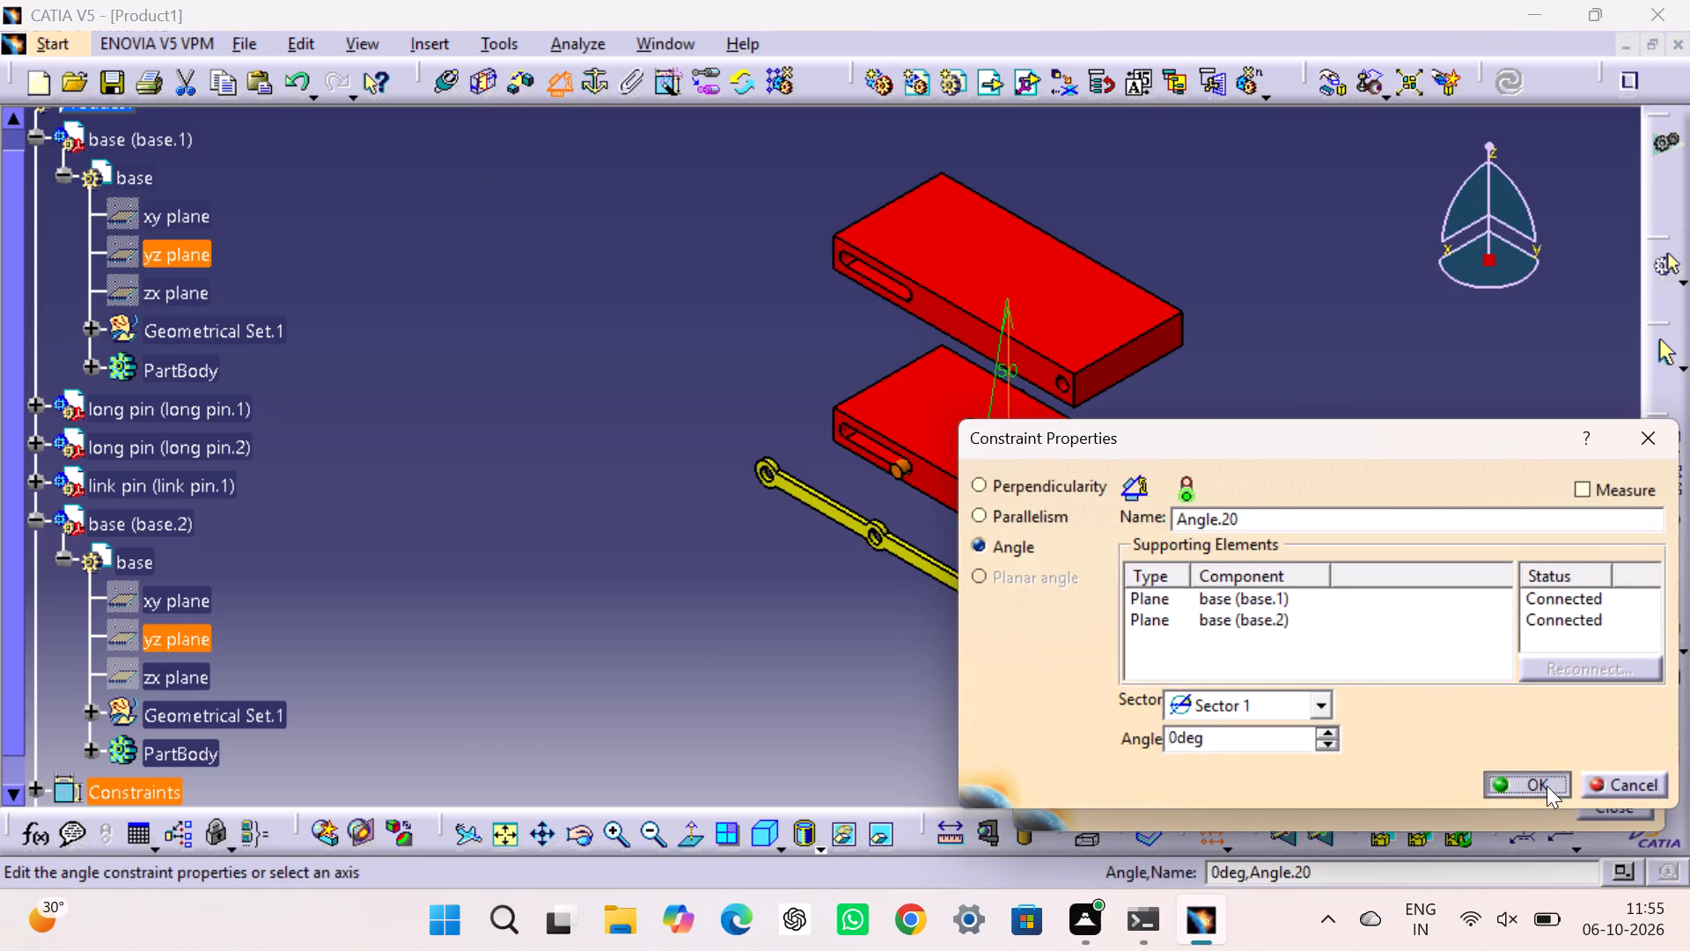
{"action": "left_click_drag", "start_coordinate": [1360, 603], "coordinate": [1344, 590]}
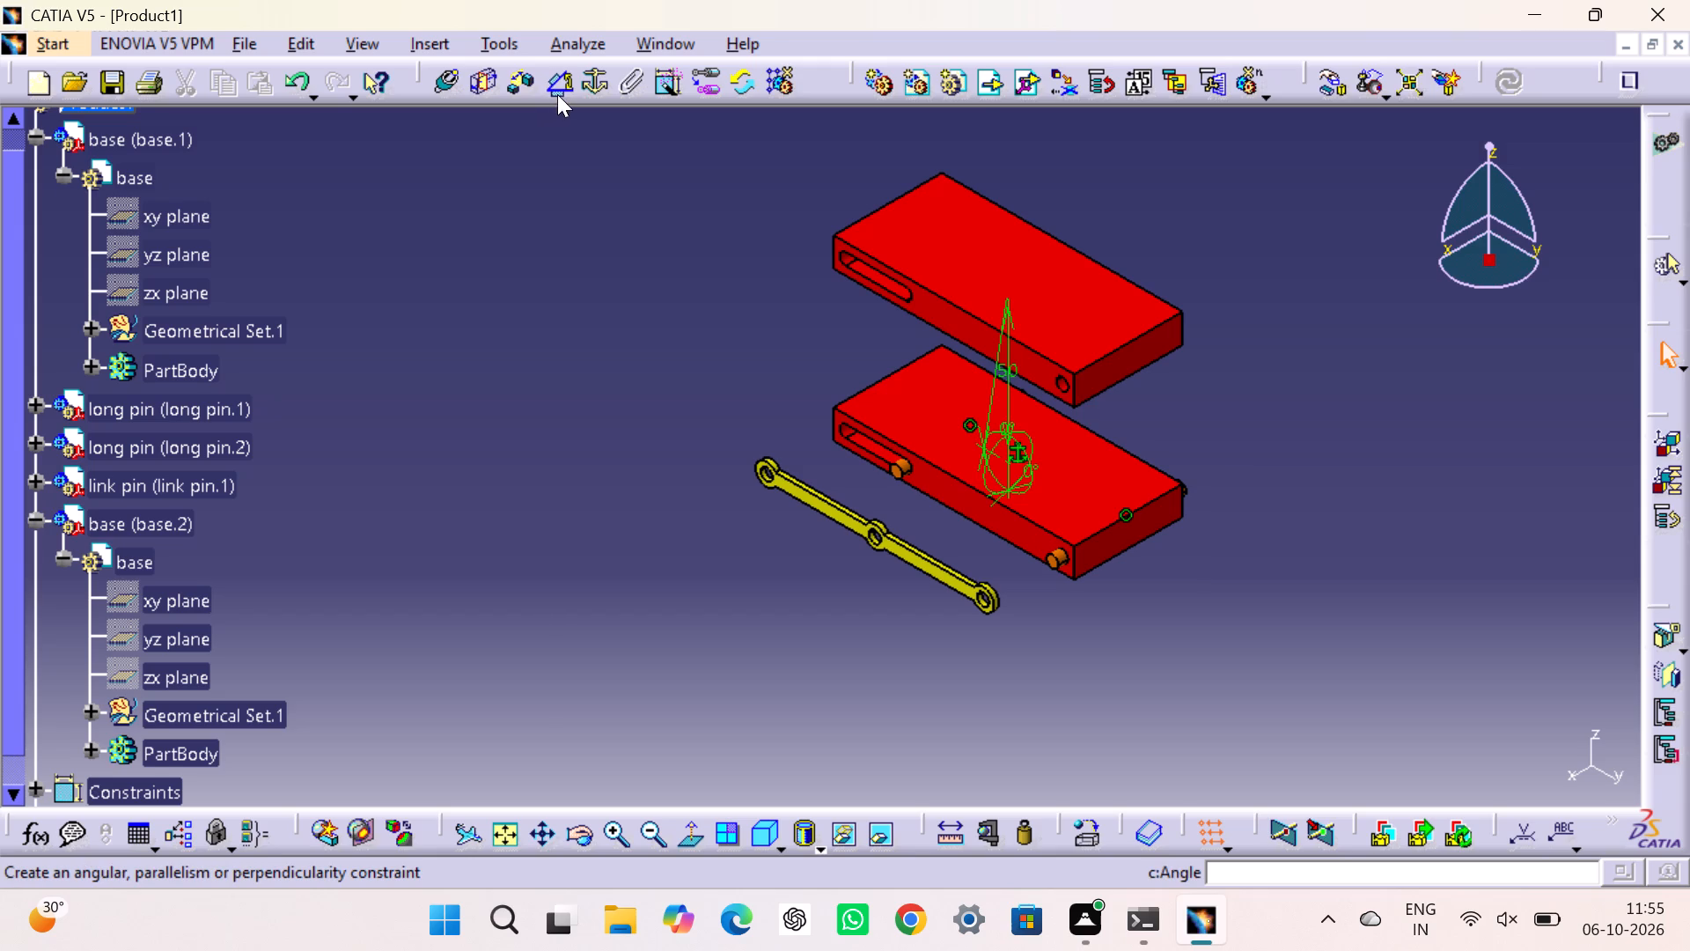
Add a 0° angle constraint between the zx planes of base.1 and base.2.
{"action": "left_click", "coordinate": [560, 84]}
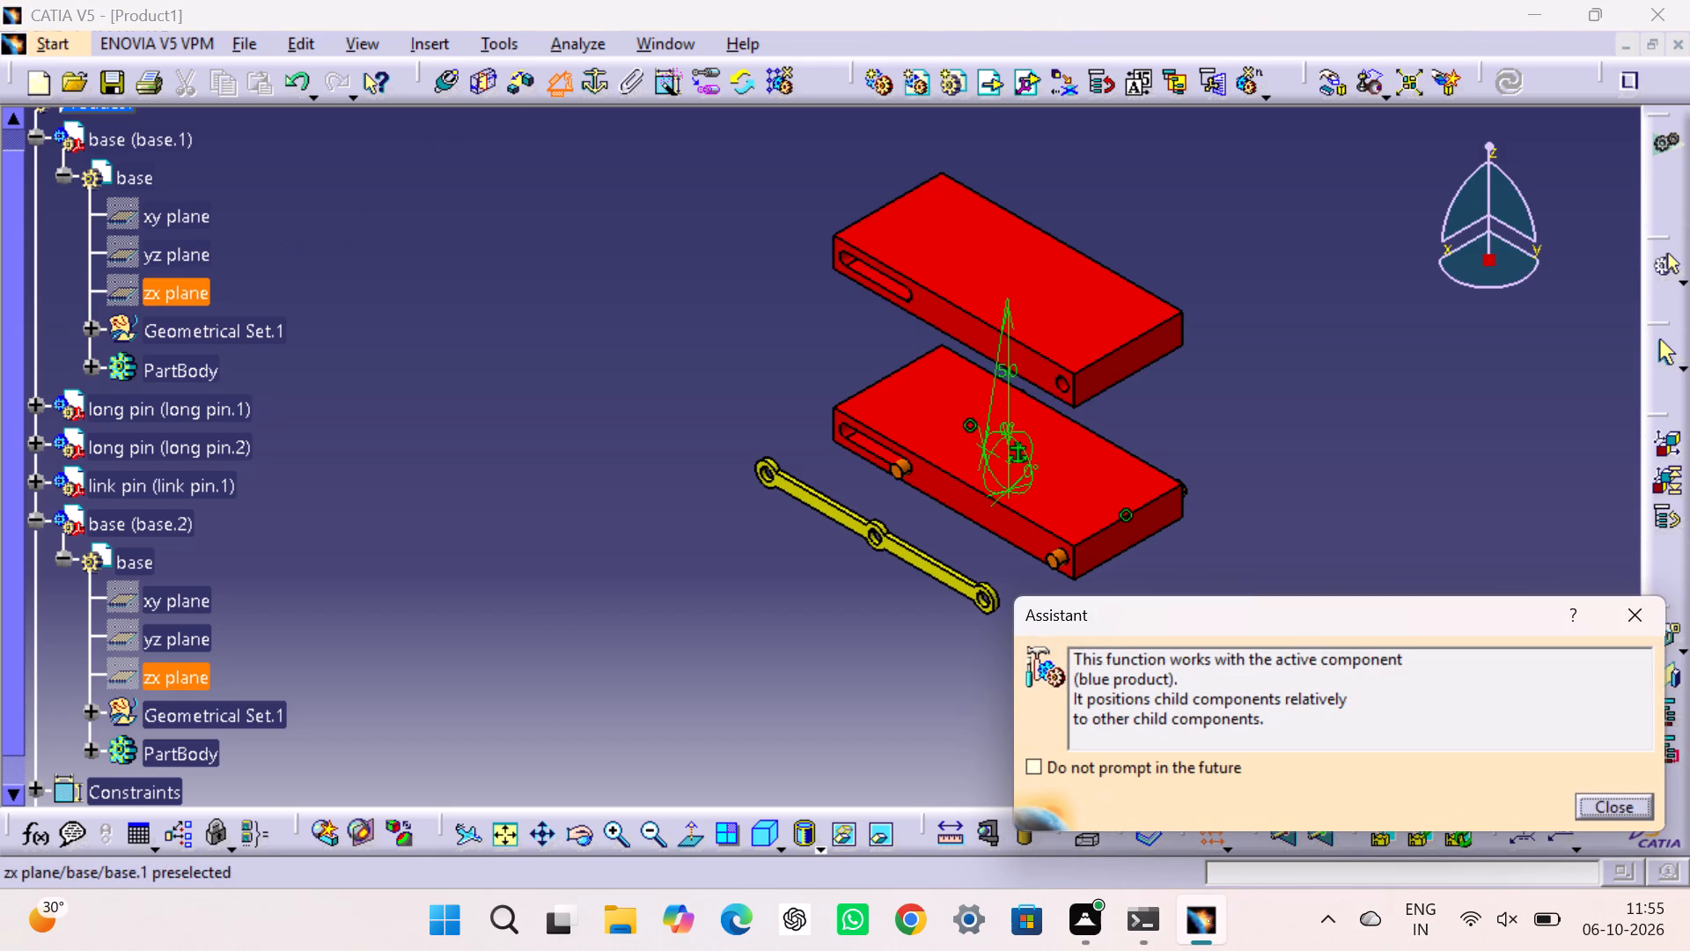
{"action": "left_click", "coordinate": [199, 287]}
{"action": "left_click", "coordinate": [166, 684]}
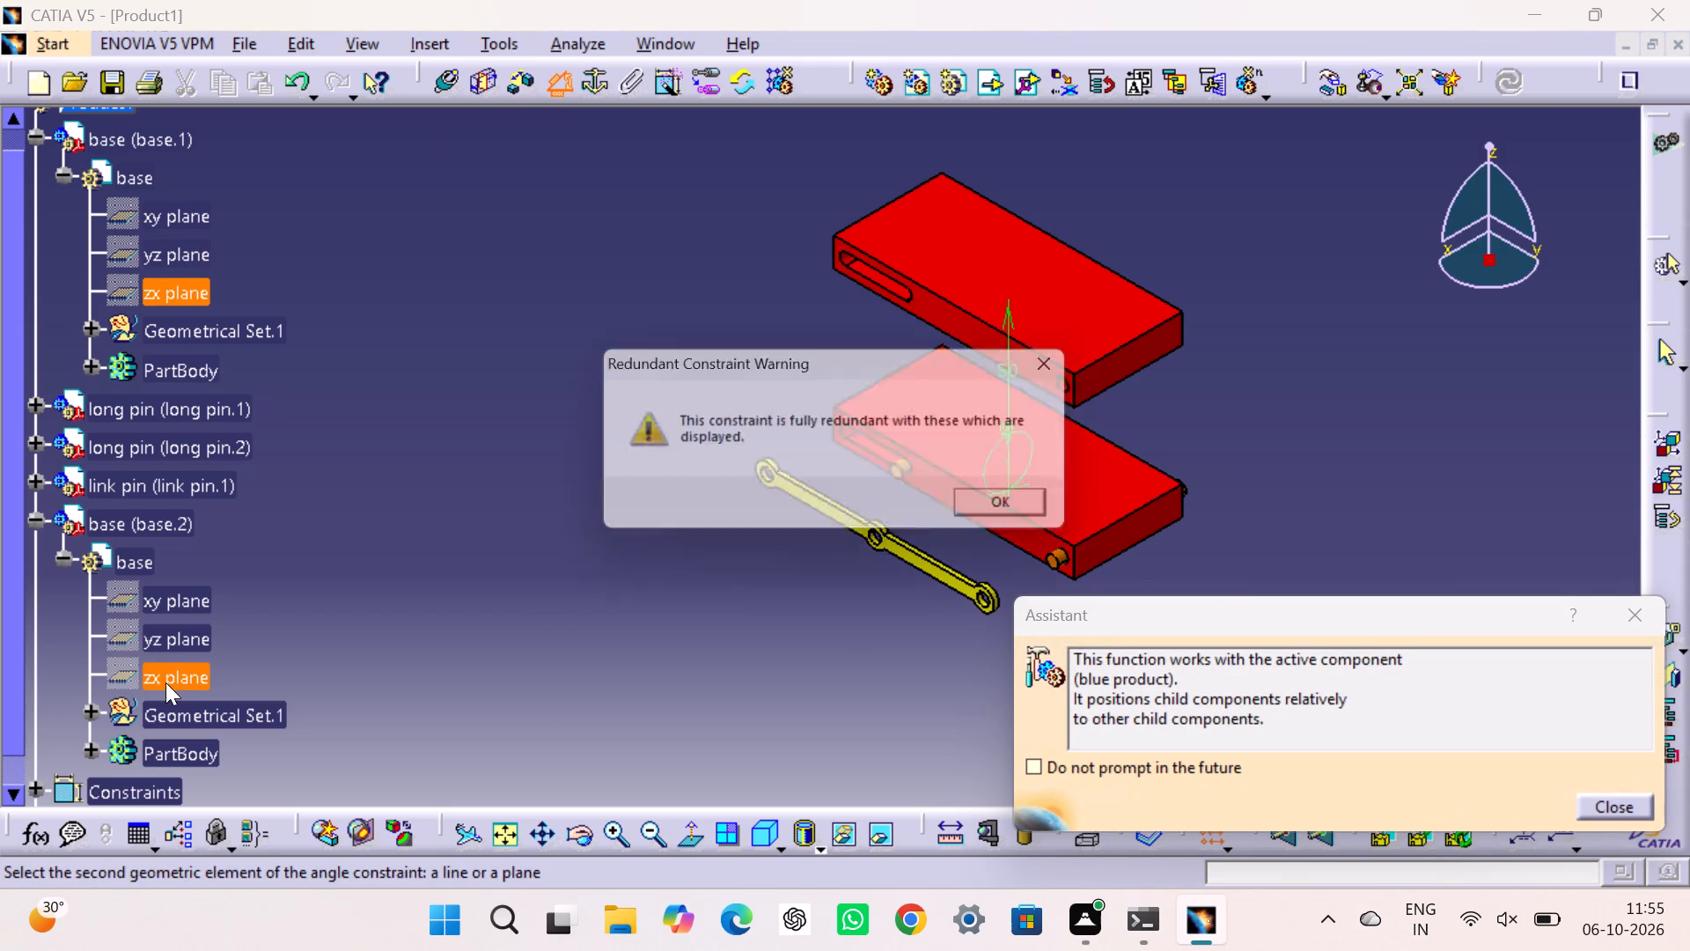
{"action": "left_click", "coordinate": [990, 512]}
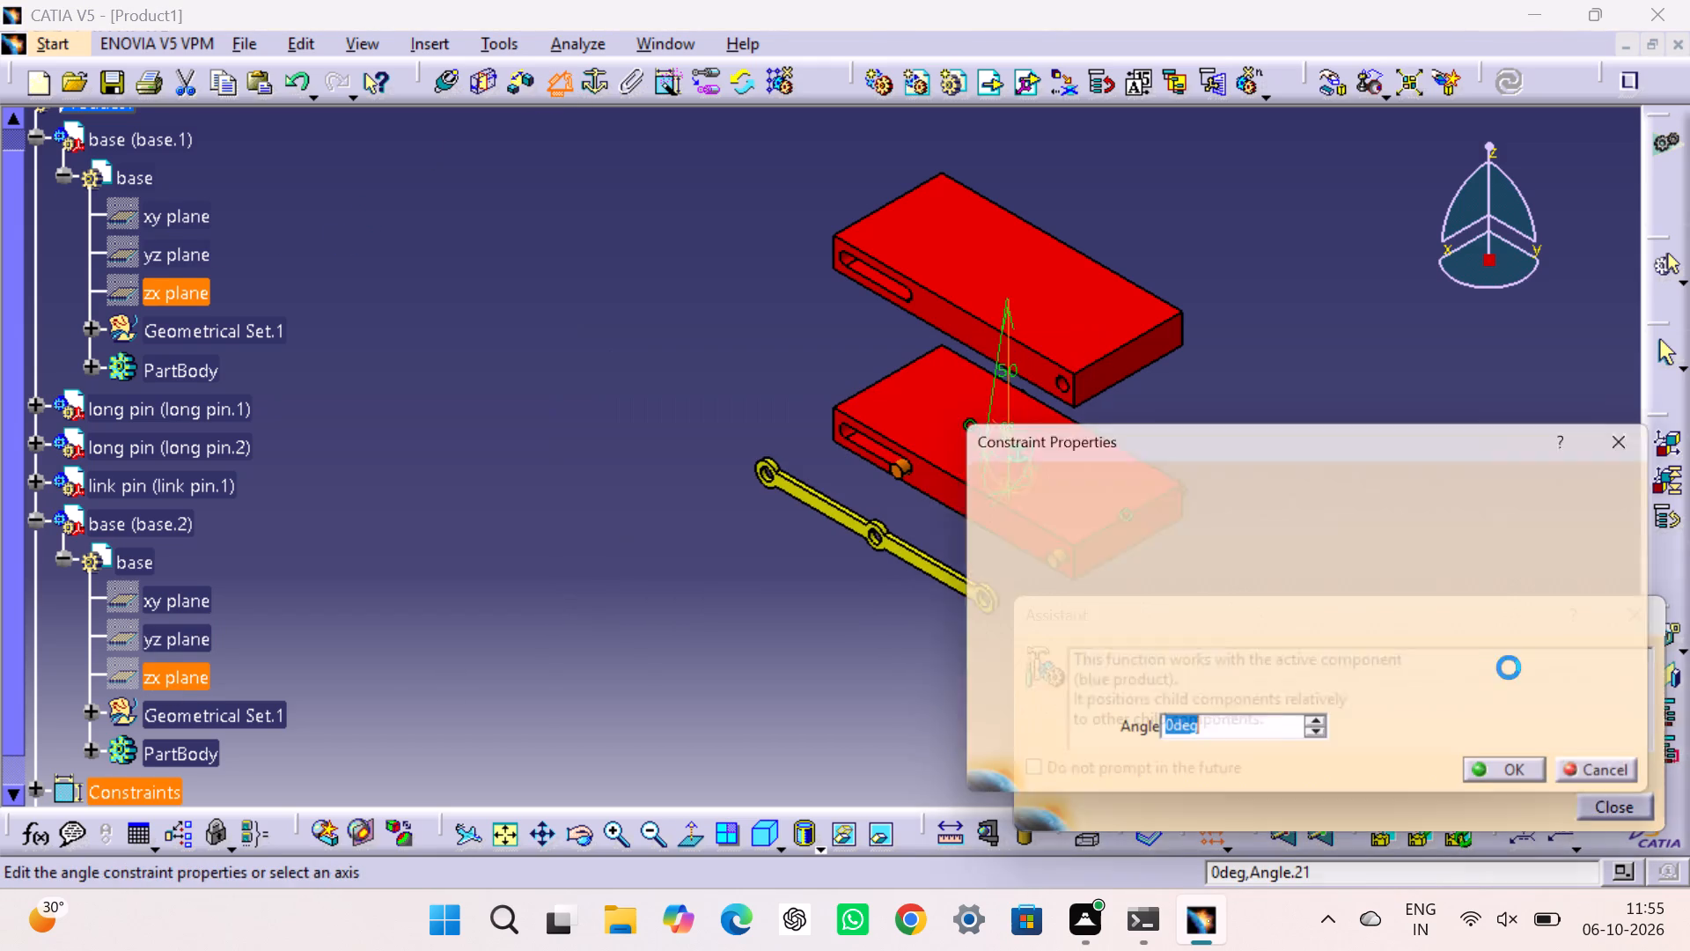
{"action": "left_click", "coordinate": [1538, 763]}
{"action": "left_click", "coordinate": [1534, 779]}
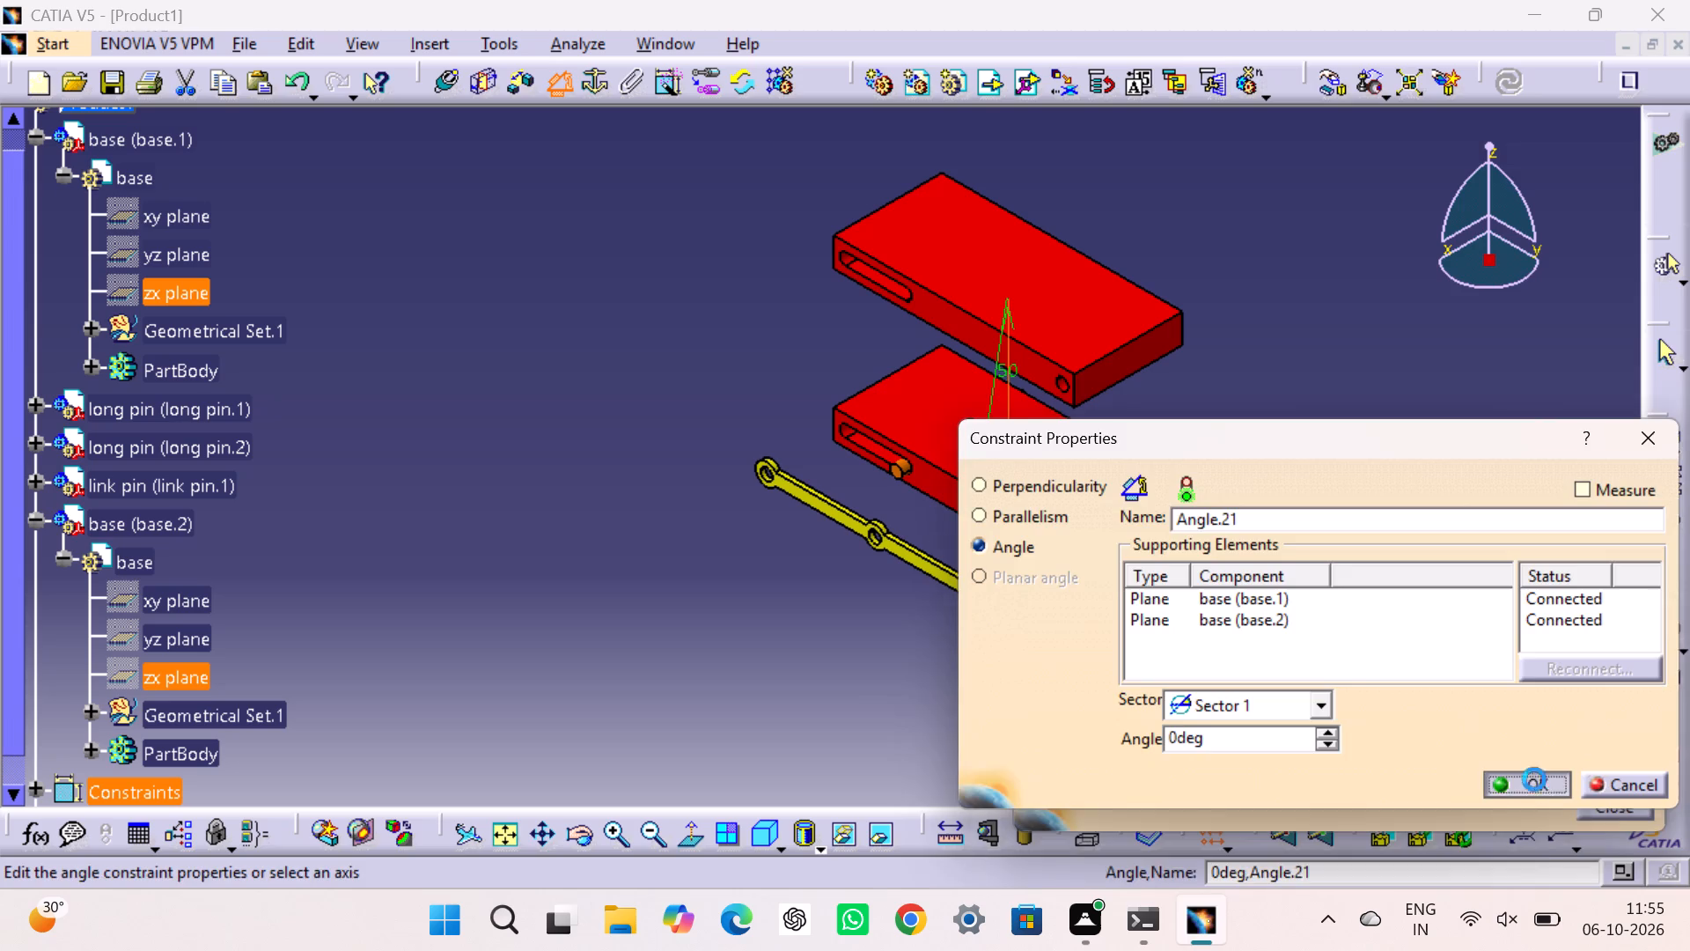
{"action": "left_click_drag", "start_coordinate": [1388, 597], "coordinate": [1367, 576]}
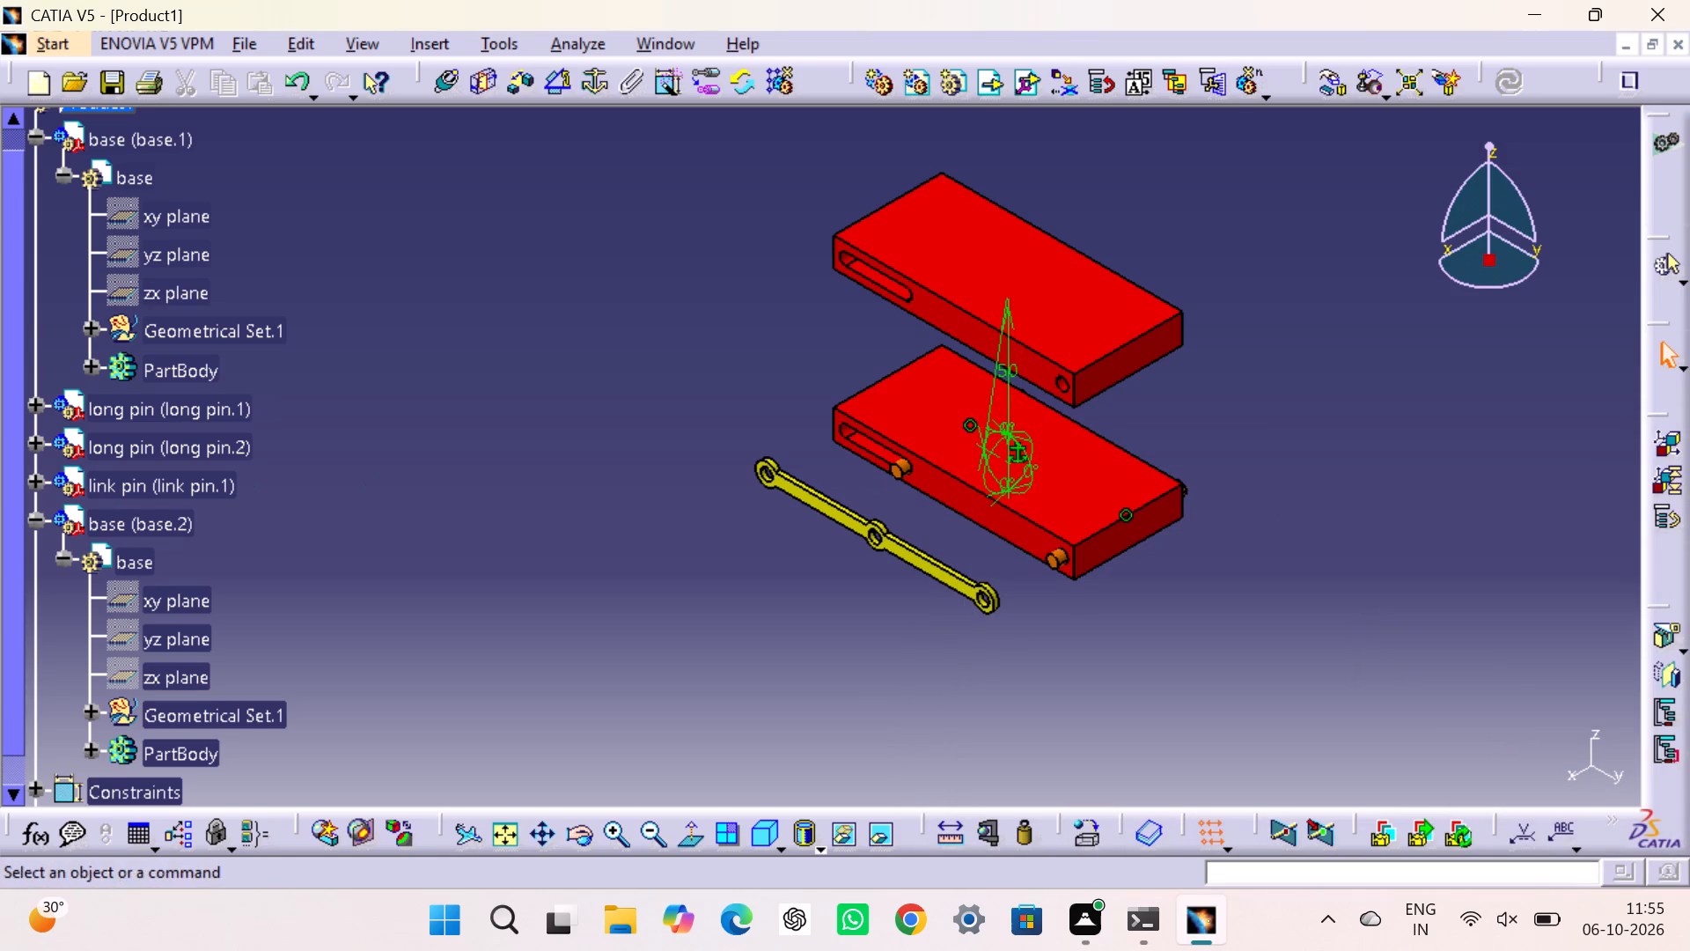
Check the degrees of freedom of base.2 again.
{"action": "right_click", "coordinate": [180, 521]}
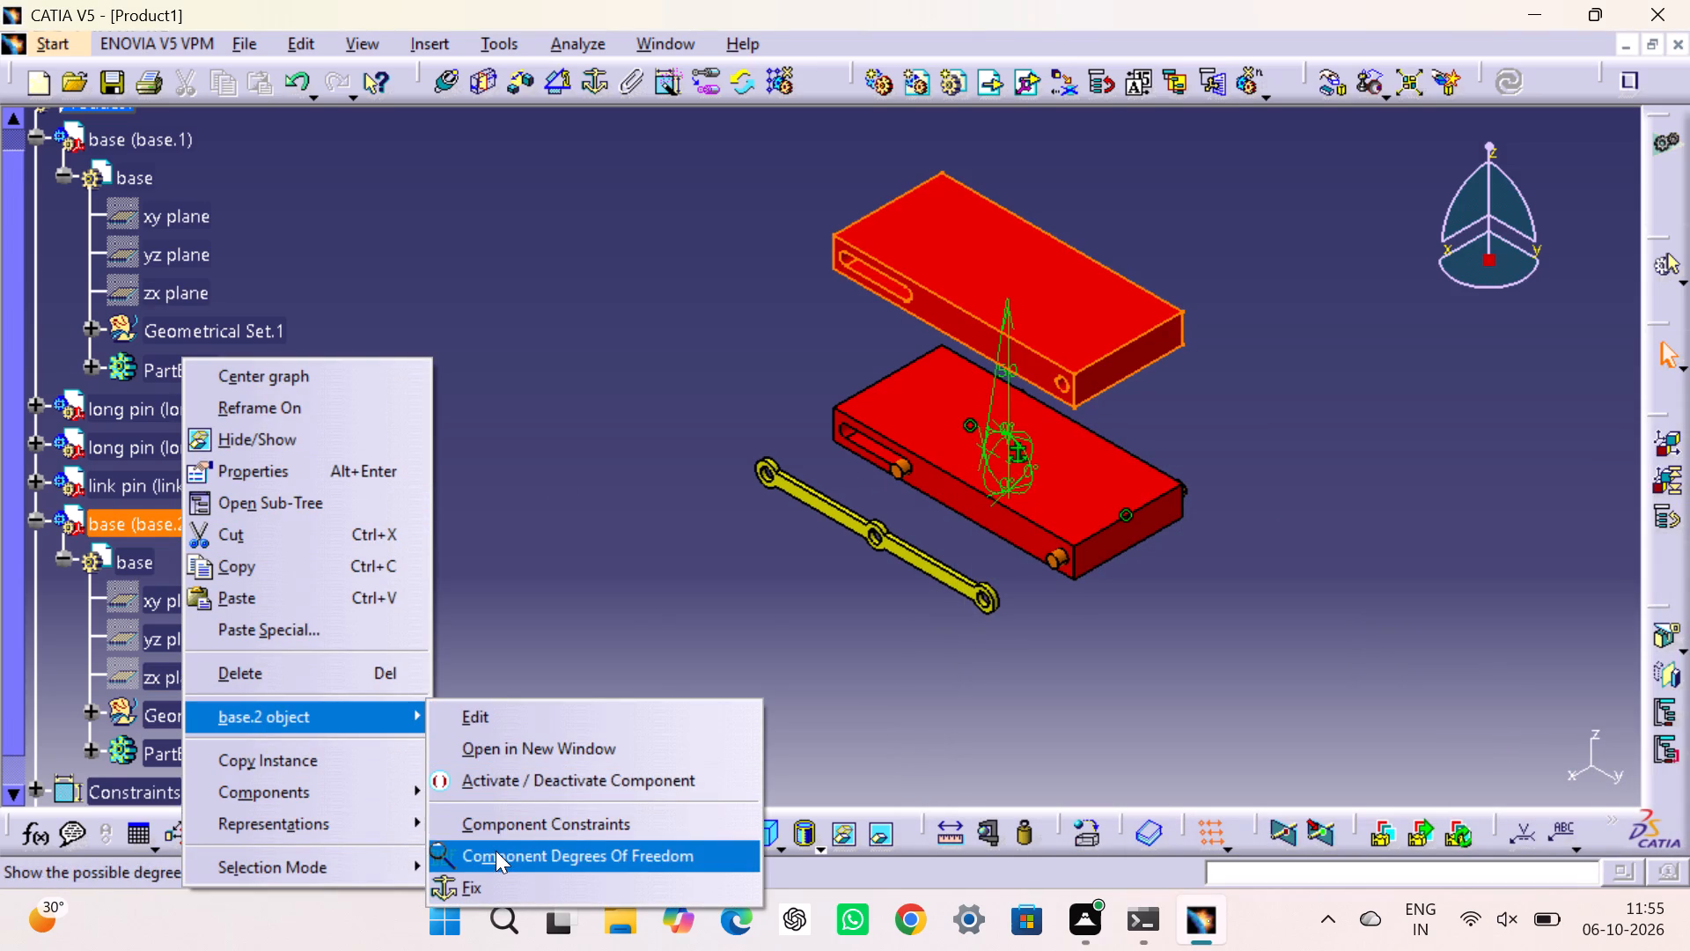
{"action": "left_click", "coordinate": [496, 851]}
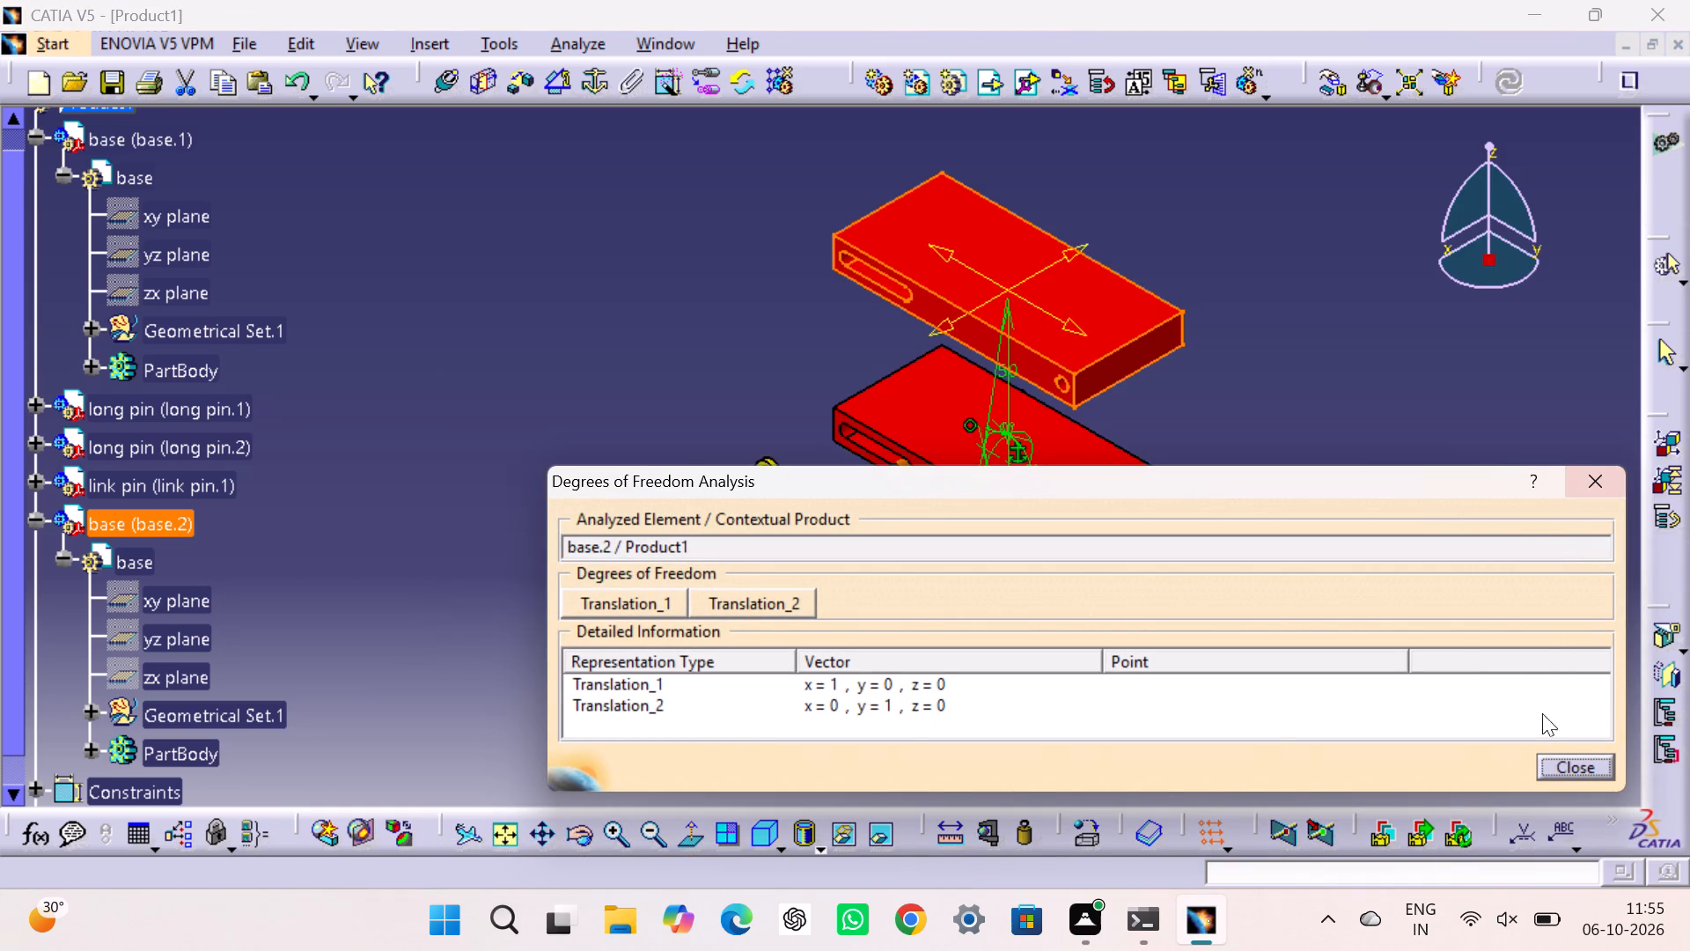
{"action": "left_click", "coordinate": [1548, 769]}
{"action": "left_click_drag", "start_coordinate": [1489, 636], "coordinate": [1449, 603]}
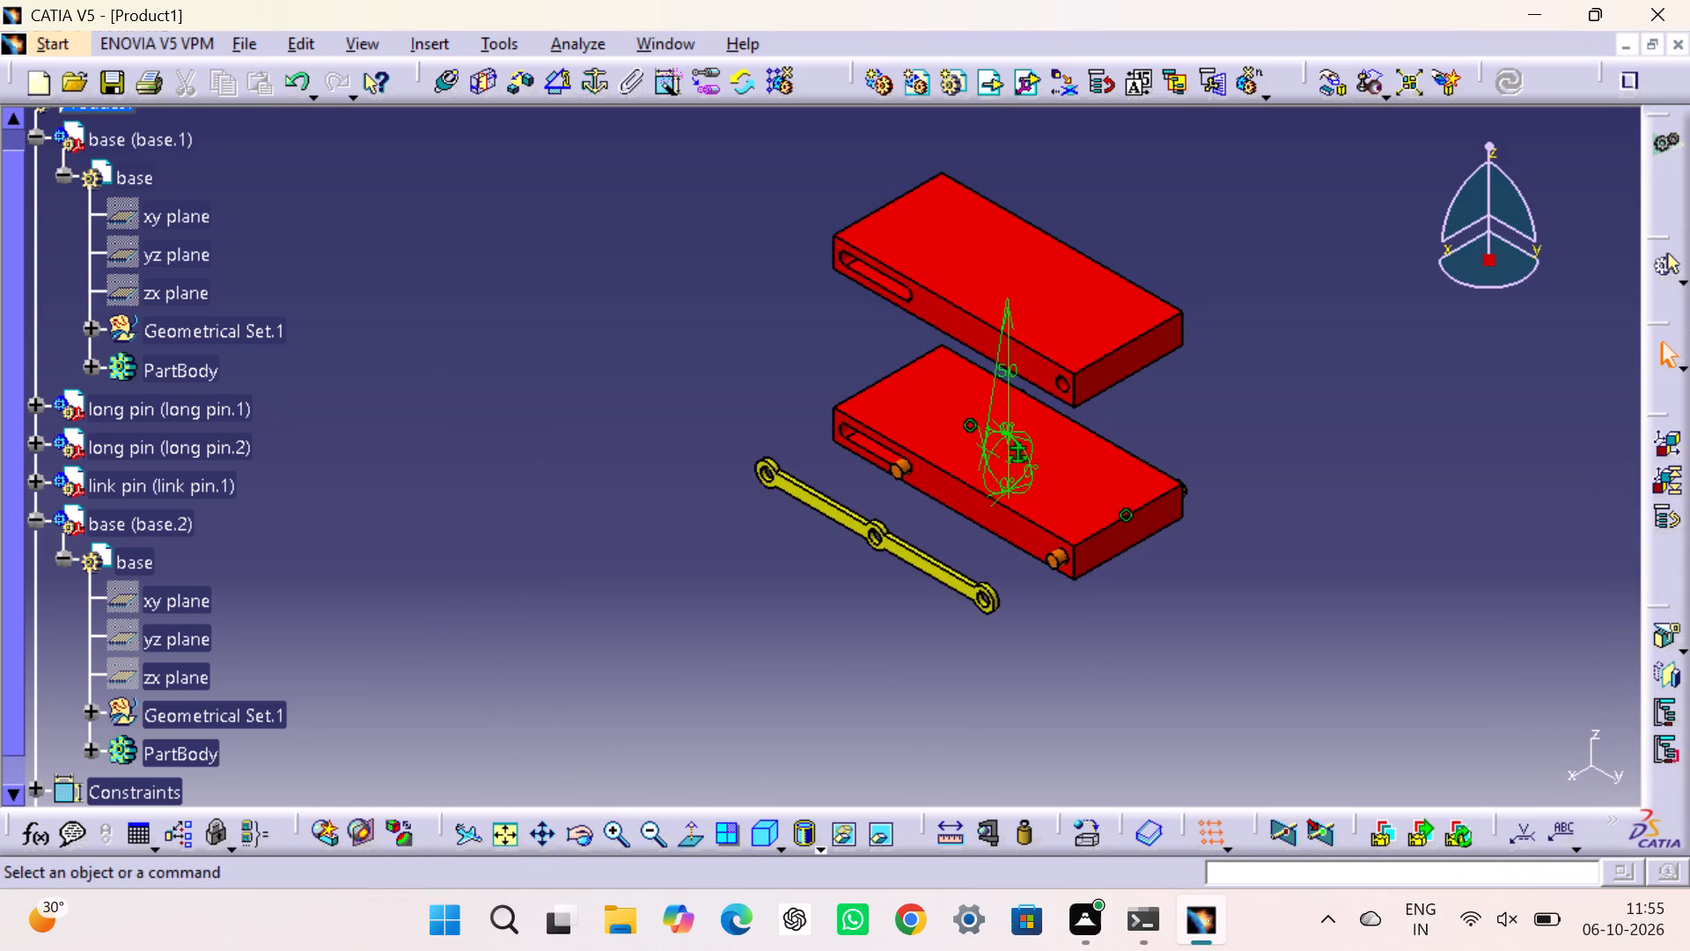
Add a 62 mm offset constraint between the xy planes of base.1 and base.2.
{"action": "left_click", "coordinate": [517, 81]}
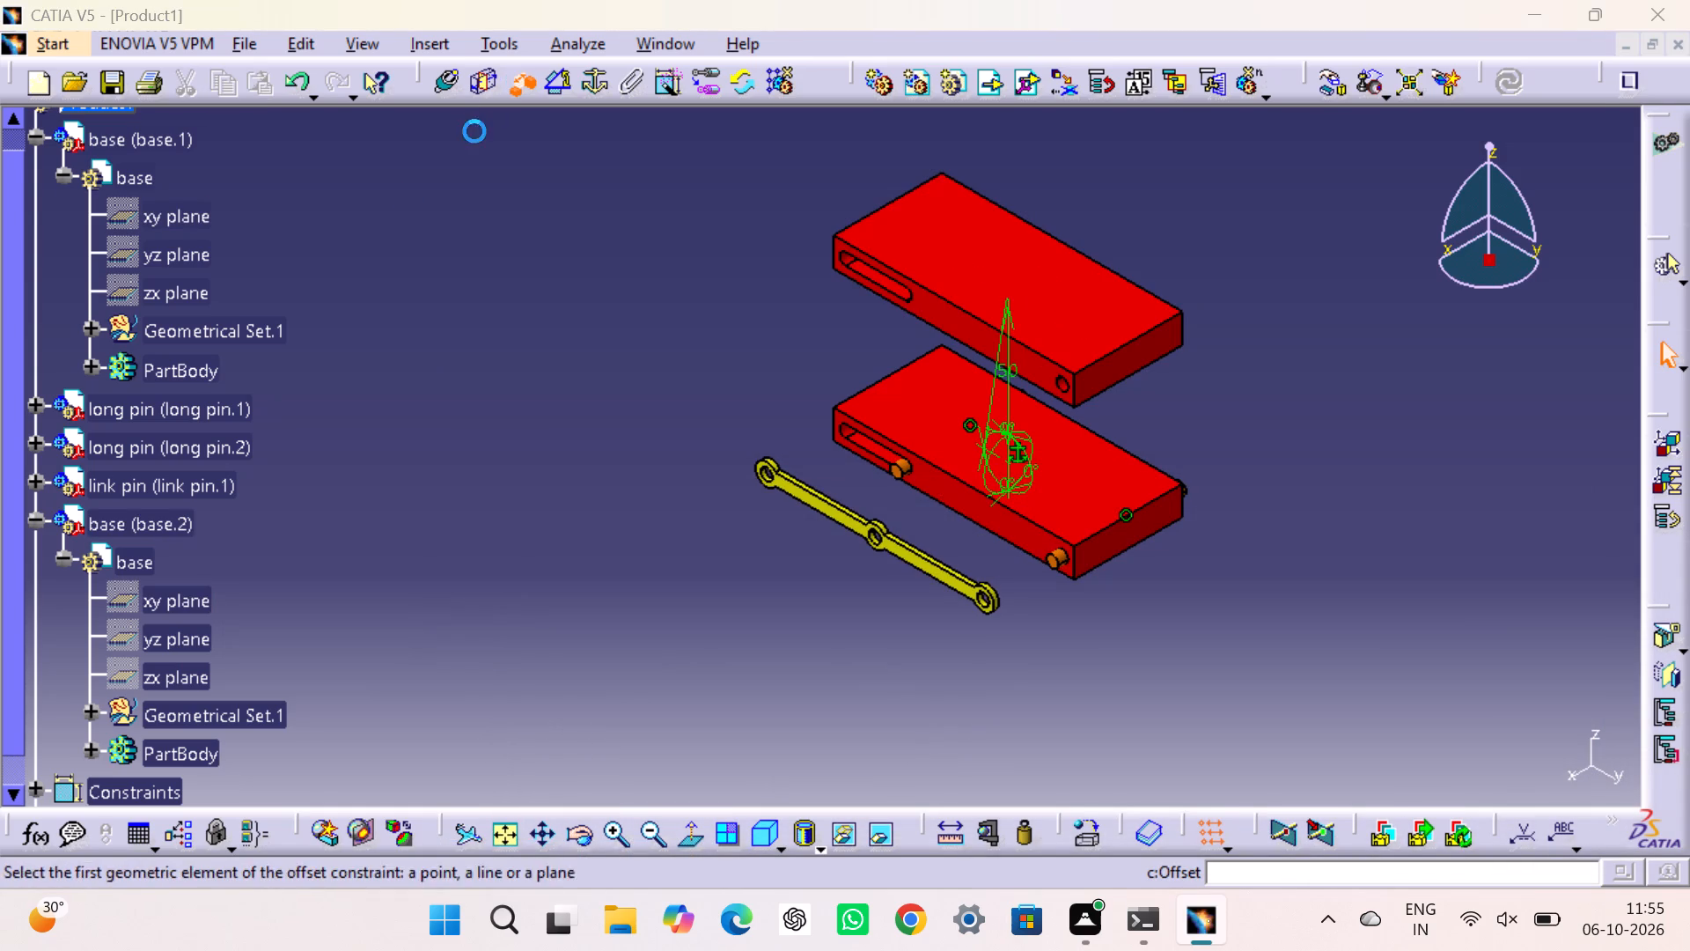
{"action": "left_click", "coordinate": [203, 210]}
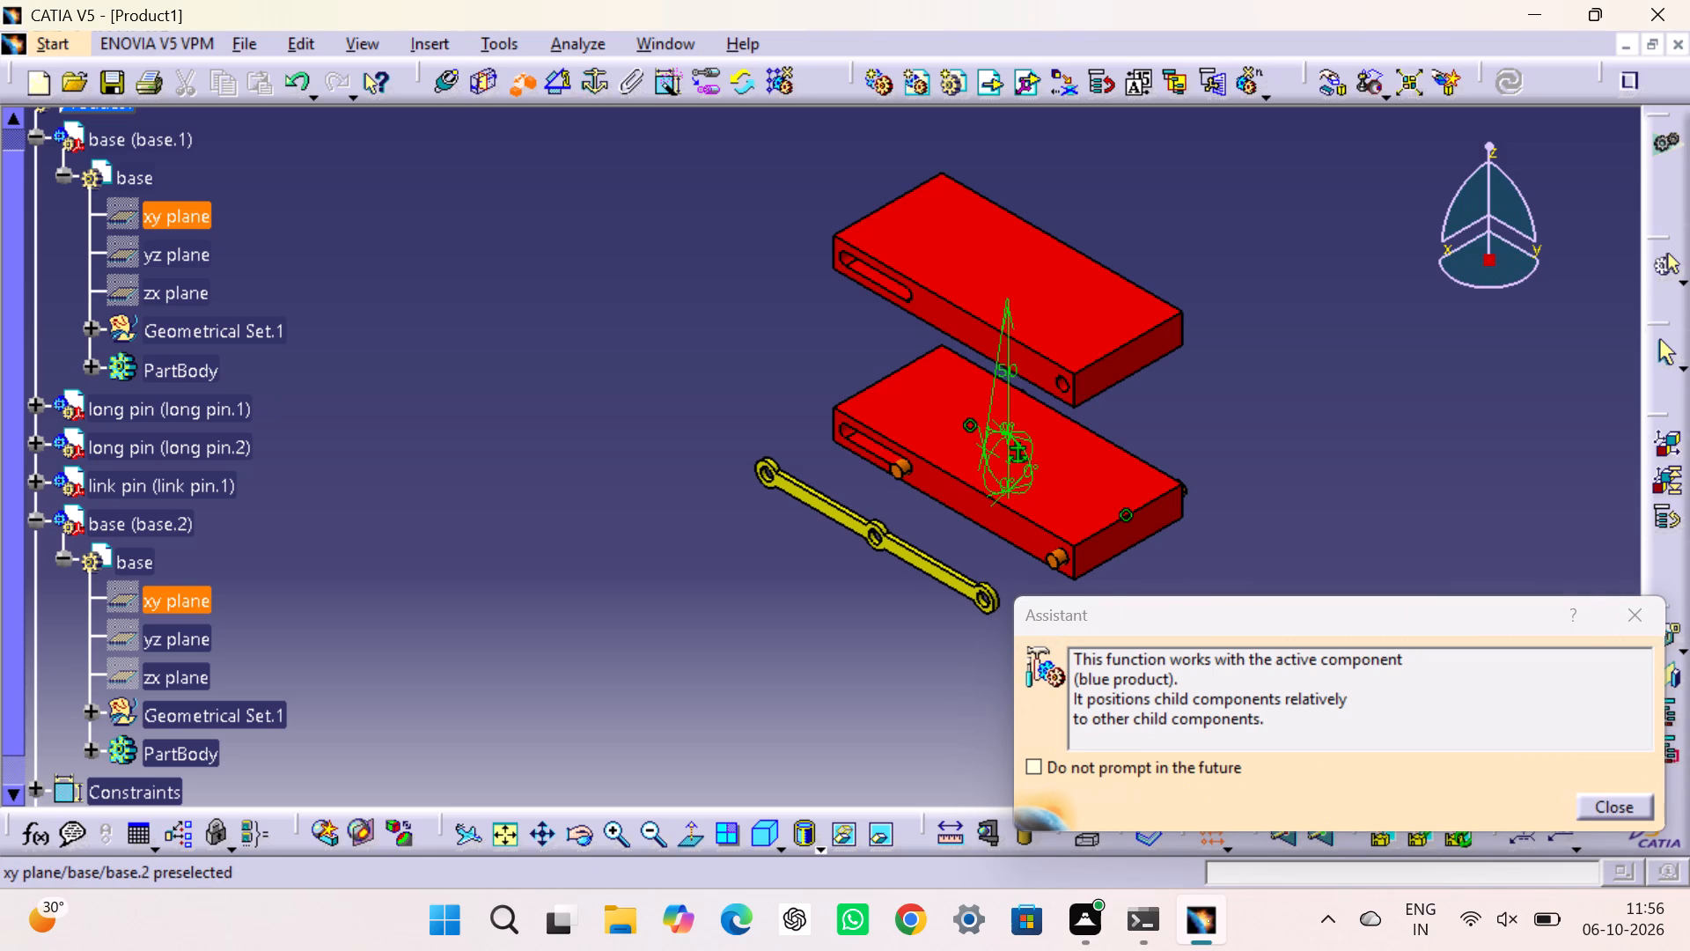
{"action": "left_click", "coordinate": [164, 599]}
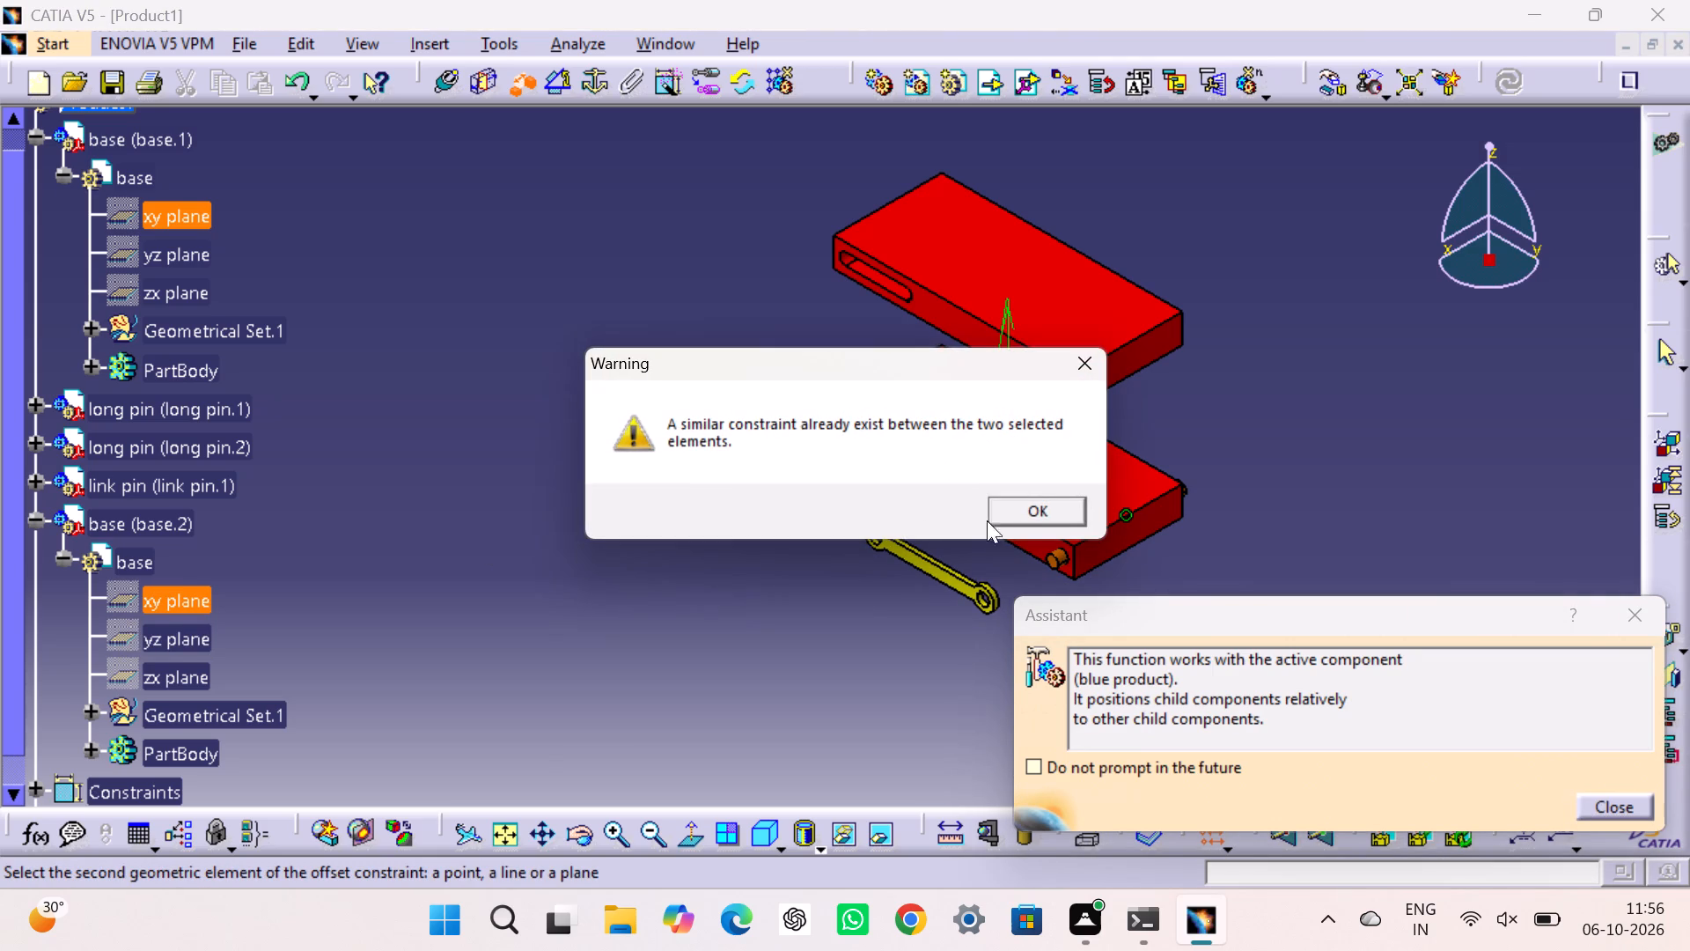
{"action": "left_click", "coordinate": [1021, 511]}
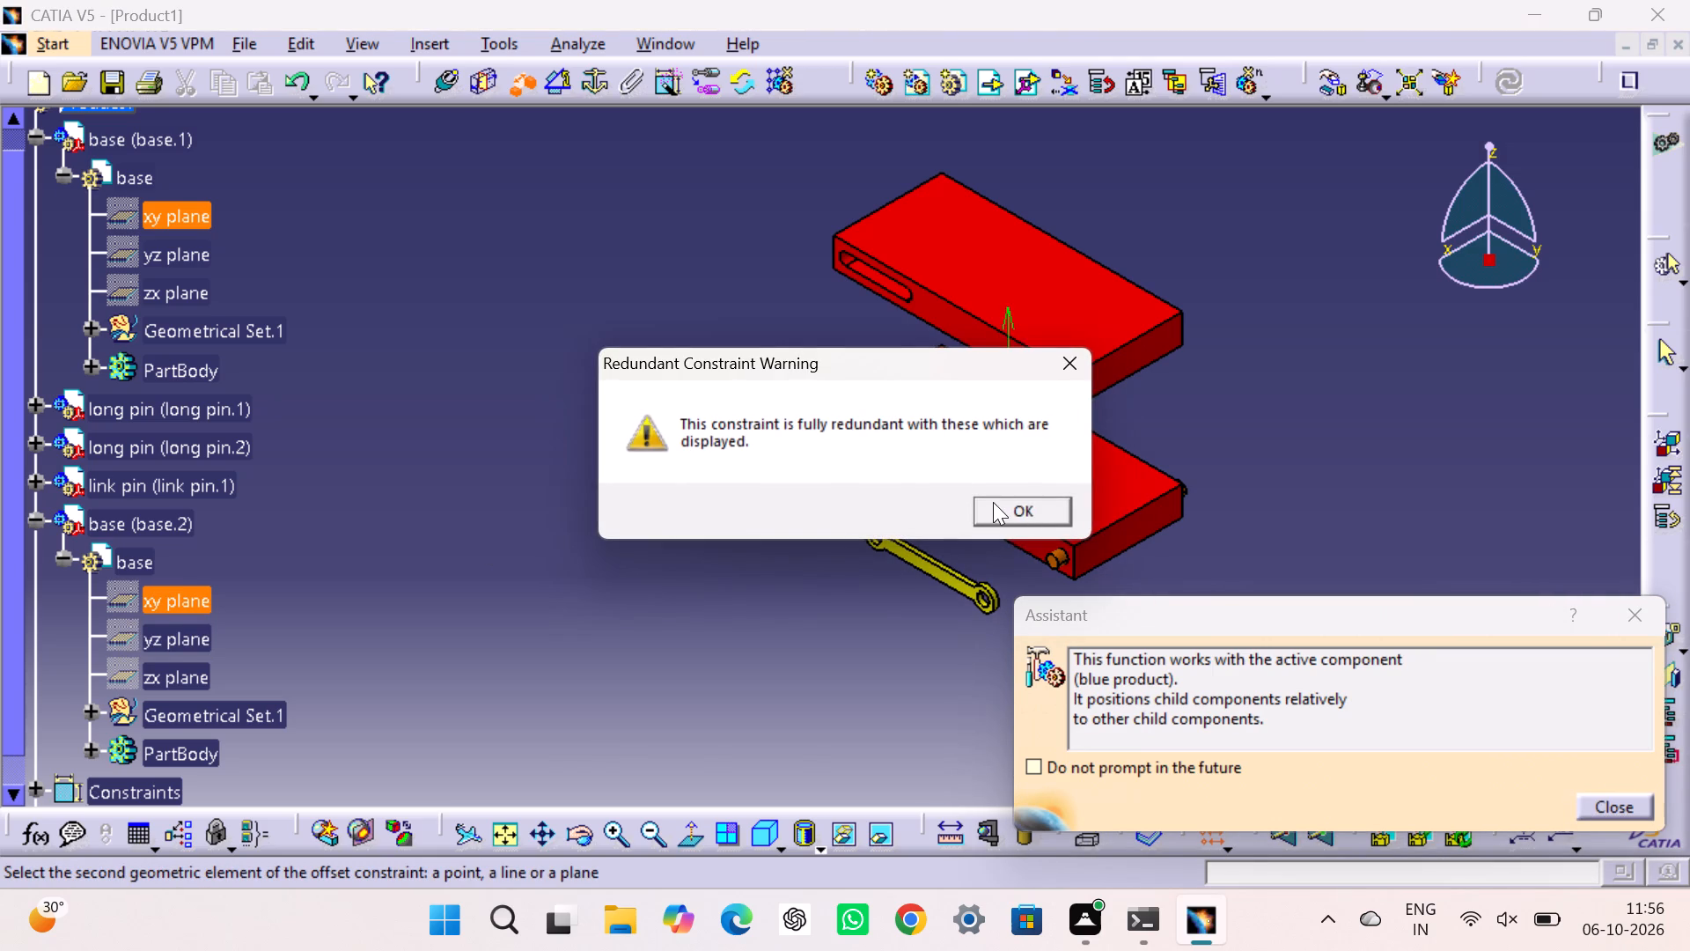
{"action": "left_click", "coordinate": [993, 502]}
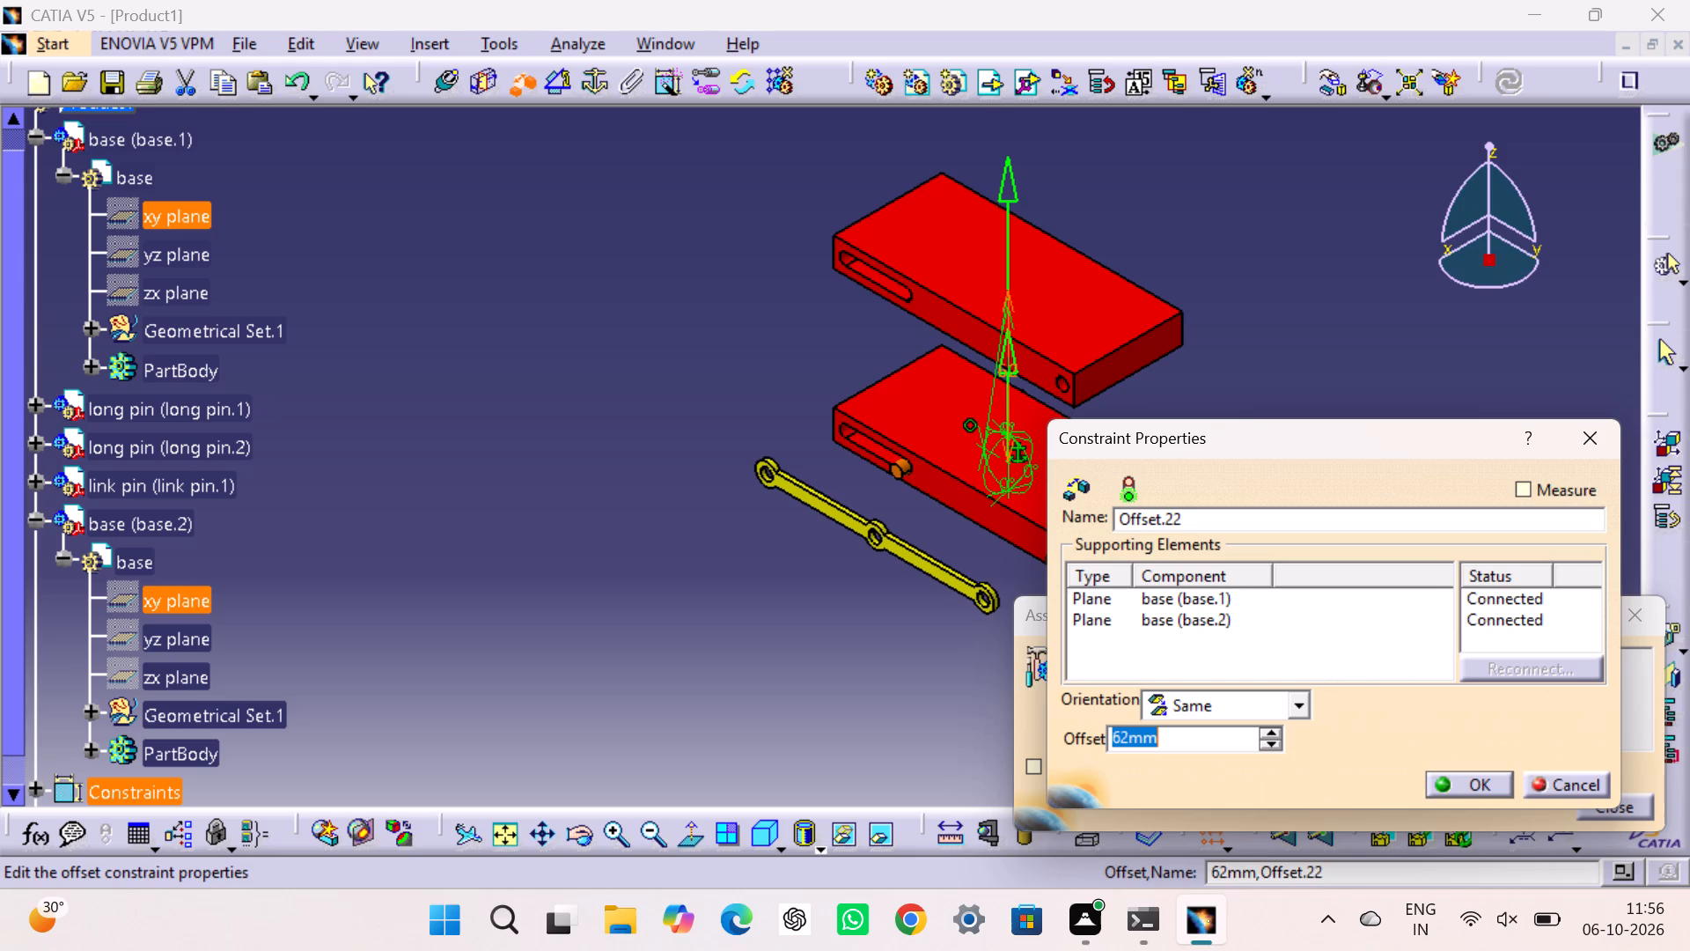
{"action": "middle_click_drag", "start_coordinate": [533, 417], "coordinate": [543, 423]}
{"action": "right_click_drag", "start_coordinate": [533, 417], "coordinate": [543, 423]}
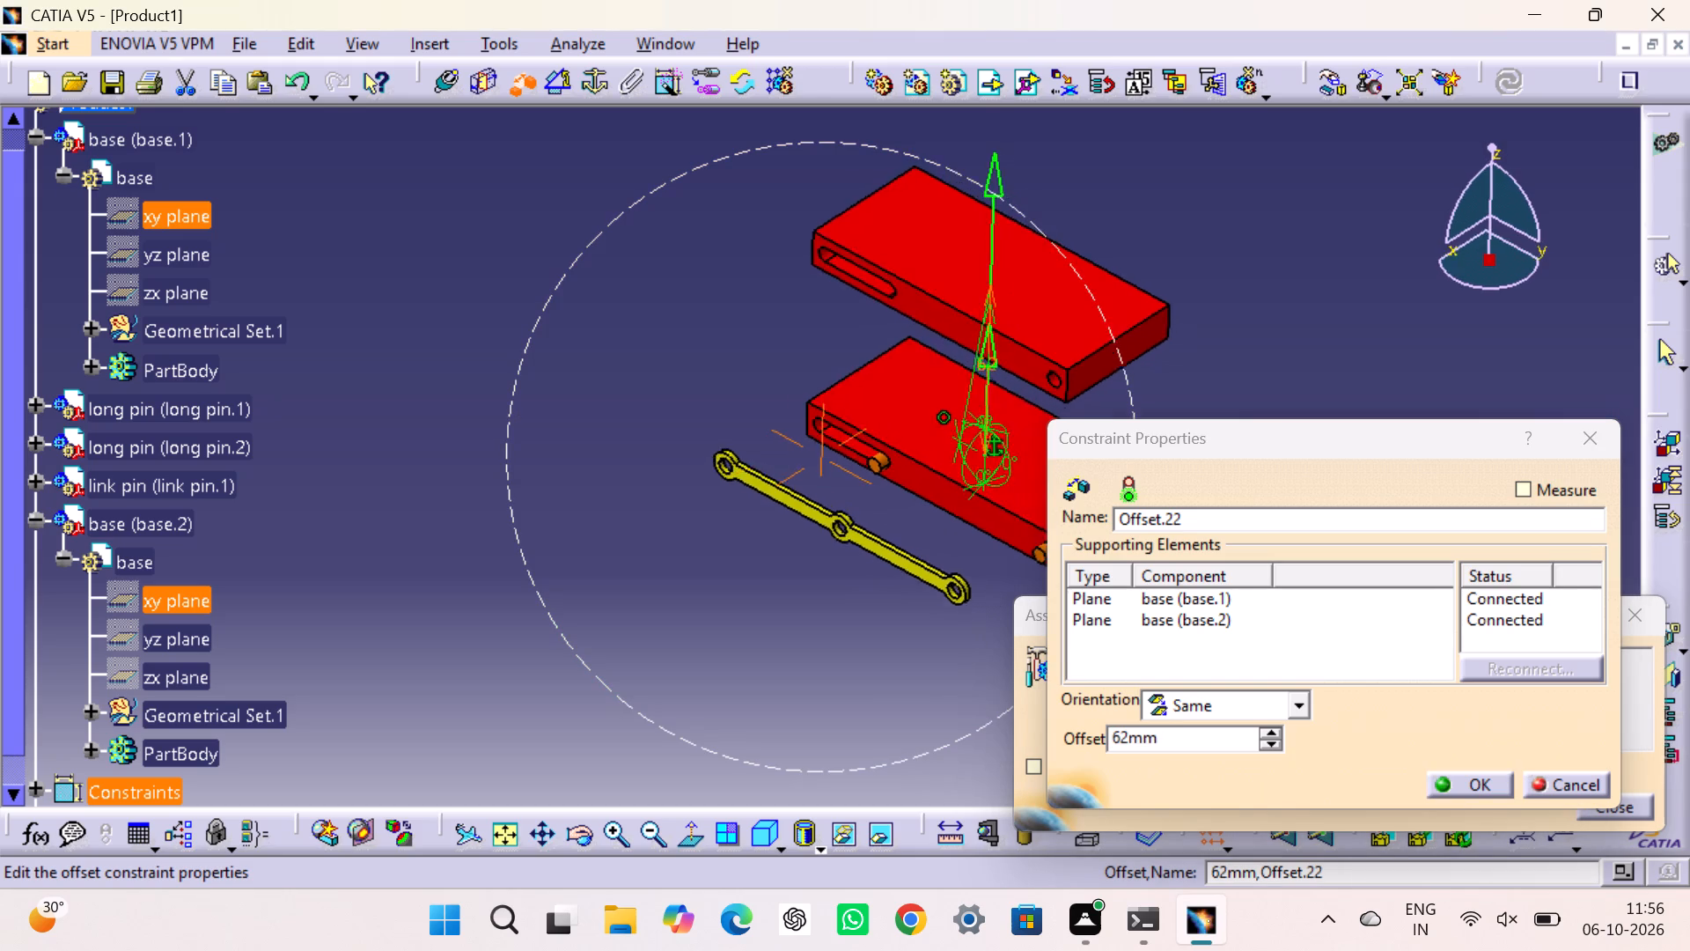
{"action": "middle_click_drag", "start_coordinate": [543, 423], "coordinate": [732, 506]}
{"action": "right_click_drag", "start_coordinate": [543, 423], "coordinate": [732, 506]}
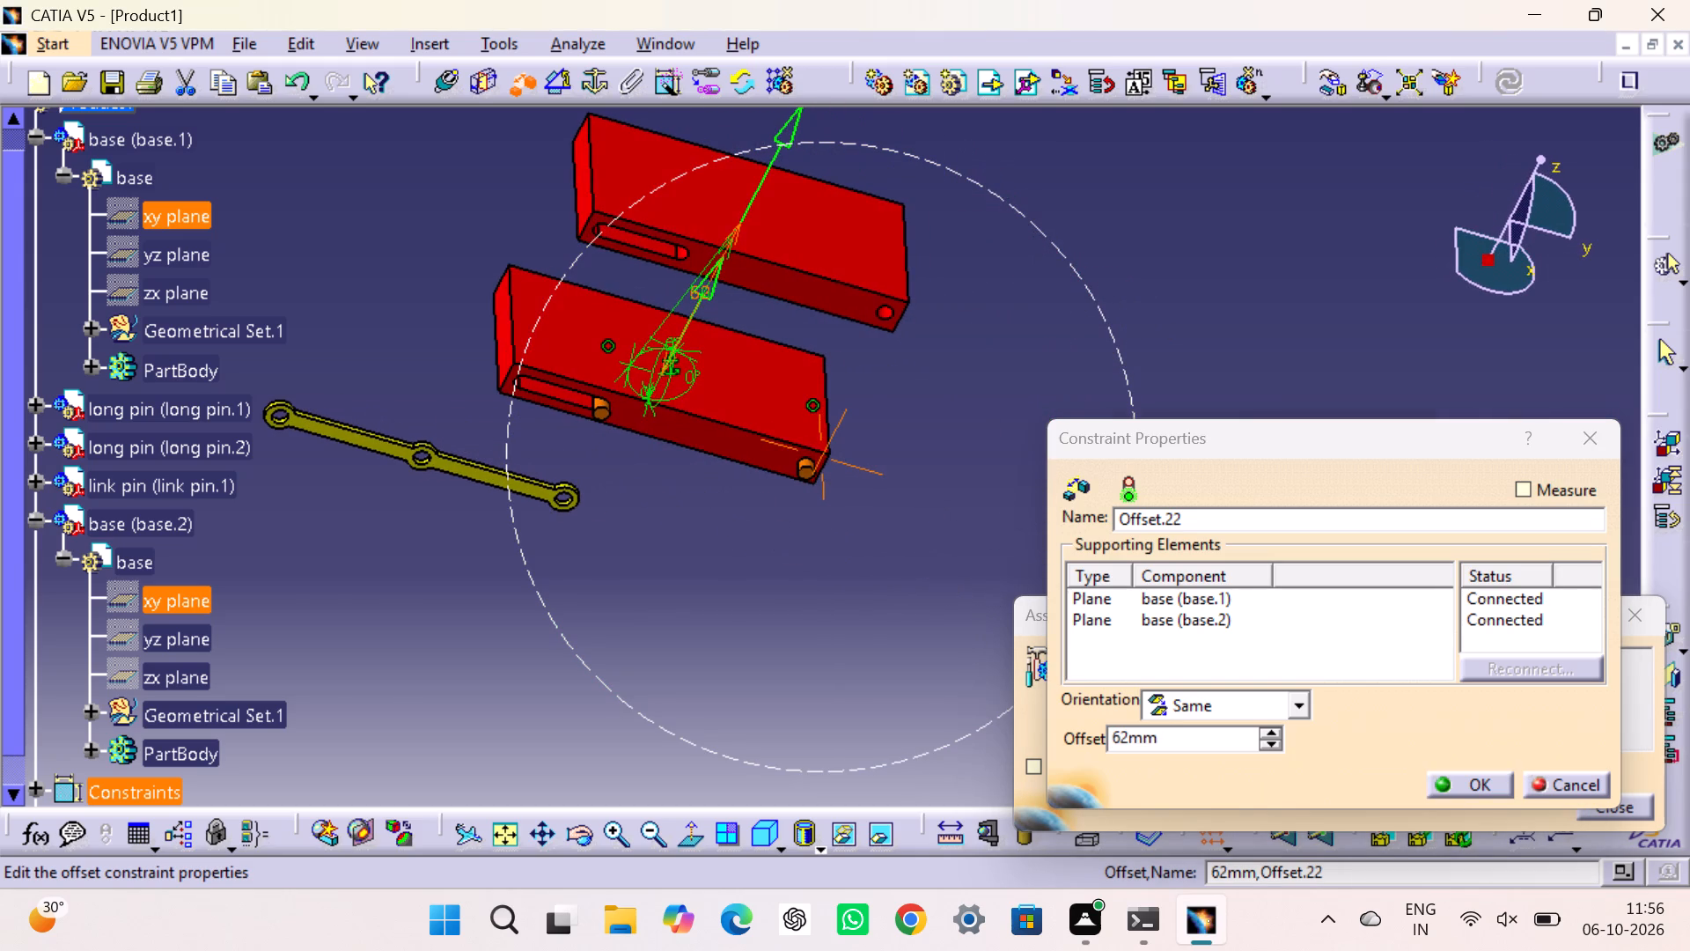
{"action": "middle_click_drag", "start_coordinate": [732, 506], "coordinate": [672, 377]}
{"action": "right_click_drag", "start_coordinate": [732, 506], "coordinate": [672, 377]}
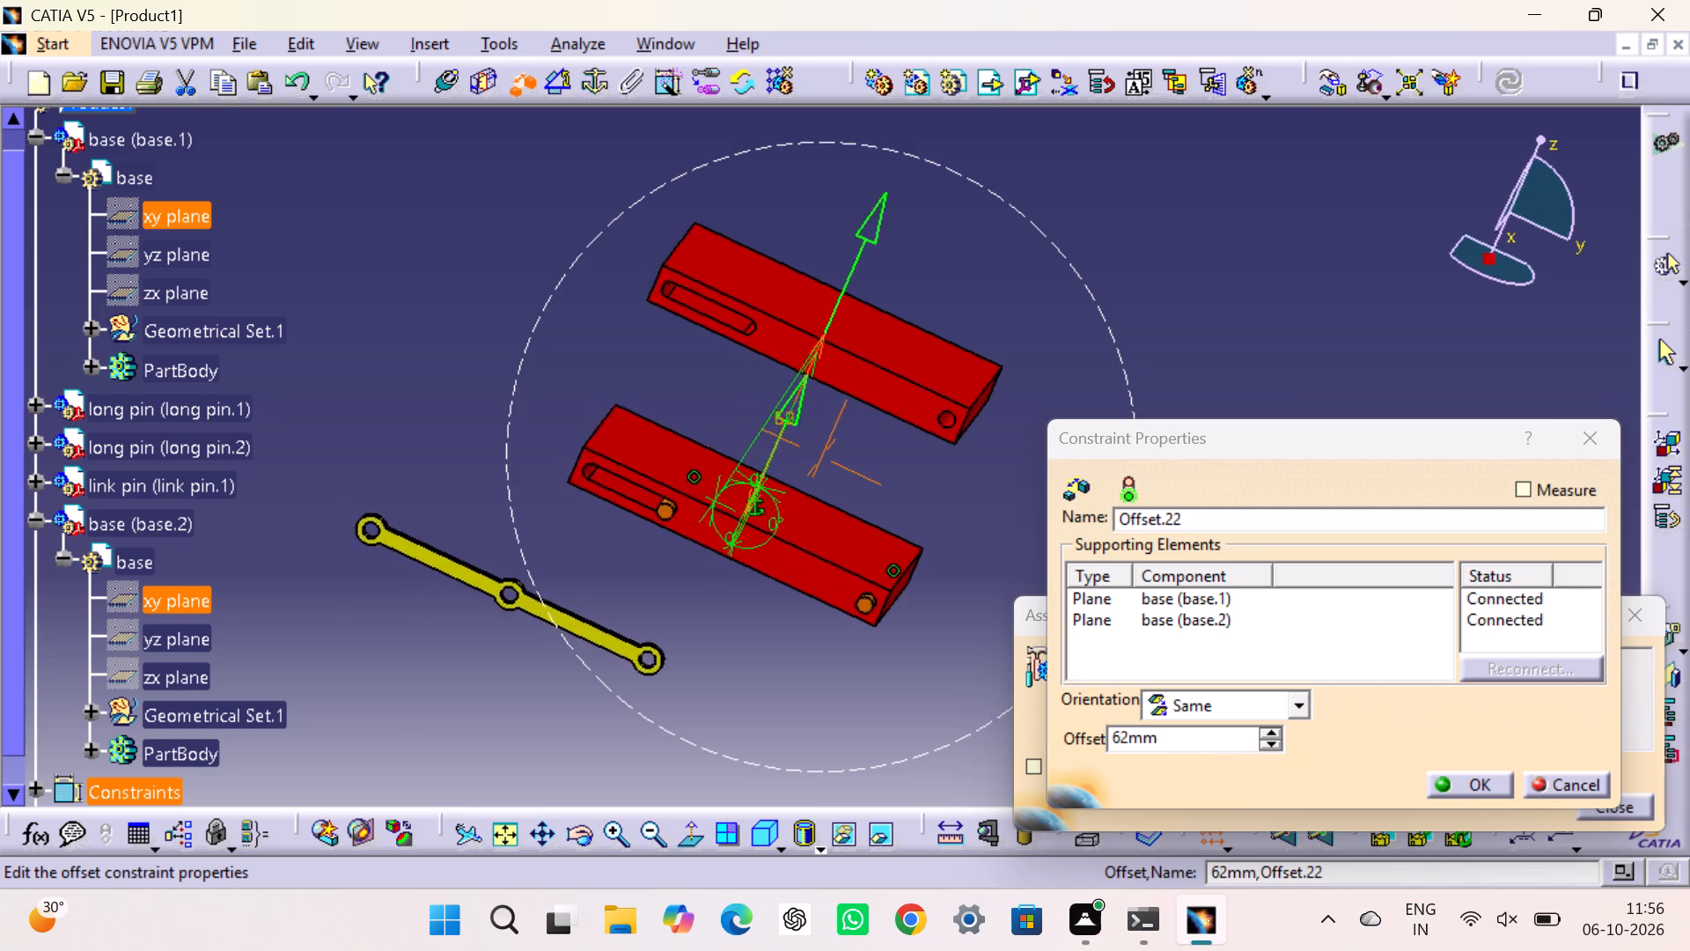
{"action": "right_click_drag", "start_coordinate": [672, 377], "coordinate": [675, 389]}
{"action": "middle_click_drag", "start_coordinate": [672, 377], "coordinate": [675, 389]}
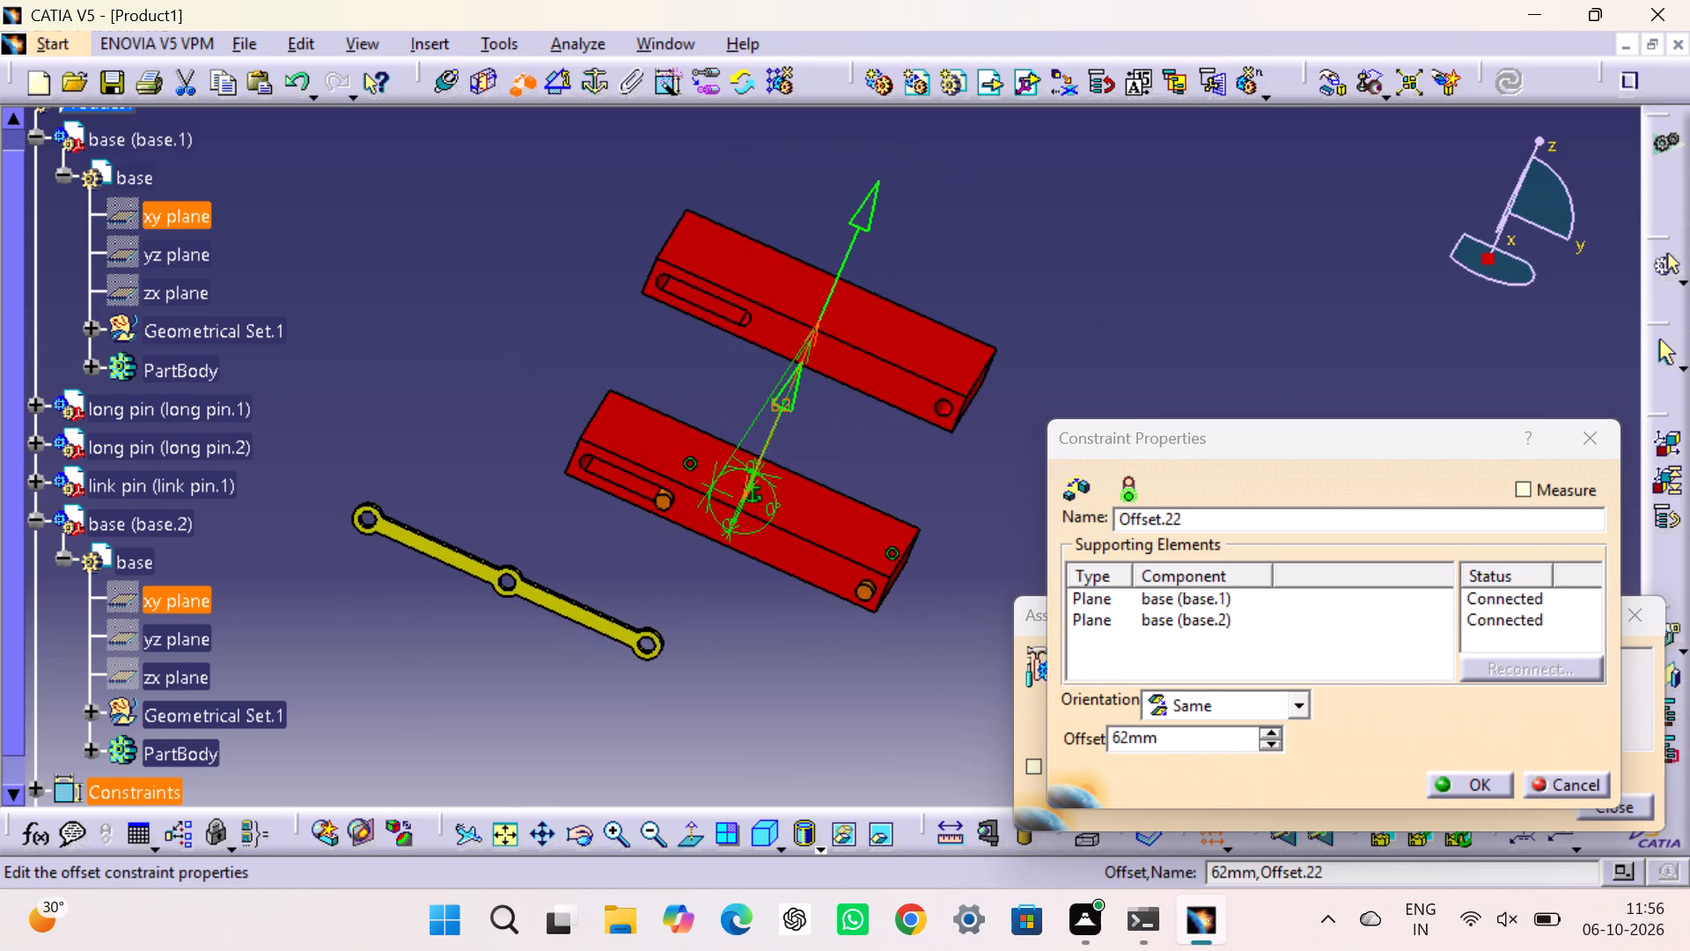
{"action": "left_click", "coordinate": [1459, 786]}
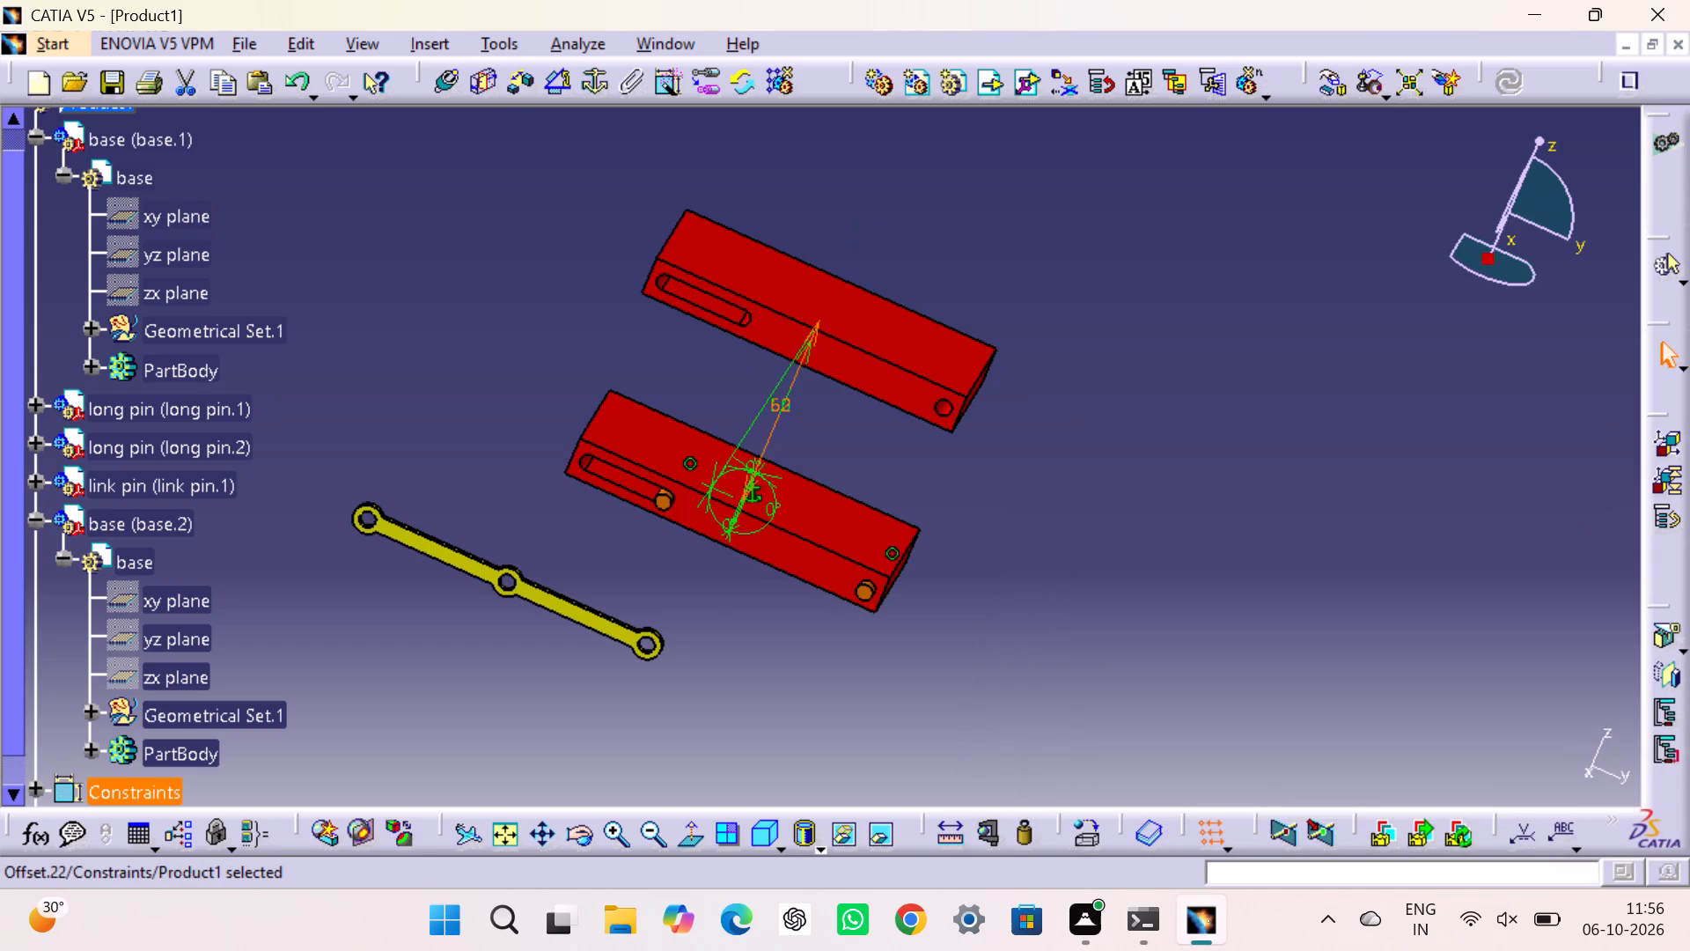
{"action": "left_click", "coordinate": [1222, 608]}
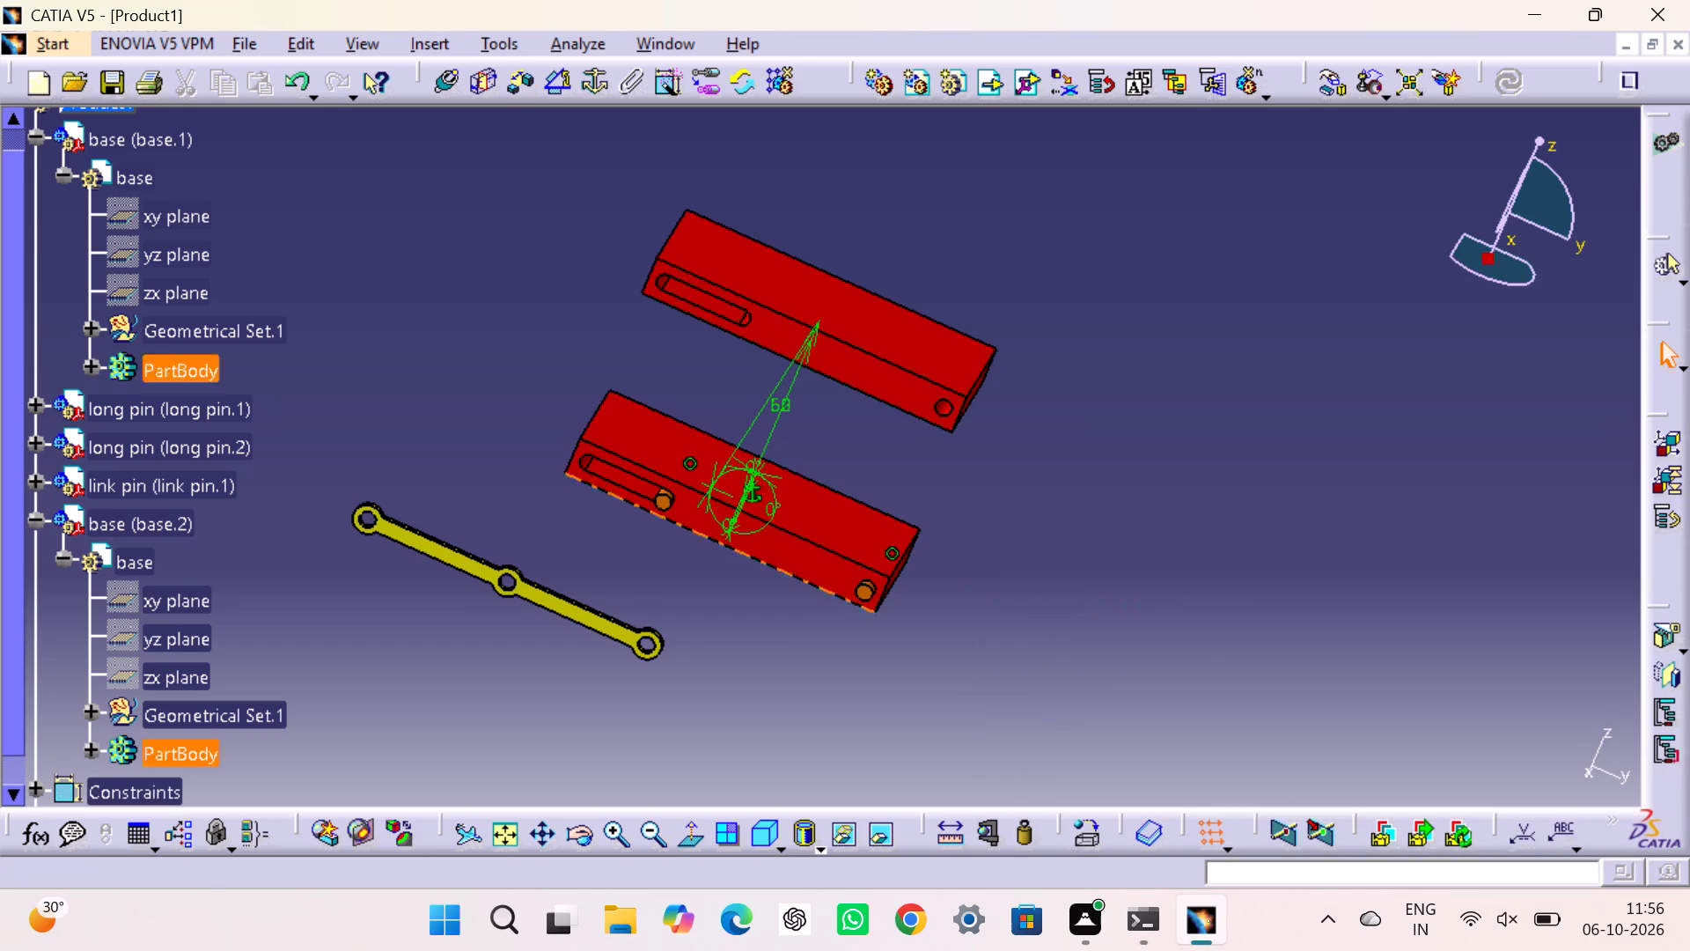
Check the remaining degrees of freedom of base.2.
{"action": "right_click", "coordinate": [150, 526]}
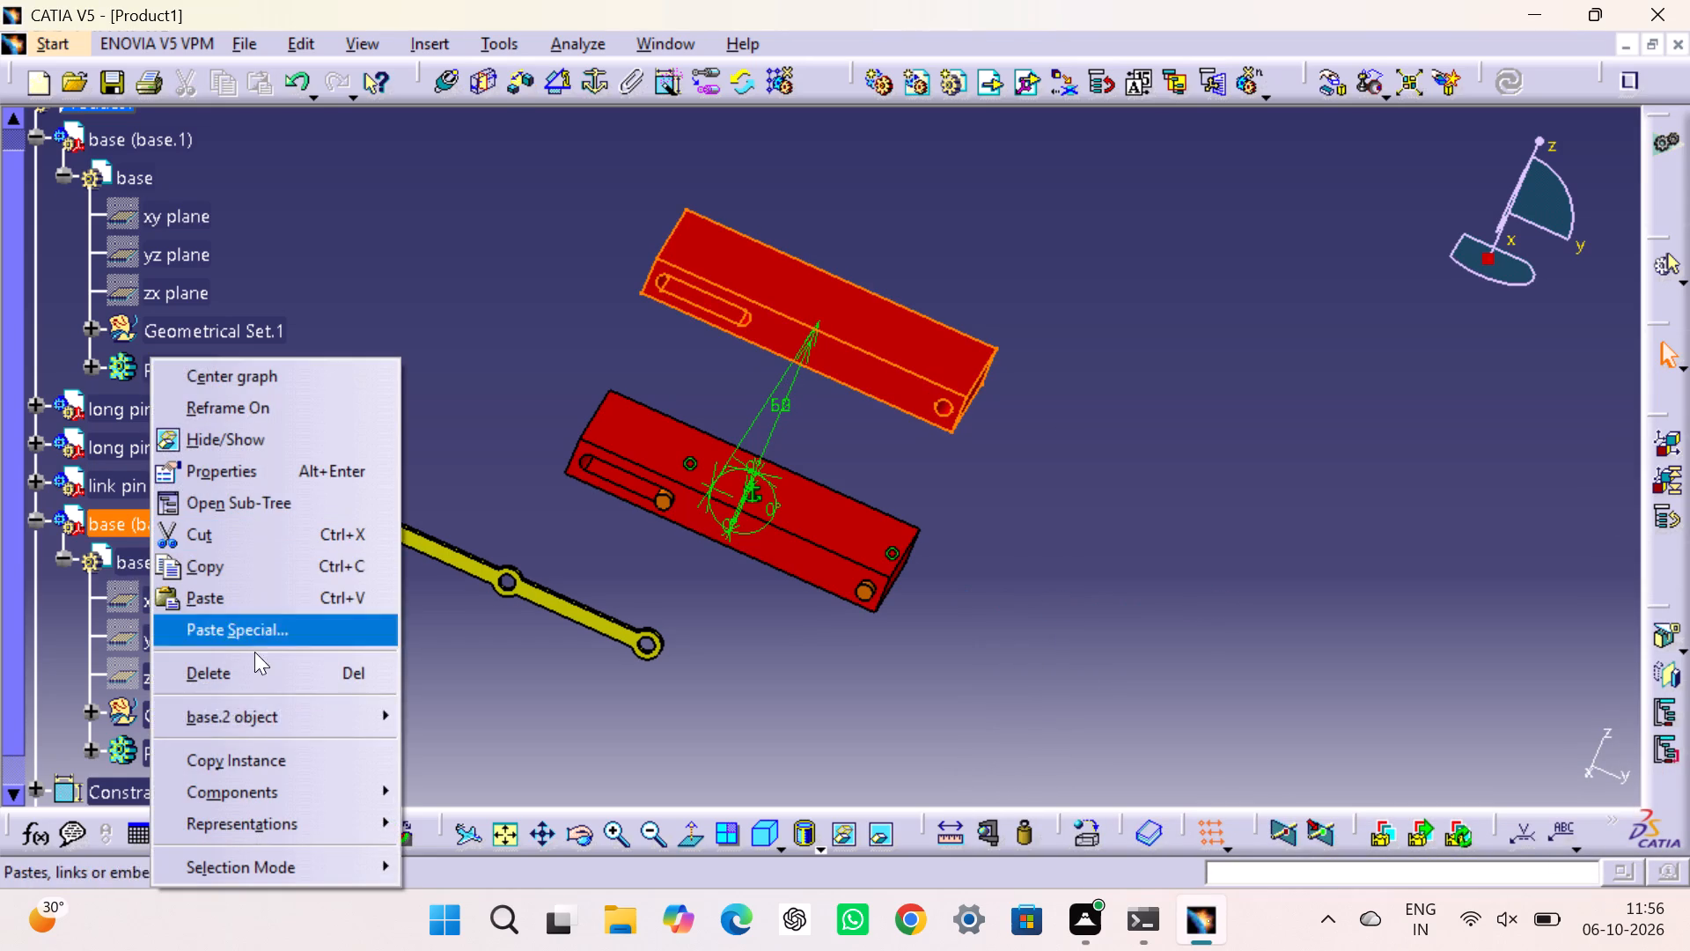
{"action": "left_click", "coordinate": [452, 852]}
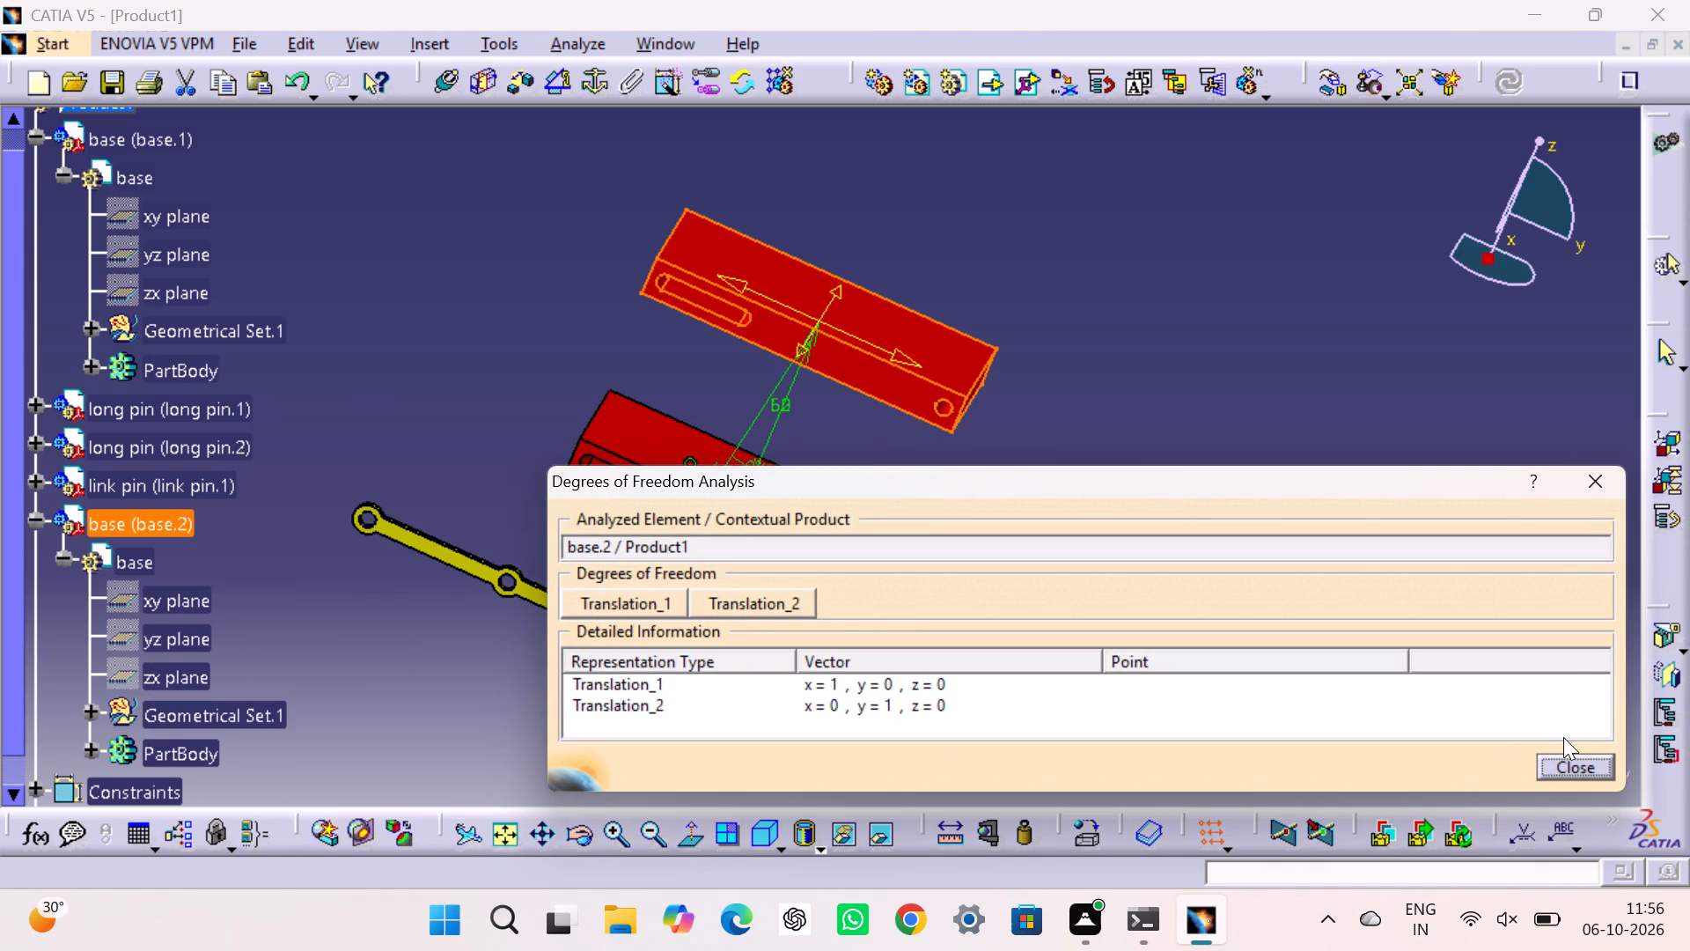
{"action": "left_click", "coordinate": [1556, 767]}
{"action": "left_click", "coordinate": [1474, 593]}
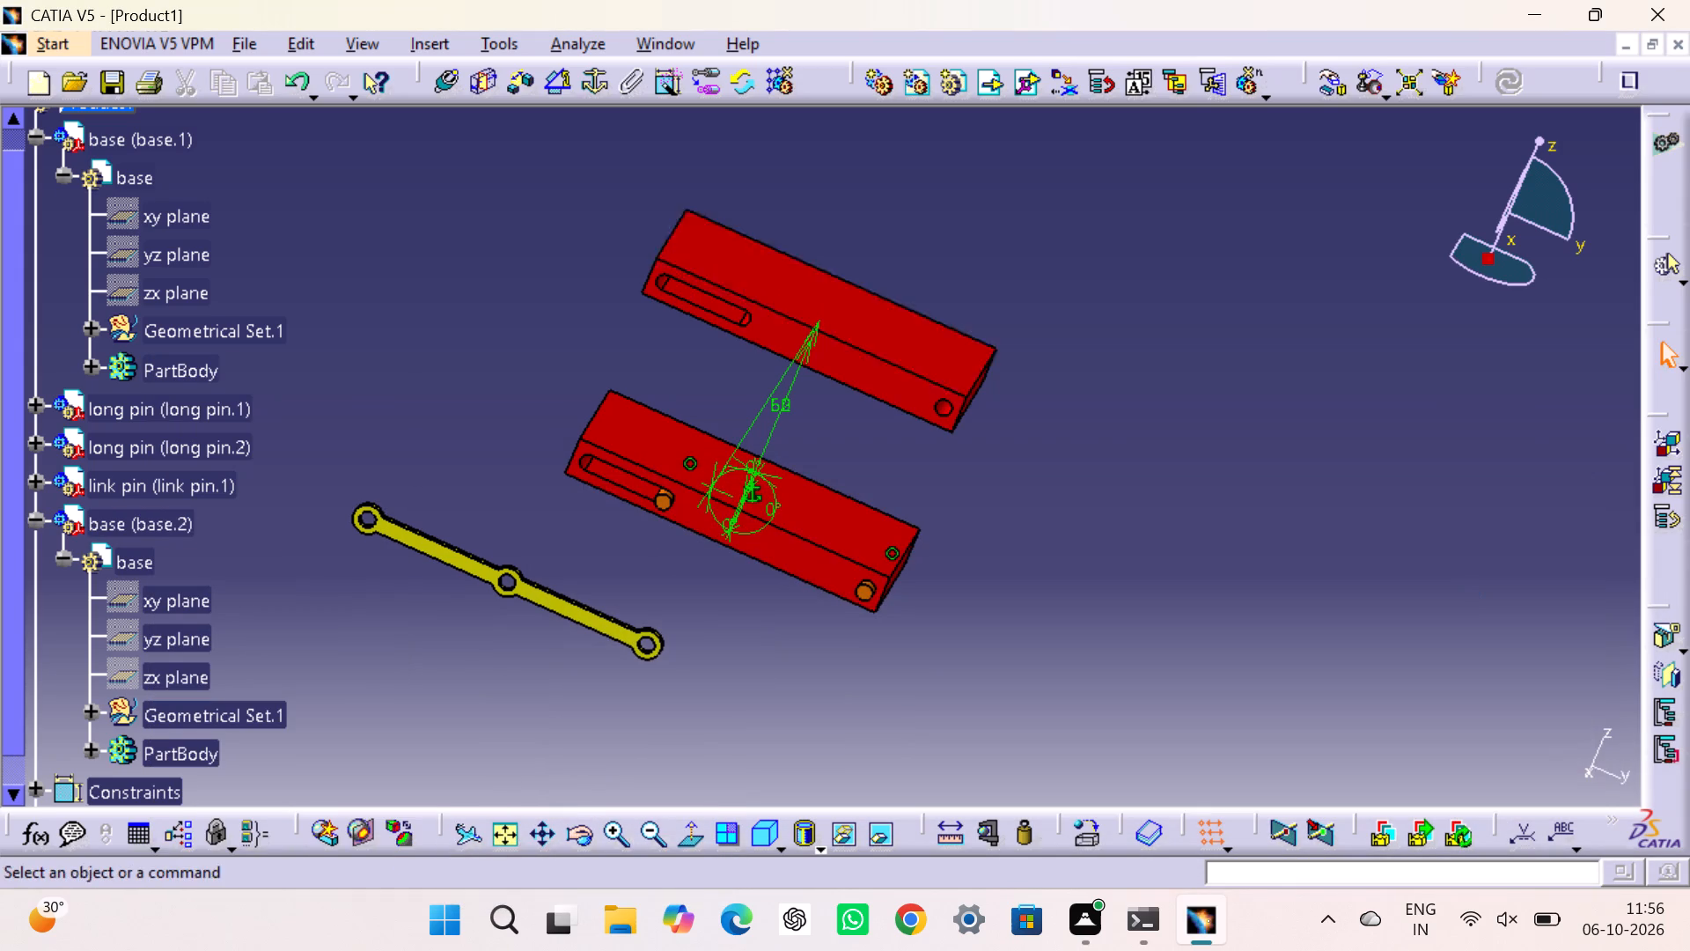
Add a 0 mm offset constraint between the yz planes of base.1 and base.2.
{"action": "left_click", "coordinate": [510, 85]}
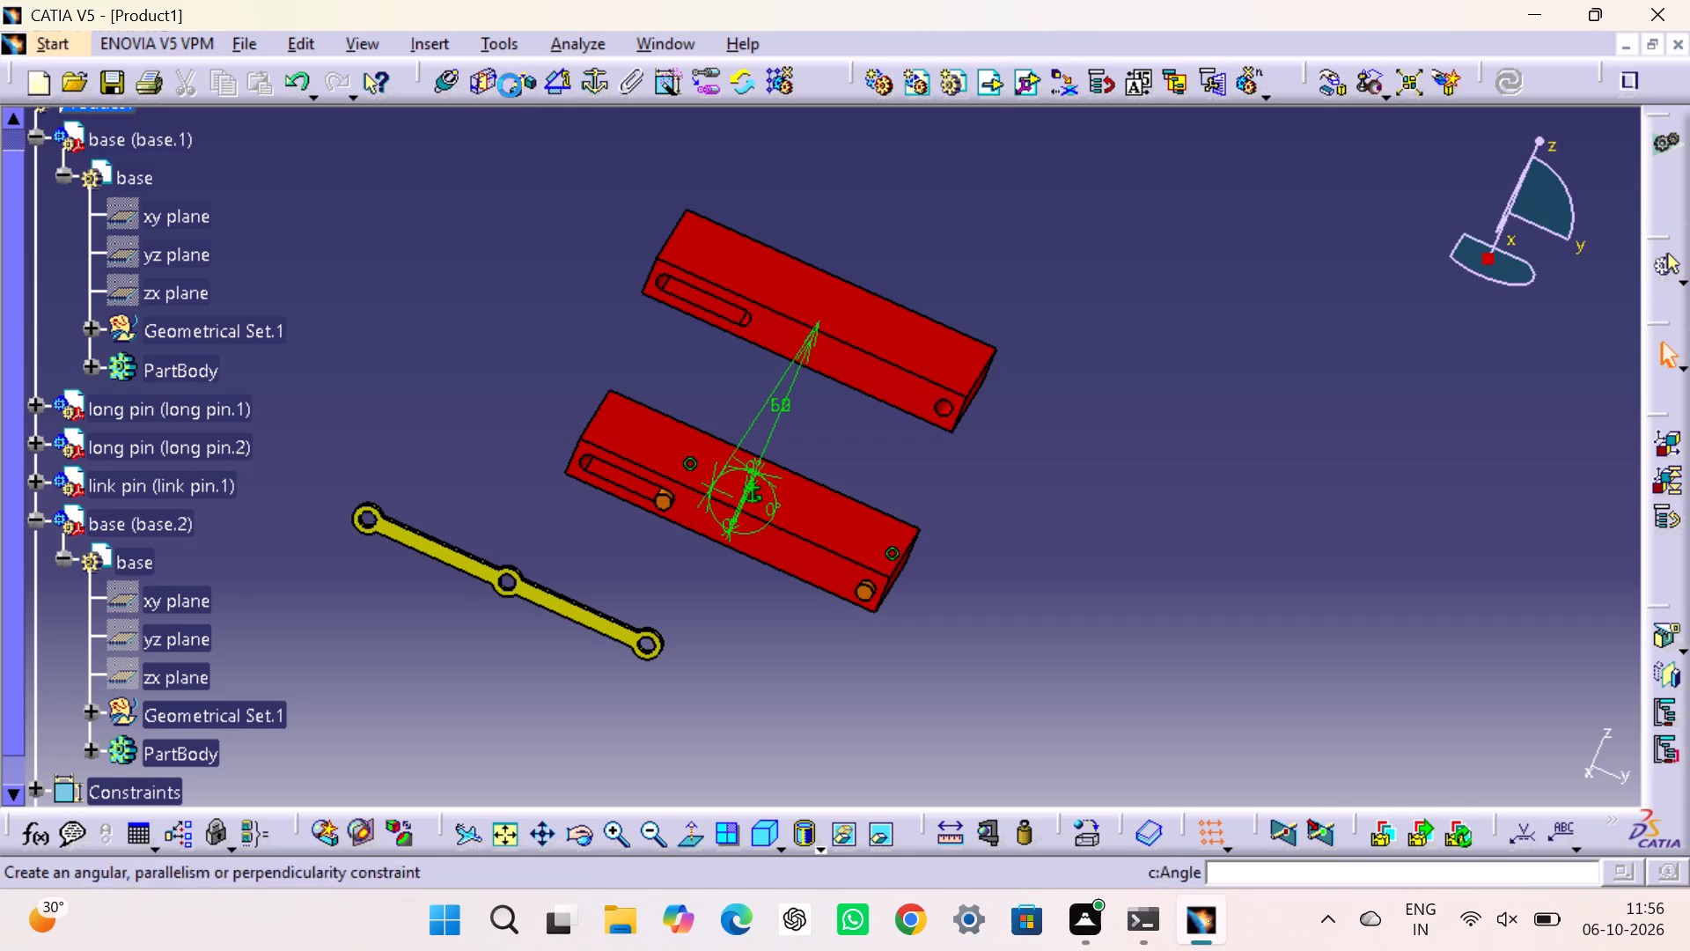
{"action": "left_click", "coordinate": [207, 251]}
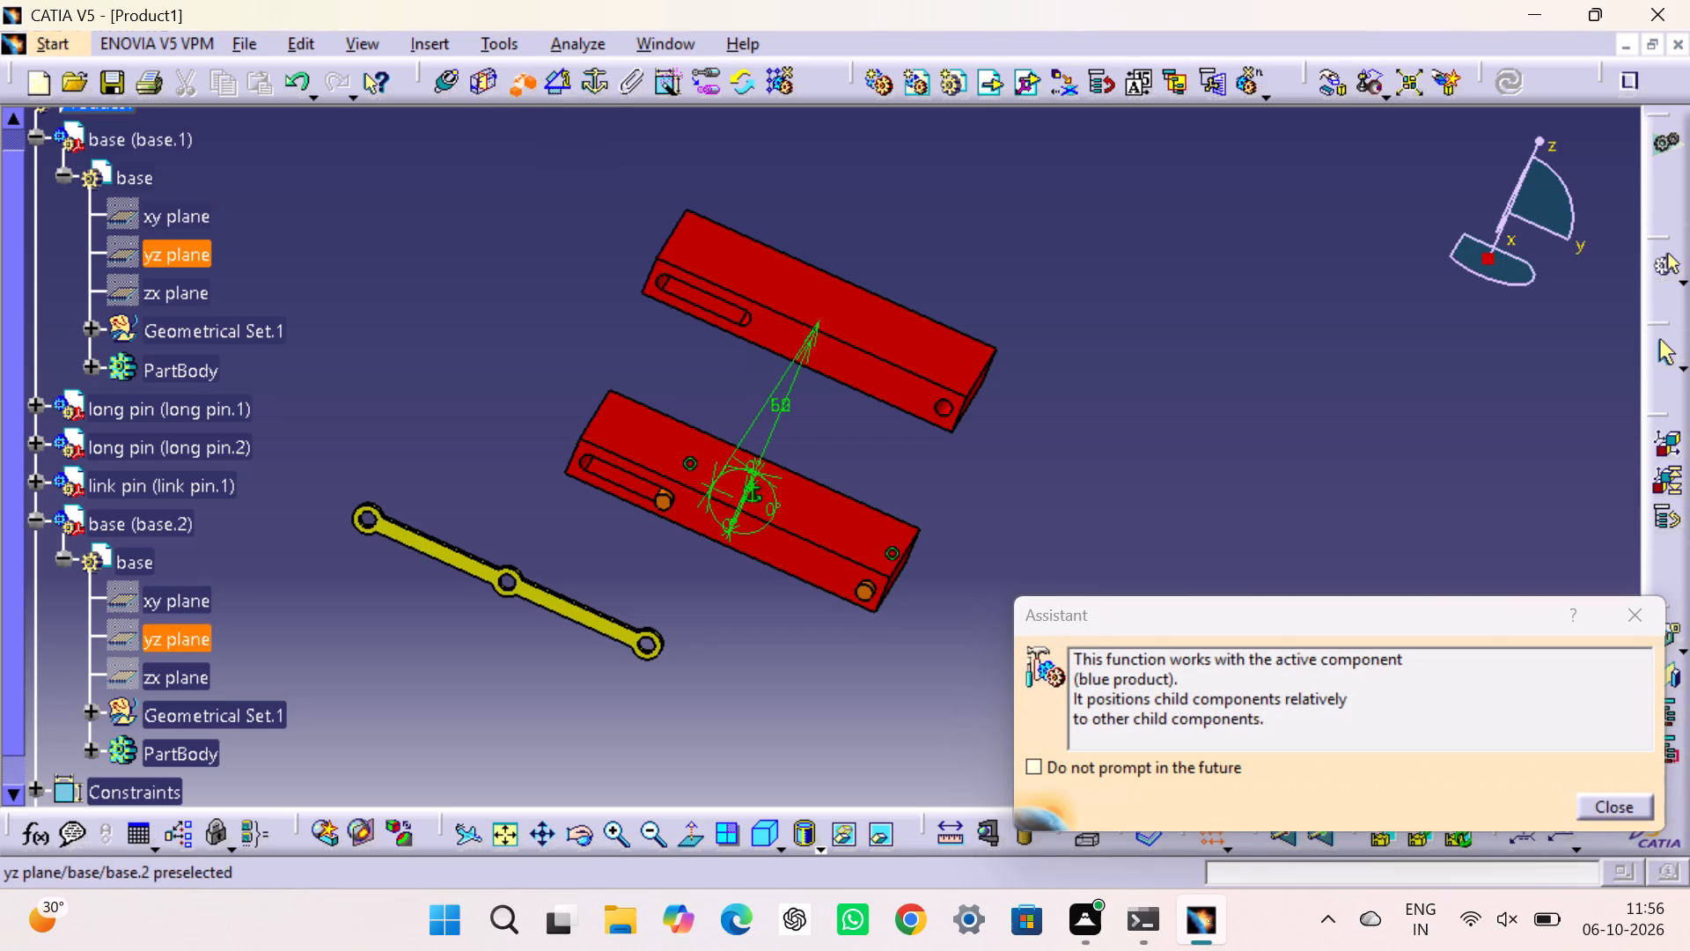
{"action": "left_click", "coordinate": [158, 638]}
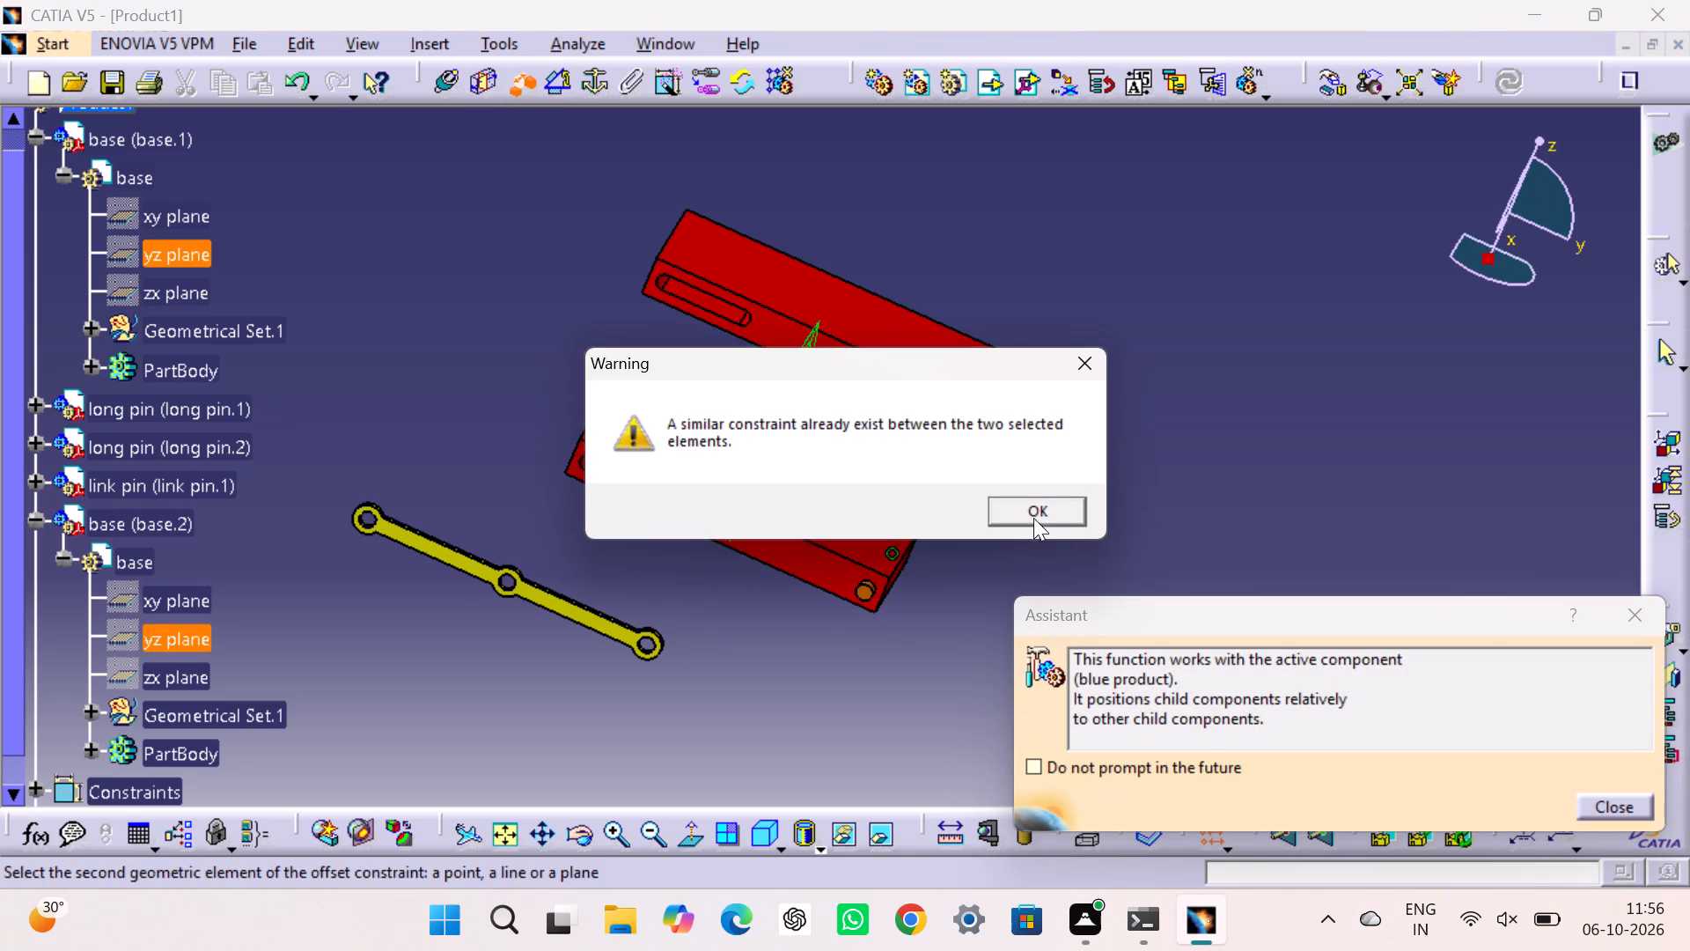
{"action": "left_click", "coordinate": [1032, 512]}
{"action": "left_click", "coordinate": [1032, 512]}
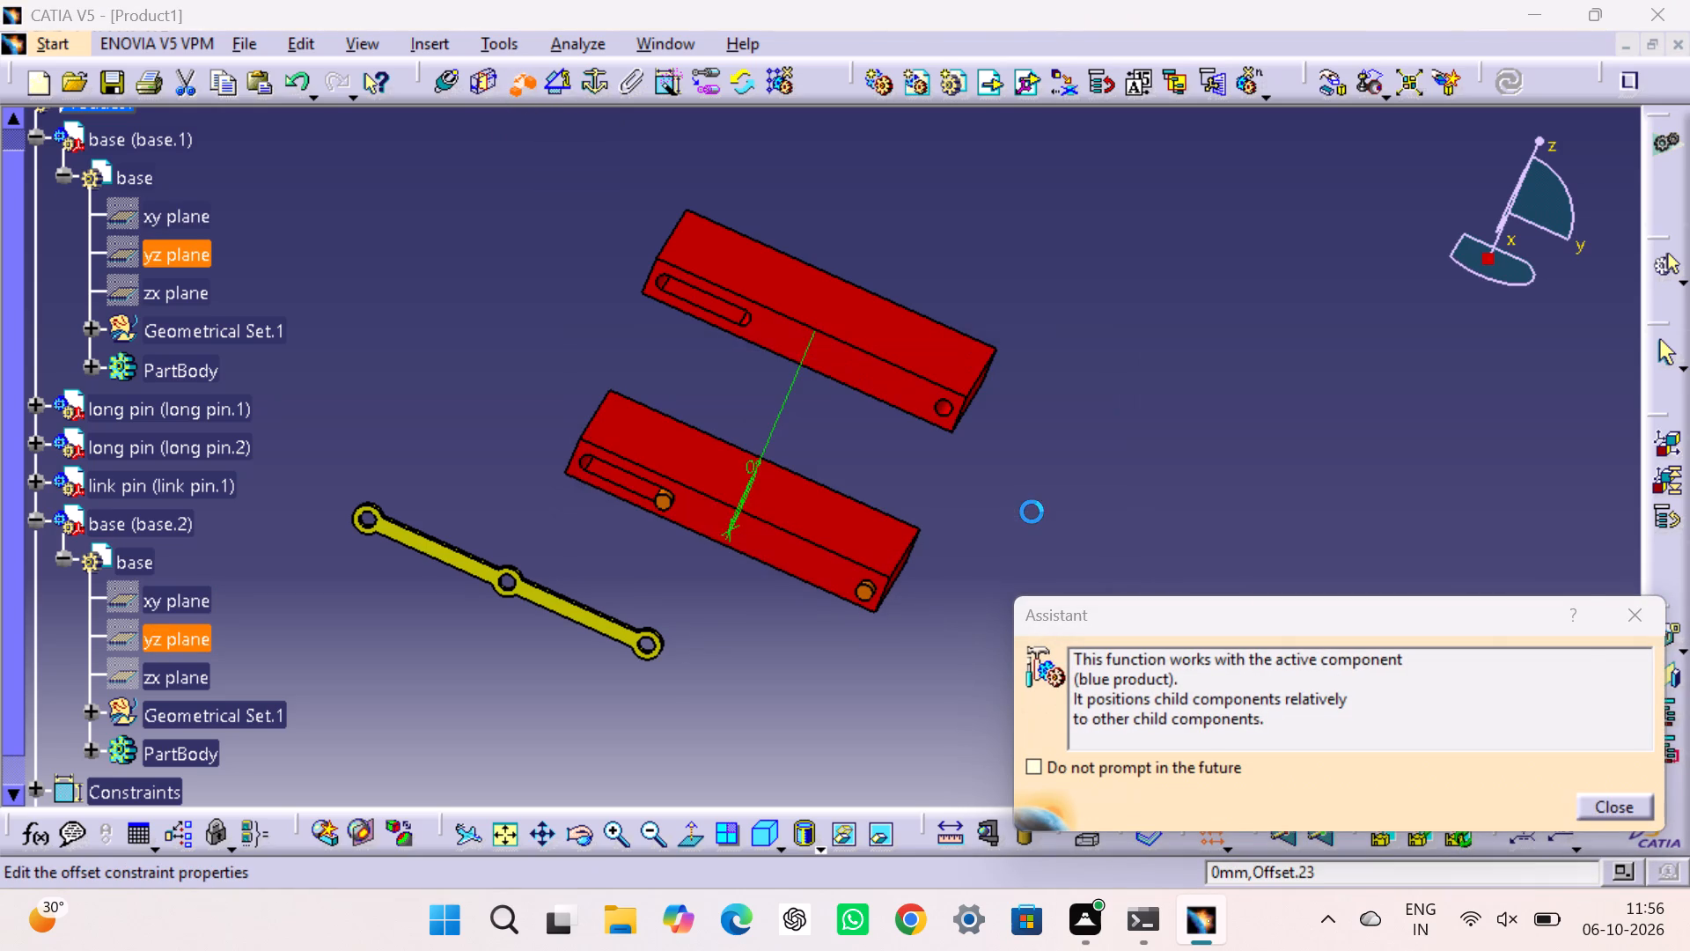
{"action": "left_click", "coordinate": [1480, 770]}
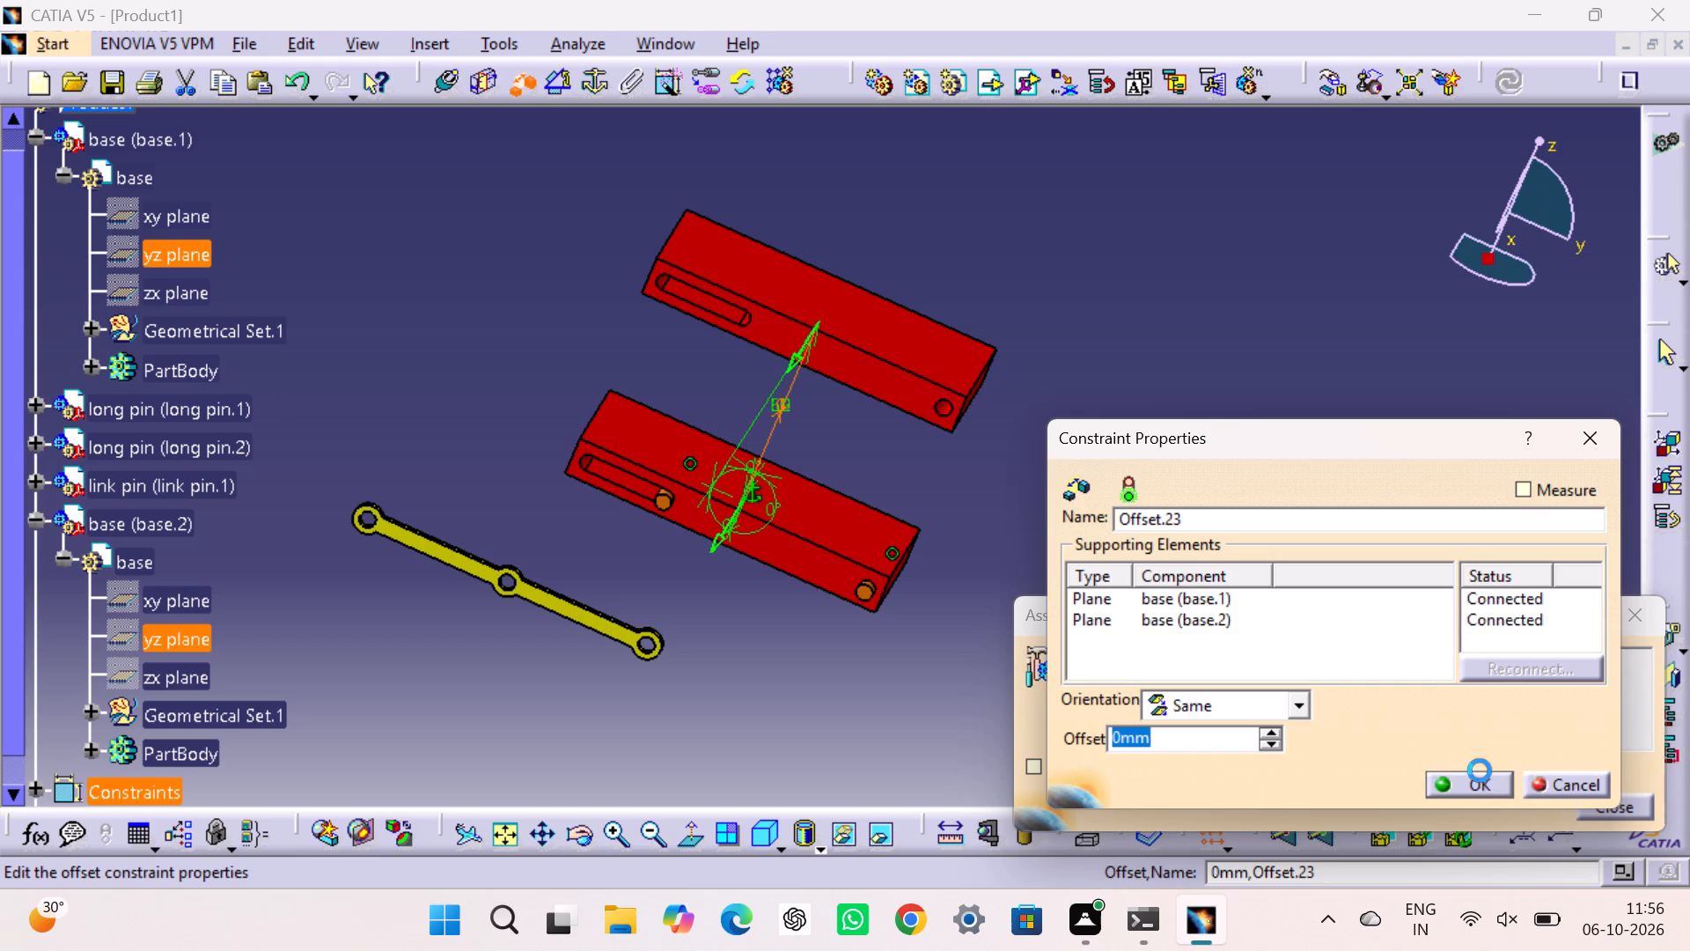
{"action": "left_click_drag", "start_coordinate": [1391, 639], "coordinate": [1312, 553]}
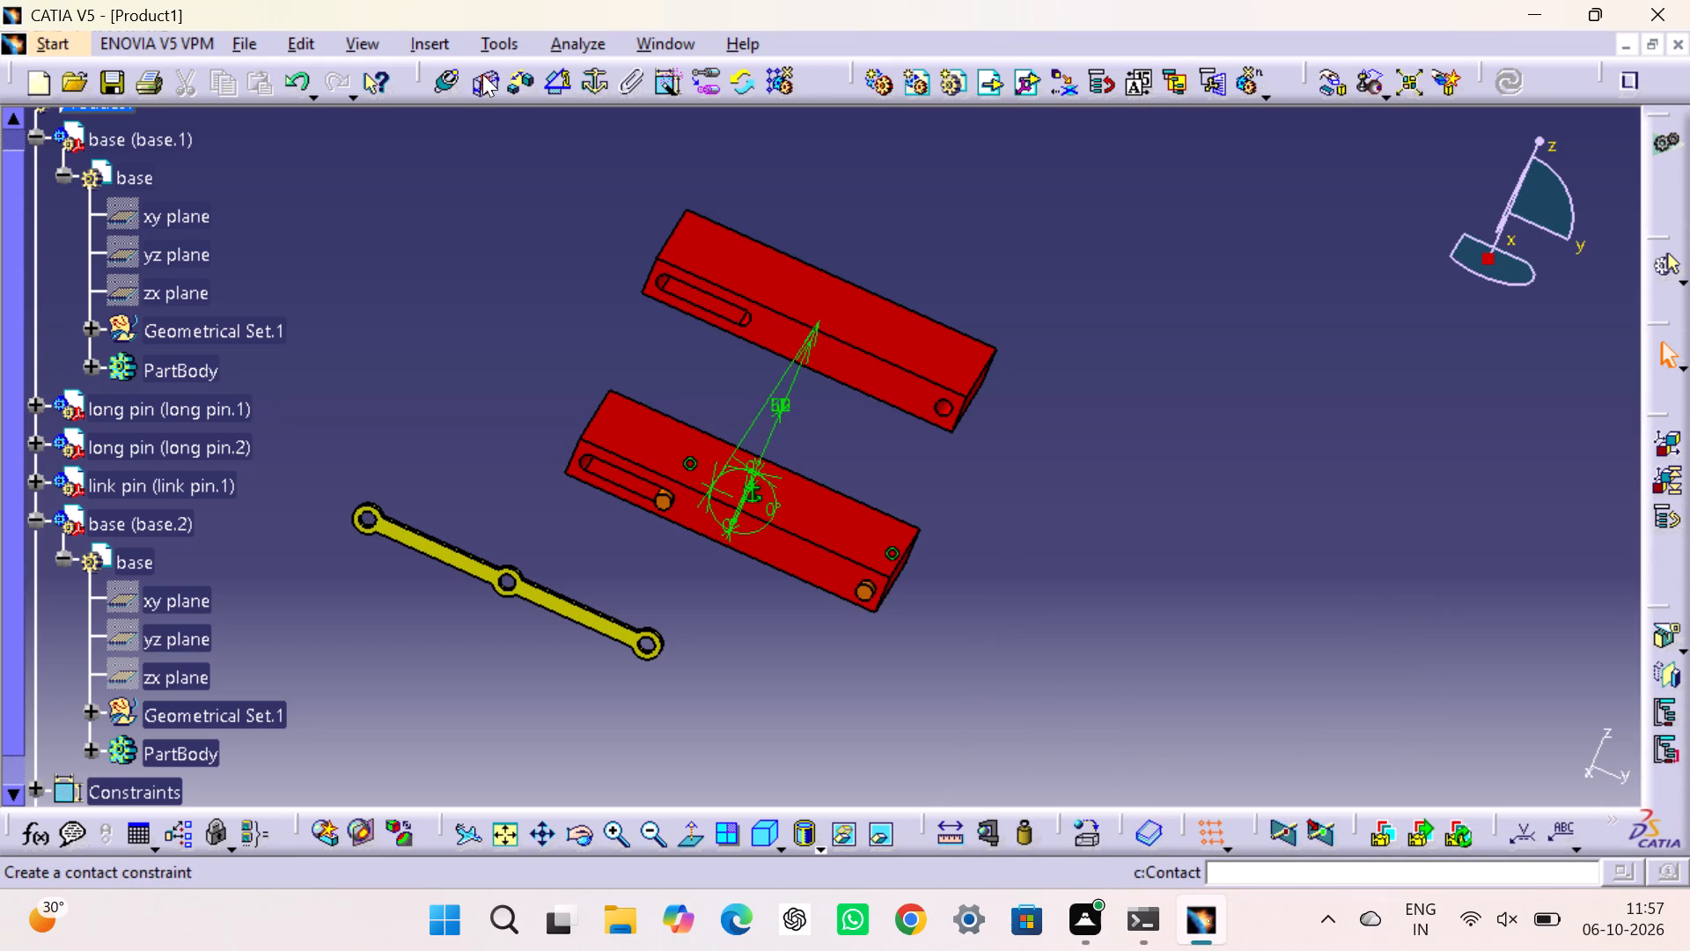
Add a 0 mm offset constraint between the zx planes of base.1 and base.2.
{"action": "left_click", "coordinate": [507, 81]}
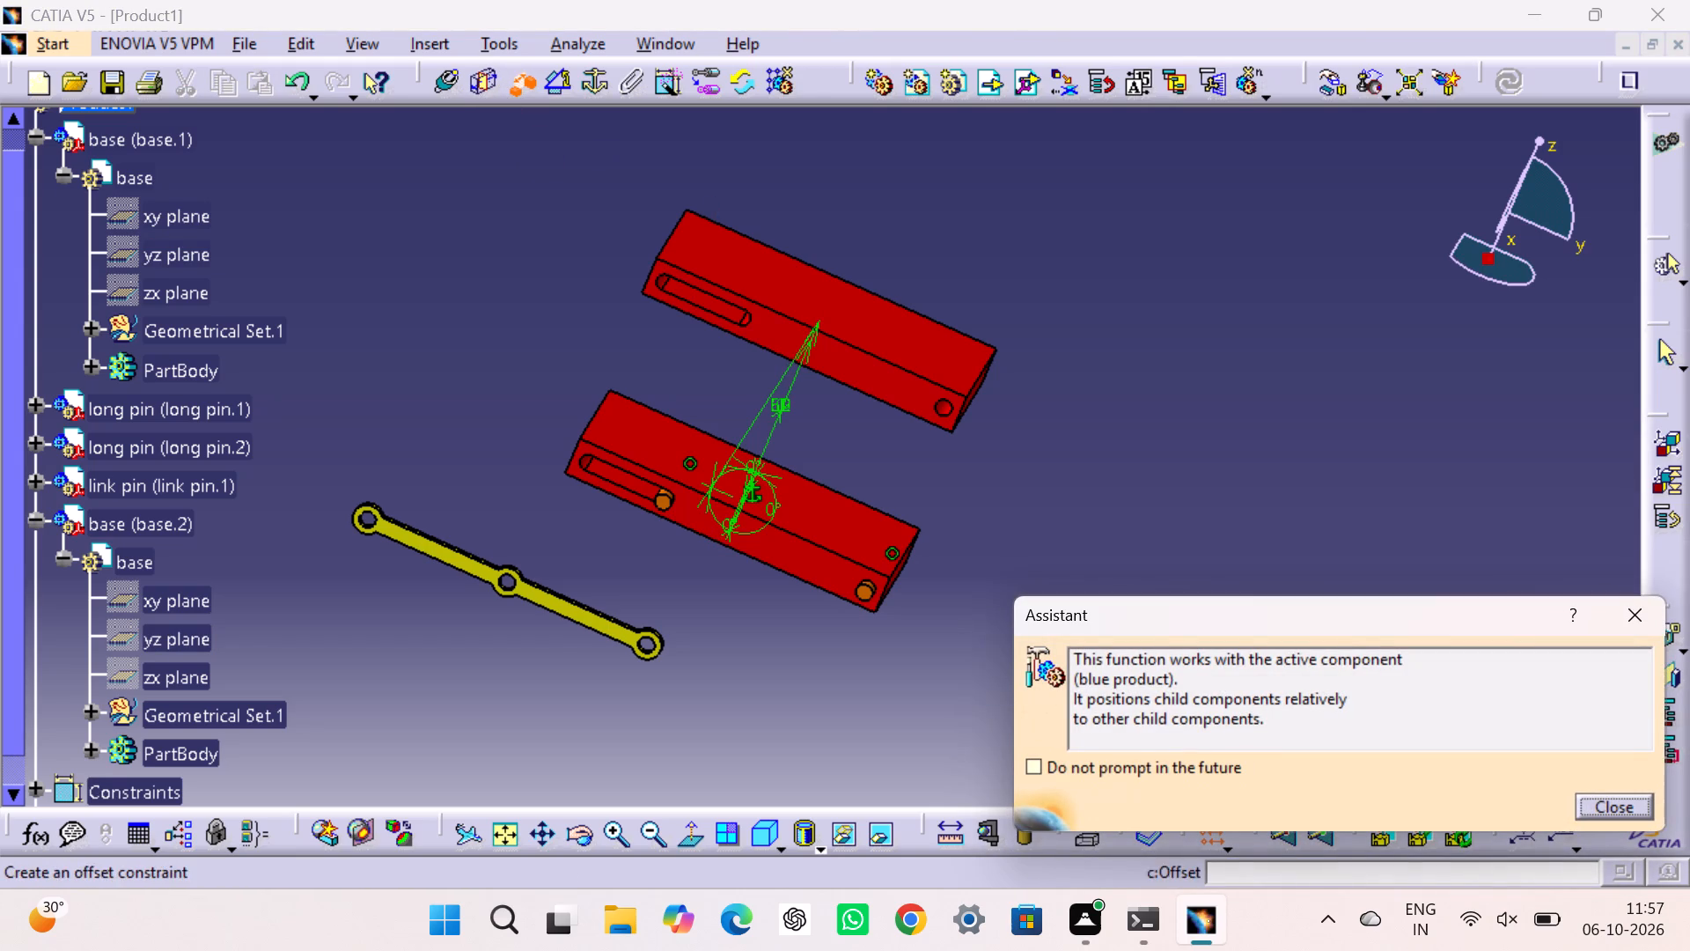
{"action": "left_click", "coordinate": [136, 291]}
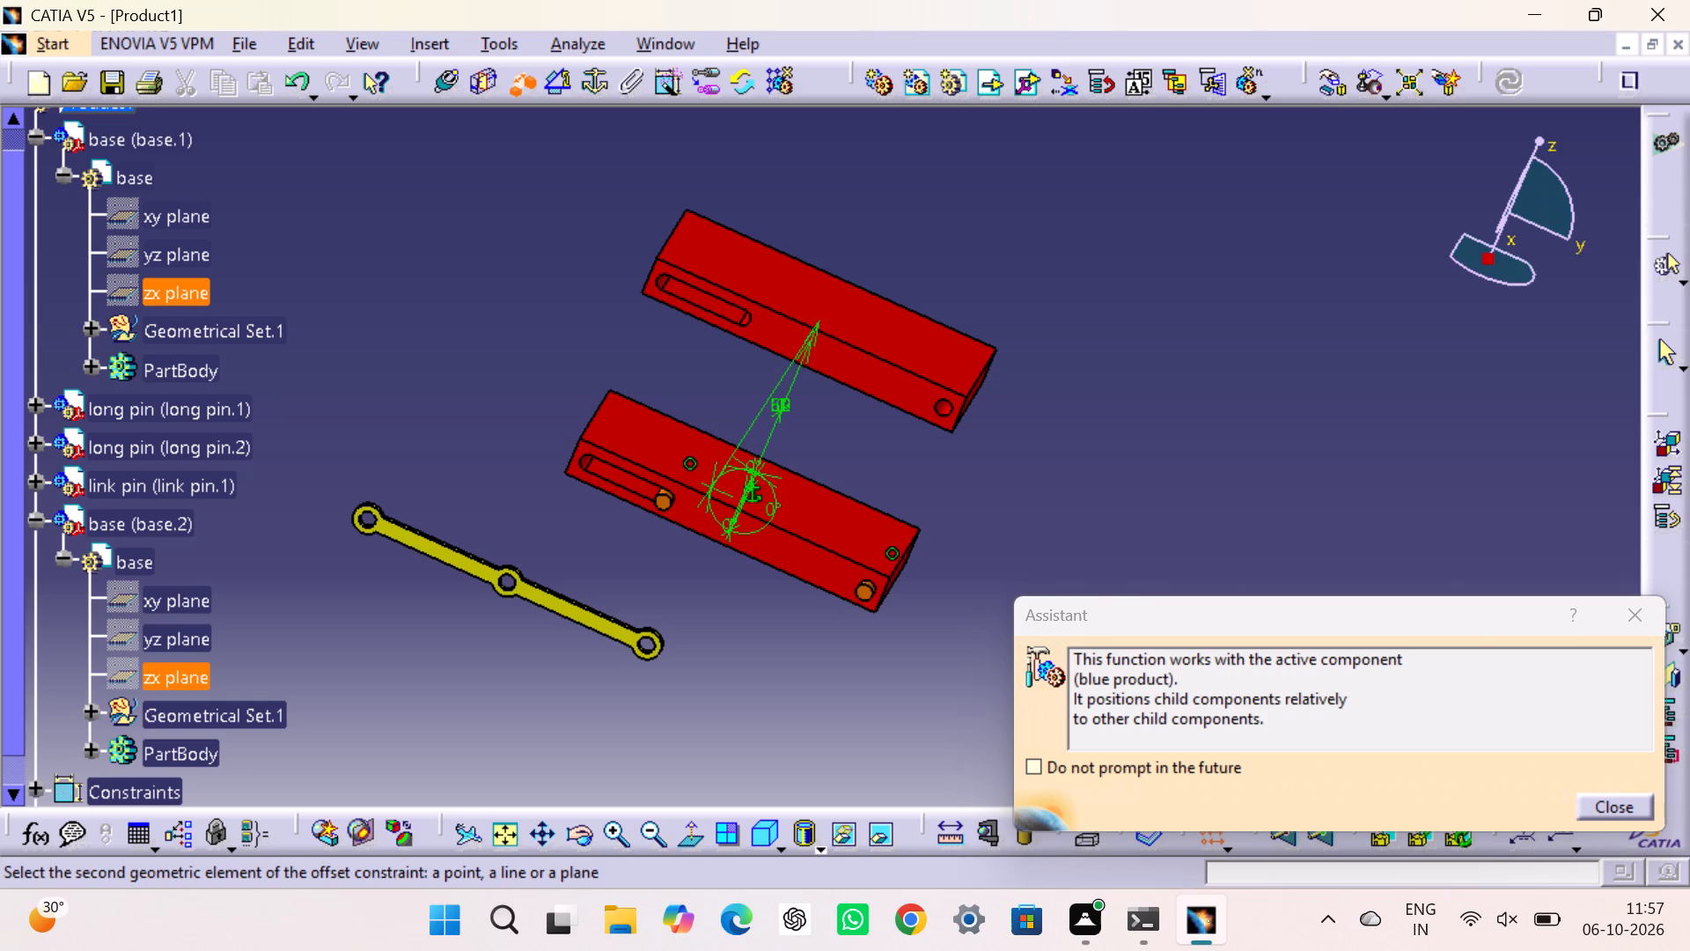
{"action": "left_click", "coordinate": [183, 673]}
{"action": "left_click", "coordinate": [1005, 504]}
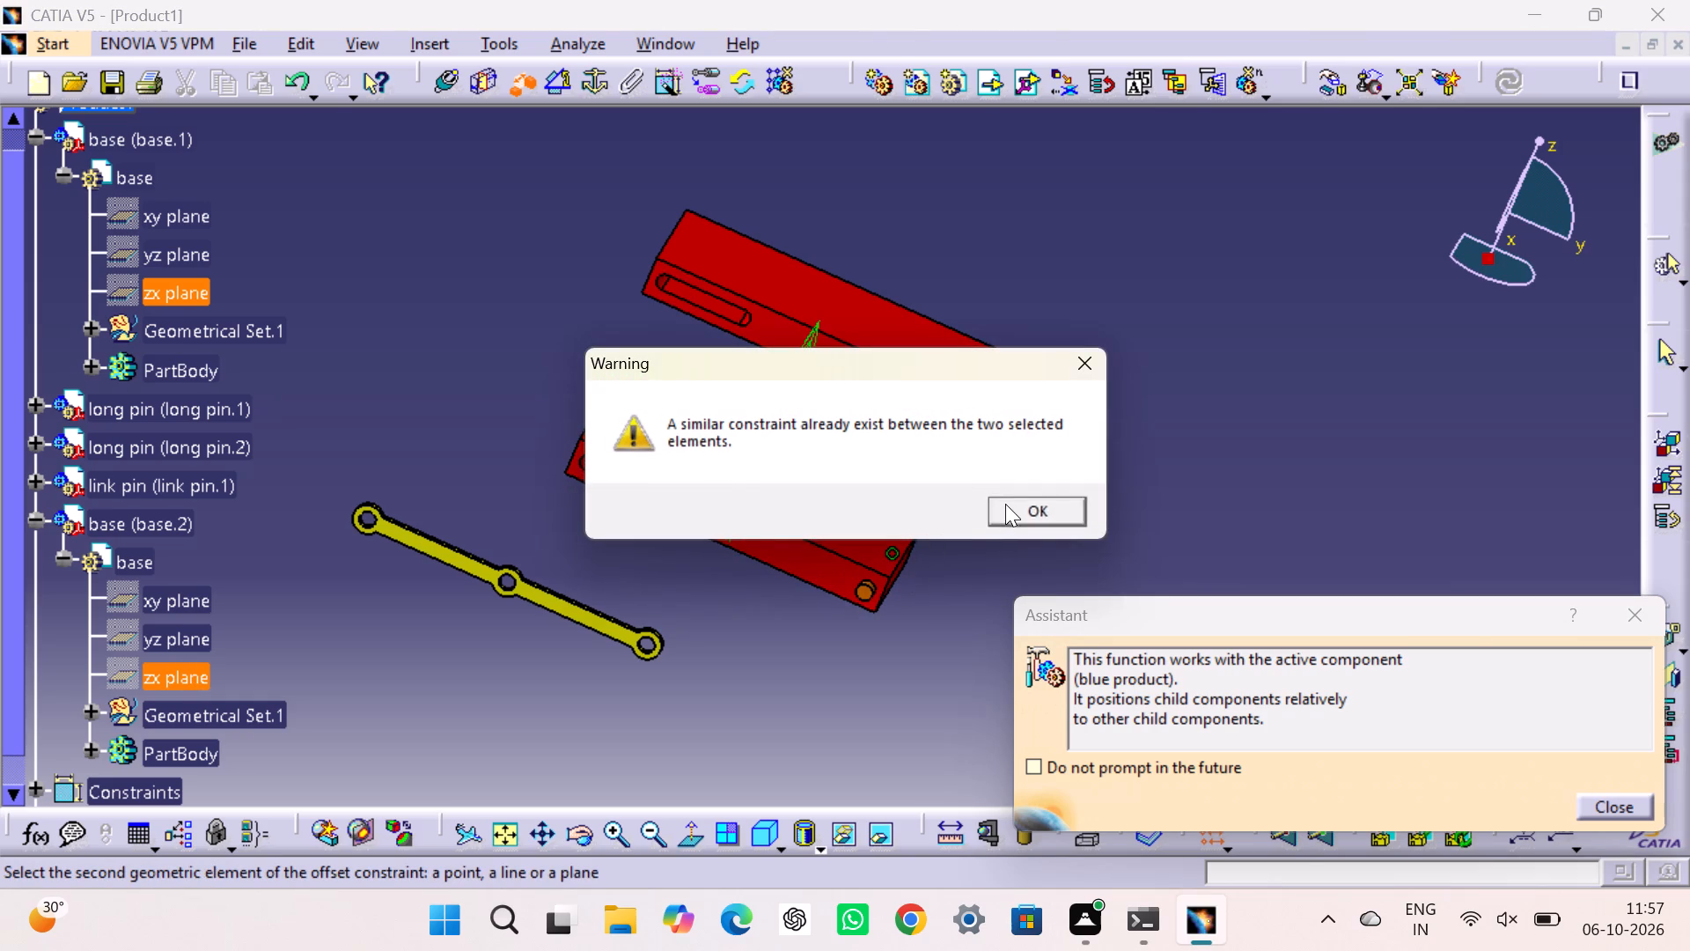
{"action": "left_click", "coordinate": [1481, 784]}
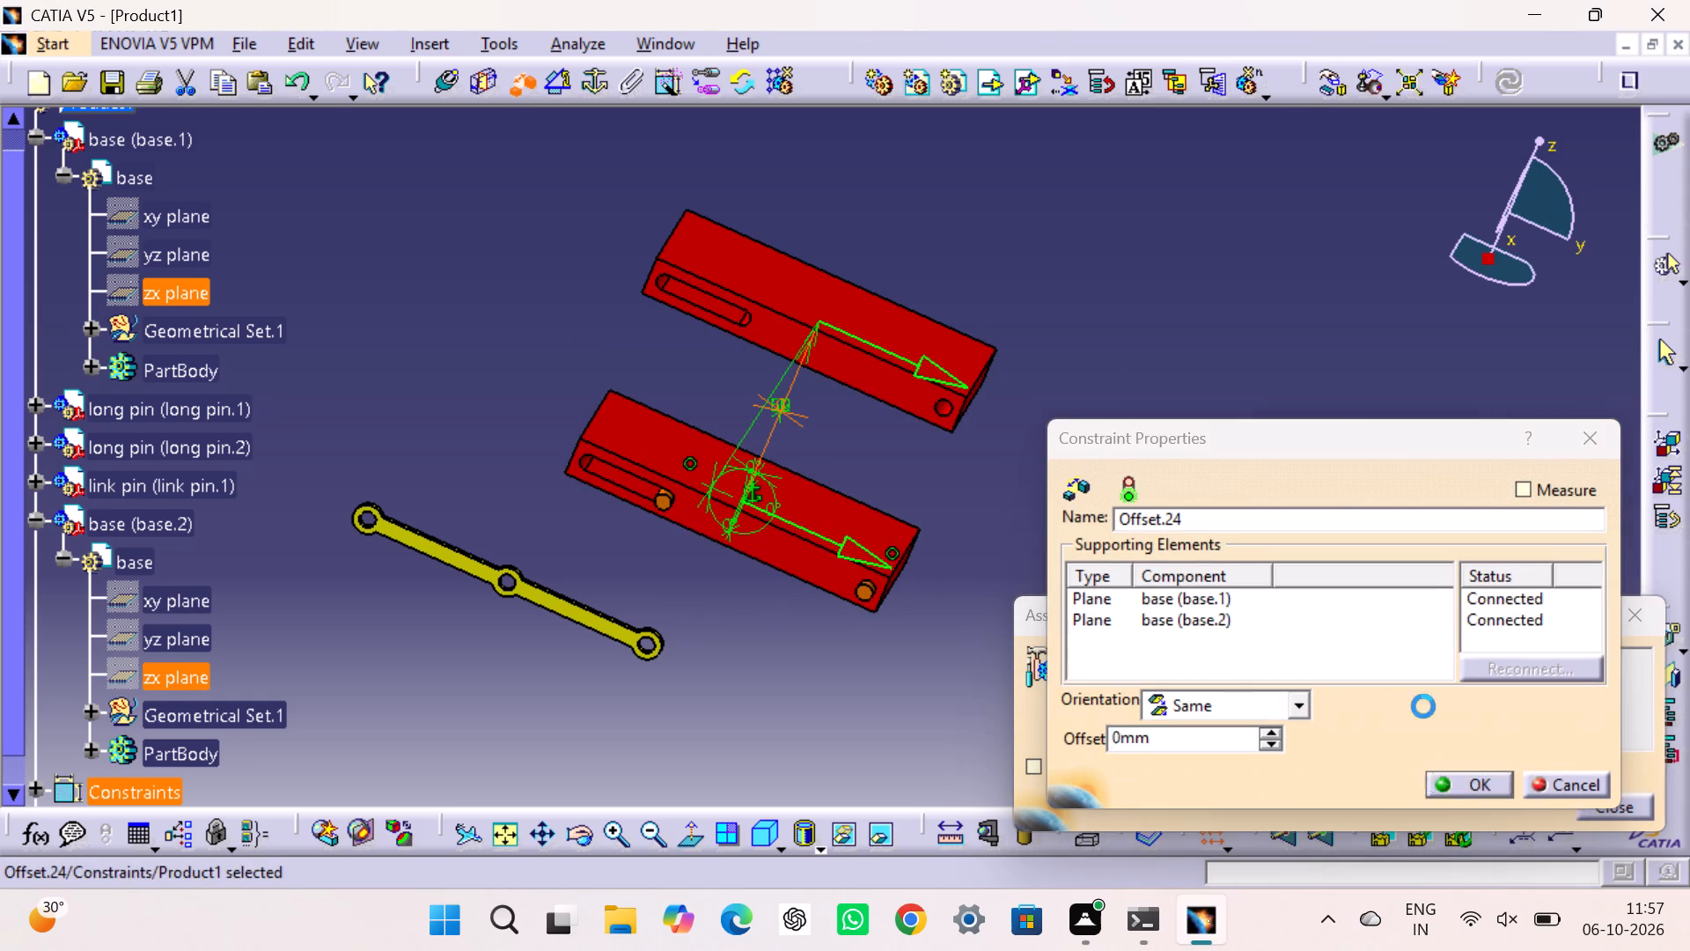
{"action": "left_click_drag", "start_coordinate": [1428, 594], "coordinate": [1419, 588]}
Check the degrees of freedom of base.2 after adding the plane offsets.
{"action": "right_click", "coordinate": [176, 525]}
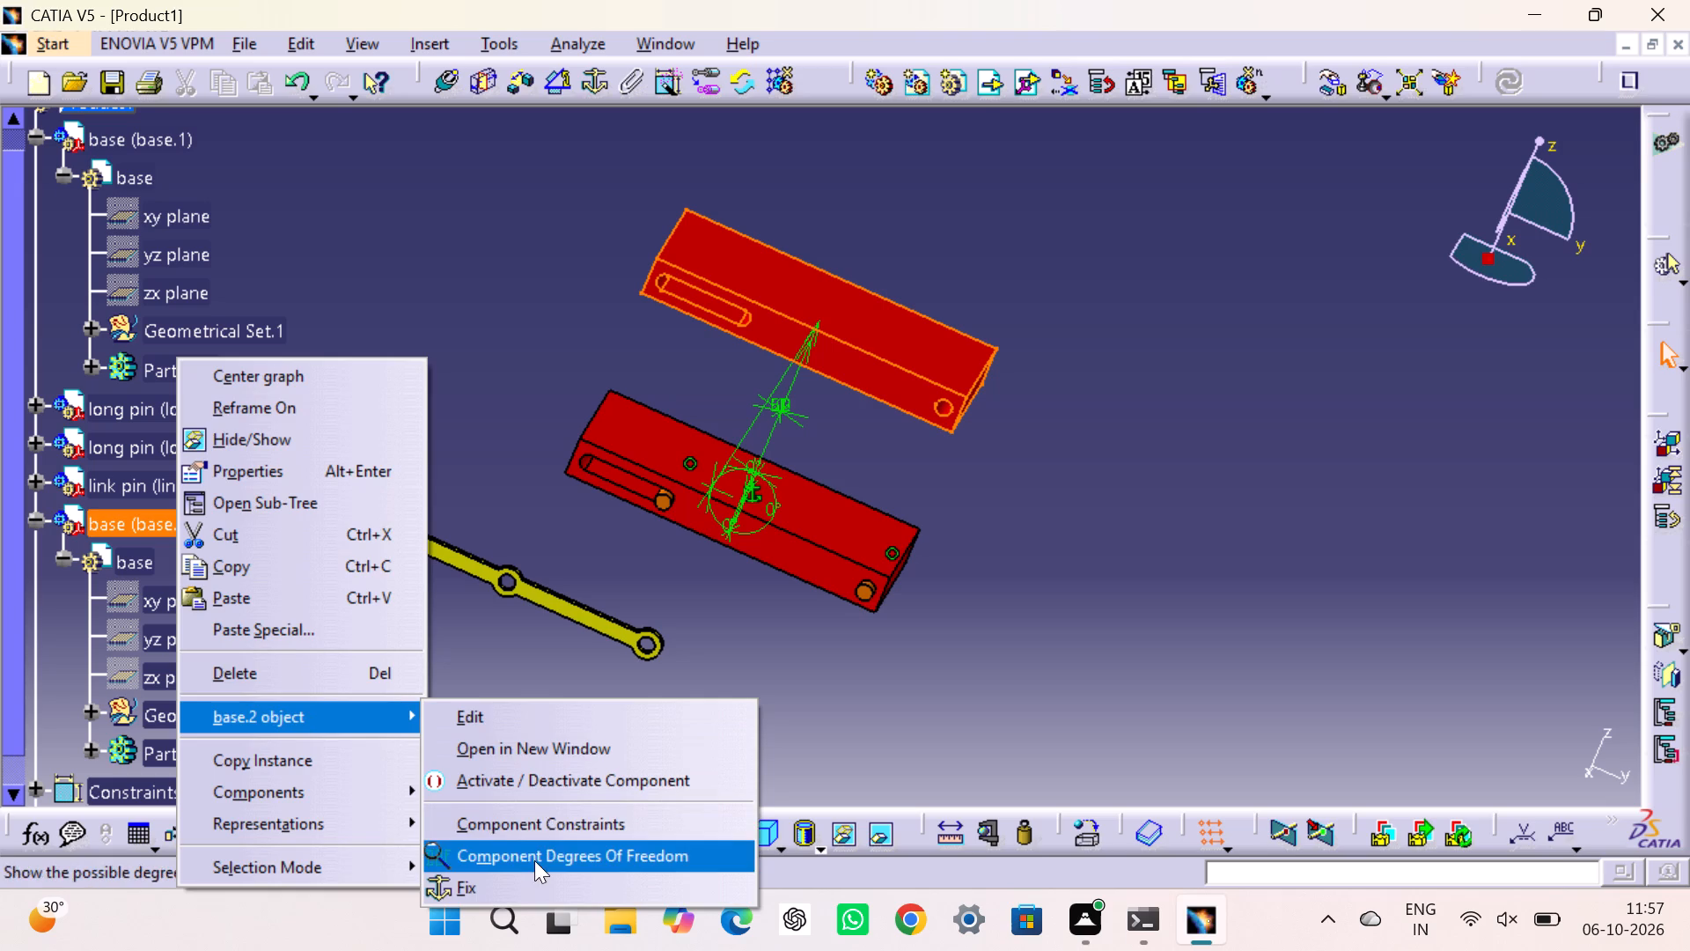
{"action": "left_click", "coordinate": [534, 860]}
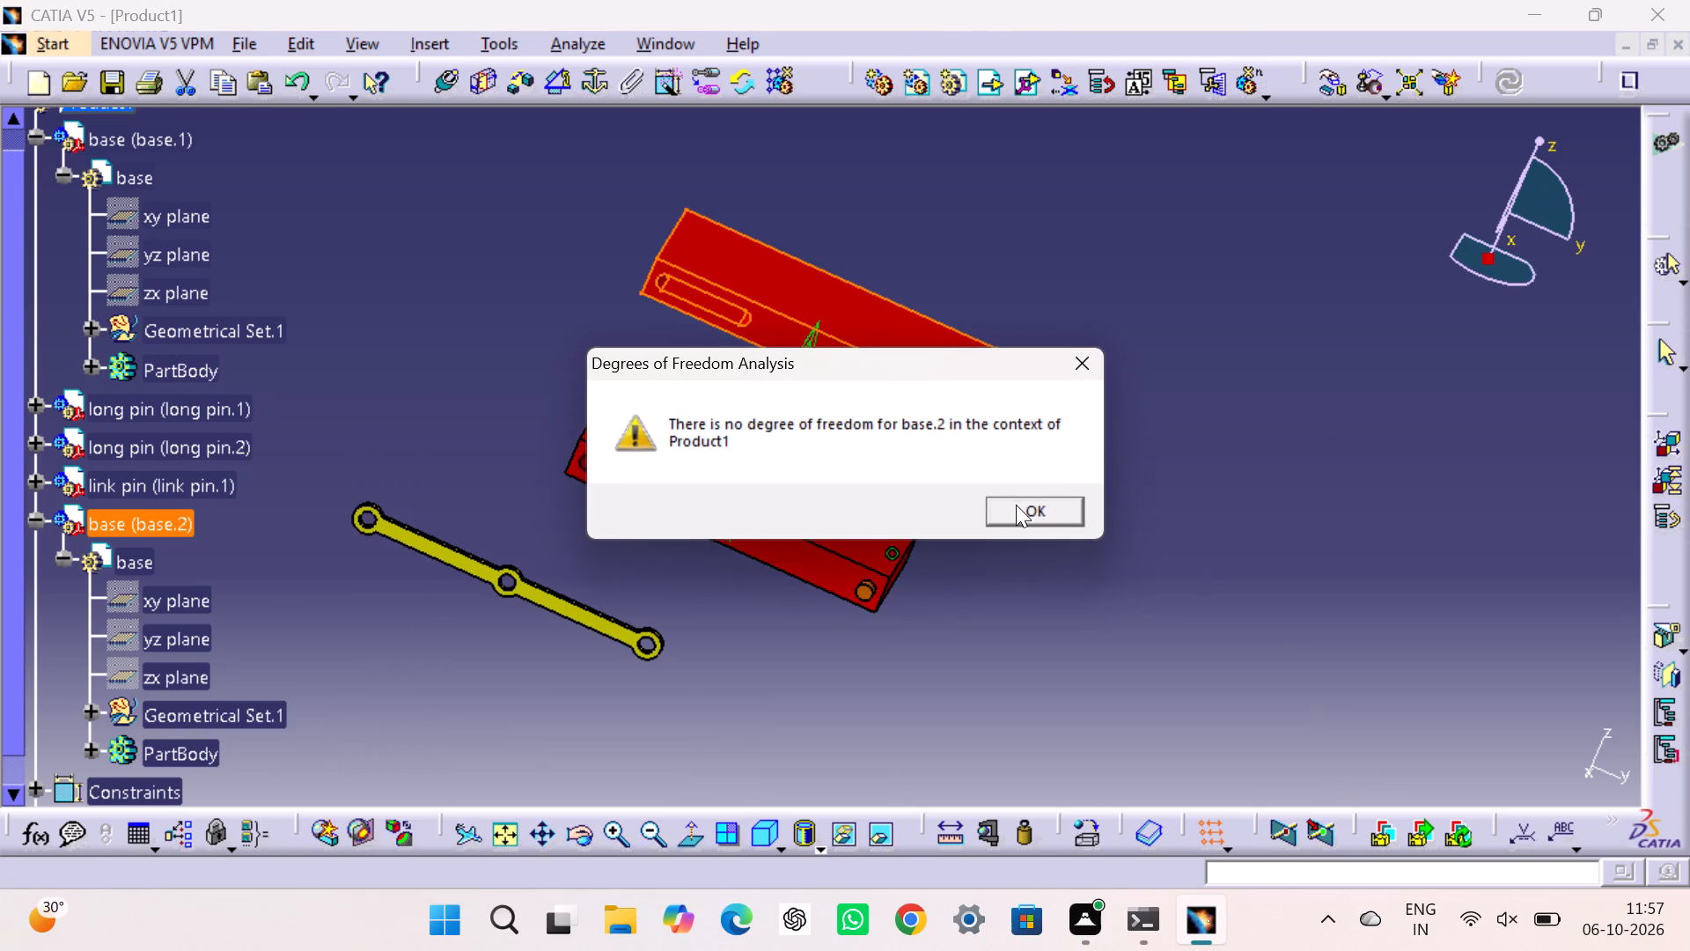
{"action": "left_click", "coordinate": [1016, 505]}
{"action": "left_click_drag", "start_coordinate": [1187, 523], "coordinate": [1177, 522]}
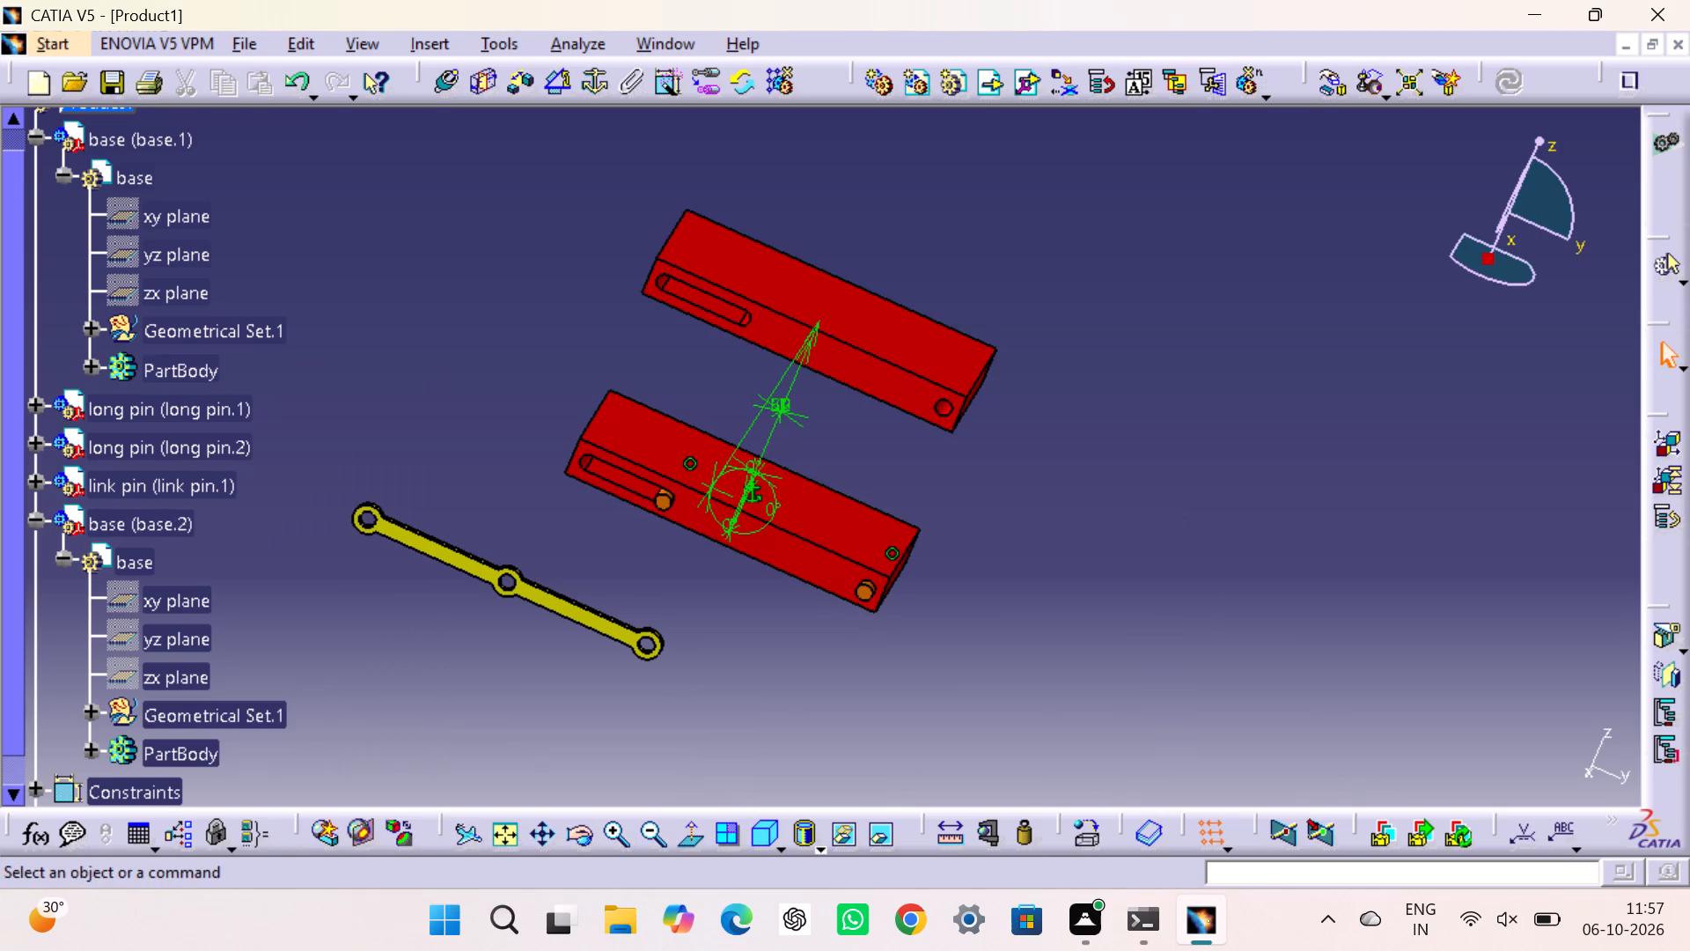
Hide the offset and angle constraint symbols displayed between the two red bases.
{"action": "right_click", "coordinate": [777, 409]}
{"action": "left_click", "coordinate": [826, 498]}
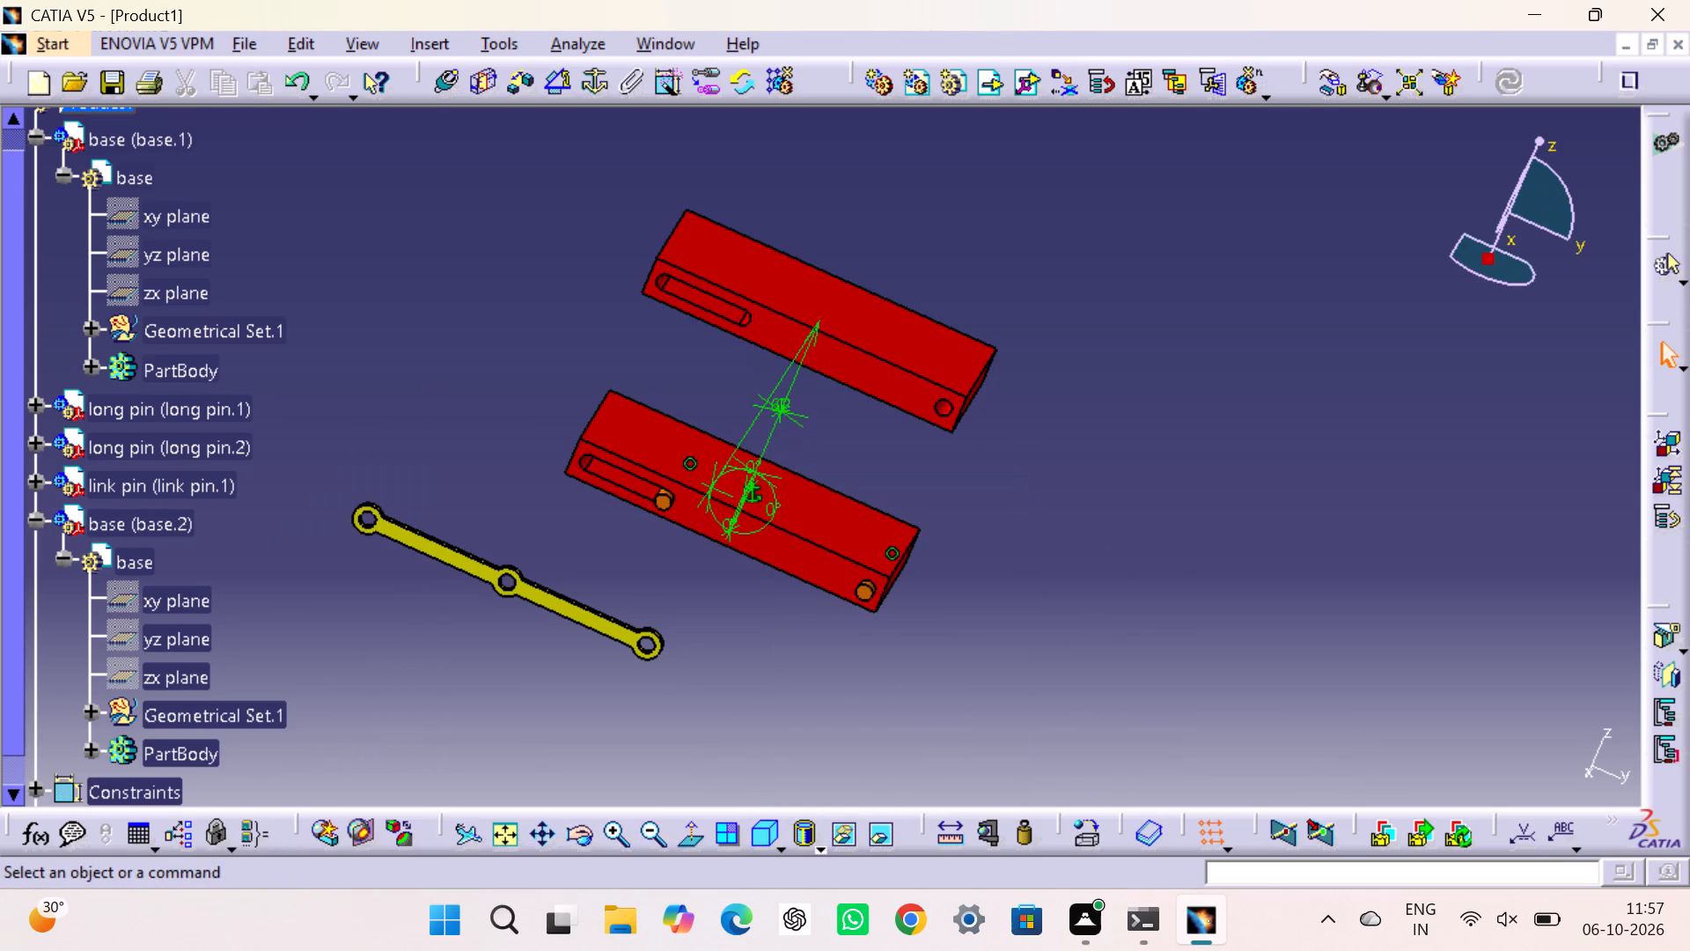
{"action": "right_click", "coordinate": [768, 400]}
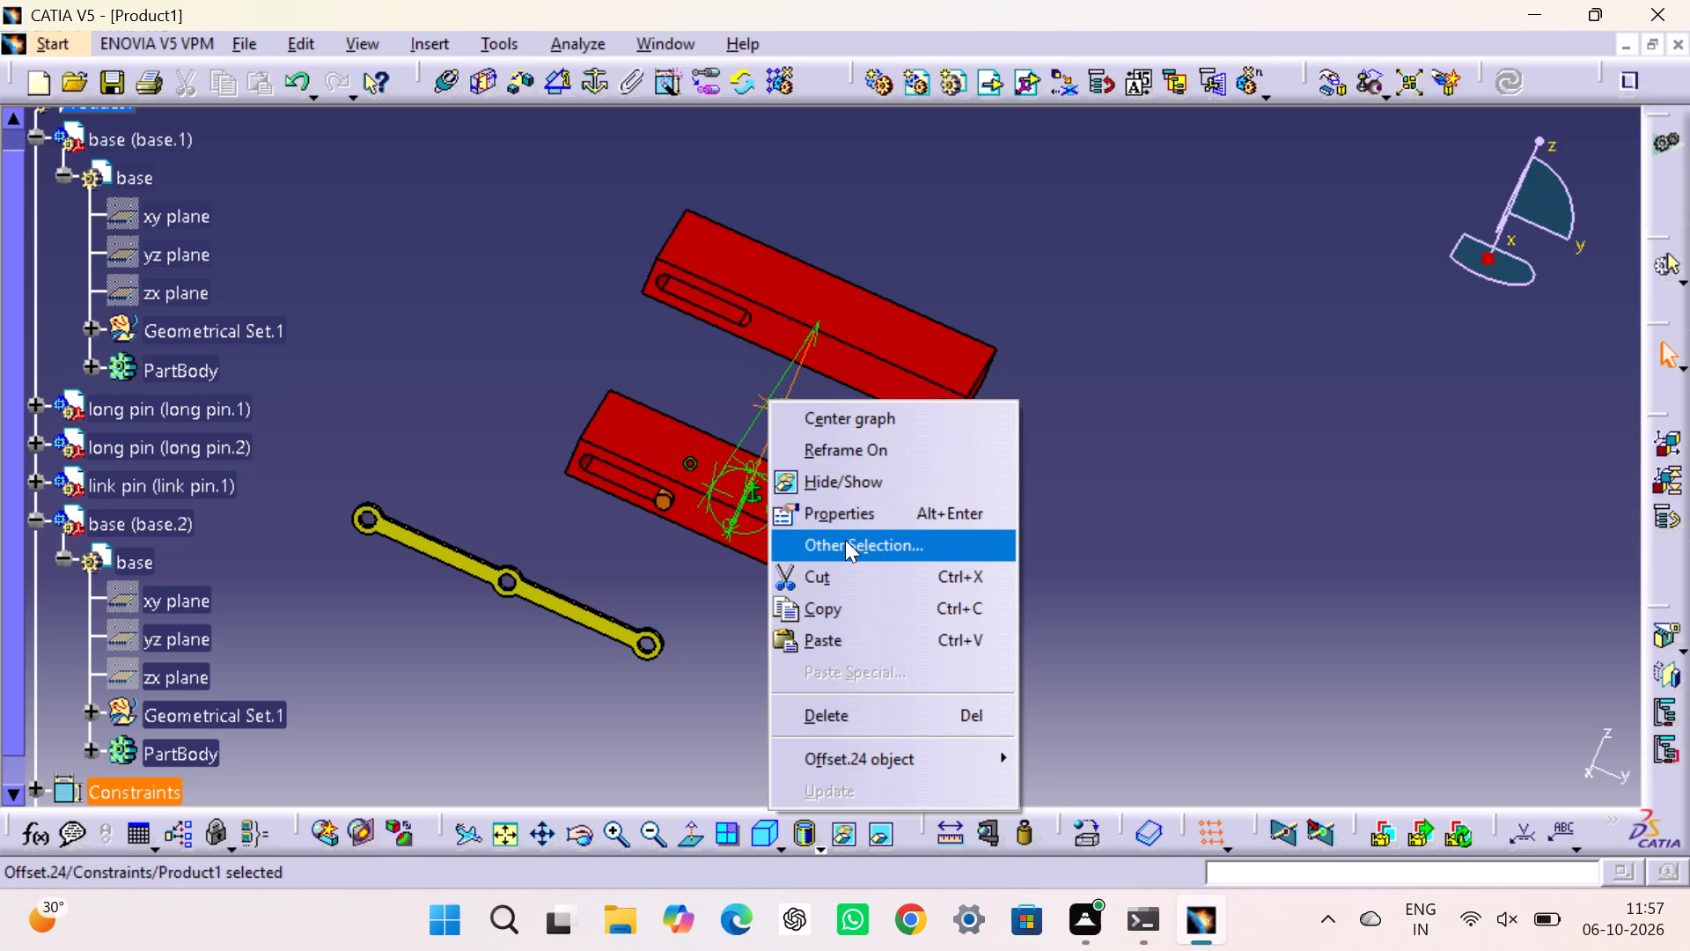
{"action": "left_click", "coordinate": [848, 483]}
{"action": "right_click", "coordinate": [786, 398]}
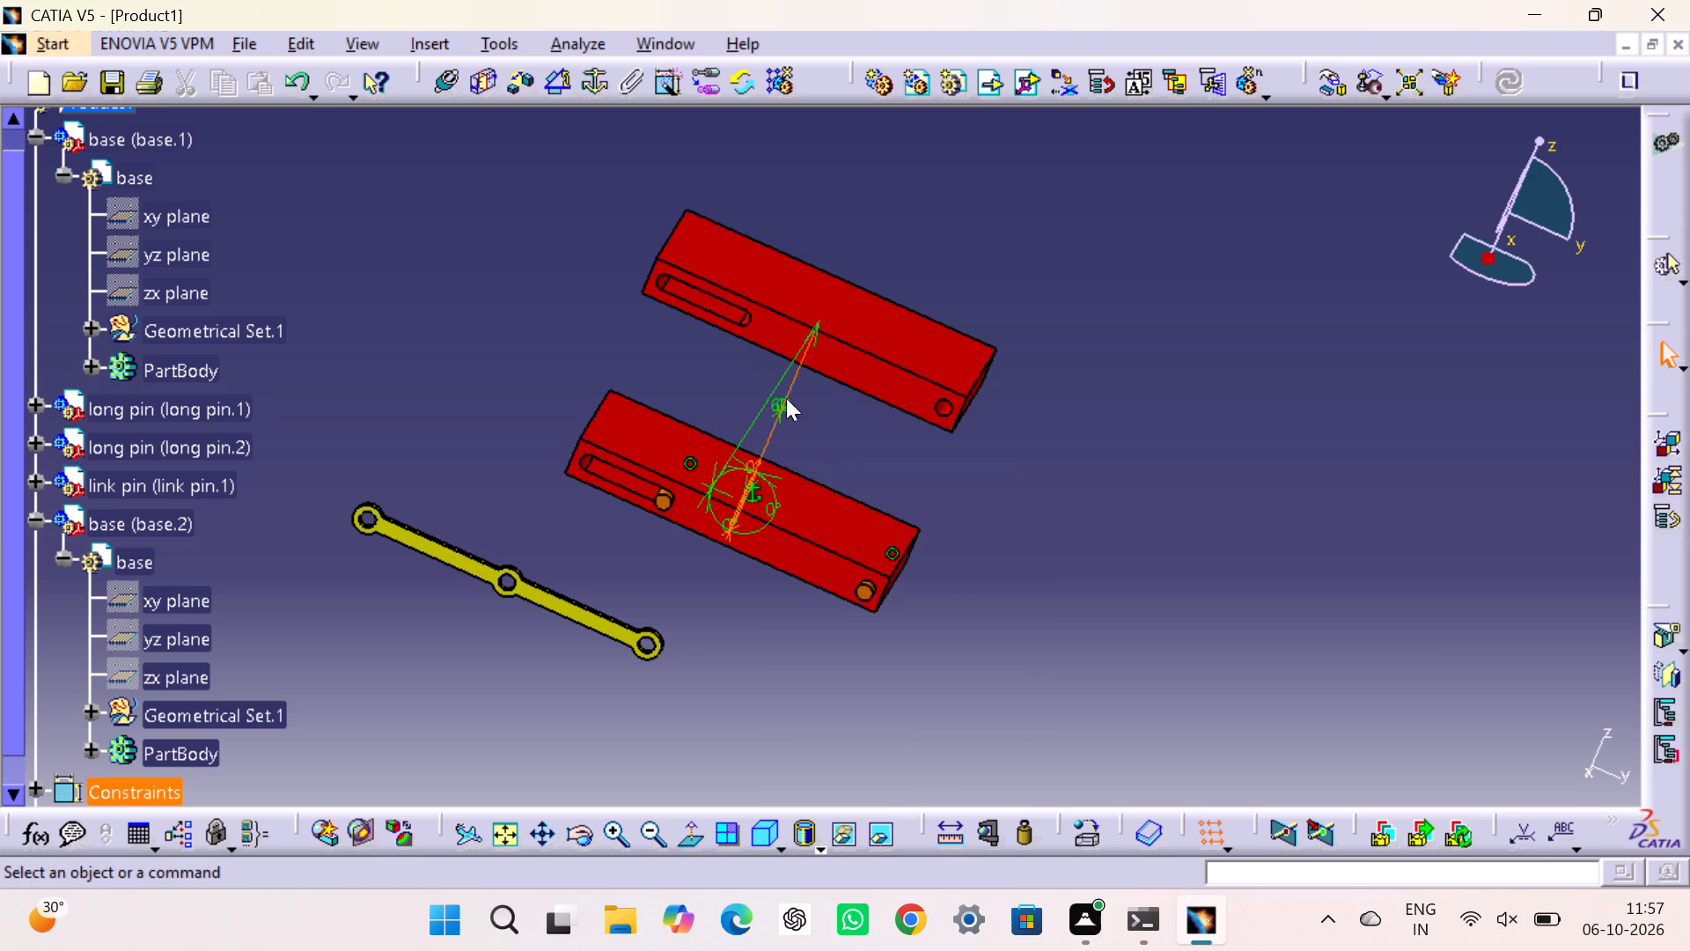
{"action": "left_click", "coordinate": [836, 496]}
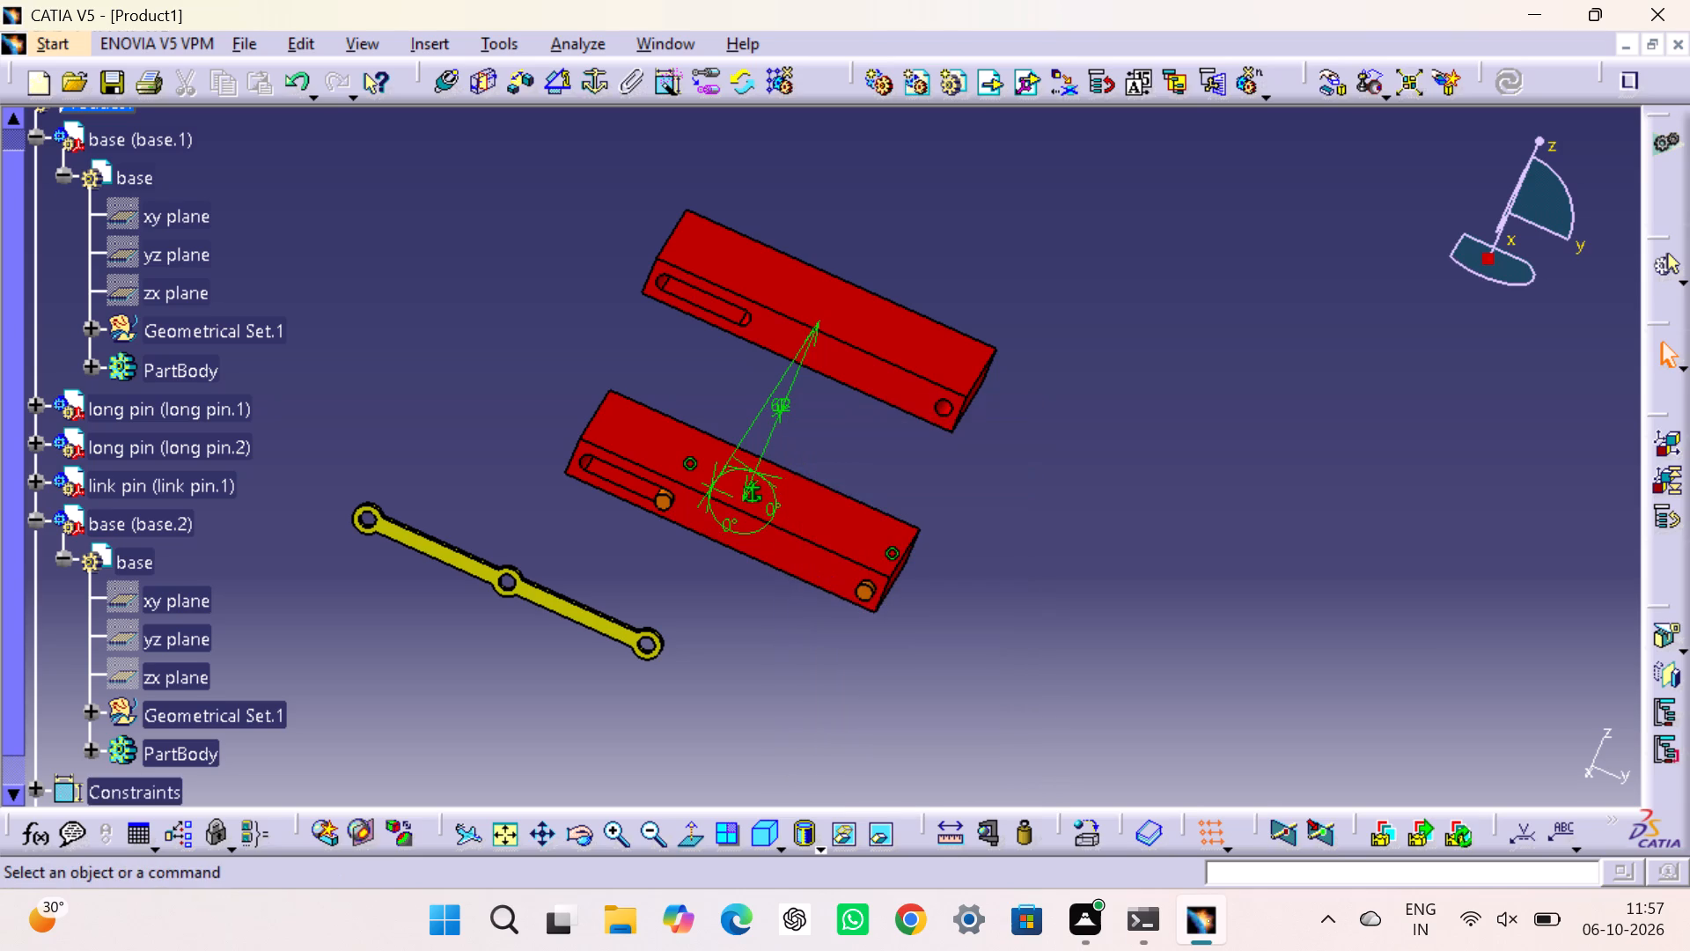
{"action": "right_click", "coordinate": [781, 412]}
{"action": "left_click", "coordinate": [827, 495]}
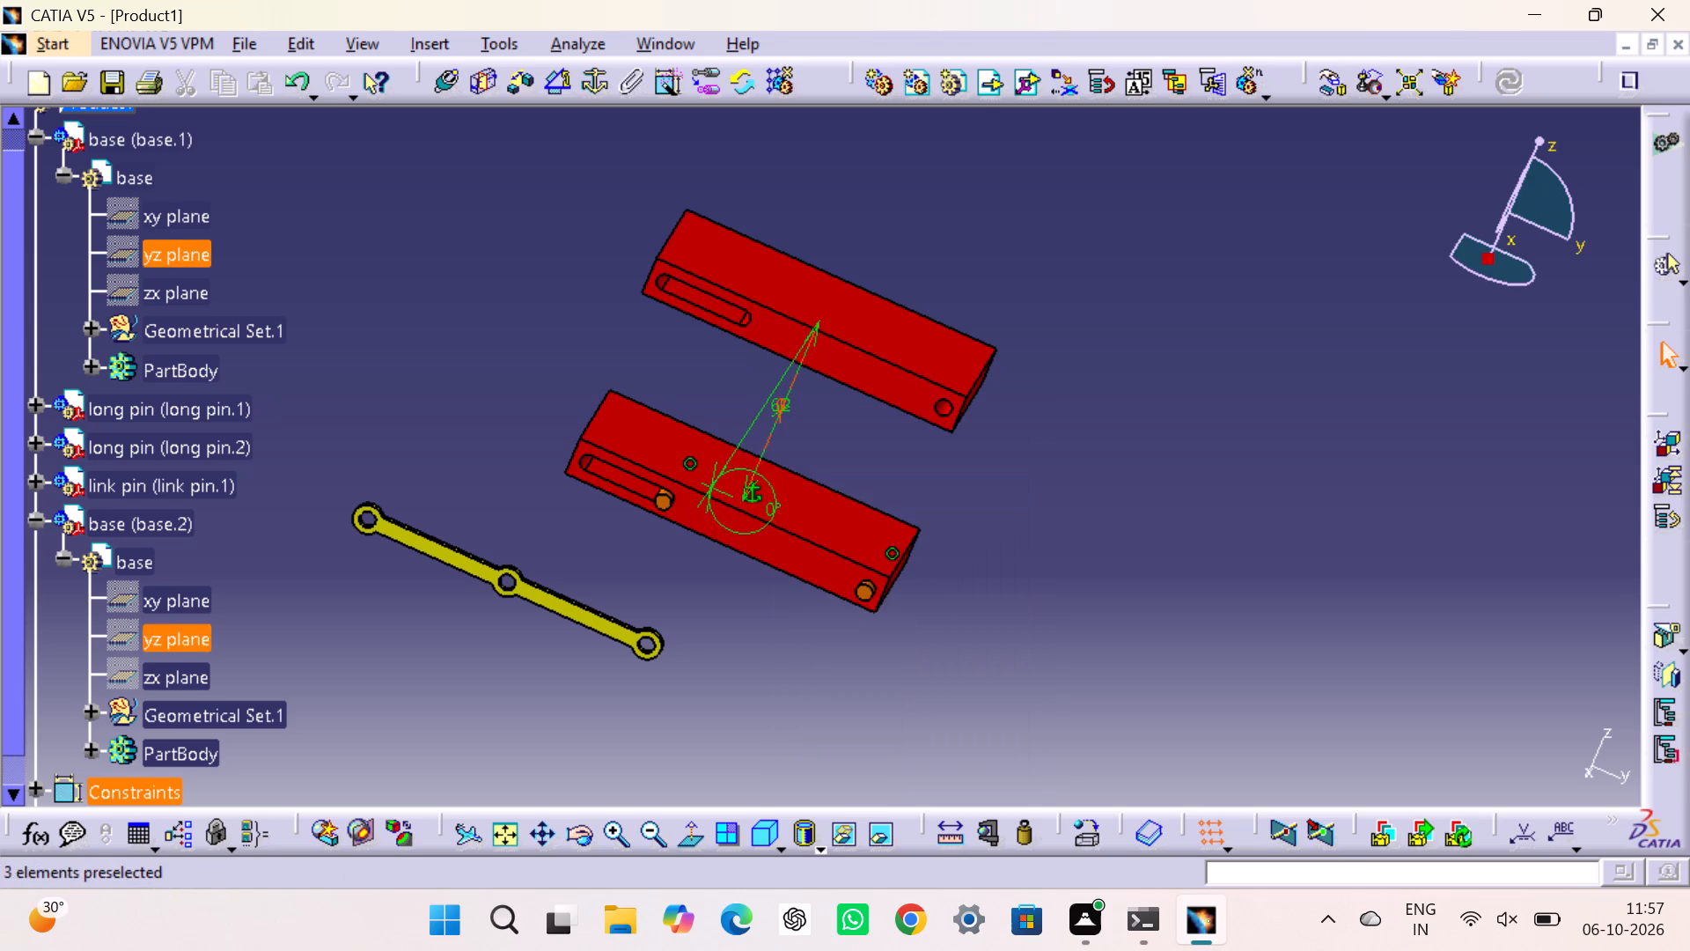
{"action": "right_click", "coordinate": [780, 412]}
{"action": "left_click", "coordinate": [829, 499]}
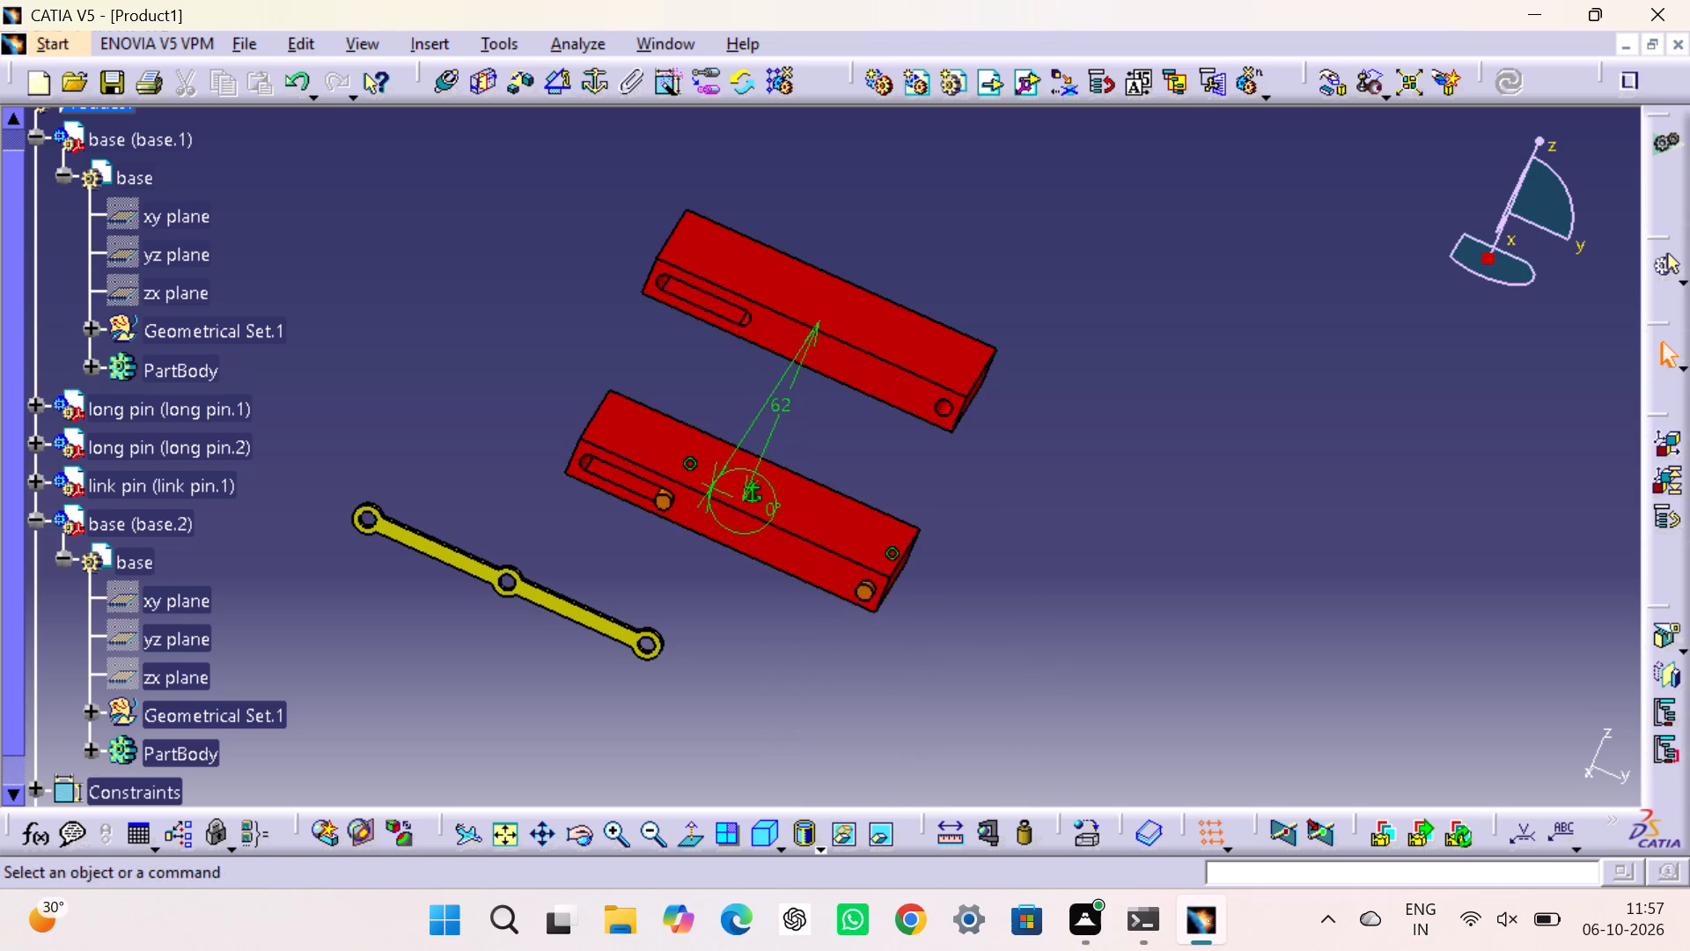
{"action": "right_click", "coordinate": [779, 416]}
{"action": "left_click", "coordinate": [828, 491]}
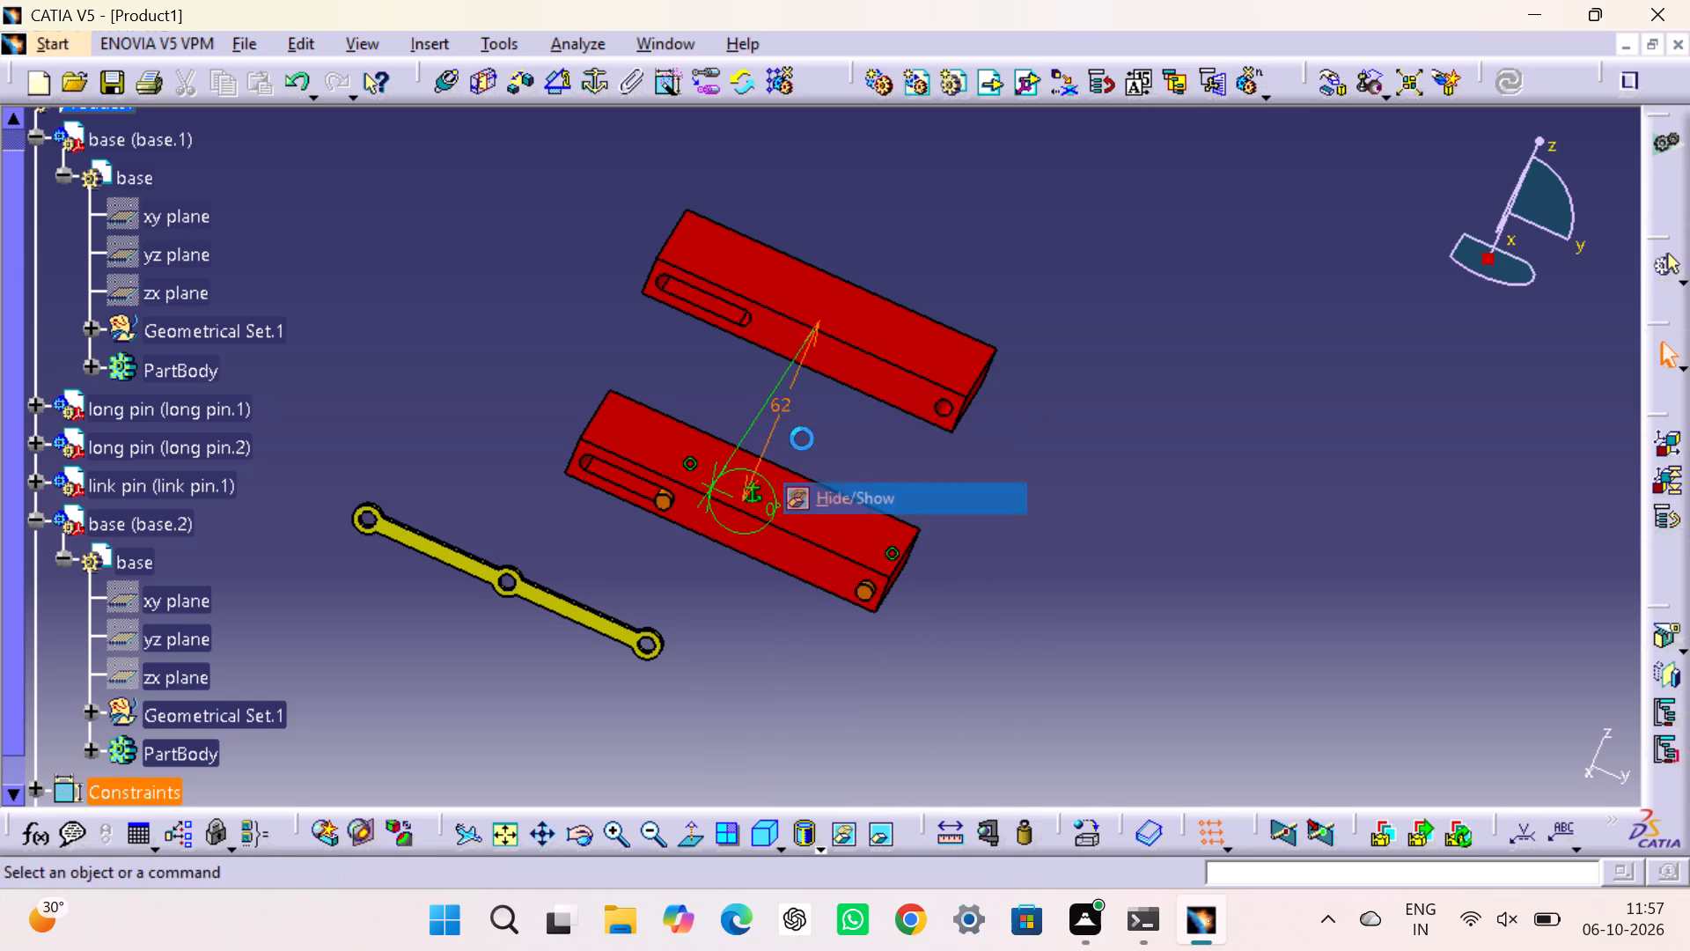
{"action": "right_click", "coordinate": [770, 387]}
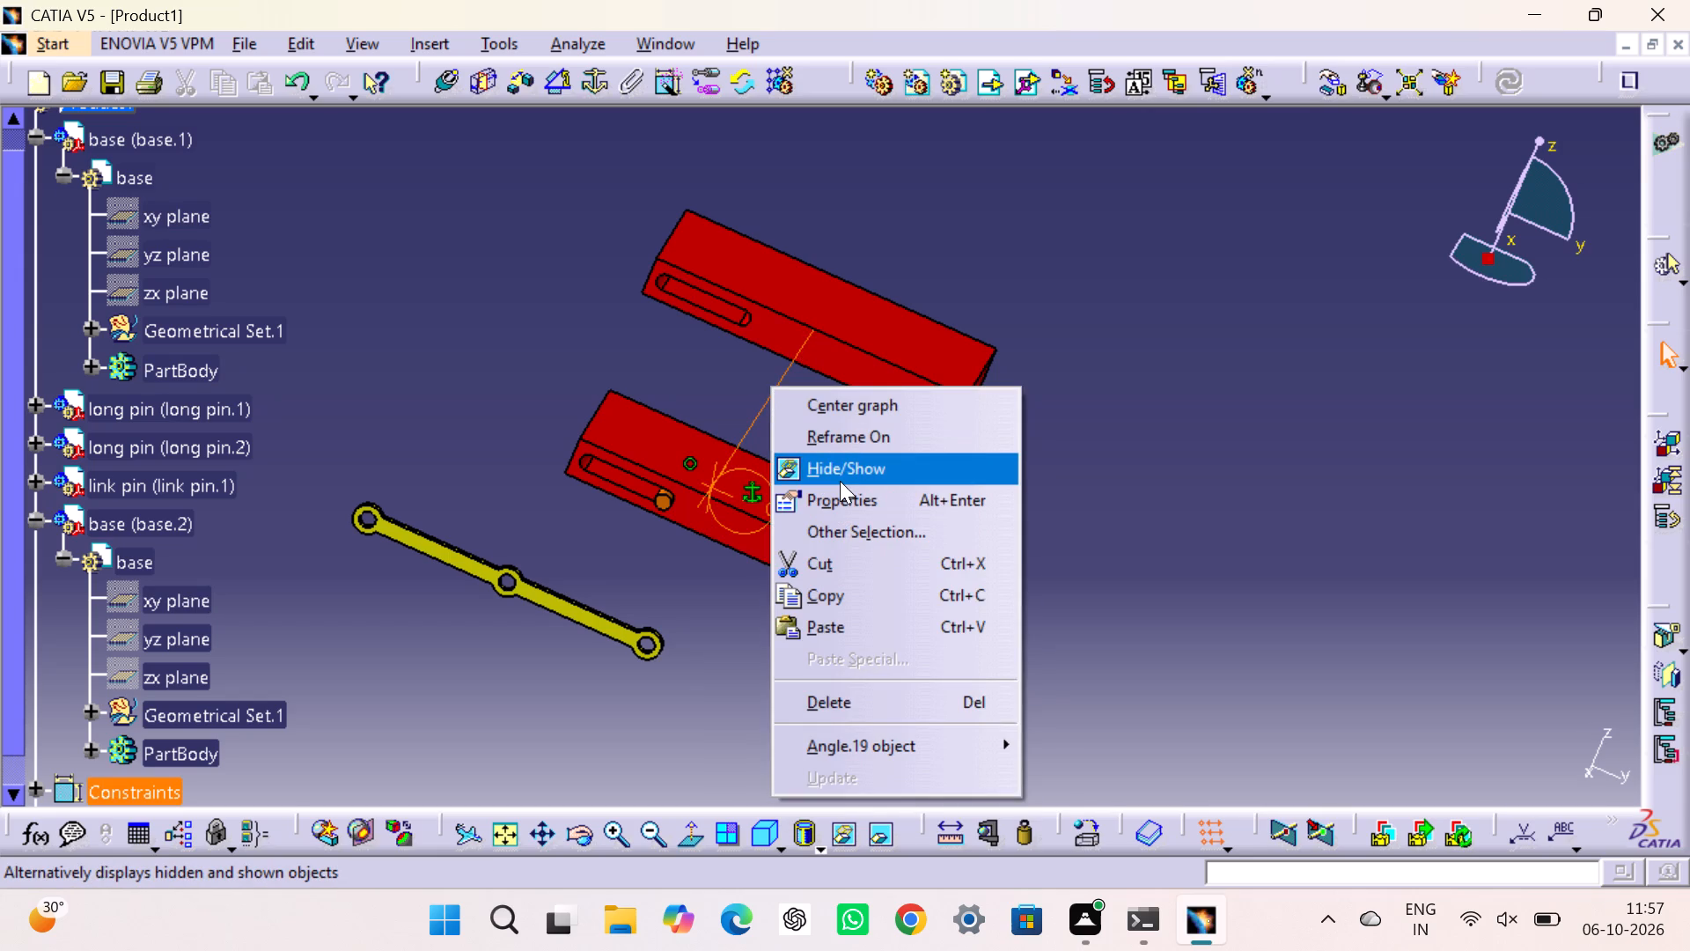
{"action": "left_click", "coordinate": [840, 481]}
{"action": "left_click", "coordinate": [1131, 502]}
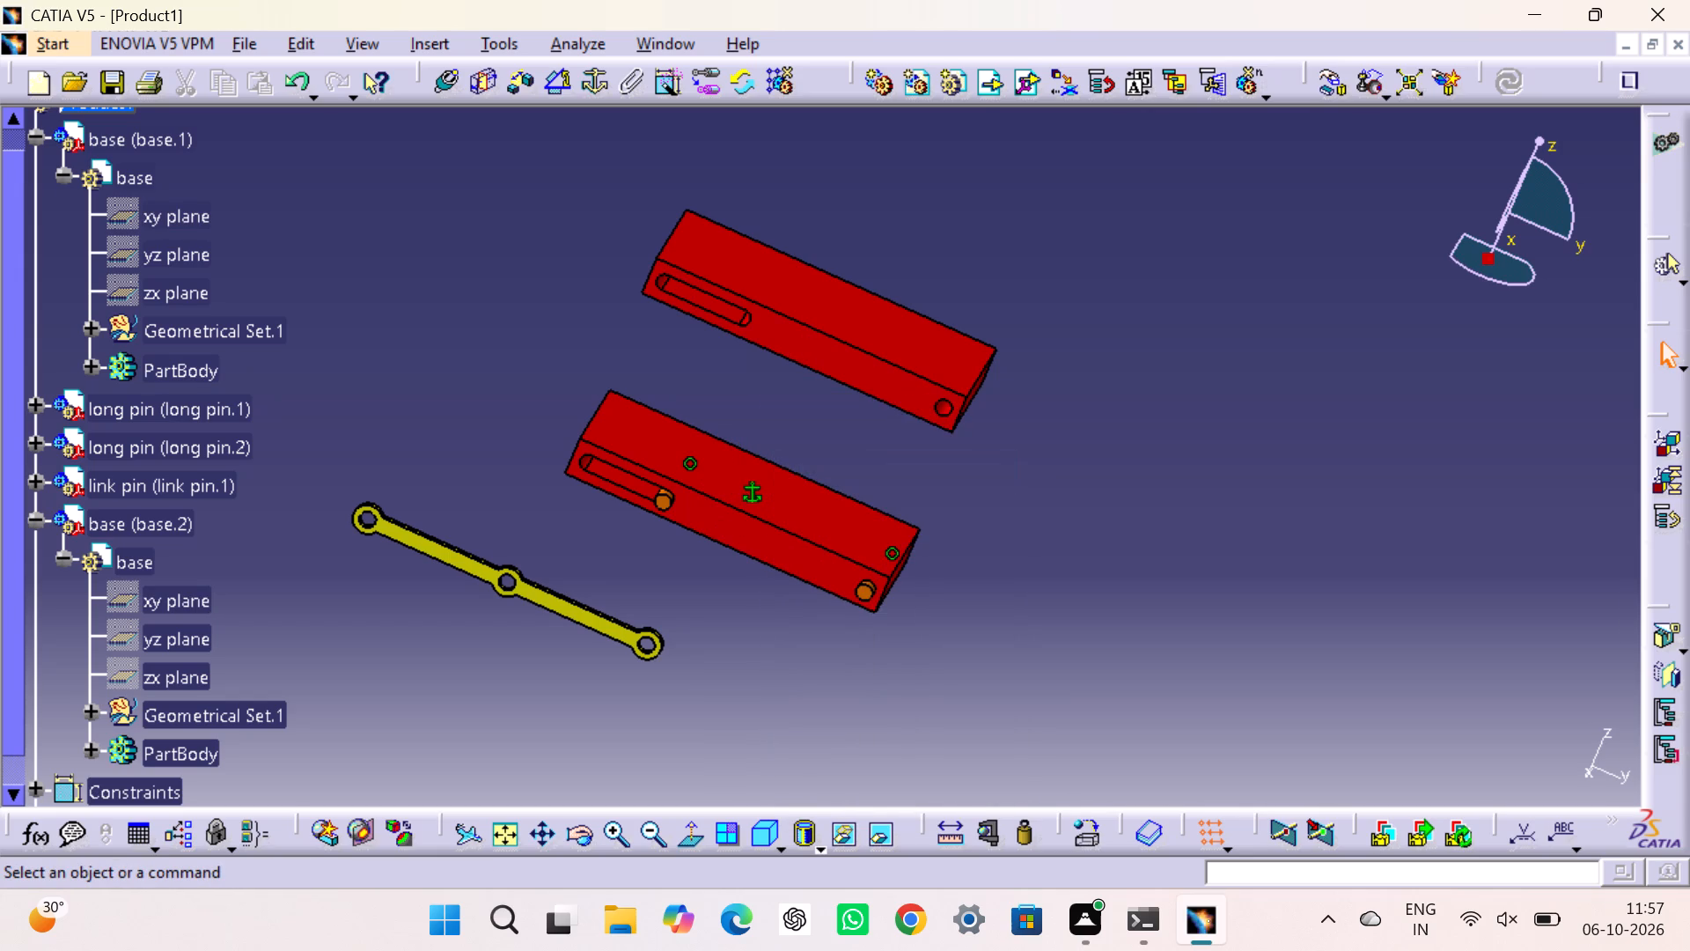
Duplicate the long pin in the lower base's round hole (long pin.1) using Fast Multi Instantiation.
{"action": "left_click", "coordinate": [762, 836]}
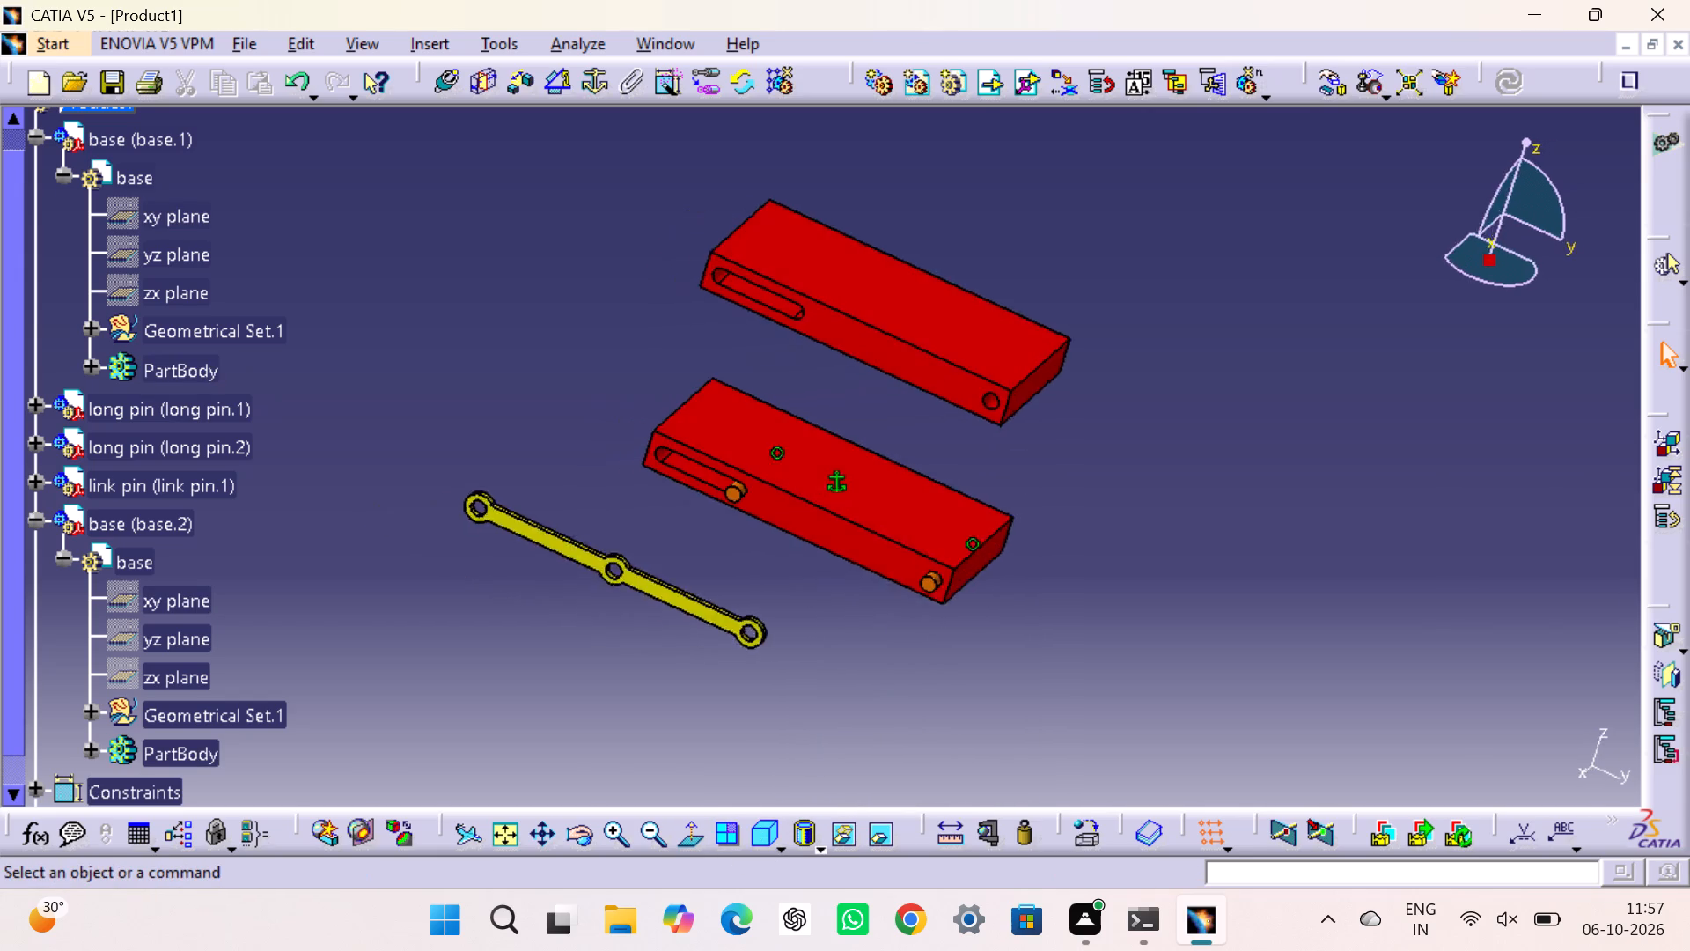
{"action": "scroll", "coordinate": [738, 539], "scroll_direction": "down", "scroll_amount": 1}
{"action": "middle_click_drag", "start_coordinate": [760, 565], "coordinate": [619, 557]}
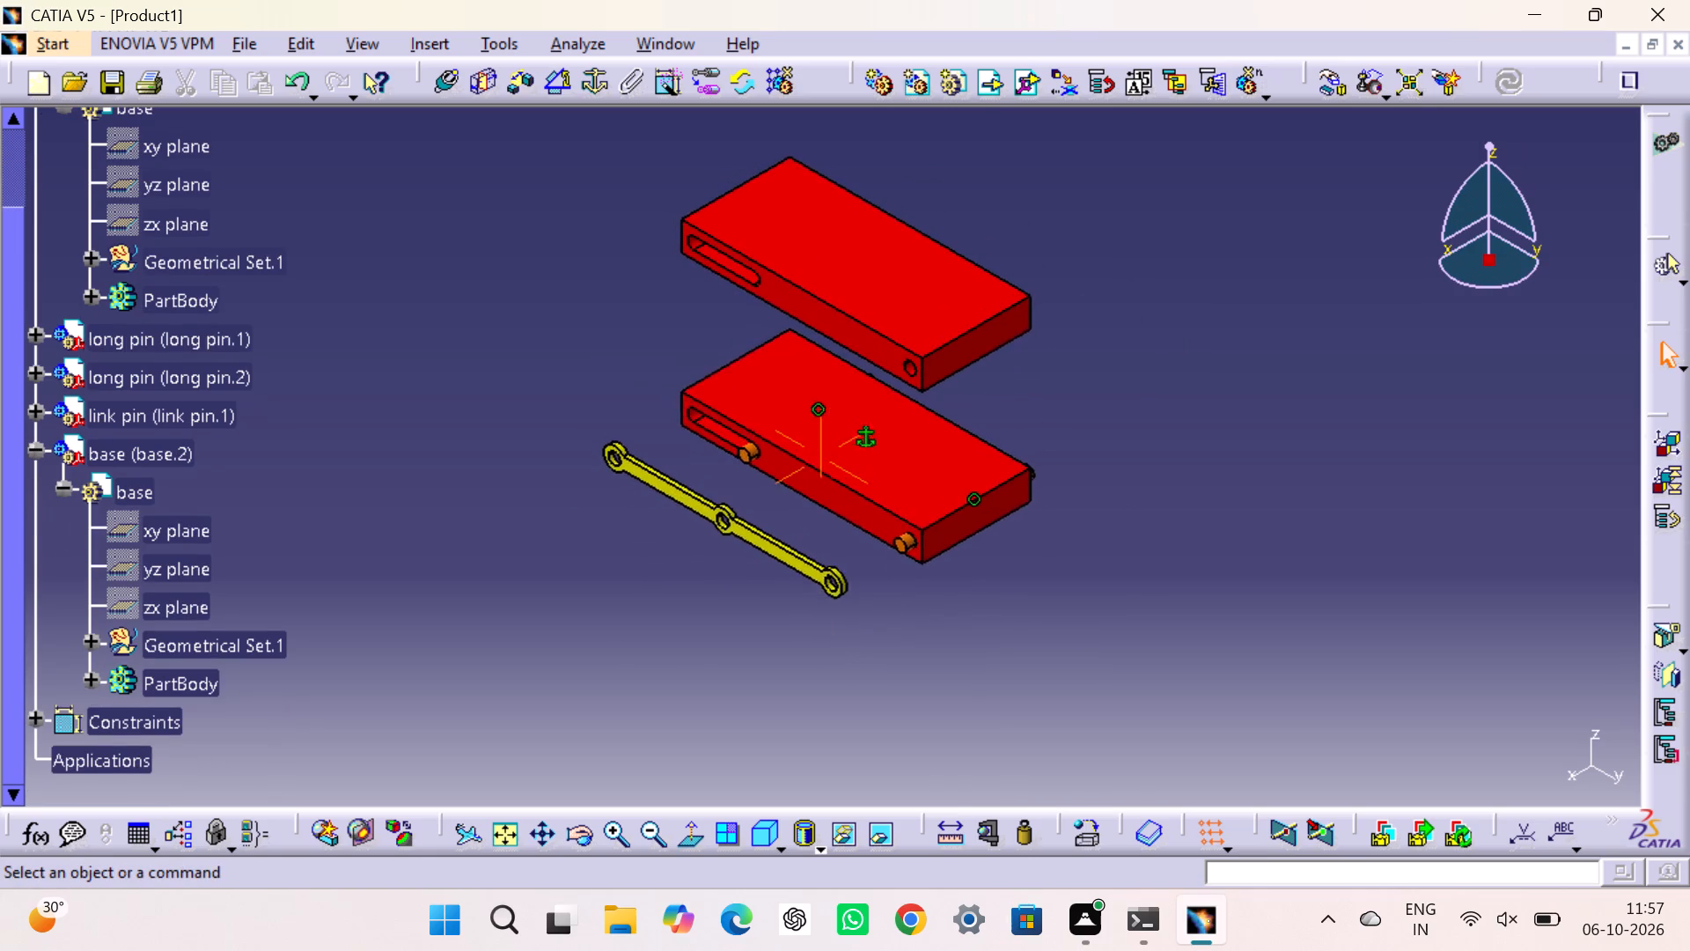
{"action": "middle_click_drag", "start_coordinate": [619, 557], "coordinate": [631, 571]}
{"action": "left_click_drag", "start_coordinate": [531, 366], "coordinate": [522, 360]}
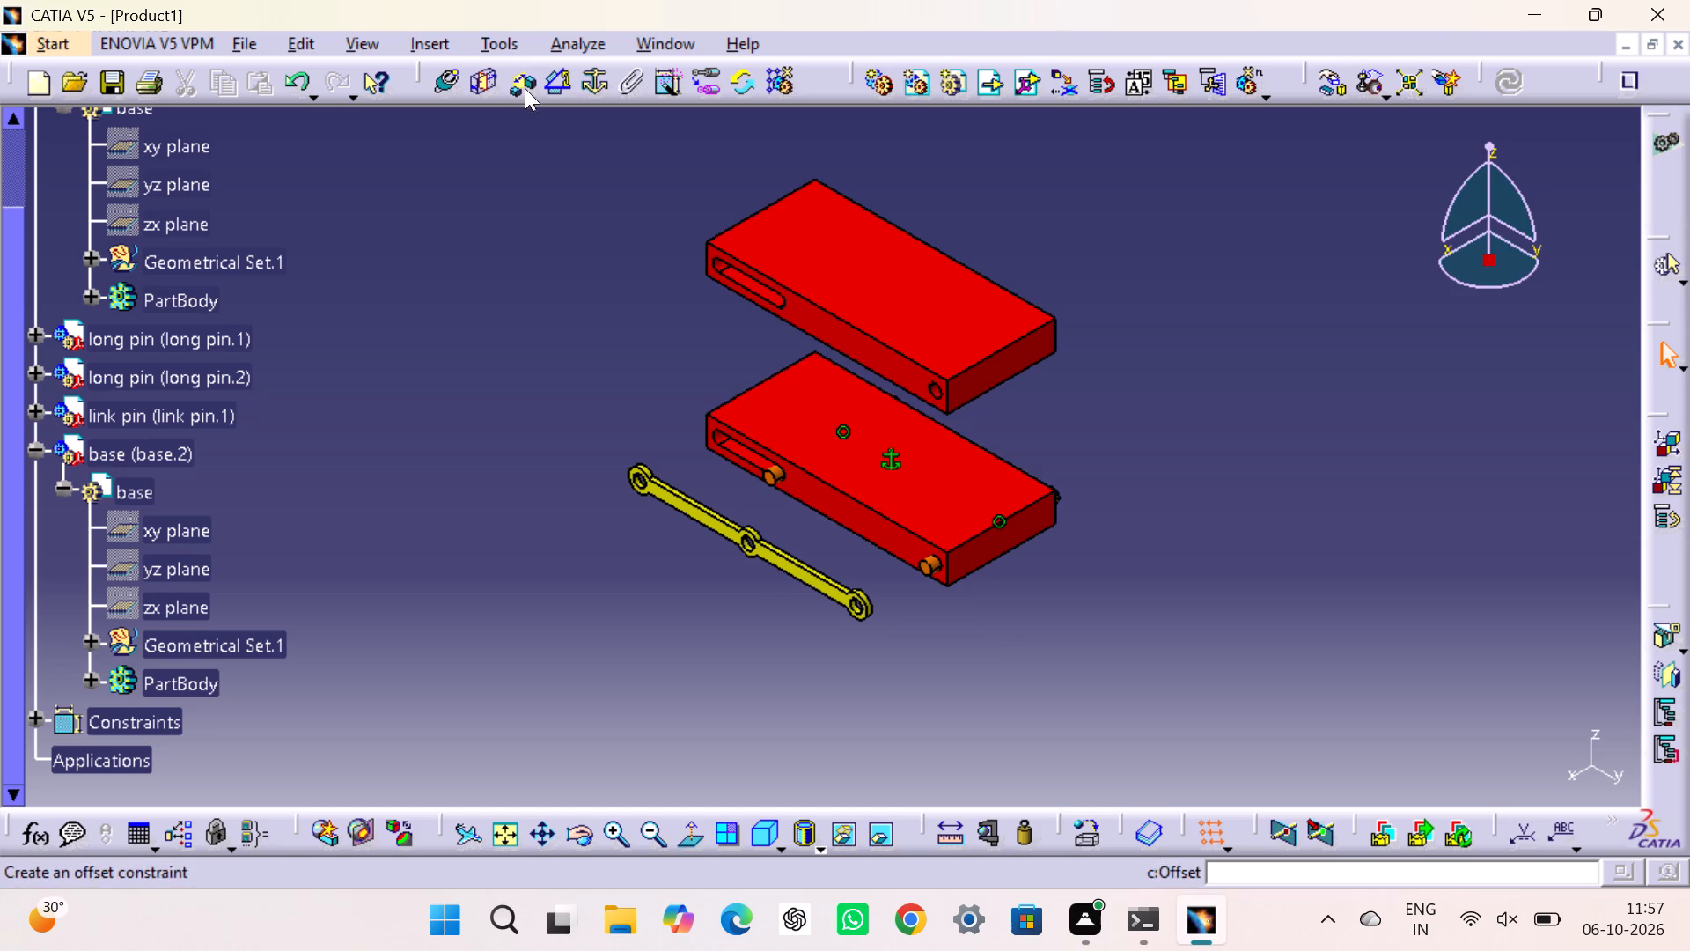
{"action": "left_click", "coordinate": [929, 563]}
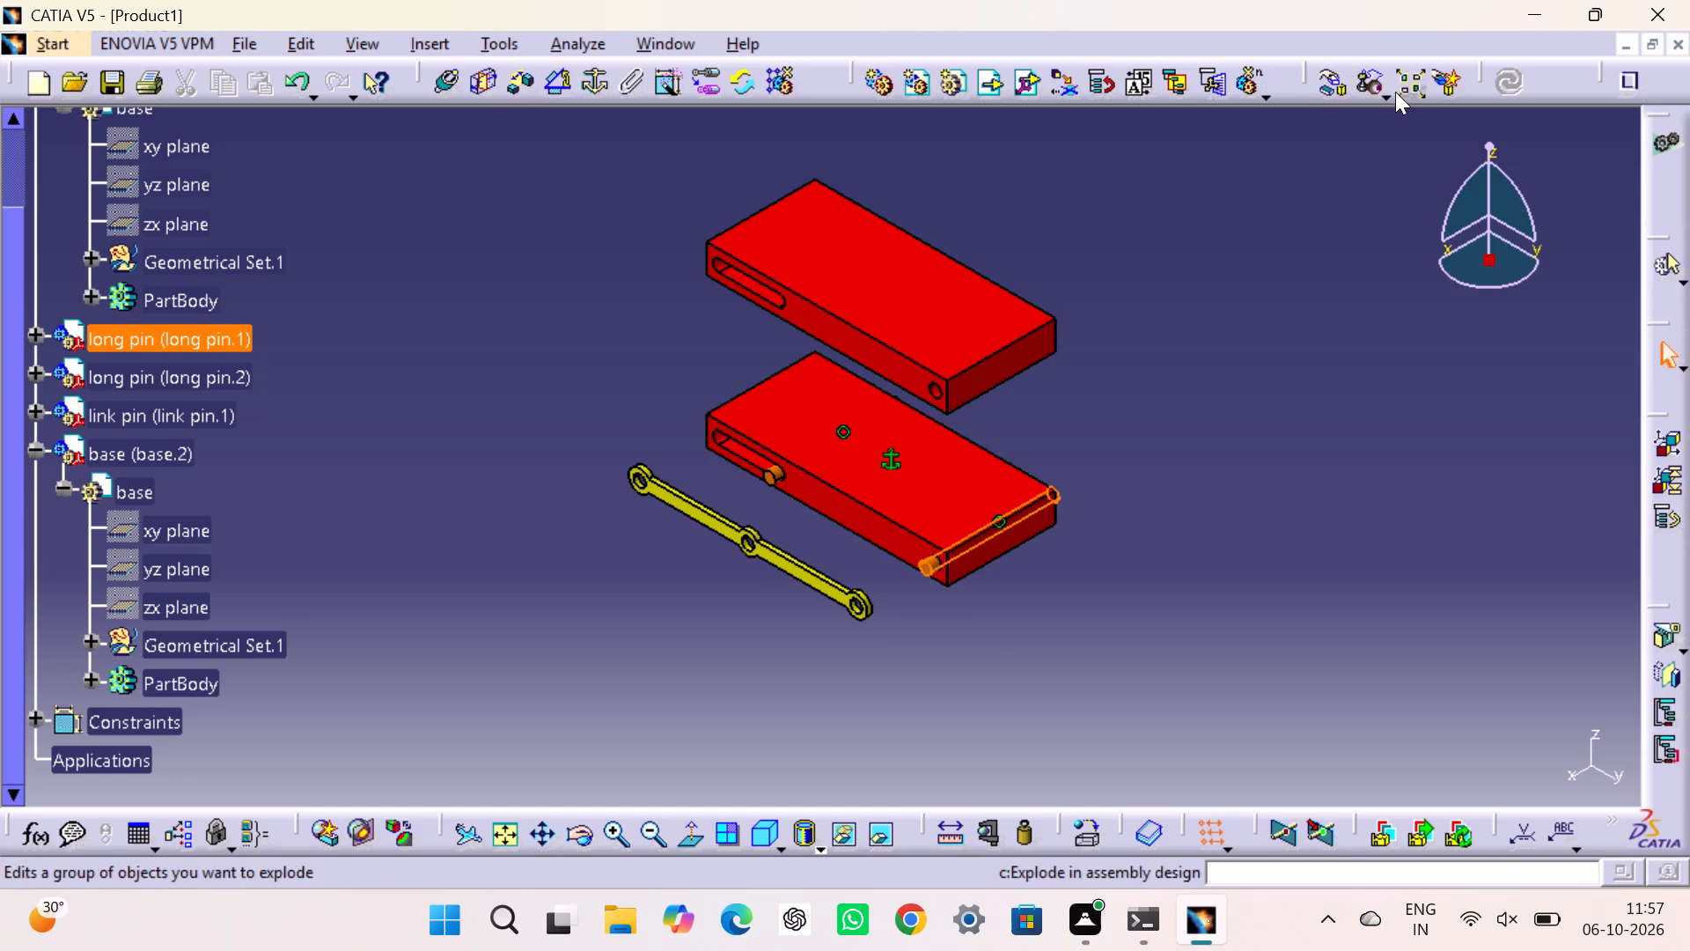
{"action": "left_click", "coordinate": [1247, 83]}
{"action": "left_click", "coordinate": [1192, 372]}
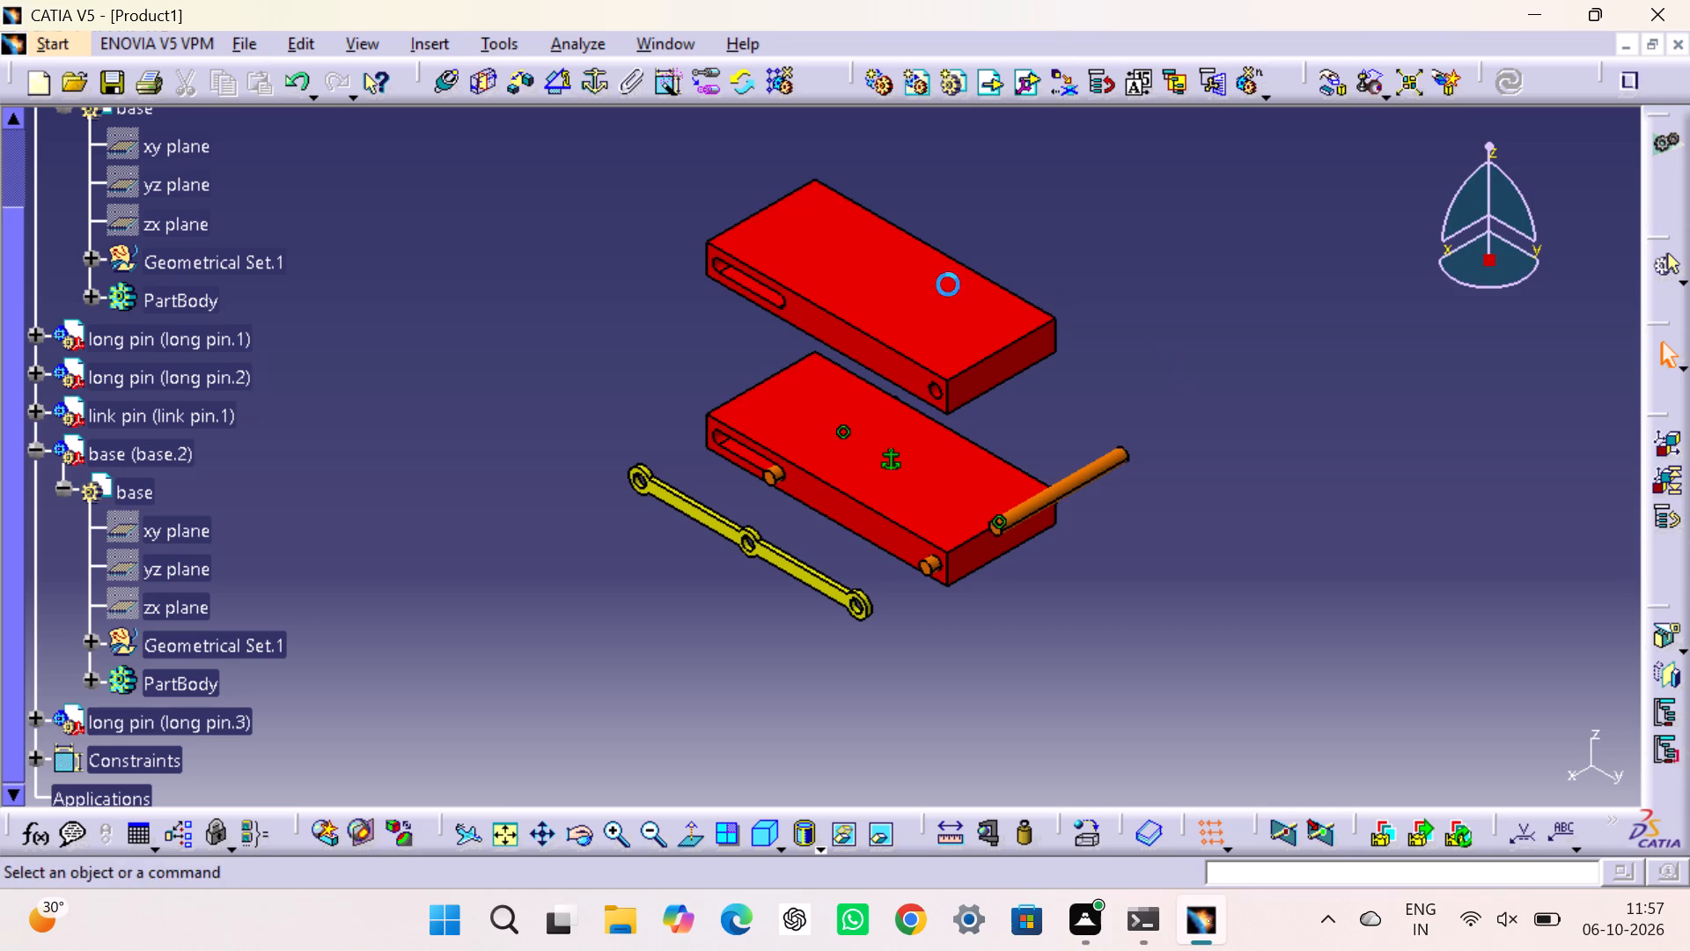
Add a coincidence constraint between the new long pin's axis and the upper base's round hole axis, and update the assembly.
{"action": "left_click", "coordinate": [451, 76]}
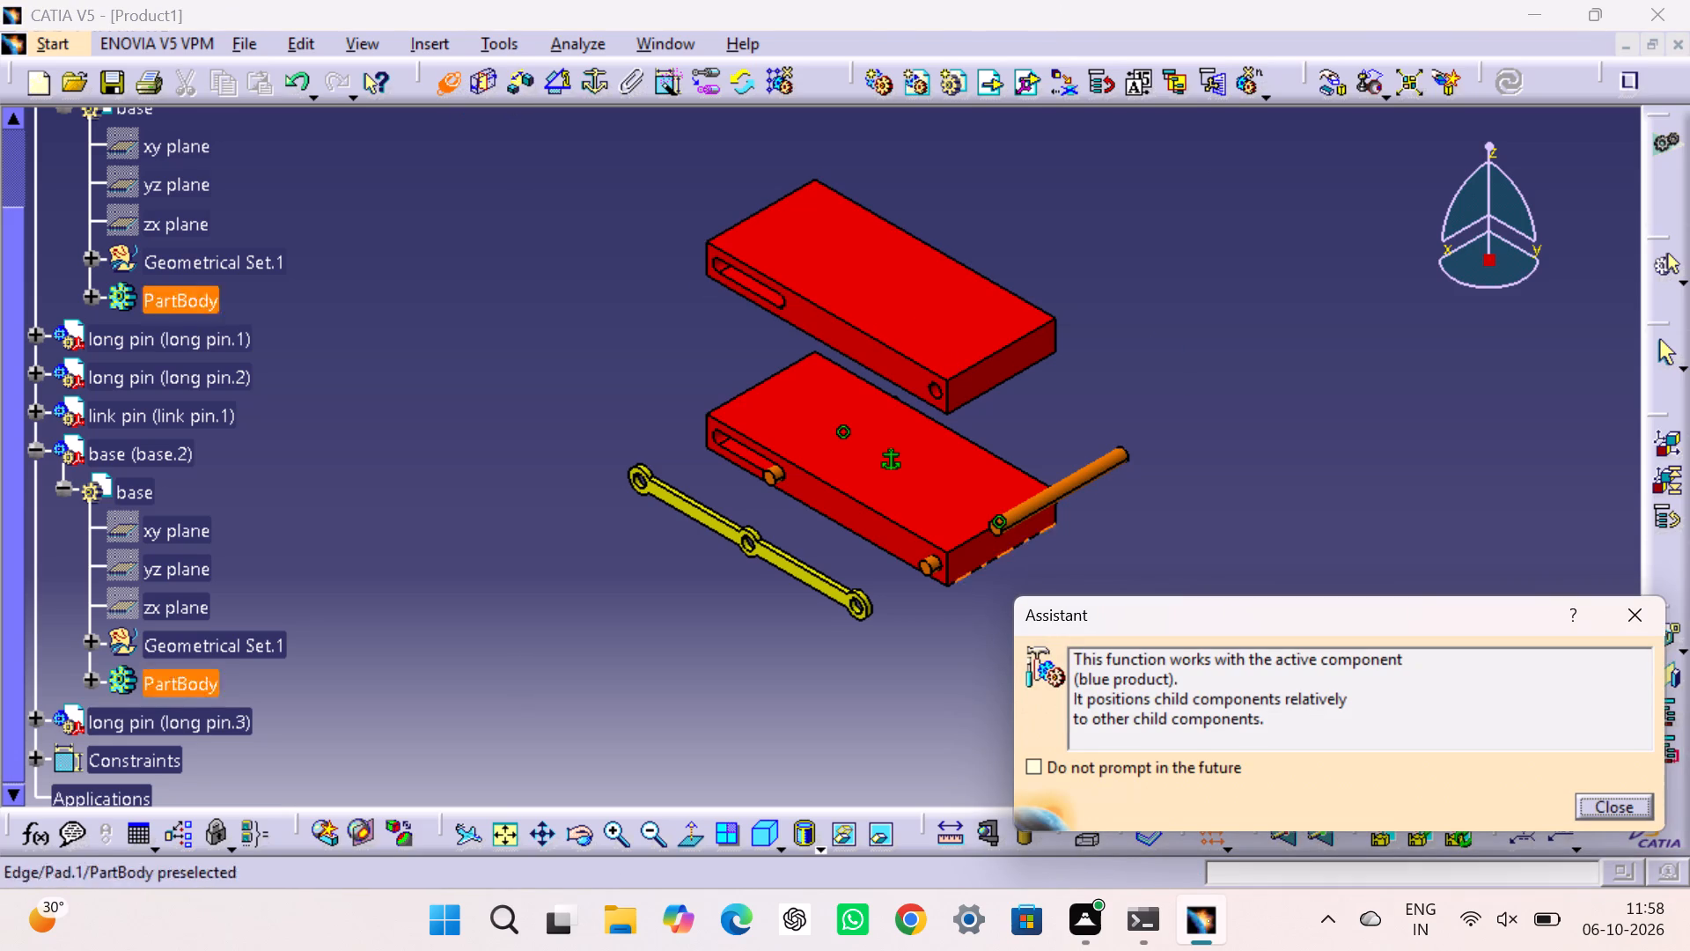
{"action": "left_click", "coordinate": [1064, 488]}
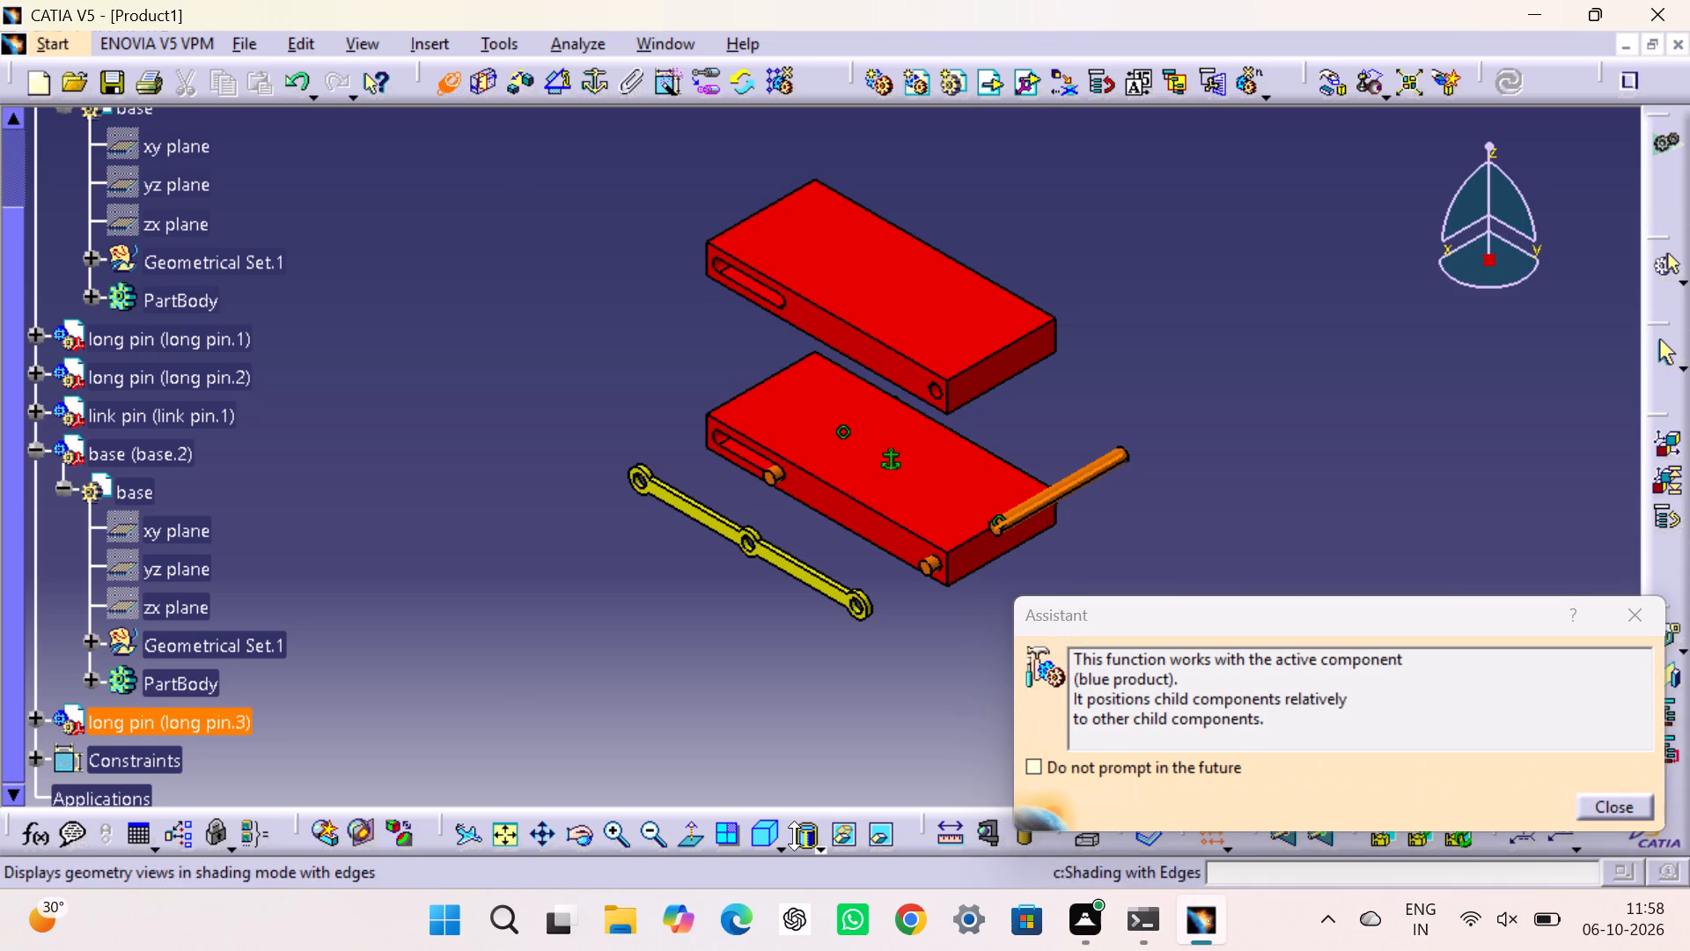
{"action": "triple_click", "coordinate": [617, 823]}
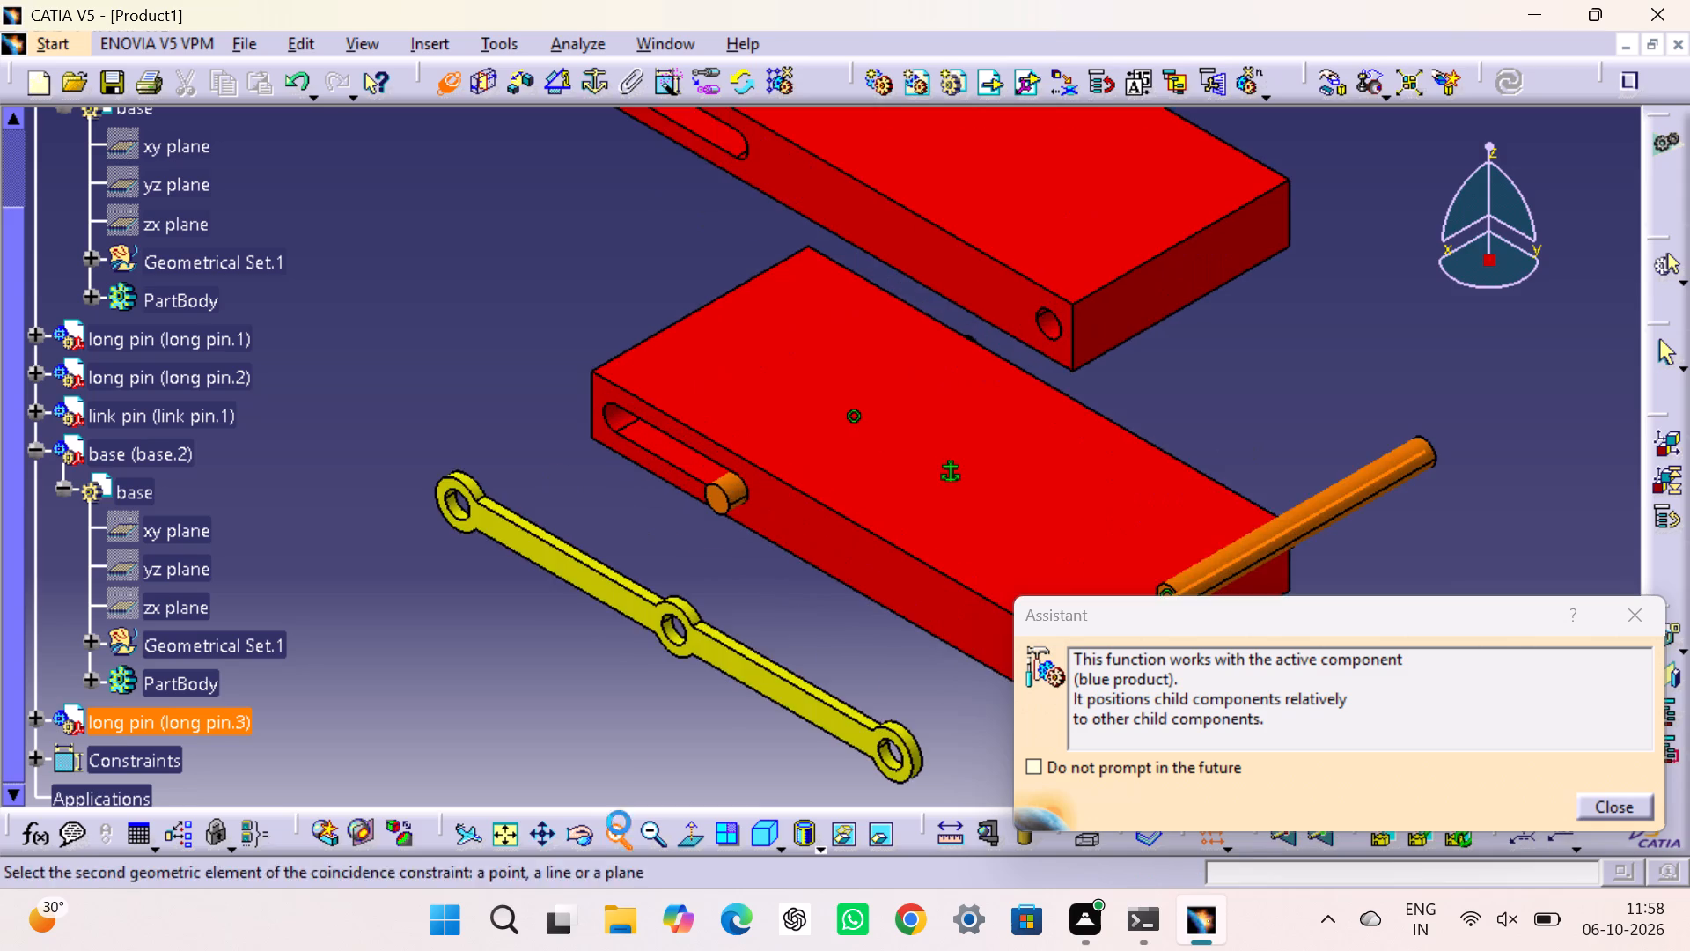
{"action": "left_click", "coordinate": [1138, 263]}
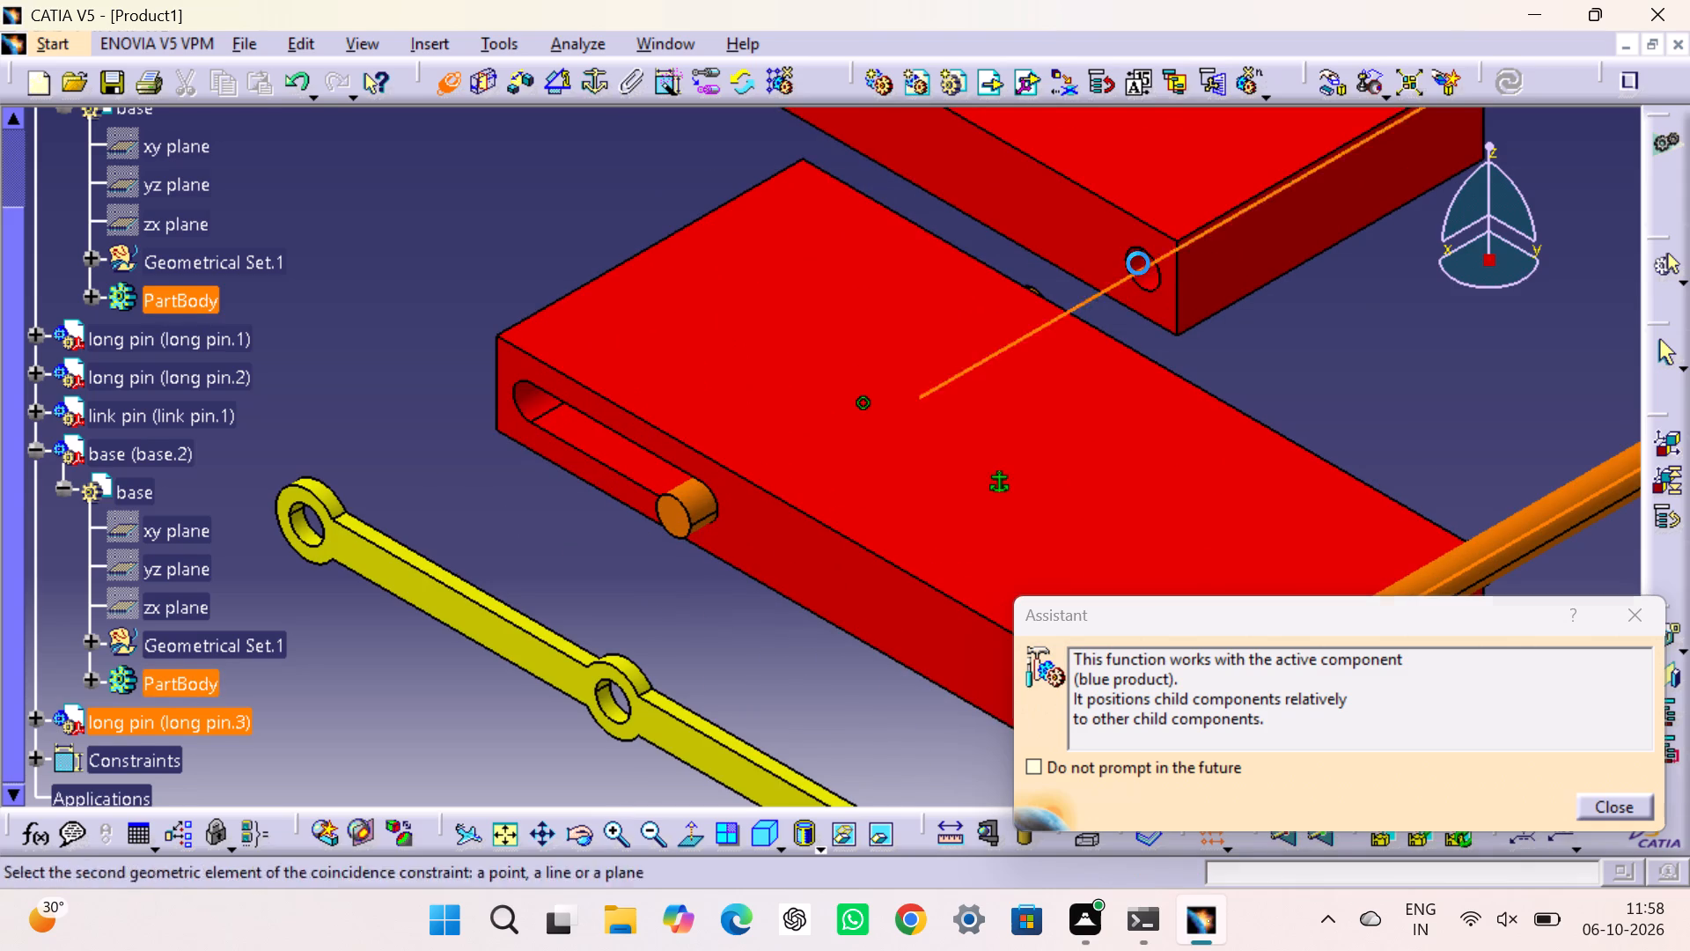
{"action": "left_click", "coordinate": [1509, 77]}
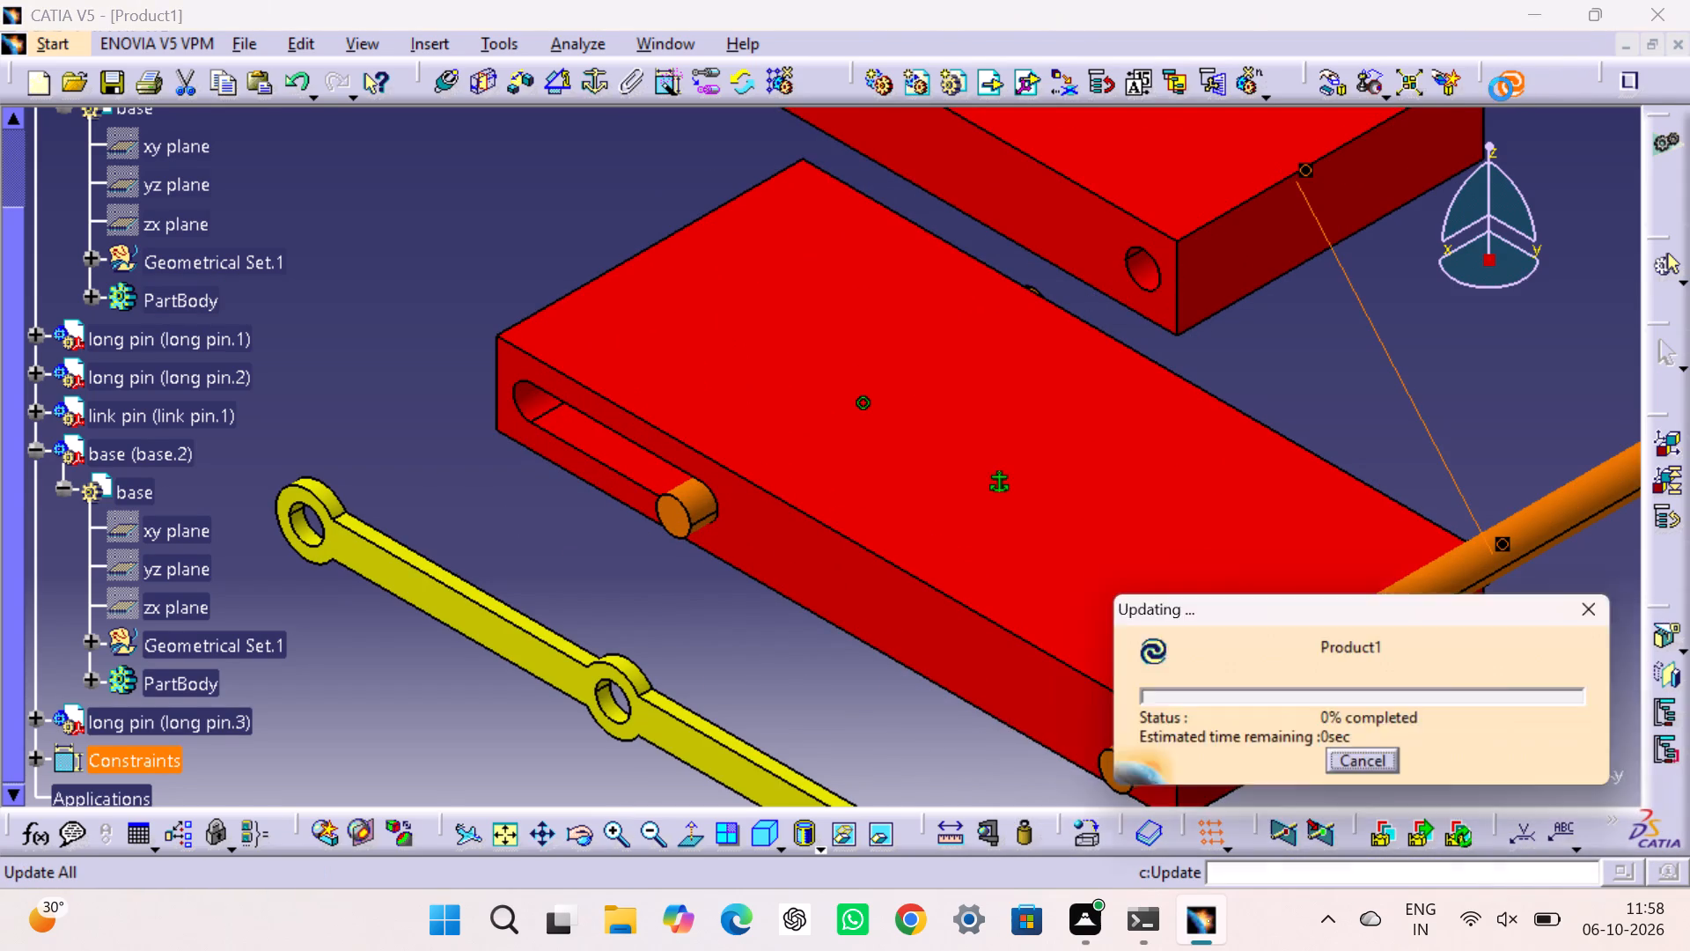
Examine the new long pin's position relative to the upper base's round hole.
{"action": "middle_click_drag", "start_coordinate": [1359, 419], "coordinate": [1193, 457]}
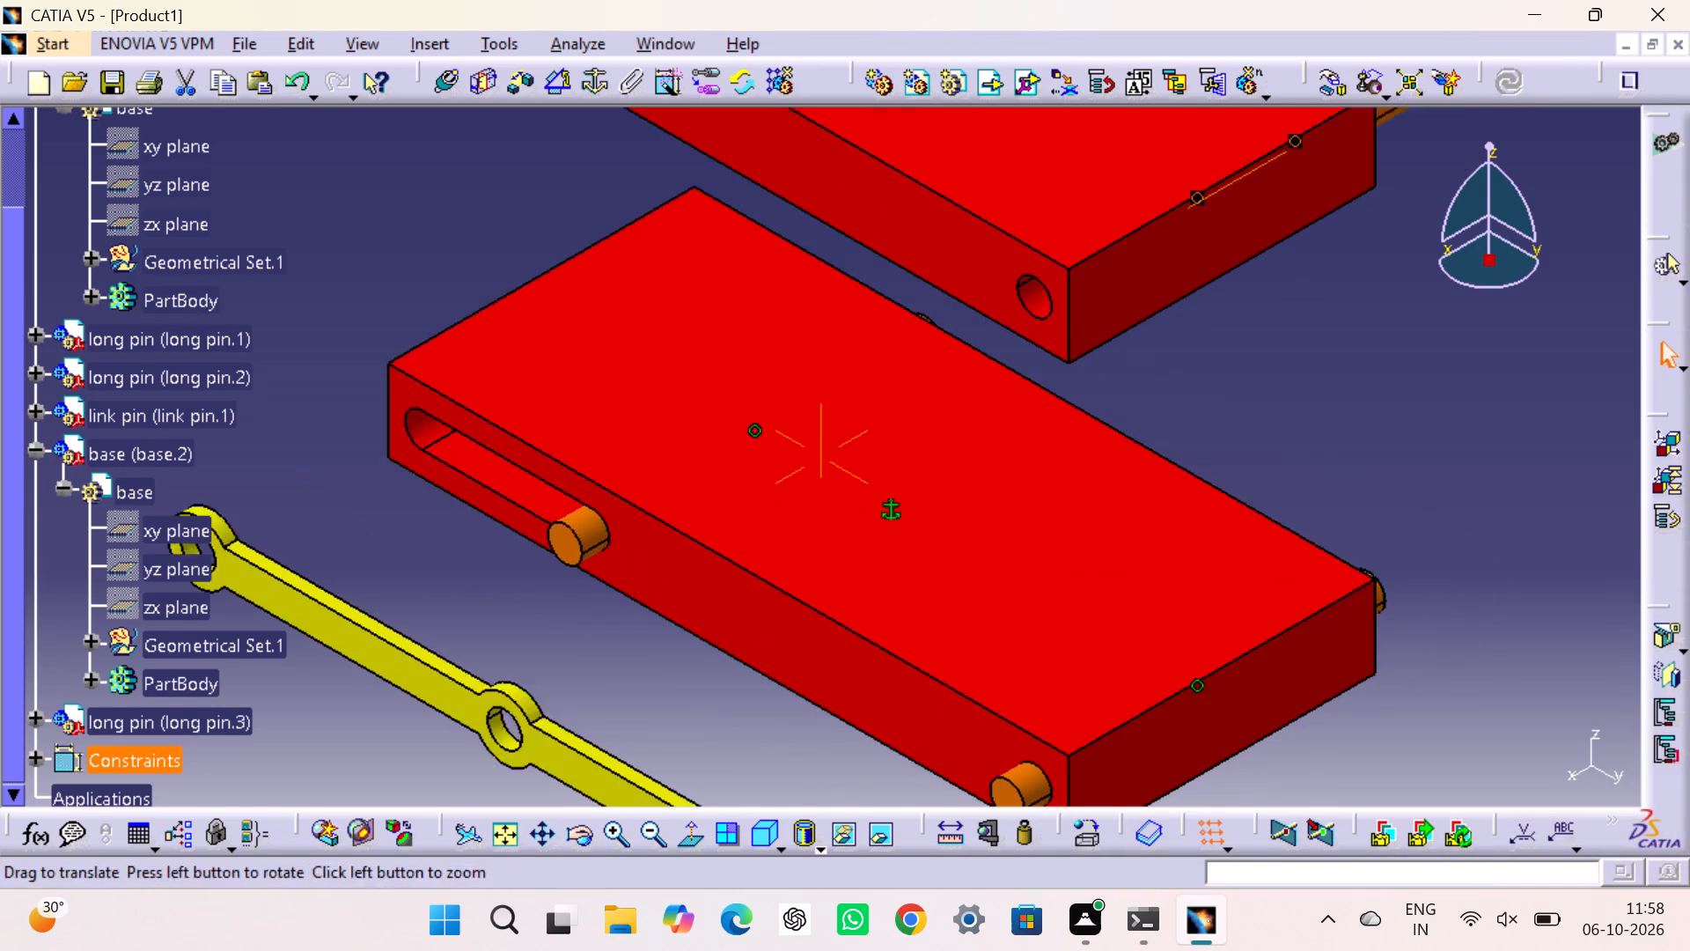
{"action": "middle_click_drag", "start_coordinate": [1193, 457], "coordinate": [1128, 621]}
{"action": "left_click_drag", "start_coordinate": [1318, 247], "coordinate": [1238, 306]}
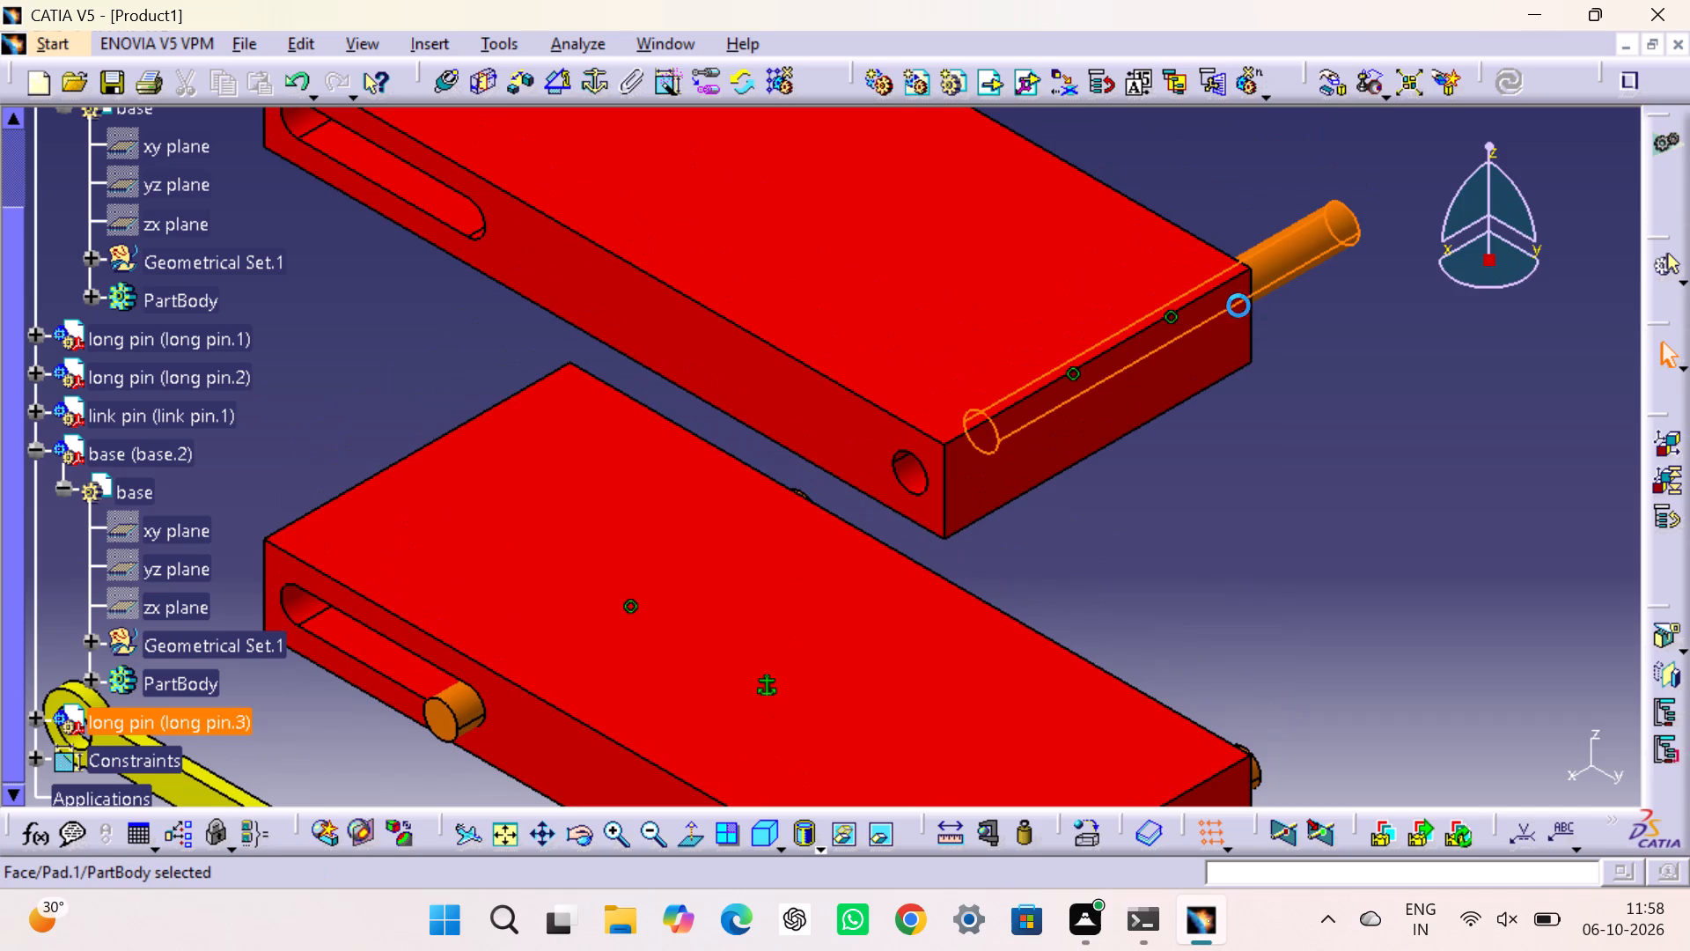
{"action": "left_click_drag", "start_coordinate": [1238, 306], "coordinate": [1175, 363]}
{"action": "left_click", "coordinate": [1348, 354]}
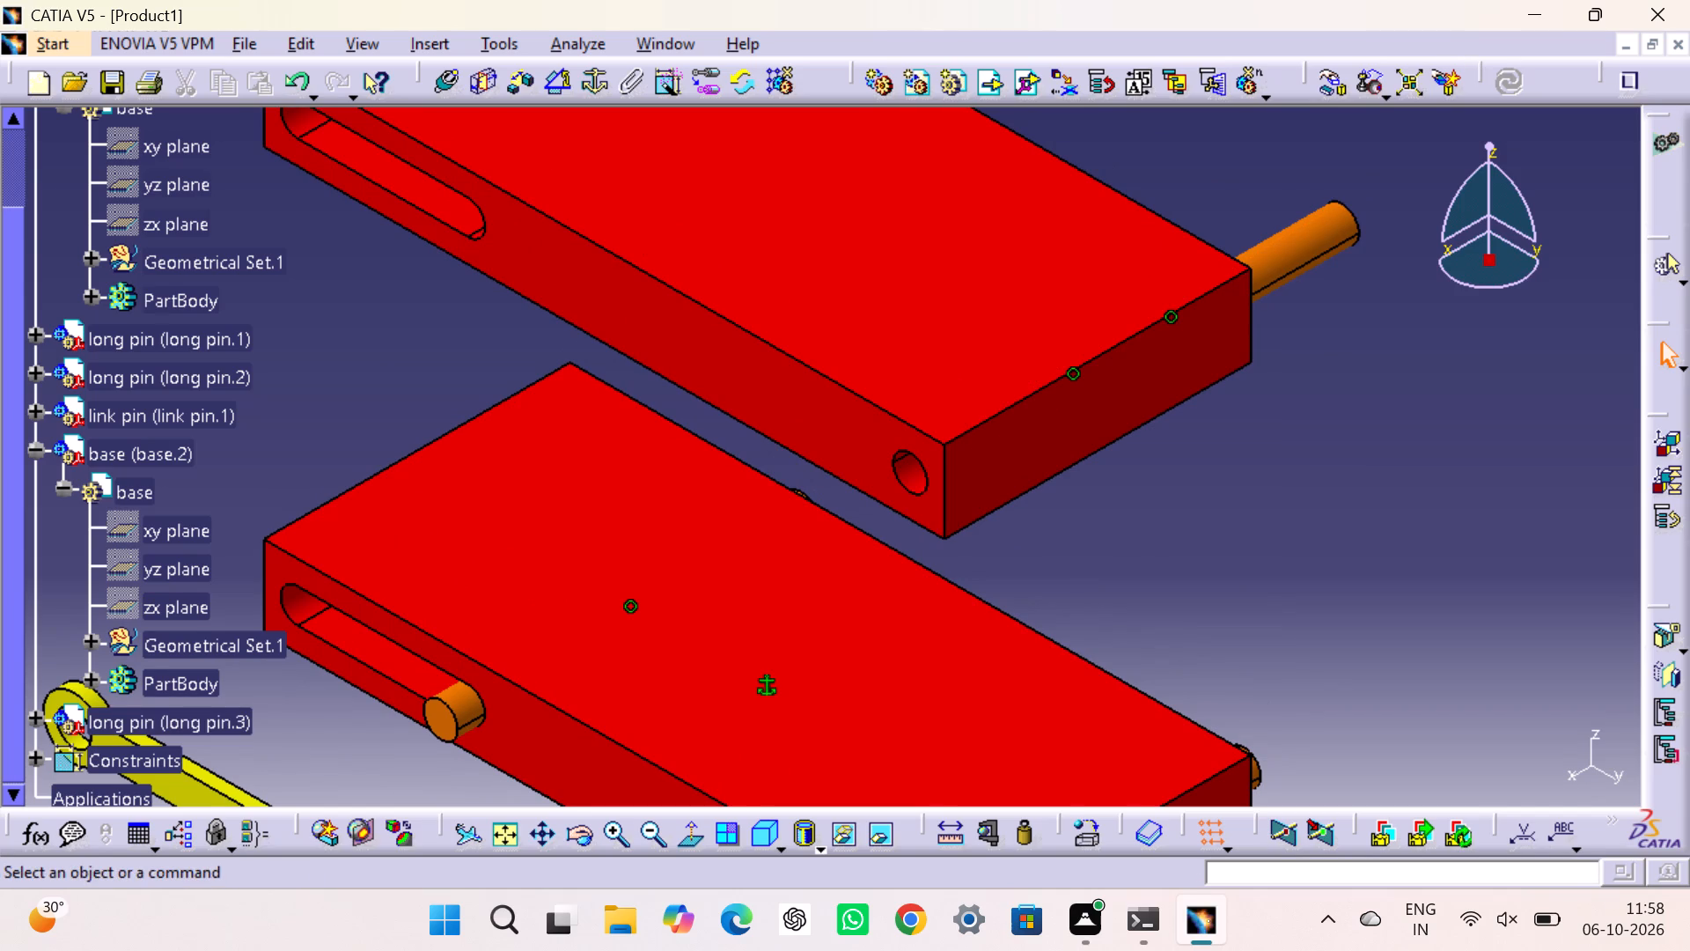
{"action": "middle_click_drag", "start_coordinate": [1123, 461], "coordinate": [1159, 371]}
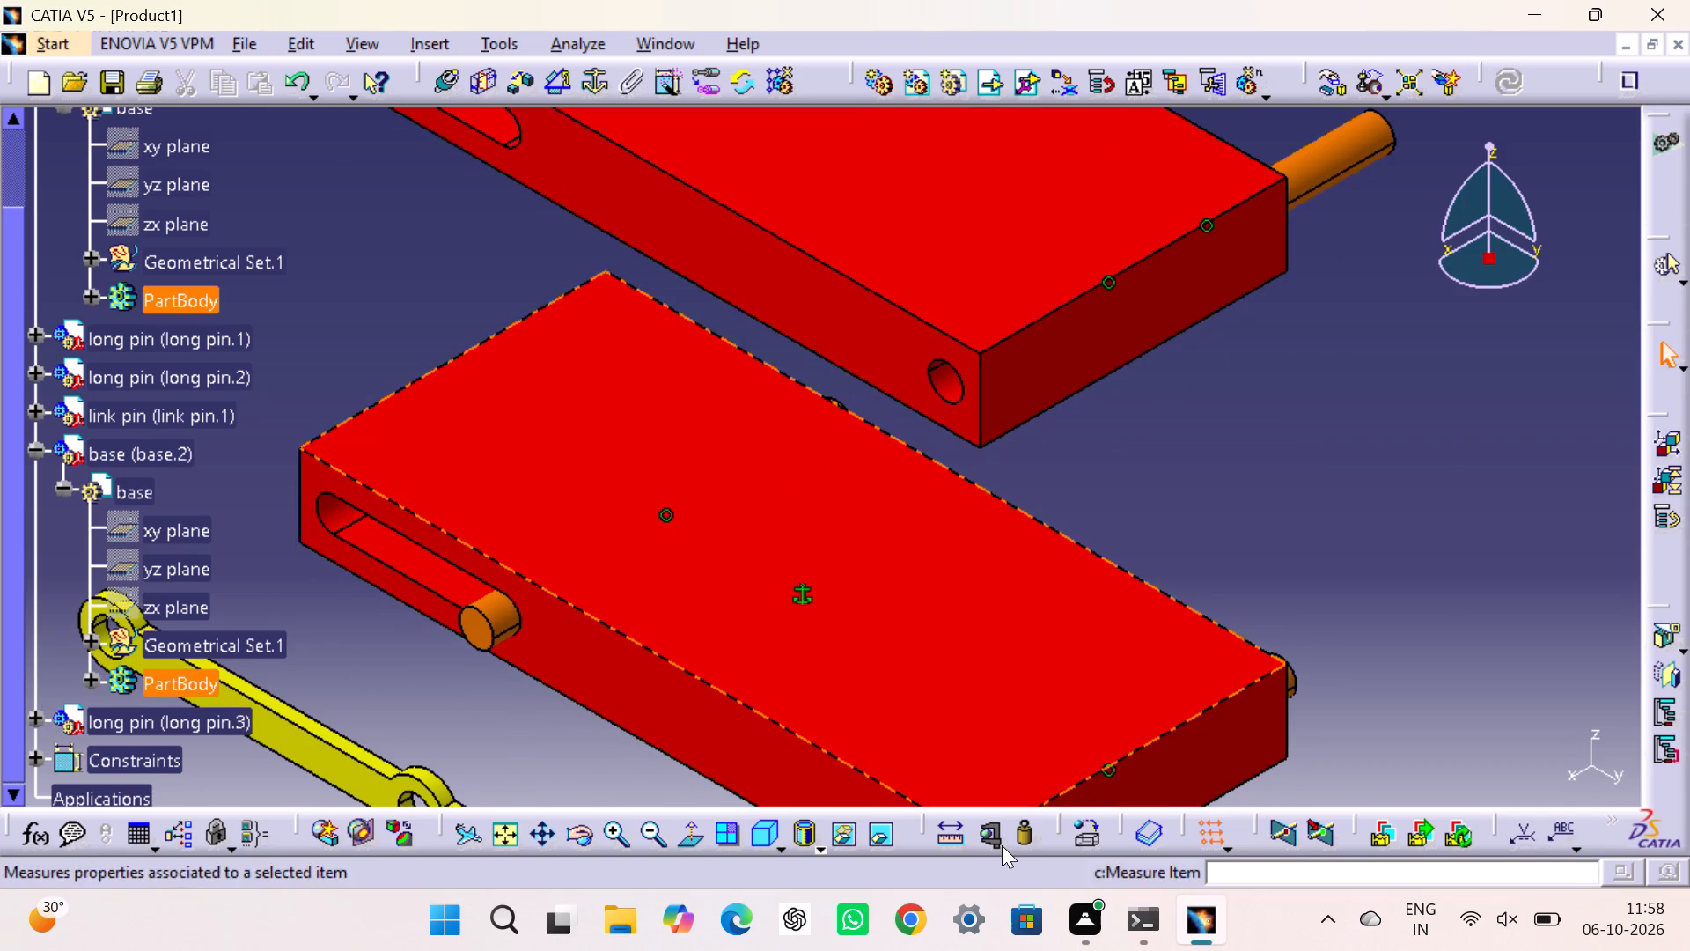
{"action": "left_click", "coordinate": [768, 832]}
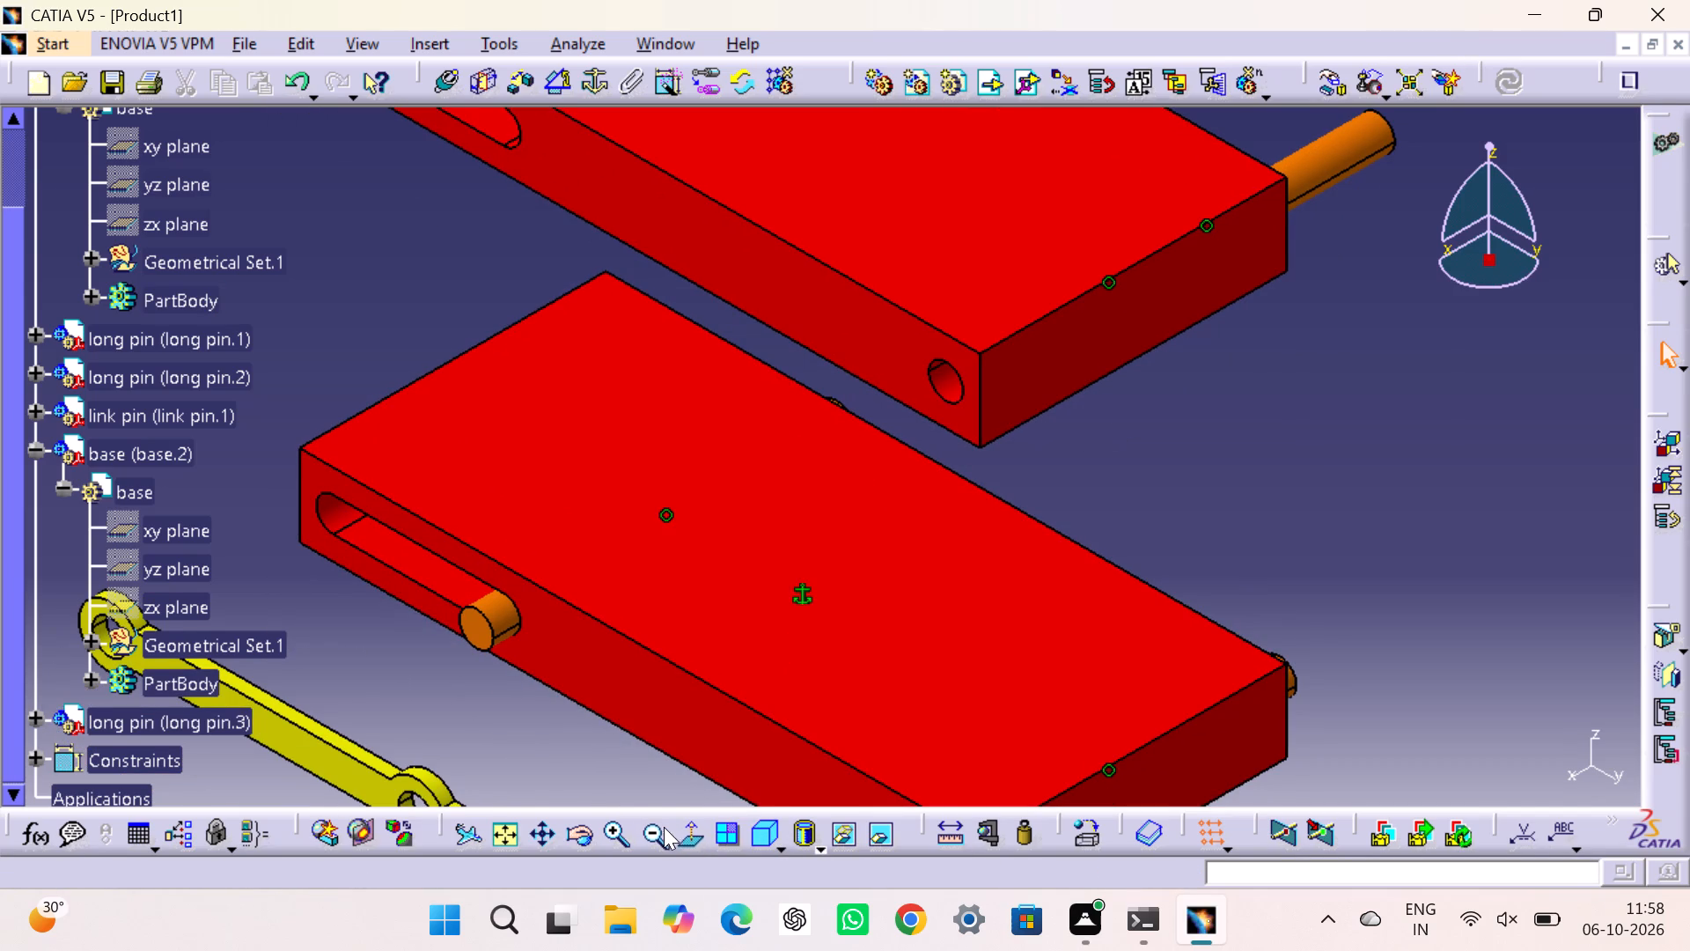
{"action": "left_click", "coordinate": [513, 822]}
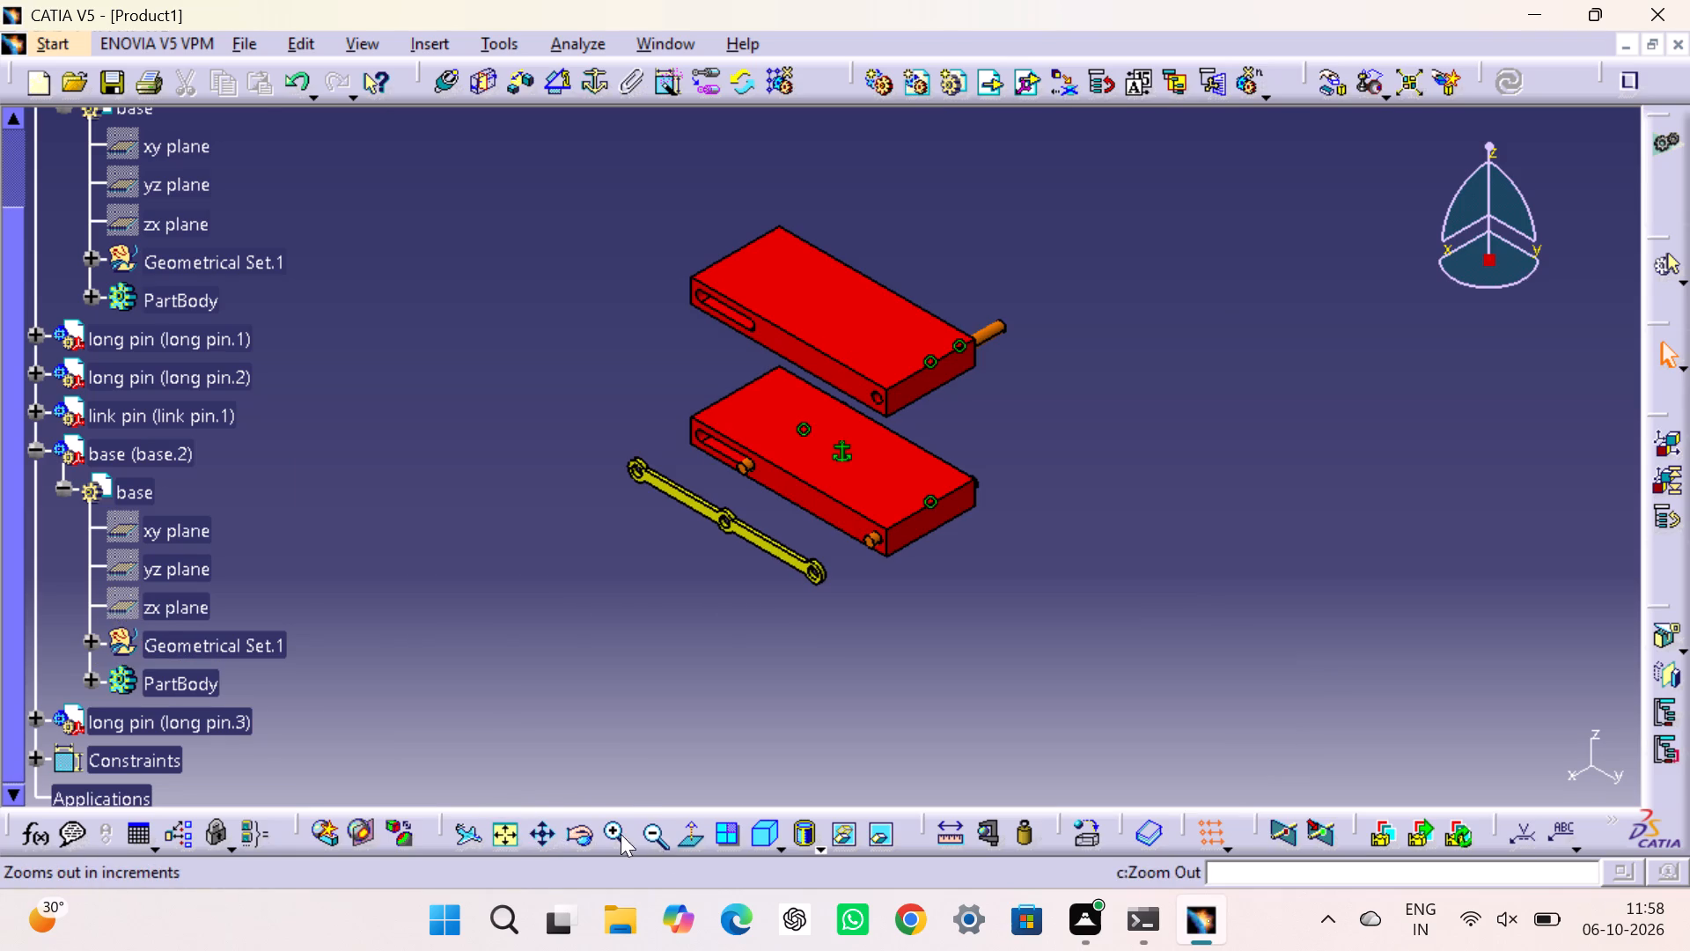
{"action": "double_click", "coordinate": [608, 825]}
{"action": "middle_click_drag", "start_coordinate": [1048, 434], "coordinate": [1062, 457]}
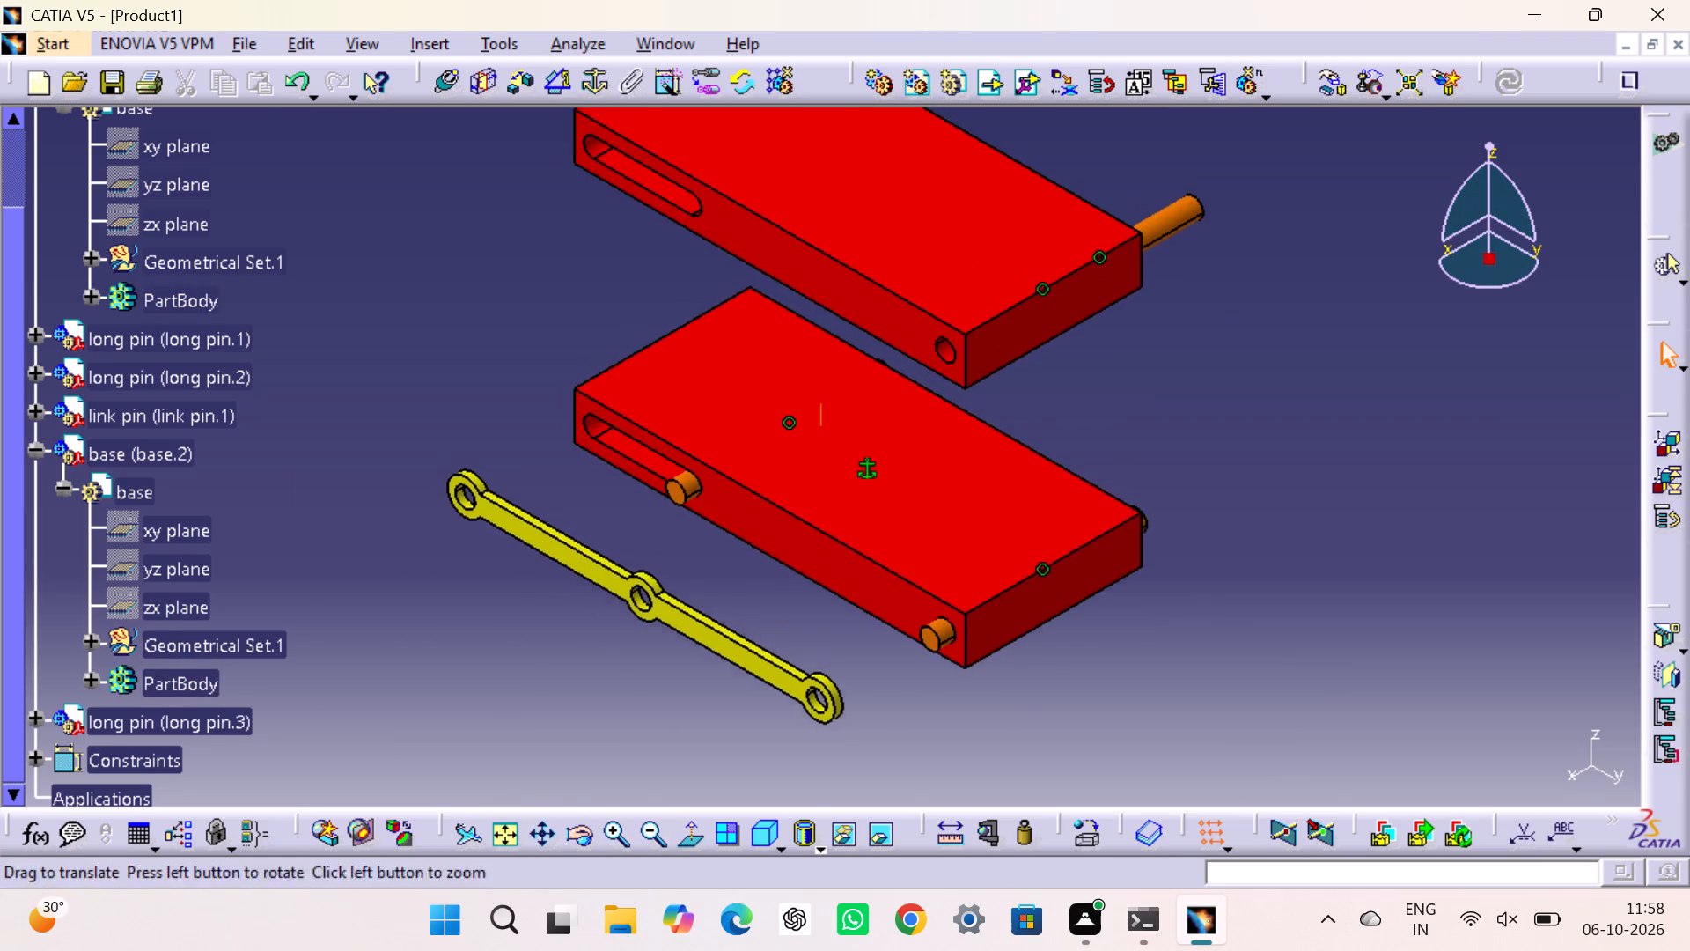
{"action": "middle_click_drag", "start_coordinate": [1062, 457], "coordinate": [909, 662]}
{"action": "left_click", "coordinate": [1172, 551]}
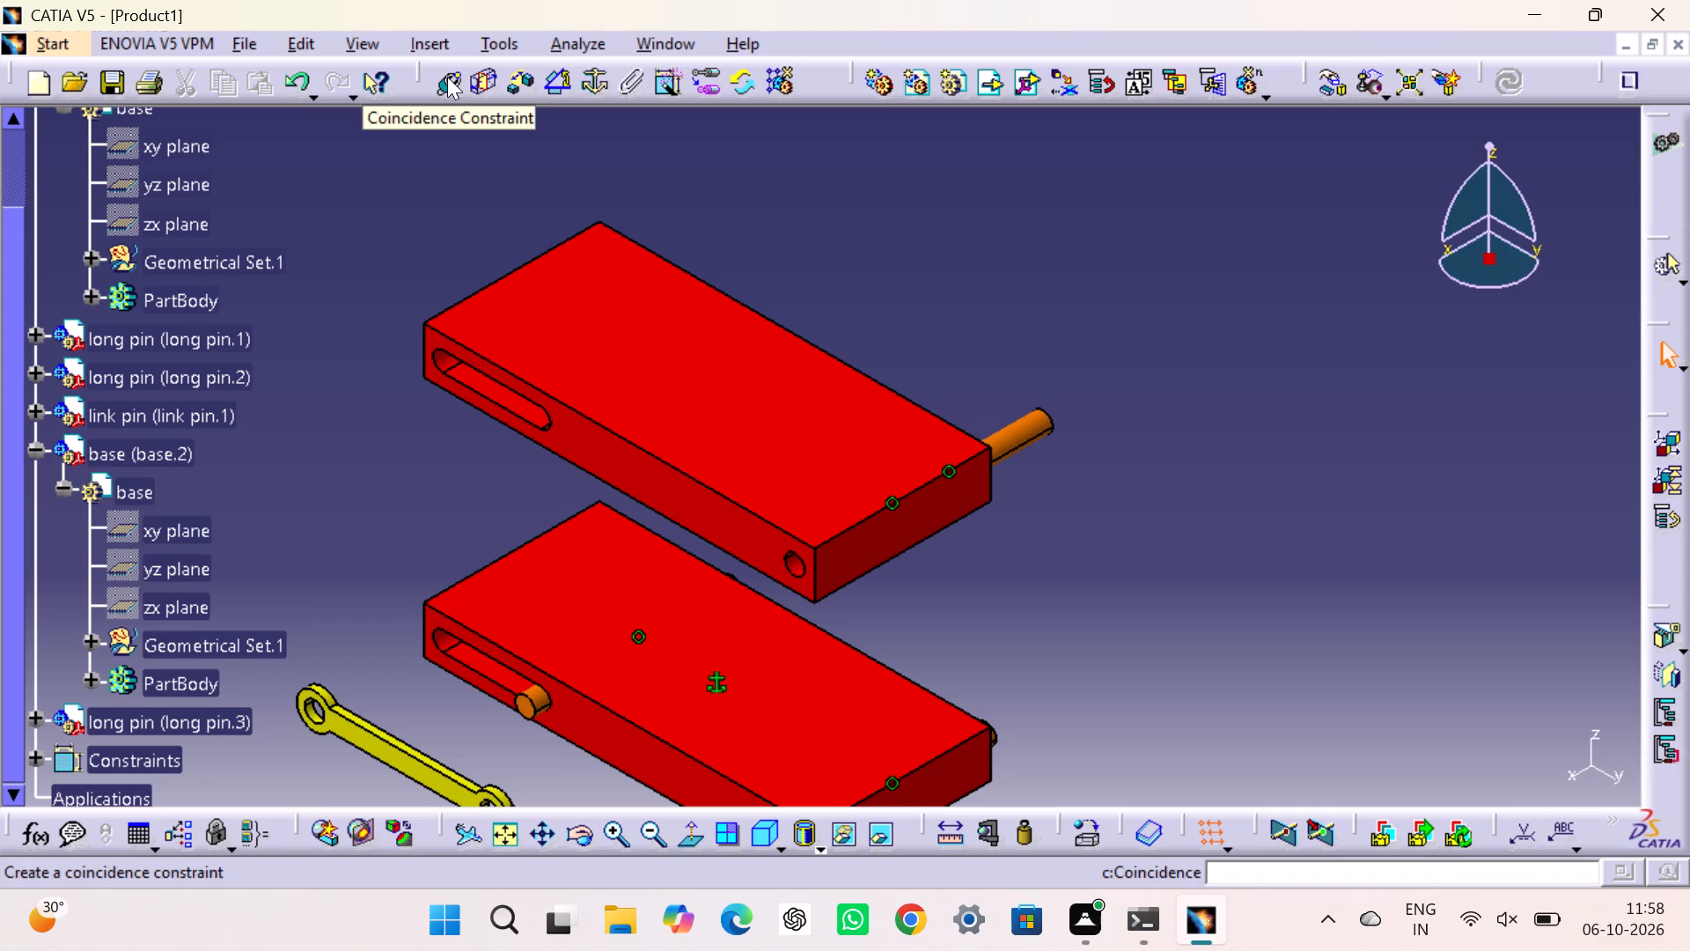
Add a 0 deg angle constraint between the xy plane of base.1 and the xy plane of long pin.3.
{"action": "left_click", "coordinate": [549, 82]}
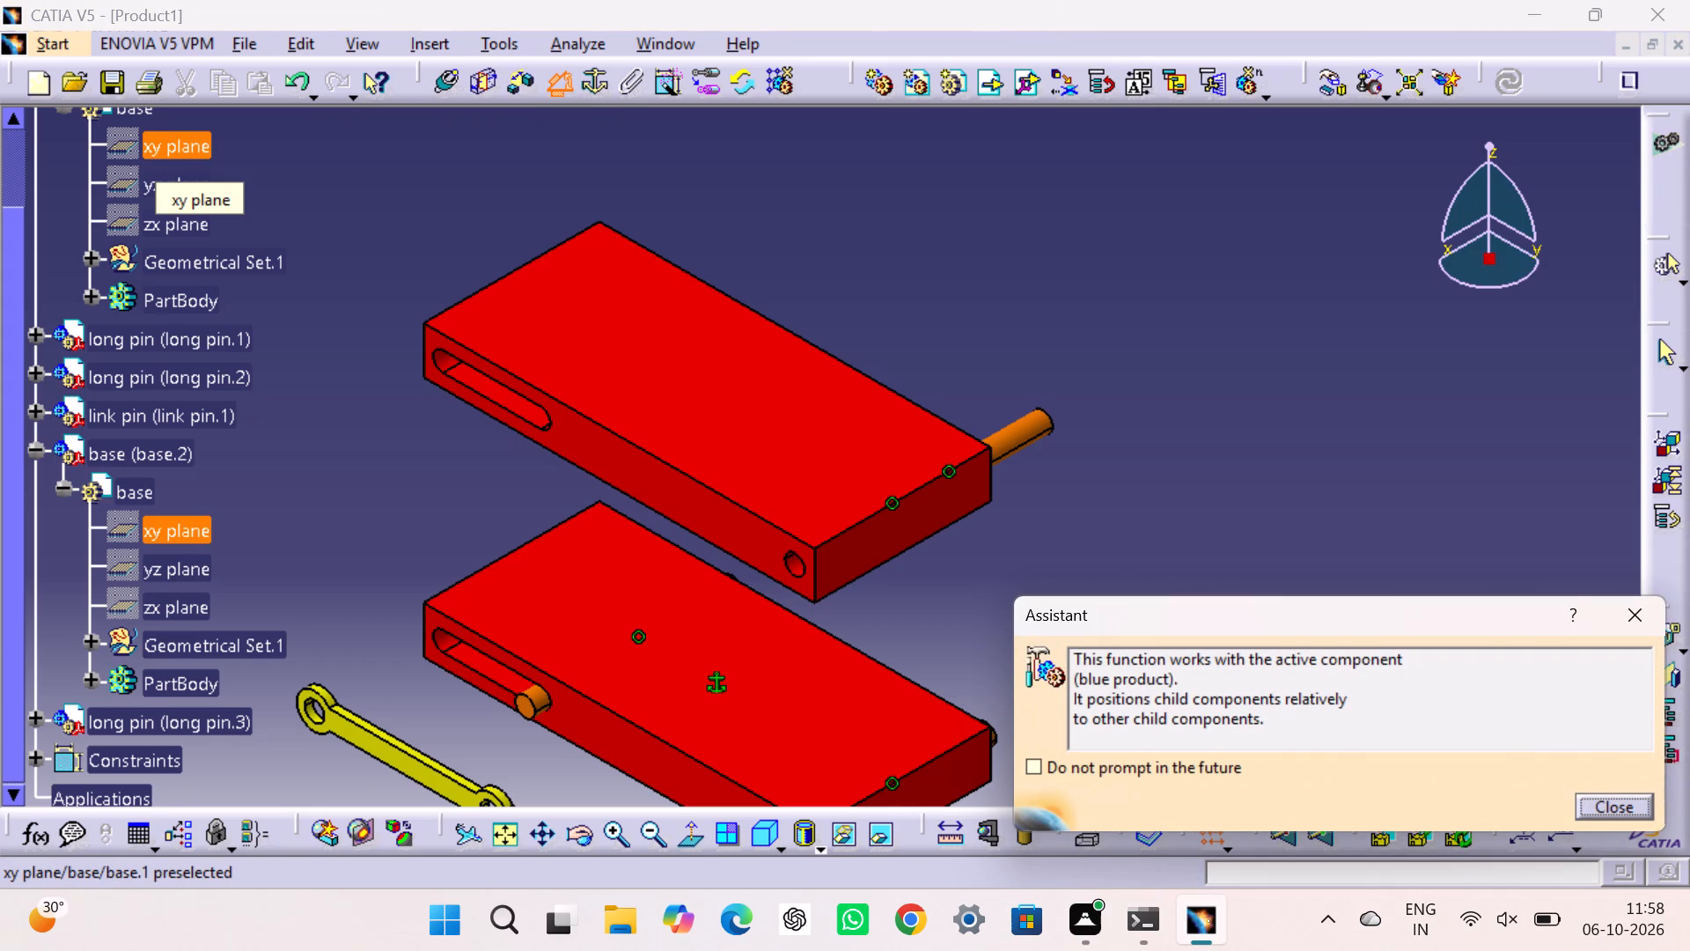
{"action": "left_click", "coordinate": [36, 441]}
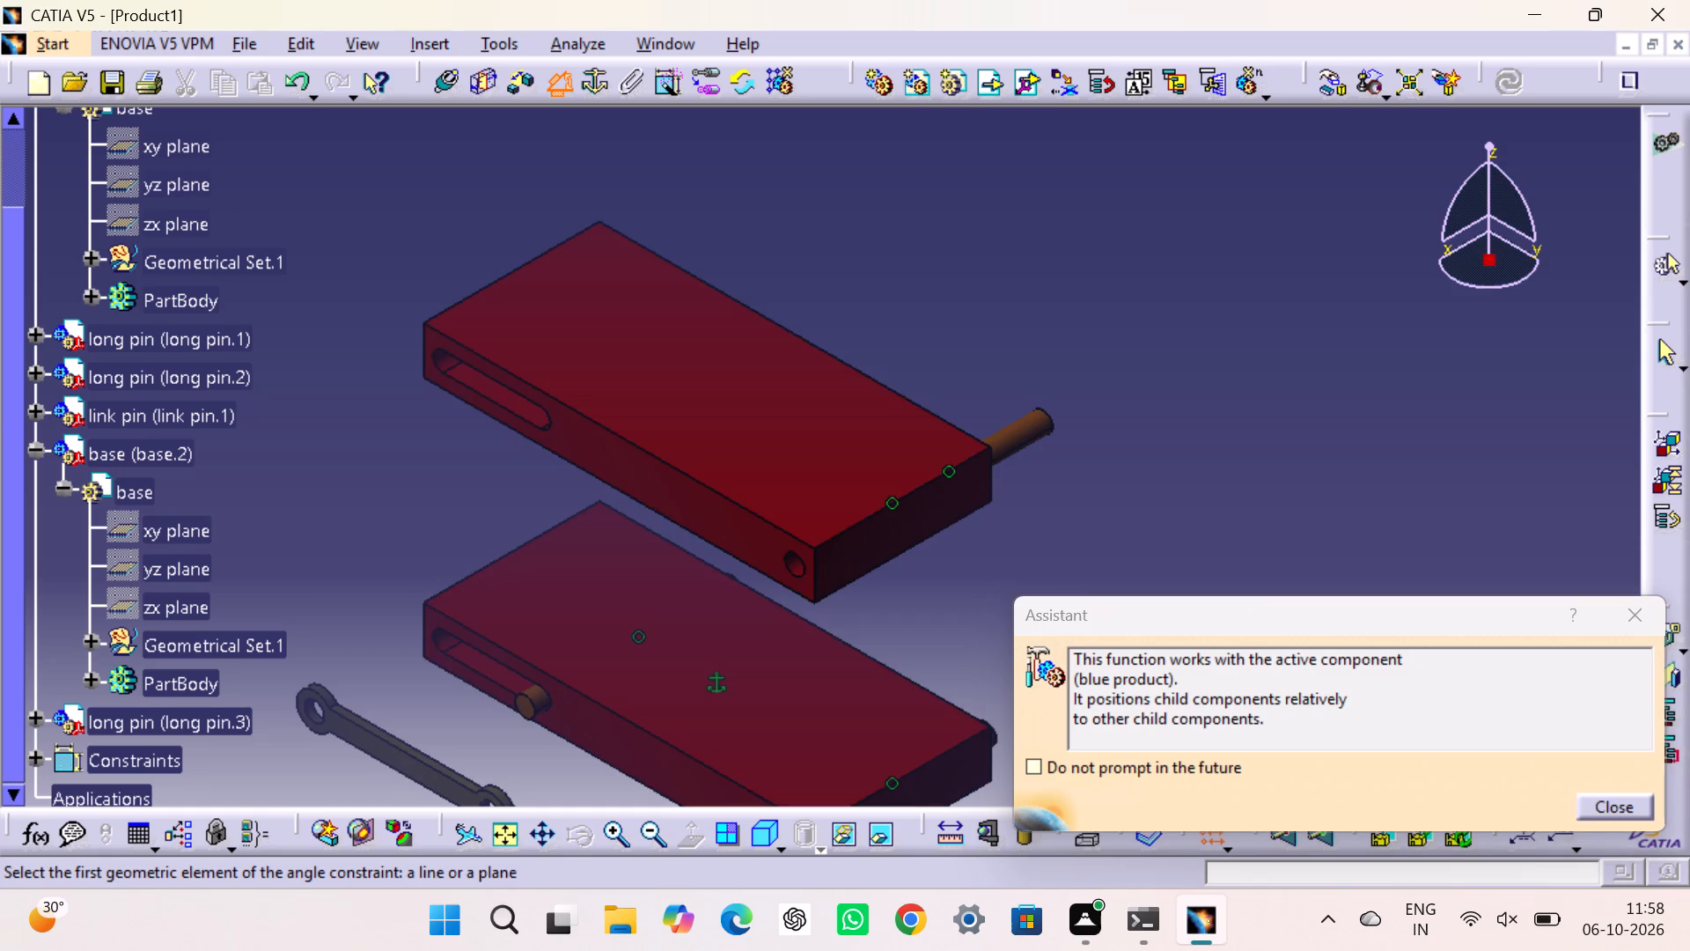
{"action": "left_click", "coordinate": [36, 441]}
{"action": "left_click", "coordinate": [33, 451]}
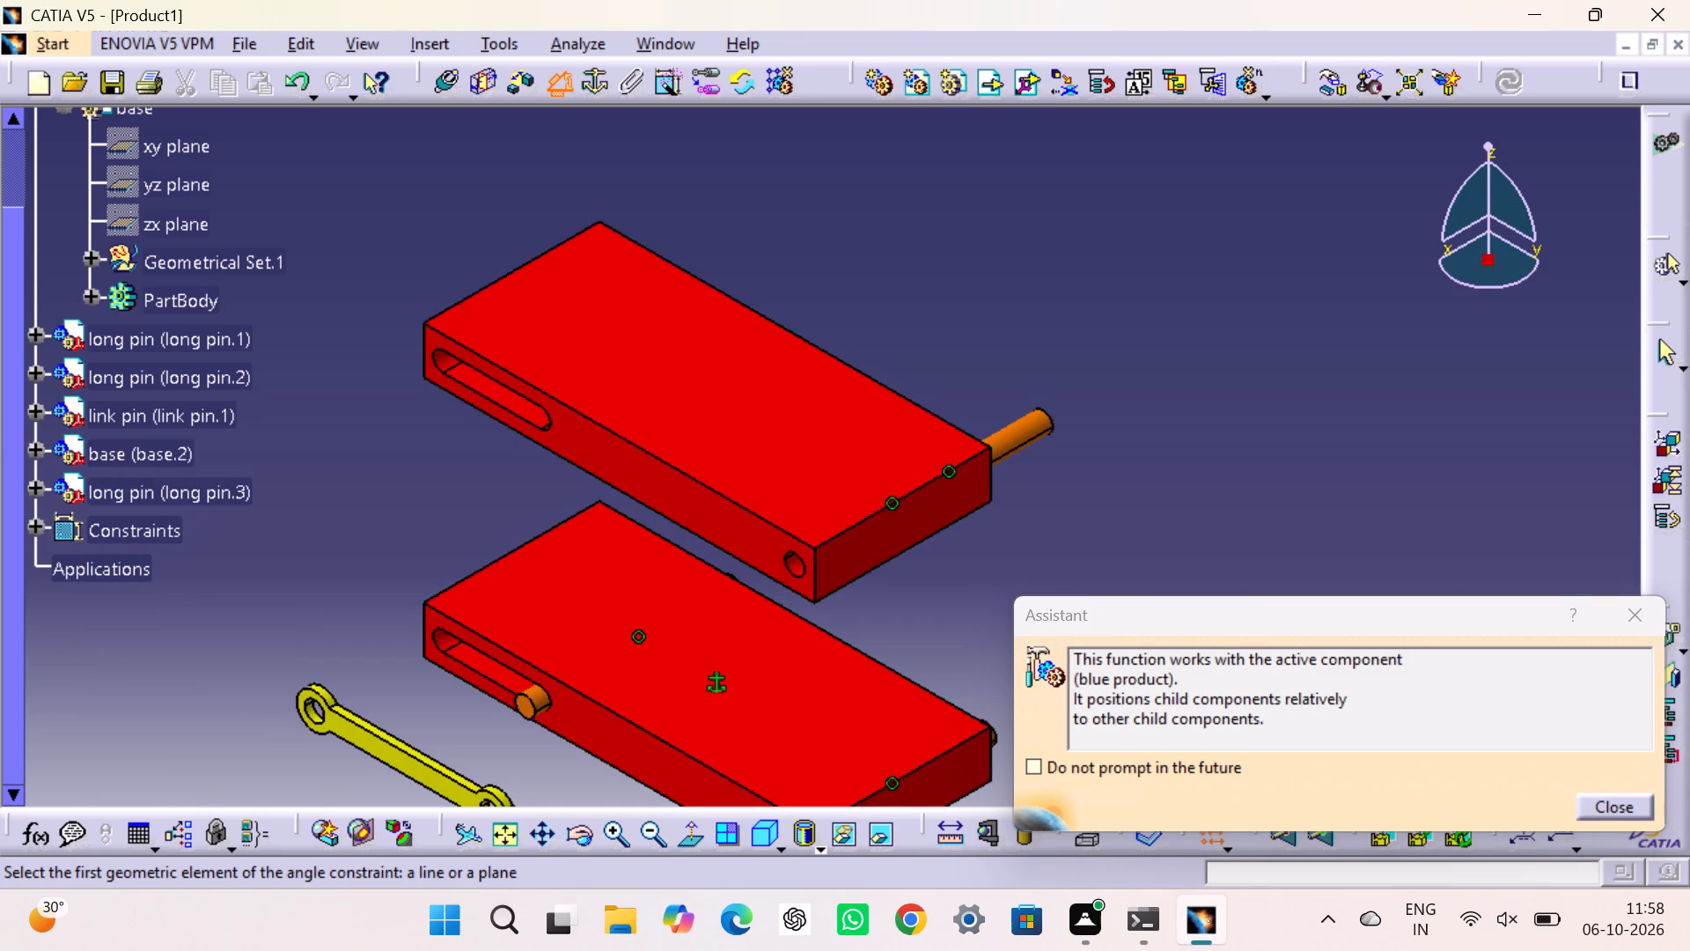
{"action": "left_click", "coordinate": [33, 487]}
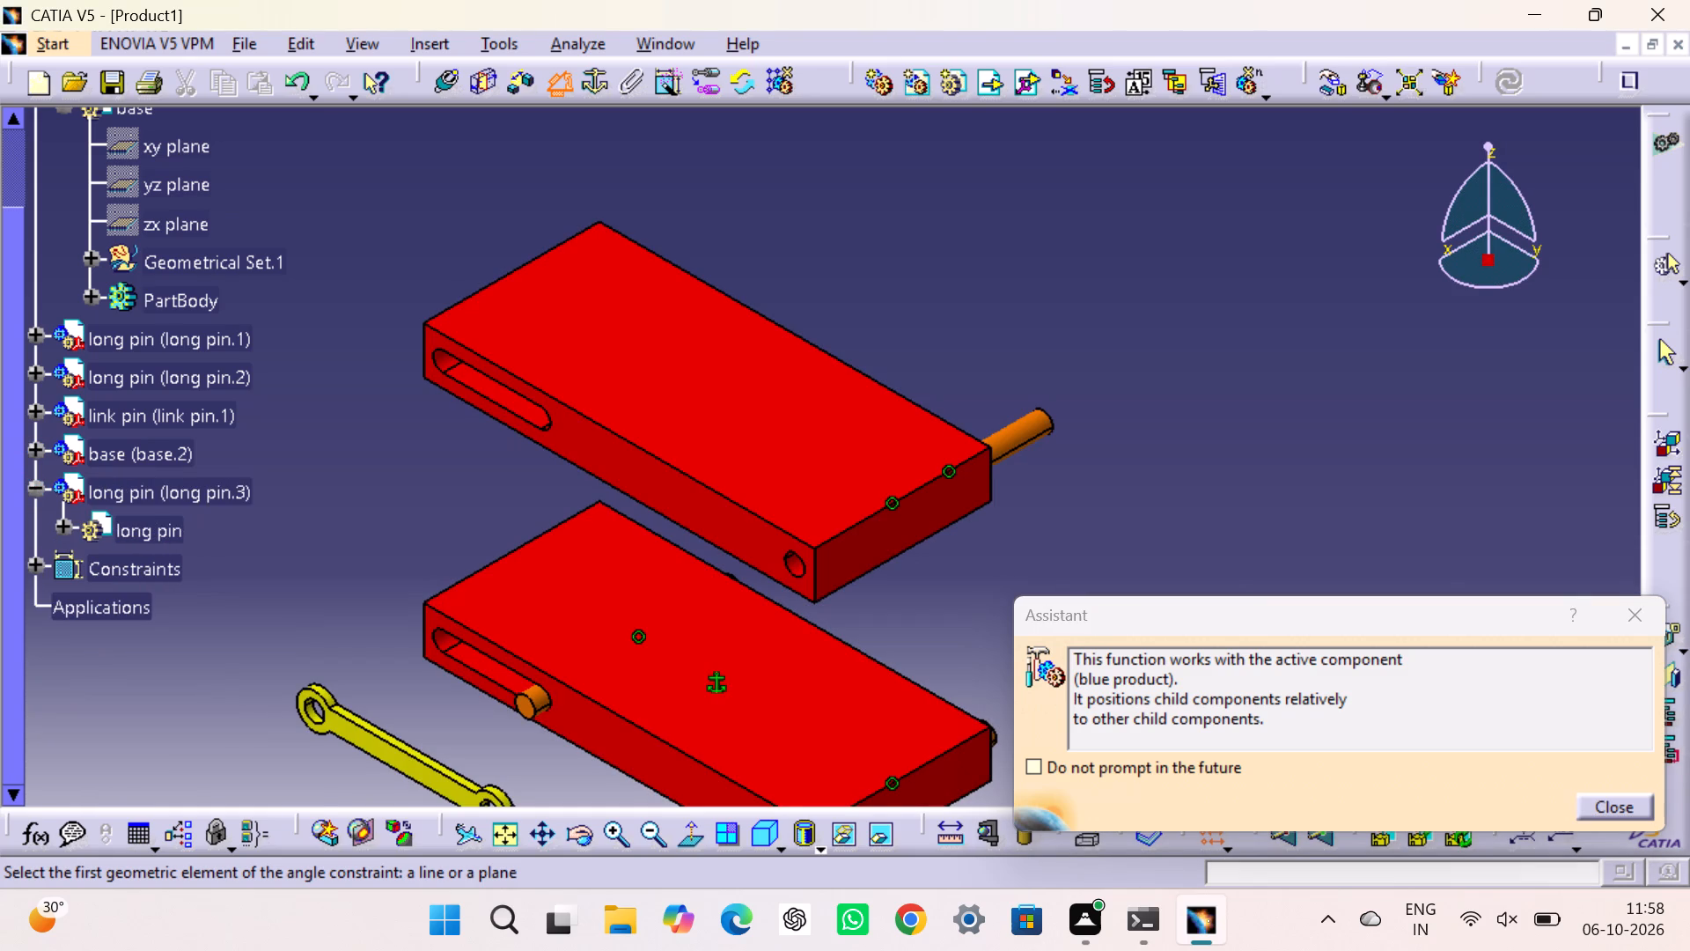
{"action": "left_click", "coordinate": [64, 523]}
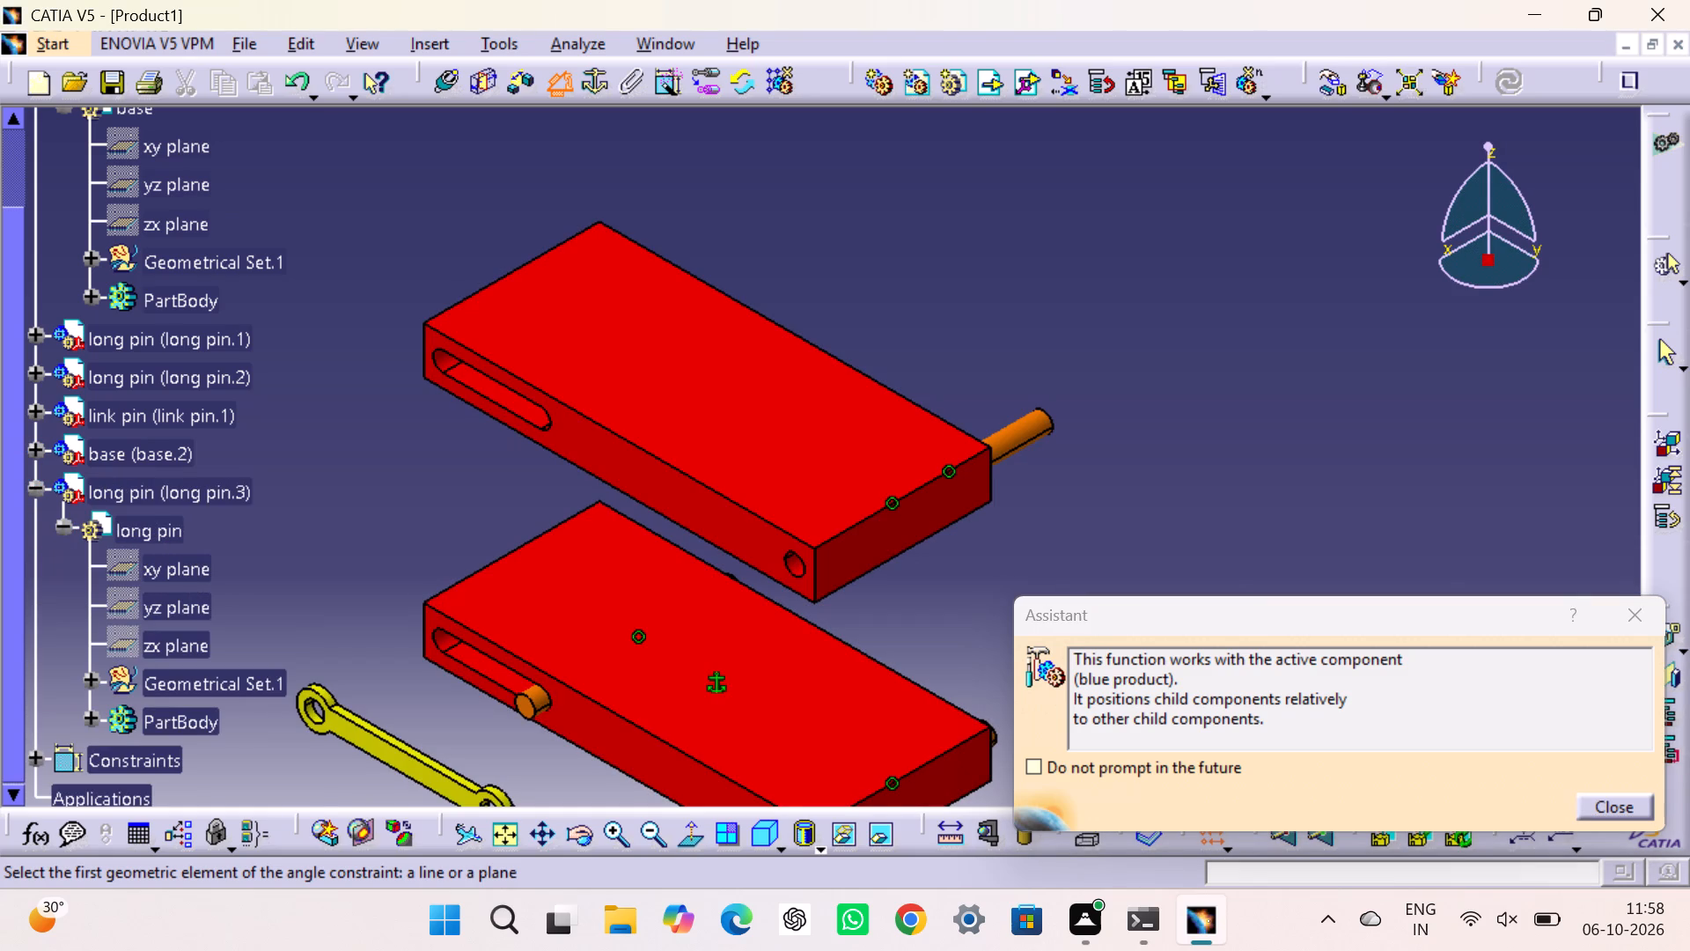
{"action": "left_click", "coordinate": [195, 142]}
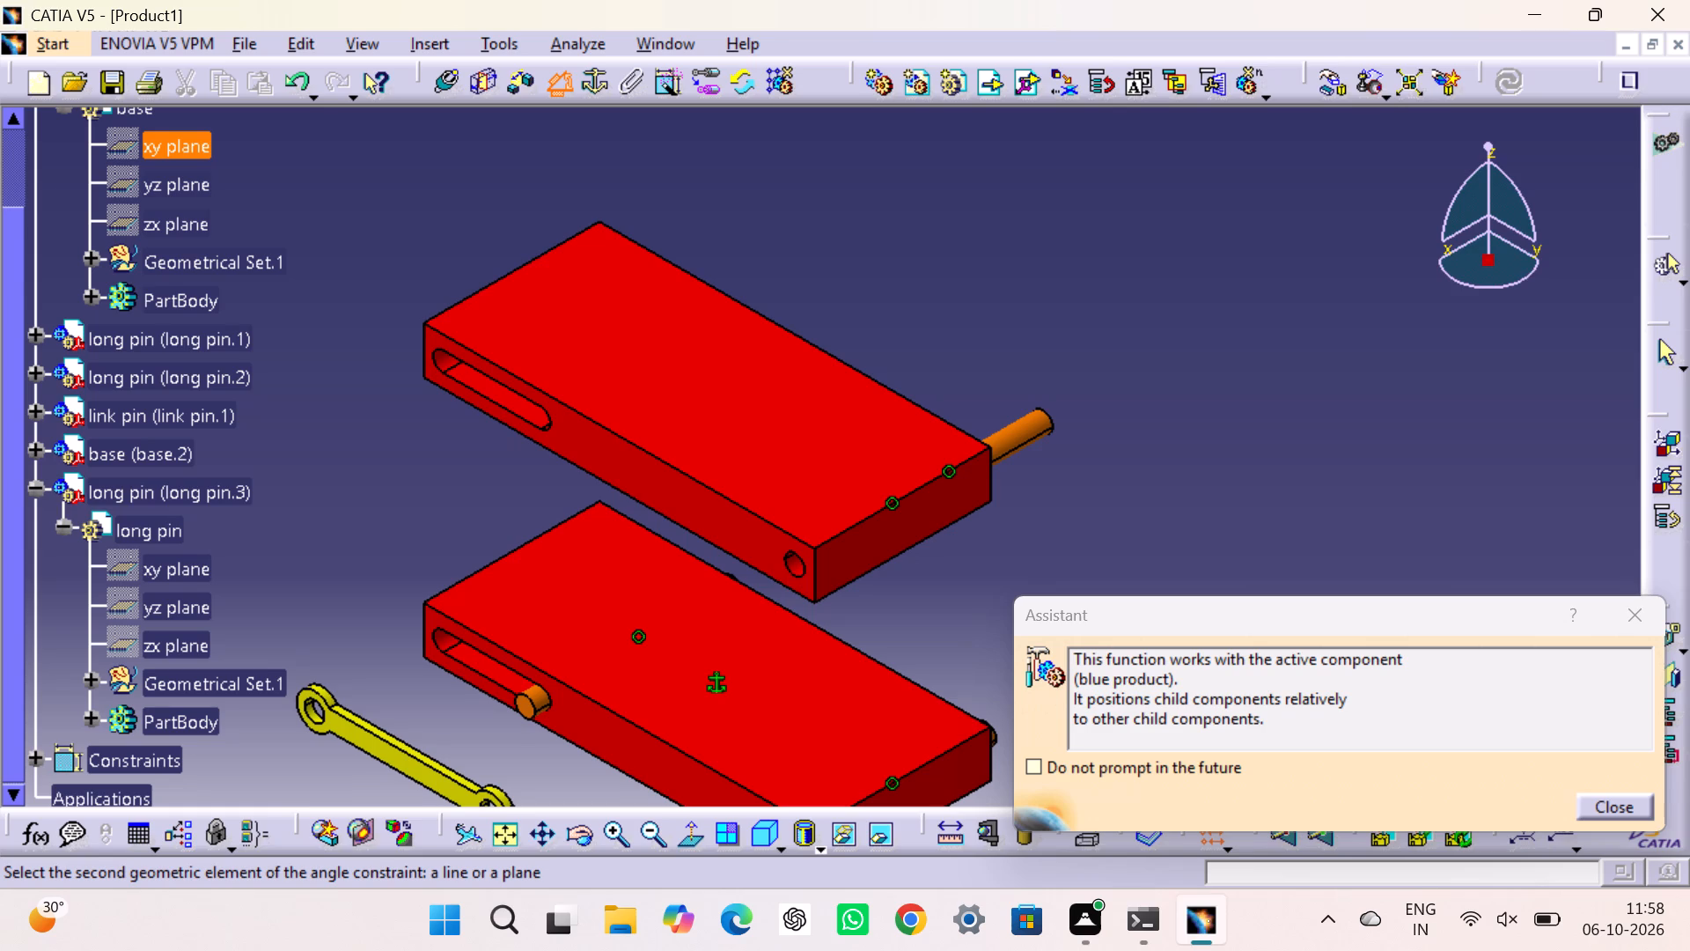
{"action": "left_click", "coordinate": [180, 571]}
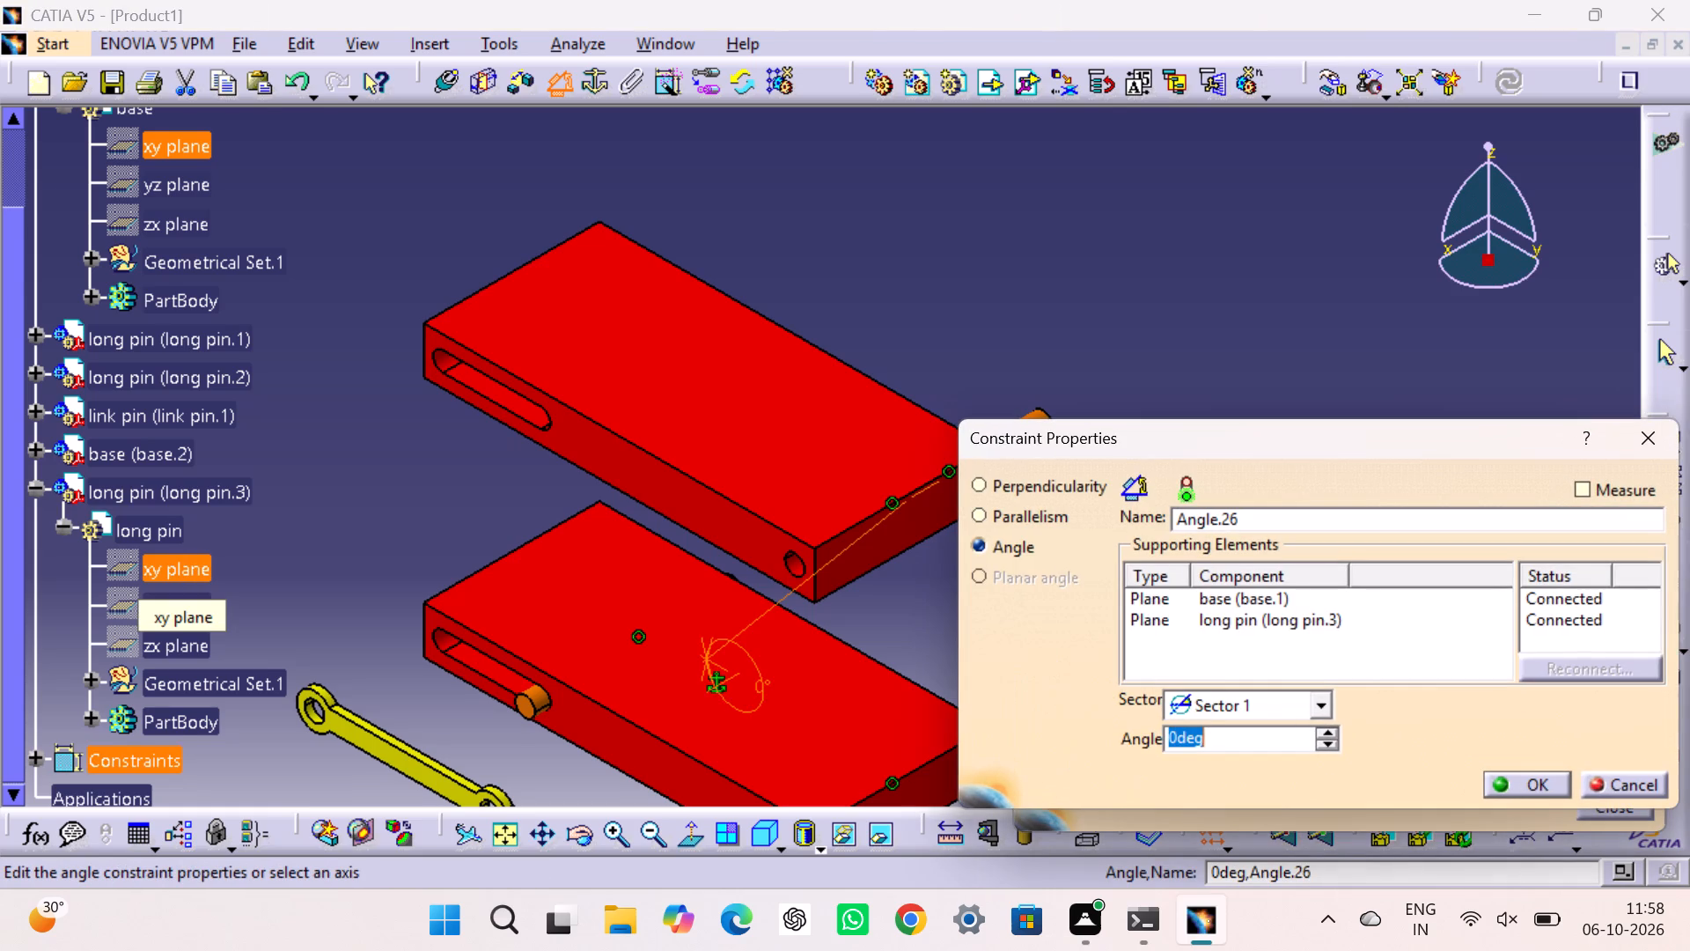
{"action": "left_click", "coordinate": [1488, 781]}
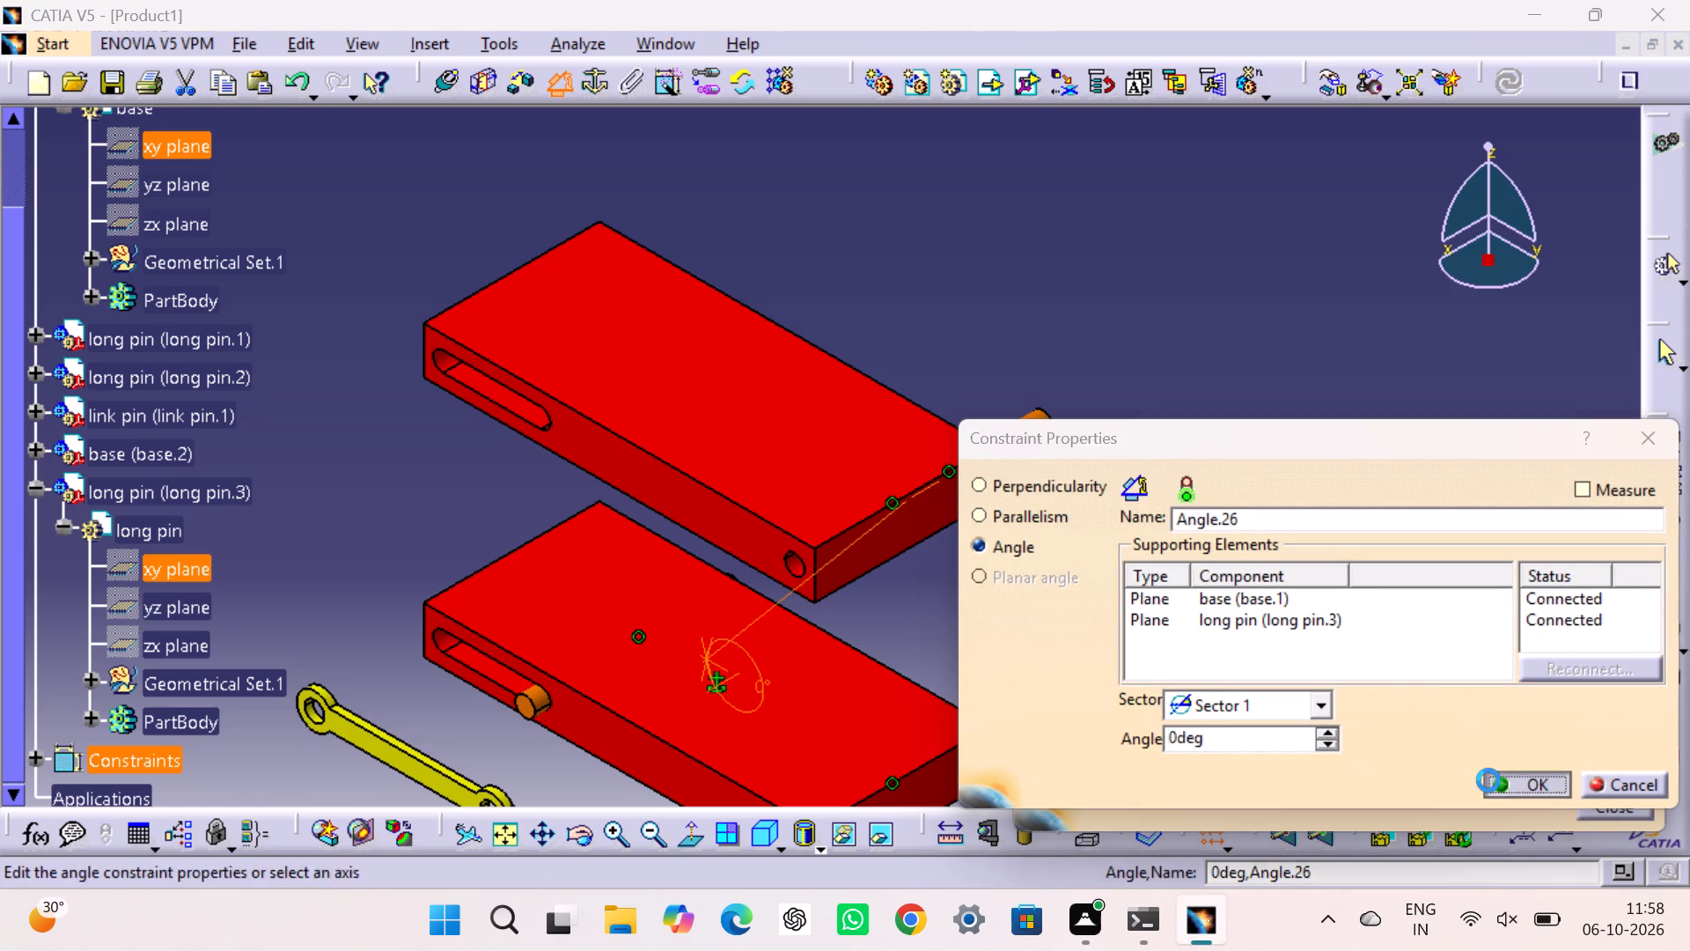
Add a 0 deg angle constraint between the yz plane of base.1 and the yz plane of long pin.3.
{"action": "left_click", "coordinate": [1319, 616]}
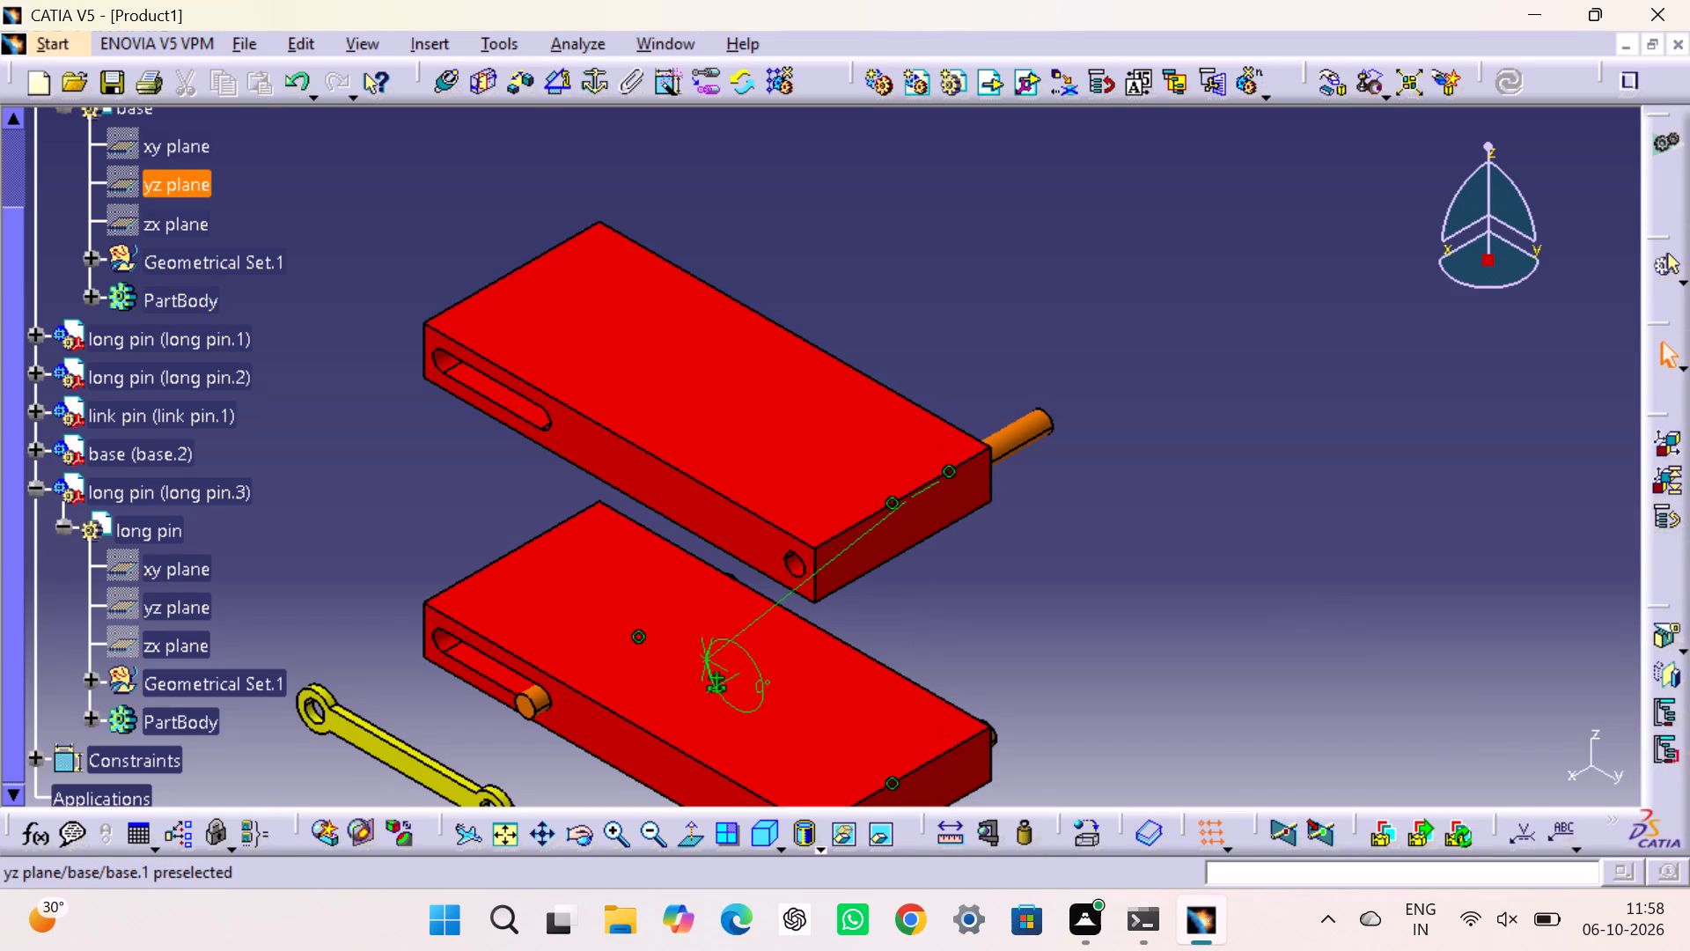
{"action": "left_click", "coordinate": [190, 191]}
{"action": "left_click", "coordinate": [565, 89]}
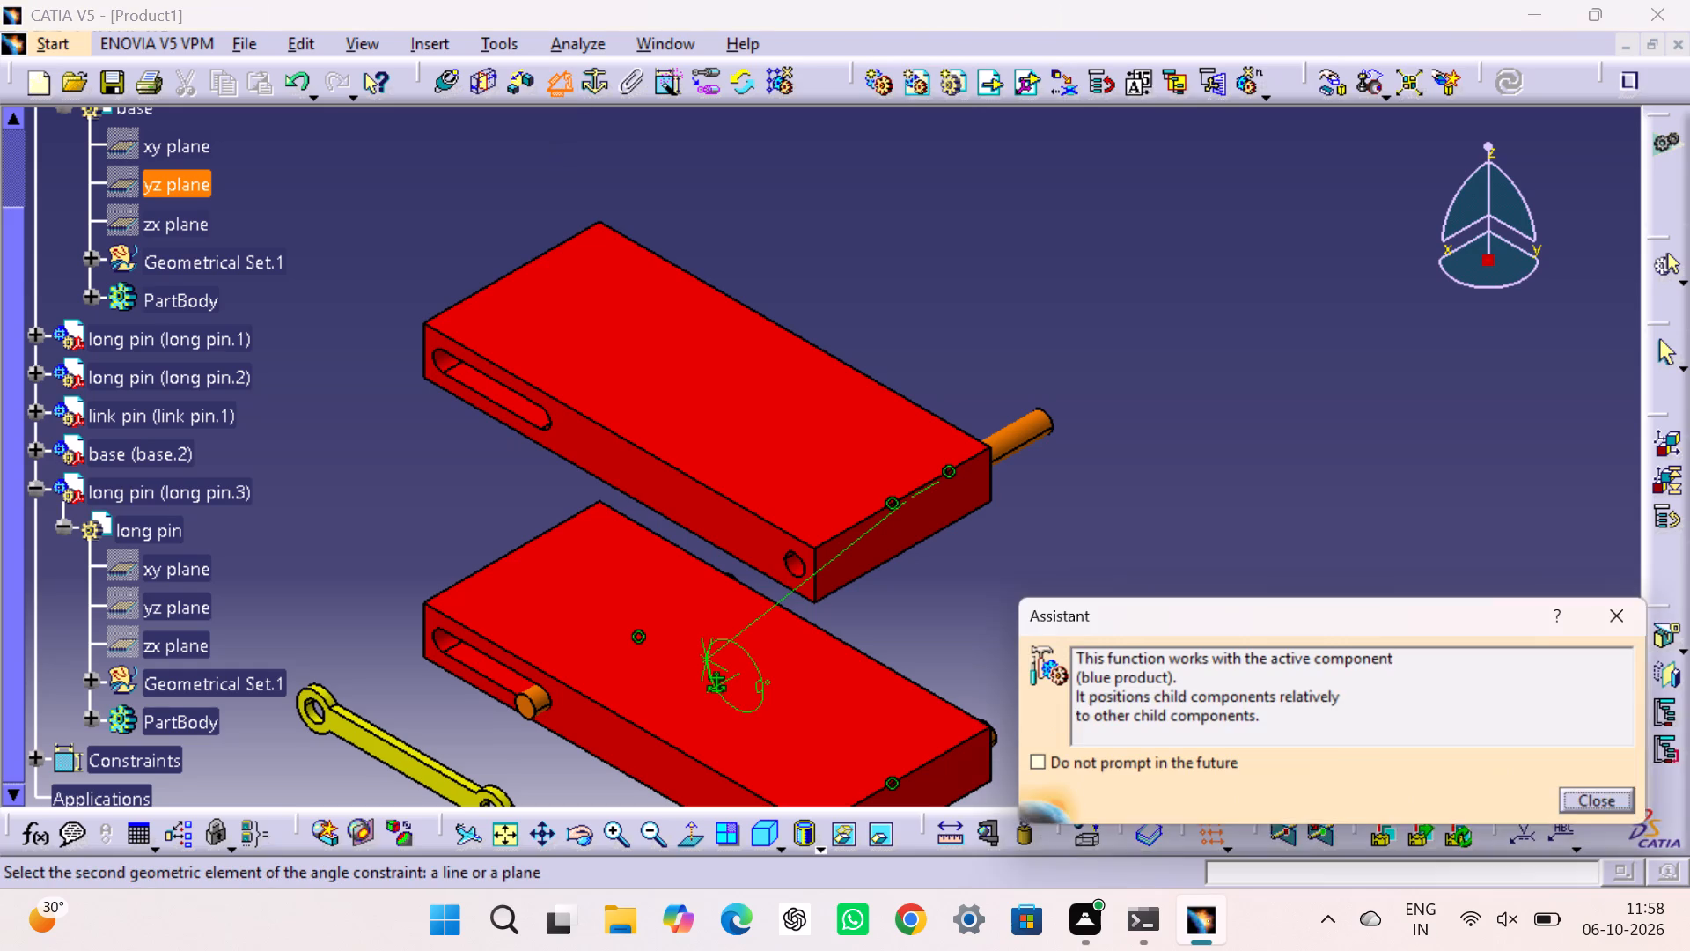
{"action": "left_click", "coordinate": [163, 605]}
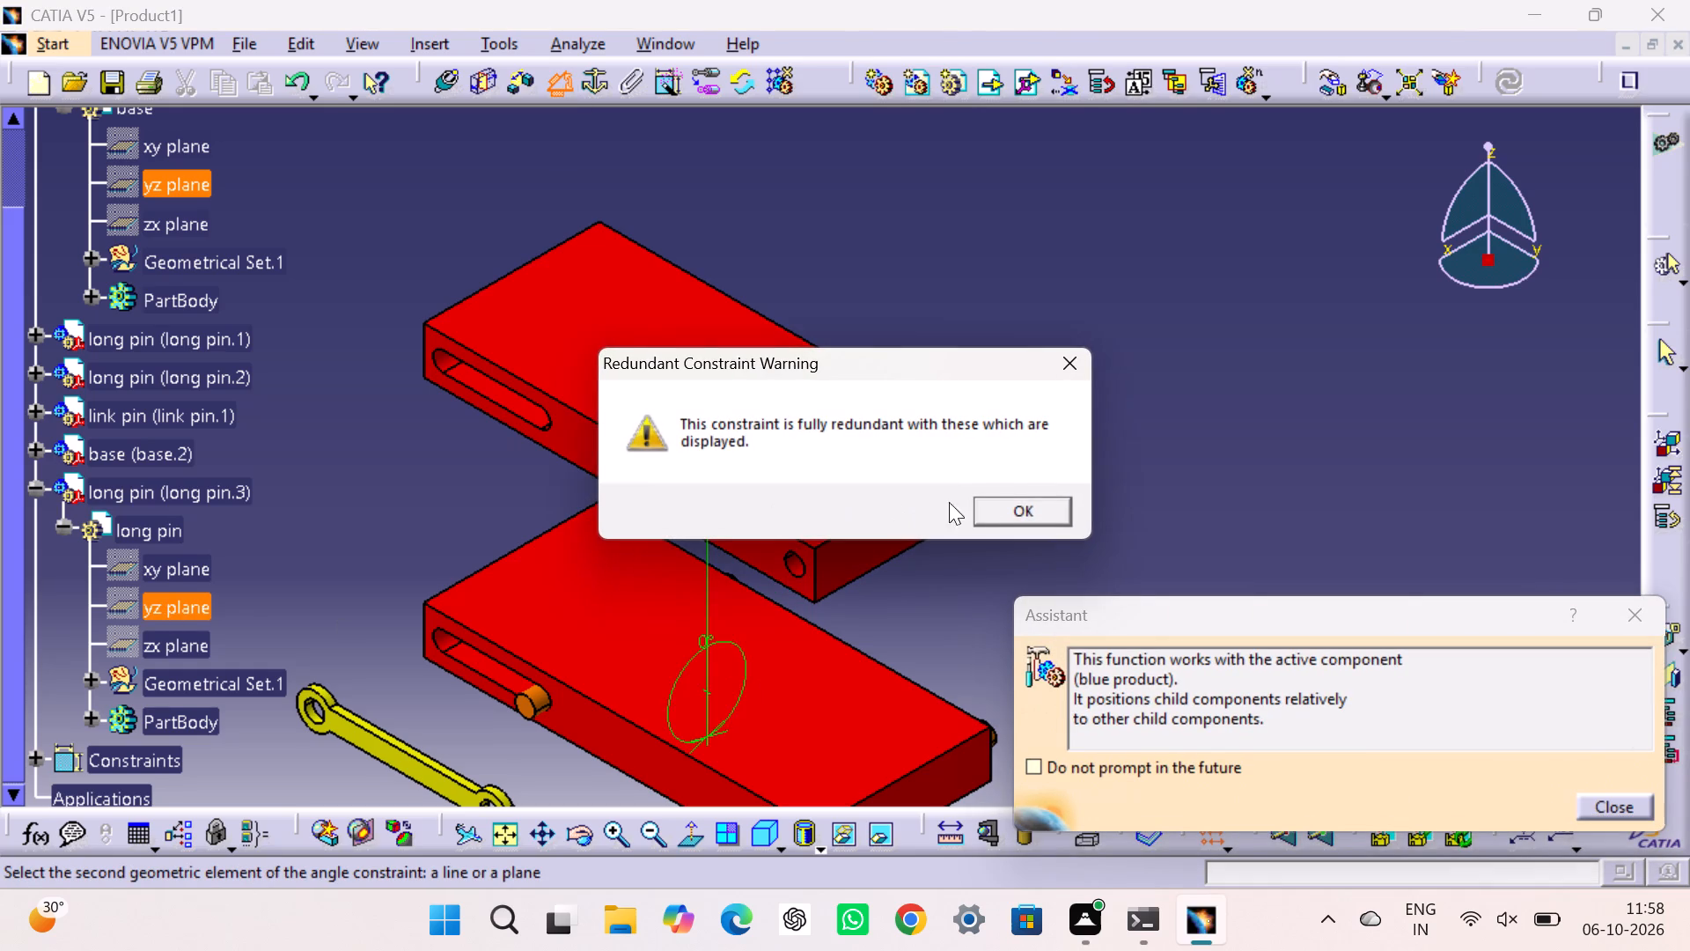
{"action": "left_click", "coordinate": [981, 498]}
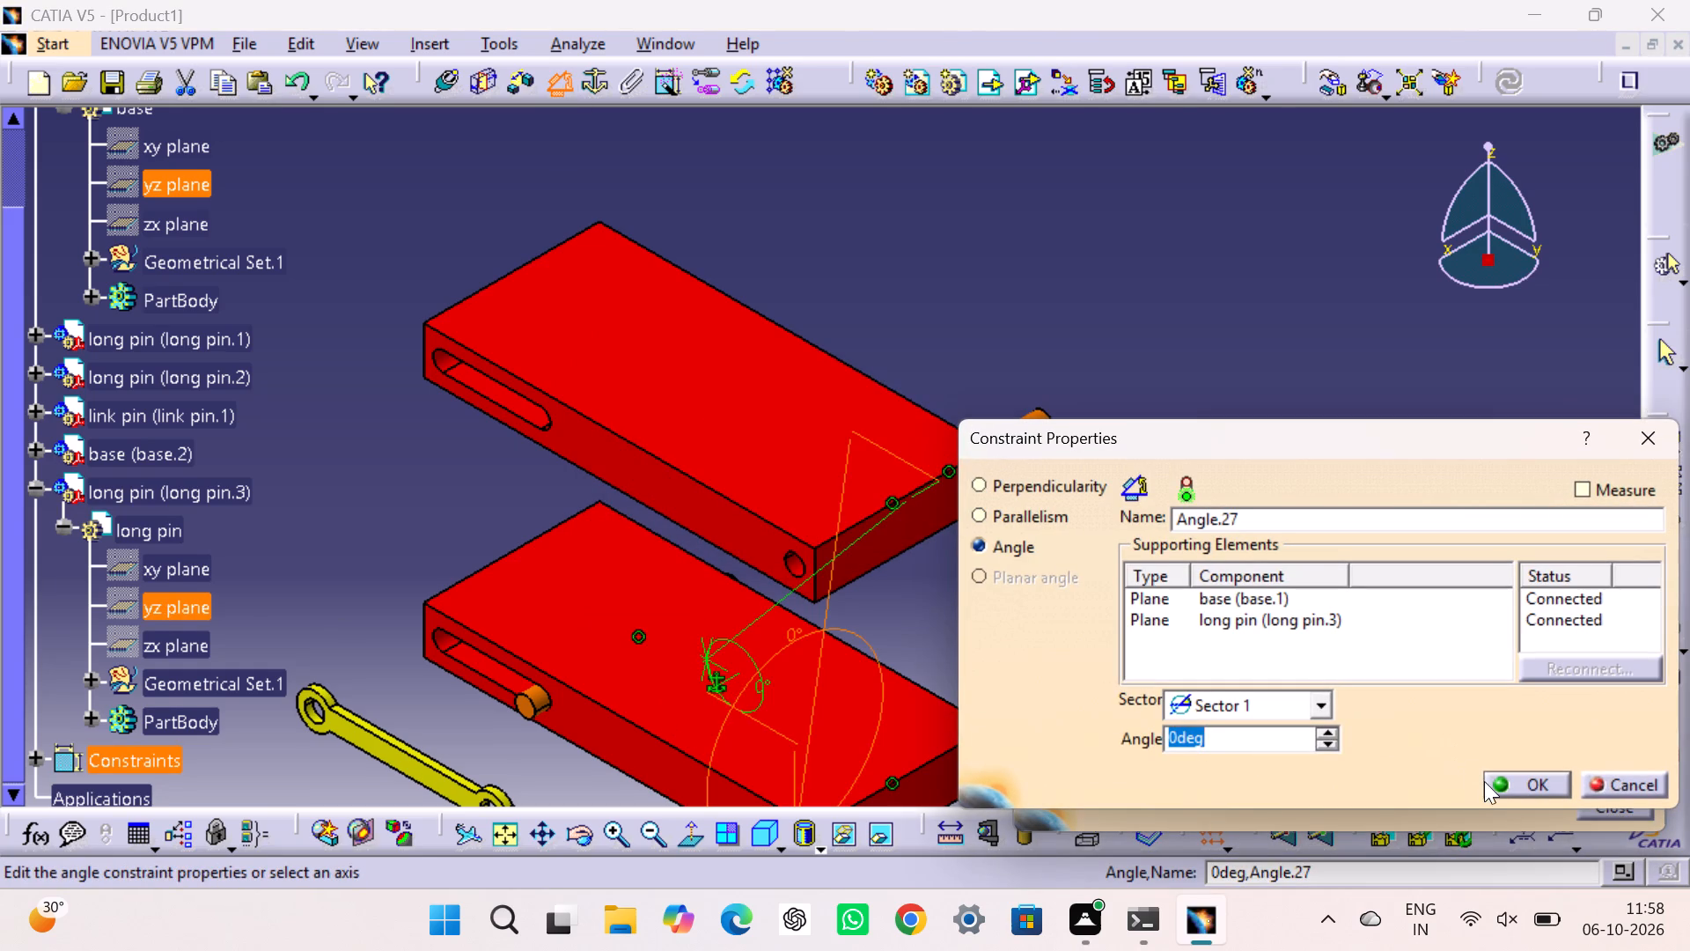
{"action": "left_click", "coordinate": [1488, 782]}
{"action": "left_click_drag", "start_coordinate": [1407, 656], "coordinate": [1392, 642]}
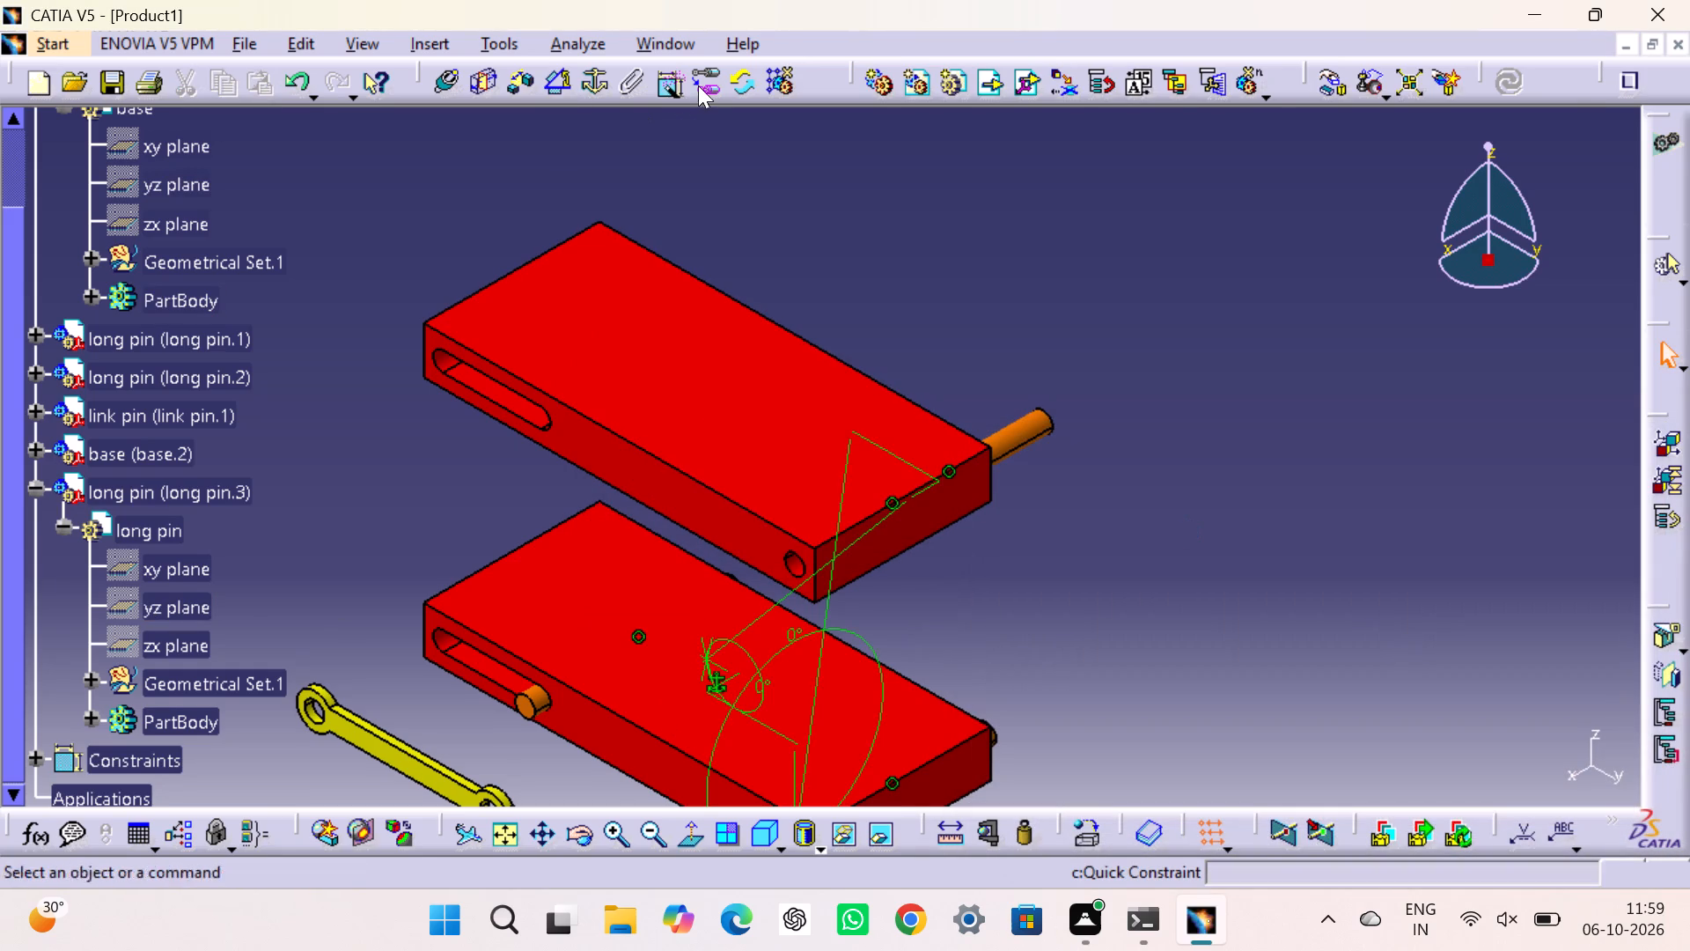
Add a 0 deg angle constraint between the zx plane of base.1 and the zx plane of long pin.3.
{"action": "left_click", "coordinate": [555, 85]}
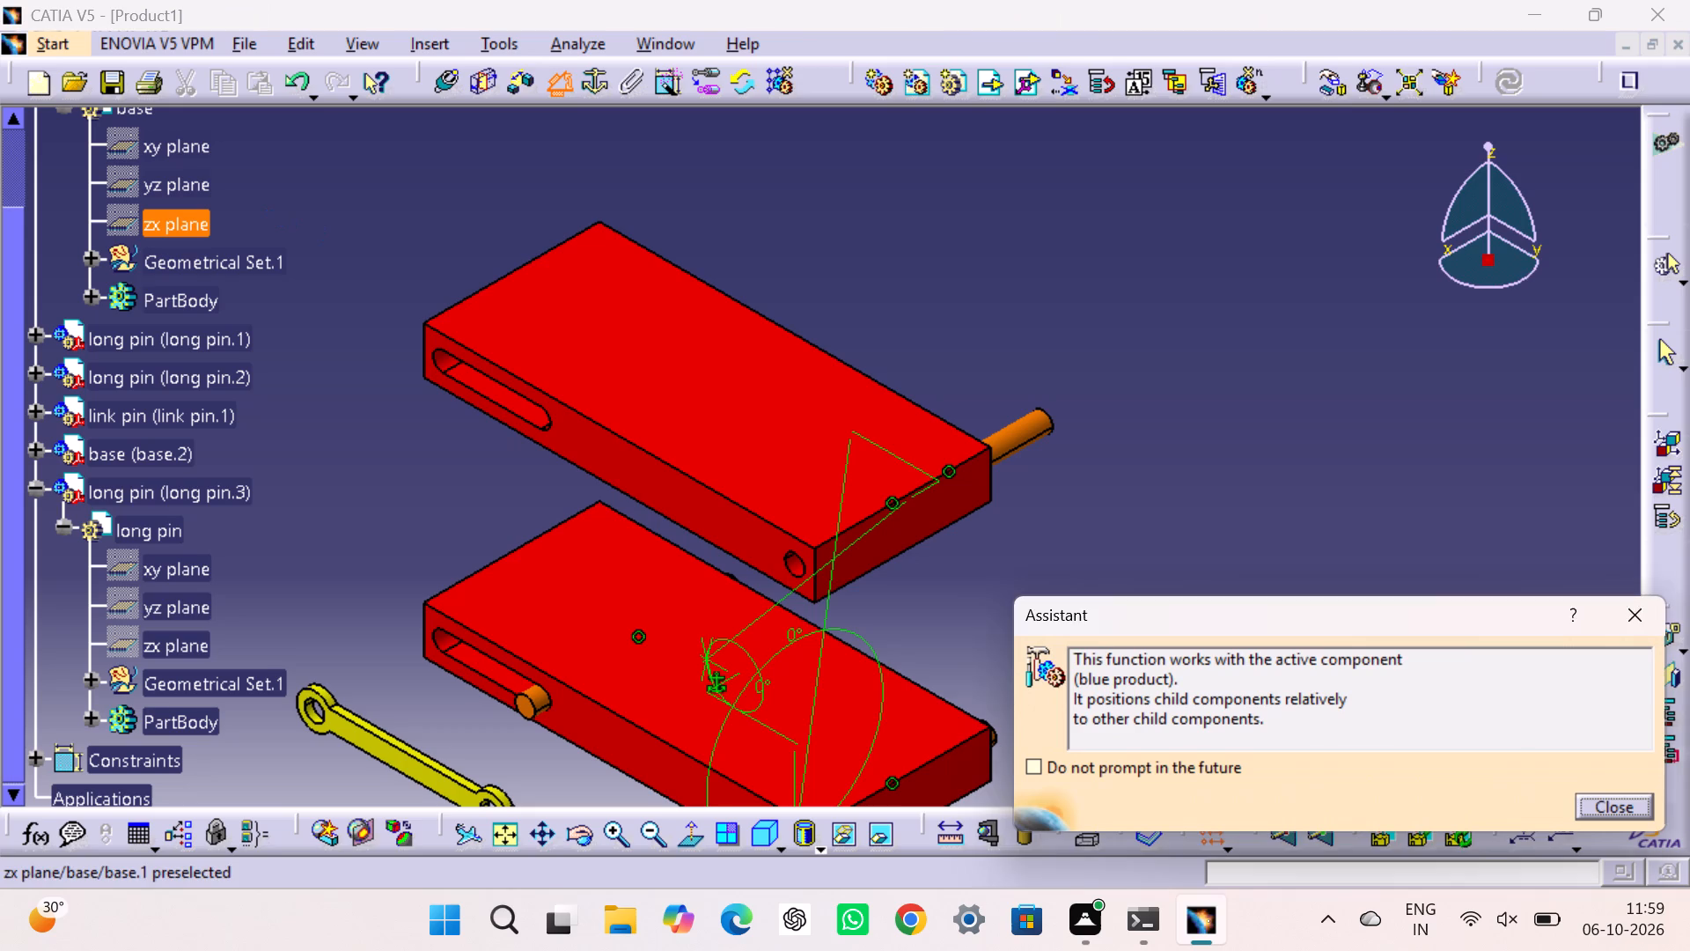
{"action": "left_click", "coordinate": [202, 225]}
{"action": "left_click", "coordinate": [173, 649]}
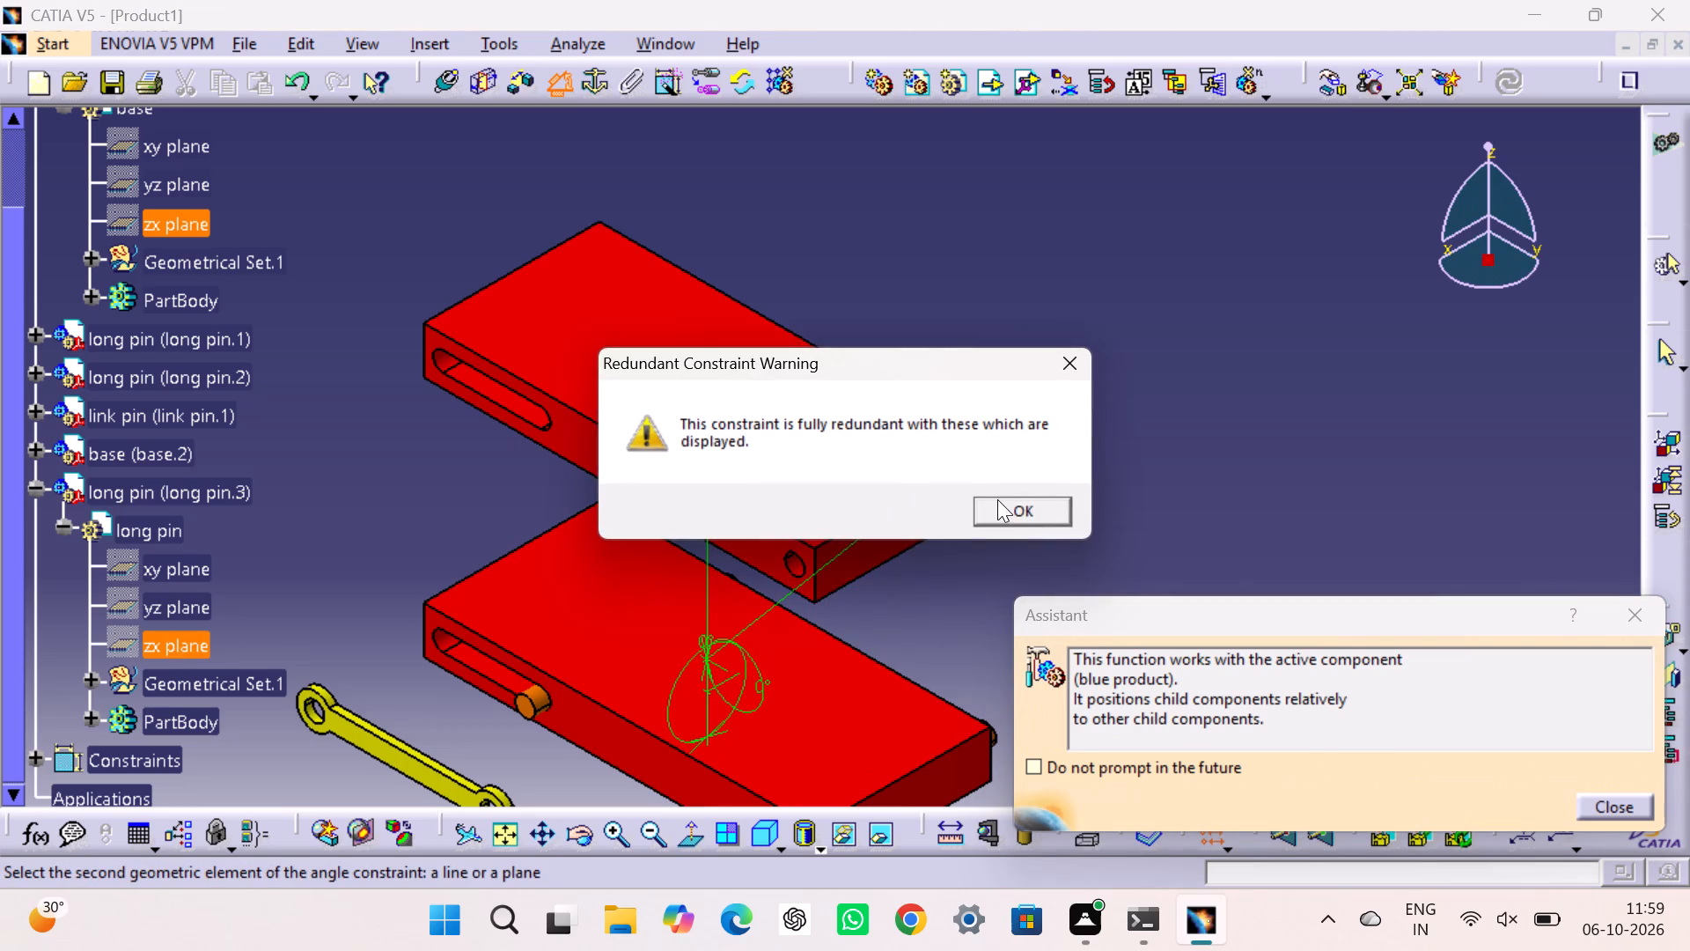
{"action": "left_click", "coordinate": [1006, 512]}
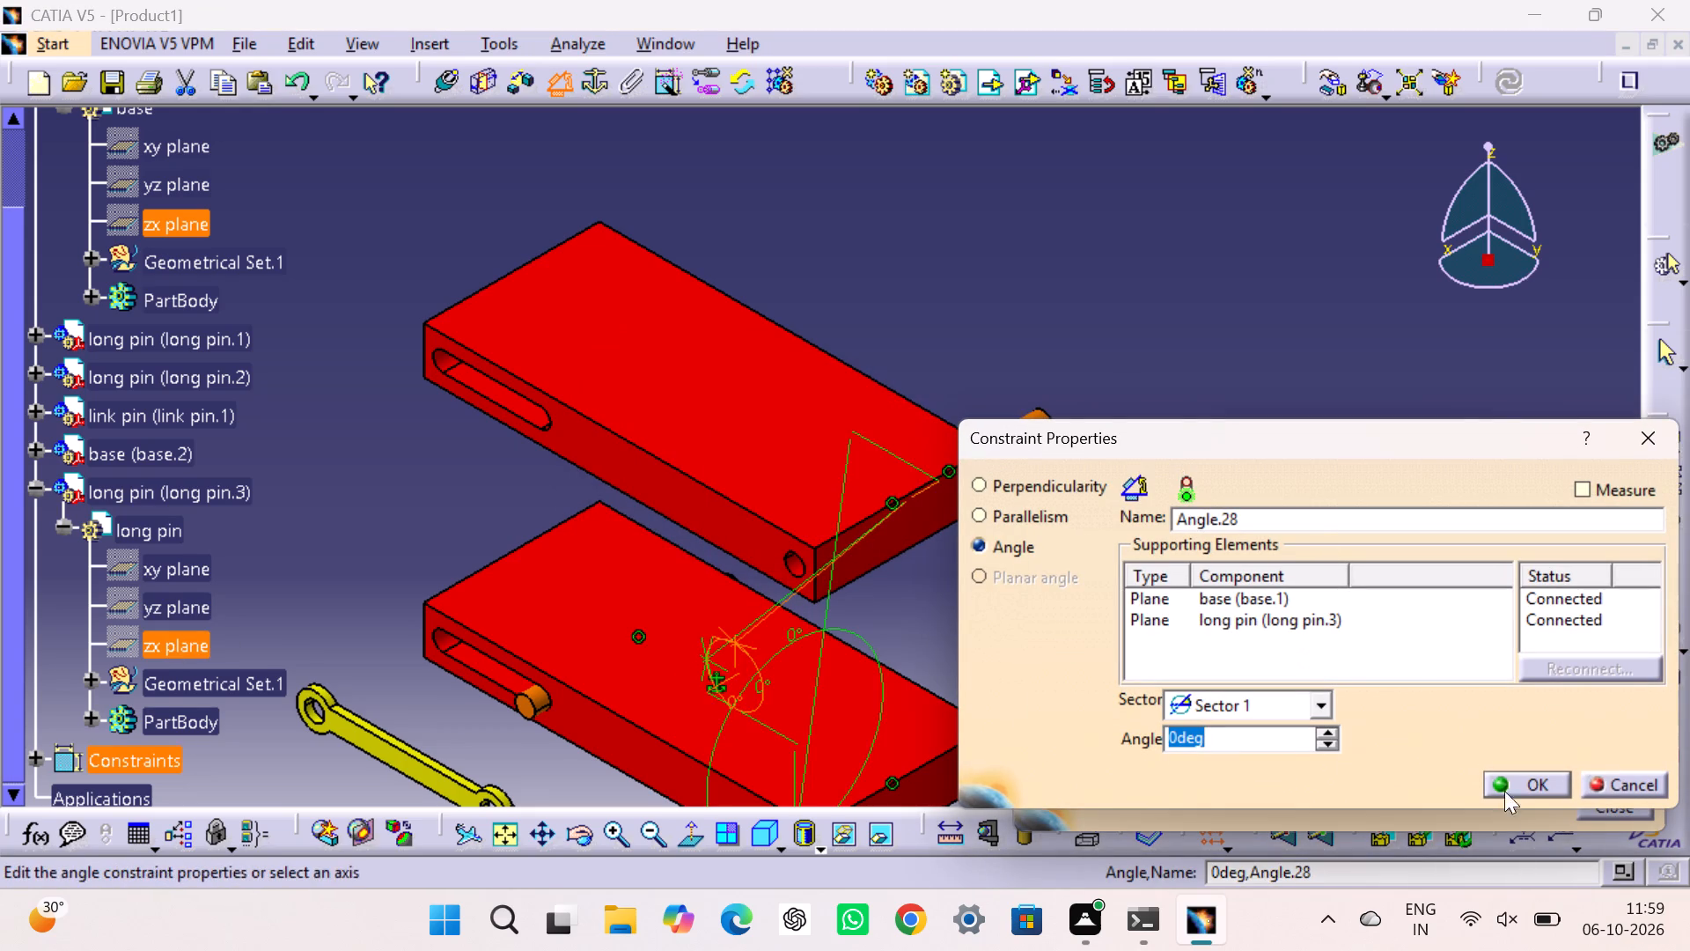
{"action": "left_click", "coordinate": [1516, 785]}
{"action": "left_click", "coordinate": [1483, 603]}
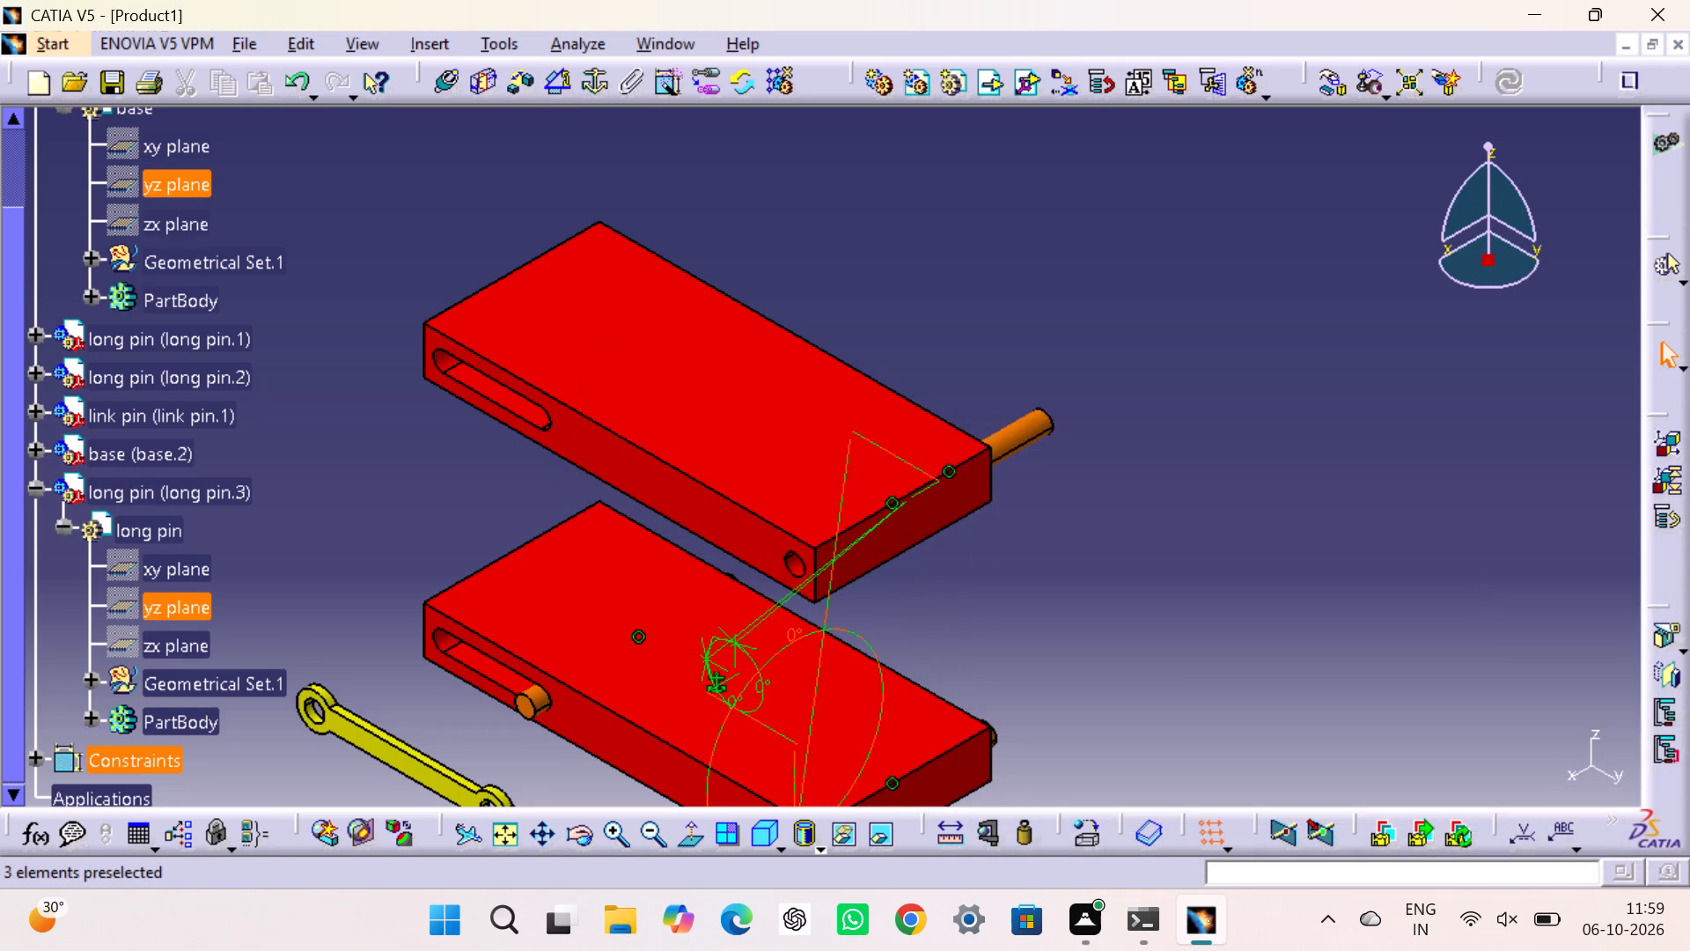
Hide the three new angle constraint symbols between base.1 and long pin.3.
{"action": "right_click", "coordinate": [834, 601]}
{"action": "right_click", "coordinate": [824, 594]}
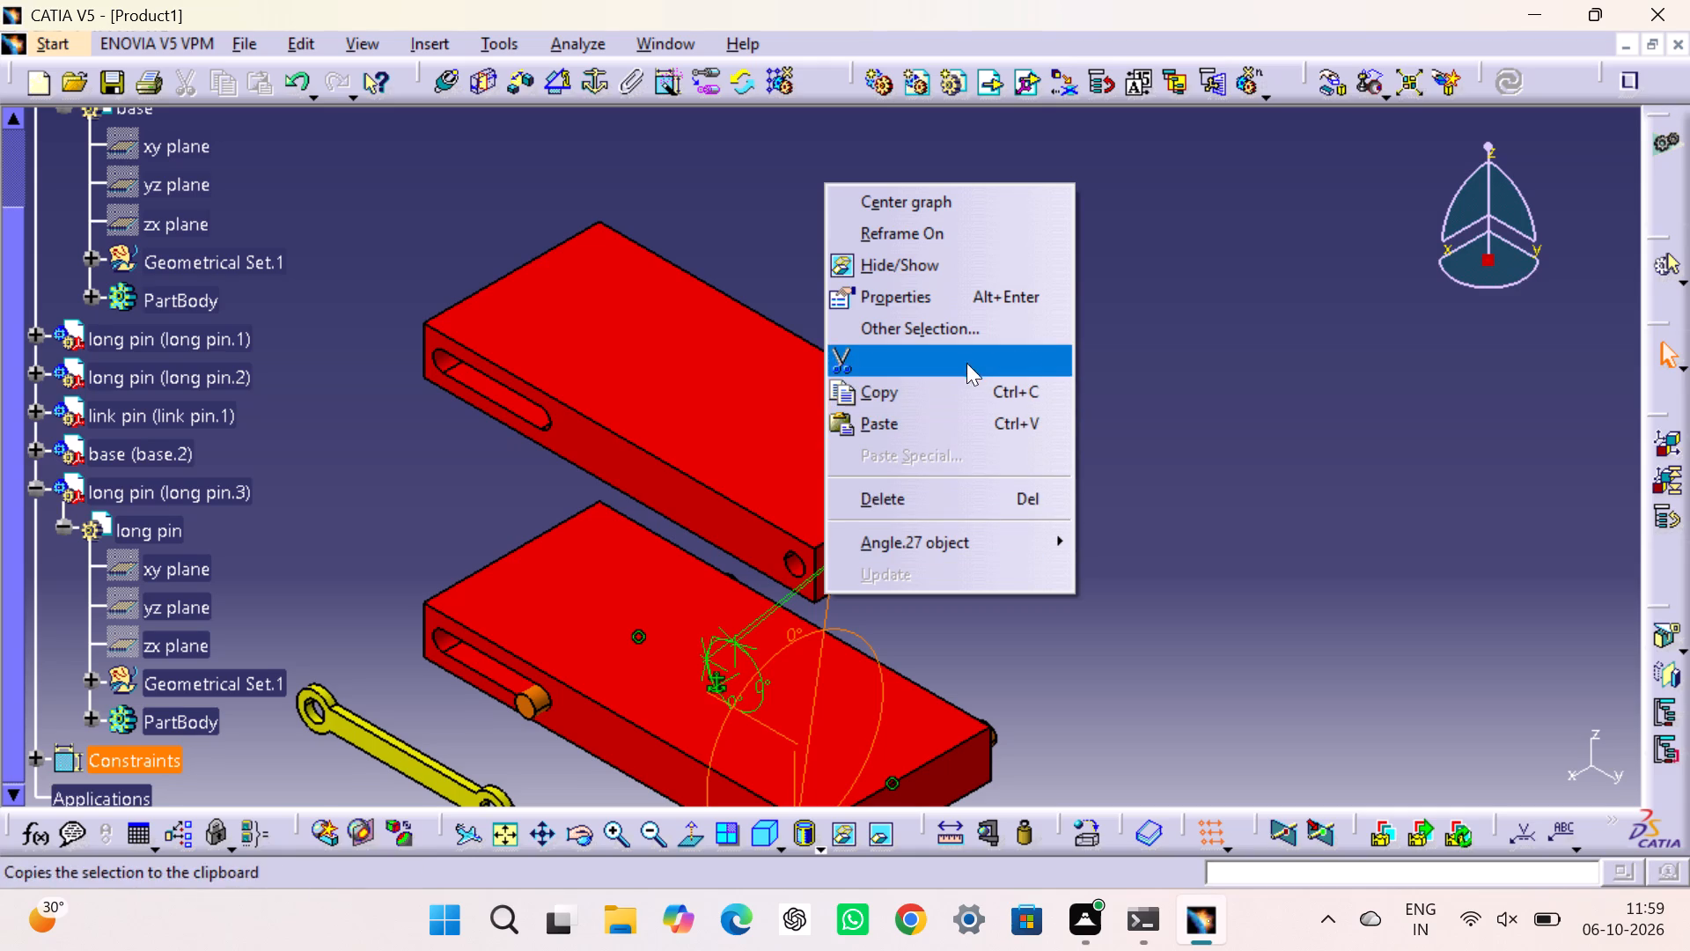
{"action": "left_click", "coordinate": [986, 269]}
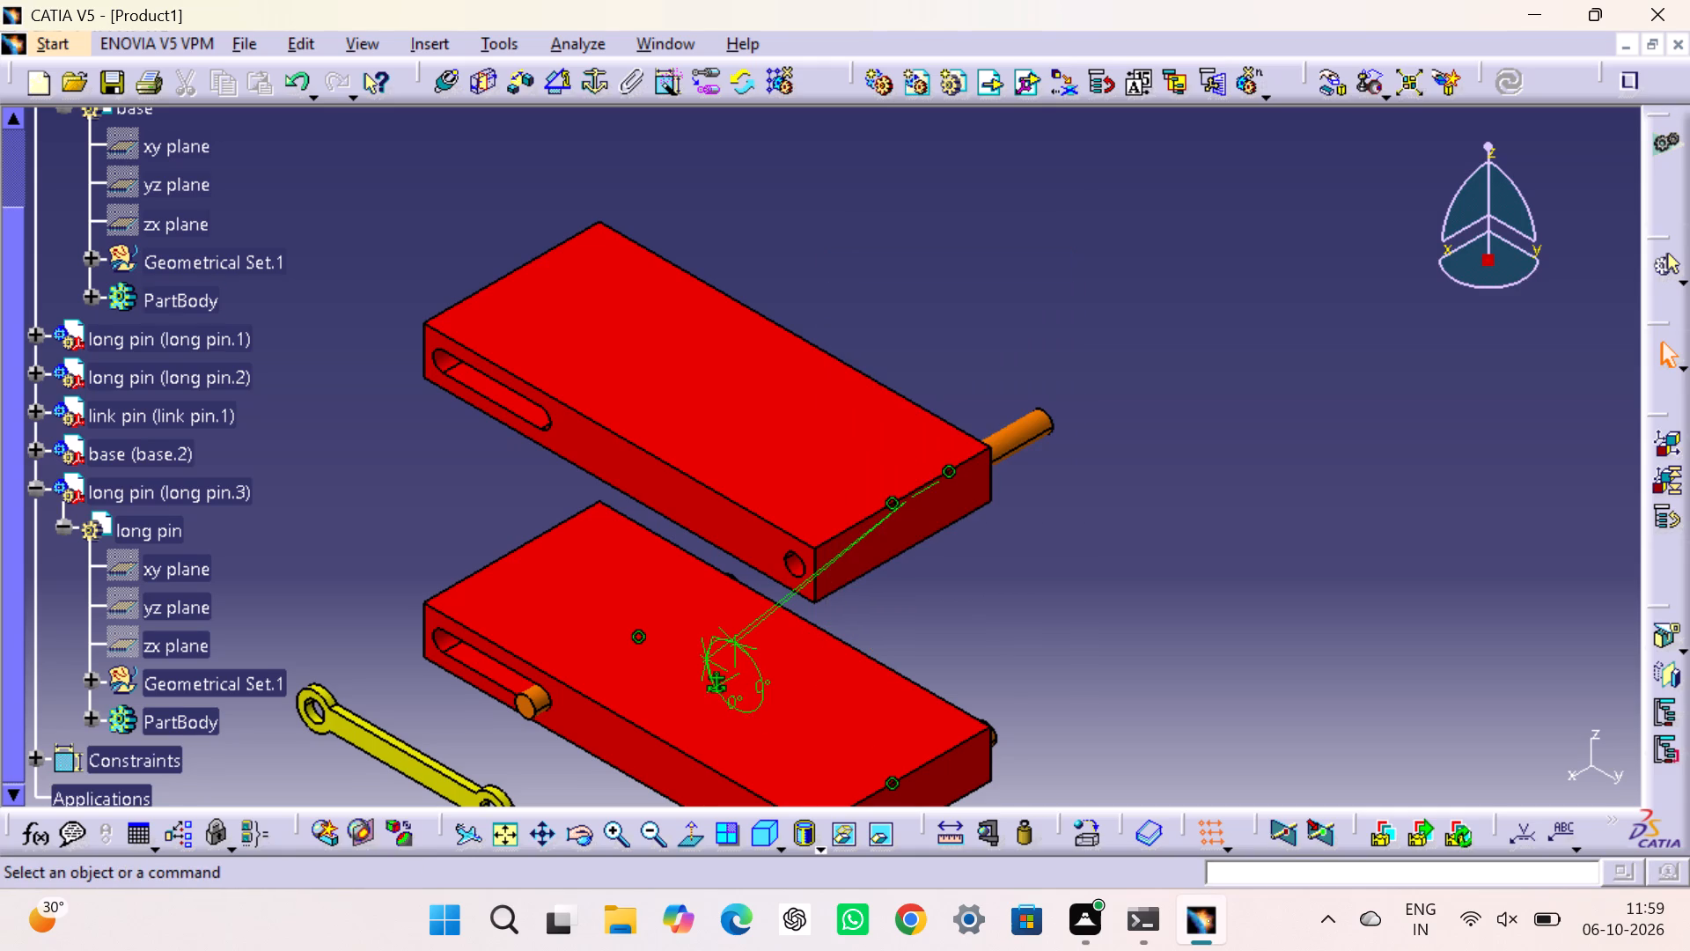
{"action": "right_click", "coordinate": [781, 600]}
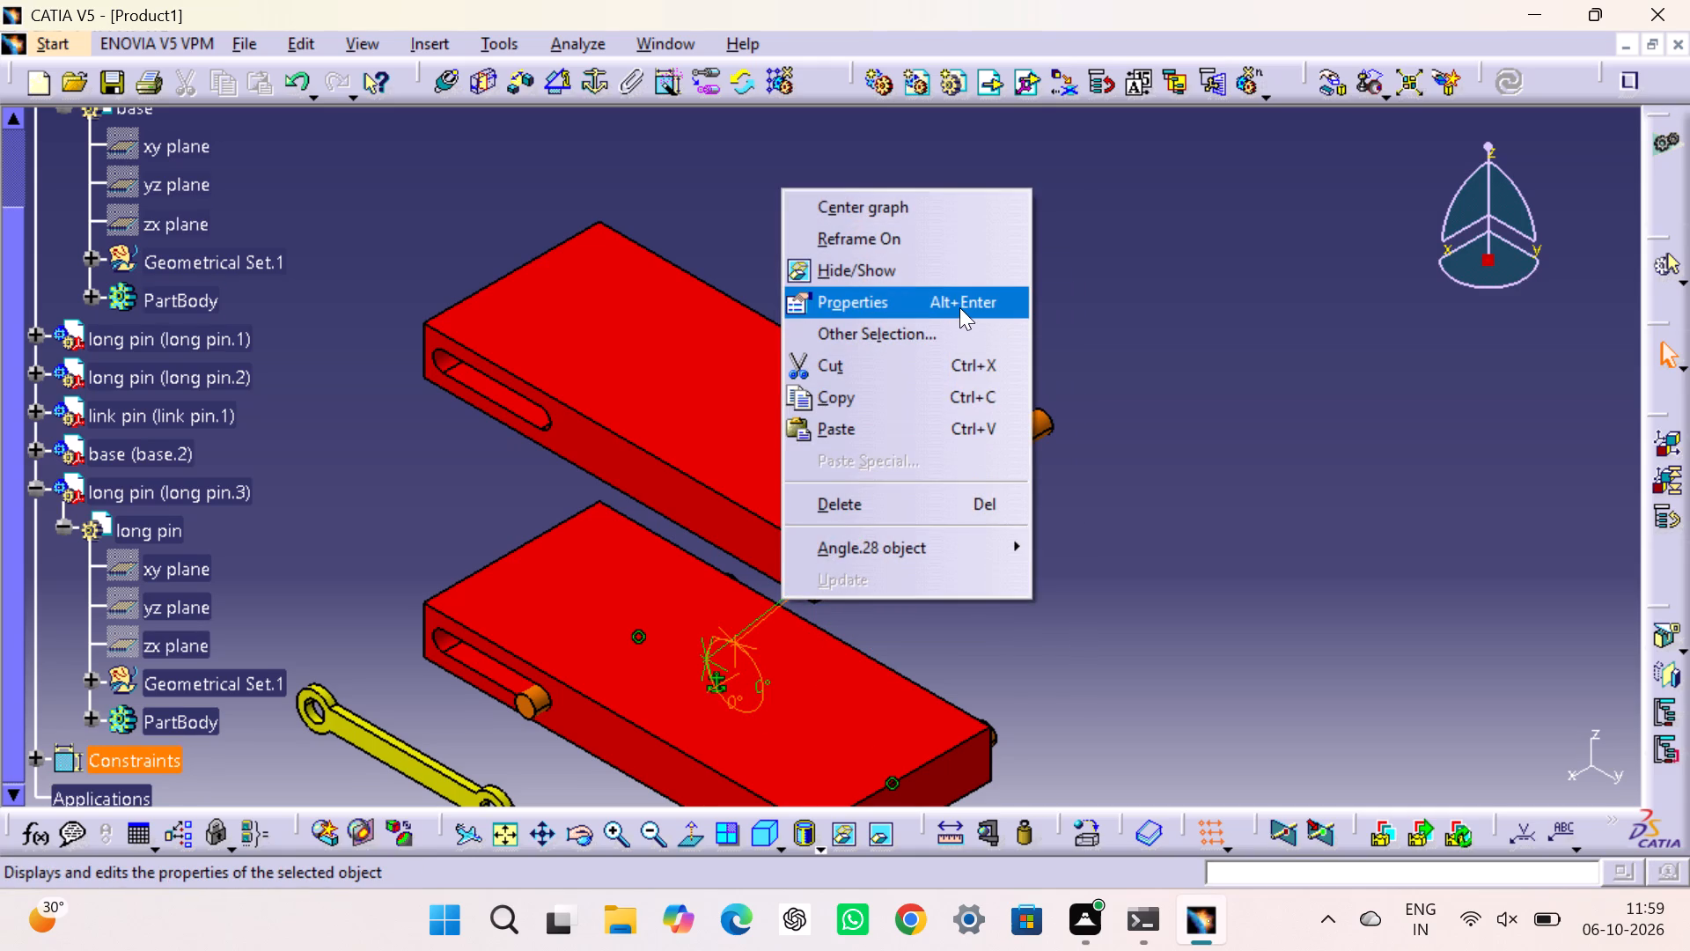
{"action": "left_click", "coordinate": [953, 284]}
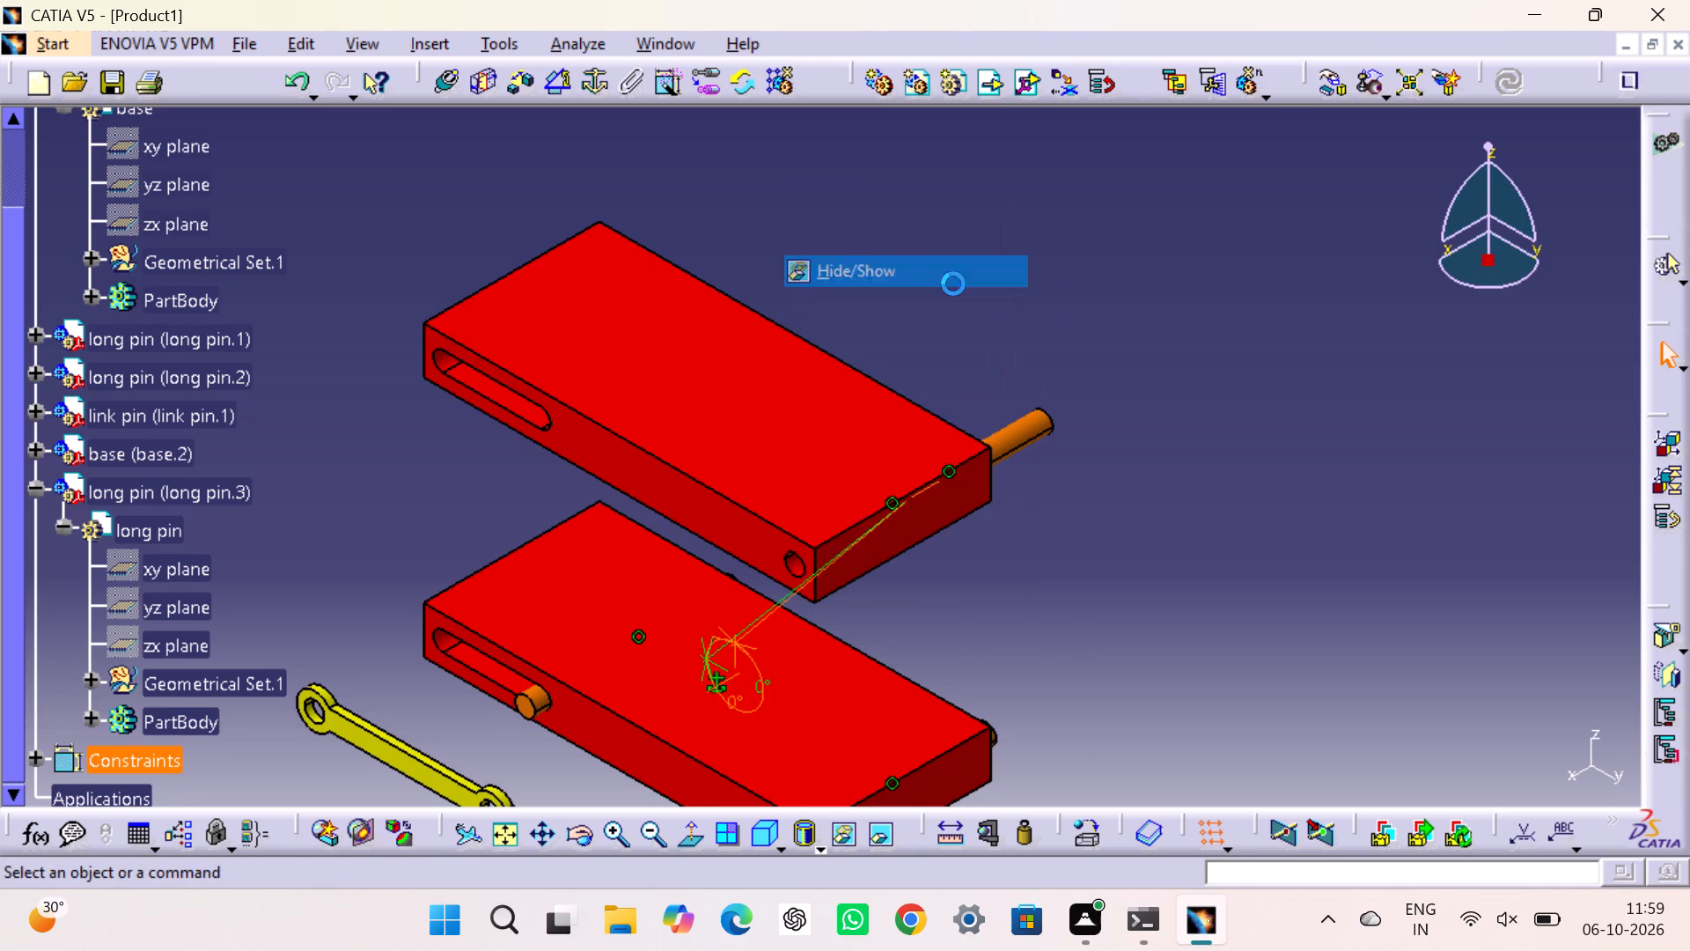
{"action": "right_click", "coordinate": [778, 596]}
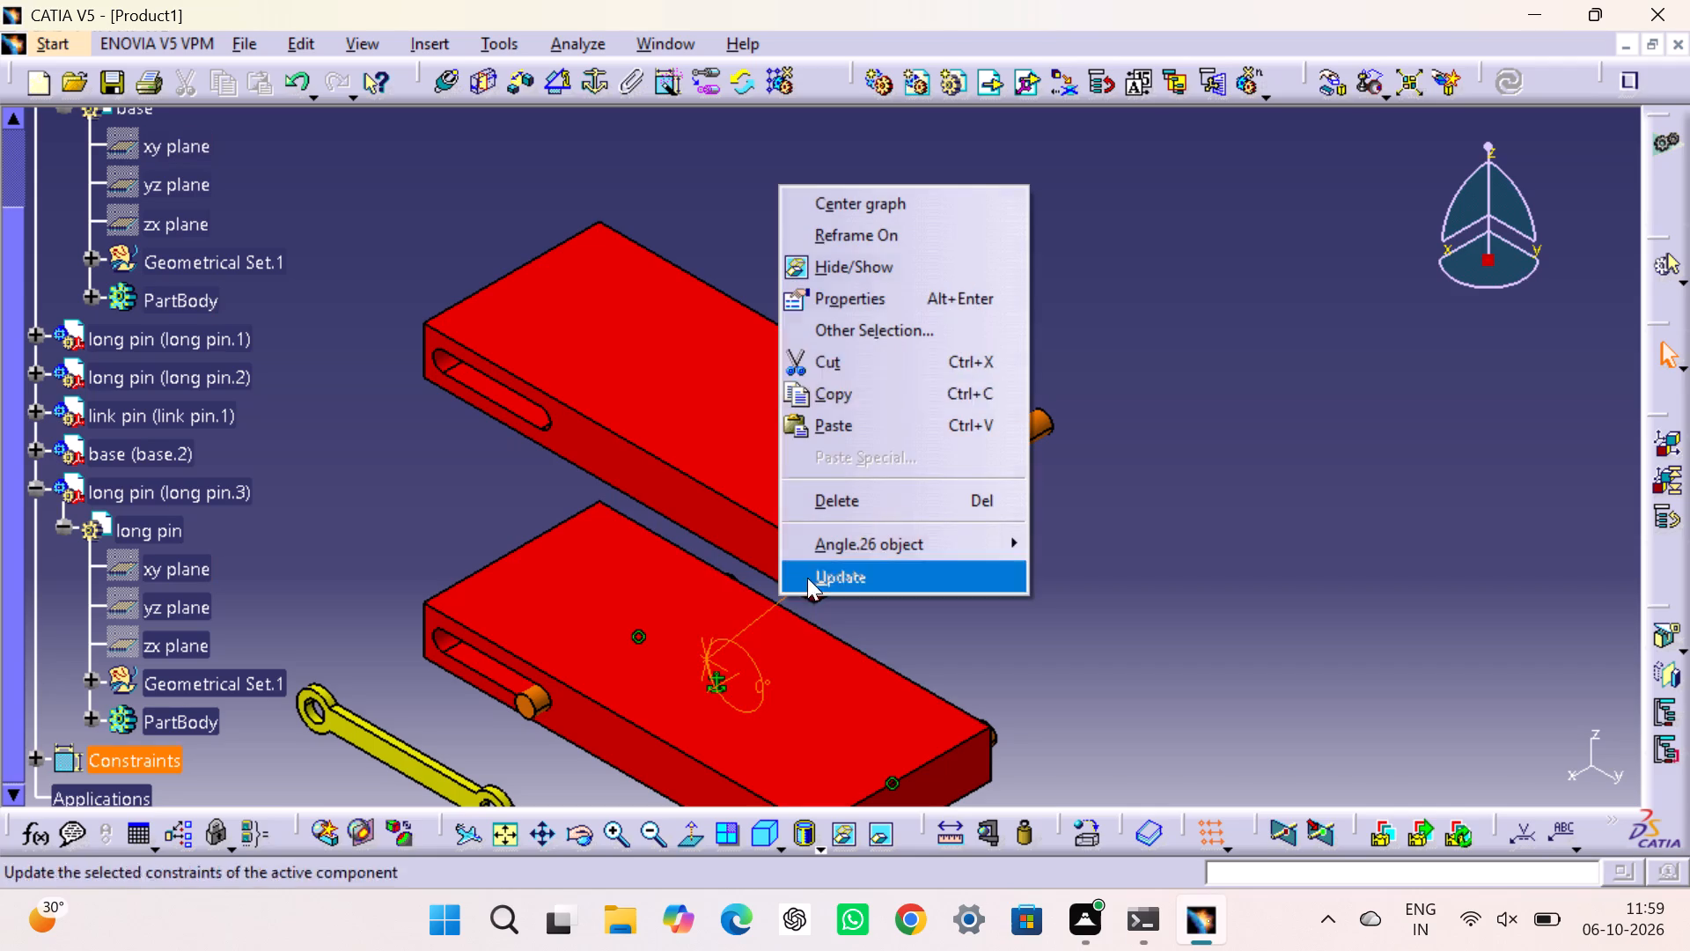
{"action": "left_click", "coordinate": [890, 269]}
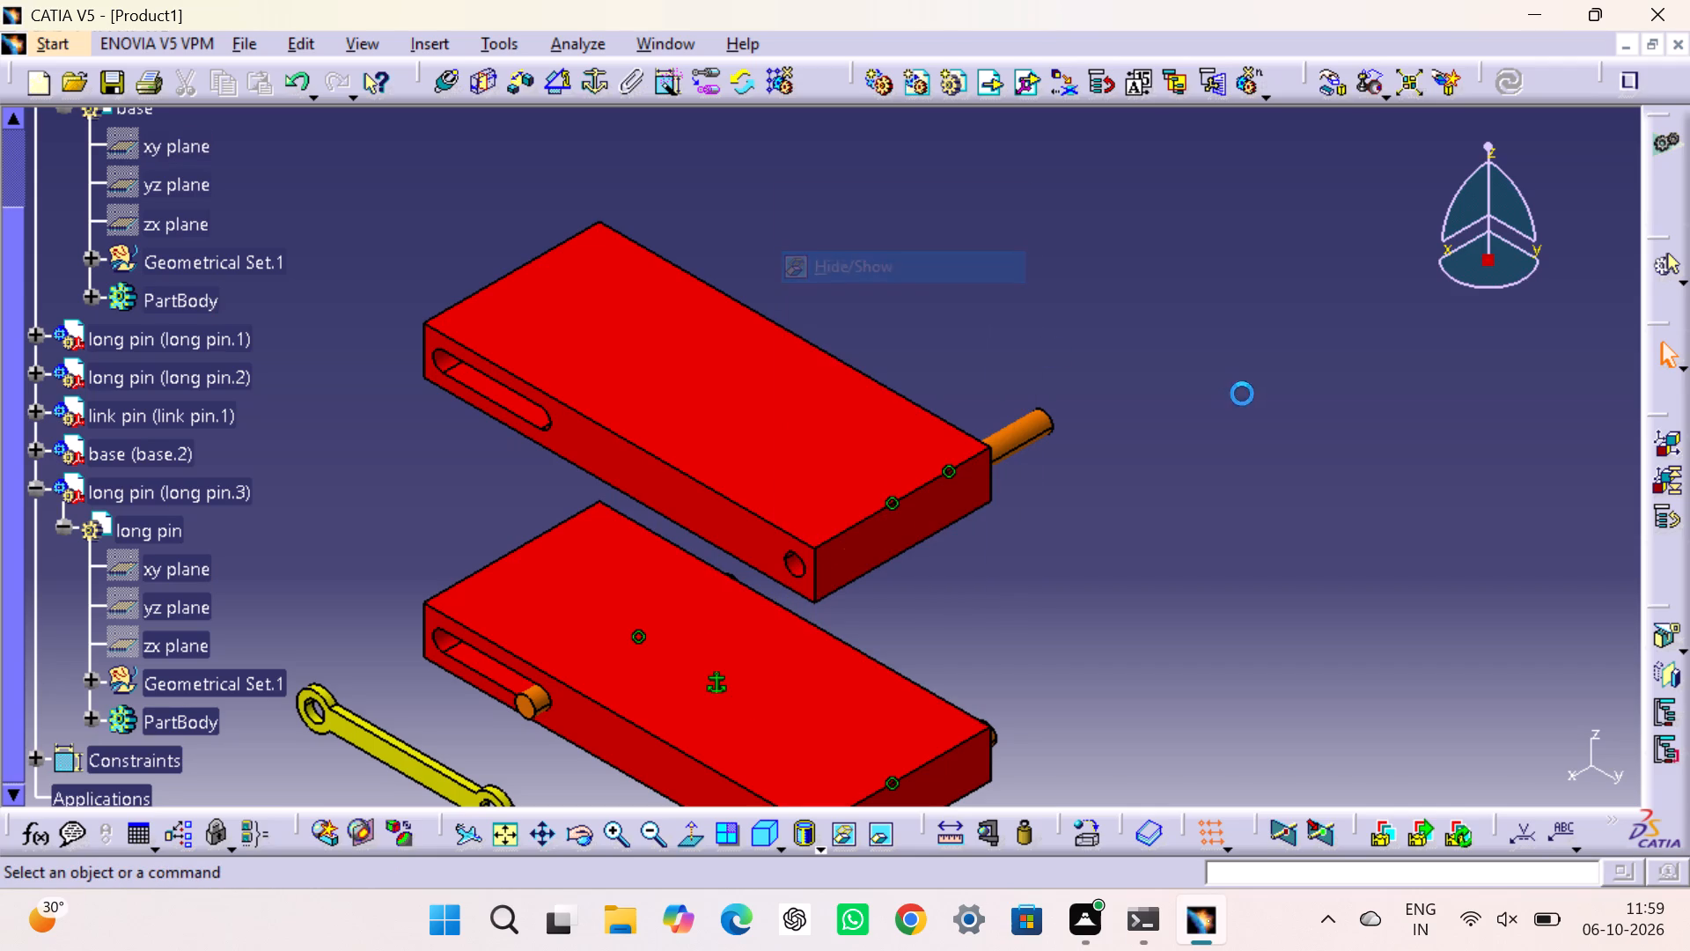
{"action": "left_click", "coordinate": [1253, 407]}
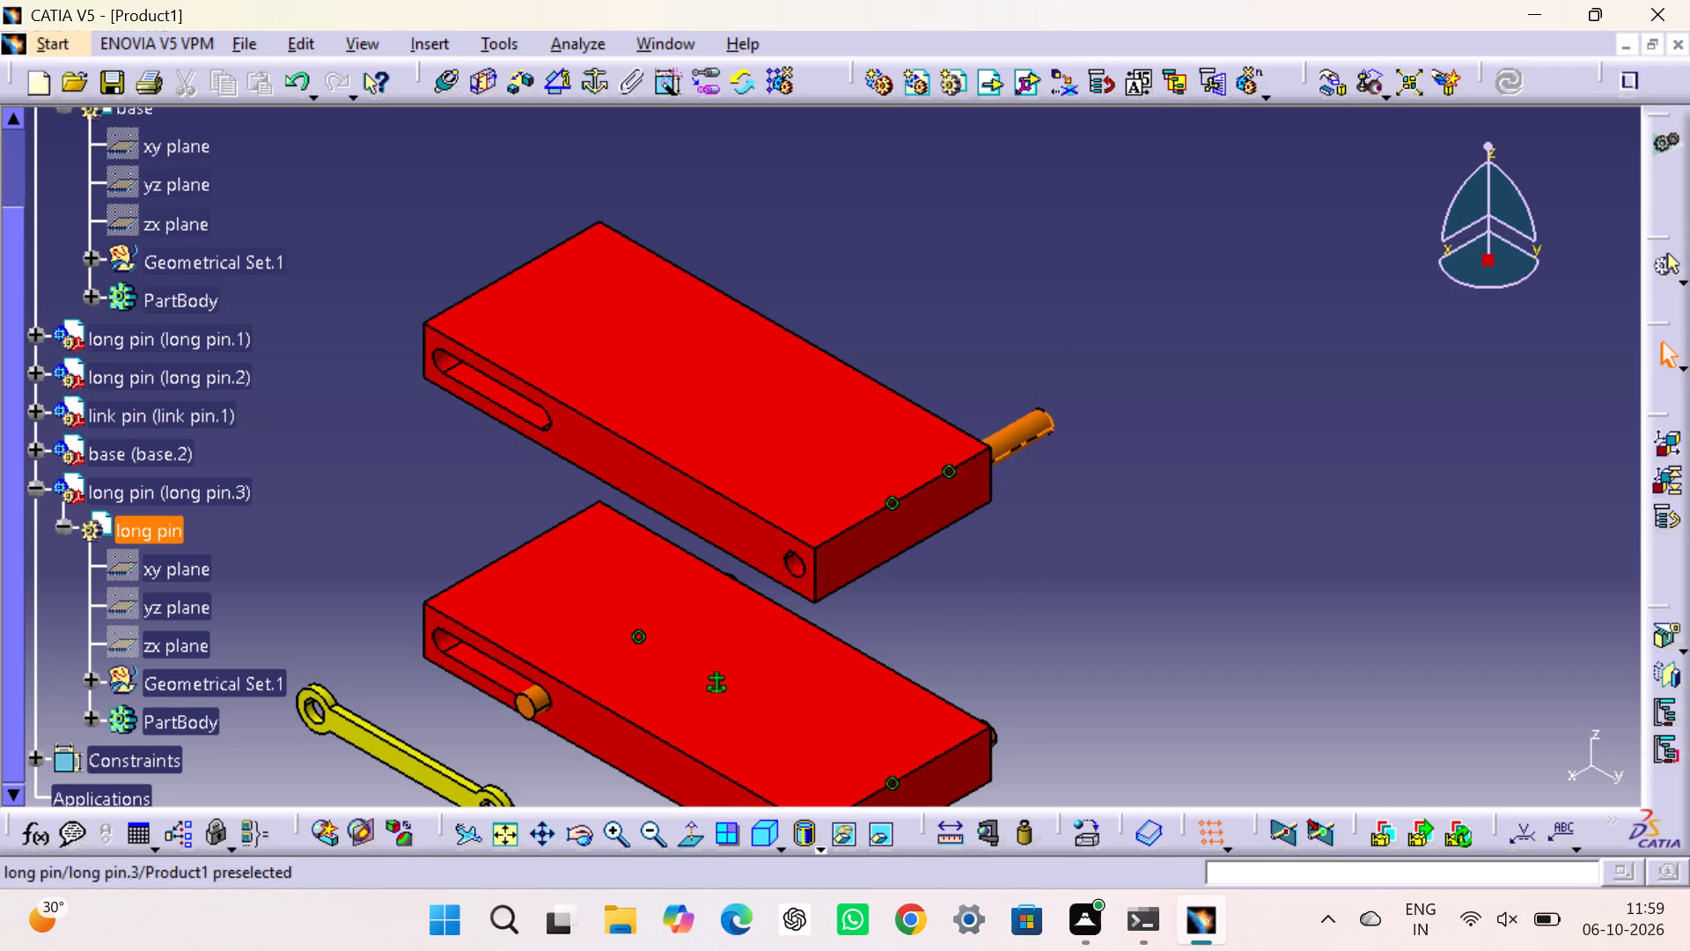
Check the remaining degrees of freedom of long pin.3.
{"action": "right_click", "coordinate": [165, 495]}
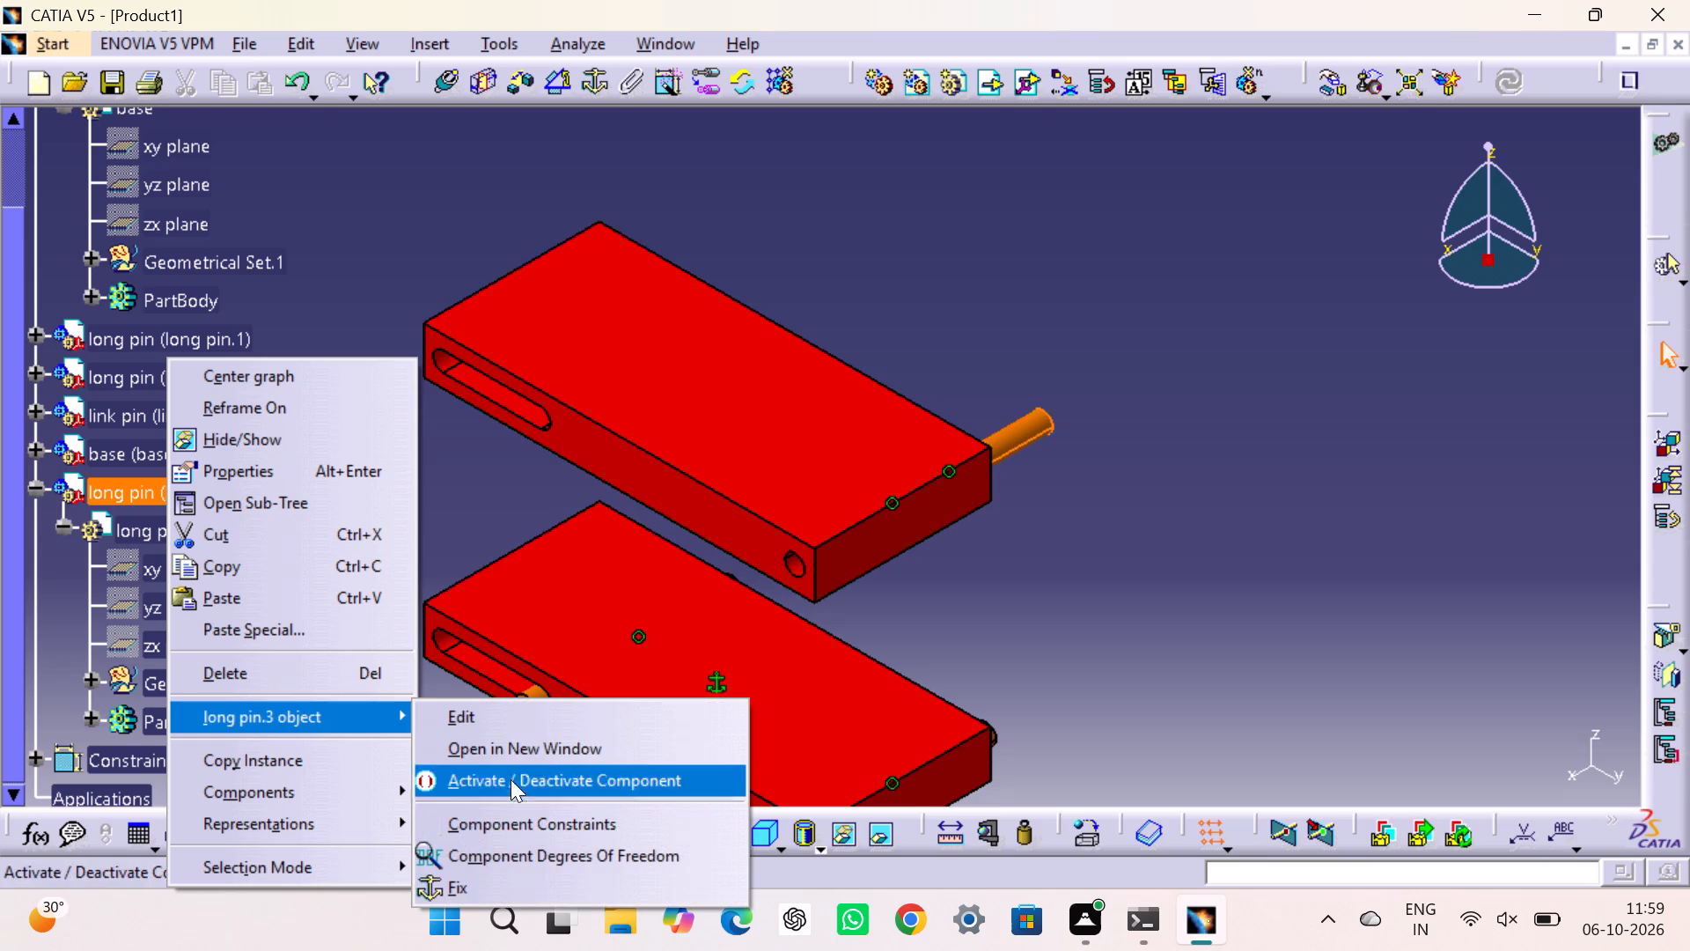
{"action": "left_click", "coordinate": [520, 852]}
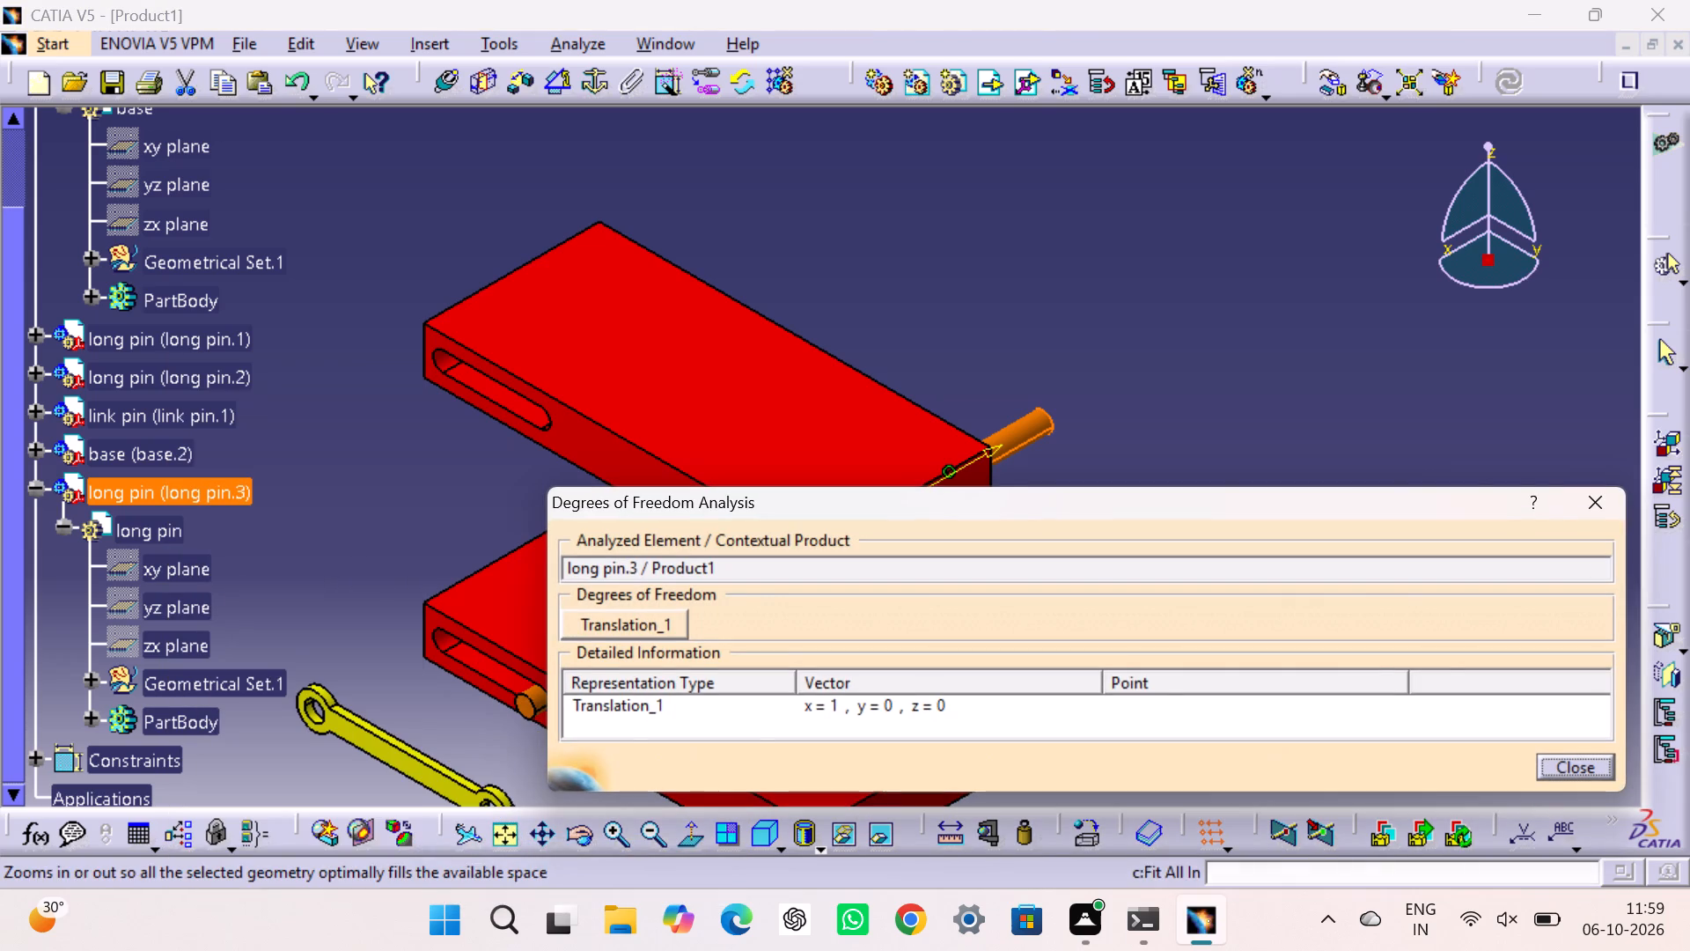
{"action": "left_click_drag", "start_coordinate": [1563, 765], "coordinate": [1541, 753]}
{"action": "left_click_drag", "start_coordinate": [1329, 551], "coordinate": [1309, 540]}
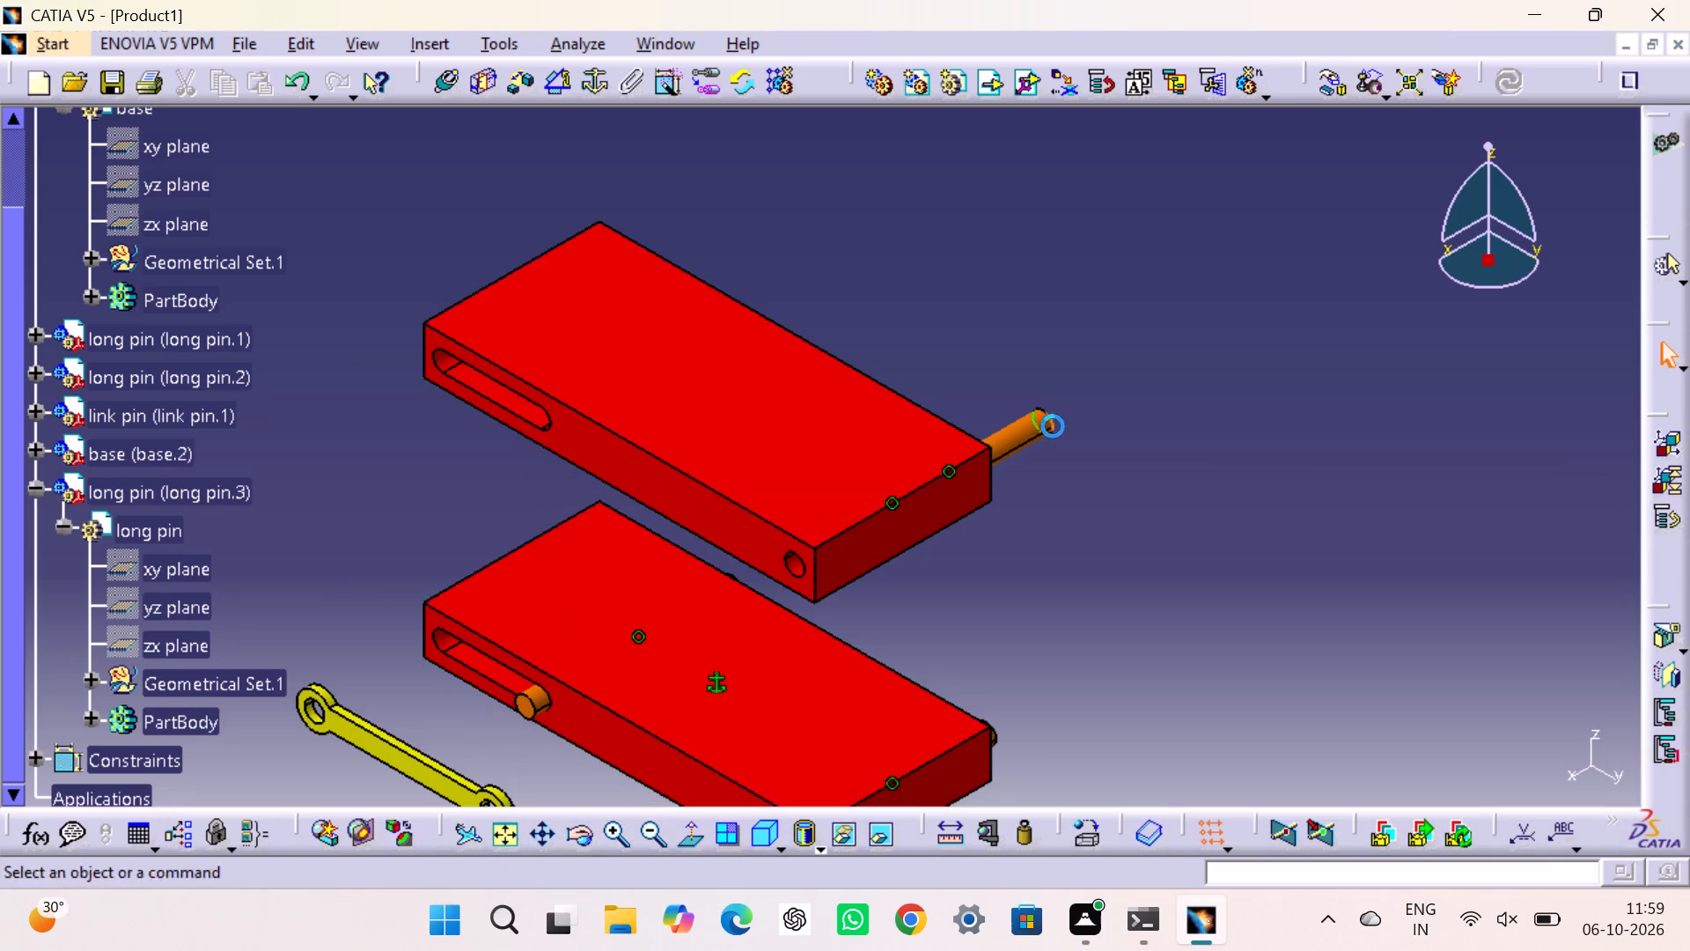
Add a 62 mm offset constraint between the xy plane of base.1 and the xy plane of long pin.3.
{"action": "left_click", "coordinate": [519, 91]}
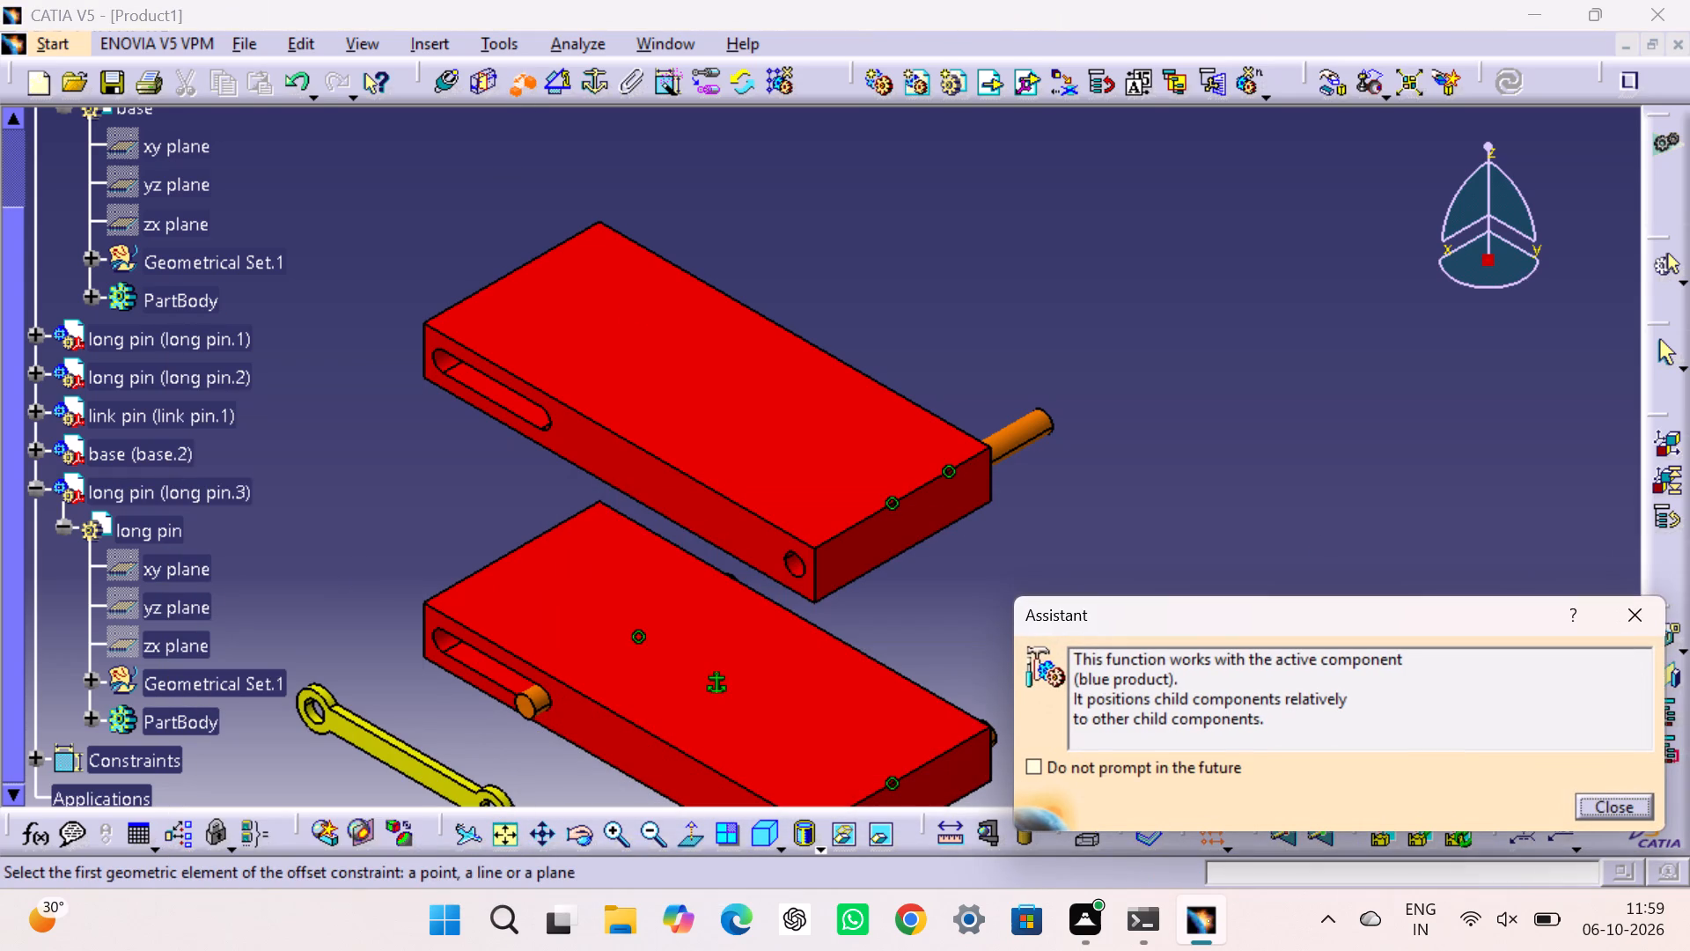
{"action": "left_click", "coordinate": [192, 144]}
{"action": "left_click", "coordinate": [187, 575]}
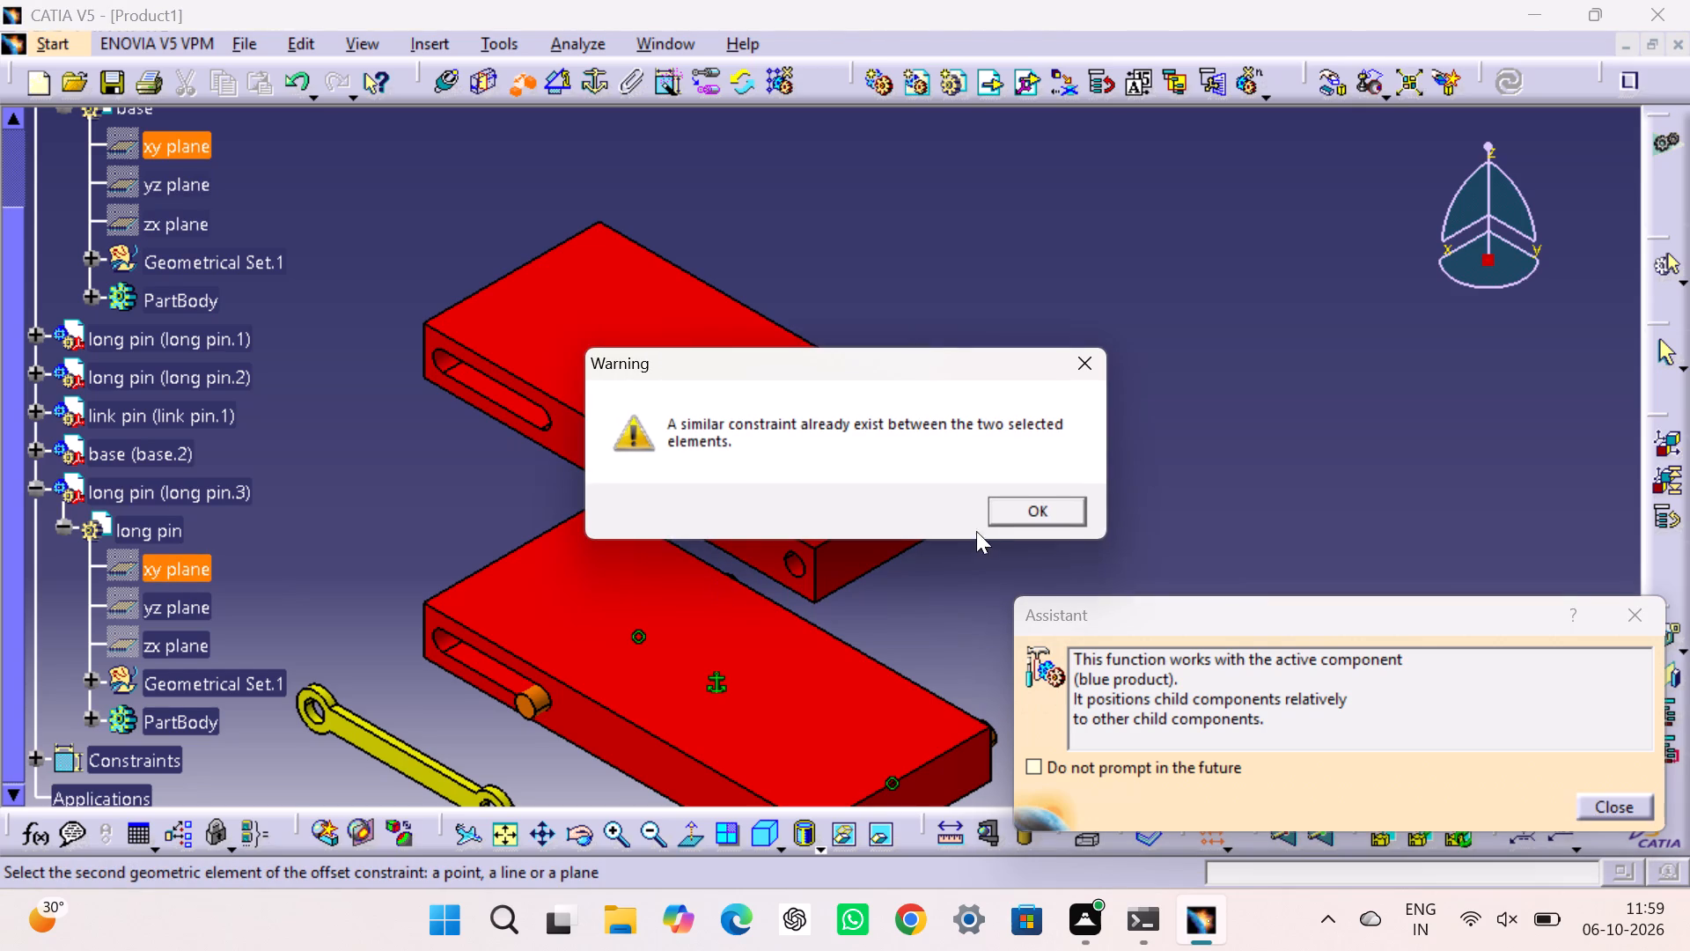
{"action": "left_click", "coordinate": [988, 503]}
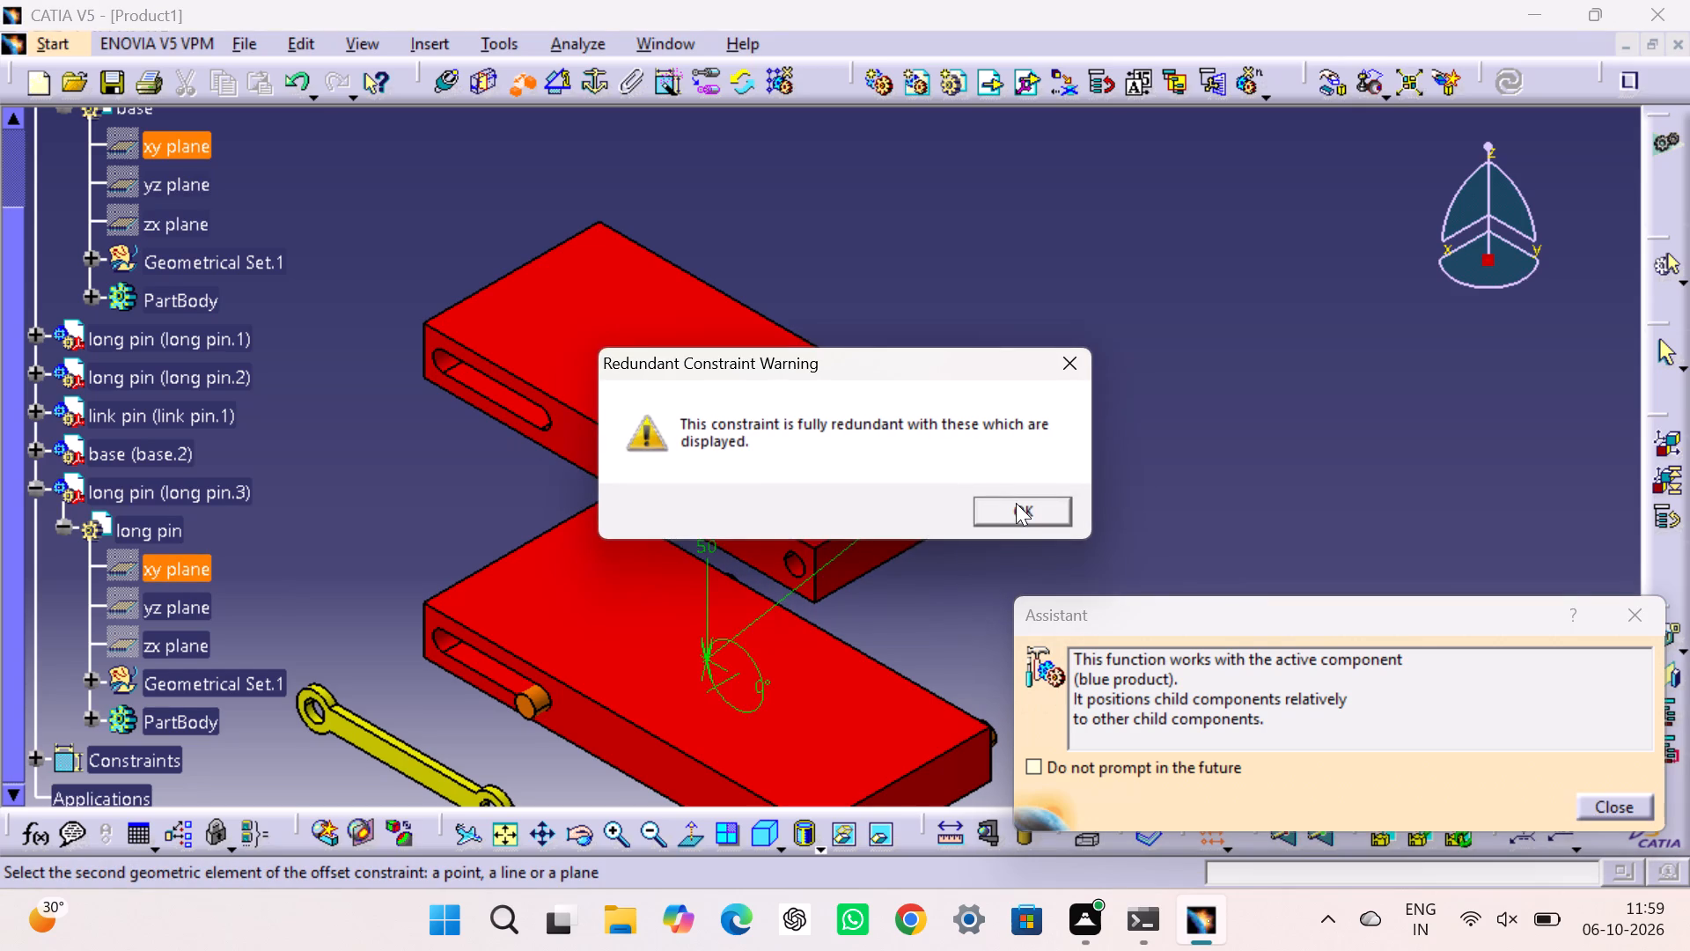
{"action": "left_click", "coordinate": [1016, 503]}
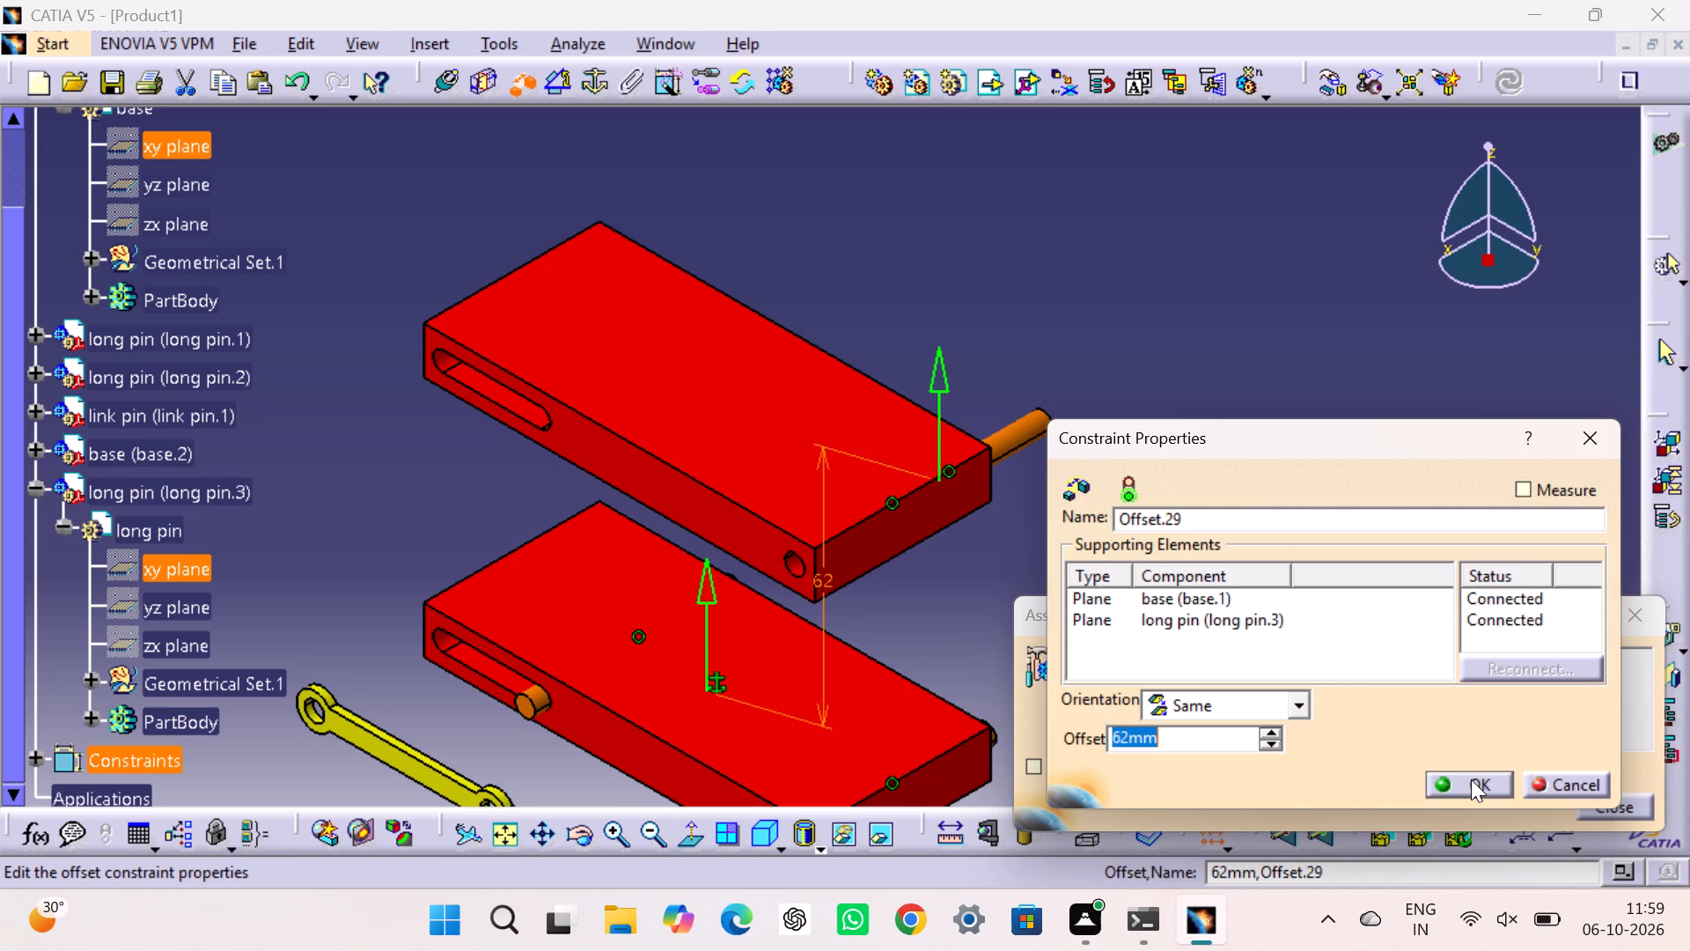
{"action": "left_click", "coordinate": [1471, 779]}
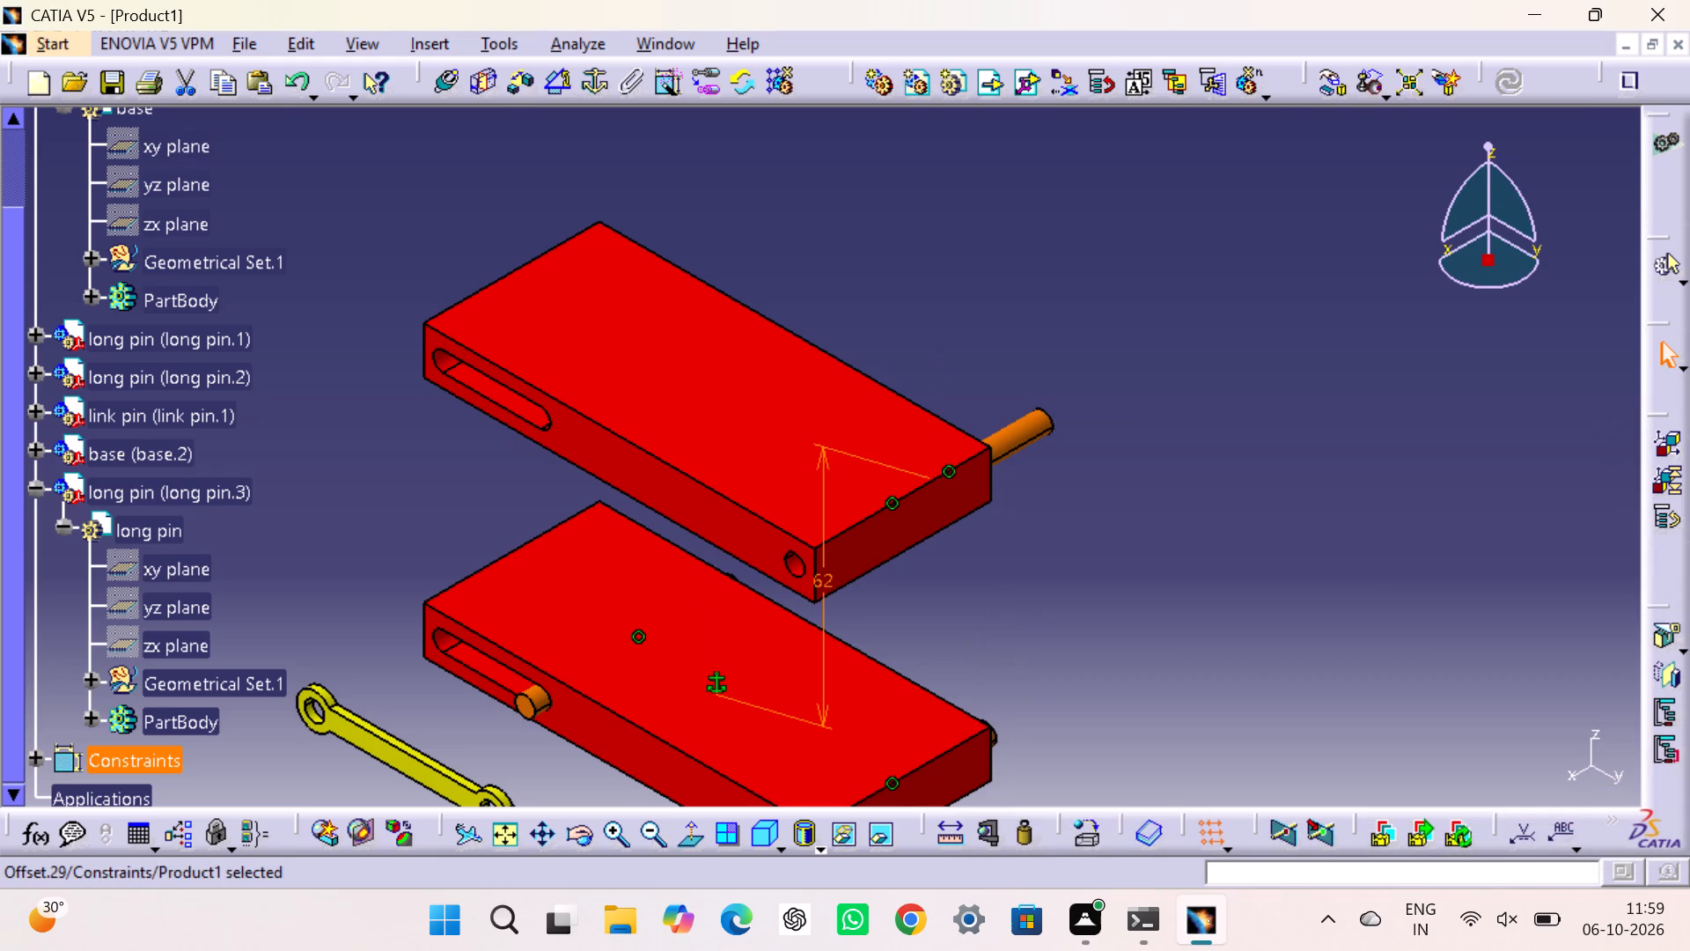
{"action": "left_click", "coordinate": [1368, 594]}
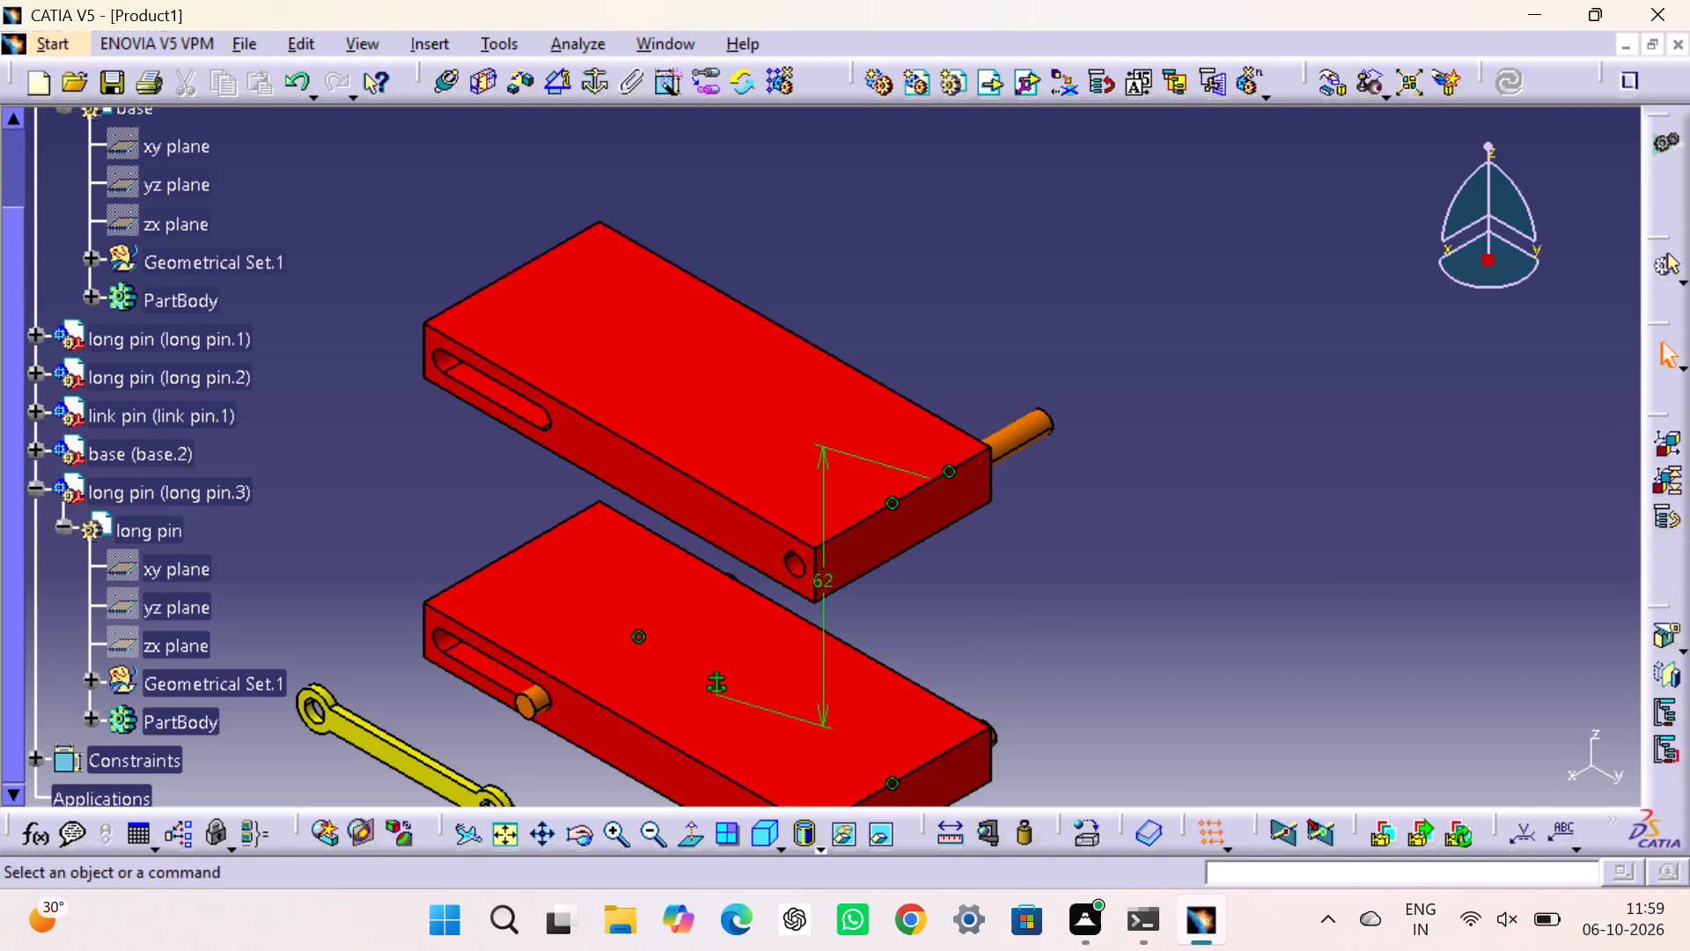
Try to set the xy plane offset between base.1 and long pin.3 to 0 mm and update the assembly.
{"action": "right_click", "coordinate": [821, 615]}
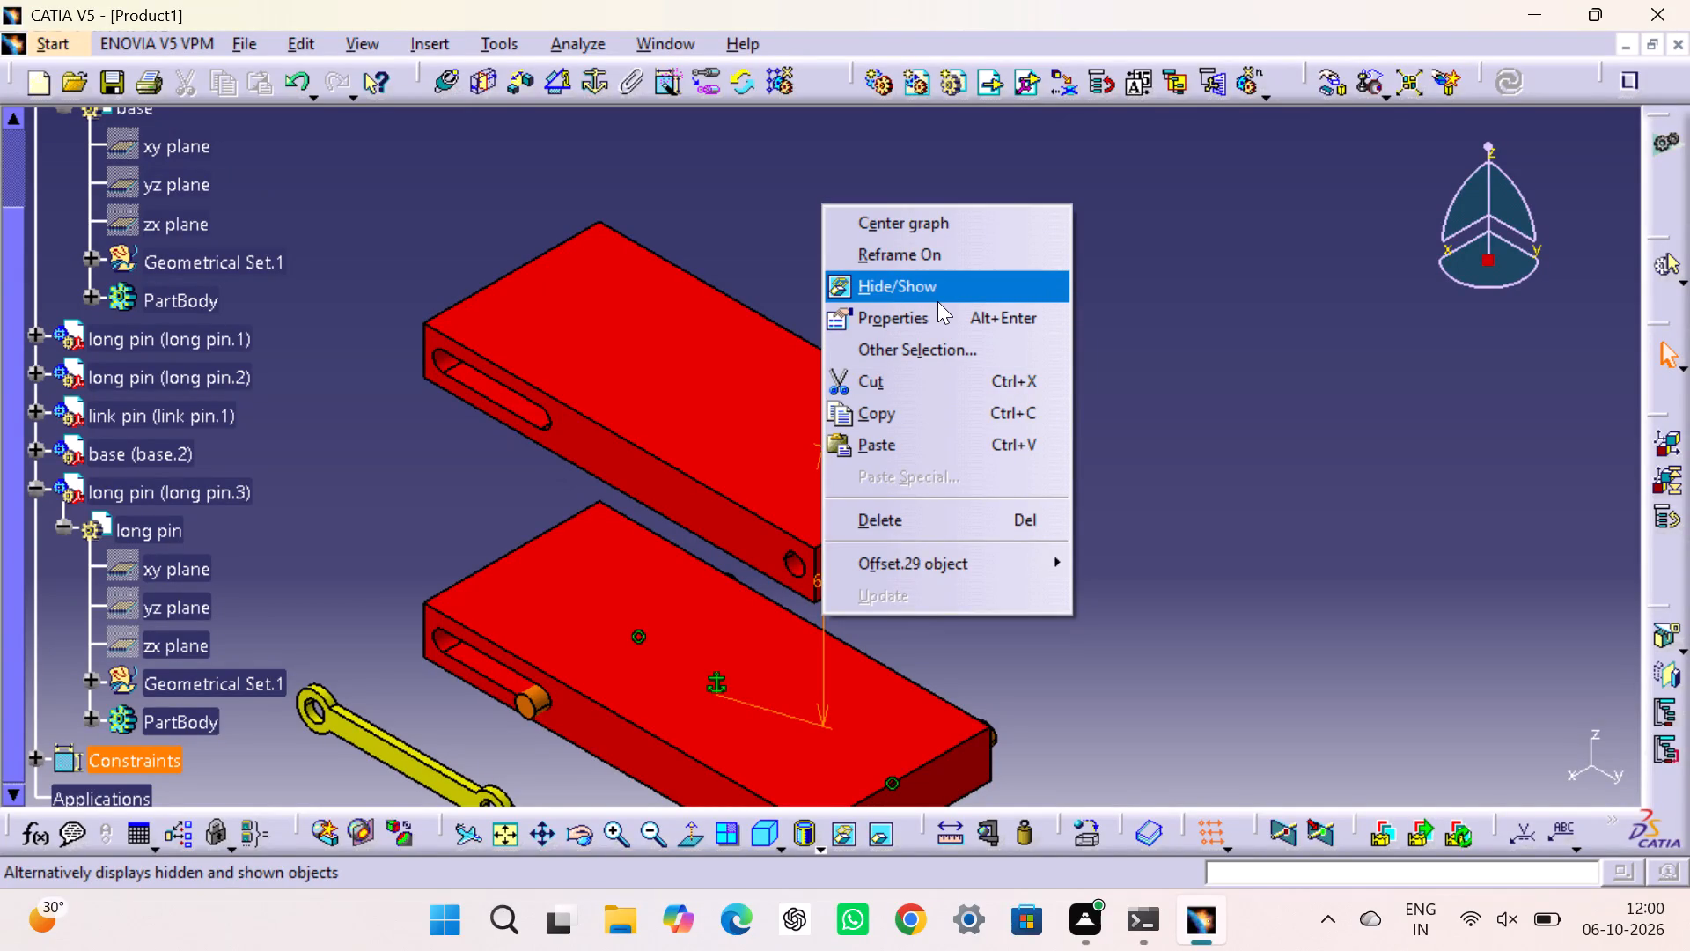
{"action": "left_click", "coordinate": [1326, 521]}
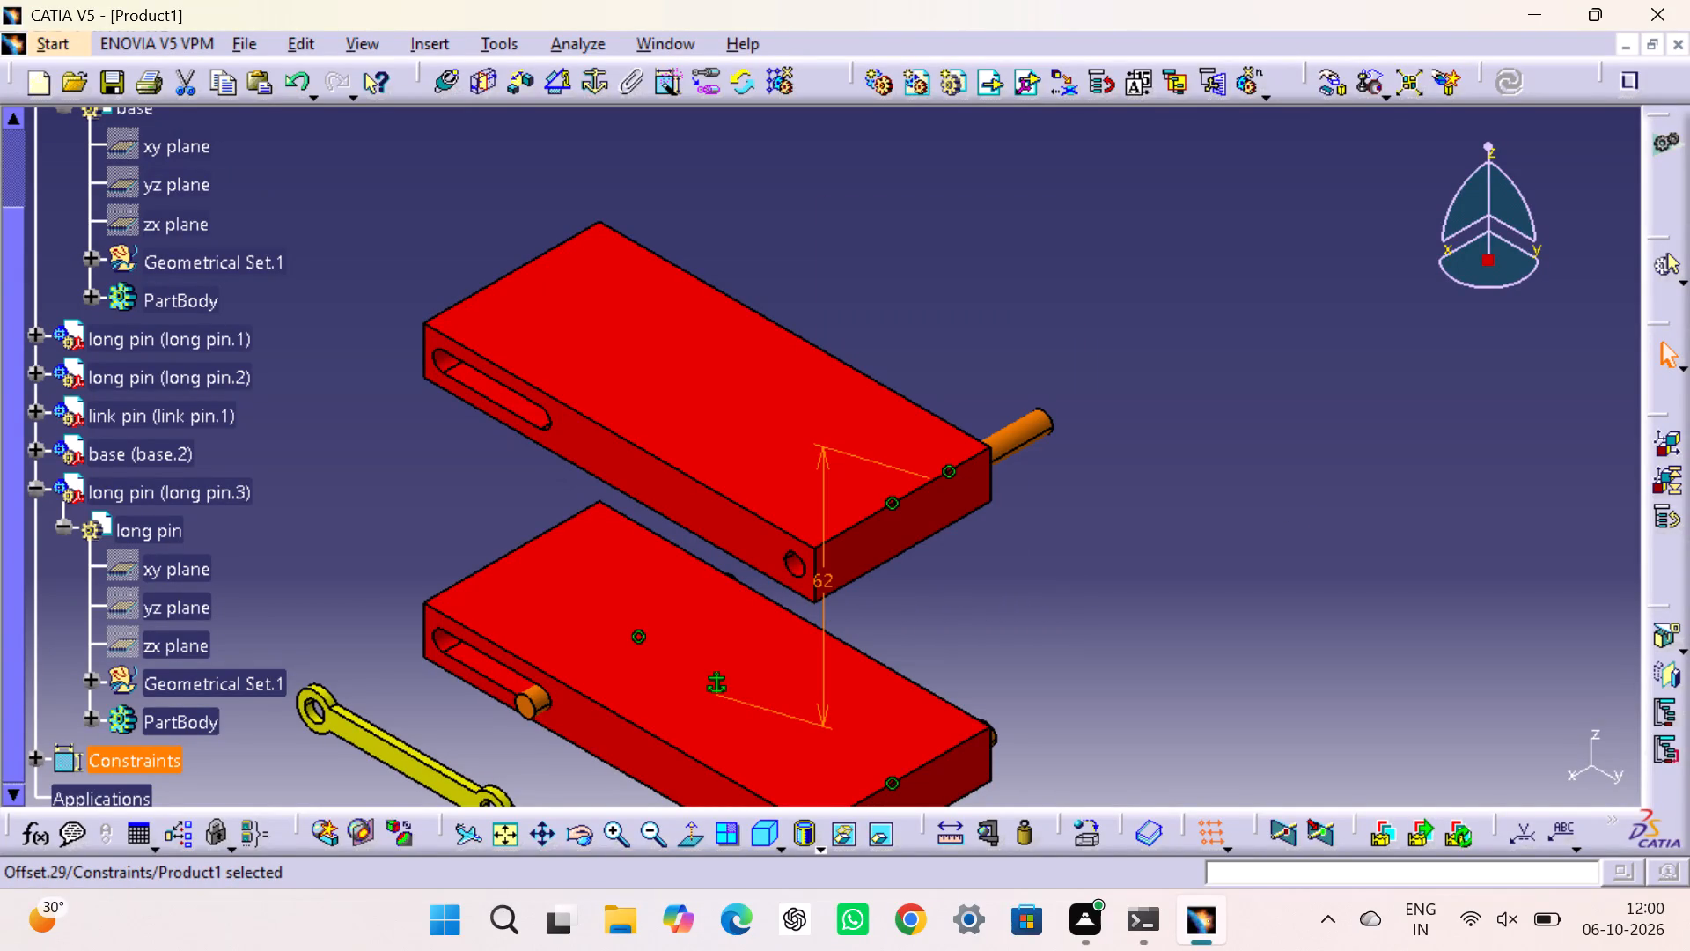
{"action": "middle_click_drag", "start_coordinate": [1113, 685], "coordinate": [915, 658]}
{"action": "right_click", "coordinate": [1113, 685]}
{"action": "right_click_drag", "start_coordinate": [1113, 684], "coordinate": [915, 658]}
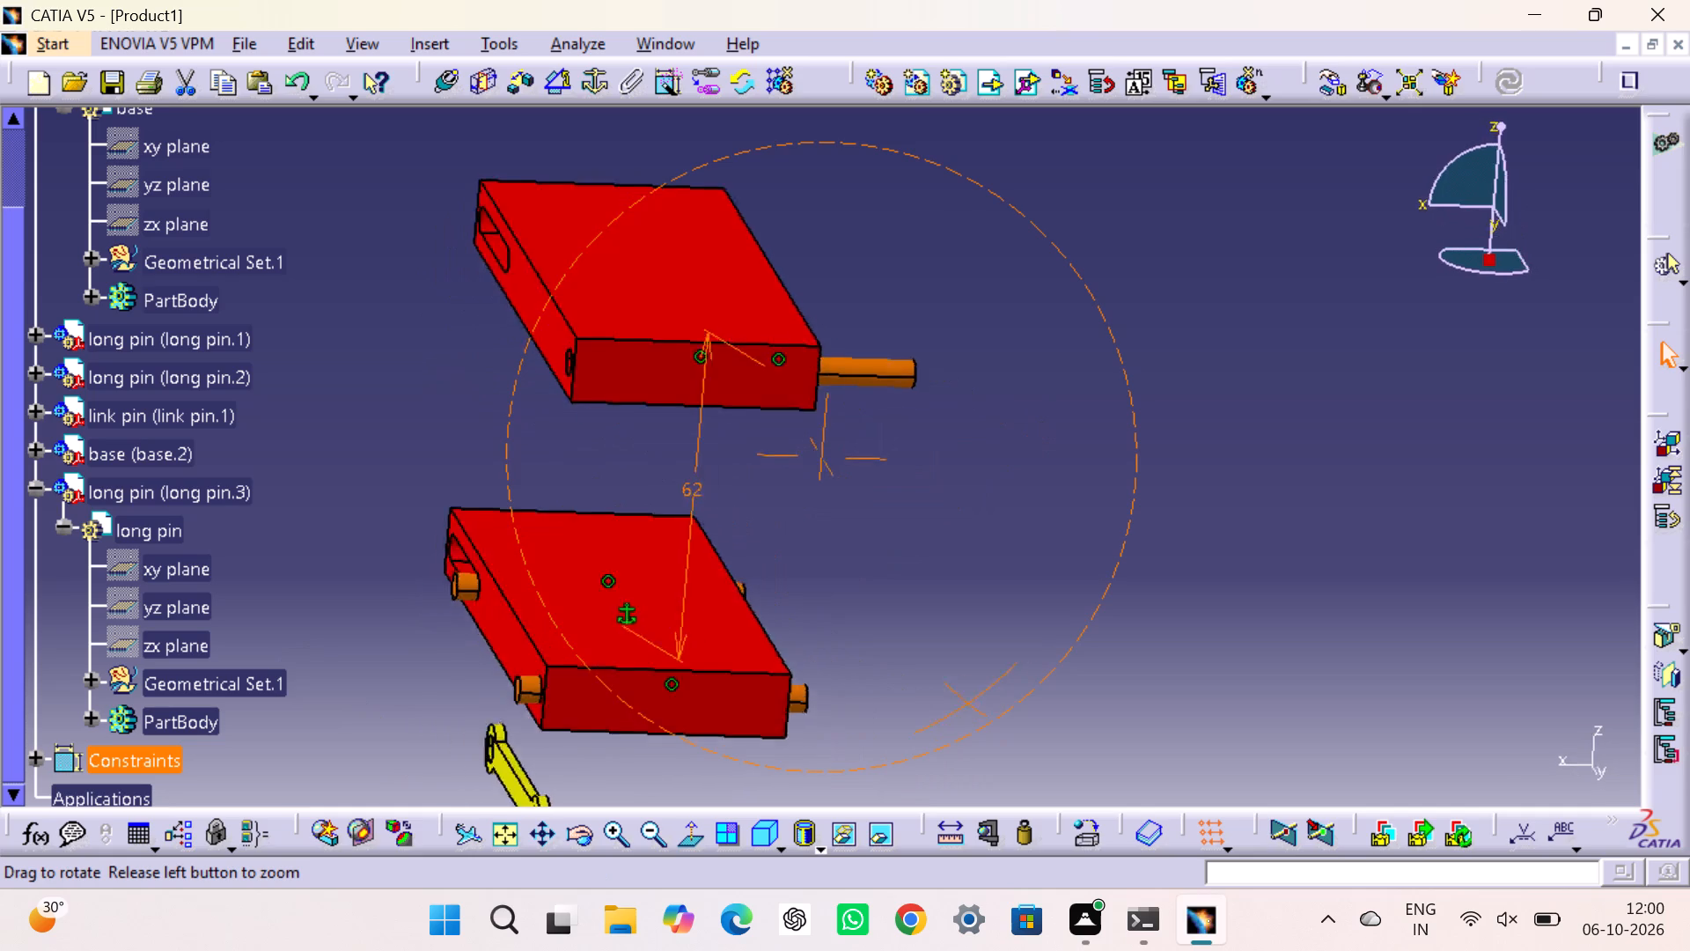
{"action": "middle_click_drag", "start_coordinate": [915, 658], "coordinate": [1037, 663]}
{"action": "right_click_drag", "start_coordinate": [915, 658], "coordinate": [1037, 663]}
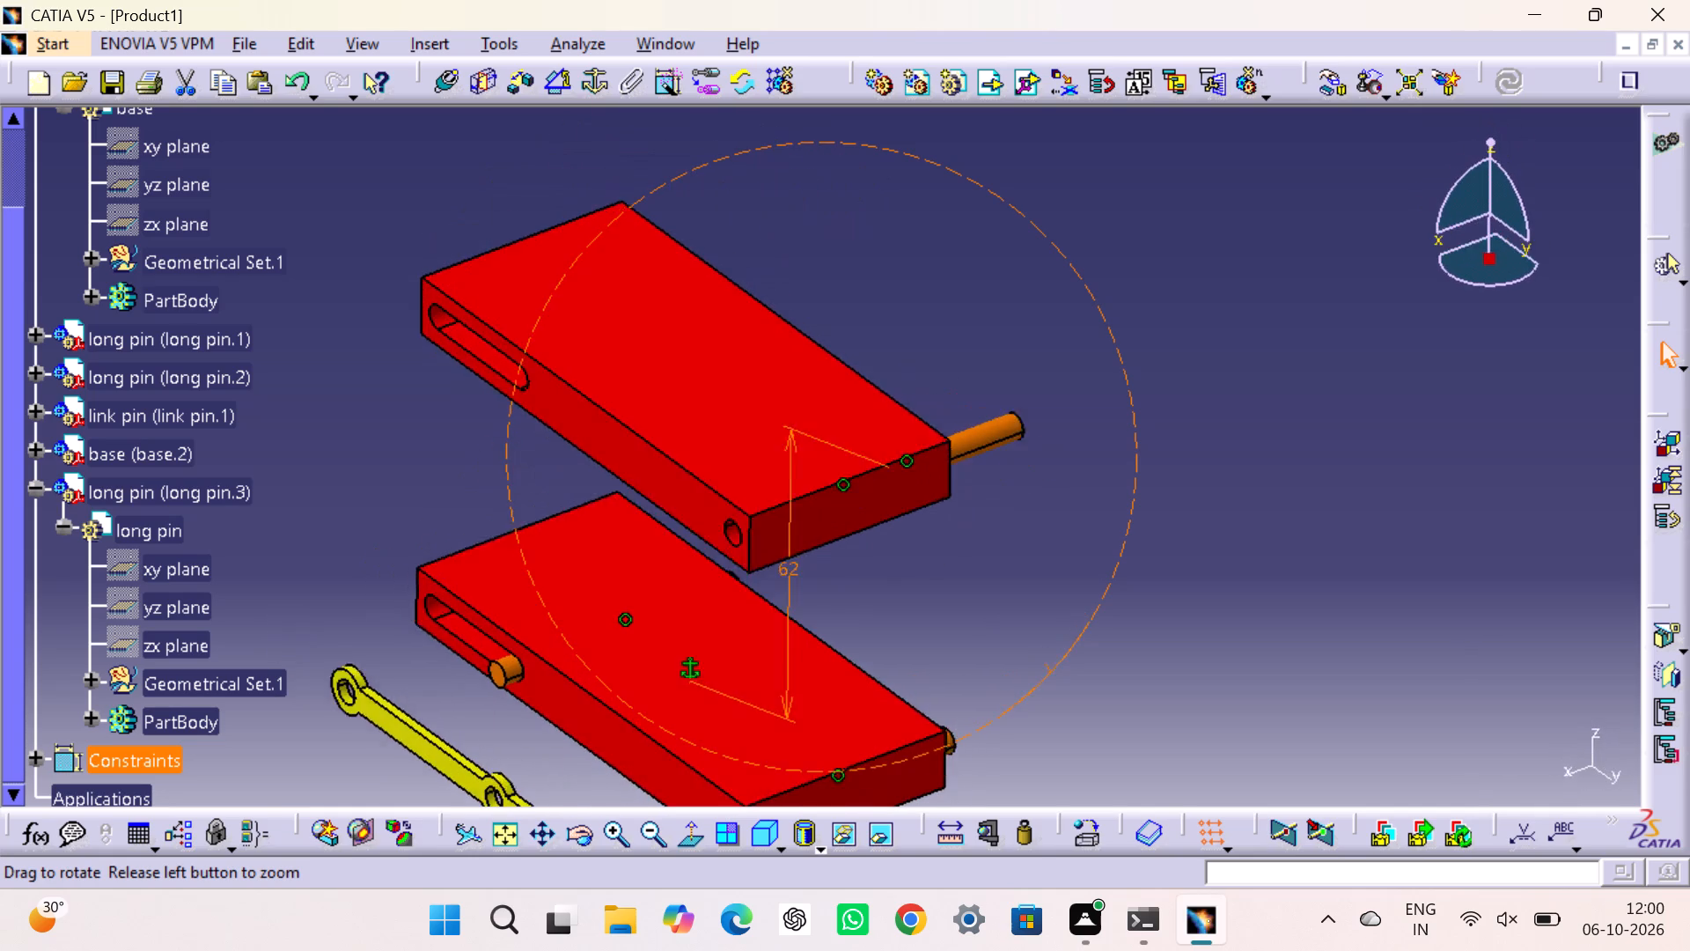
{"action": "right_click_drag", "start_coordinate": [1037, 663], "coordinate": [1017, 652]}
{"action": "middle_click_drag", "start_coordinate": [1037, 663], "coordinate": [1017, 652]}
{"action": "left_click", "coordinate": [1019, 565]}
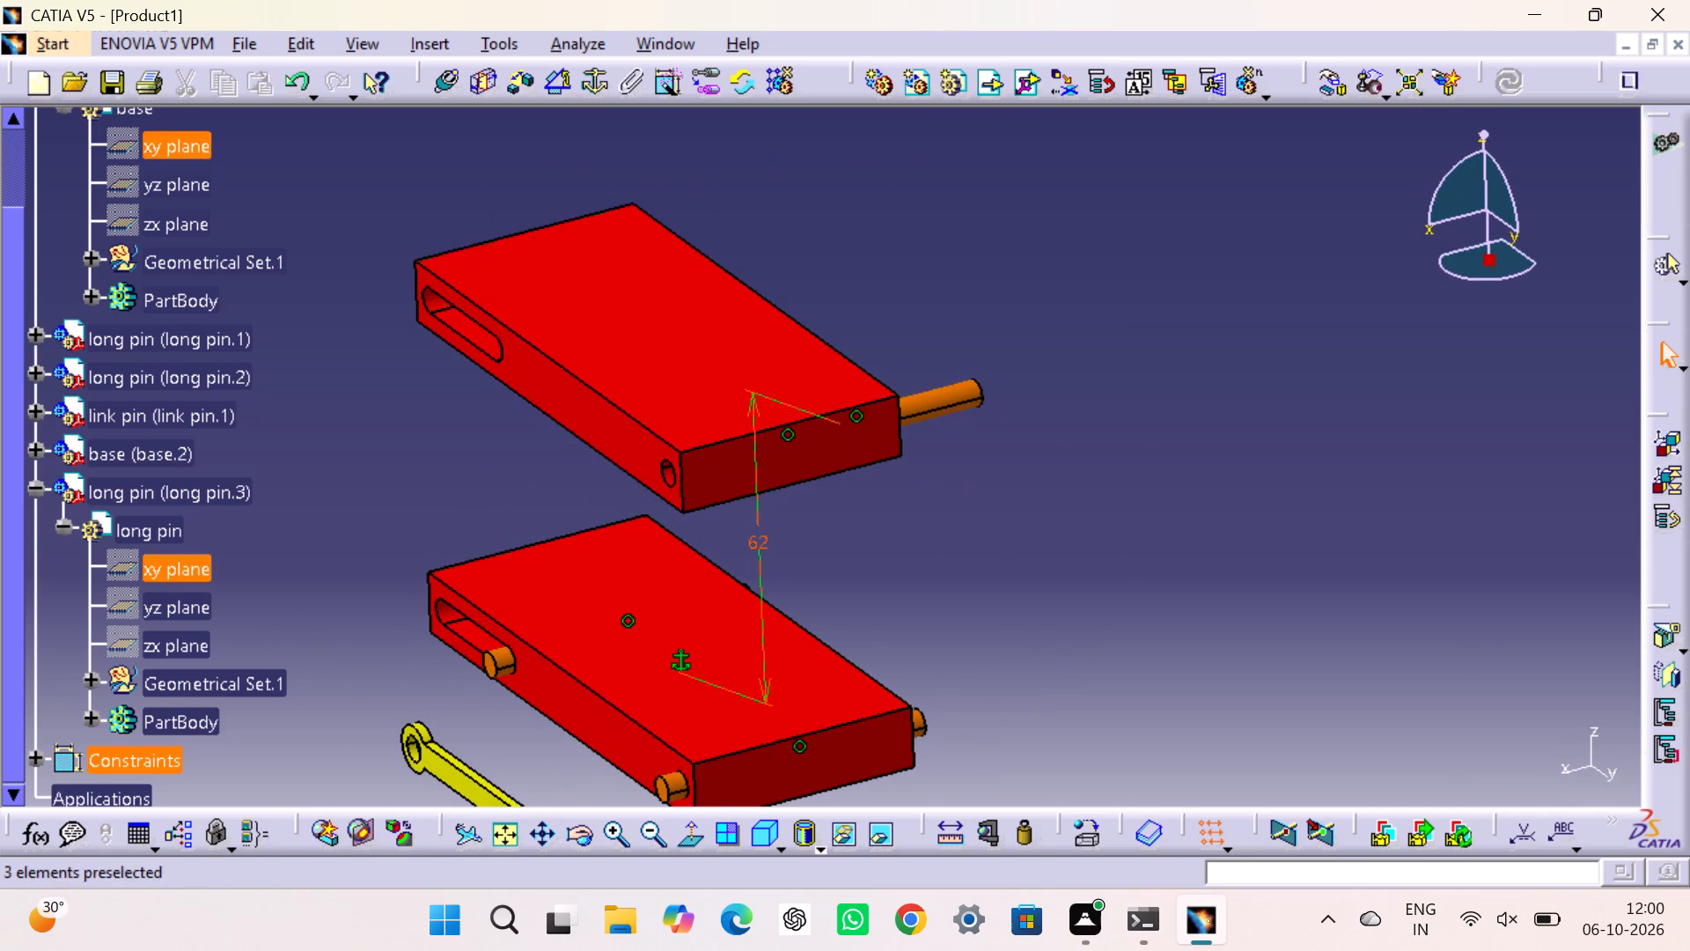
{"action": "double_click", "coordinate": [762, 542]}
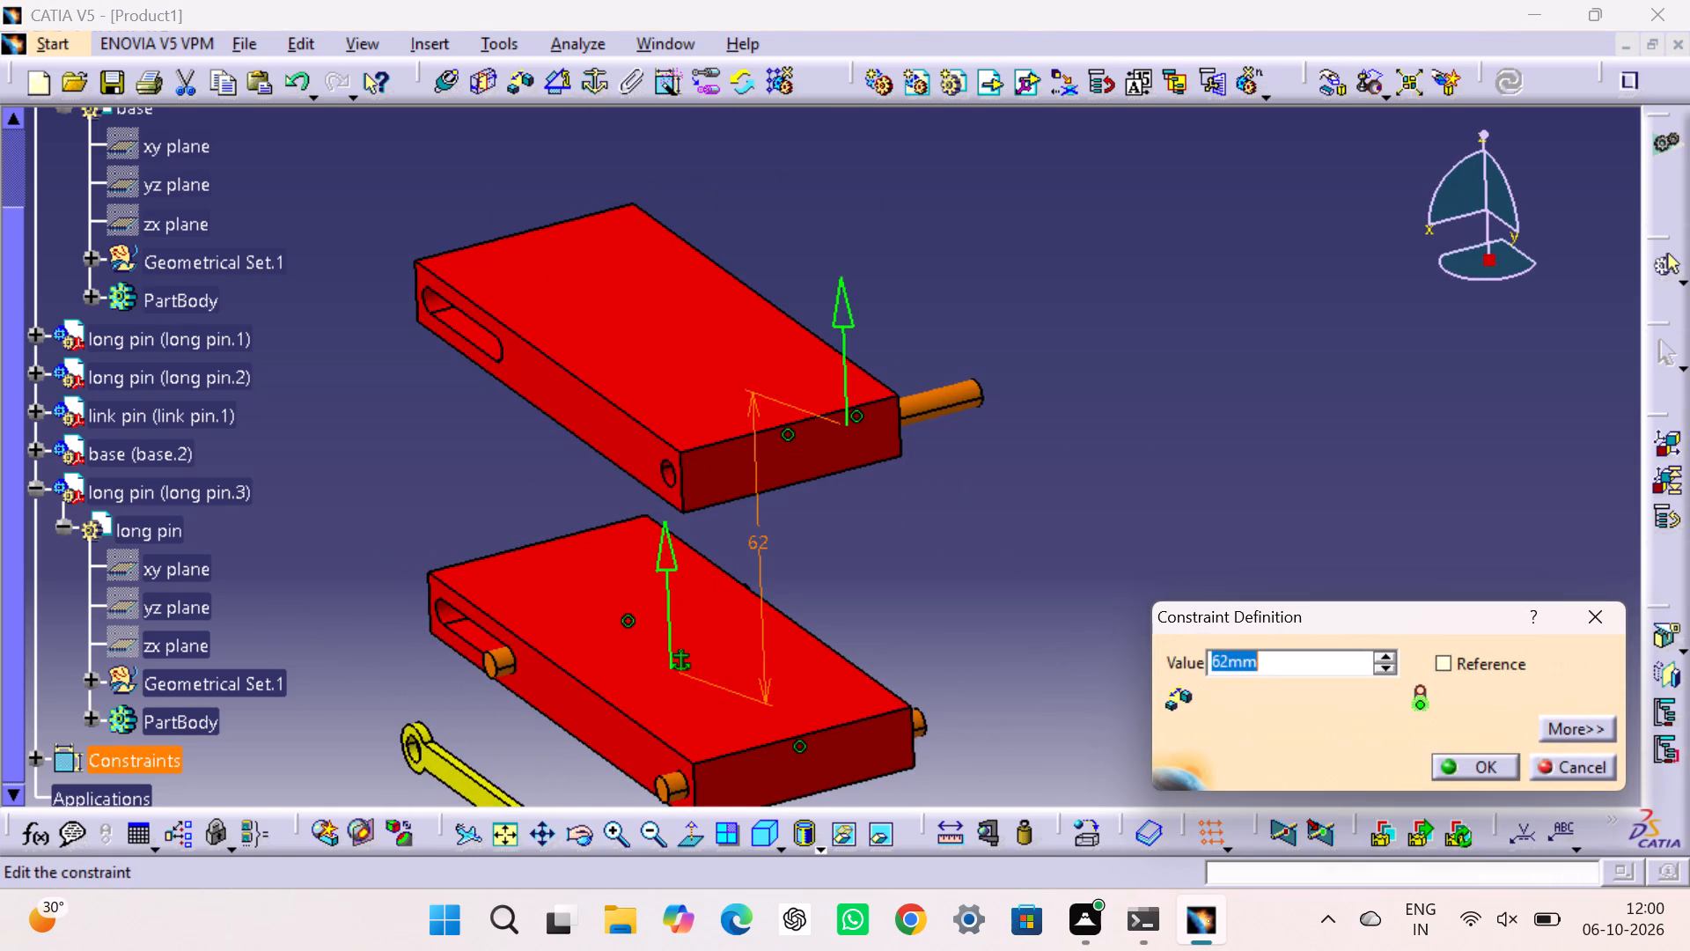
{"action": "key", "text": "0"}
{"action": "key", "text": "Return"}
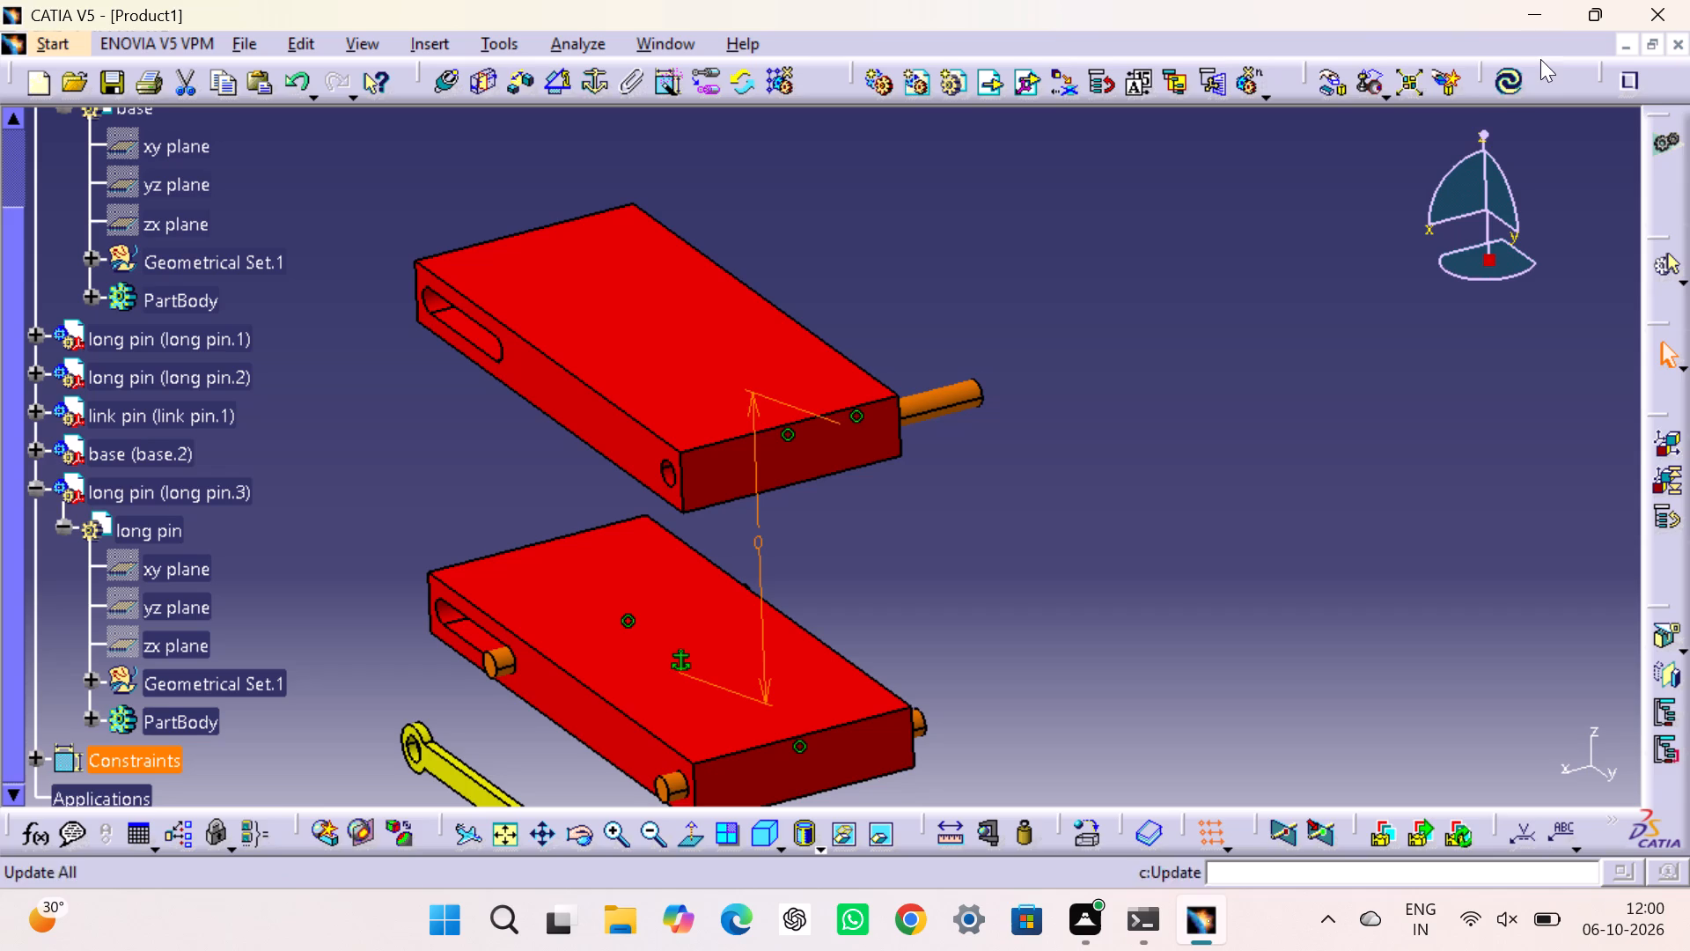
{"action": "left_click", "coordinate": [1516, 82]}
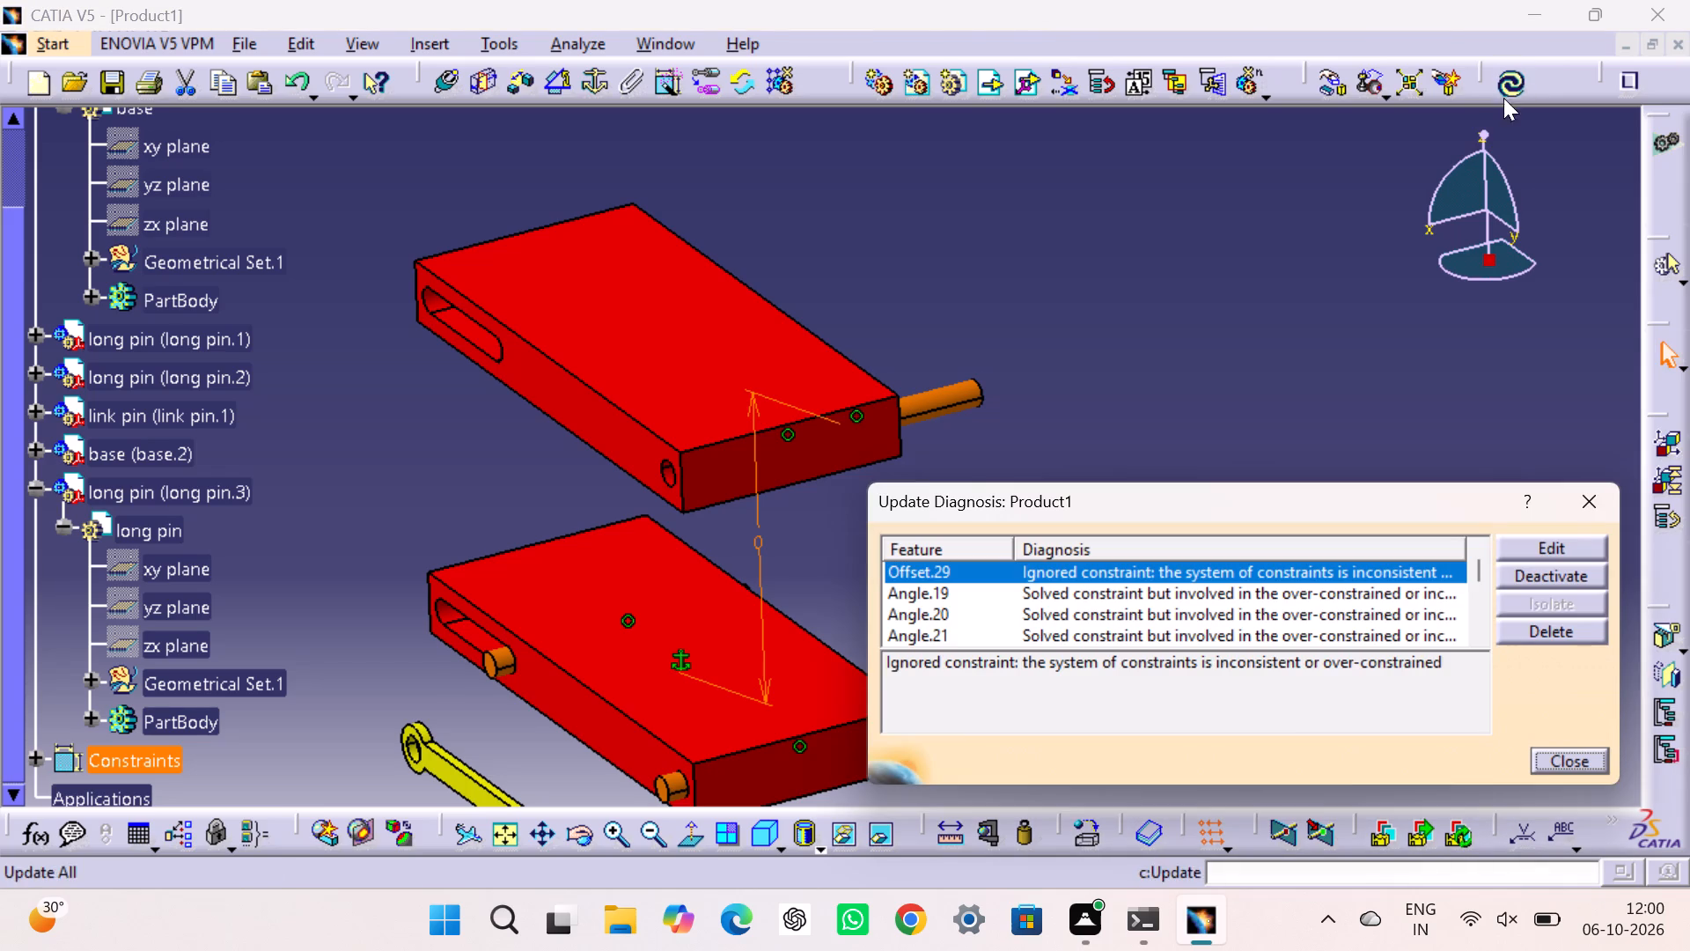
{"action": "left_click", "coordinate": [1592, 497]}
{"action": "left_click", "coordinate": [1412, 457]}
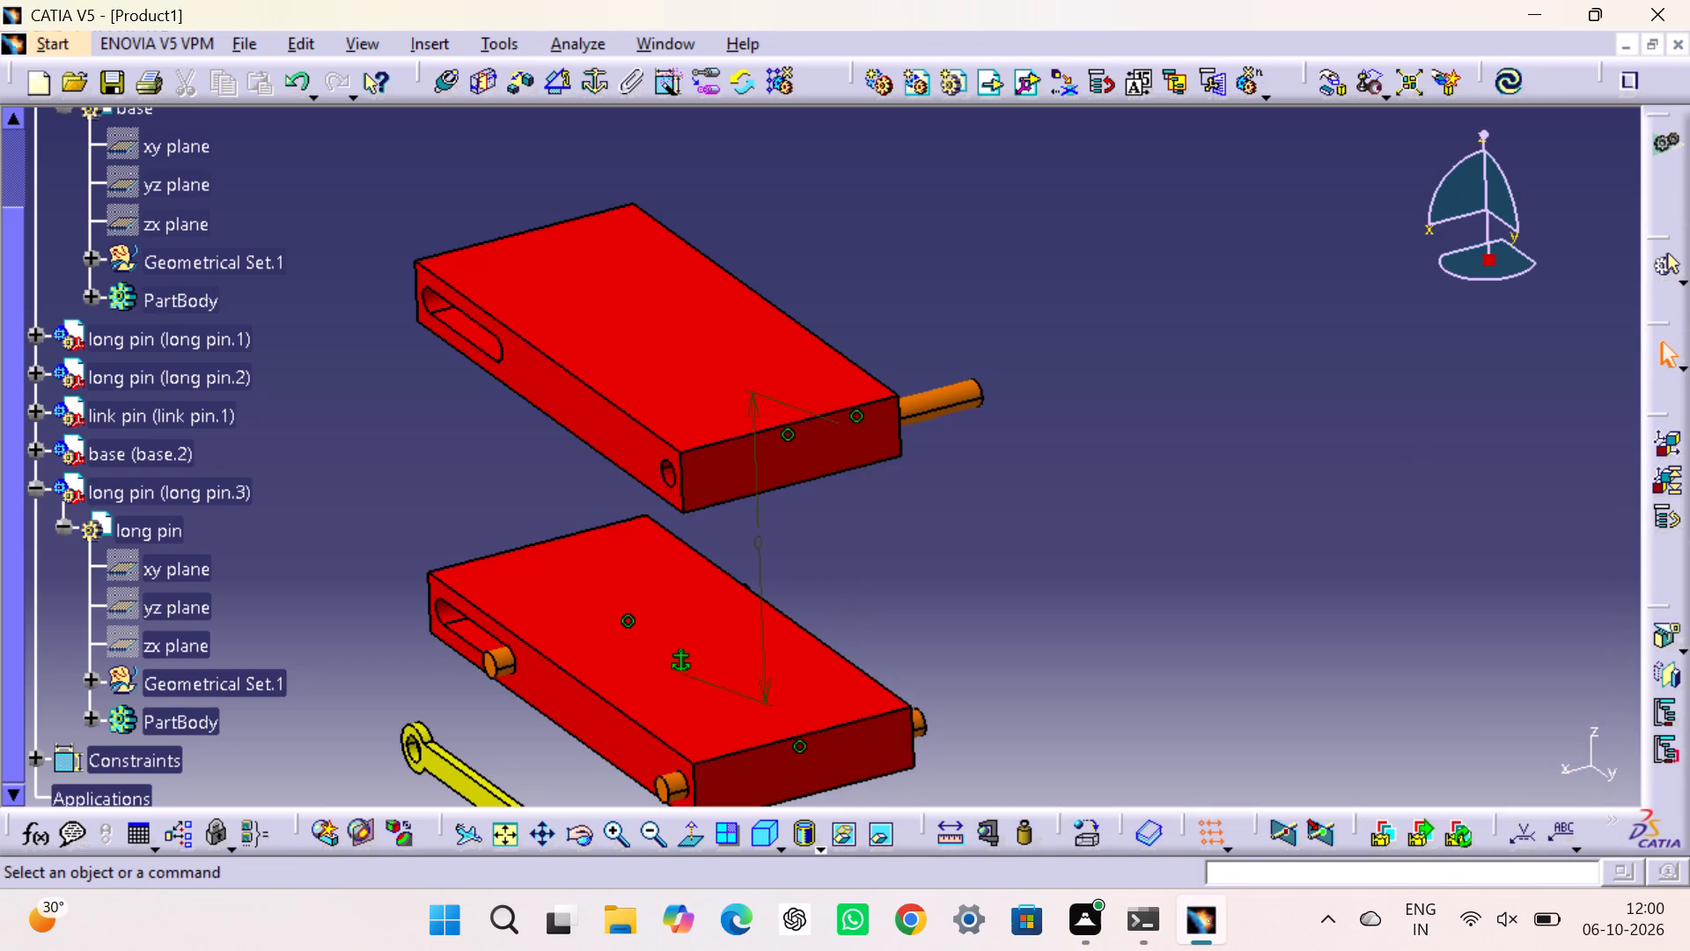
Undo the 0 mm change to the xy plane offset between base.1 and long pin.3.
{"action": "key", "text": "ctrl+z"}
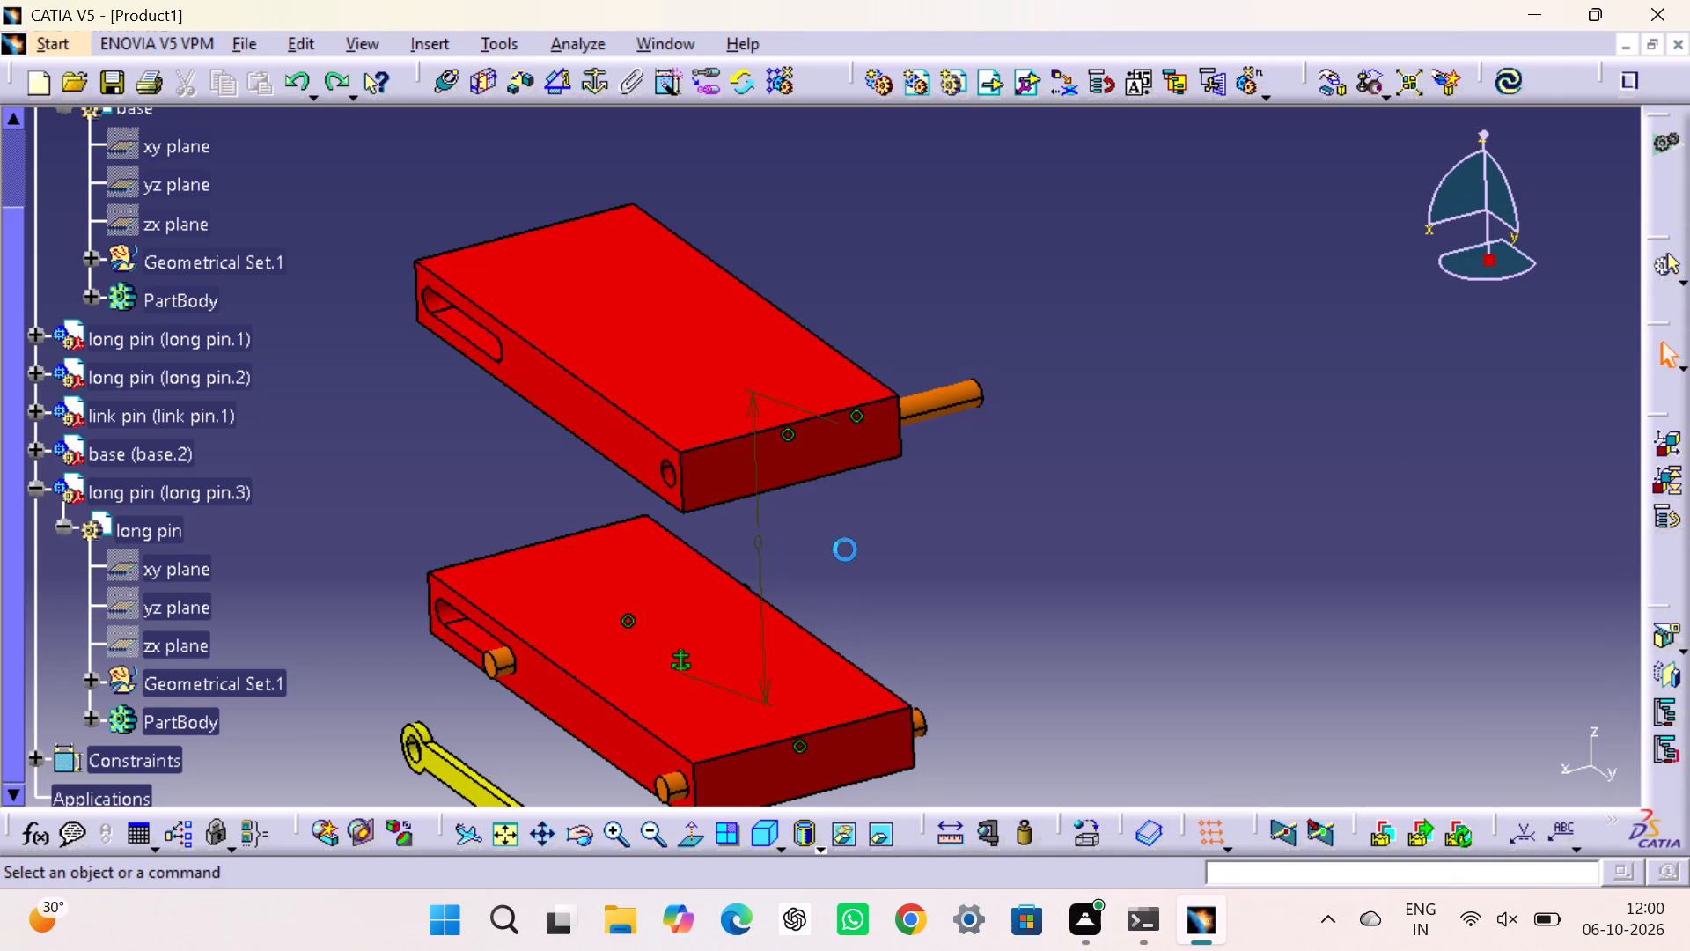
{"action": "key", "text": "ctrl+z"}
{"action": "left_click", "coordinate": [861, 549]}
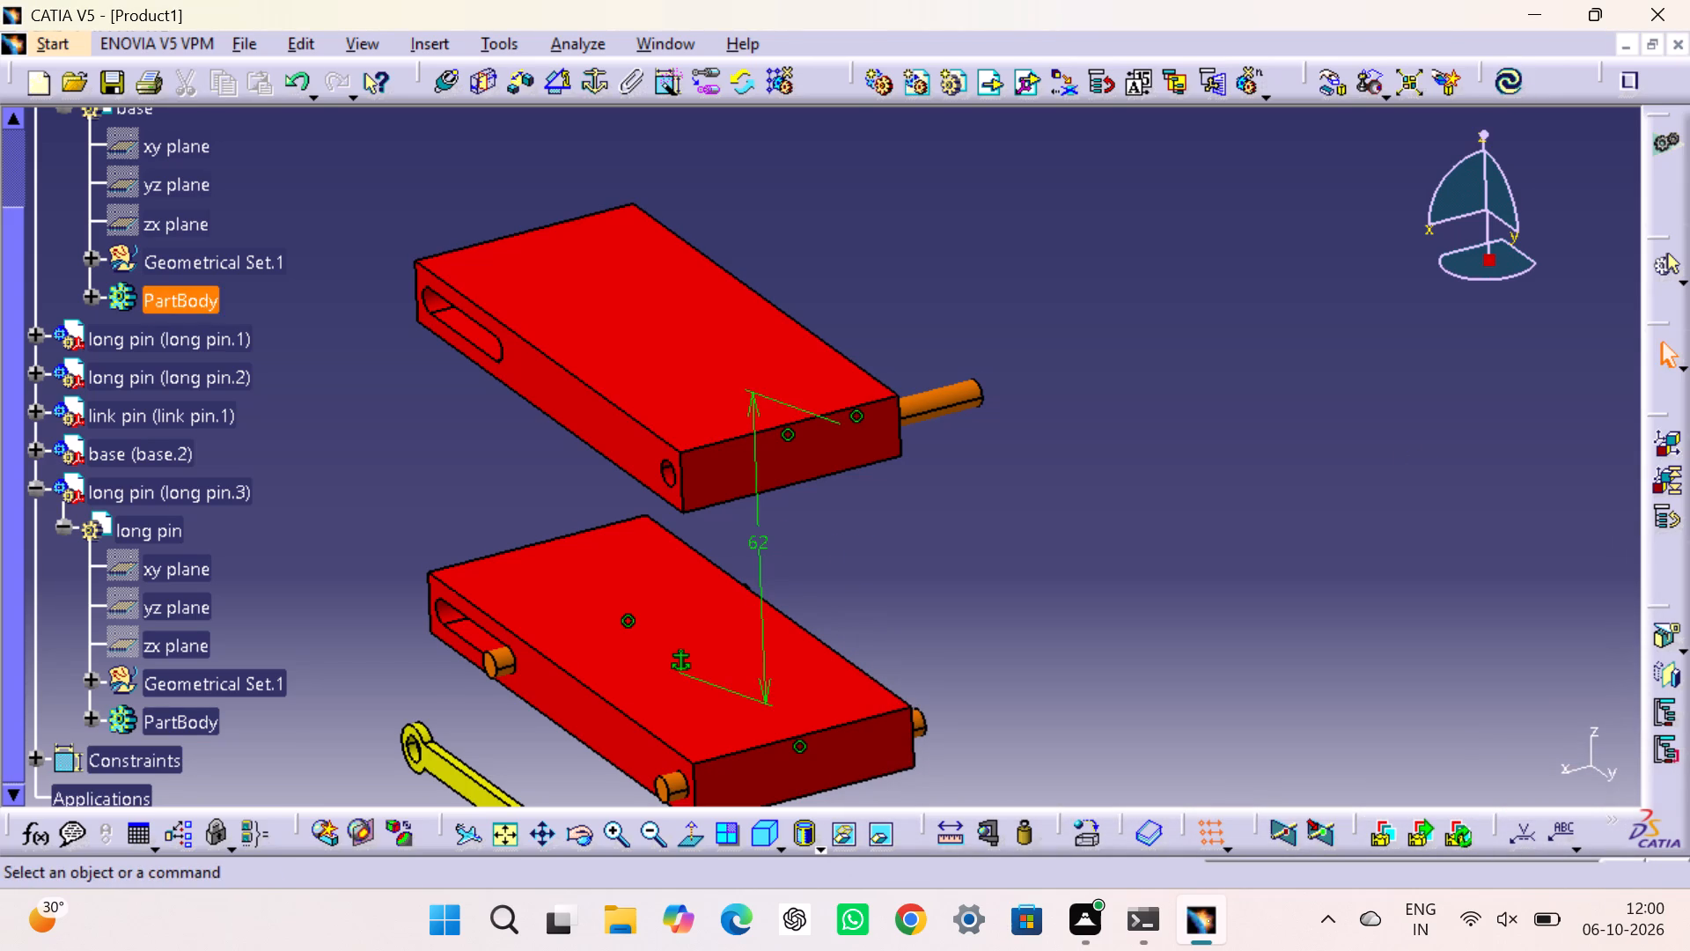
Add a 0 mm offset constraint between the yz planes of base.1 and long pin.3 and update the assembly.
{"action": "left_click", "coordinate": [515, 86]}
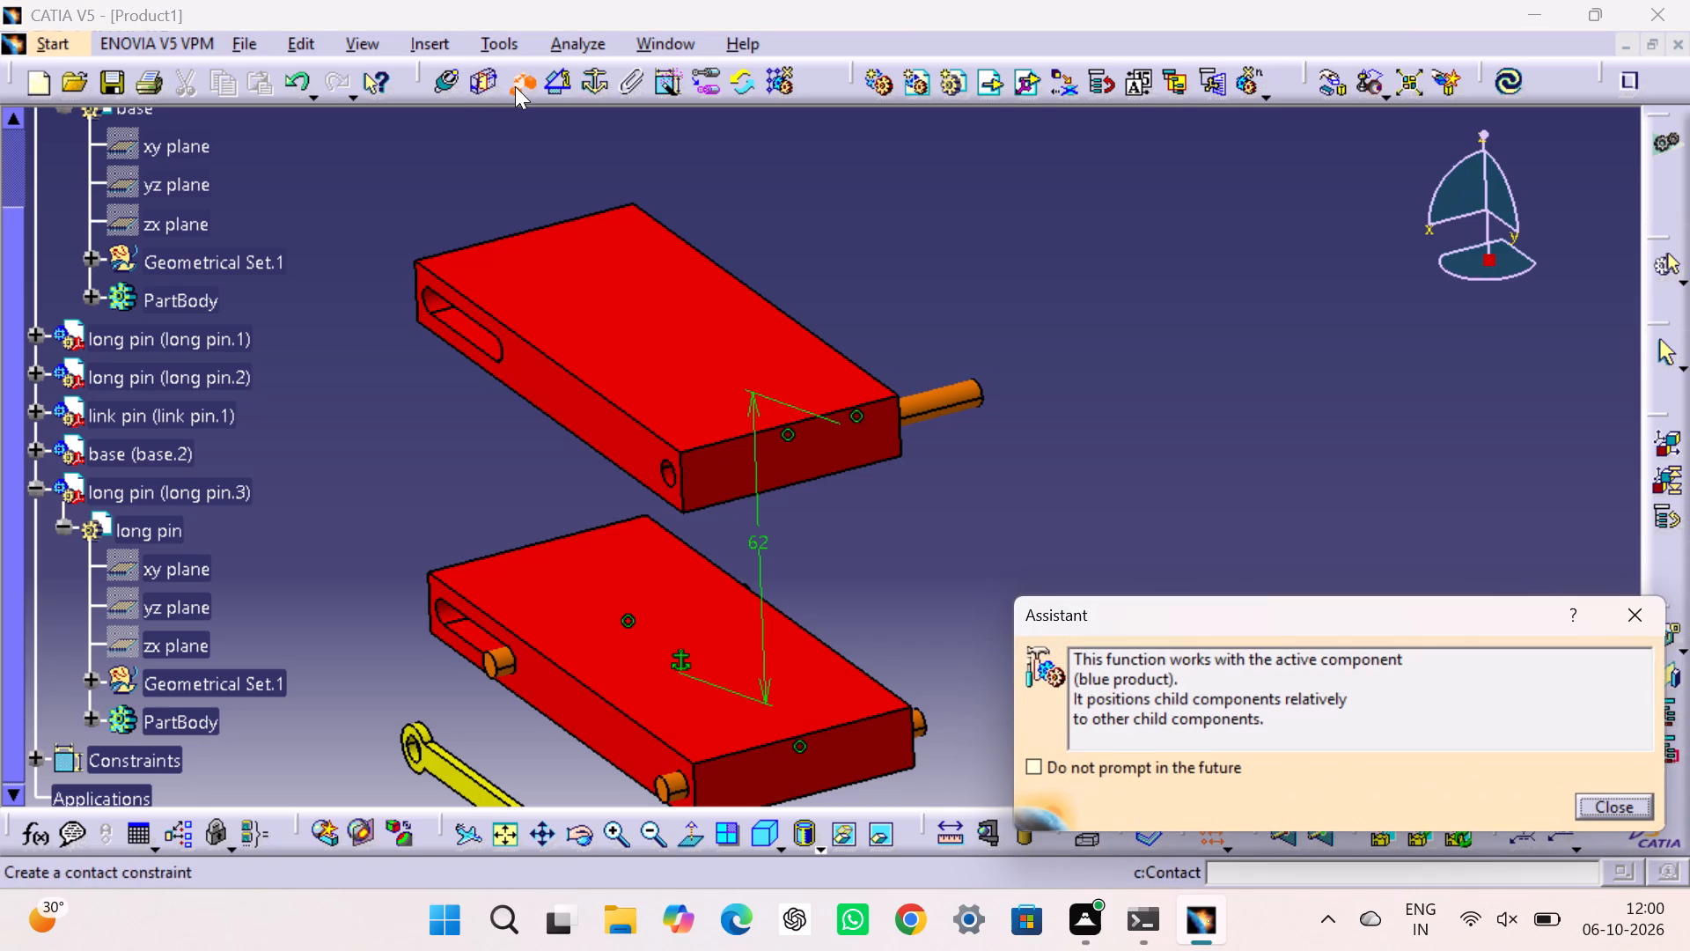
{"action": "left_click", "coordinate": [192, 191]}
{"action": "left_click", "coordinate": [195, 608]}
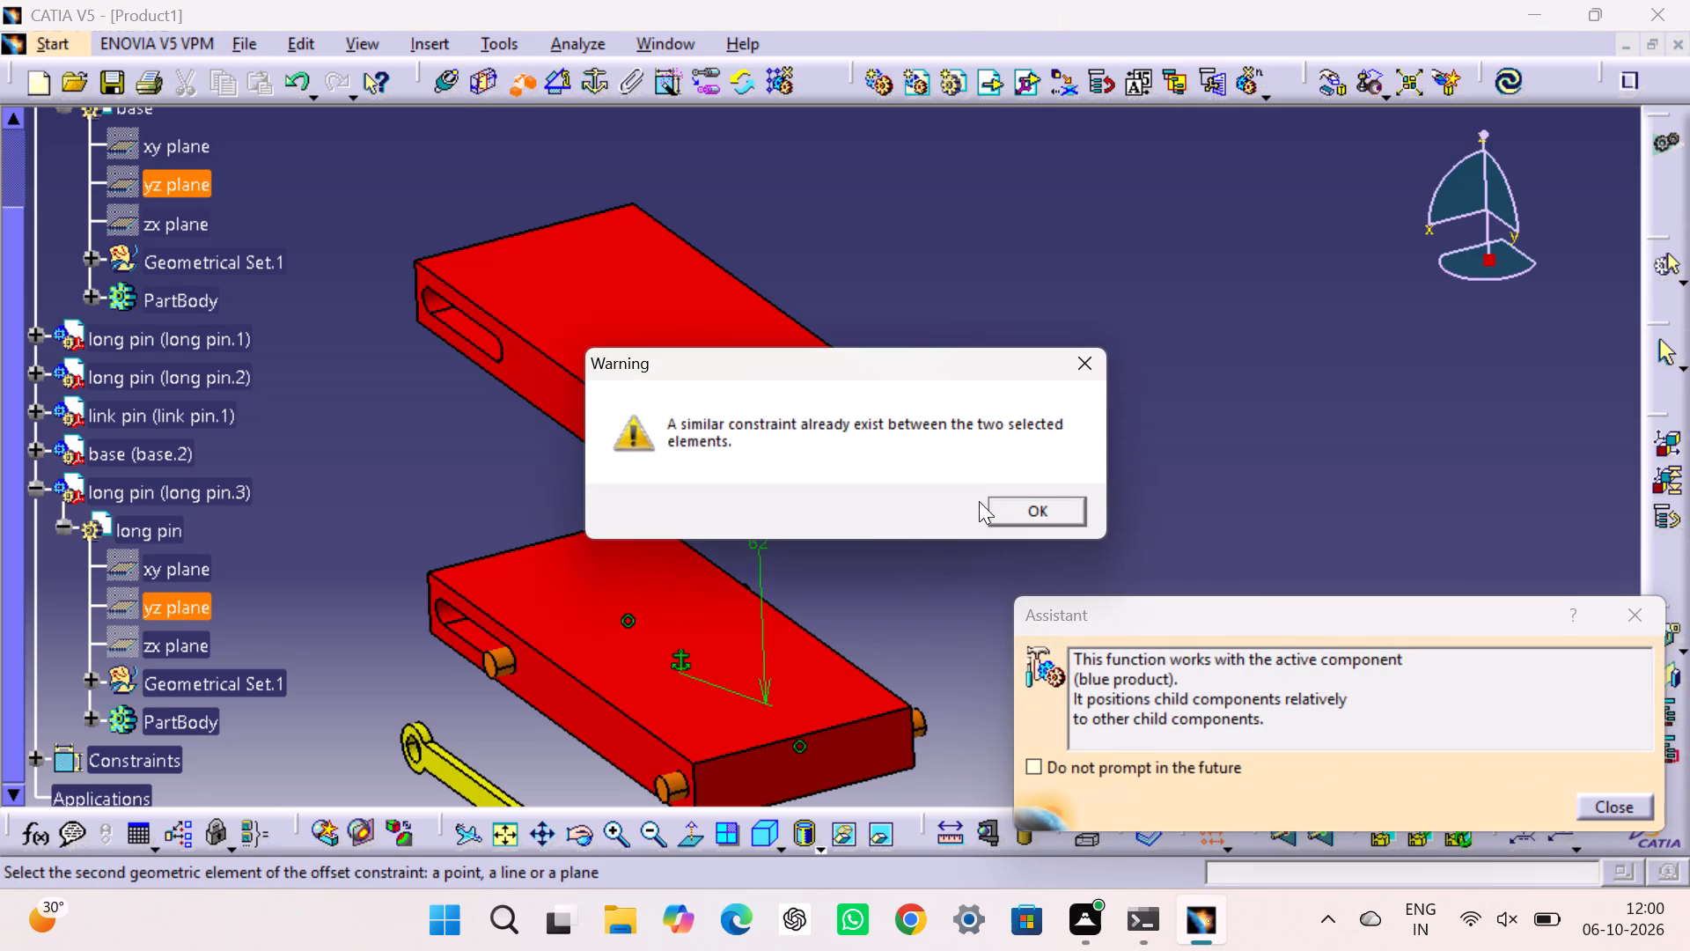
{"action": "left_click", "coordinate": [1062, 509]}
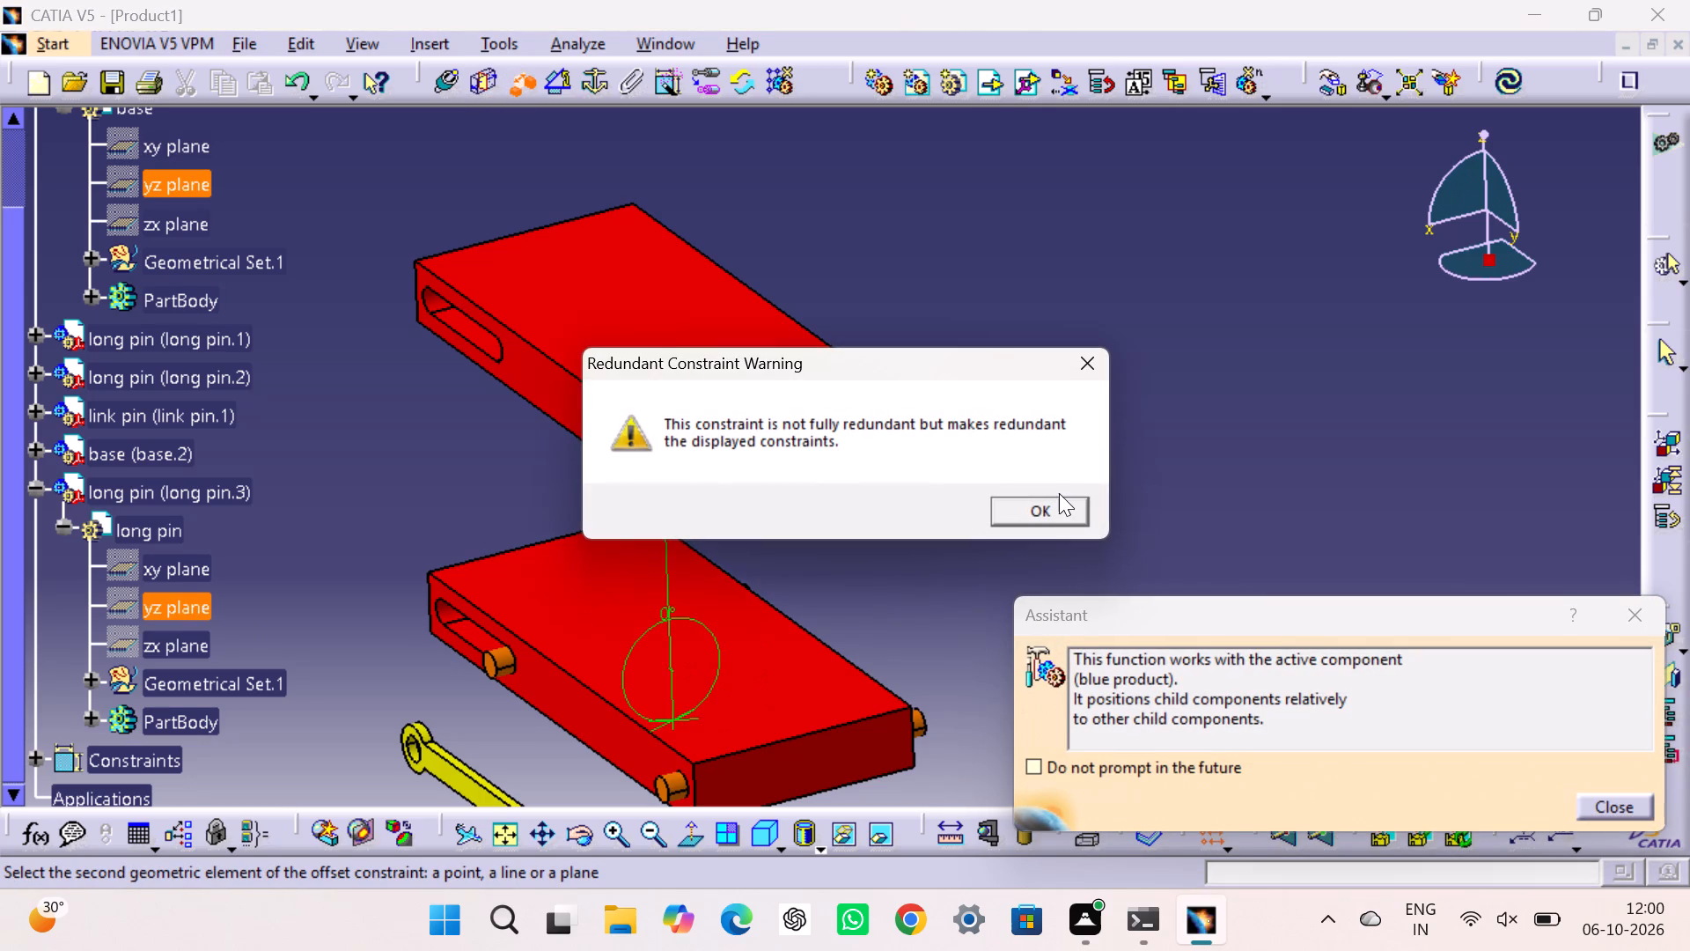
{"action": "left_click", "coordinate": [1059, 492]}
{"action": "left_click", "coordinate": [1050, 508]}
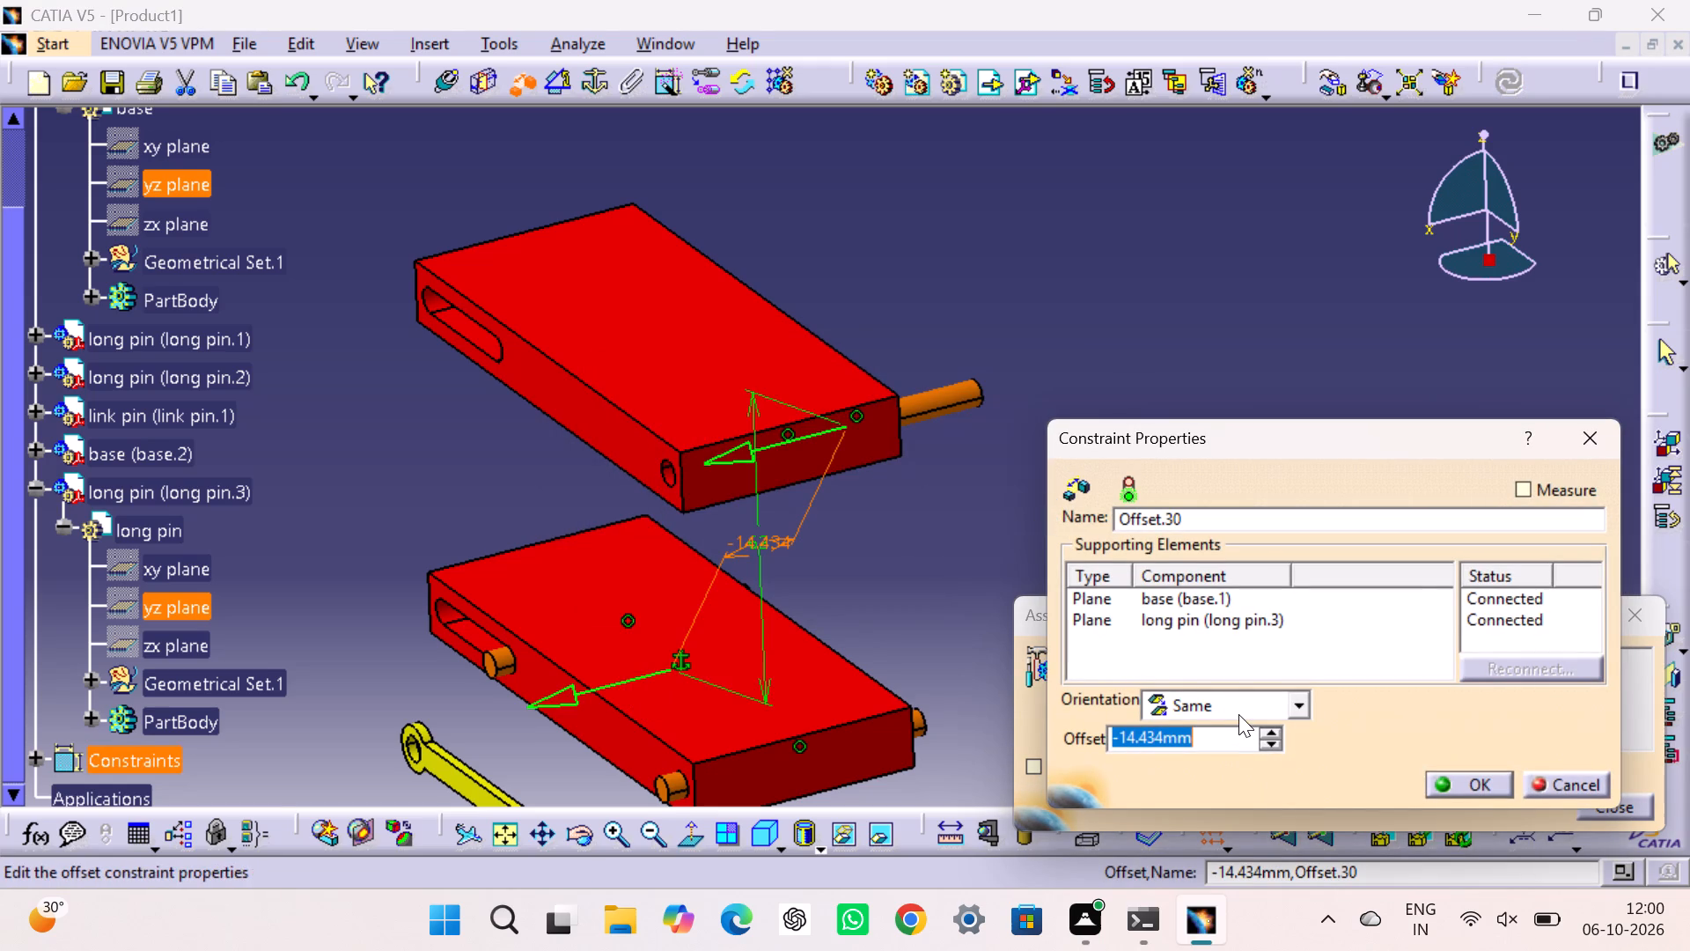
{"action": "key", "text": "0"}
{"action": "key", "text": "Return"}
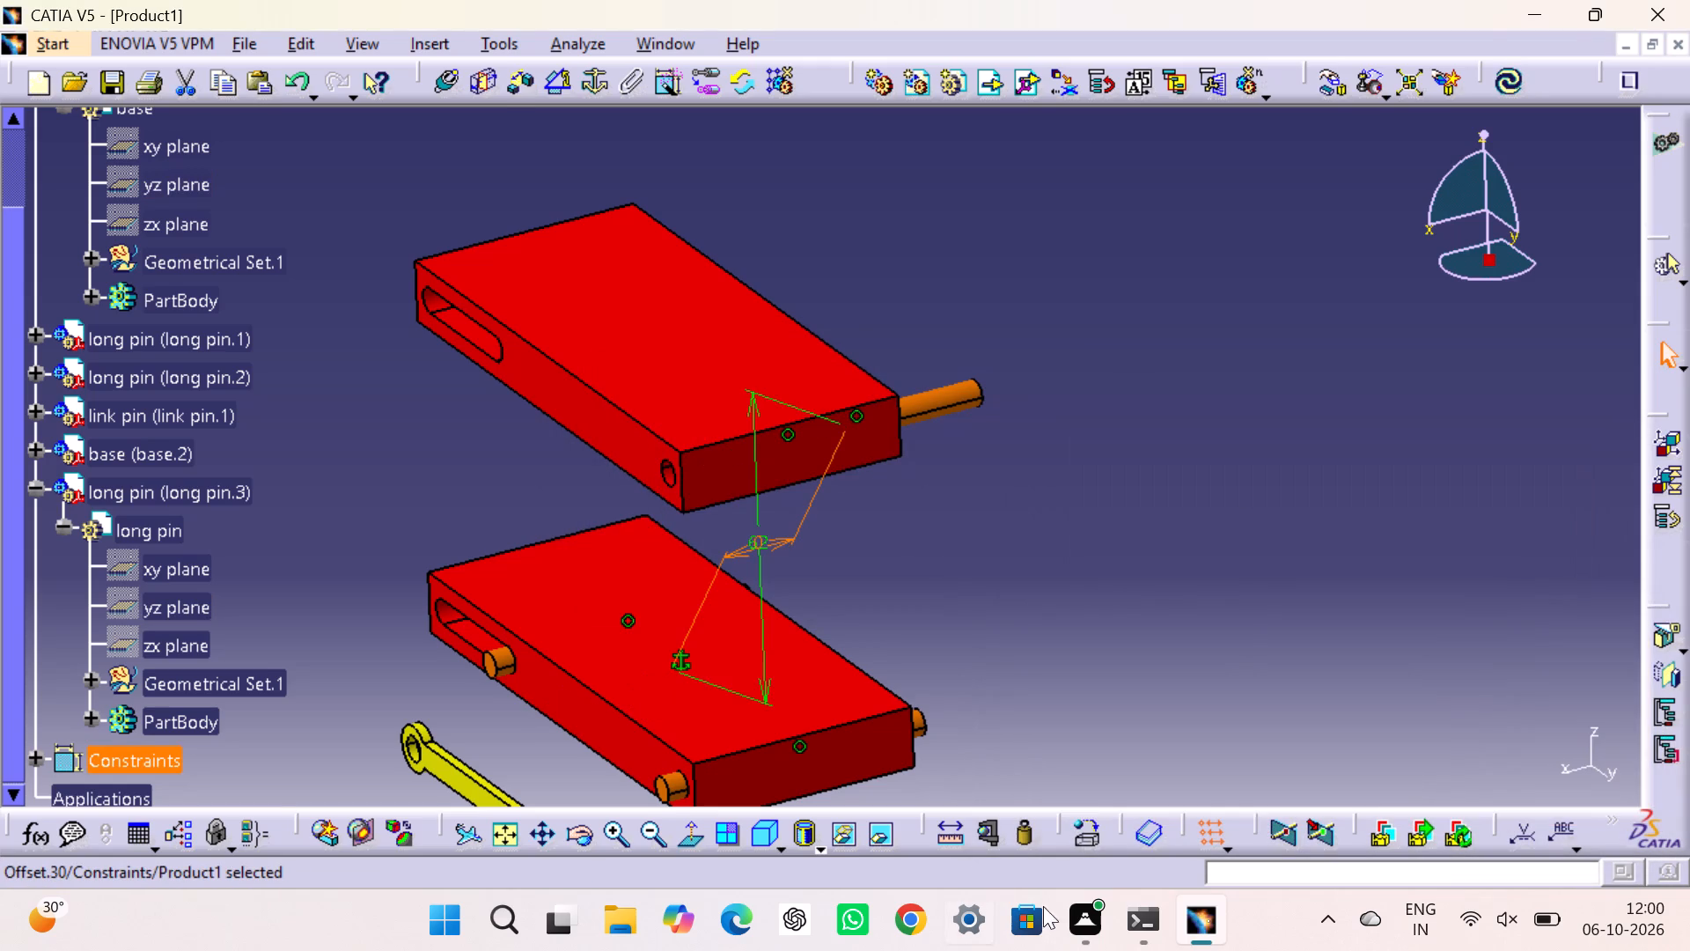
{"action": "left_click", "coordinate": [1514, 86]}
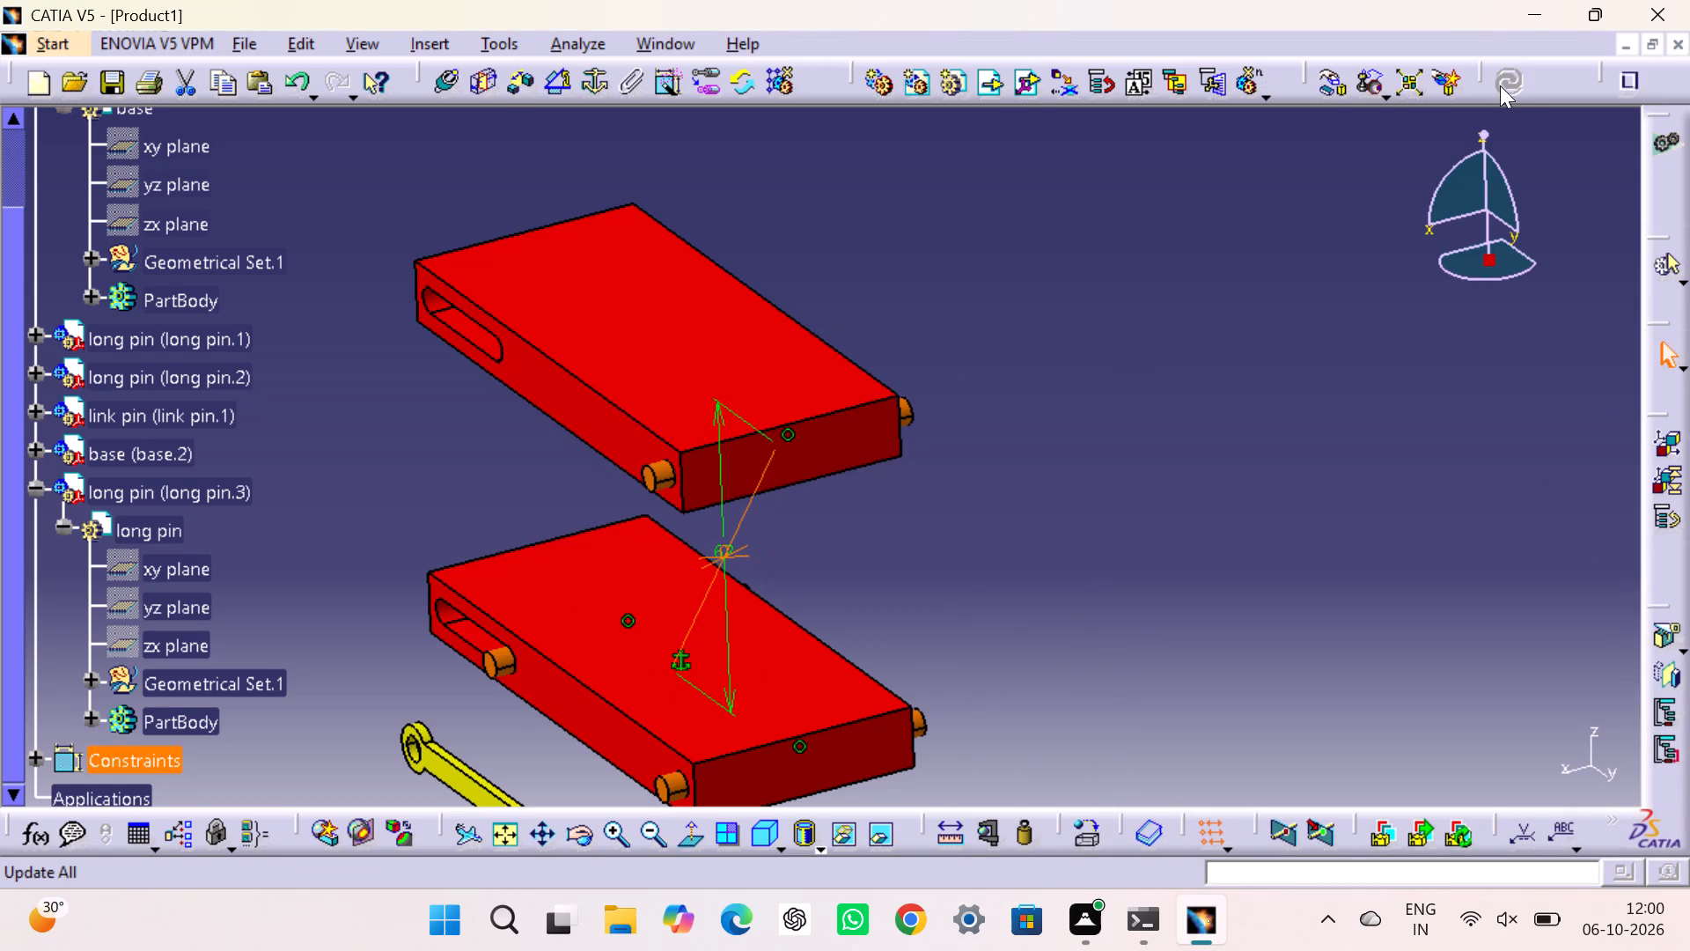
{"action": "left_click", "coordinate": [1297, 343]}
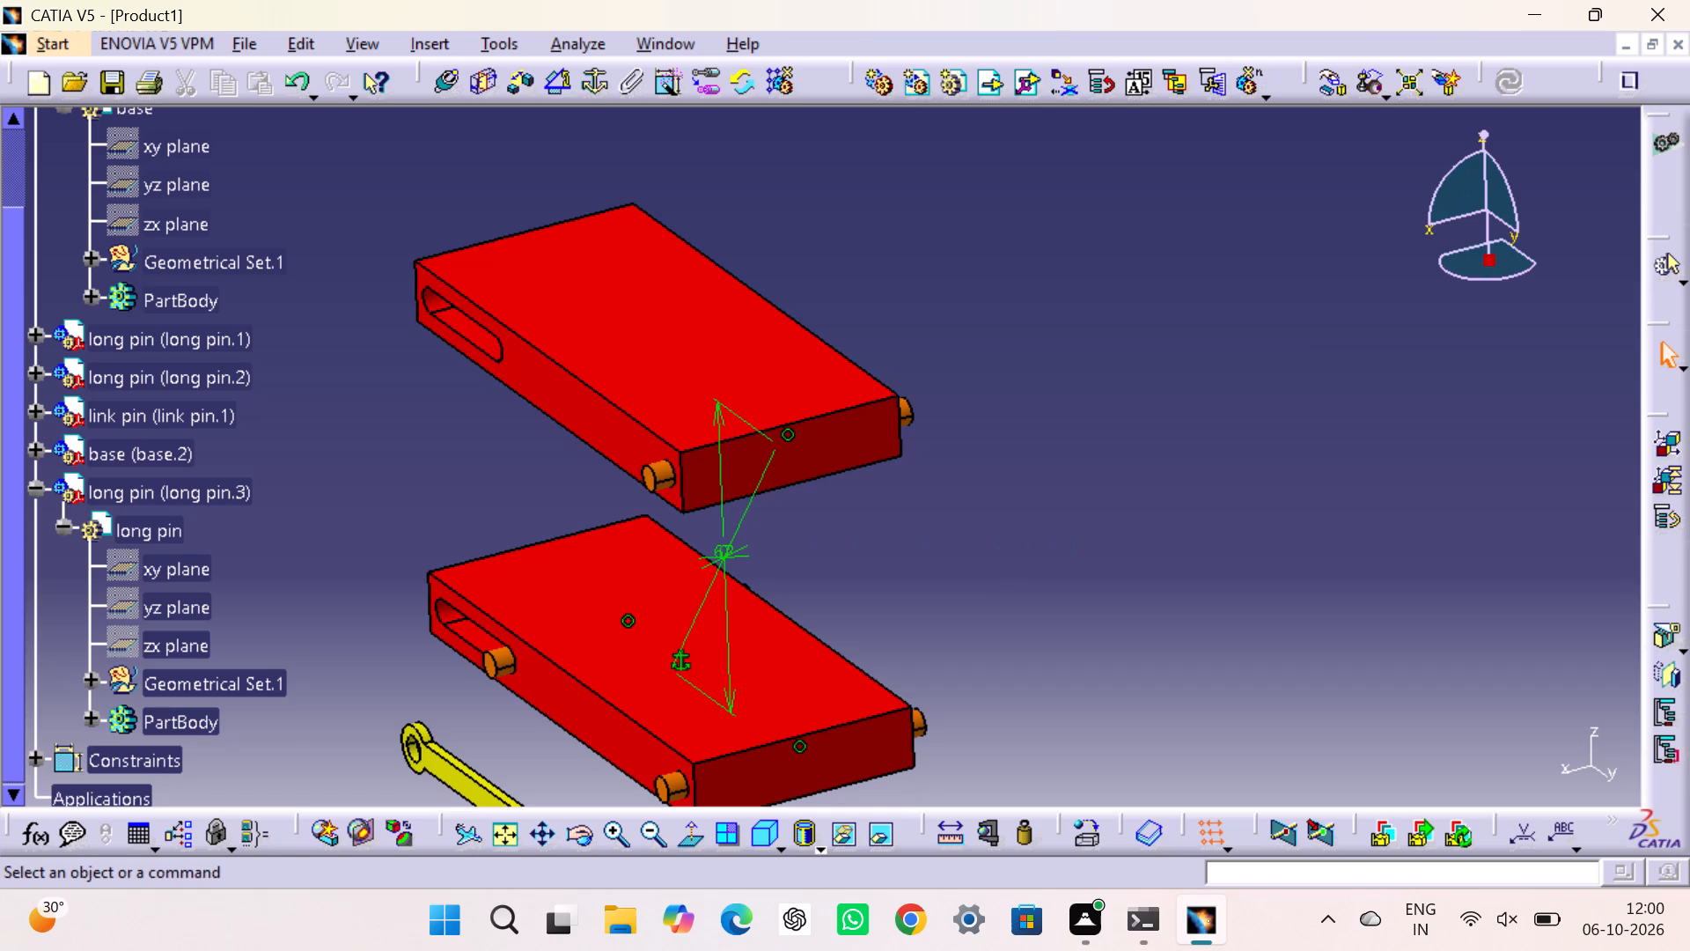
Hide the symbols of the yz plane offset and the 62 mm xy plane offset between base.1 and long pin.3.
{"action": "right_click", "coordinate": [743, 524]}
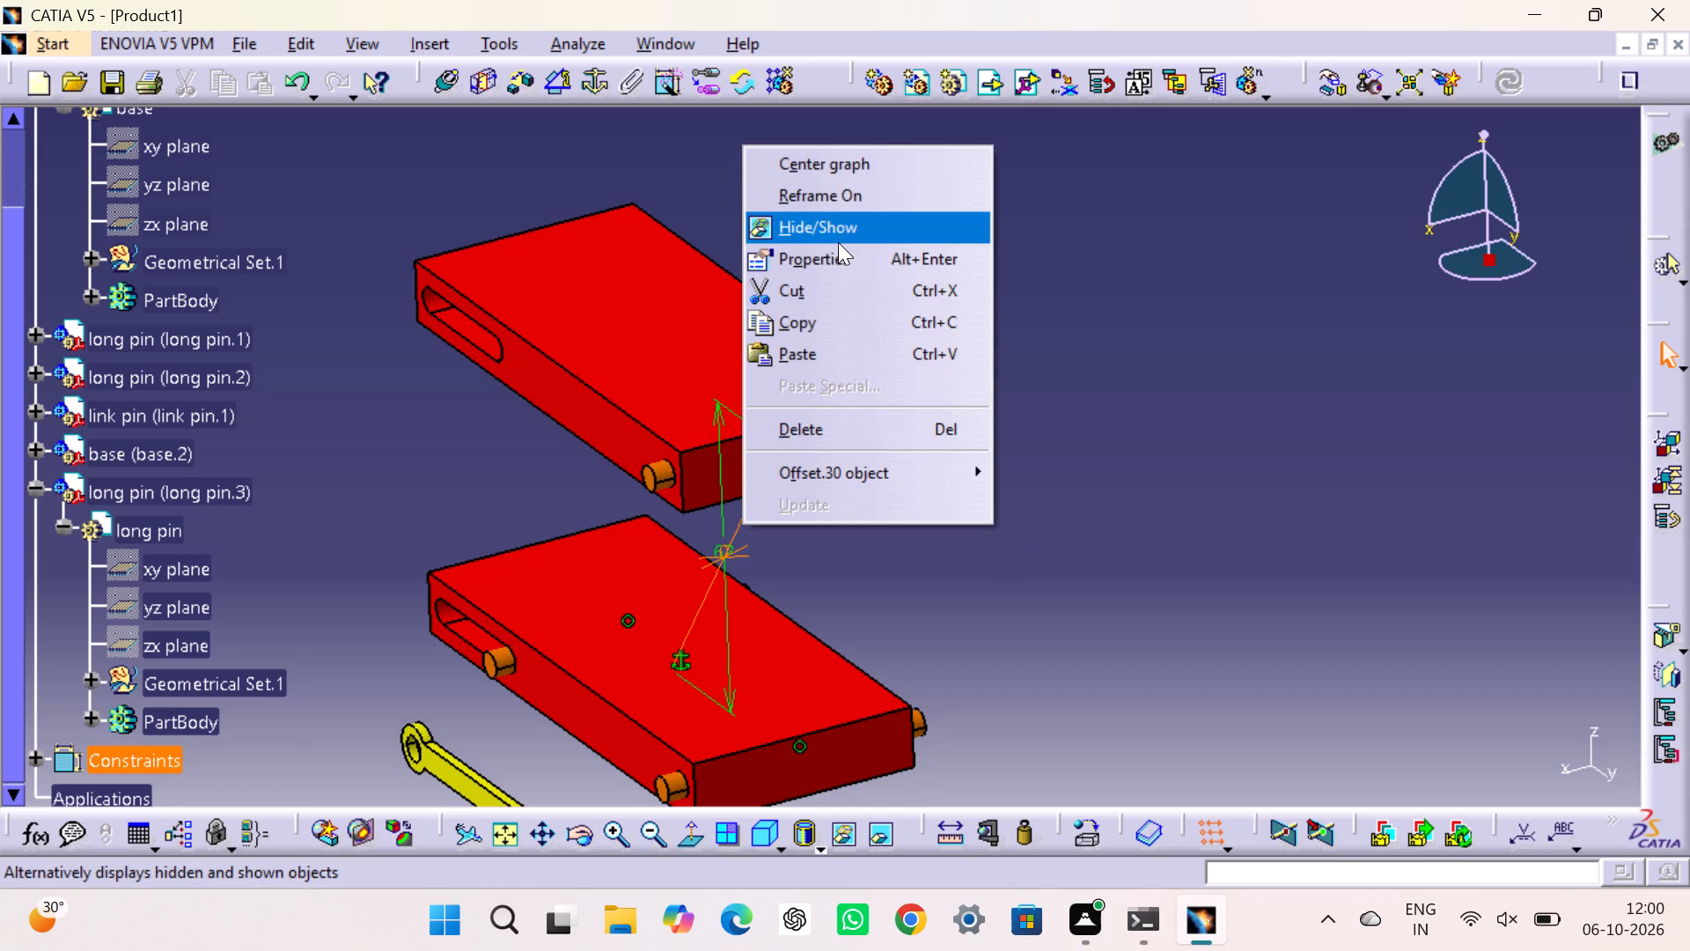
{"action": "left_click", "coordinate": [838, 242]}
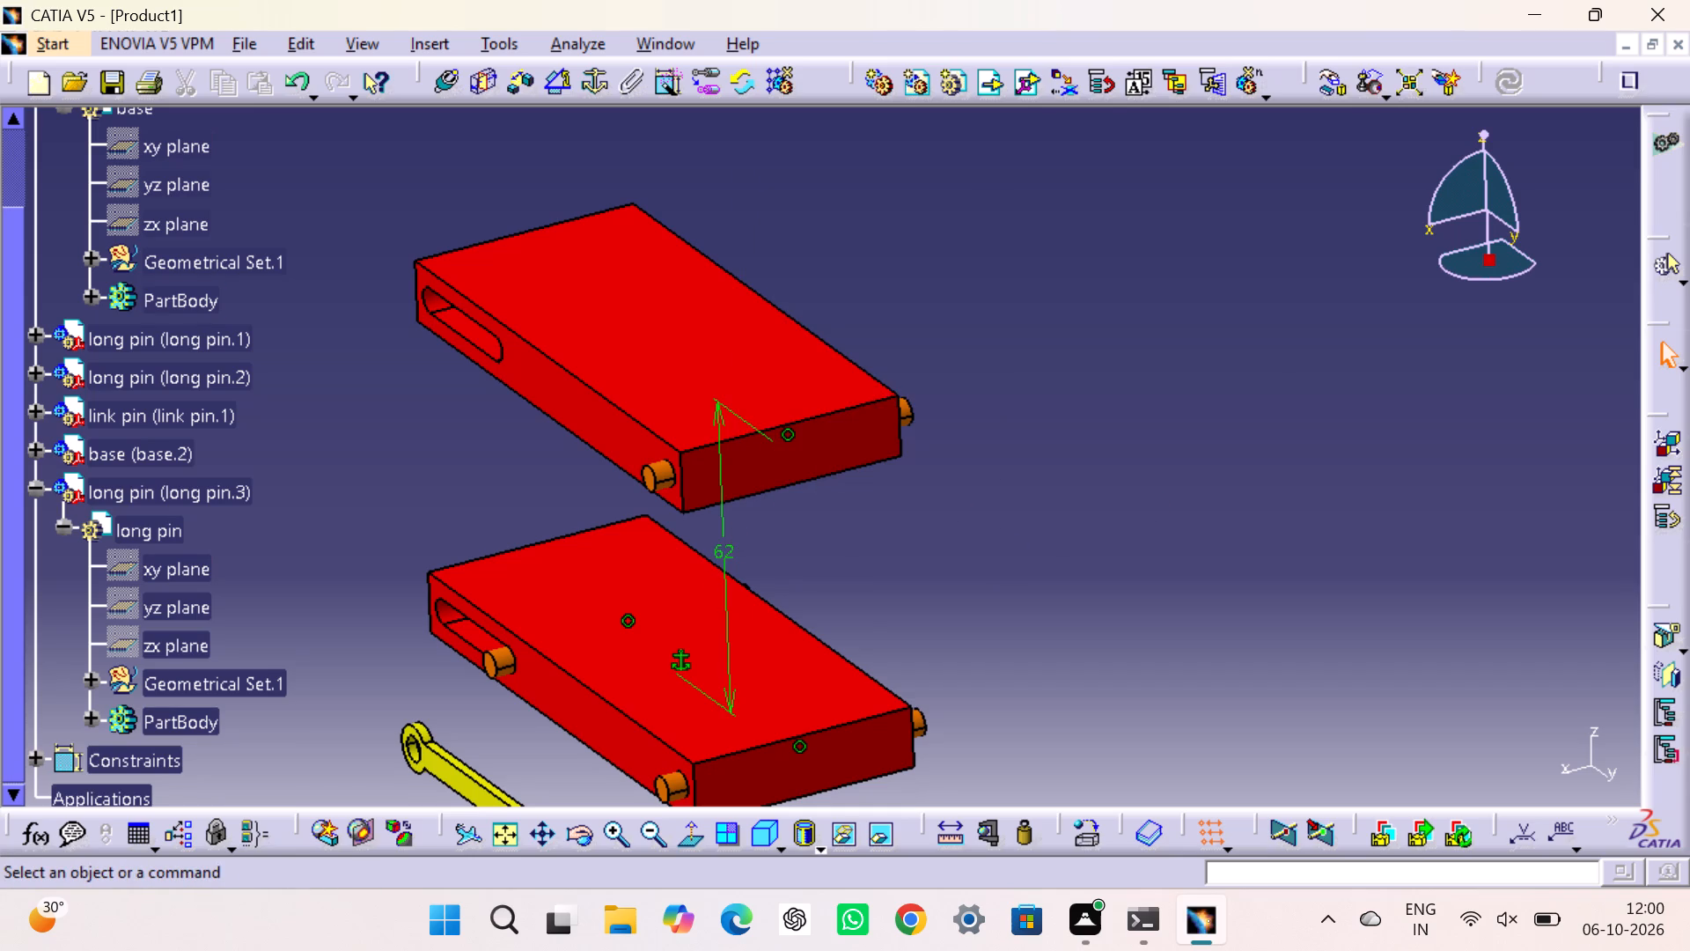
{"action": "right_click", "coordinate": [715, 522]}
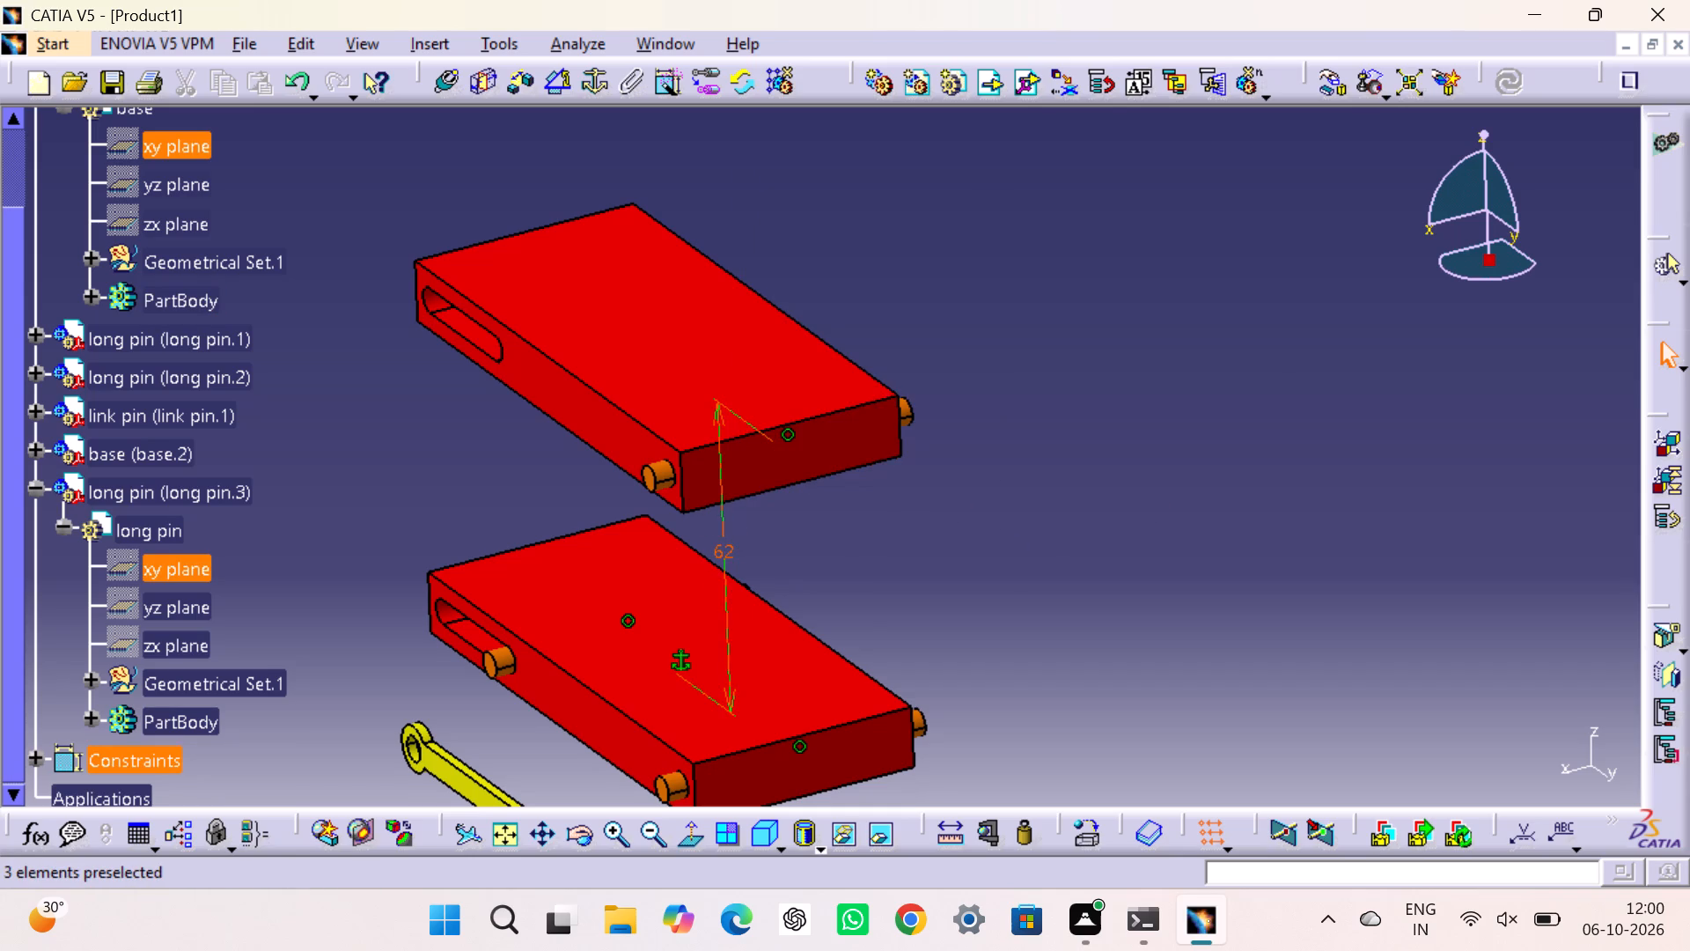
{"action": "right_click", "coordinate": [722, 533]}
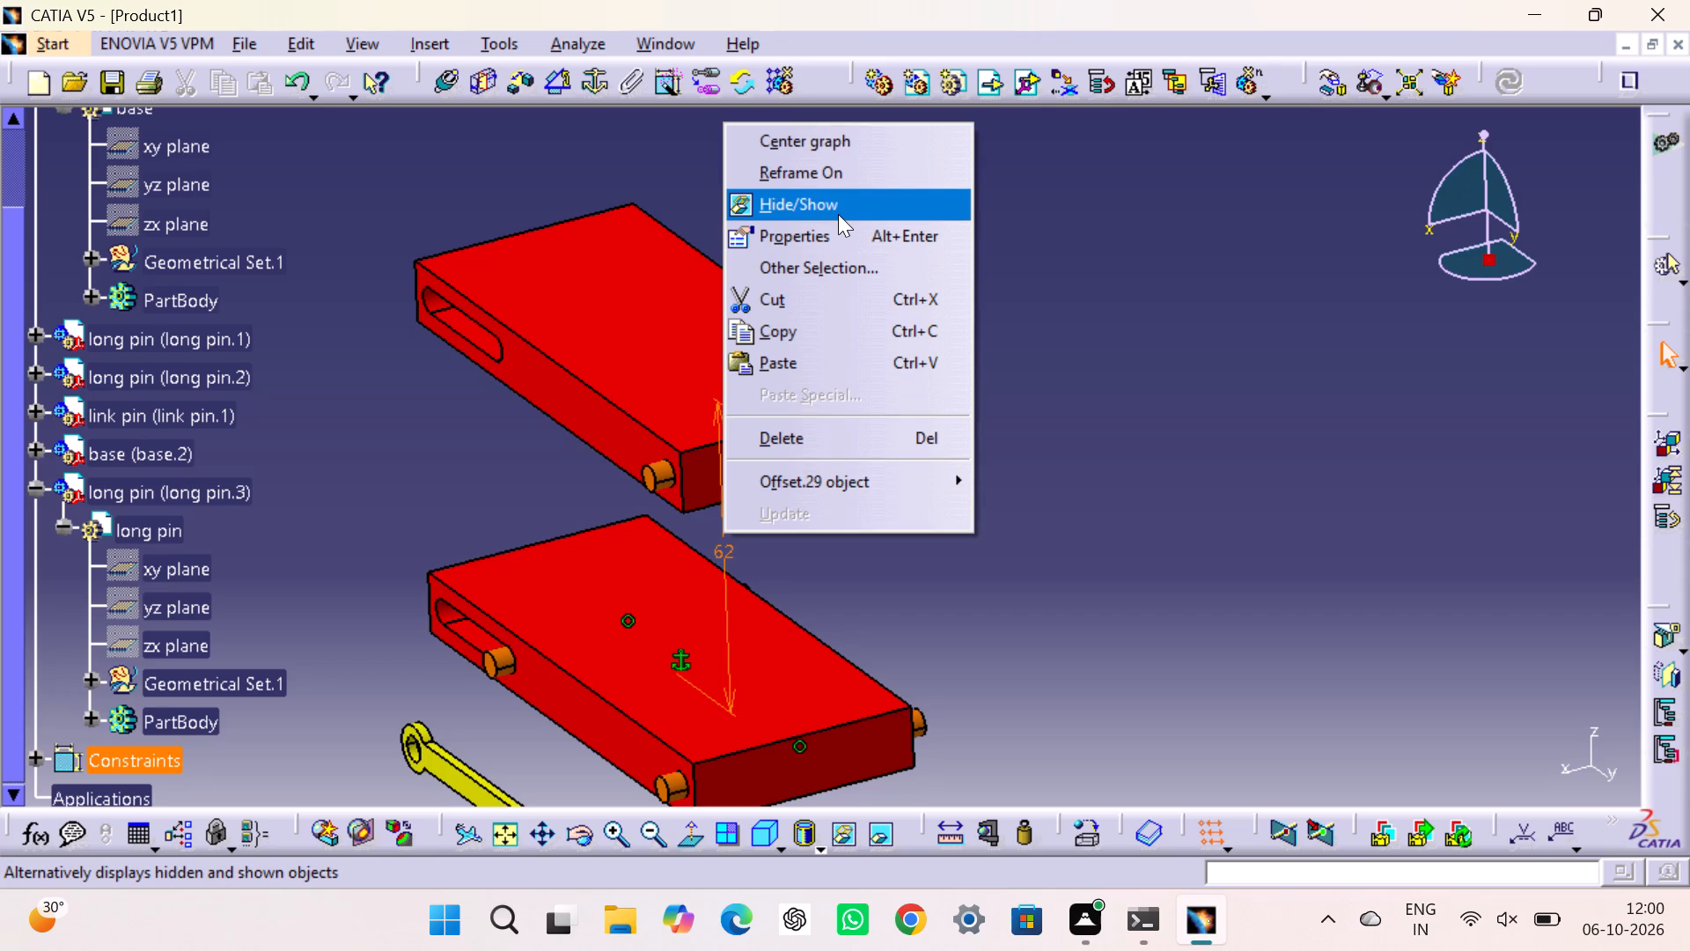
{"action": "left_click", "coordinate": [838, 214]}
{"action": "left_click", "coordinate": [1143, 368]}
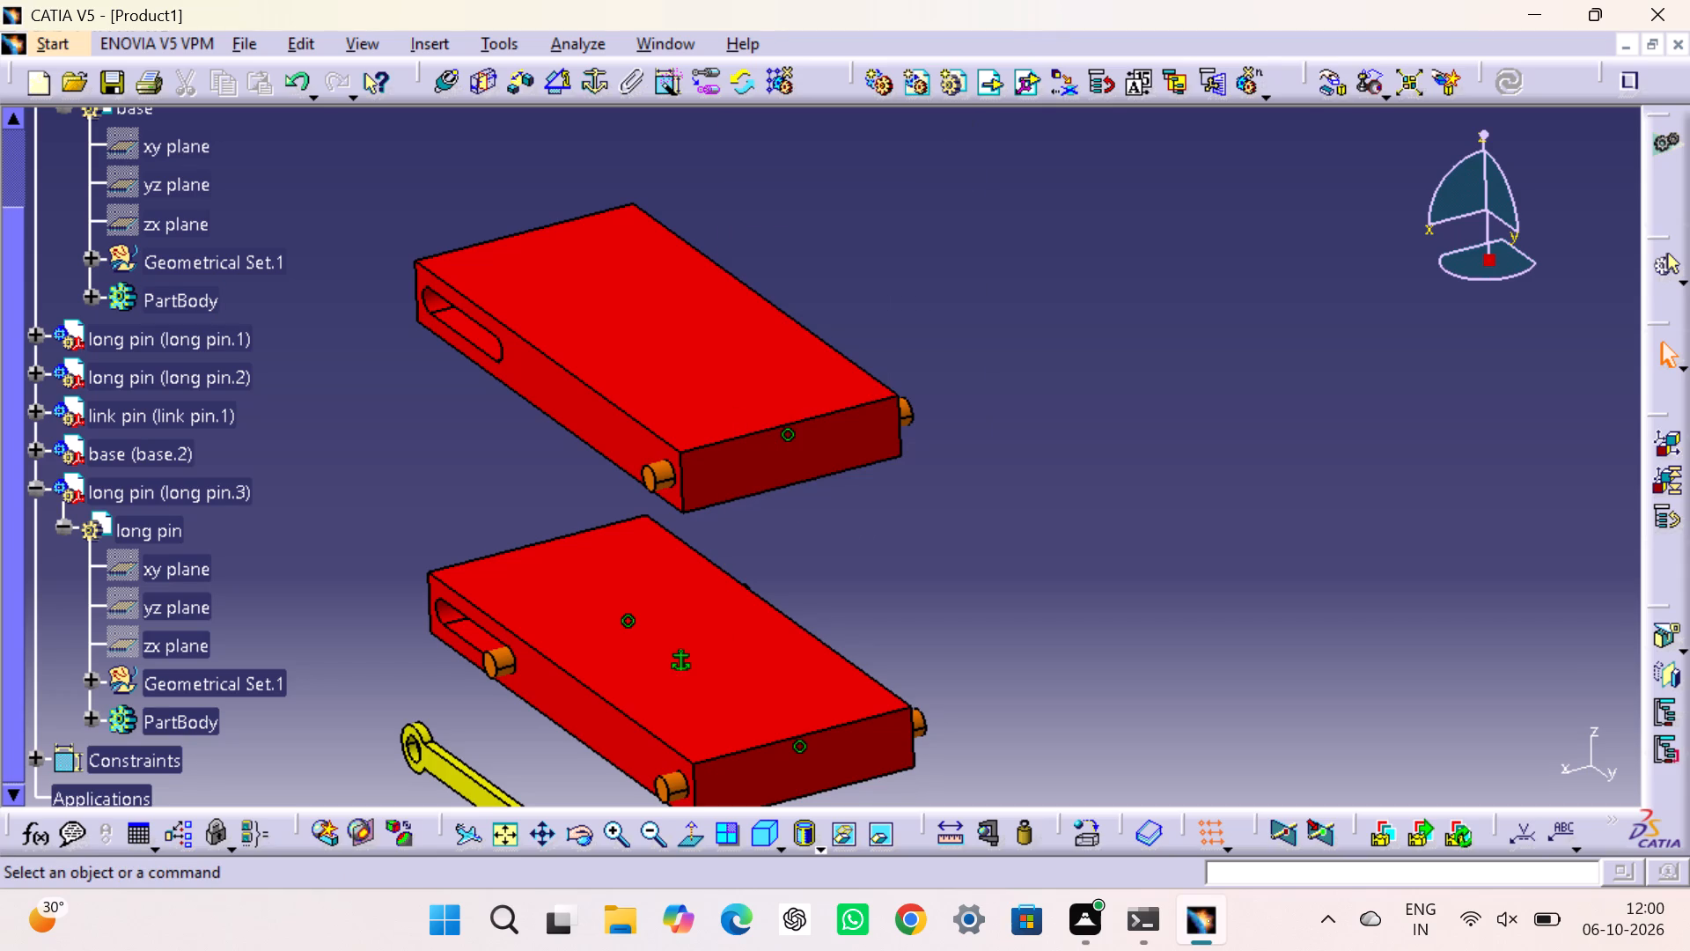
Check the remaining degrees of freedom of long pin.3.
{"action": "right_click", "coordinate": [203, 496]}
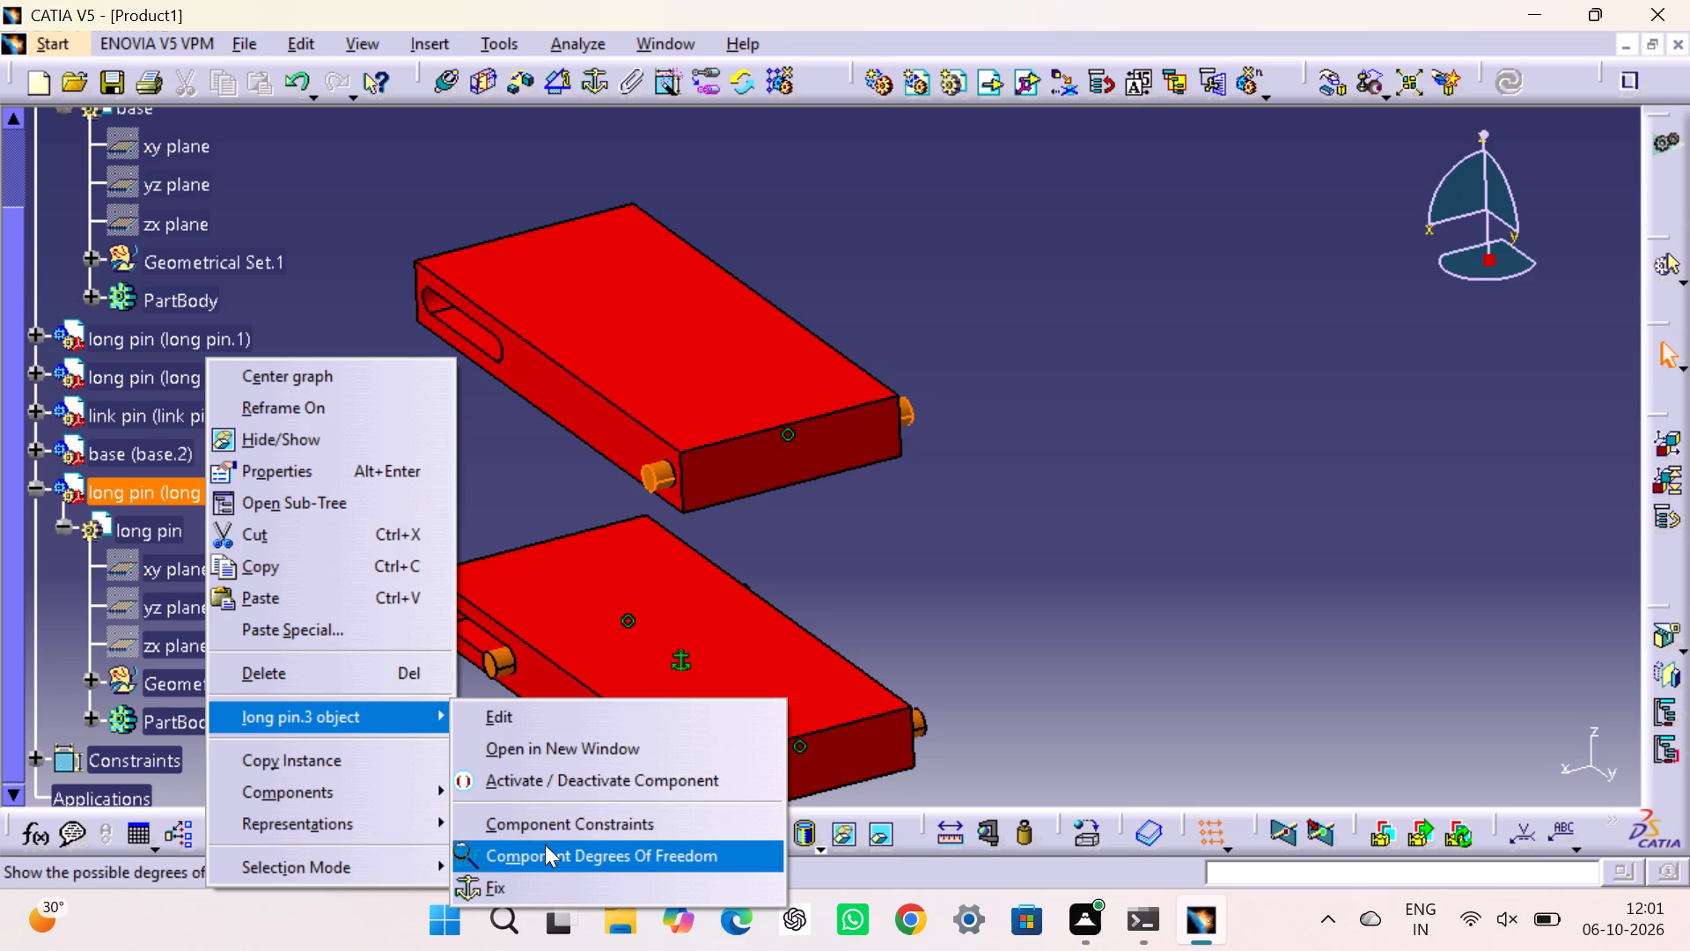
{"action": "left_click", "coordinate": [545, 844]}
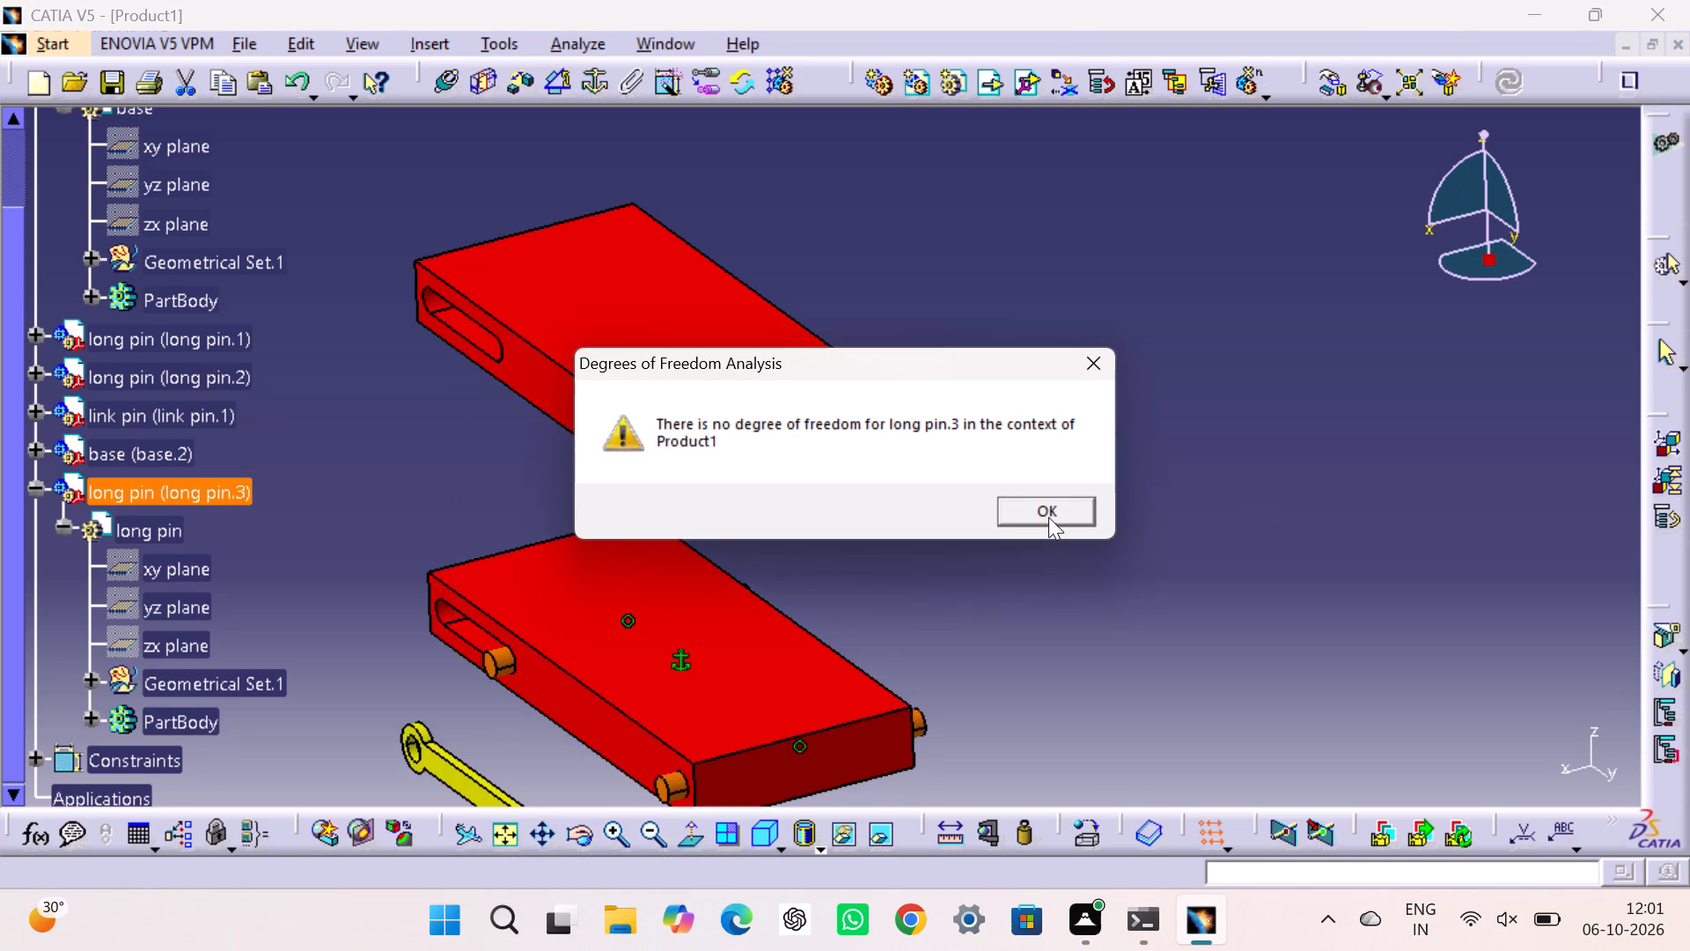
{"action": "left_click", "coordinate": [1047, 517]}
{"action": "left_click", "coordinate": [1208, 459]}
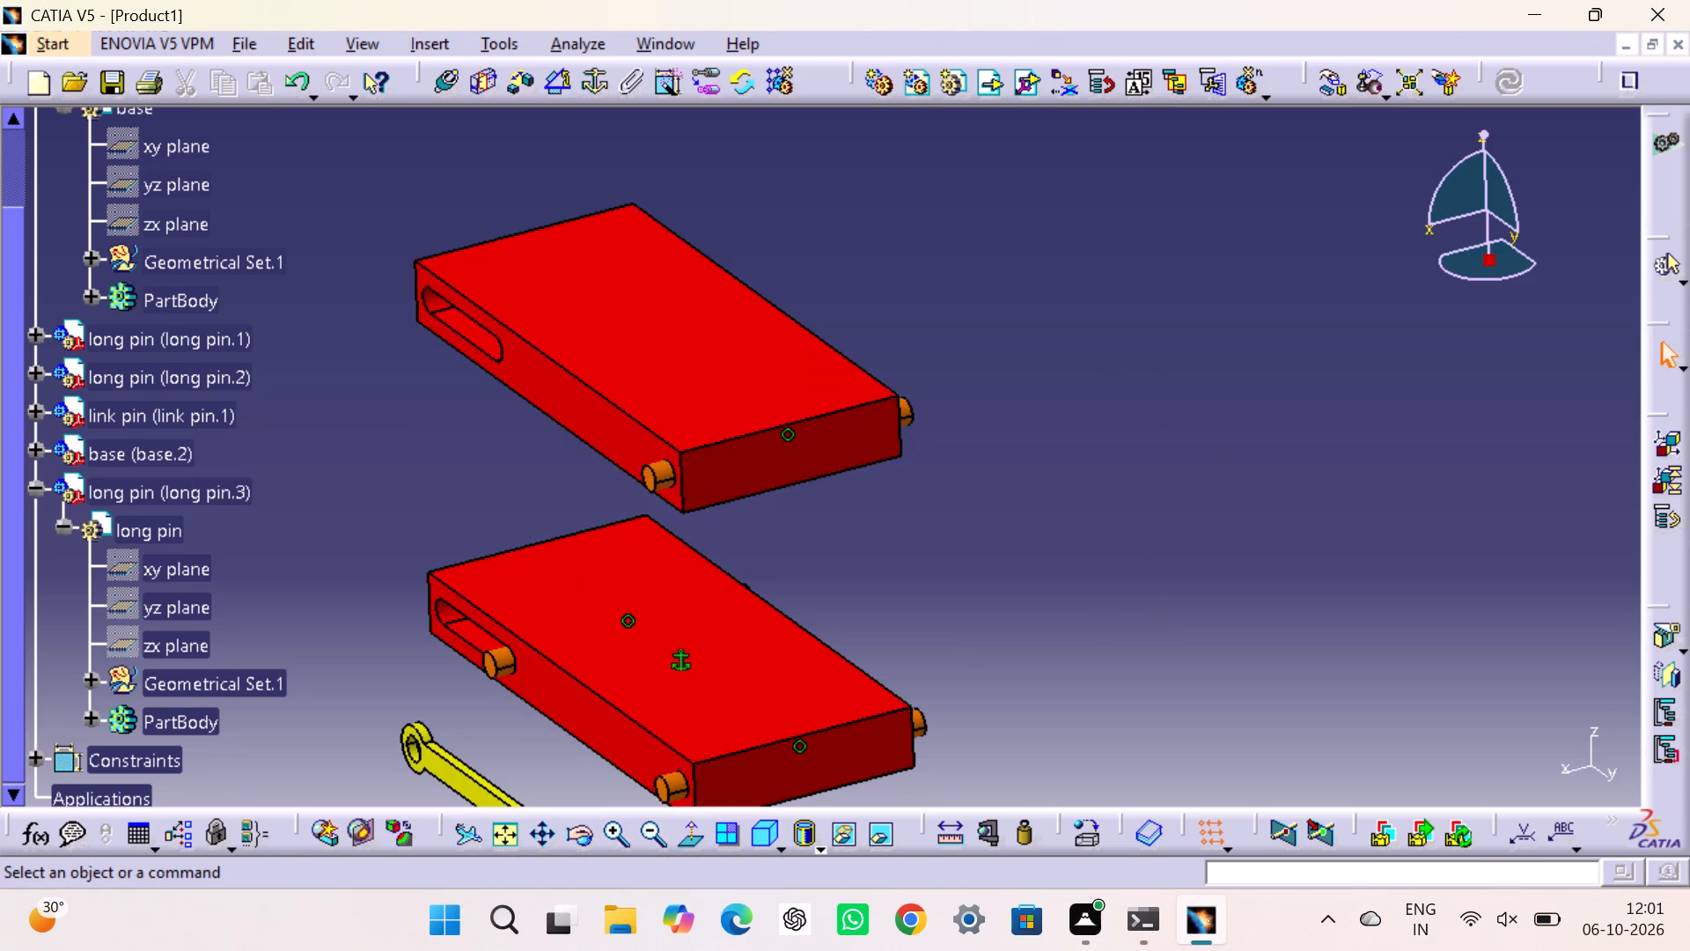
Collapse the long pin.3 branch in the specification tree.
{"action": "left_click", "coordinate": [34, 487]}
{"action": "left_click", "coordinate": [1259, 534]}
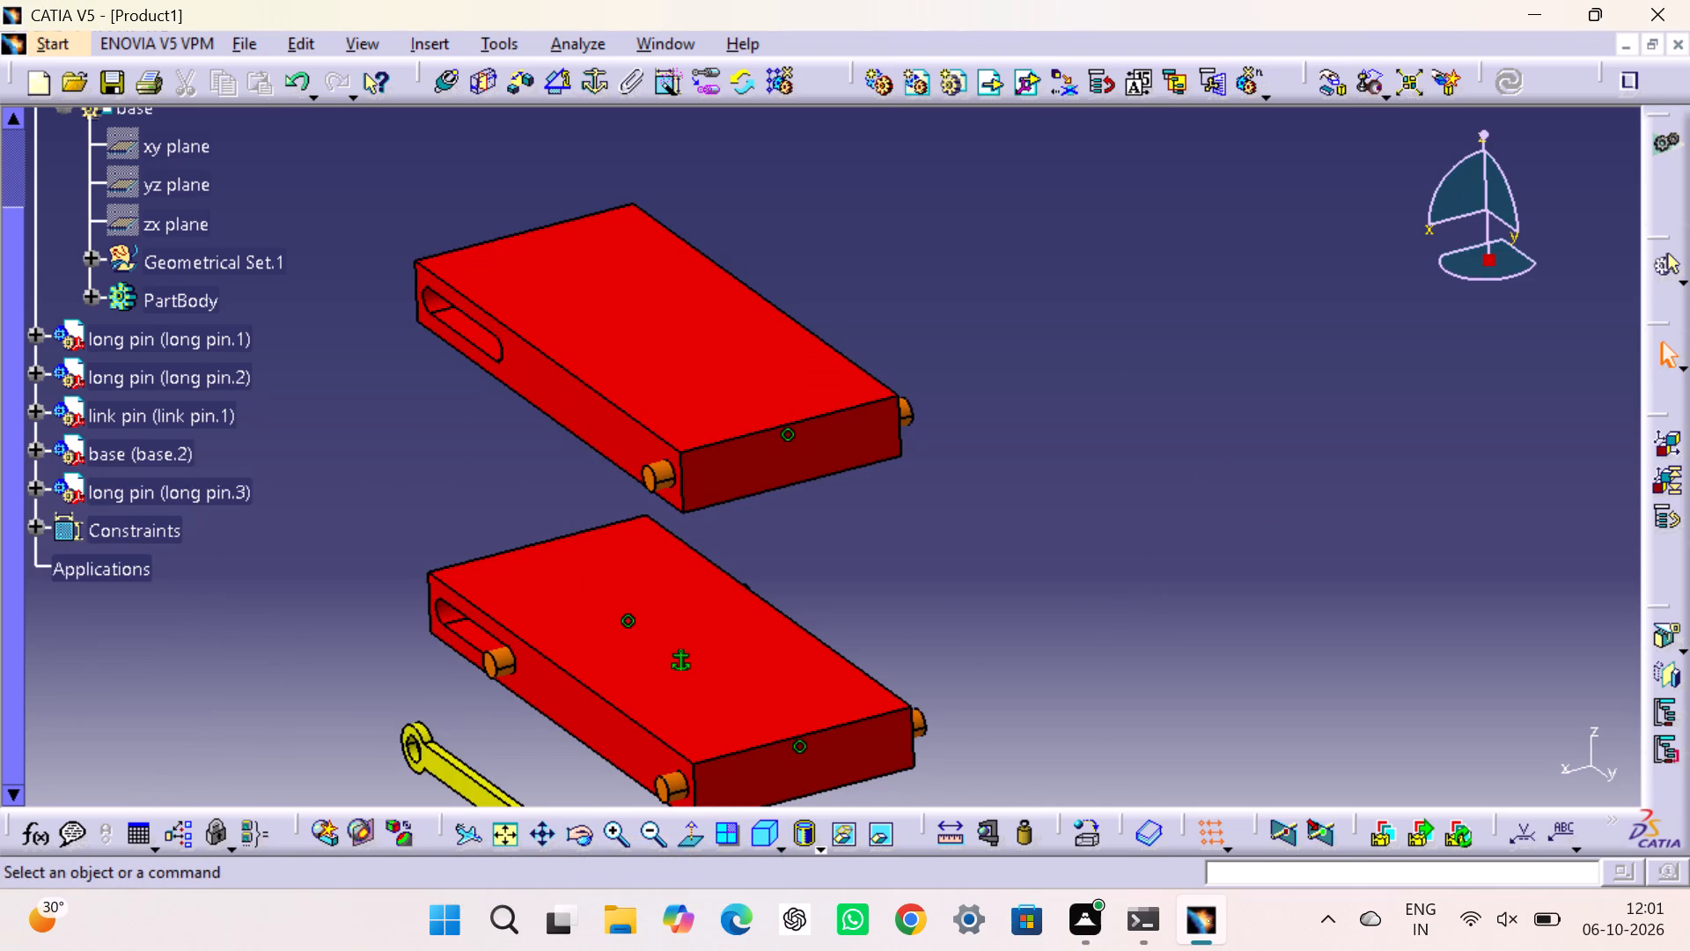
Insert one more instance of the long pin from long pin.3 with Fast Multi Instantiation.
{"action": "middle_click_drag", "start_coordinate": [1265, 509], "coordinate": [1317, 403]}
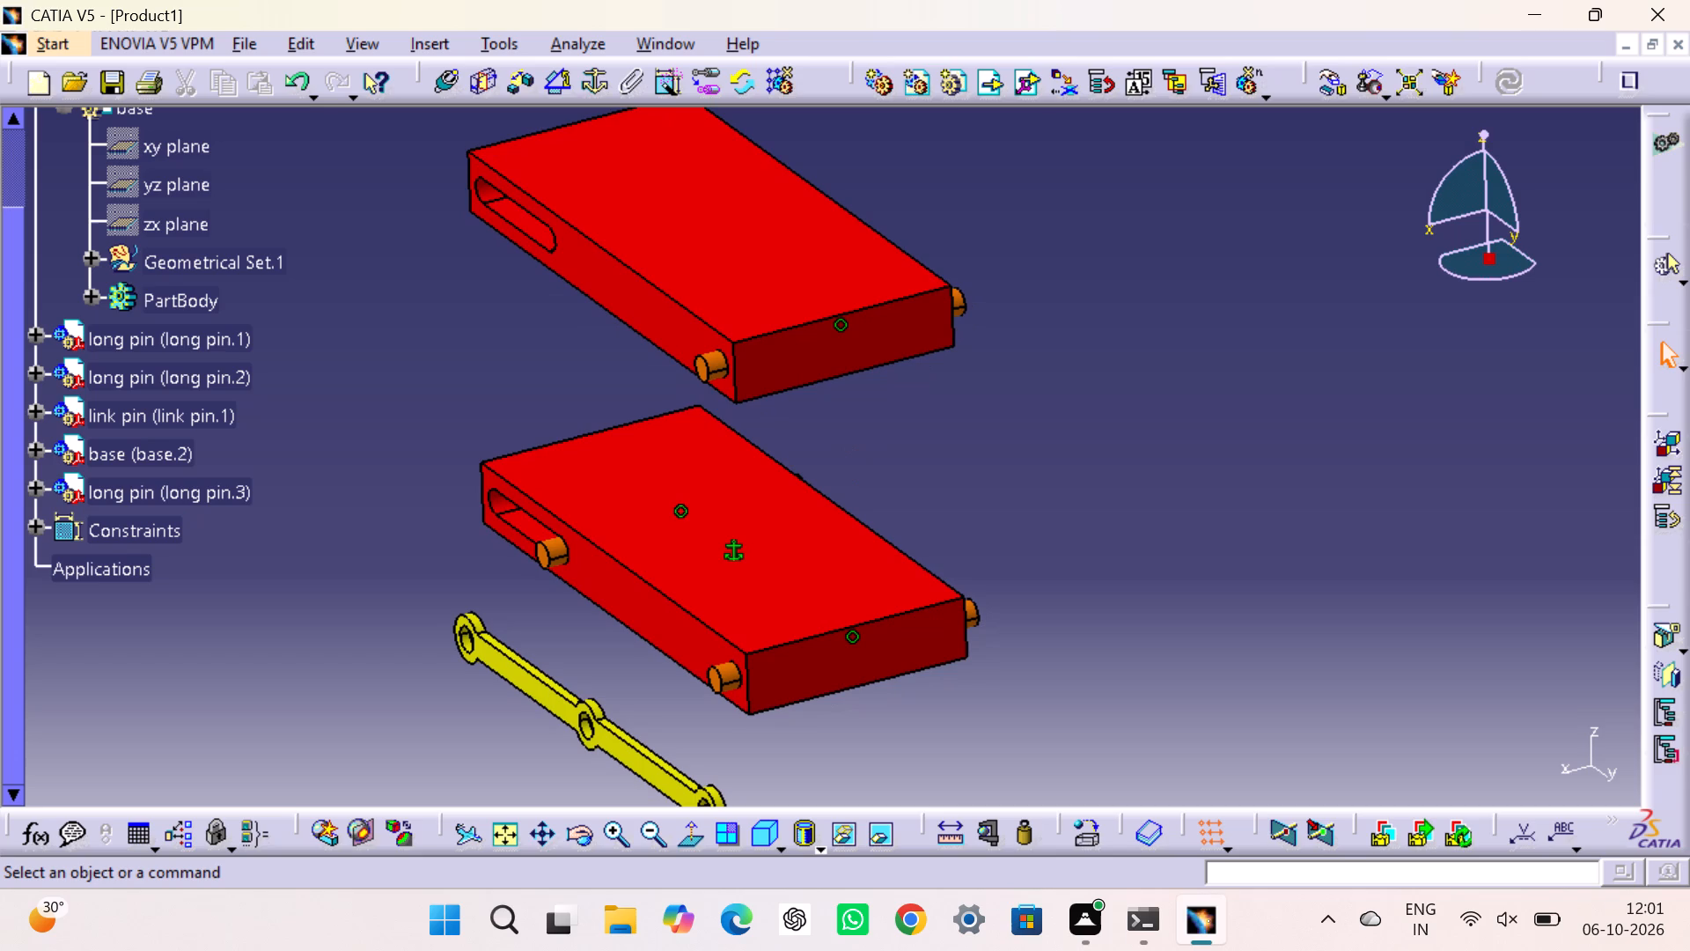
{"action": "left_click", "coordinate": [1161, 441]}
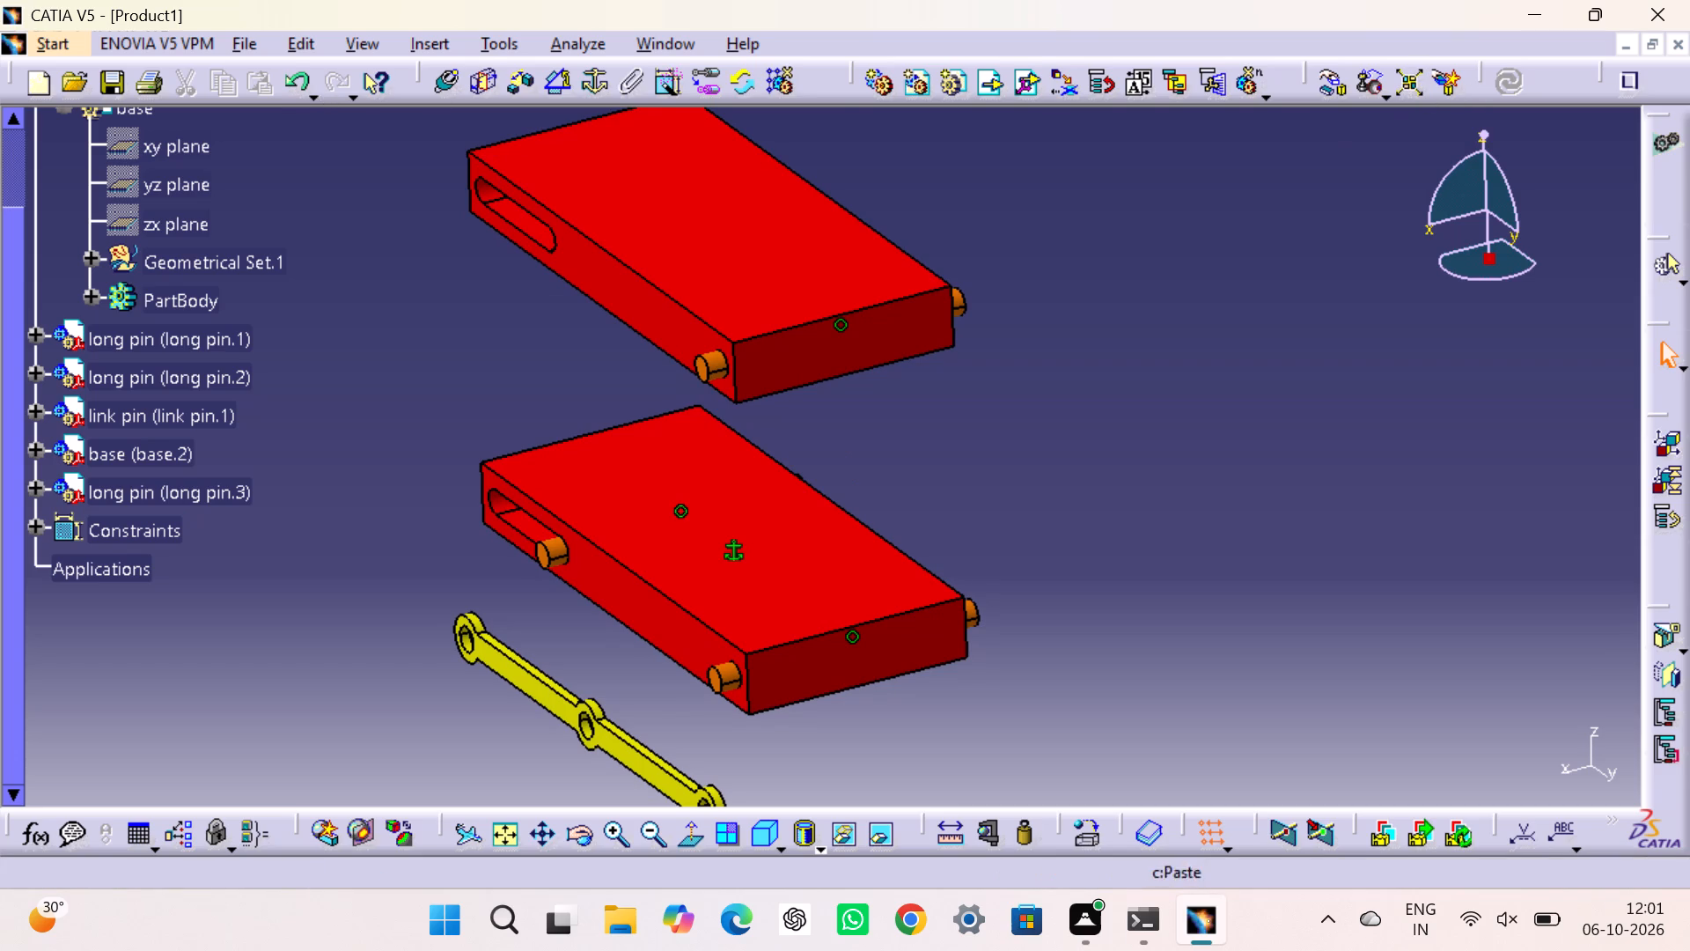
{"action": "middle_click_drag", "start_coordinate": [1091, 350], "coordinate": [1185, 414]}
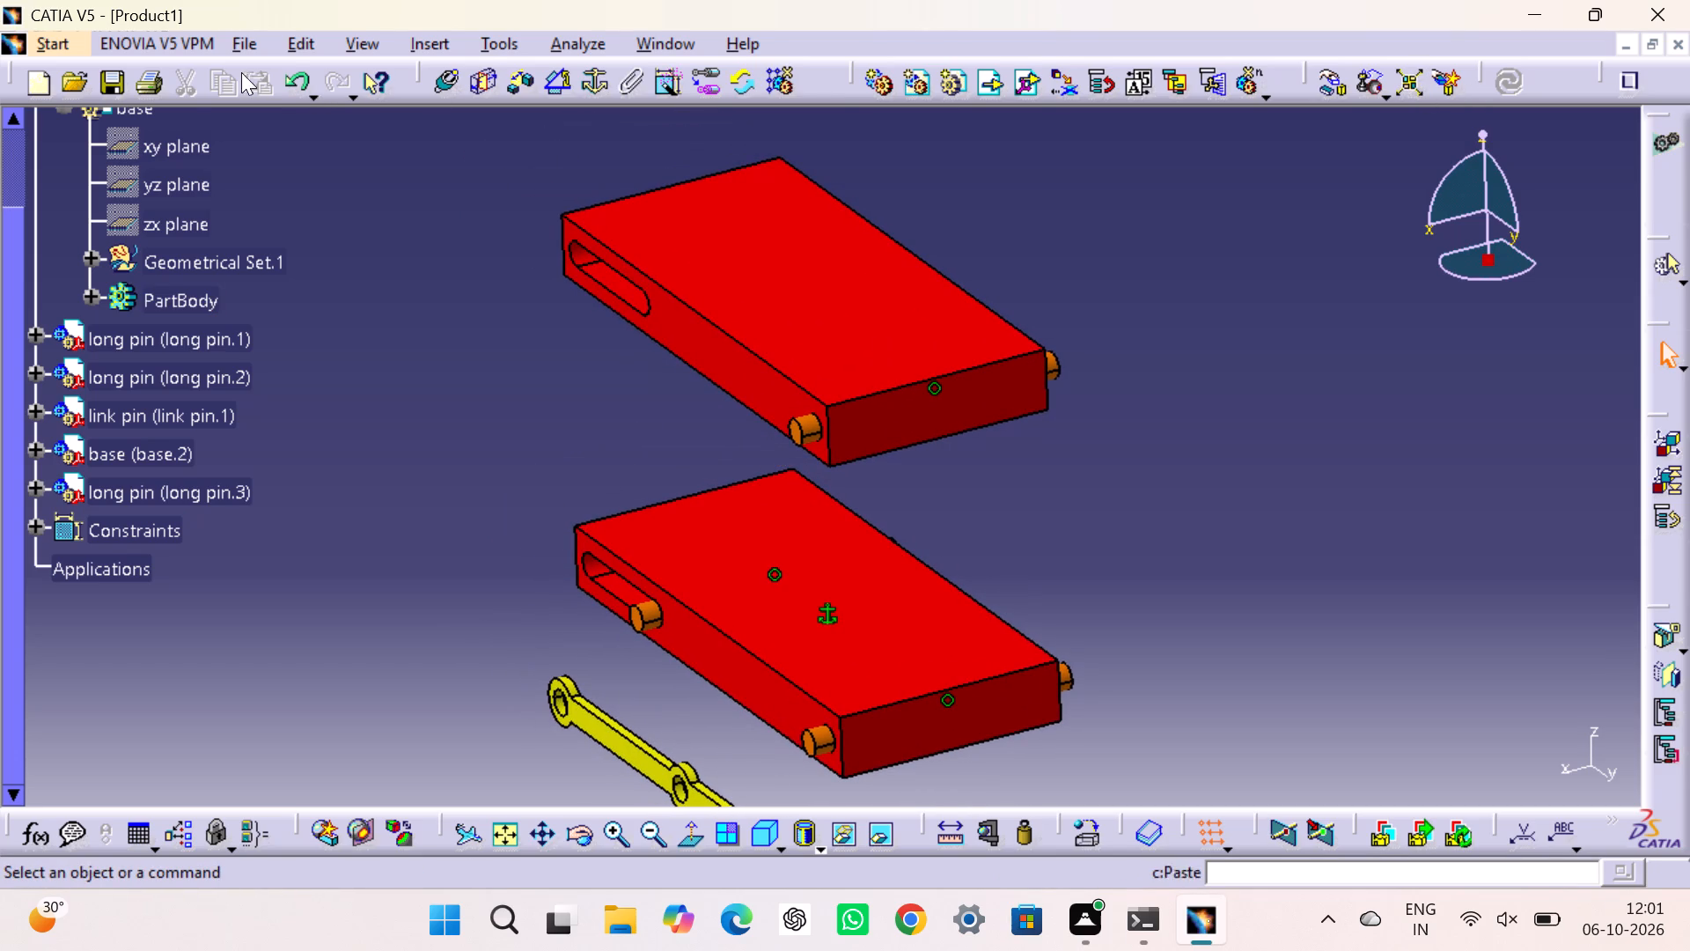
{"action": "left_click", "coordinate": [812, 423]}
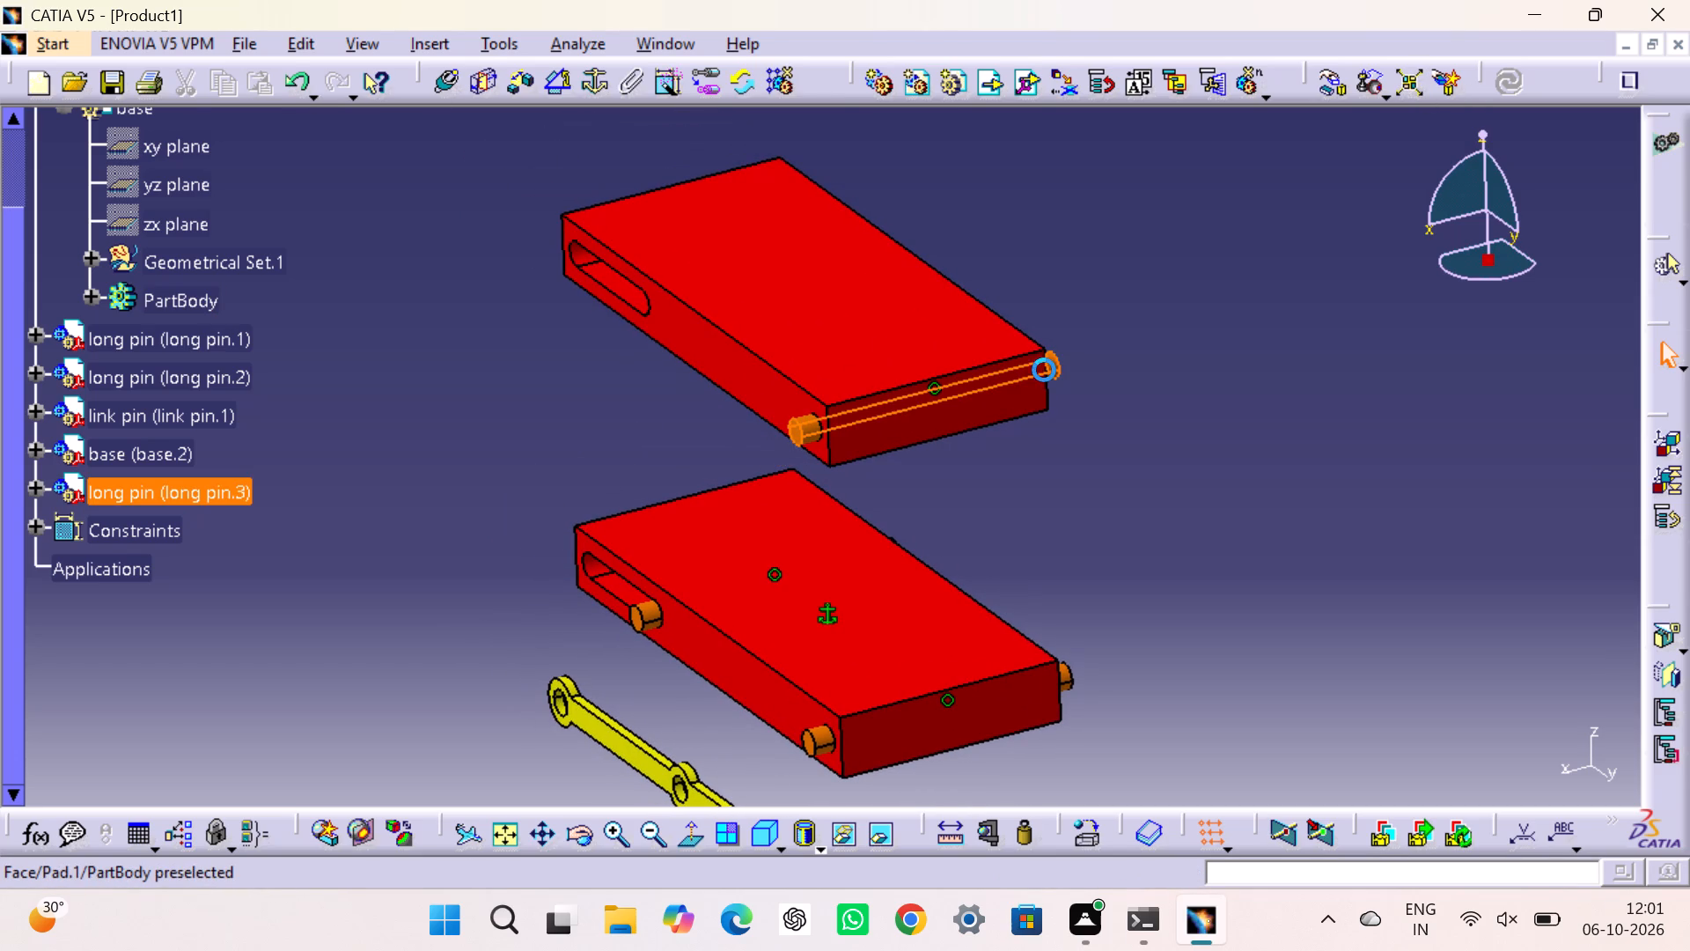
{"action": "left_click", "coordinate": [1244, 79]}
{"action": "left_click", "coordinate": [1247, 384]}
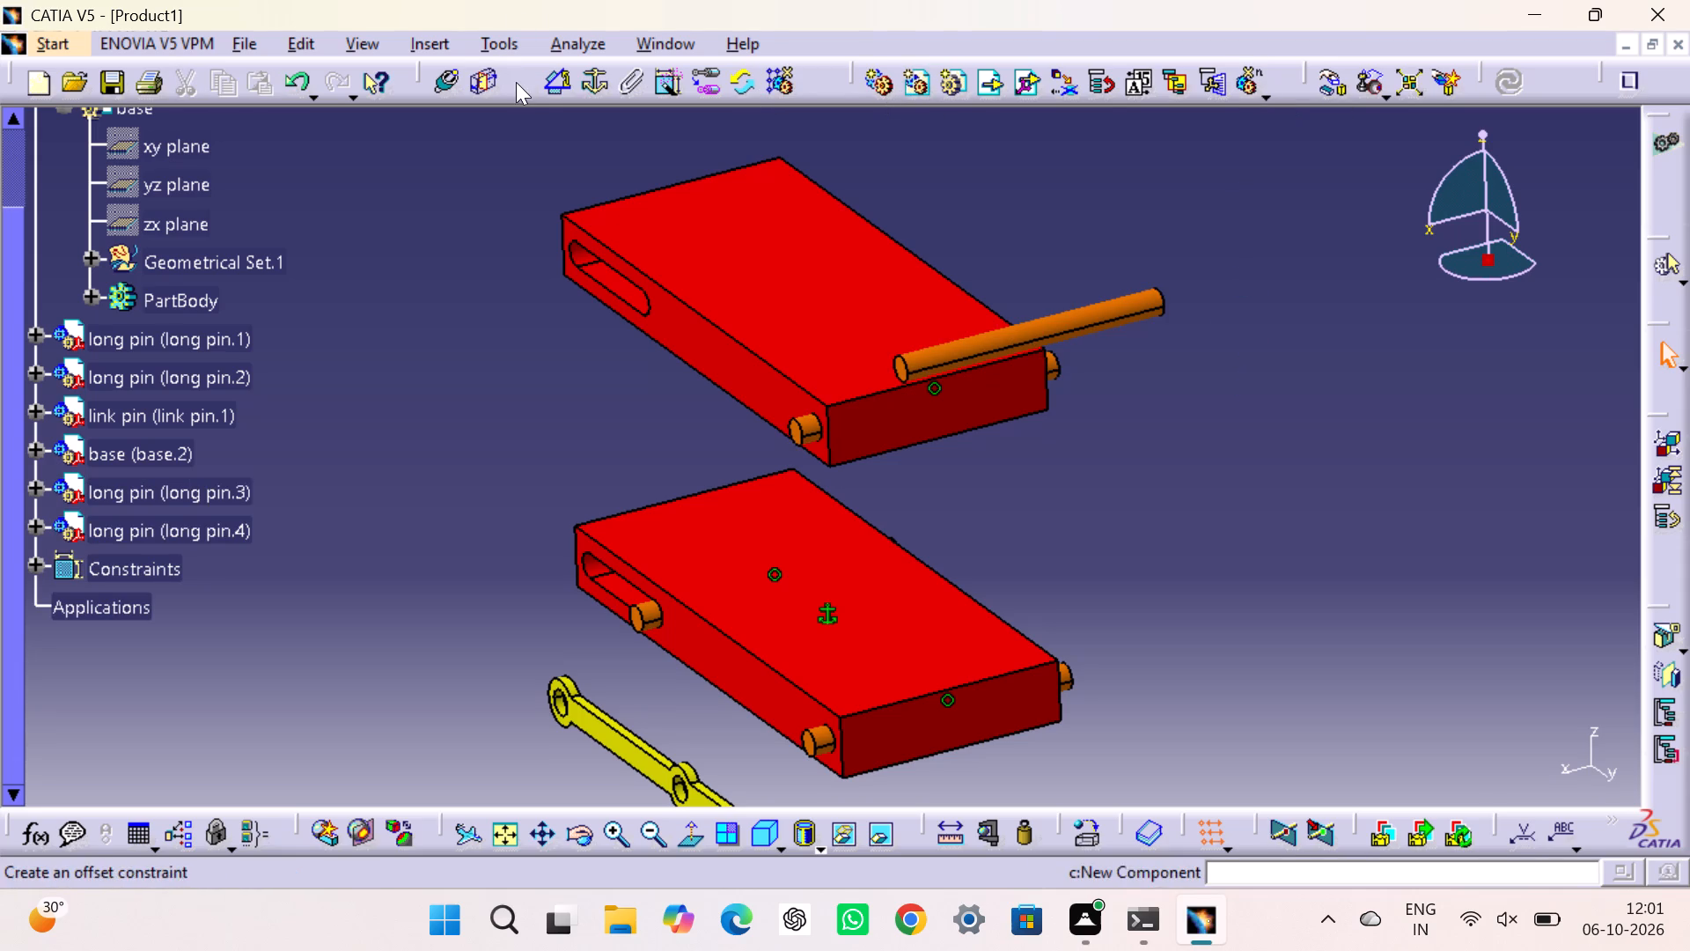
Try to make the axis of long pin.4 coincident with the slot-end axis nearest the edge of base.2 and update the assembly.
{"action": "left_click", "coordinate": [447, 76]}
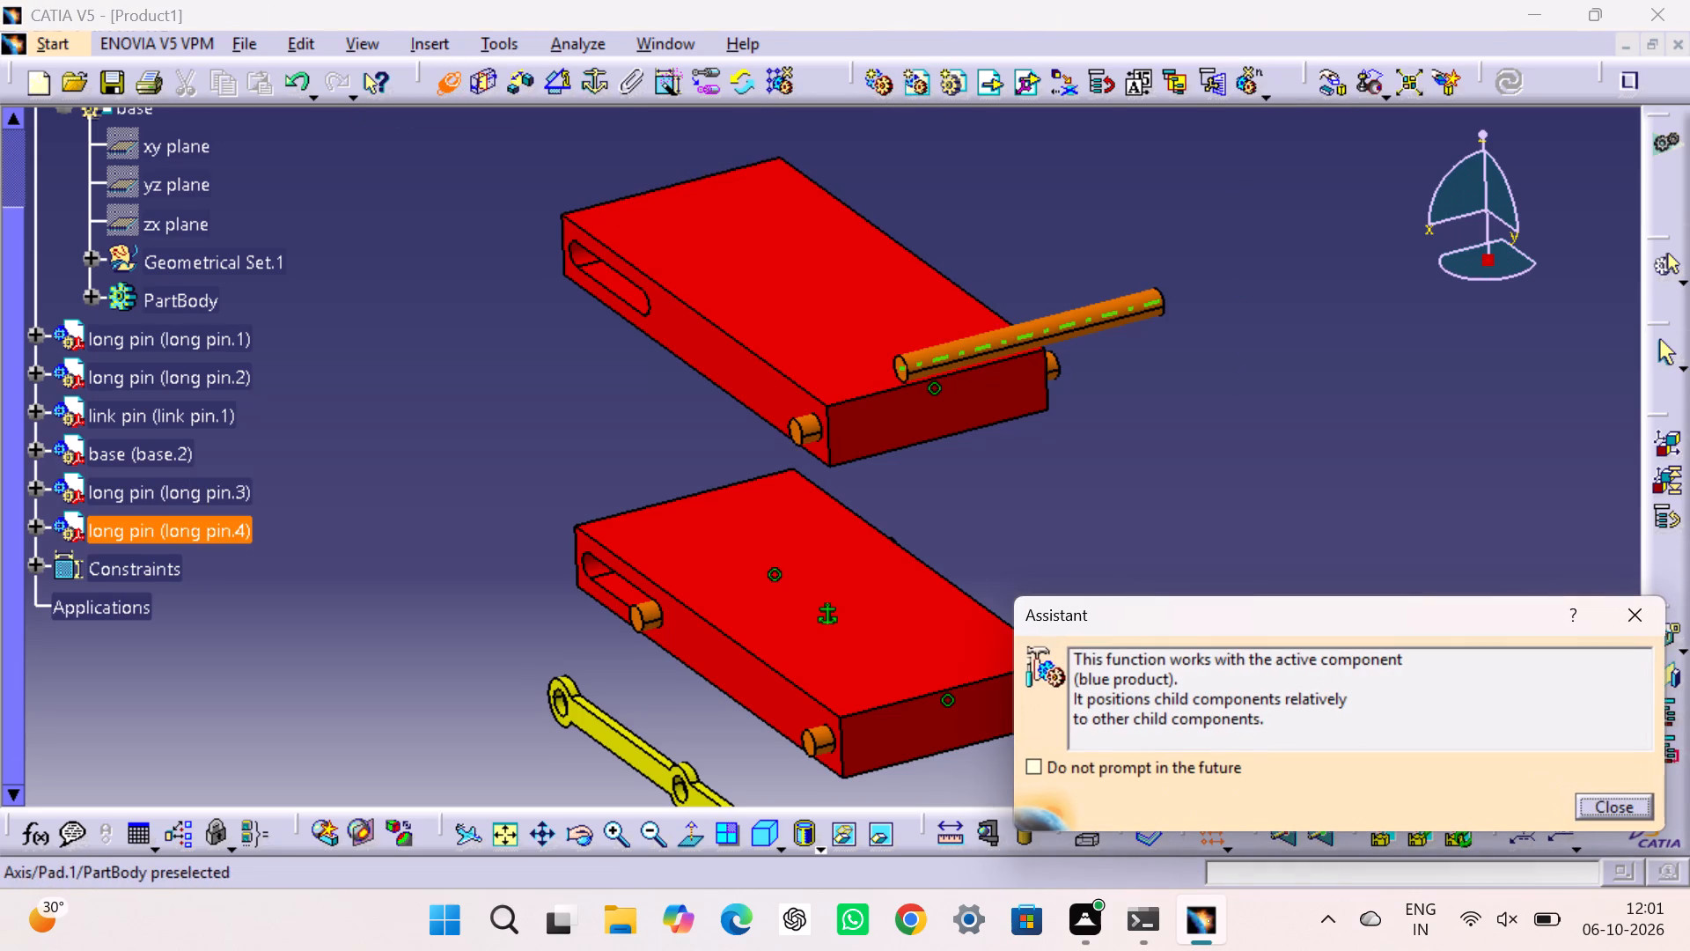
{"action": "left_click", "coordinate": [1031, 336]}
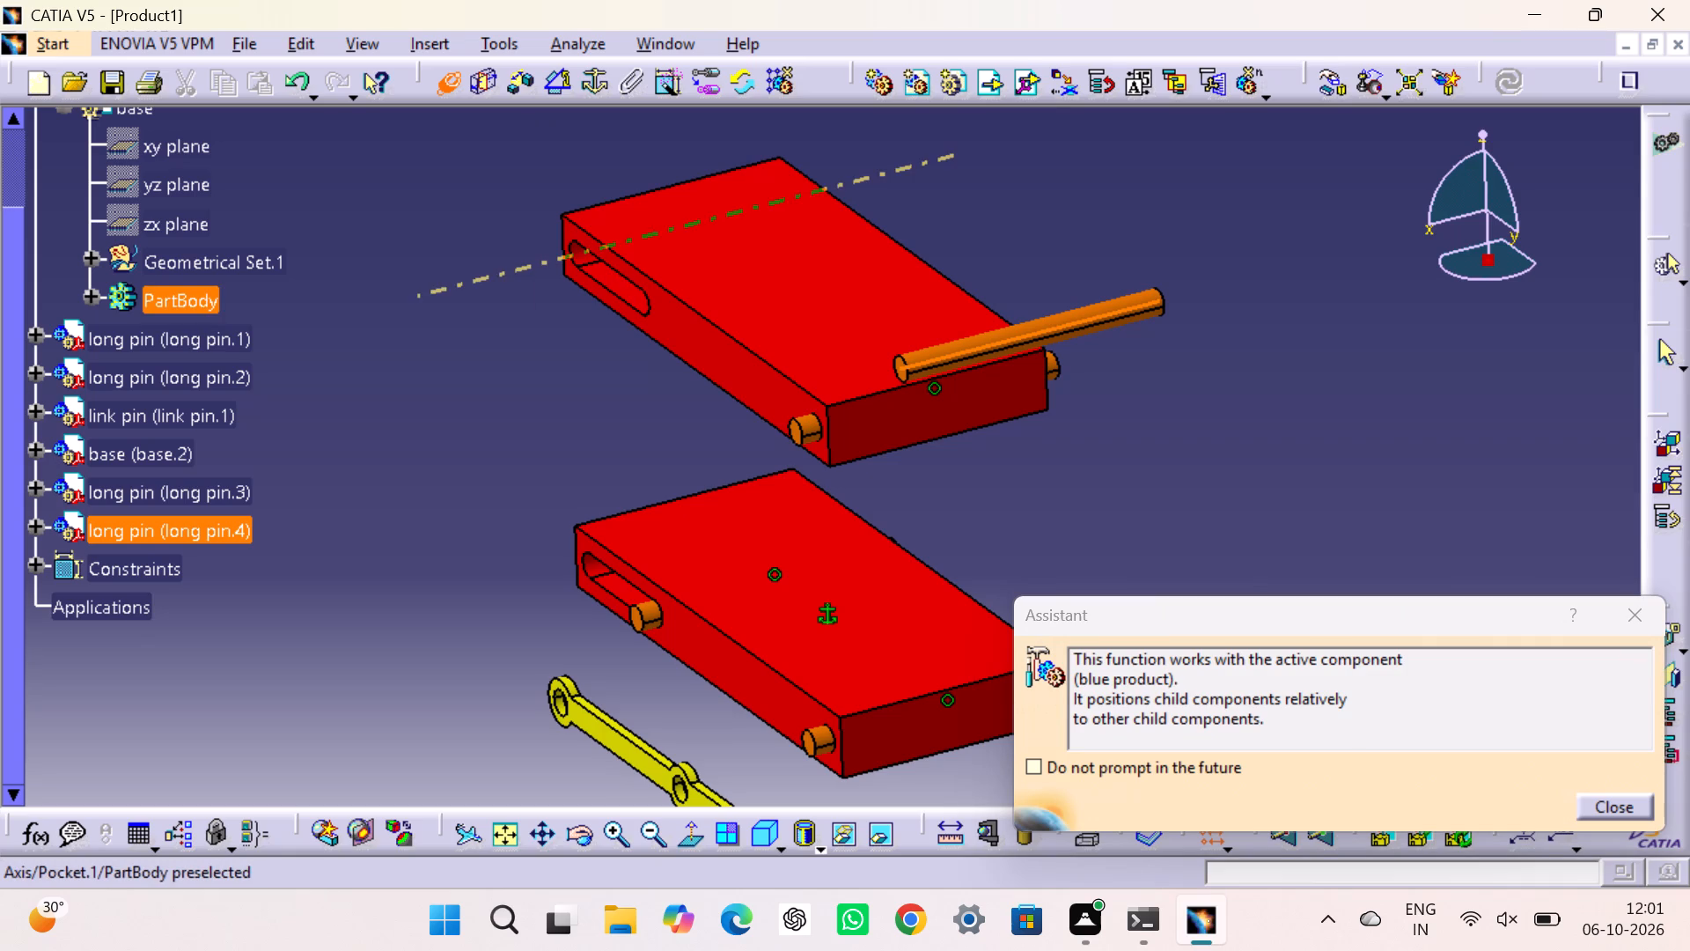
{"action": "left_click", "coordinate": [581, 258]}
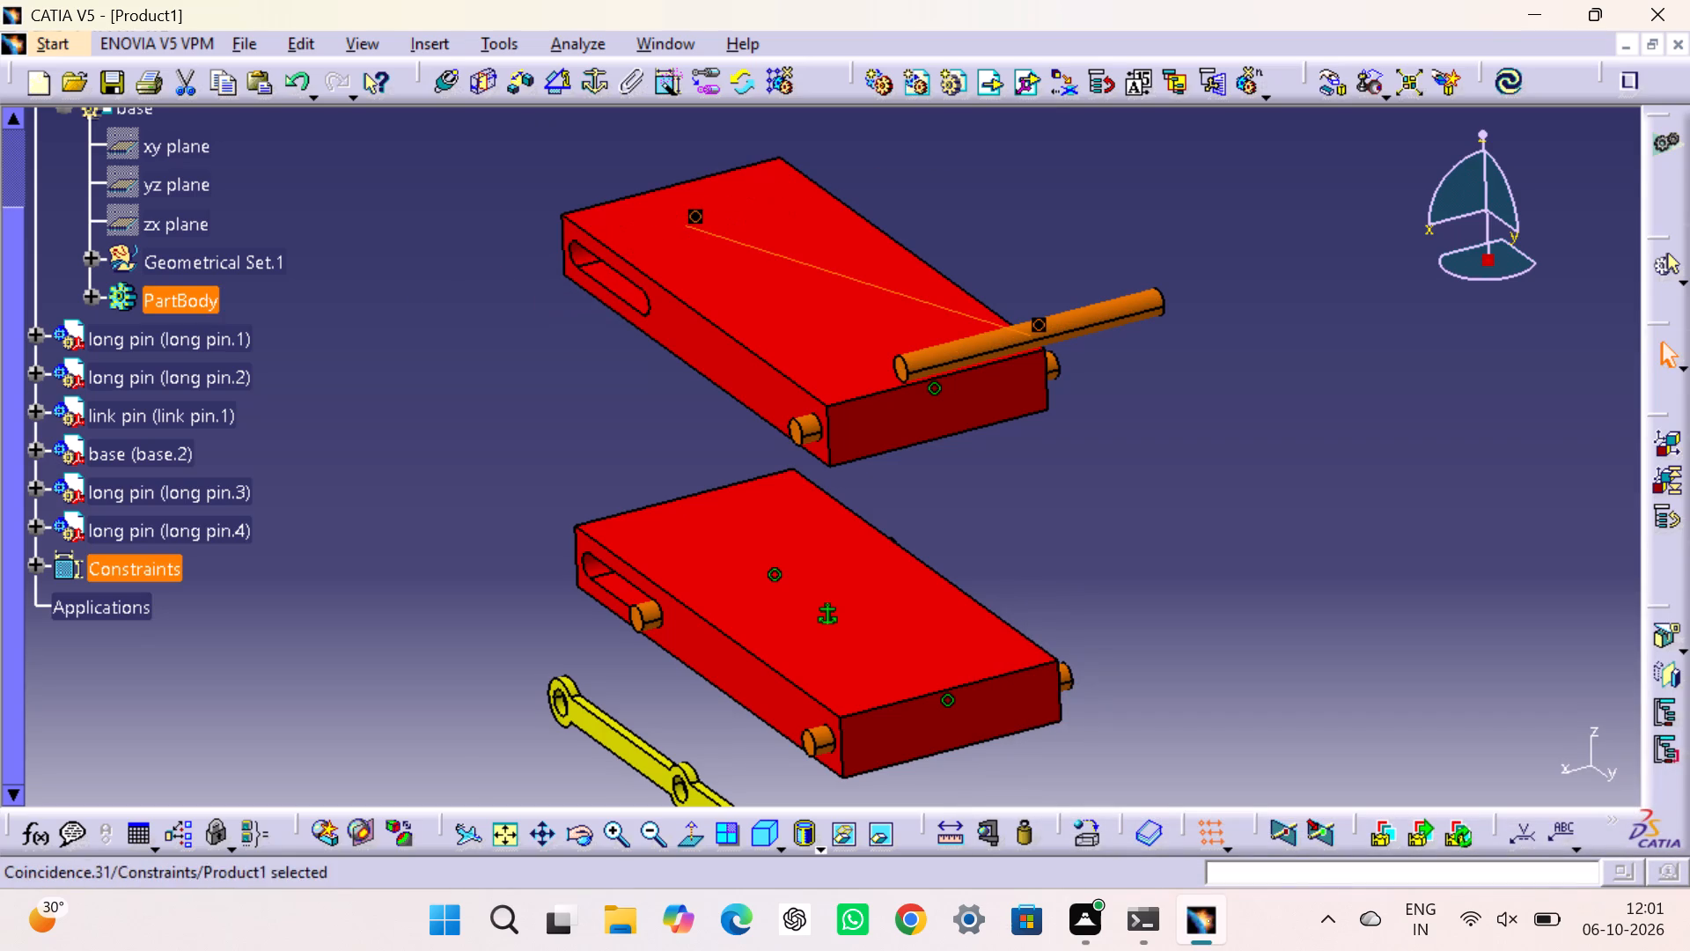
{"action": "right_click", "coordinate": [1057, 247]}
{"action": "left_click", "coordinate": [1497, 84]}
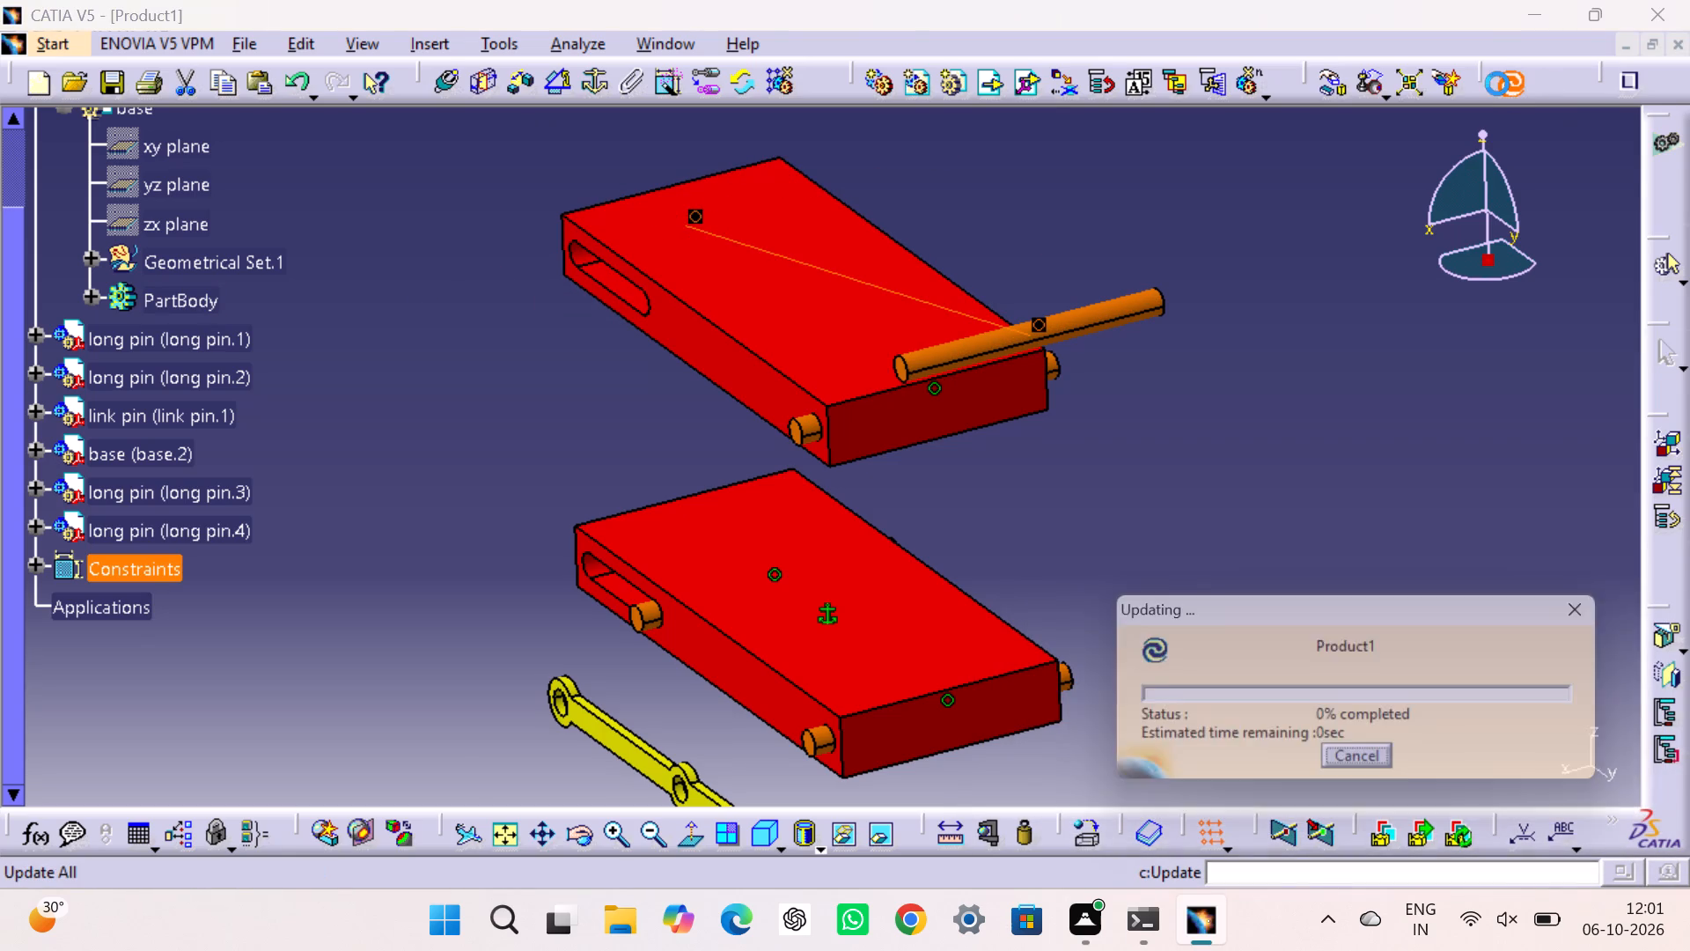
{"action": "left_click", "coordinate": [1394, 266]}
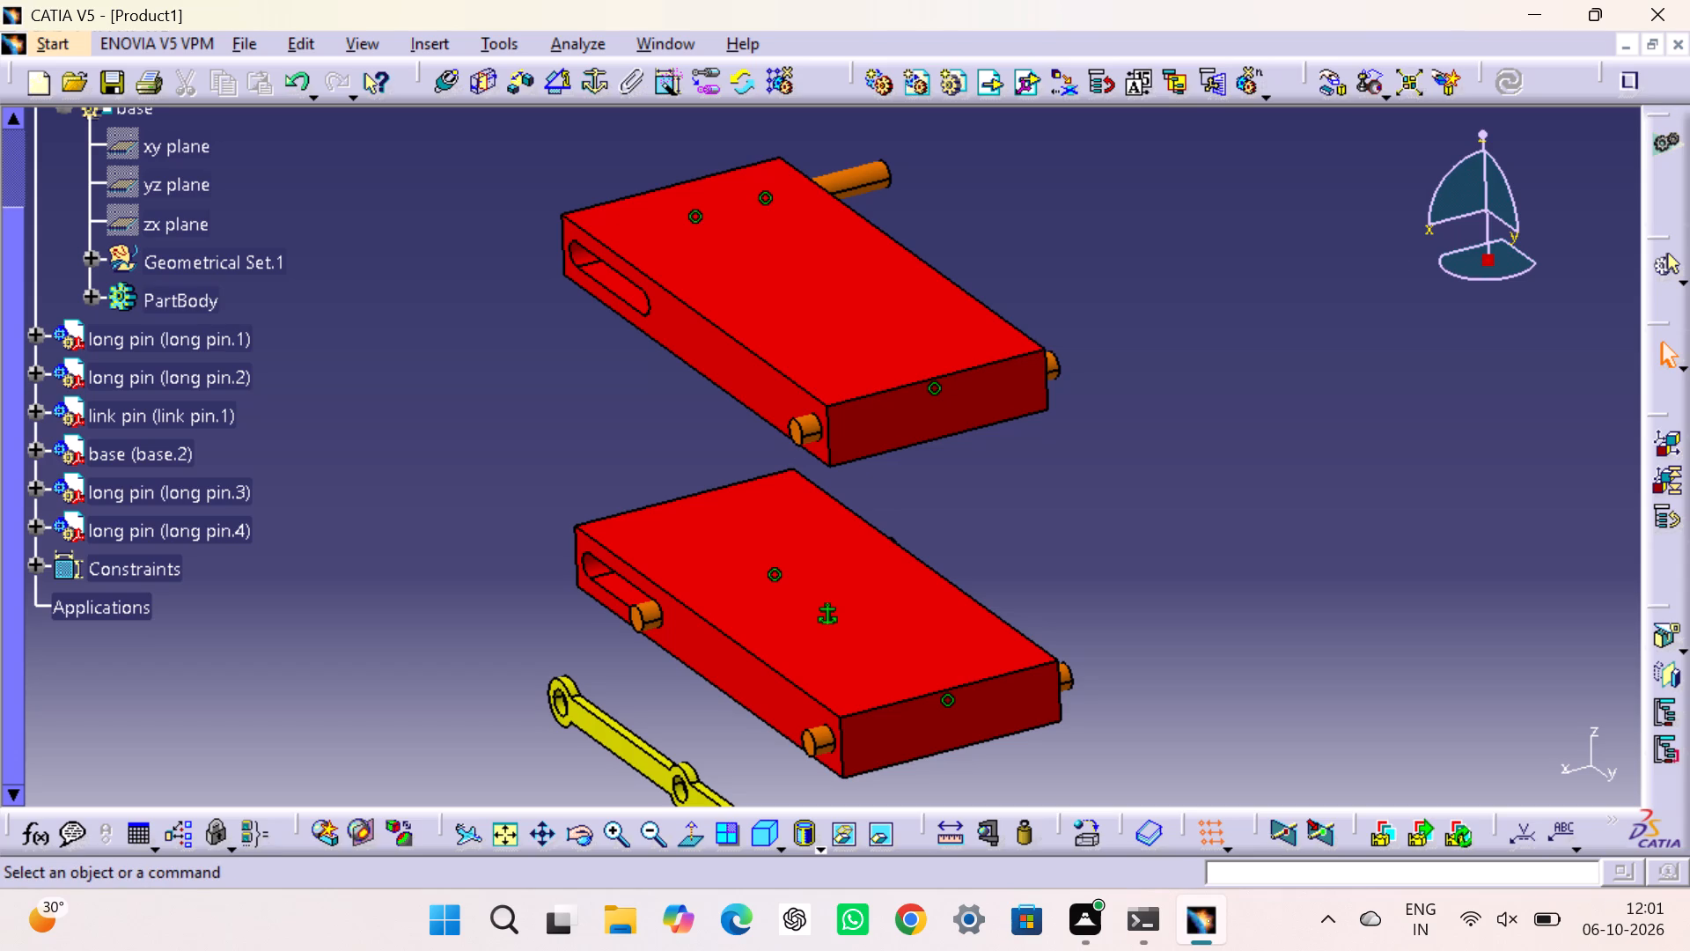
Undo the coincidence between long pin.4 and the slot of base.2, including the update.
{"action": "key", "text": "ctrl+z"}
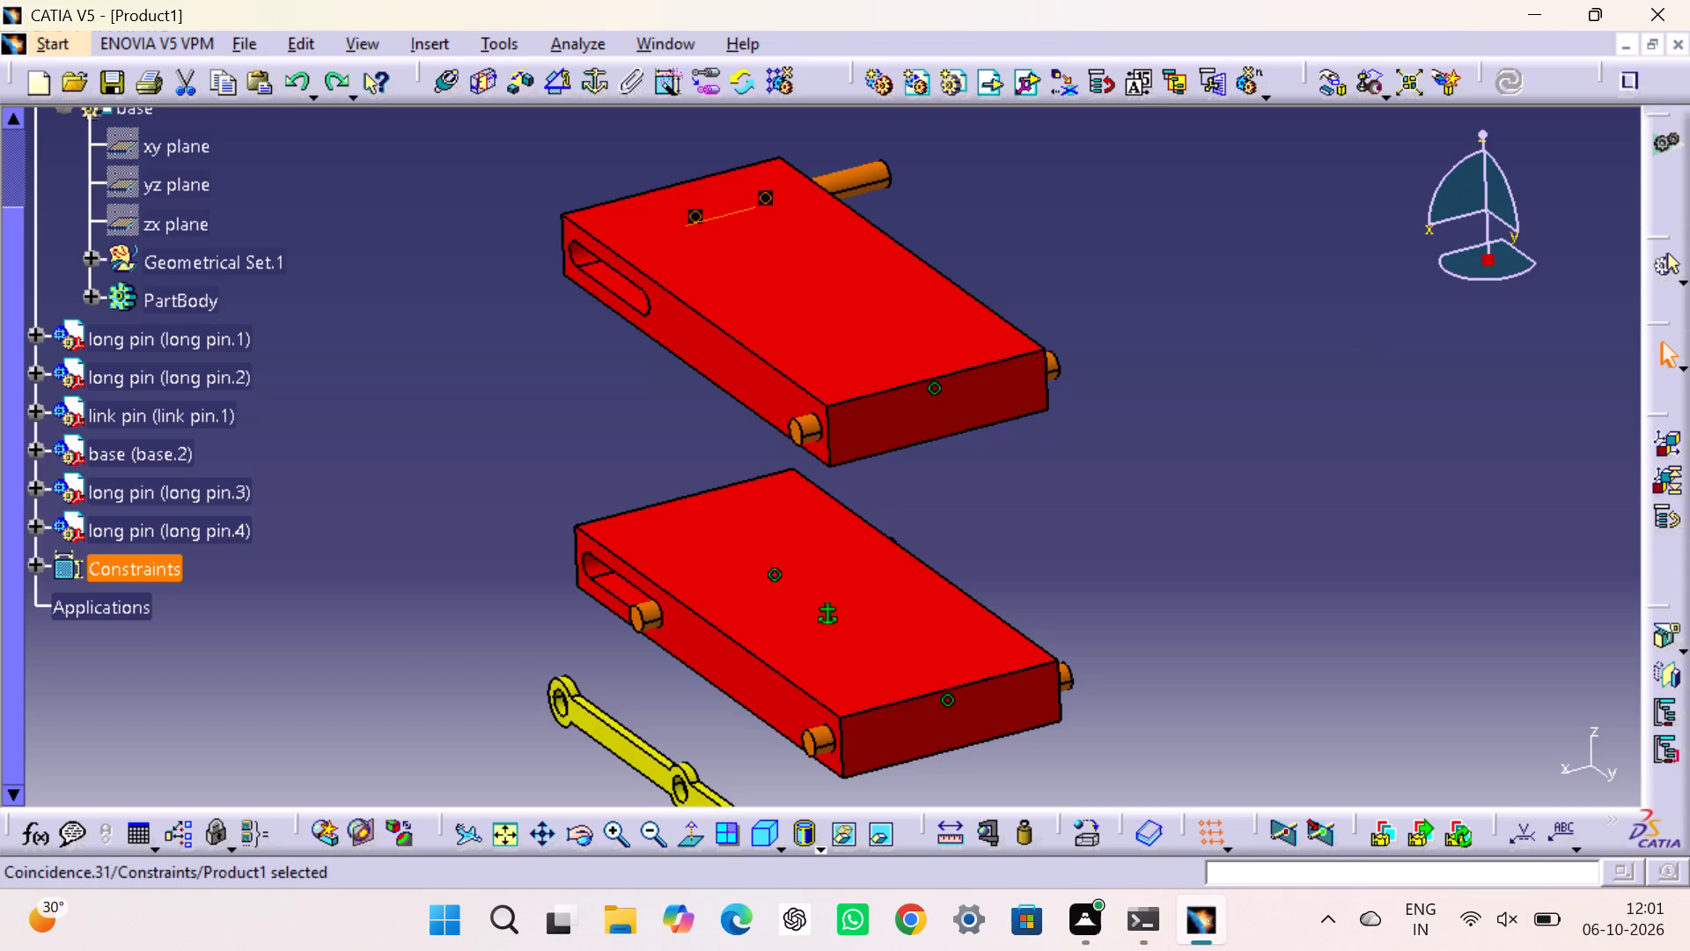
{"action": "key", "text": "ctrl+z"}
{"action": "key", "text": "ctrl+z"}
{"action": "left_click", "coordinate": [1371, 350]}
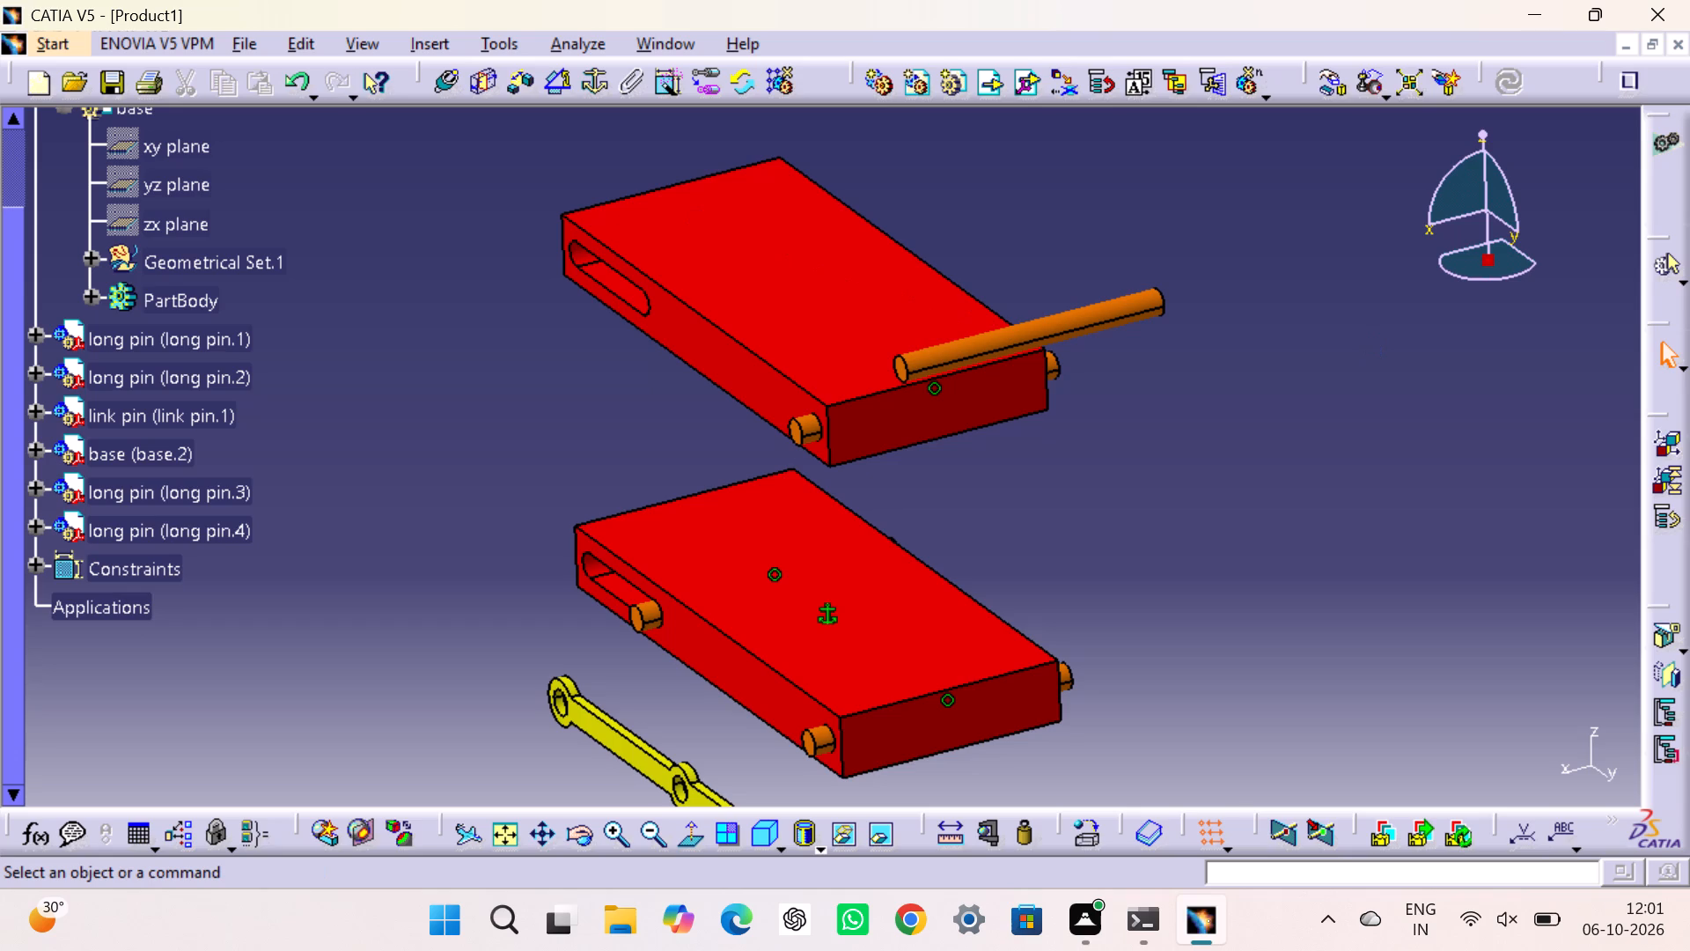
Make the axis of long pin.4 coincident with the inner slot-end axis of base.2 and update the assembly.
{"action": "left_click", "coordinate": [444, 78]}
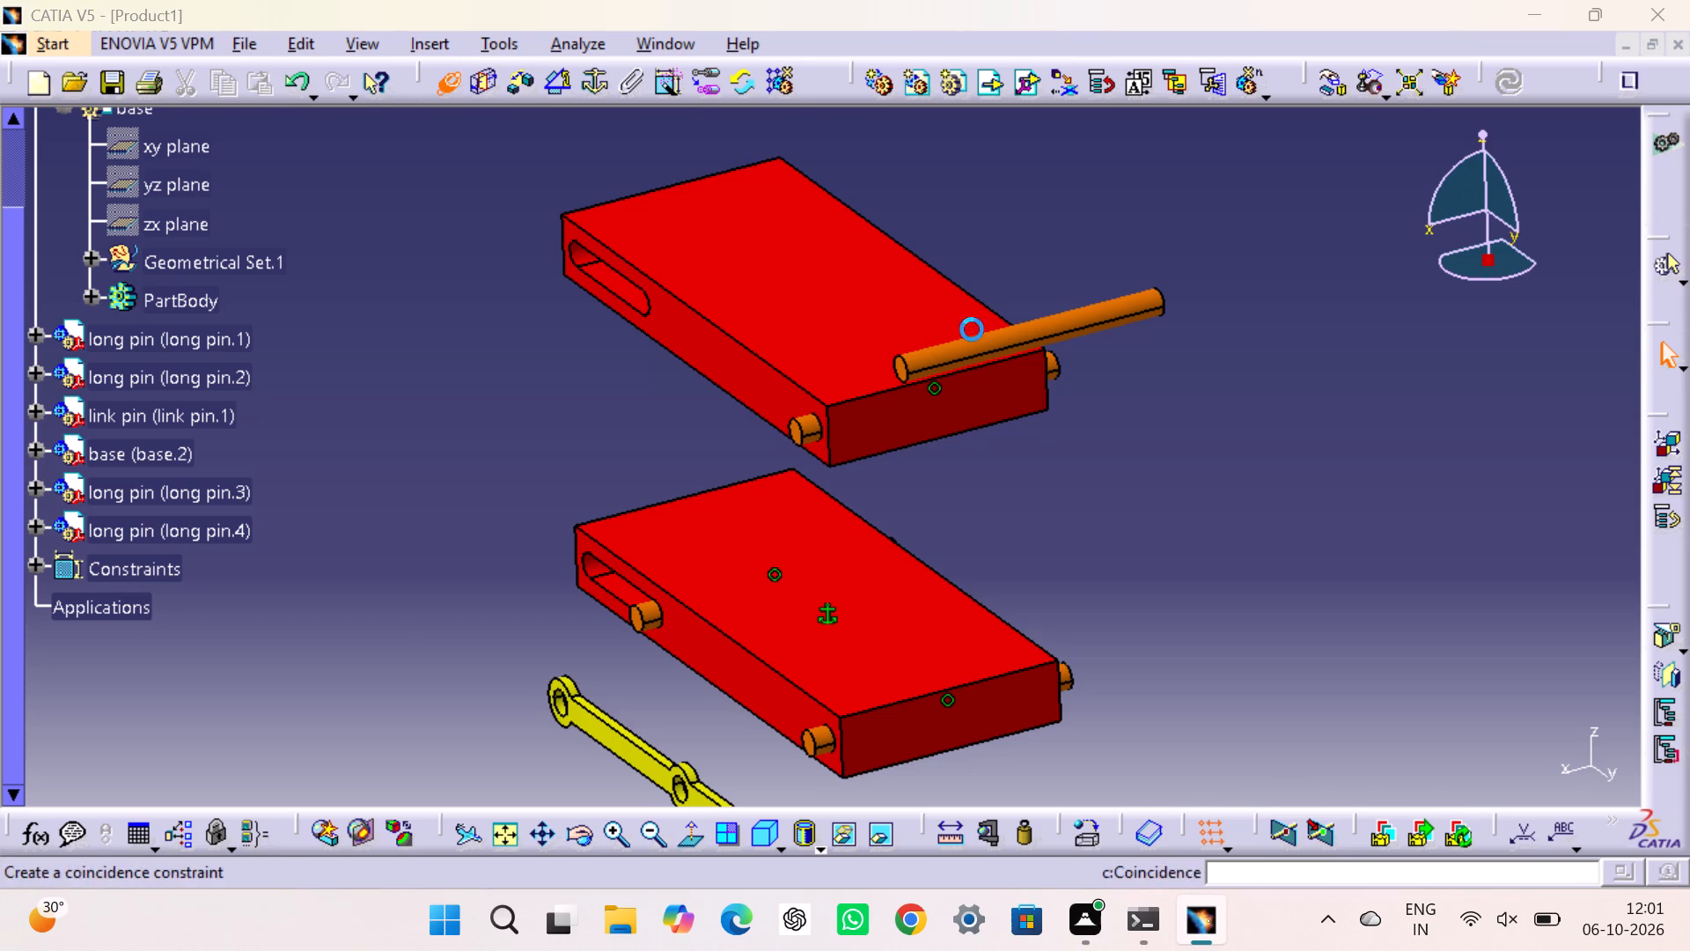
{"action": "left_click", "coordinate": [1083, 323]}
{"action": "middle_click_drag", "start_coordinate": [614, 409], "coordinate": [936, 539]}
{"action": "right_click_drag", "start_coordinate": [614, 409], "coordinate": [936, 539]}
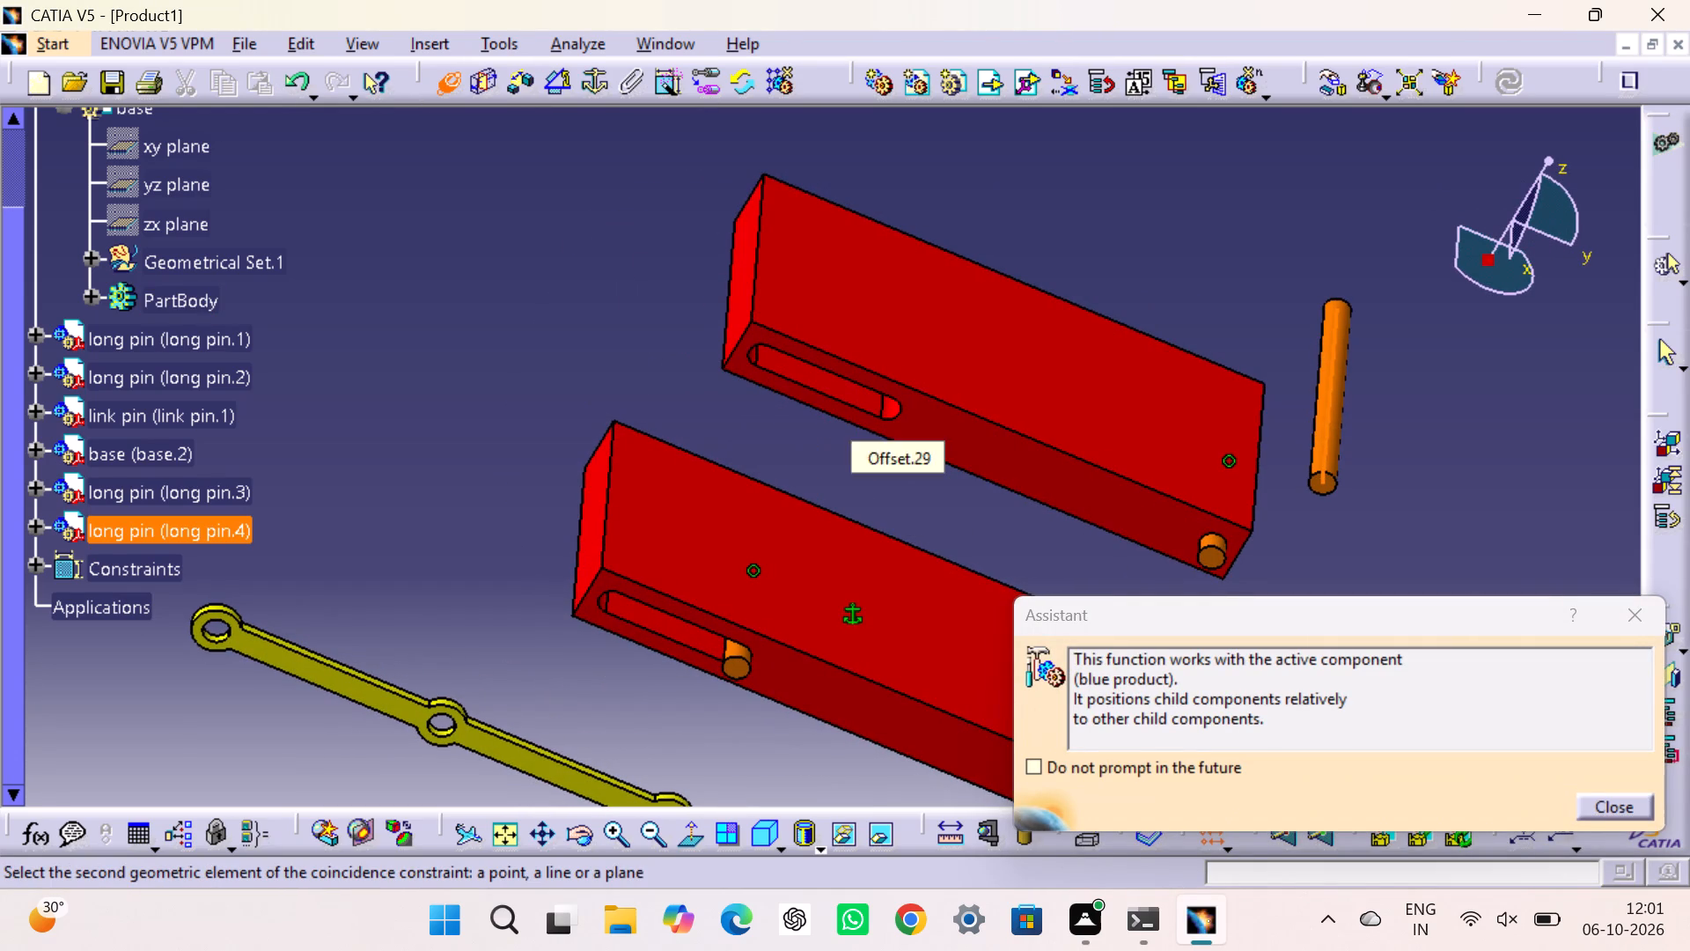
{"action": "left_click", "coordinate": [887, 411]}
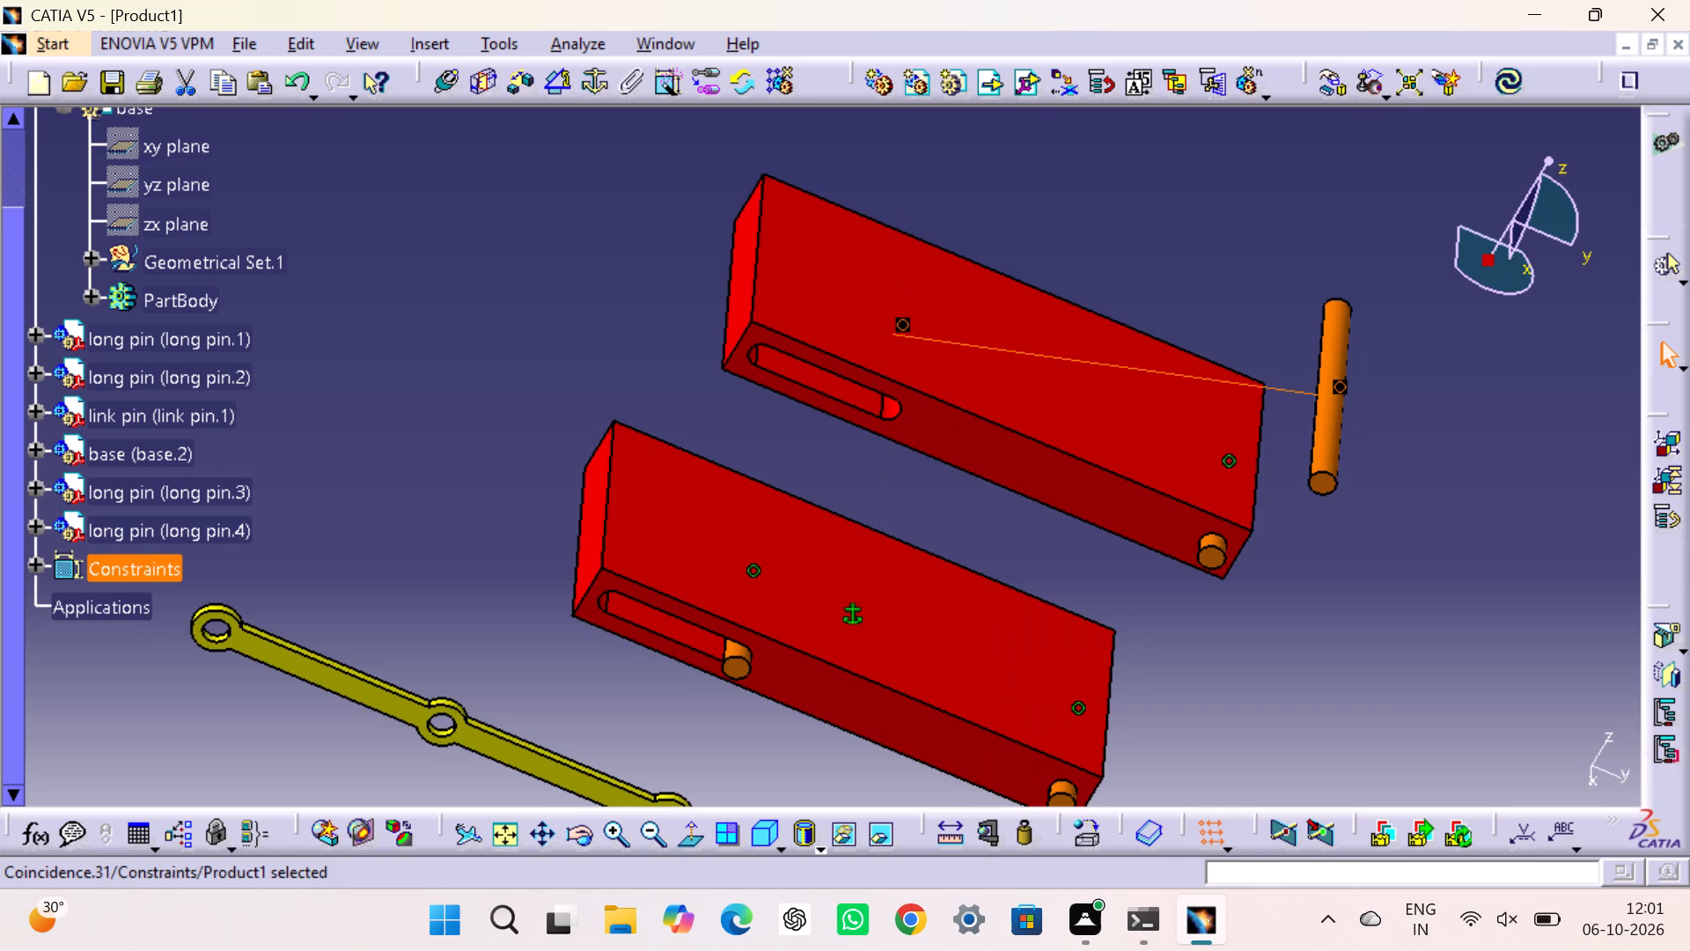
{"action": "left_click", "coordinate": [1511, 78]}
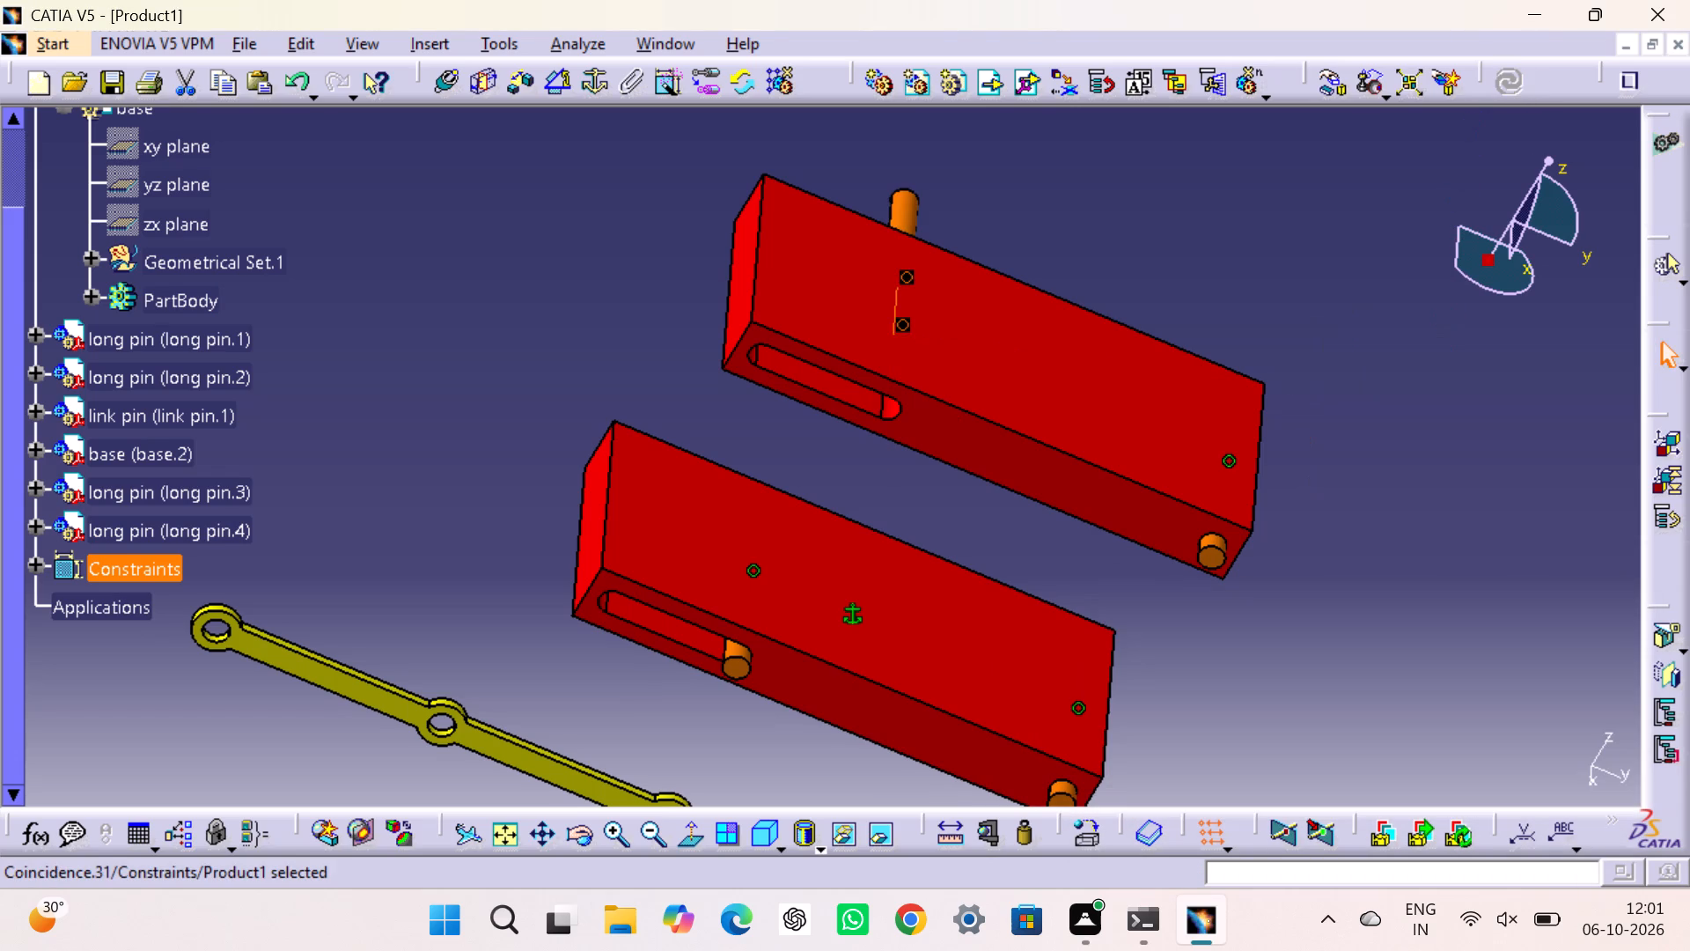
{"action": "left_click", "coordinate": [1426, 453]}
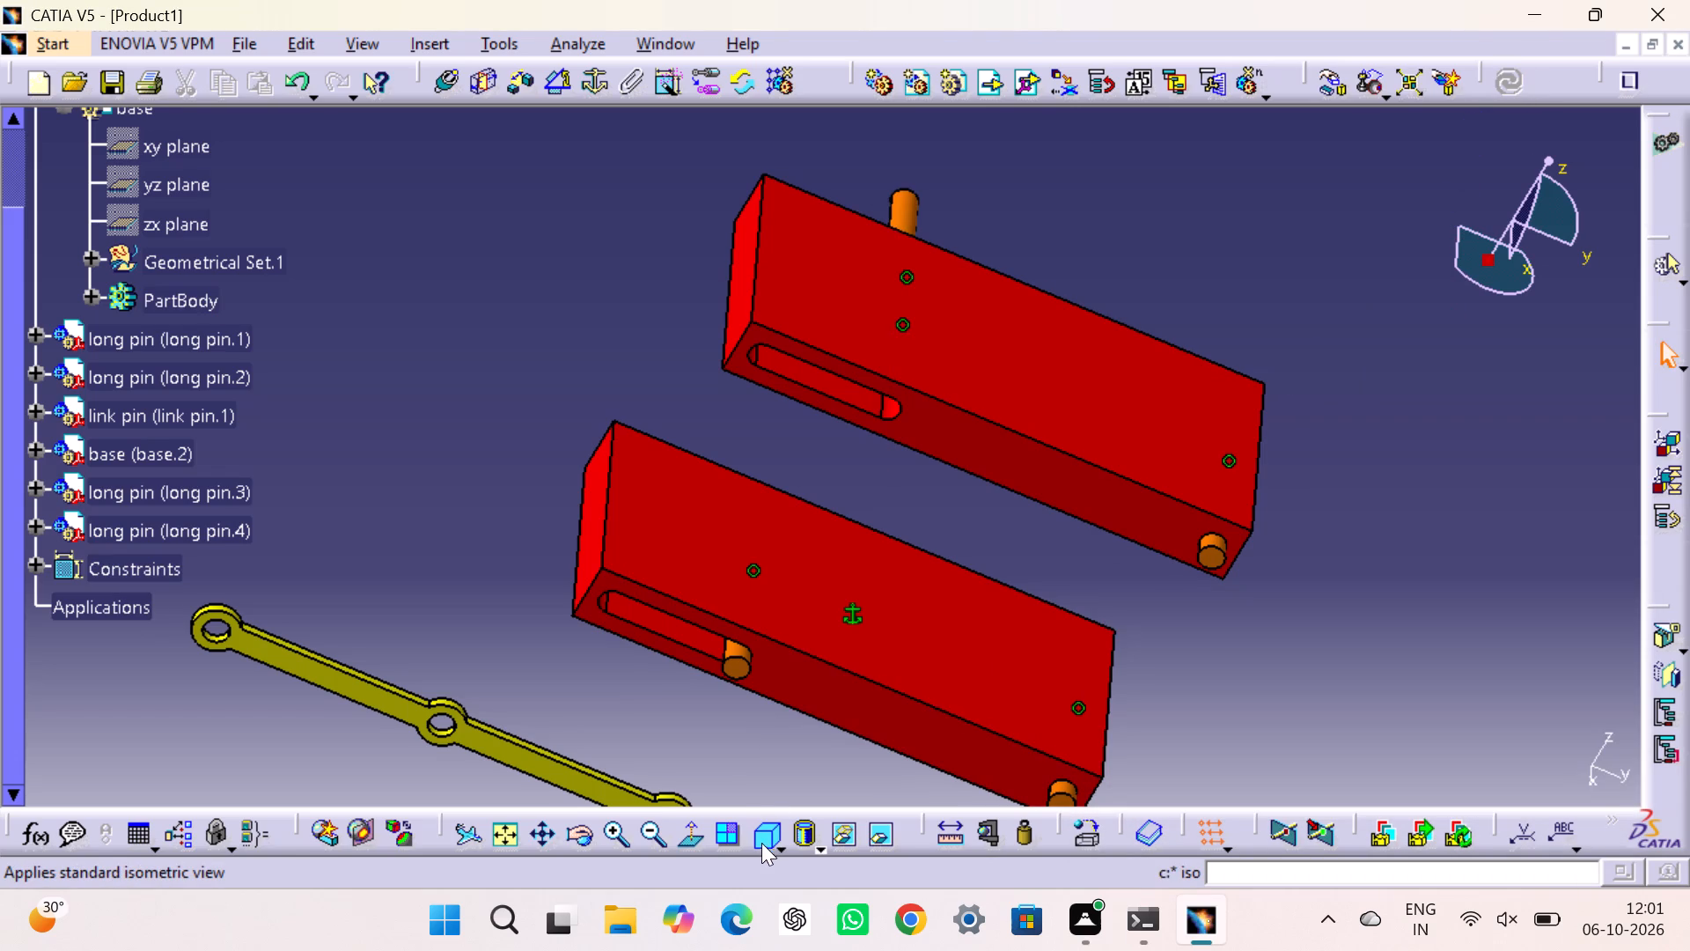
Add a 0 deg angle constraint between the xy plane of base.1 and the xy plane of long pin.4.
{"action": "left_click", "coordinate": [759, 837]}
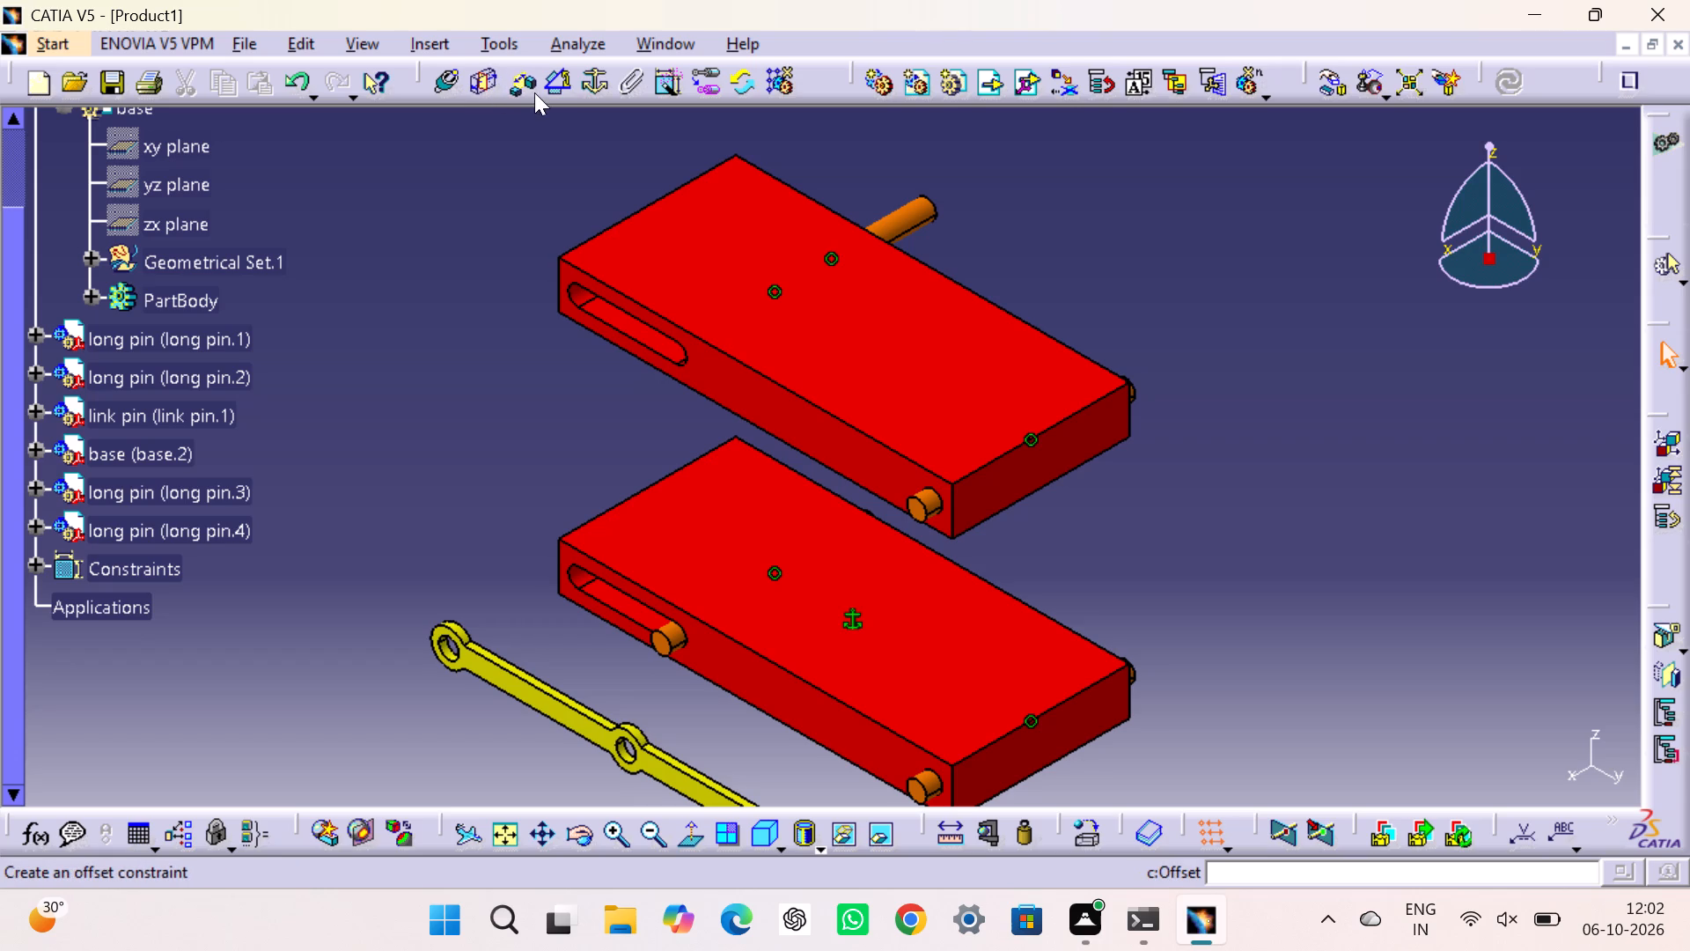
{"action": "left_click", "coordinate": [556, 83]}
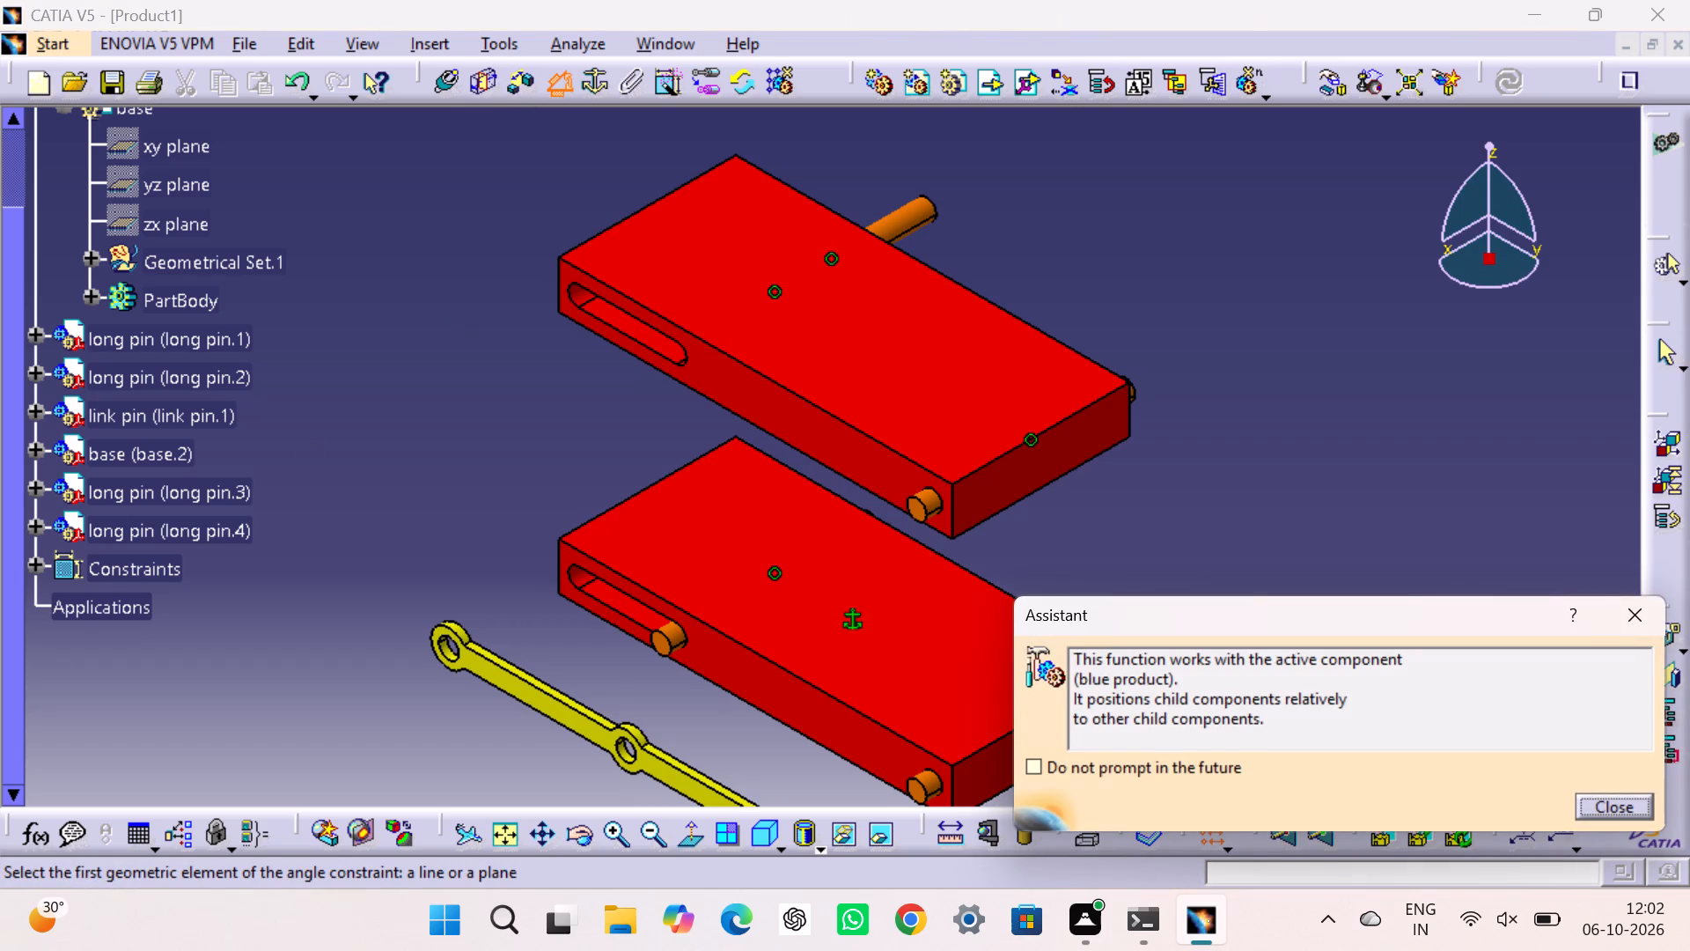
{"action": "left_click", "coordinate": [38, 526]}
{"action": "left_click", "coordinate": [59, 559]}
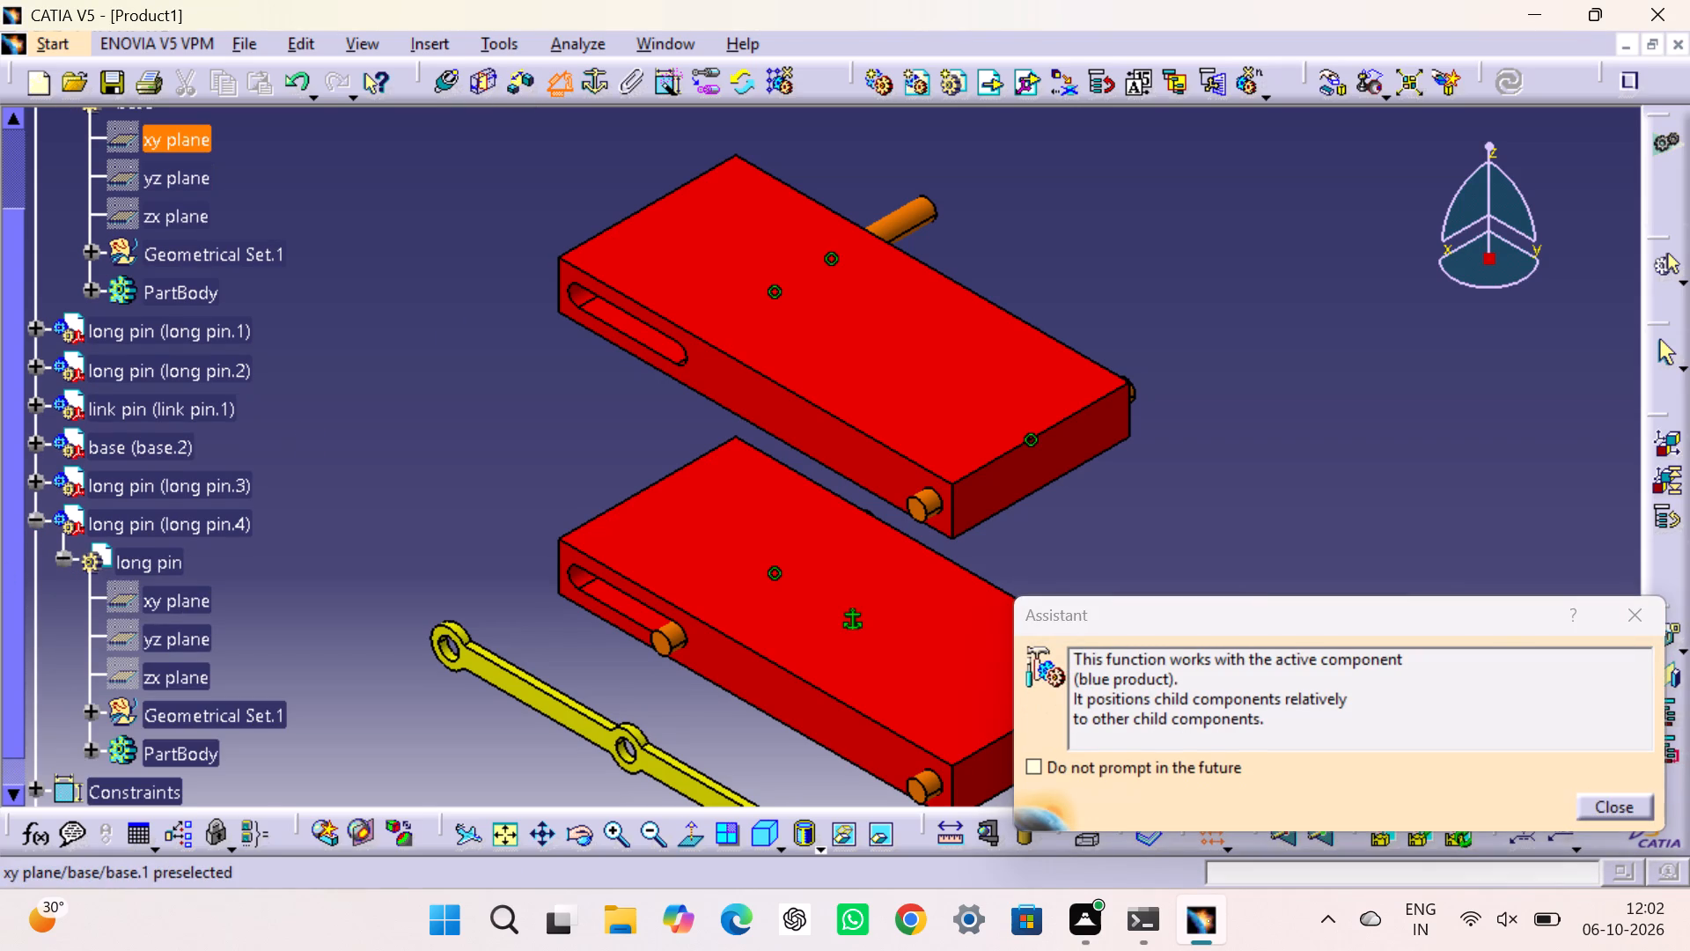
{"action": "left_click", "coordinate": [200, 139]}
{"action": "left_click", "coordinate": [158, 596]}
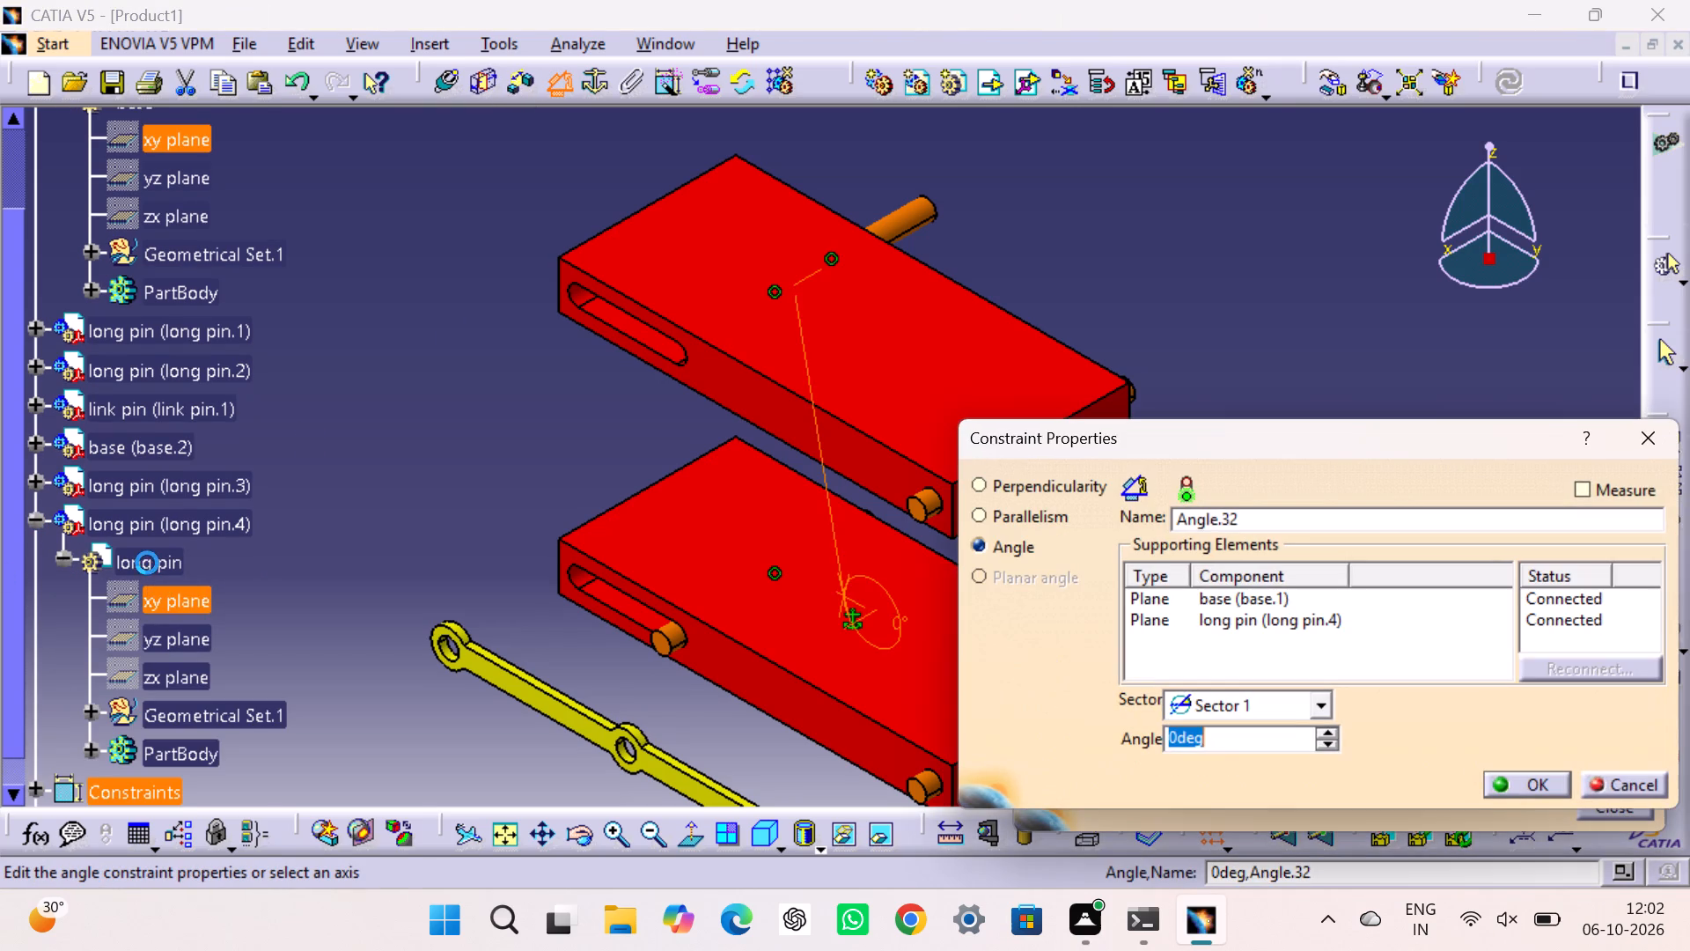
{"action": "left_click", "coordinate": [1525, 783]}
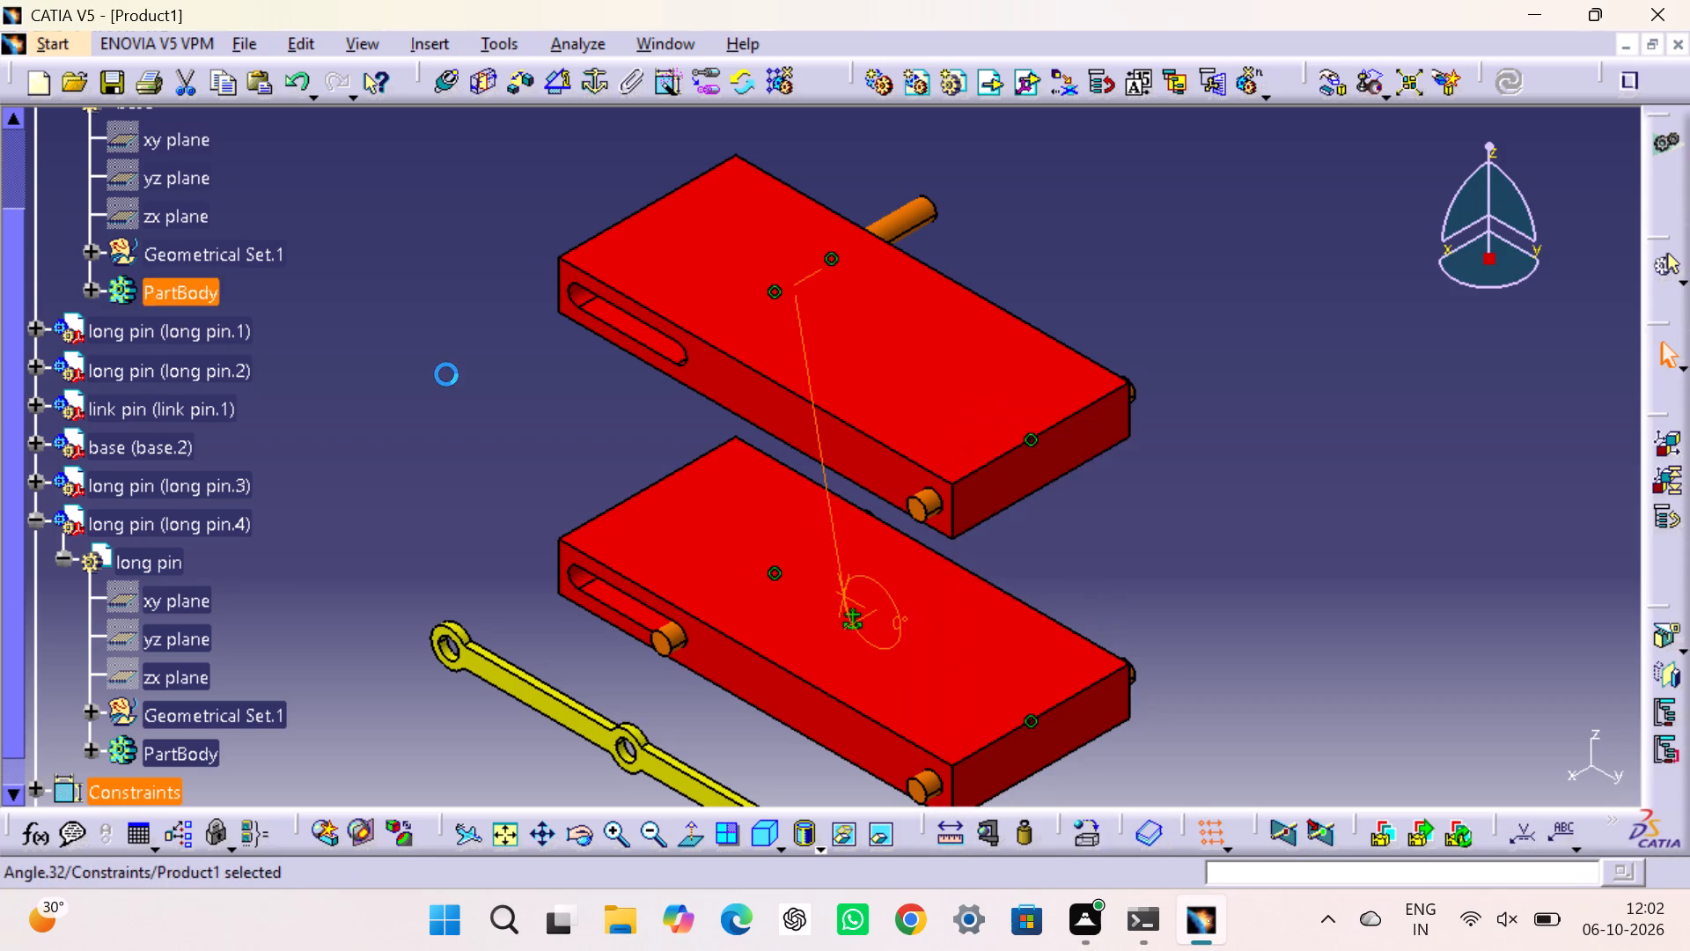
Add a 0 deg angle constraint between the yz plane of base.1 and the yz plane of long pin.4.
{"action": "left_click", "coordinate": [182, 181]}
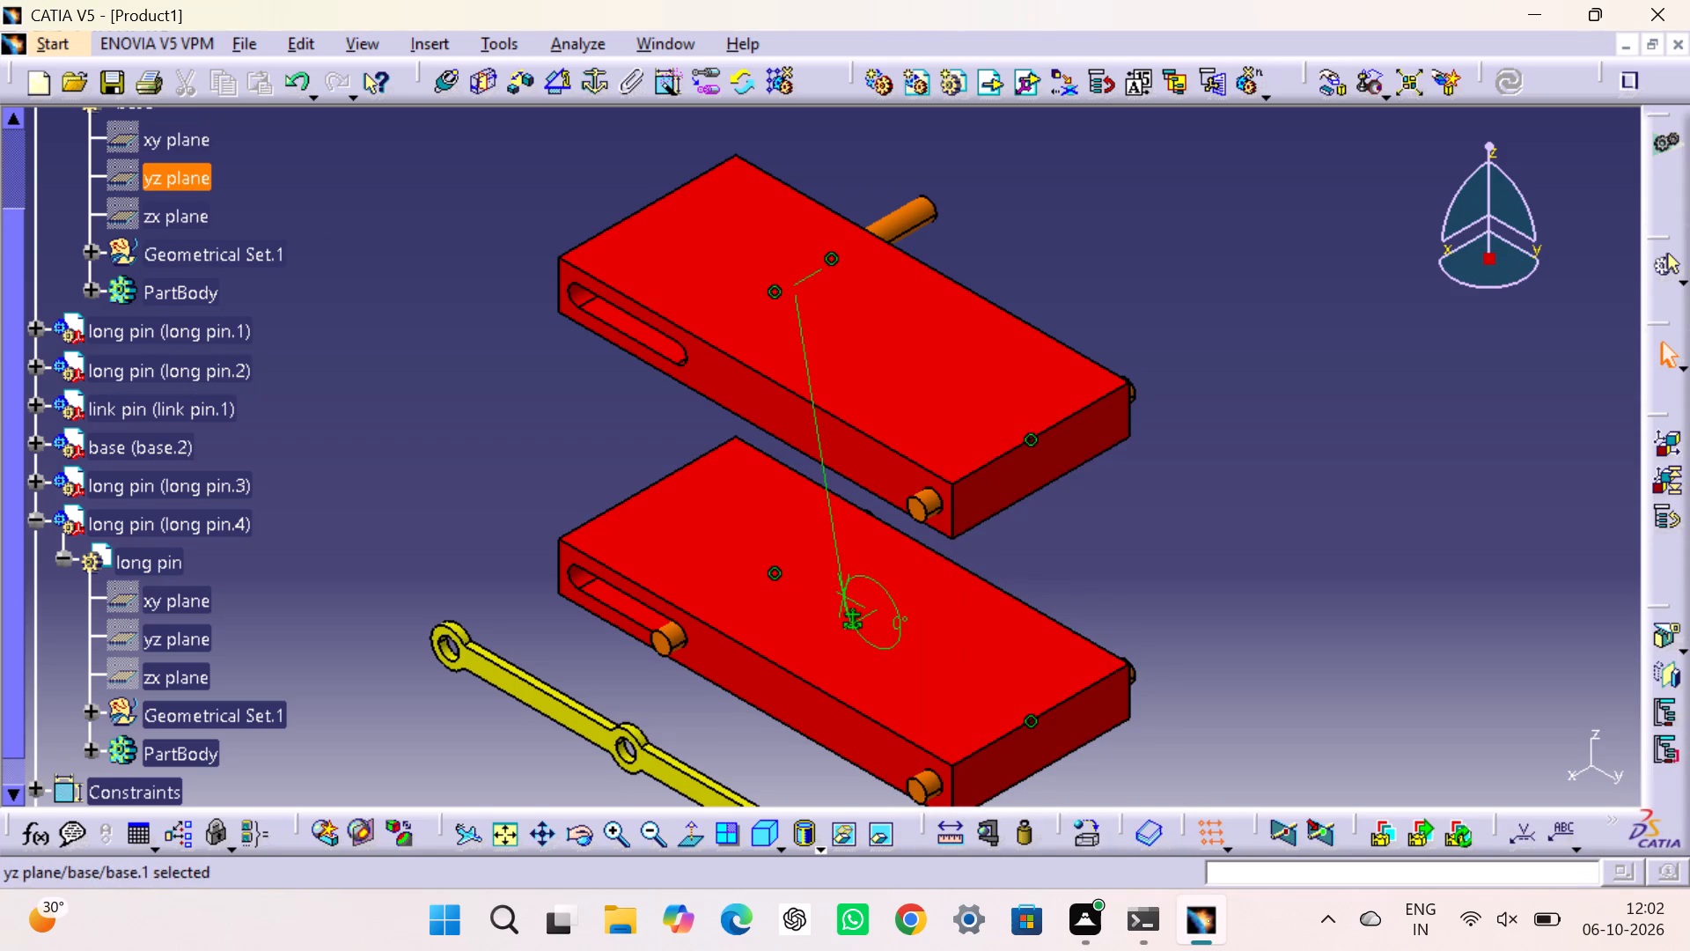
{"action": "left_click", "coordinate": [552, 77]}
{"action": "left_click", "coordinate": [206, 640]}
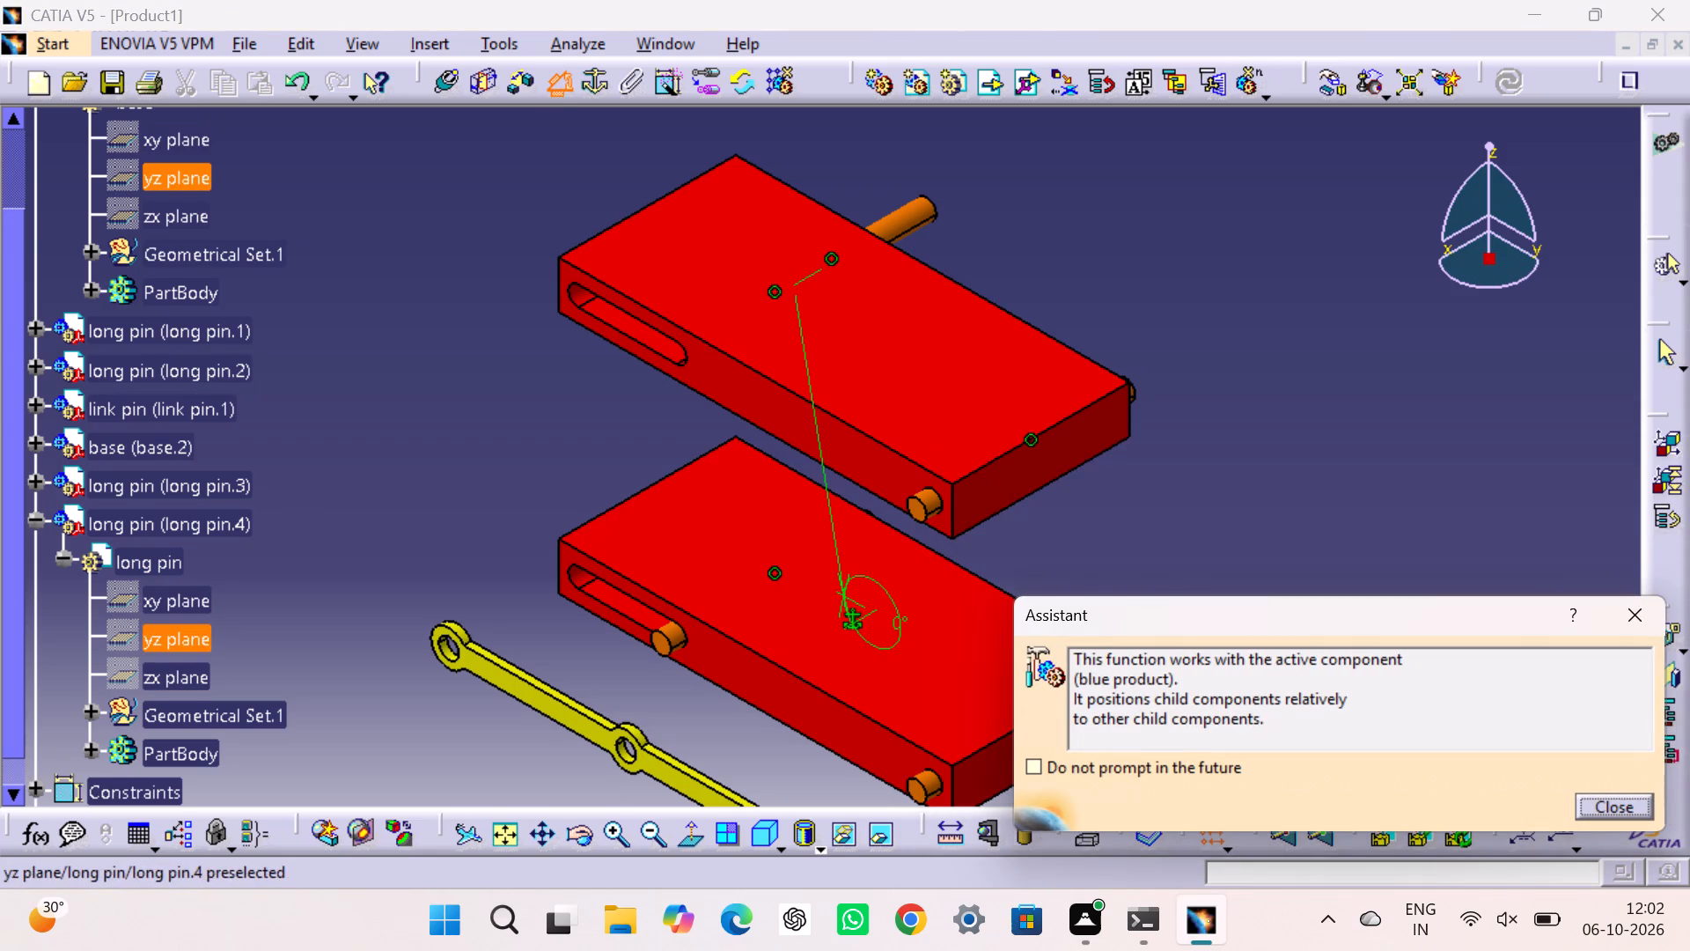
{"action": "left_click", "coordinate": [1021, 513]}
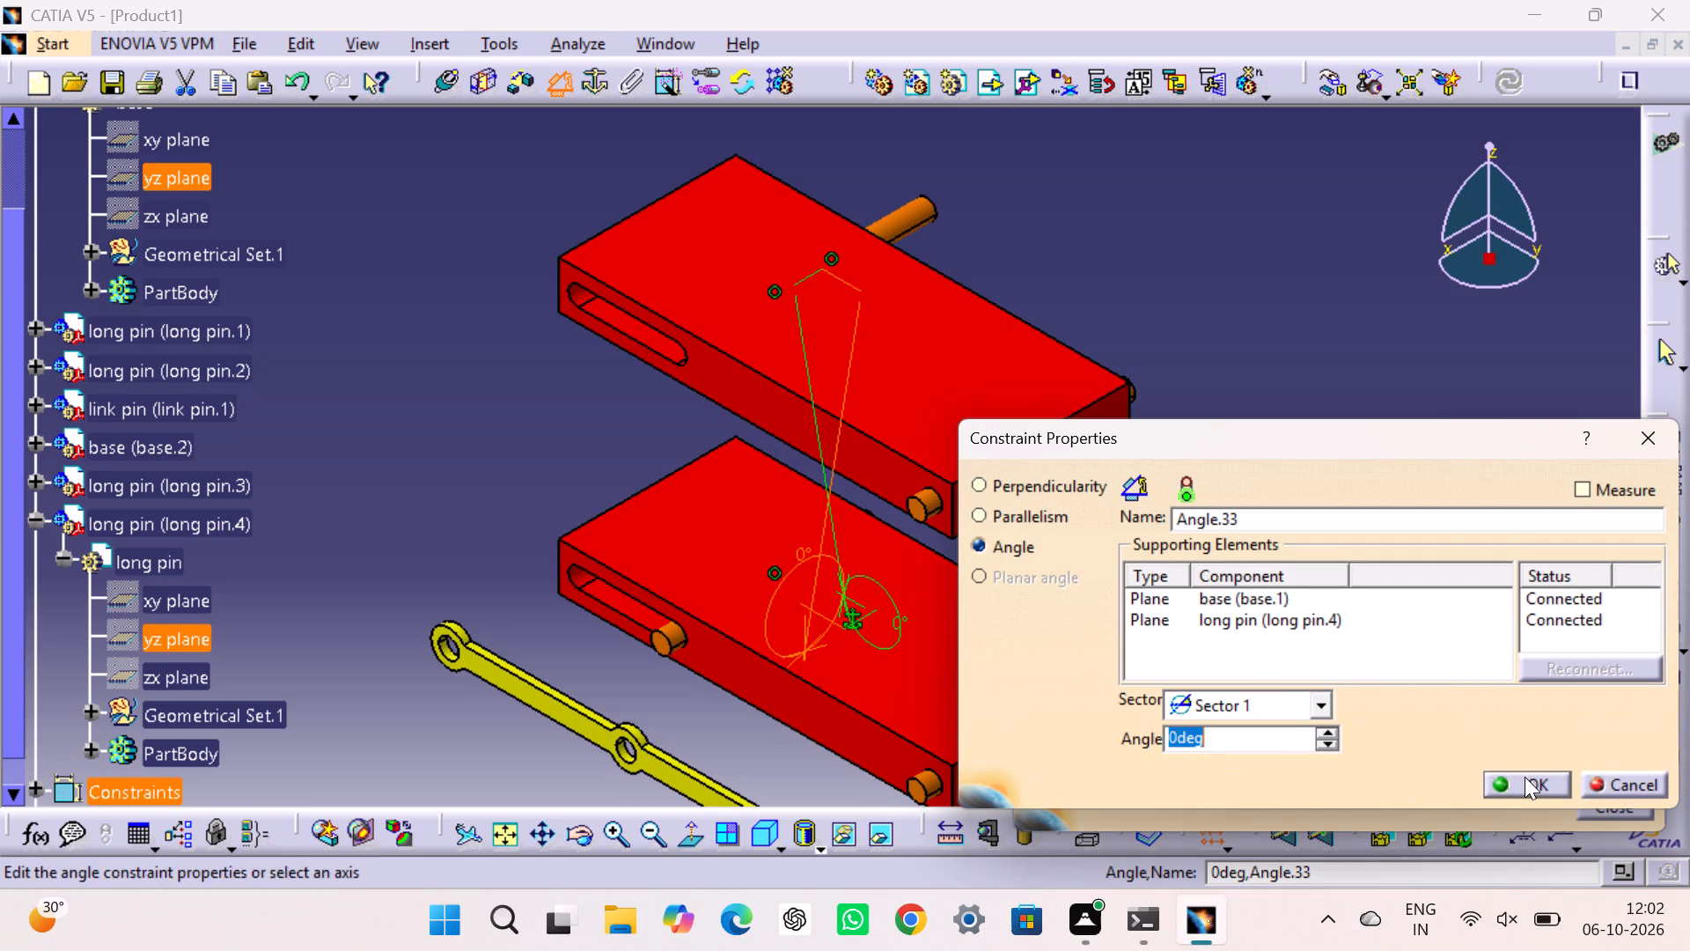
{"action": "left_click", "coordinate": [1525, 777]}
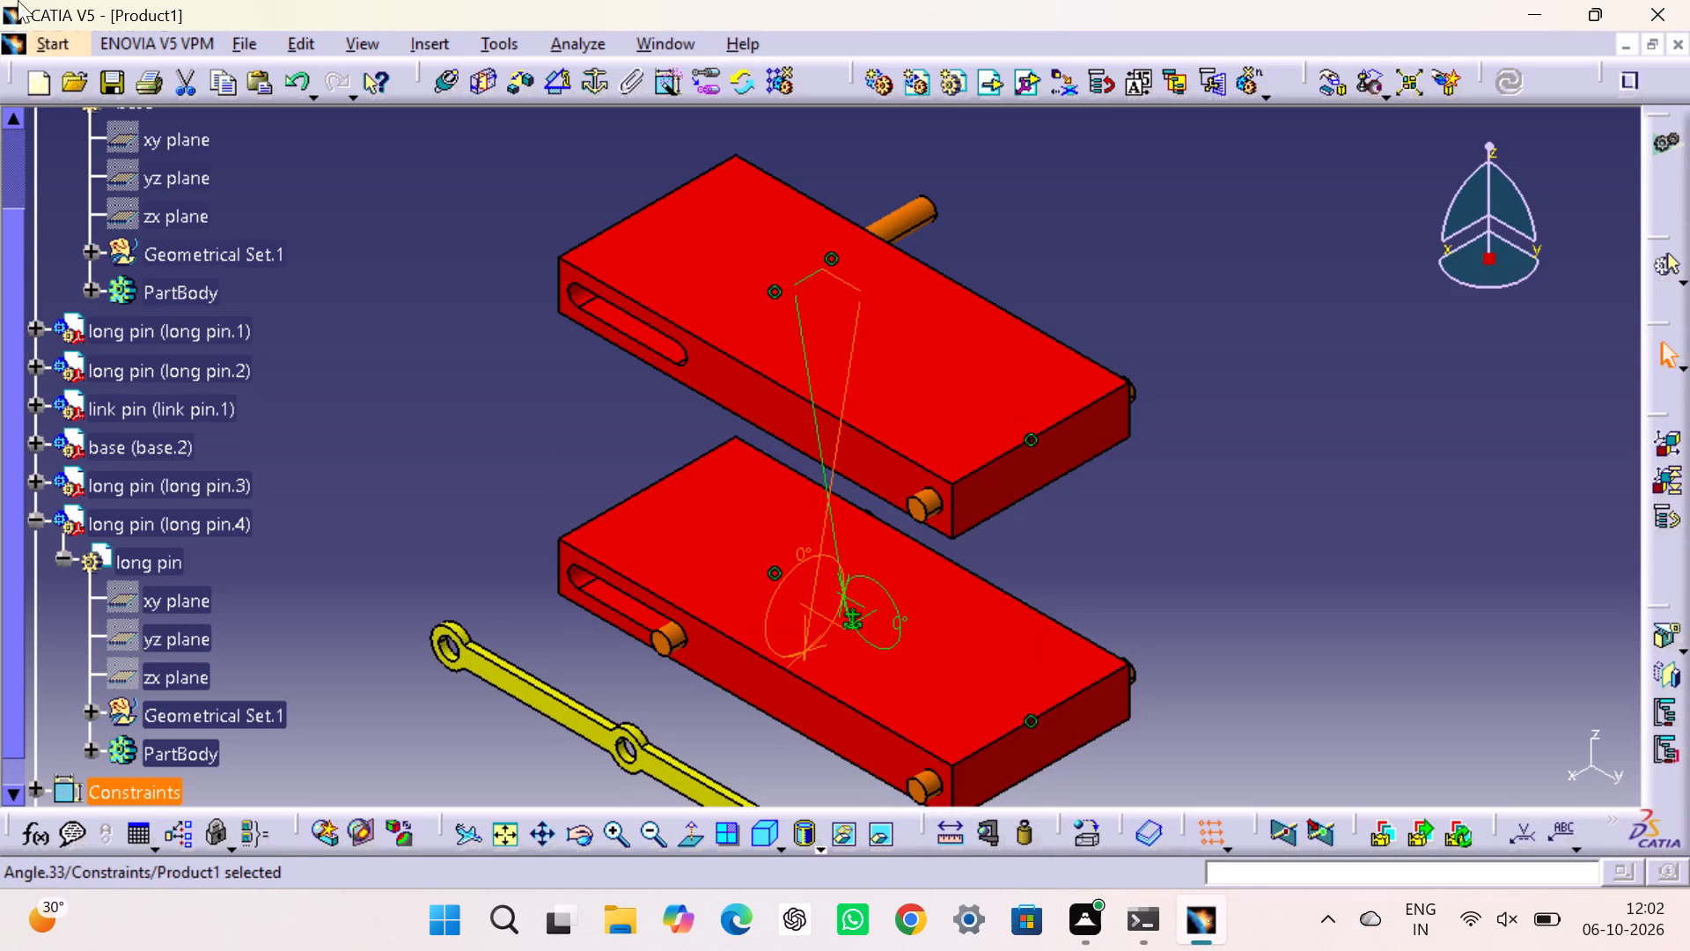
Add a 0 deg angle constraint between the zx plane of base.1 and the zx plane of long pin.4.
{"action": "left_click", "coordinate": [566, 85]}
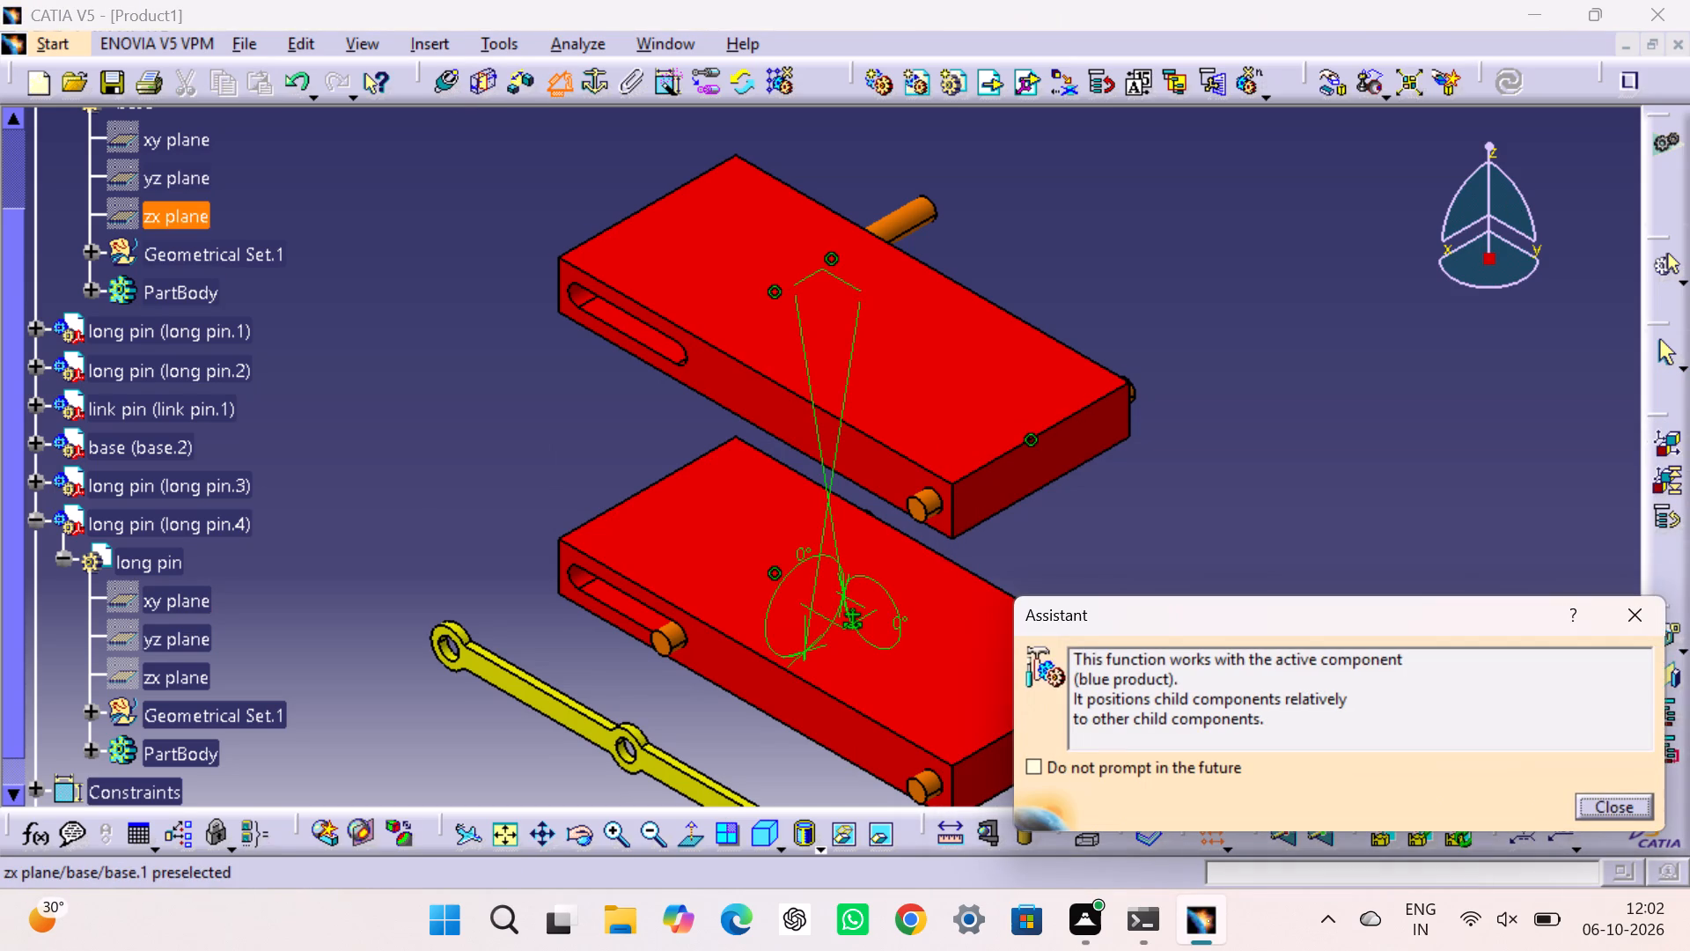
{"action": "left_click", "coordinate": [178, 208]}
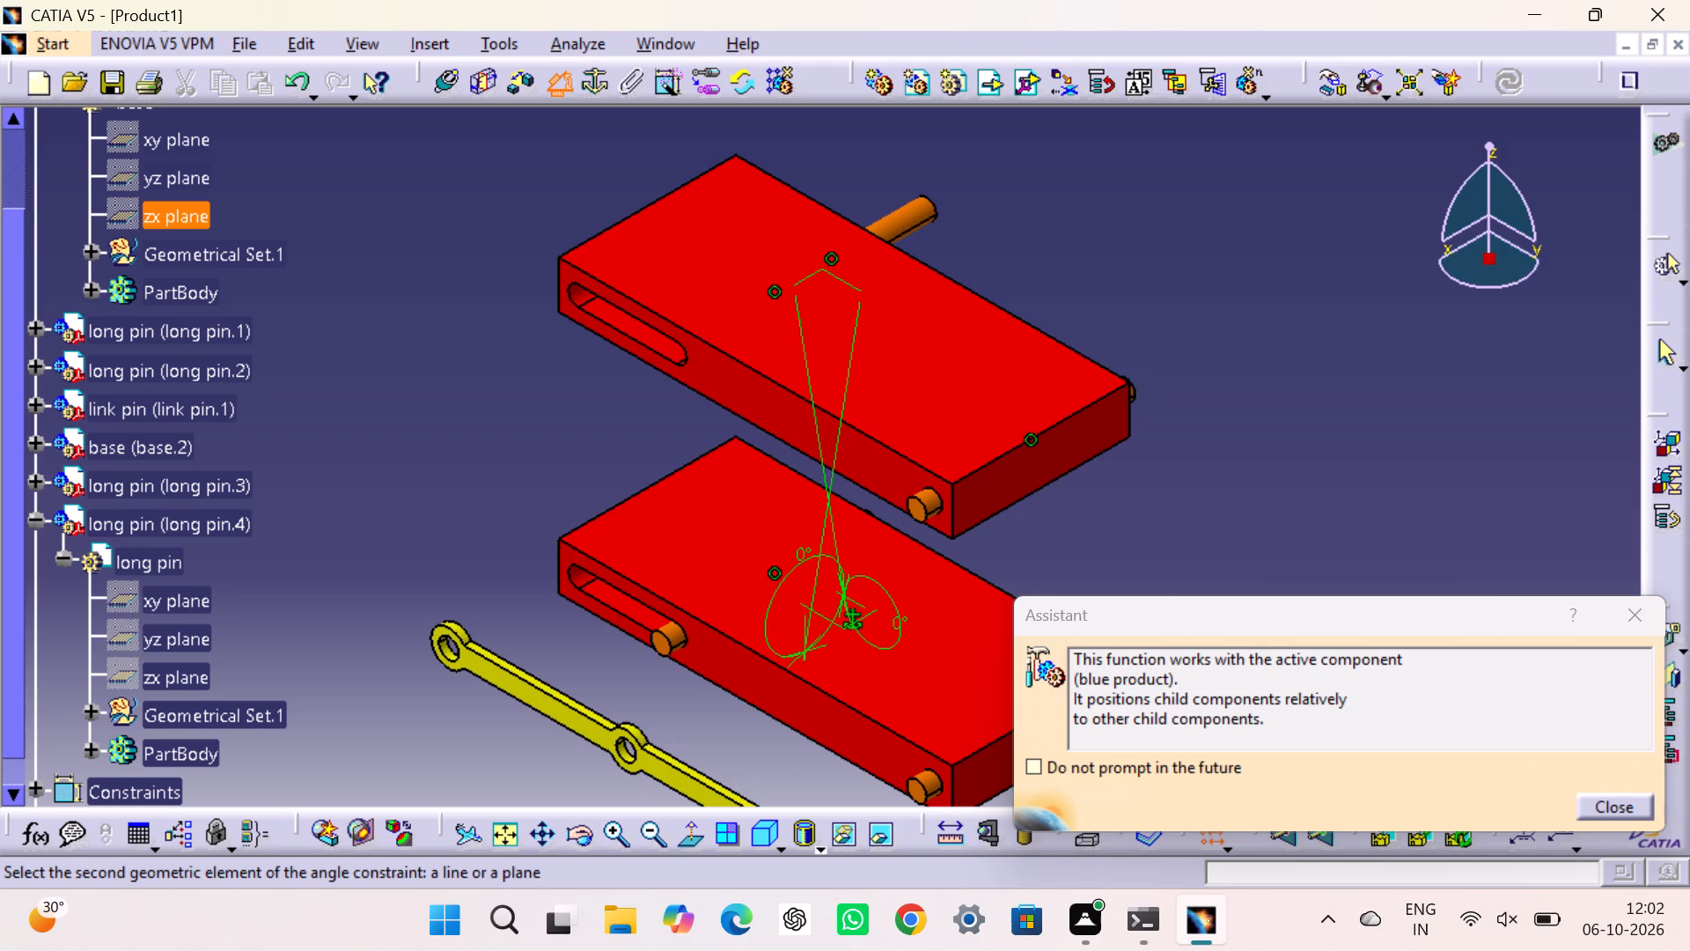
{"action": "left_click", "coordinate": [158, 674]}
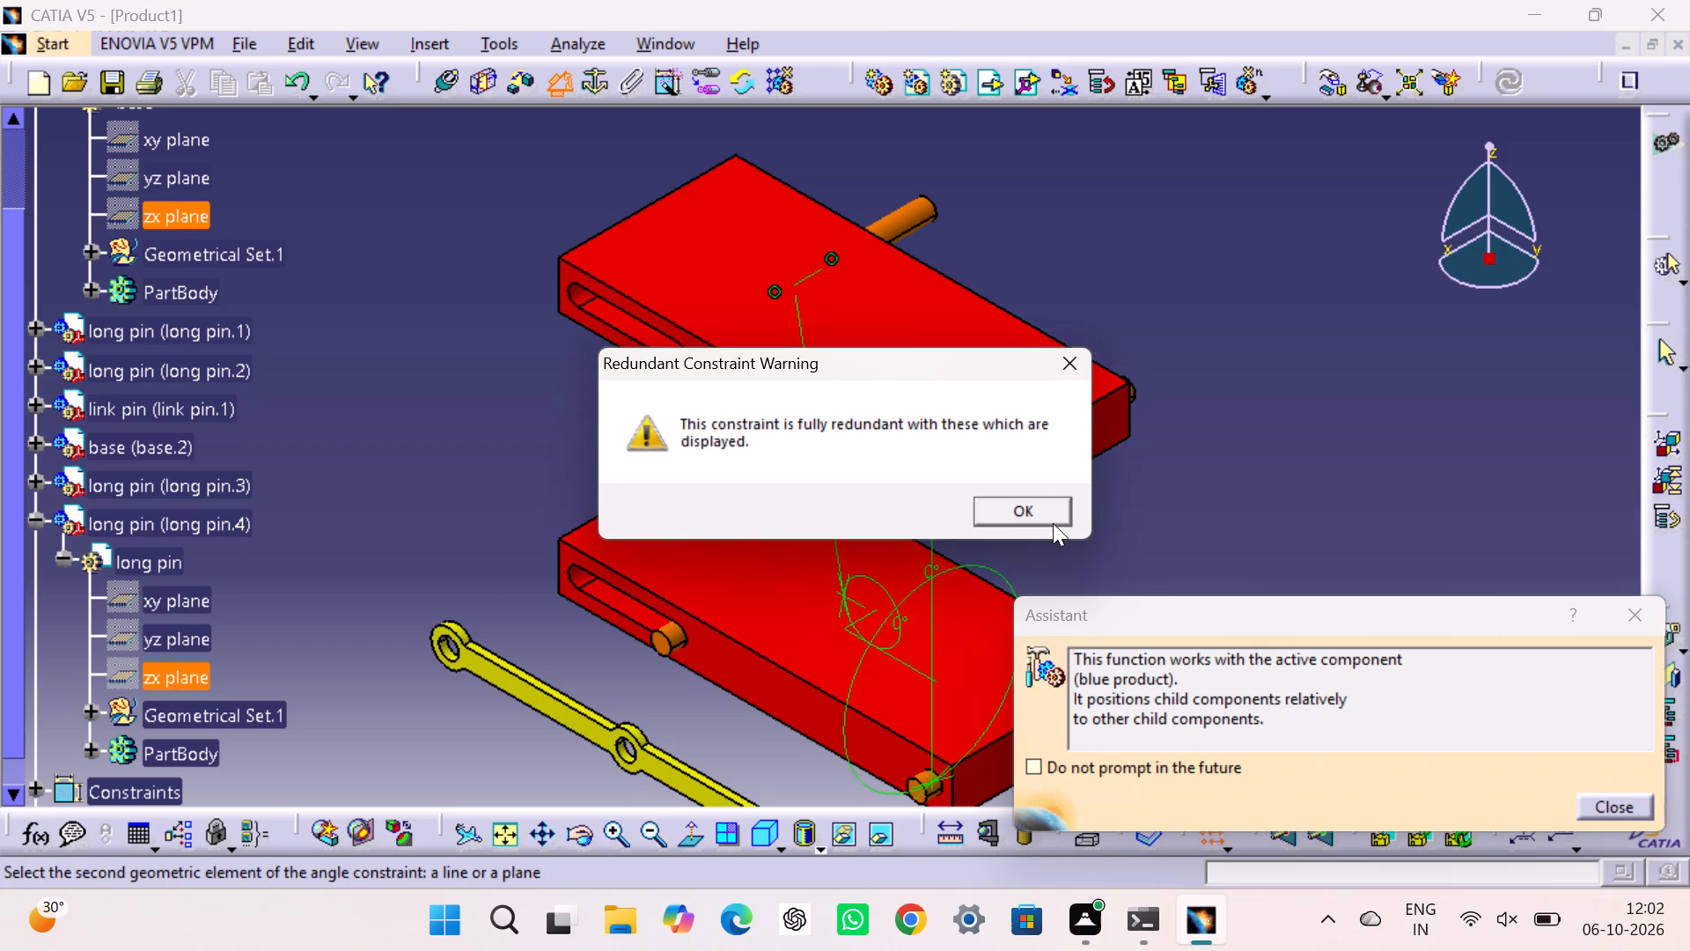
{"action": "left_click", "coordinate": [1005, 497]}
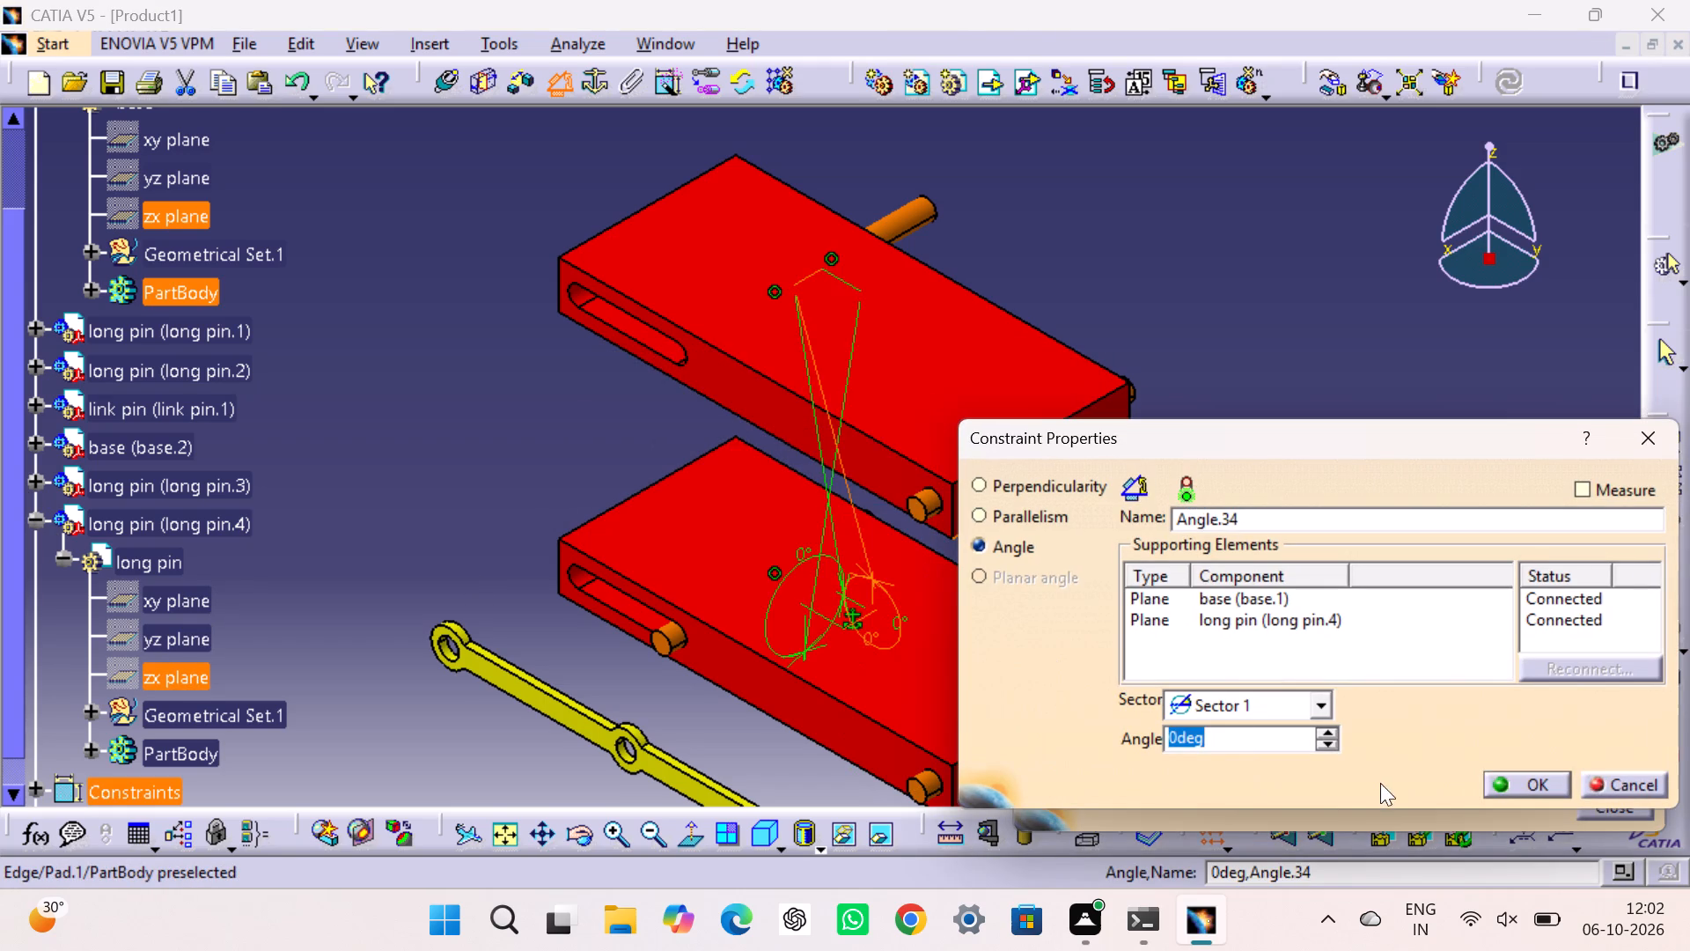
{"action": "left_click", "coordinate": [1549, 778]}
{"action": "left_click", "coordinate": [1495, 588]}
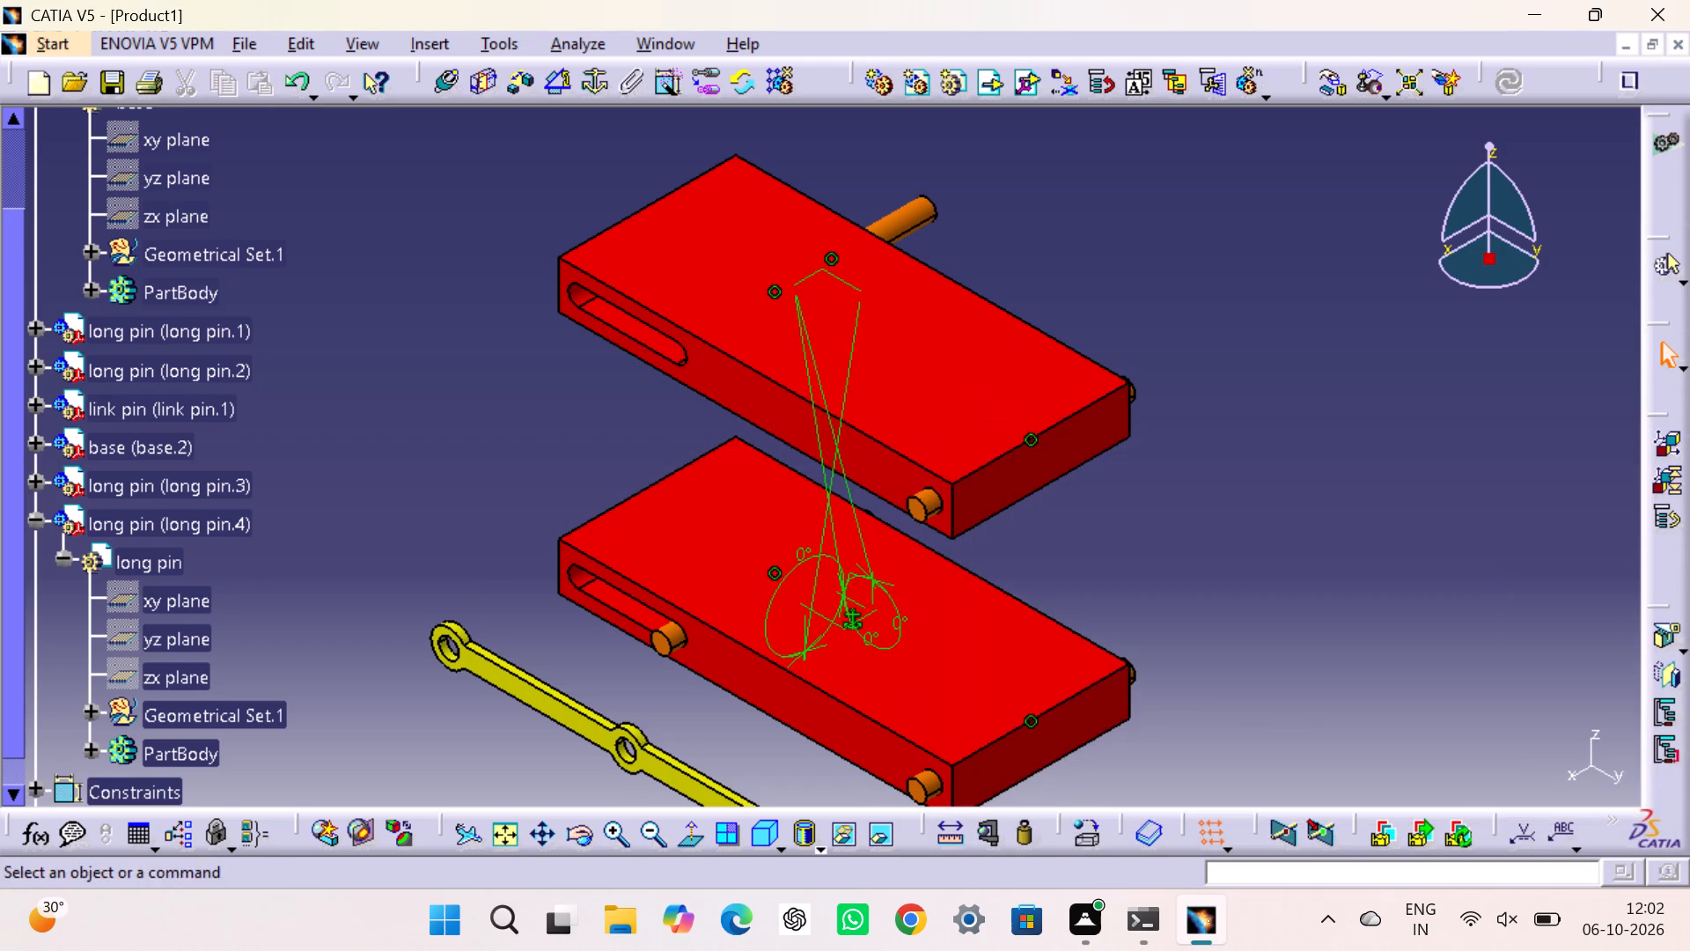
Add a 62 mm offset constraint between the xy plane of base.1 and the xy plane of long pin.4.
{"action": "left_click", "coordinate": [527, 82]}
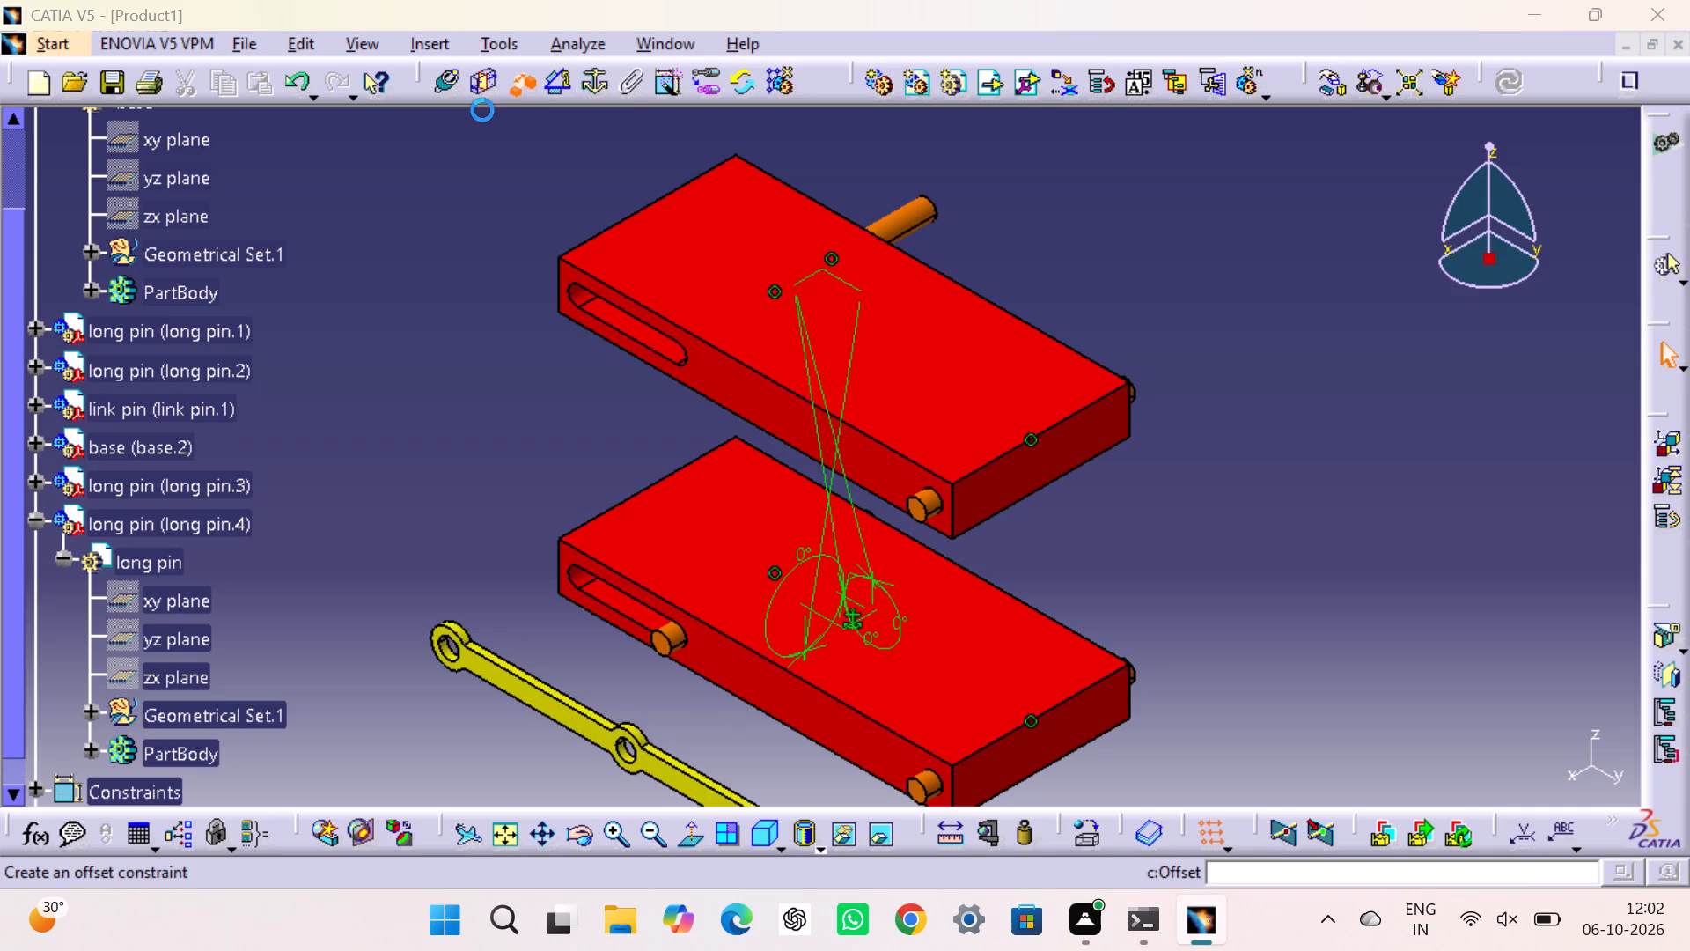
{"action": "left_click", "coordinate": [193, 140]}
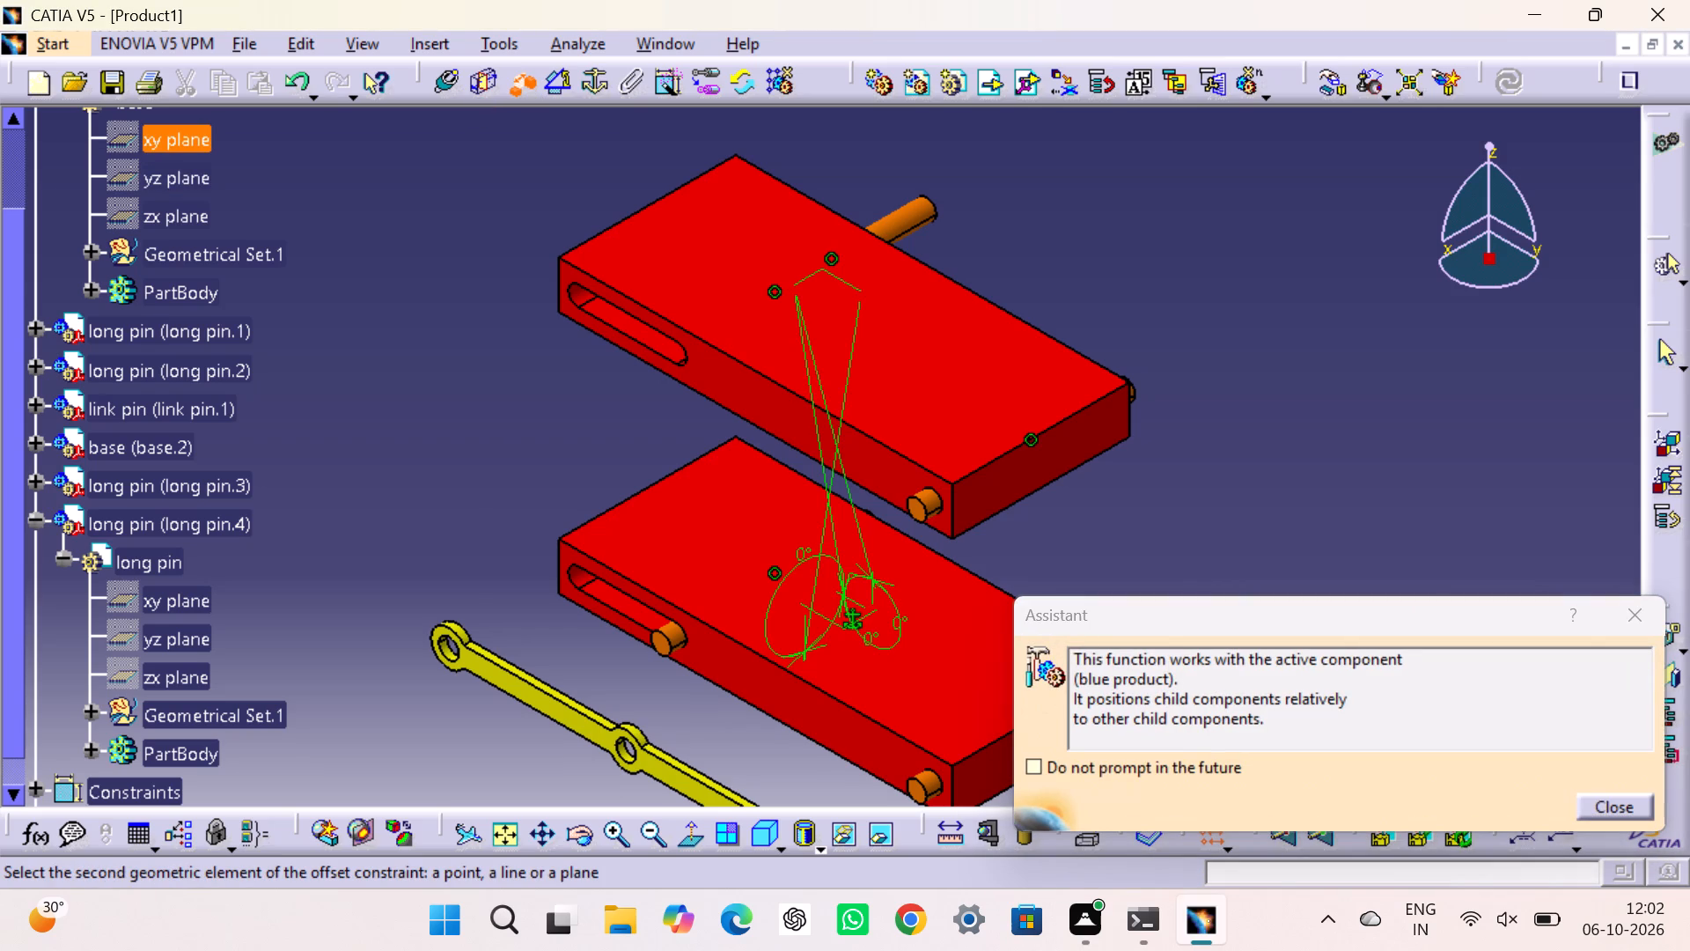
{"action": "left_click", "coordinate": [180, 602]}
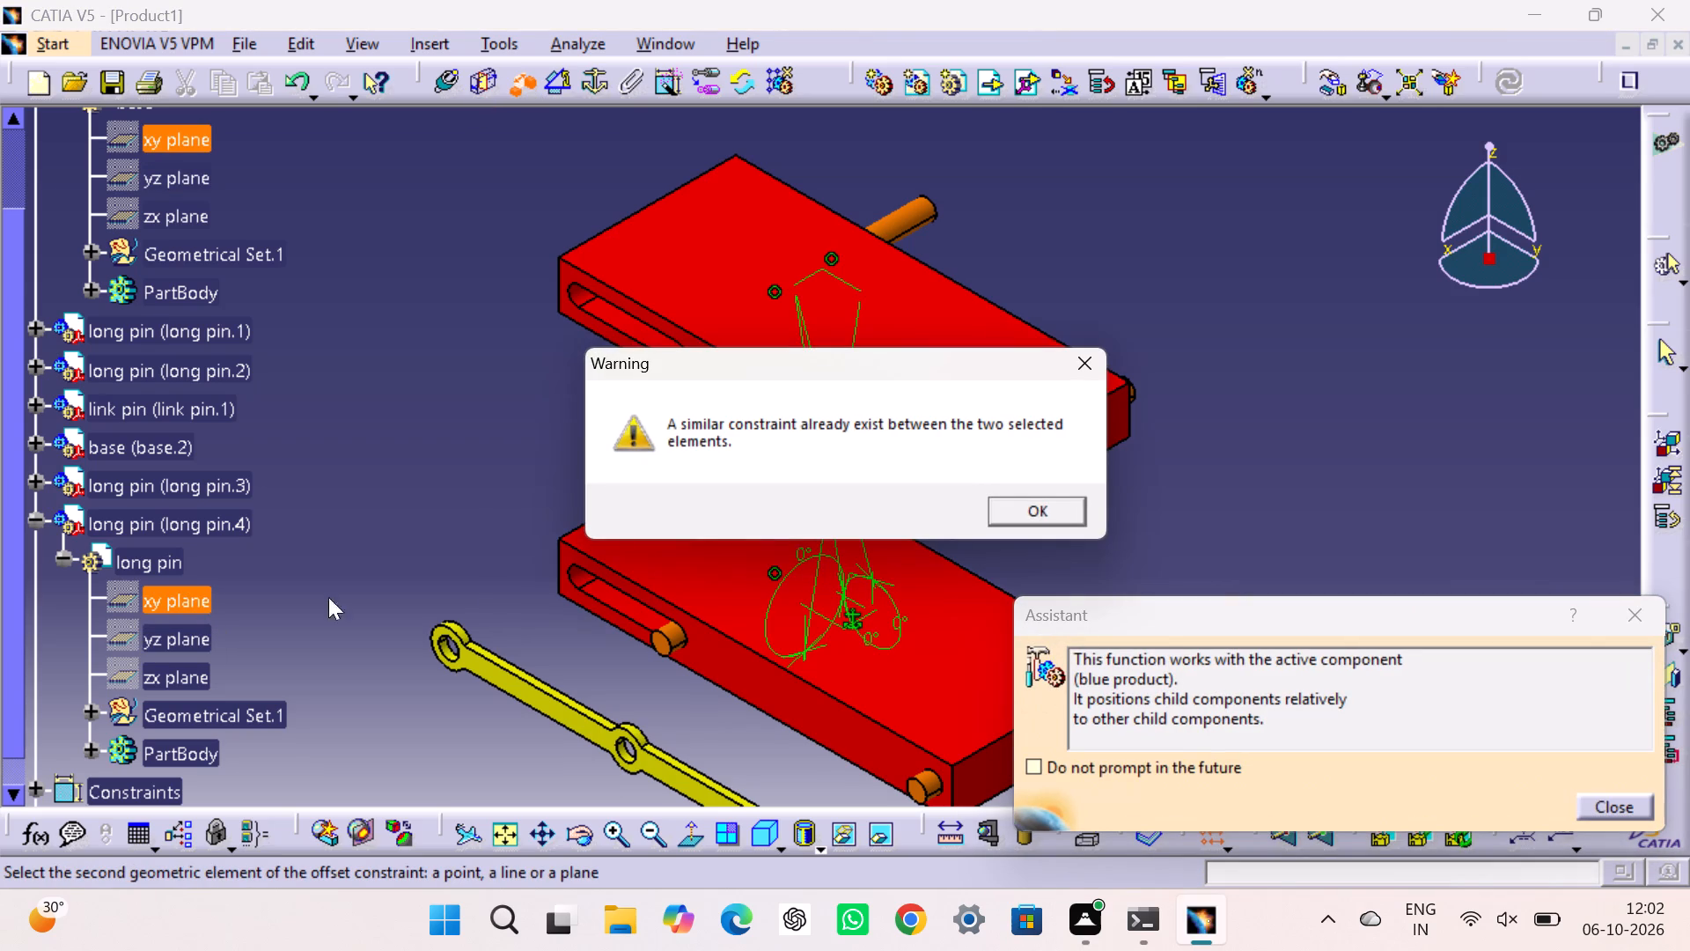
{"action": "left_click", "coordinate": [1068, 505]}
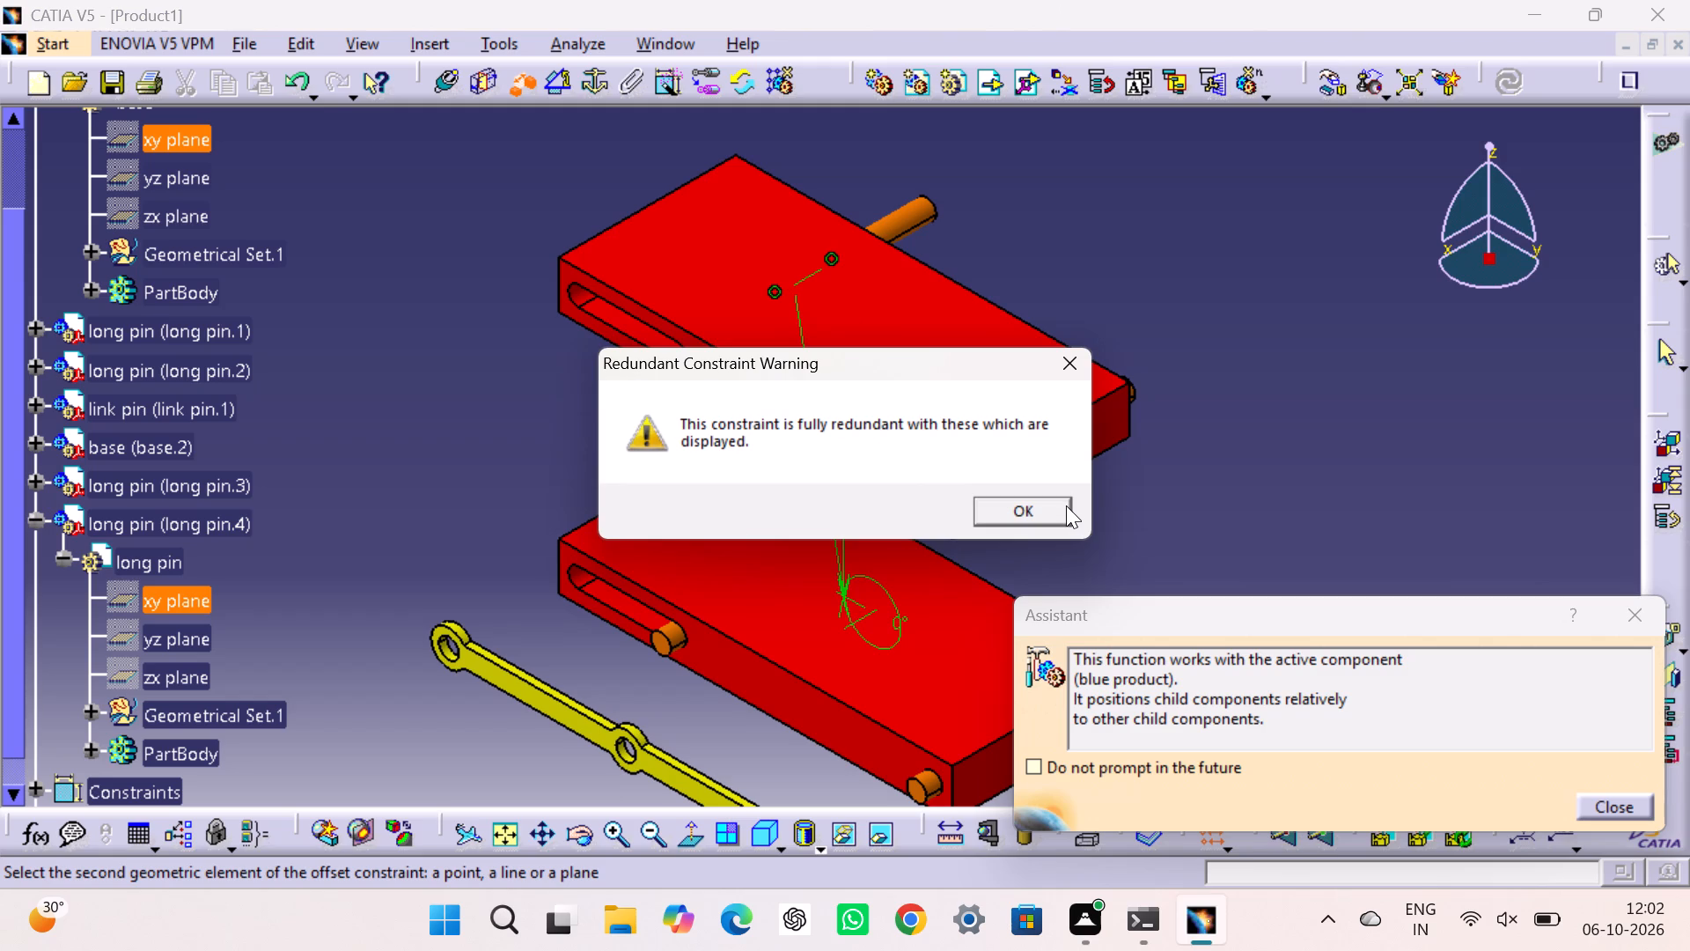
{"action": "left_click", "coordinate": [1049, 500]}
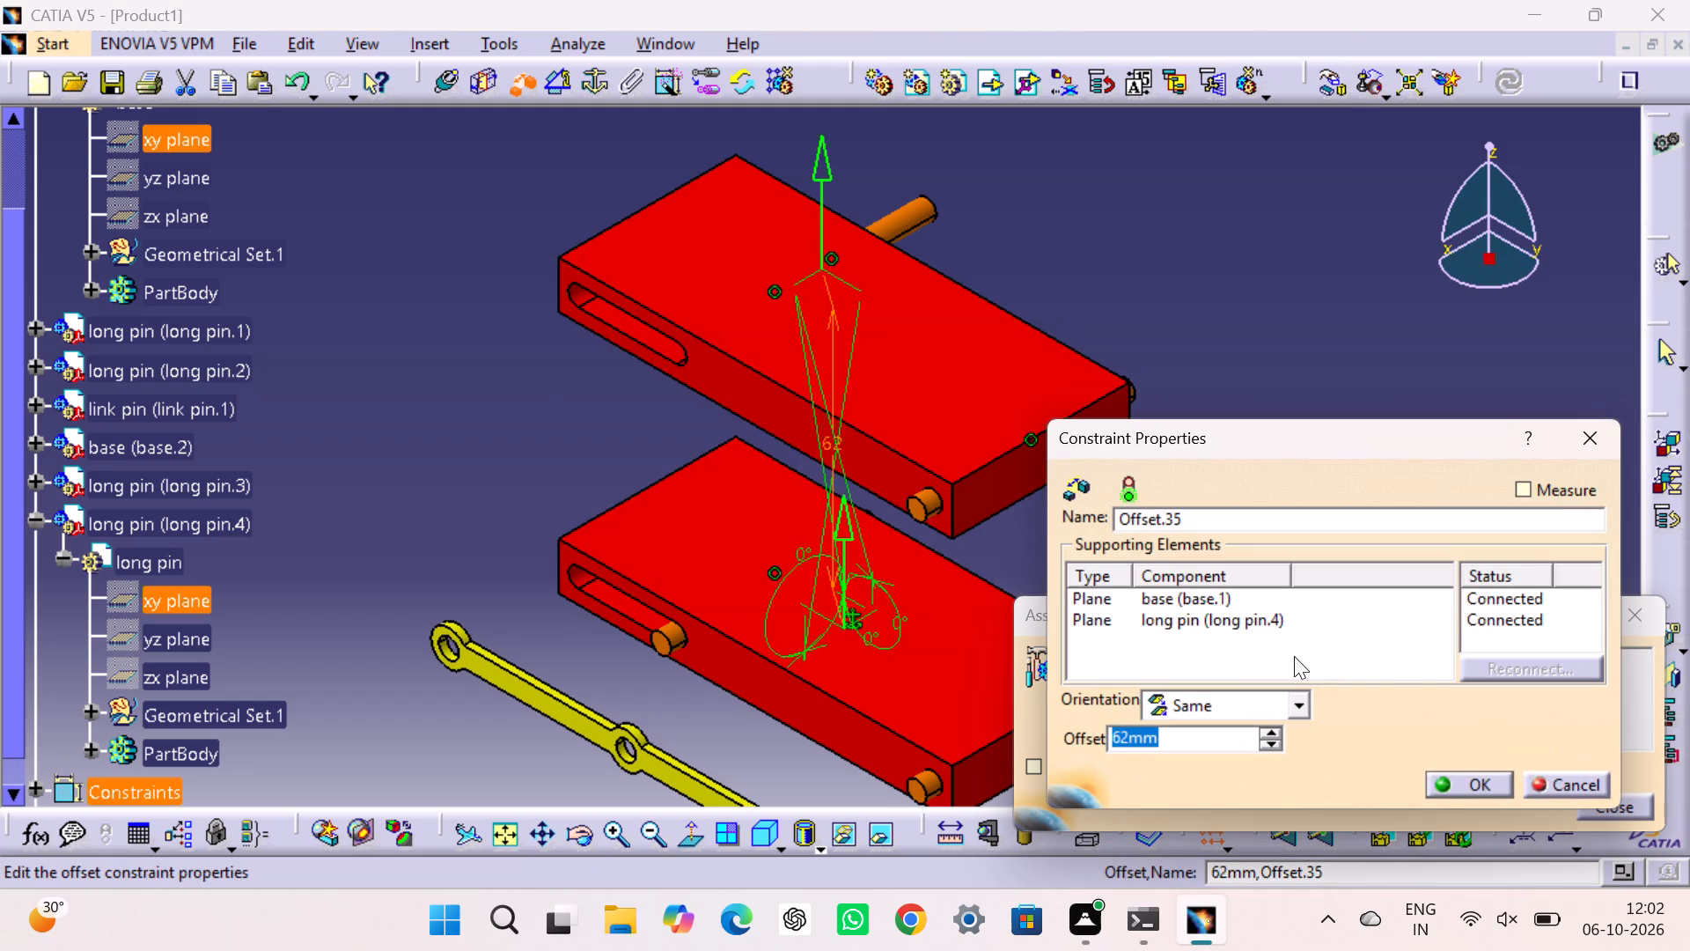
{"action": "left_click", "coordinate": [1456, 786]}
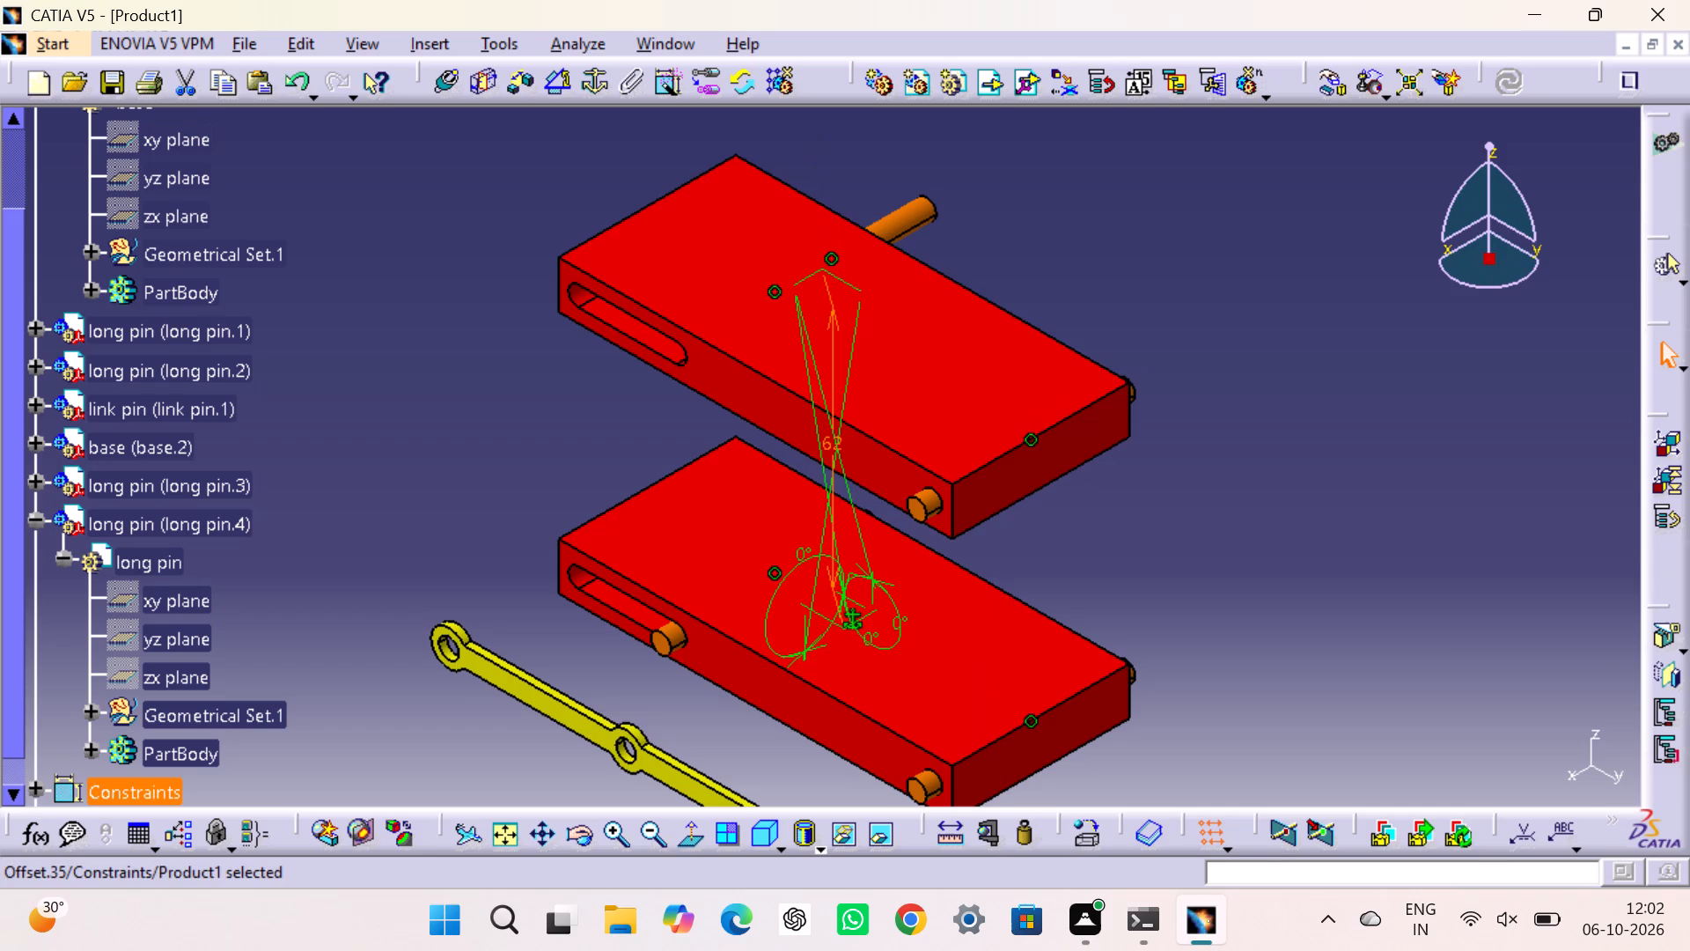
{"action": "left_click", "coordinate": [1443, 659]}
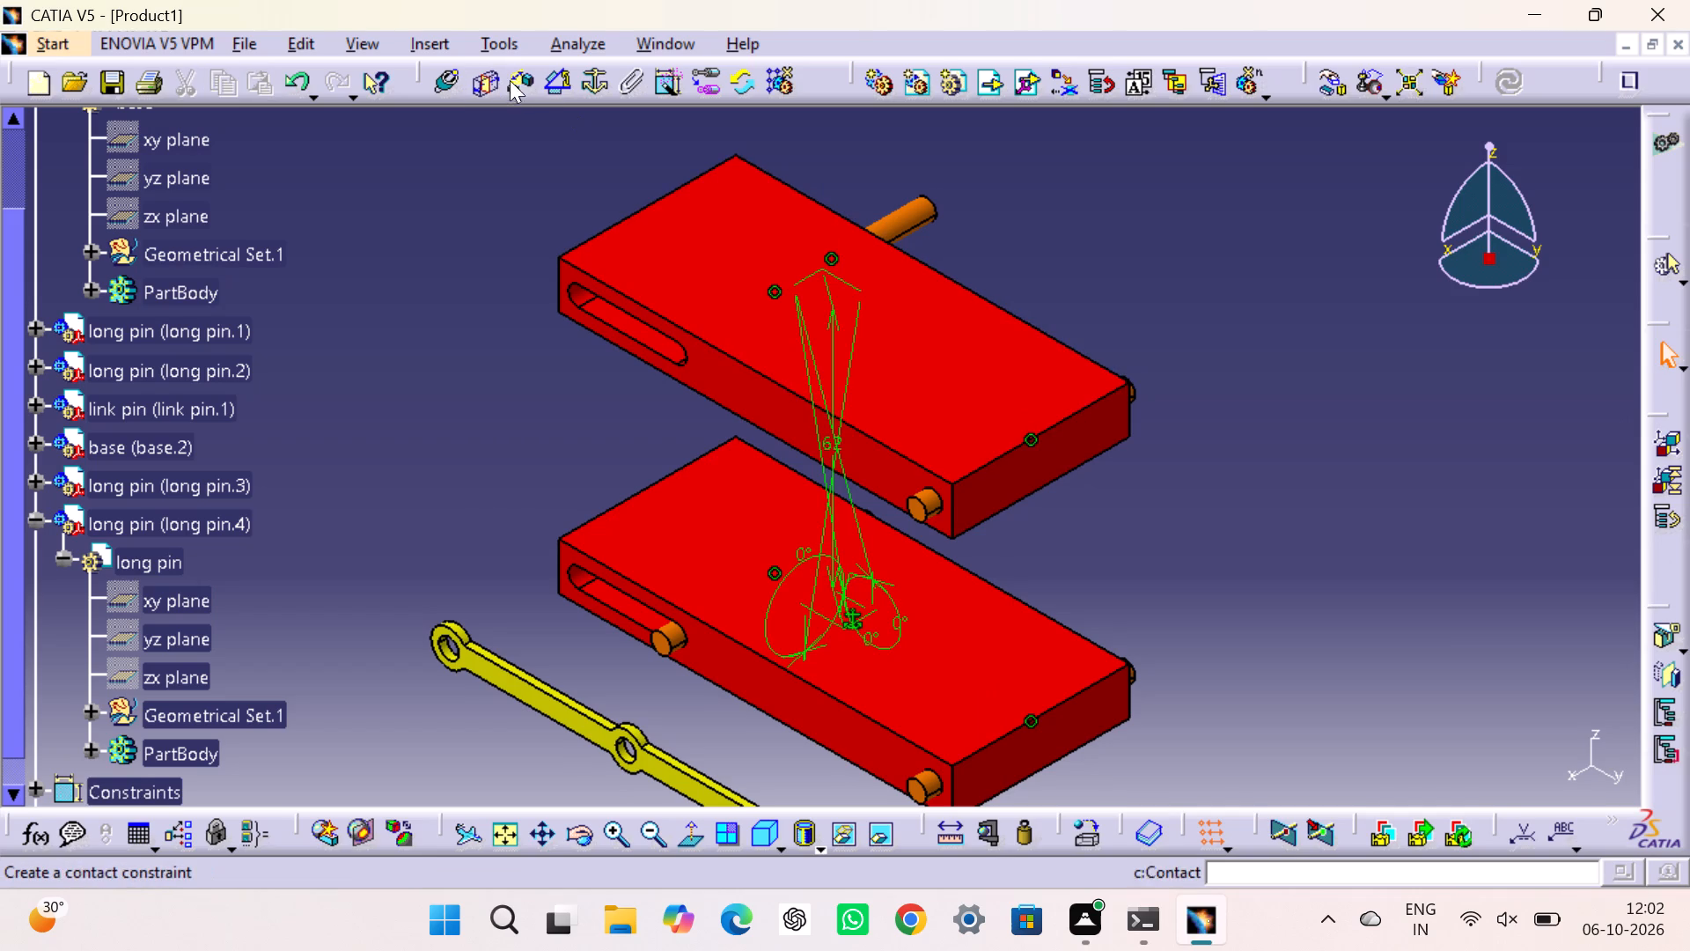
Add a 0 mm offset constraint between the yz planes of base.1 and long pin.4, and update the assembly.
{"action": "left_click", "coordinate": [518, 77]}
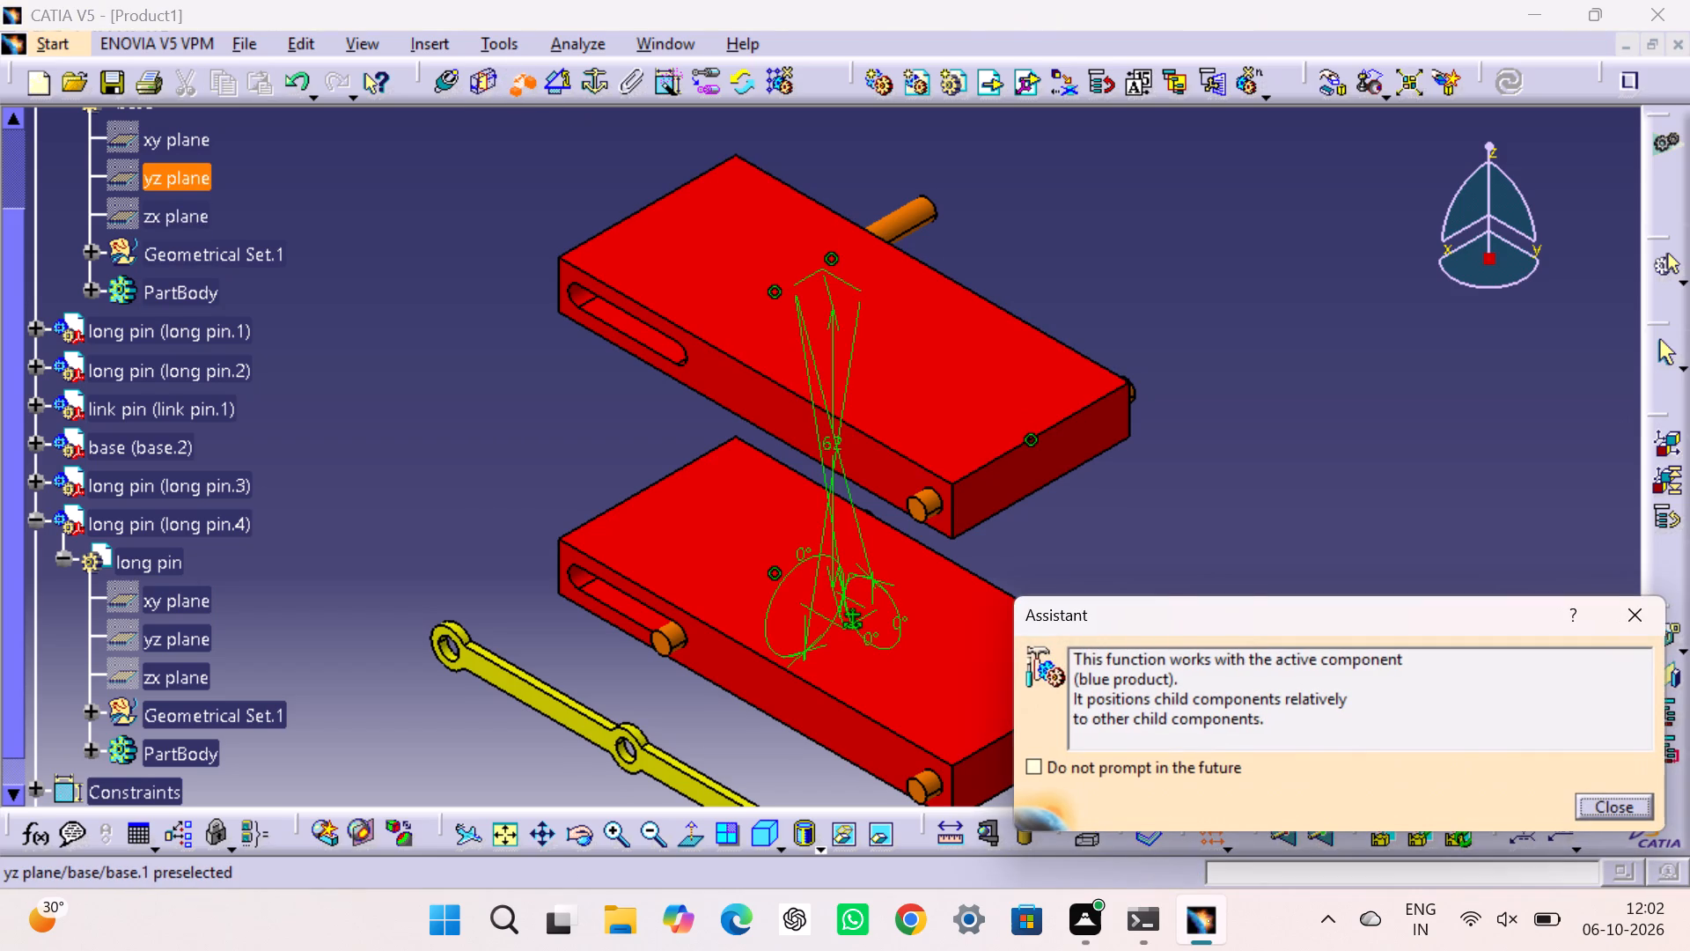
{"action": "left_click", "coordinate": [202, 193]}
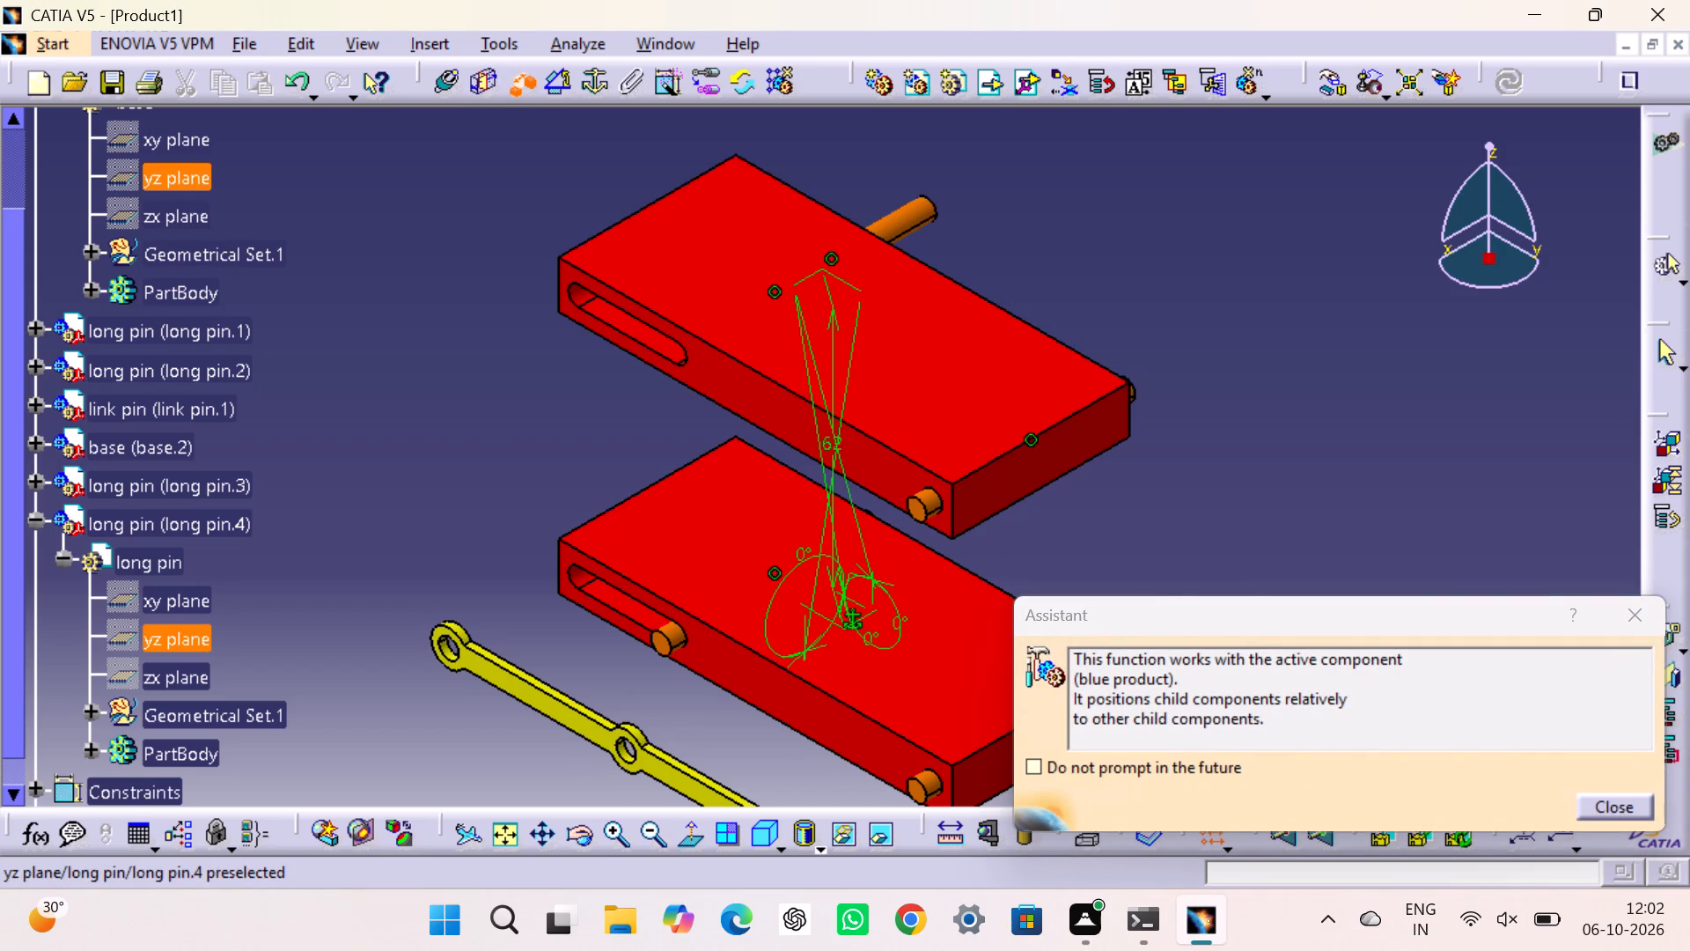
{"action": "left_click", "coordinate": [202, 638]}
{"action": "left_click", "coordinate": [996, 512]}
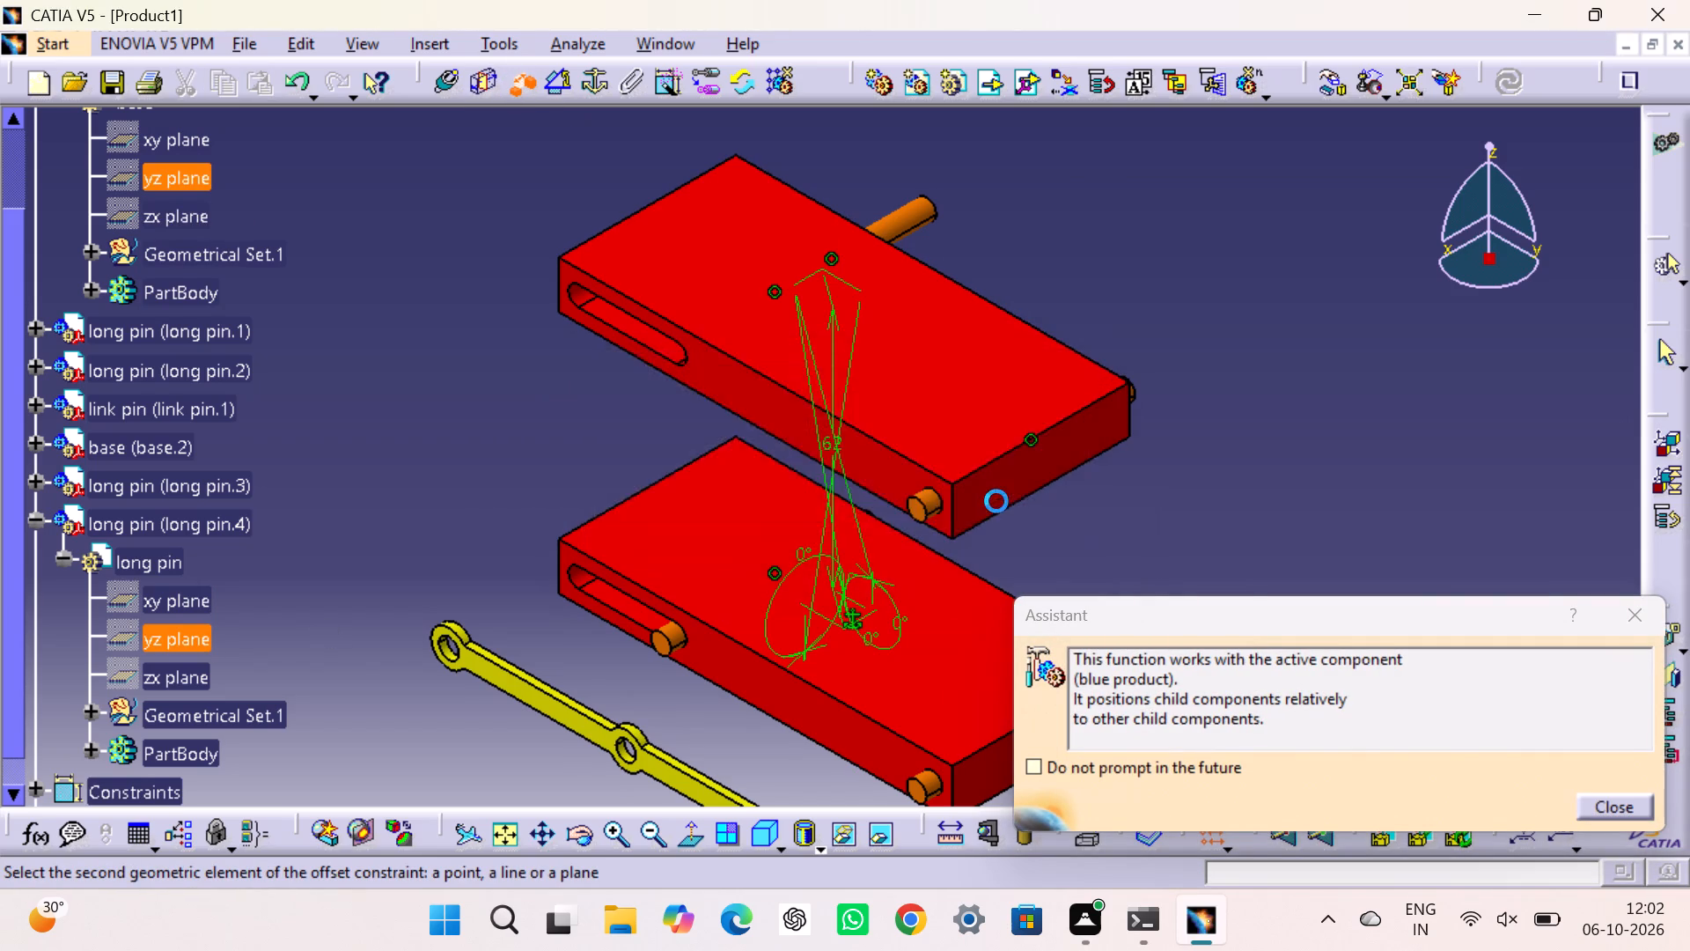
{"action": "left_click", "coordinate": [1010, 504]}
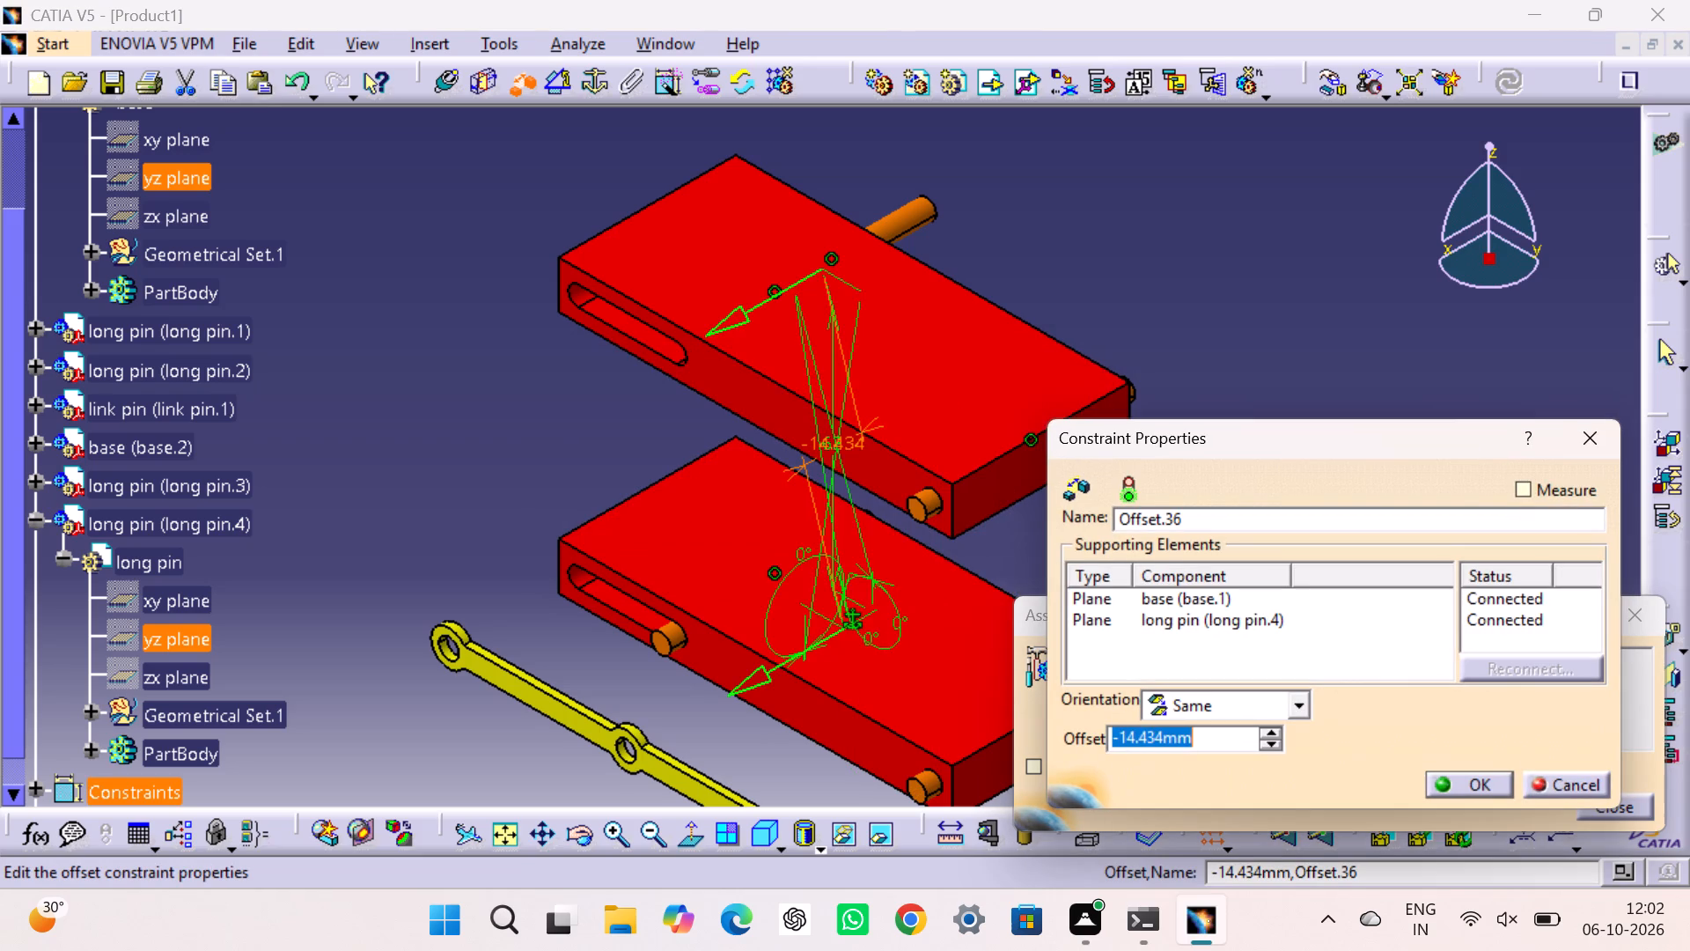
{"action": "key", "text": "0"}
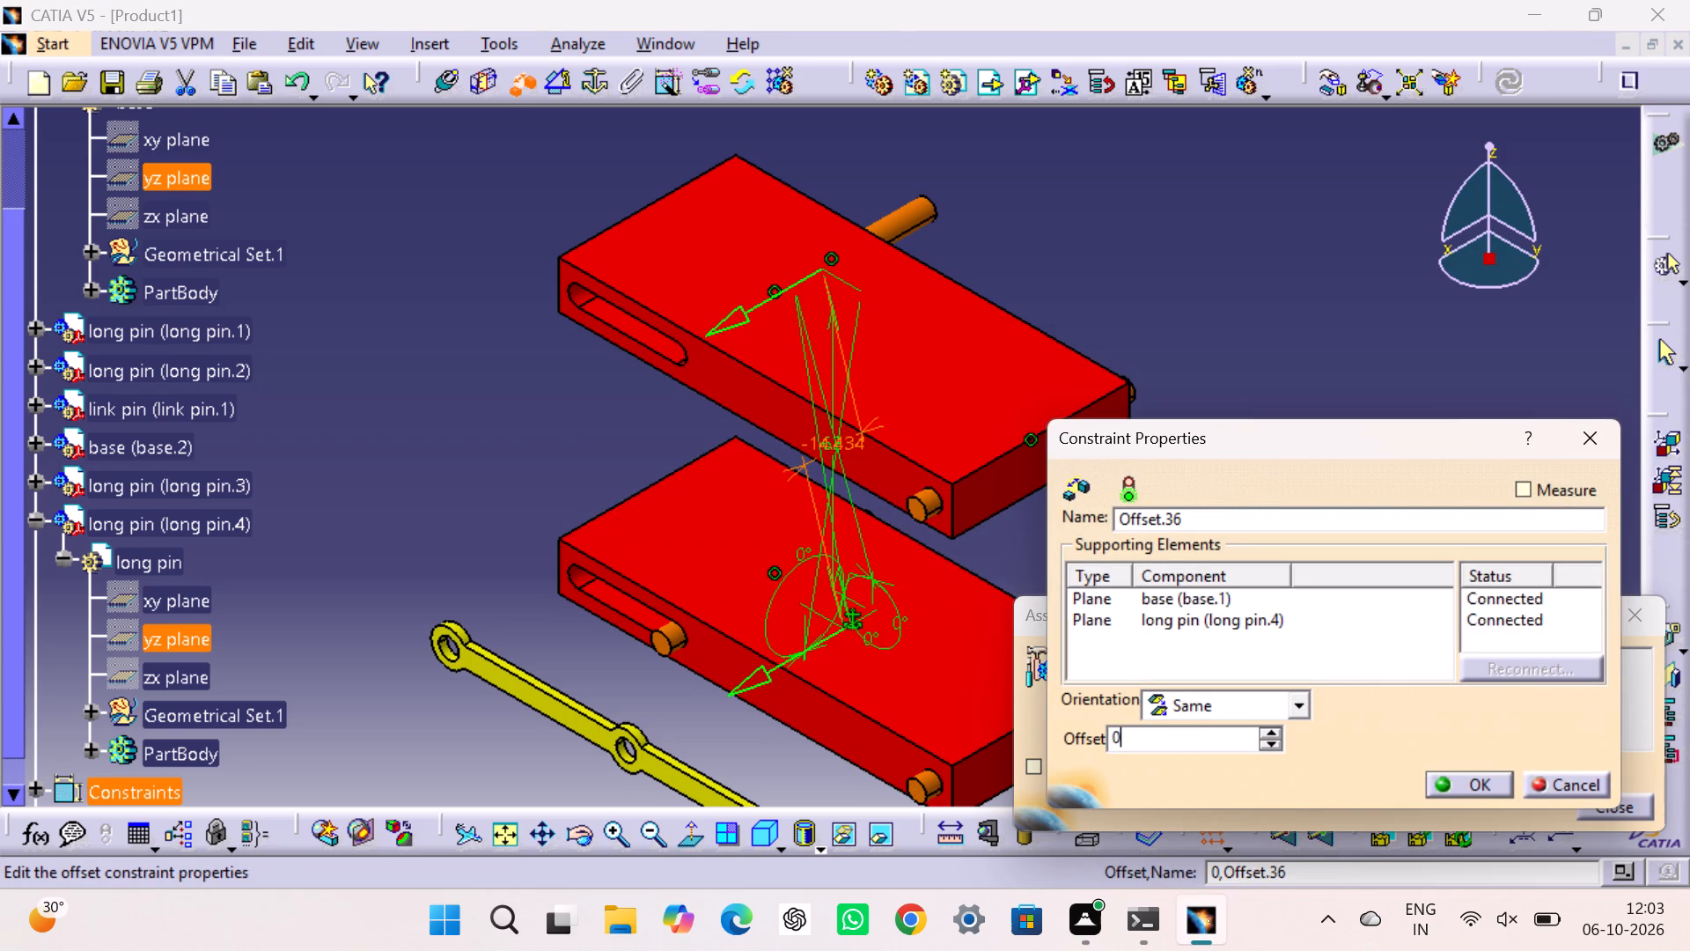
{"action": "key", "text": "Return"}
{"action": "left_click_drag", "start_coordinate": [1299, 446], "coordinate": [1298, 439]}
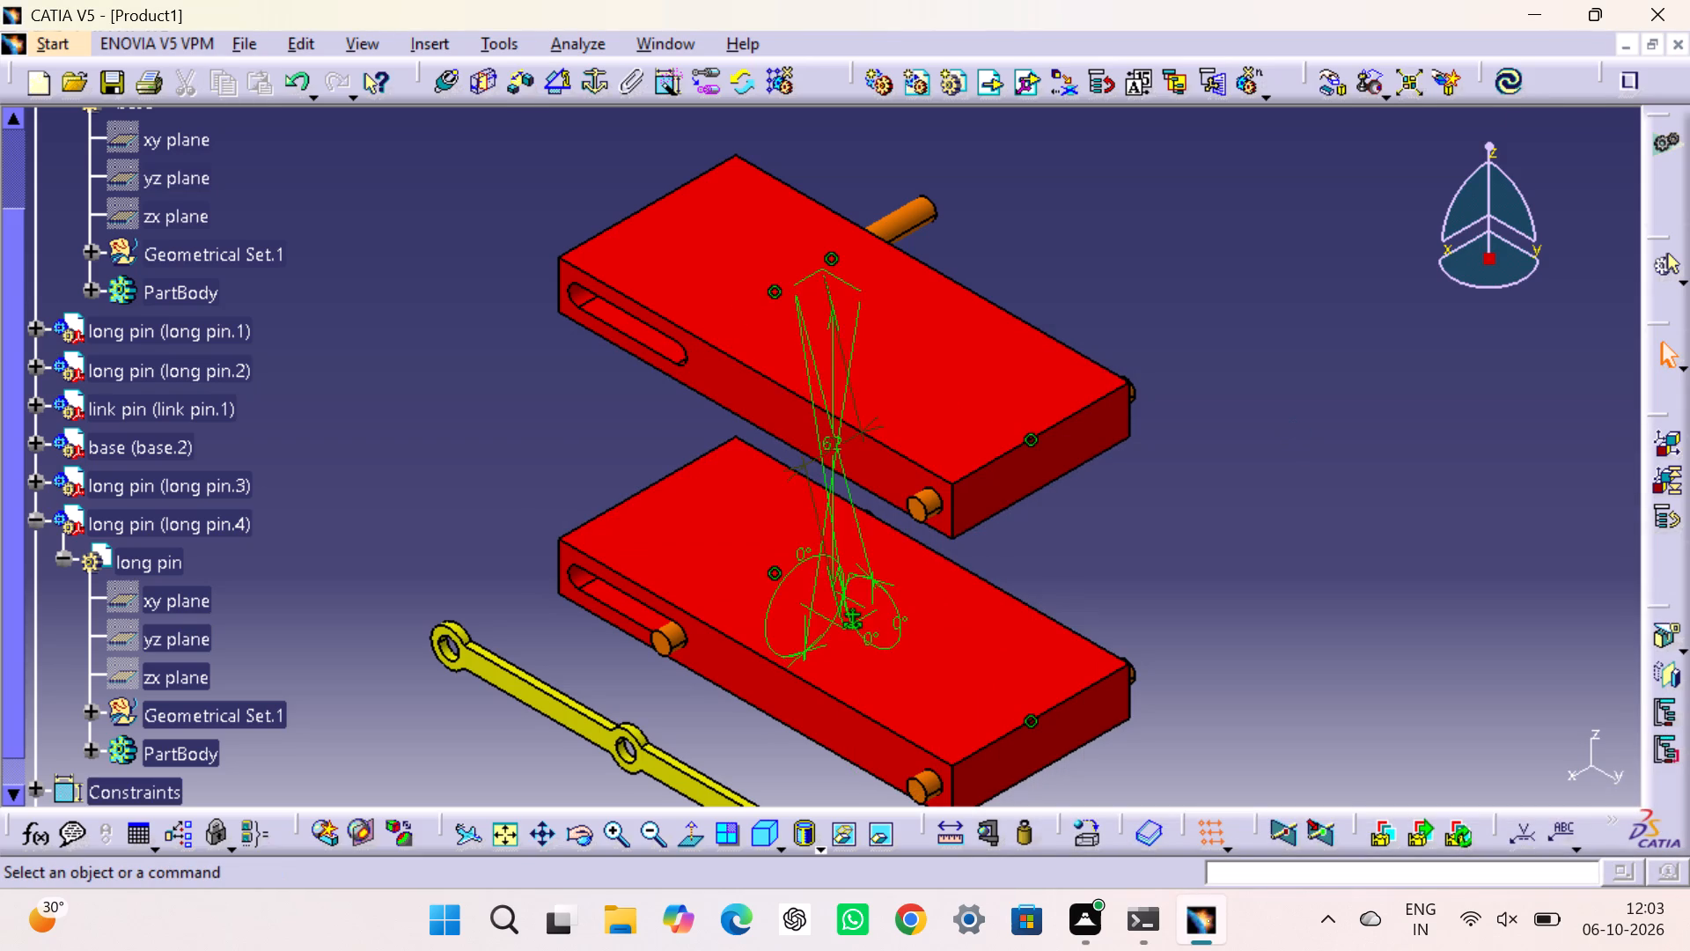
{"action": "left_click", "coordinate": [1510, 71]}
{"action": "left_click", "coordinate": [1370, 375]}
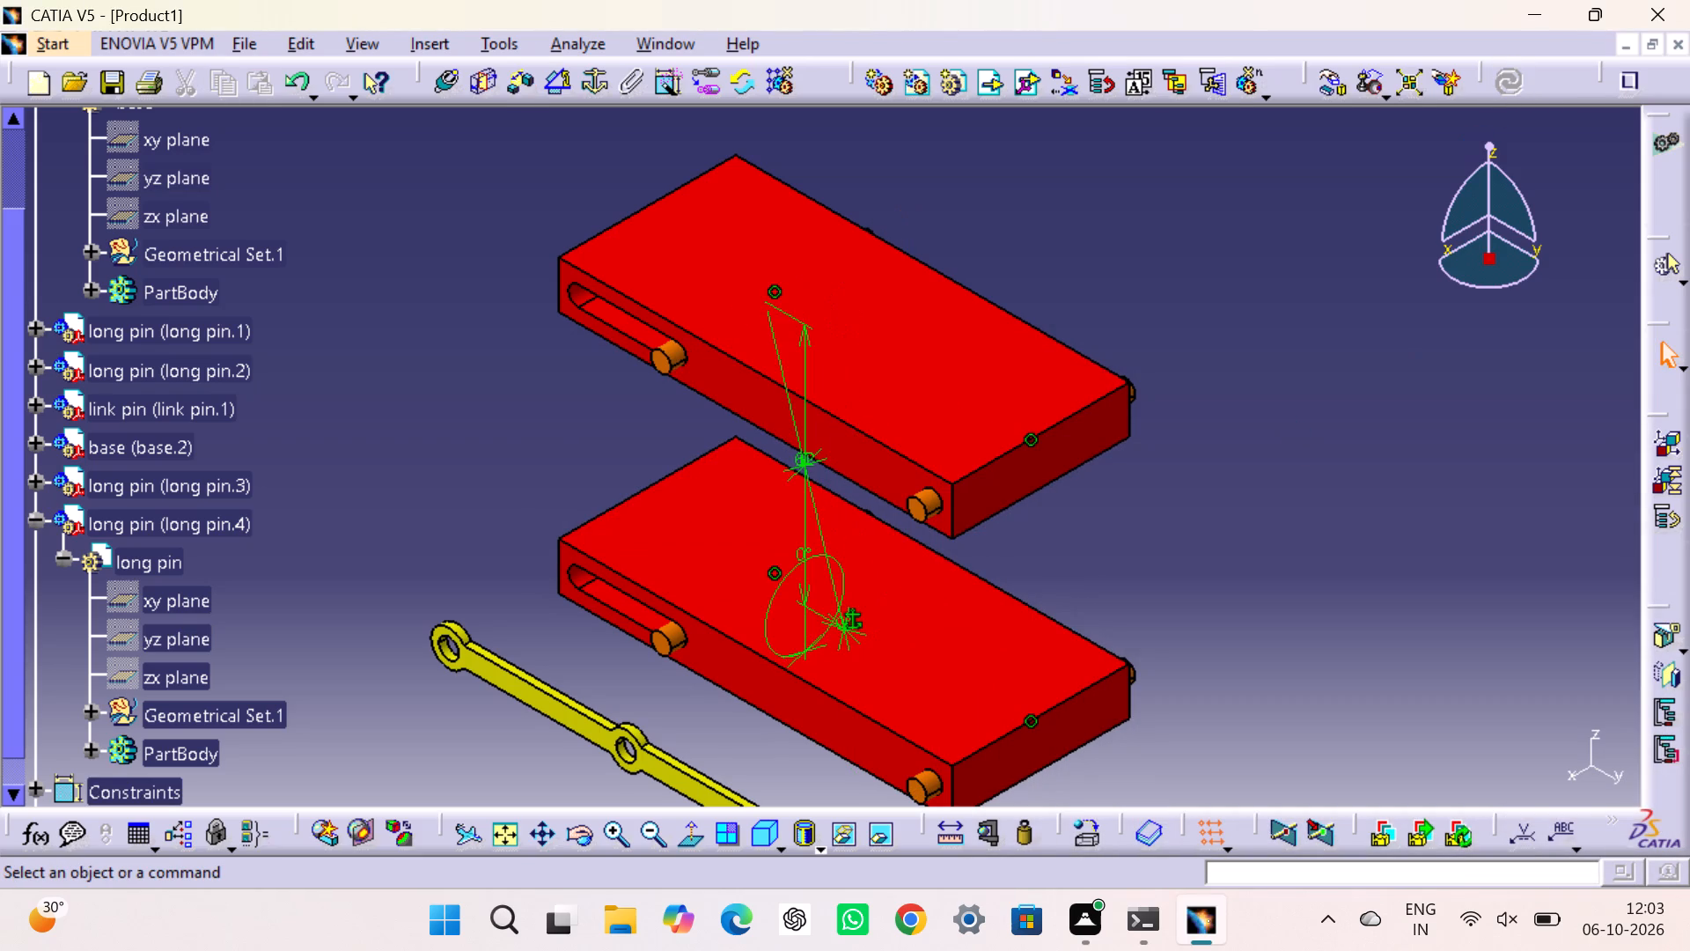
Hide the remaining offset and angle constraints between base.1 and long pin.4, including the 62 mm offset.
{"action": "right_click", "coordinate": [798, 454]}
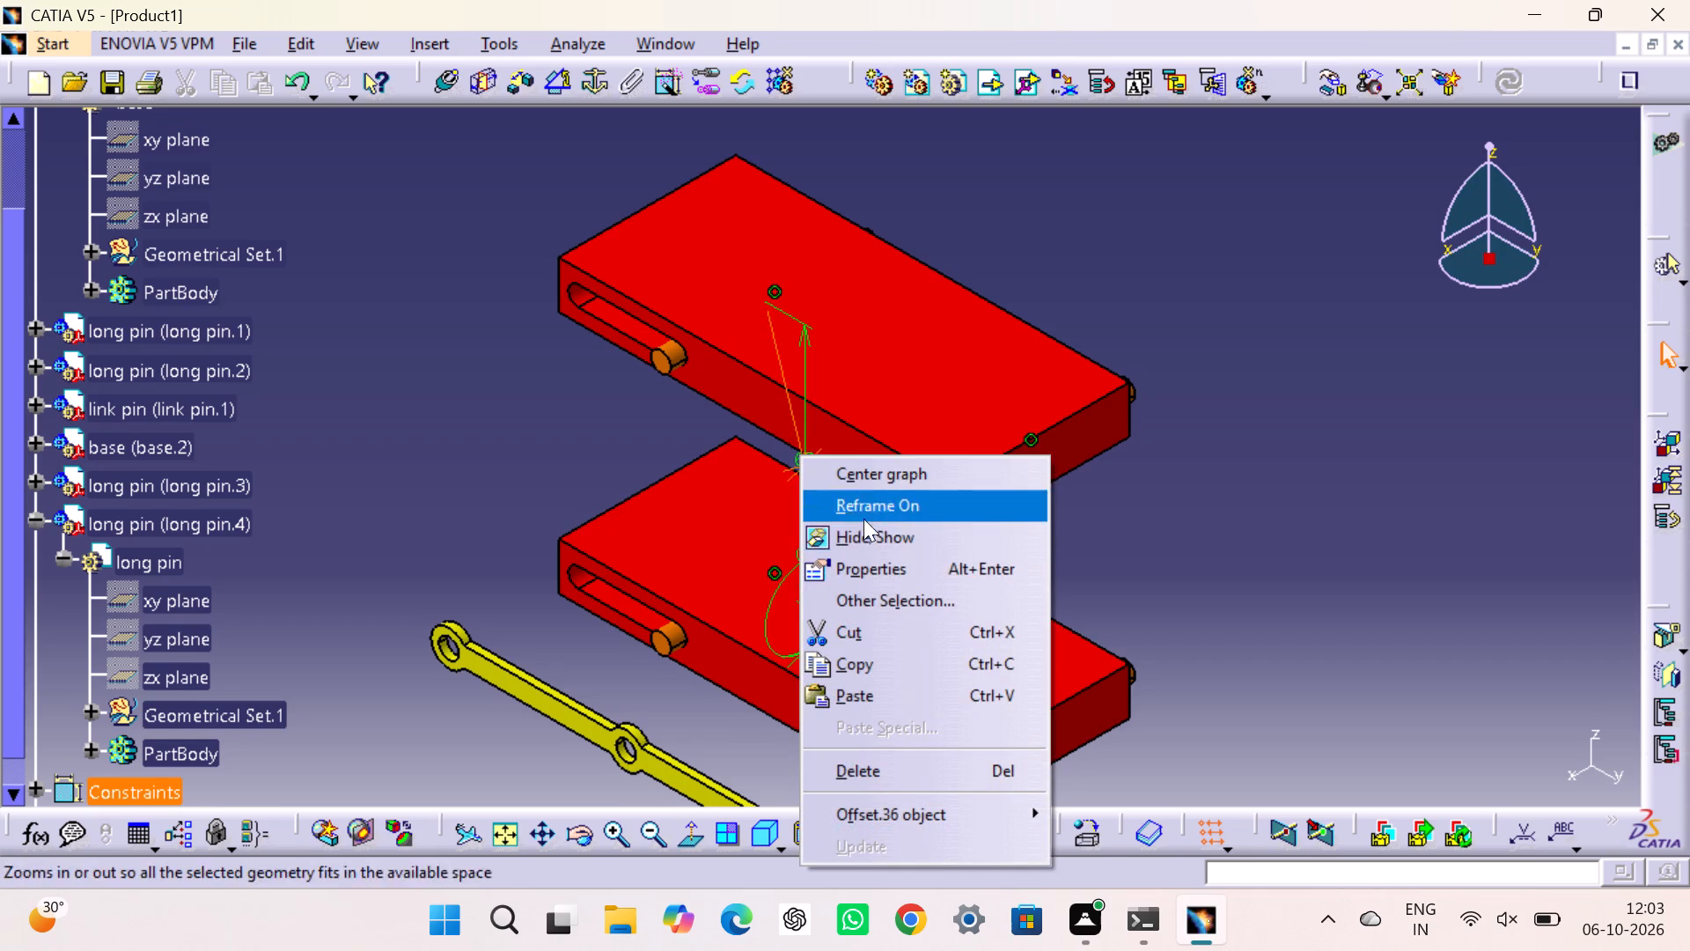
{"action": "left_click", "coordinate": [865, 534]}
{"action": "right_click", "coordinate": [802, 449]}
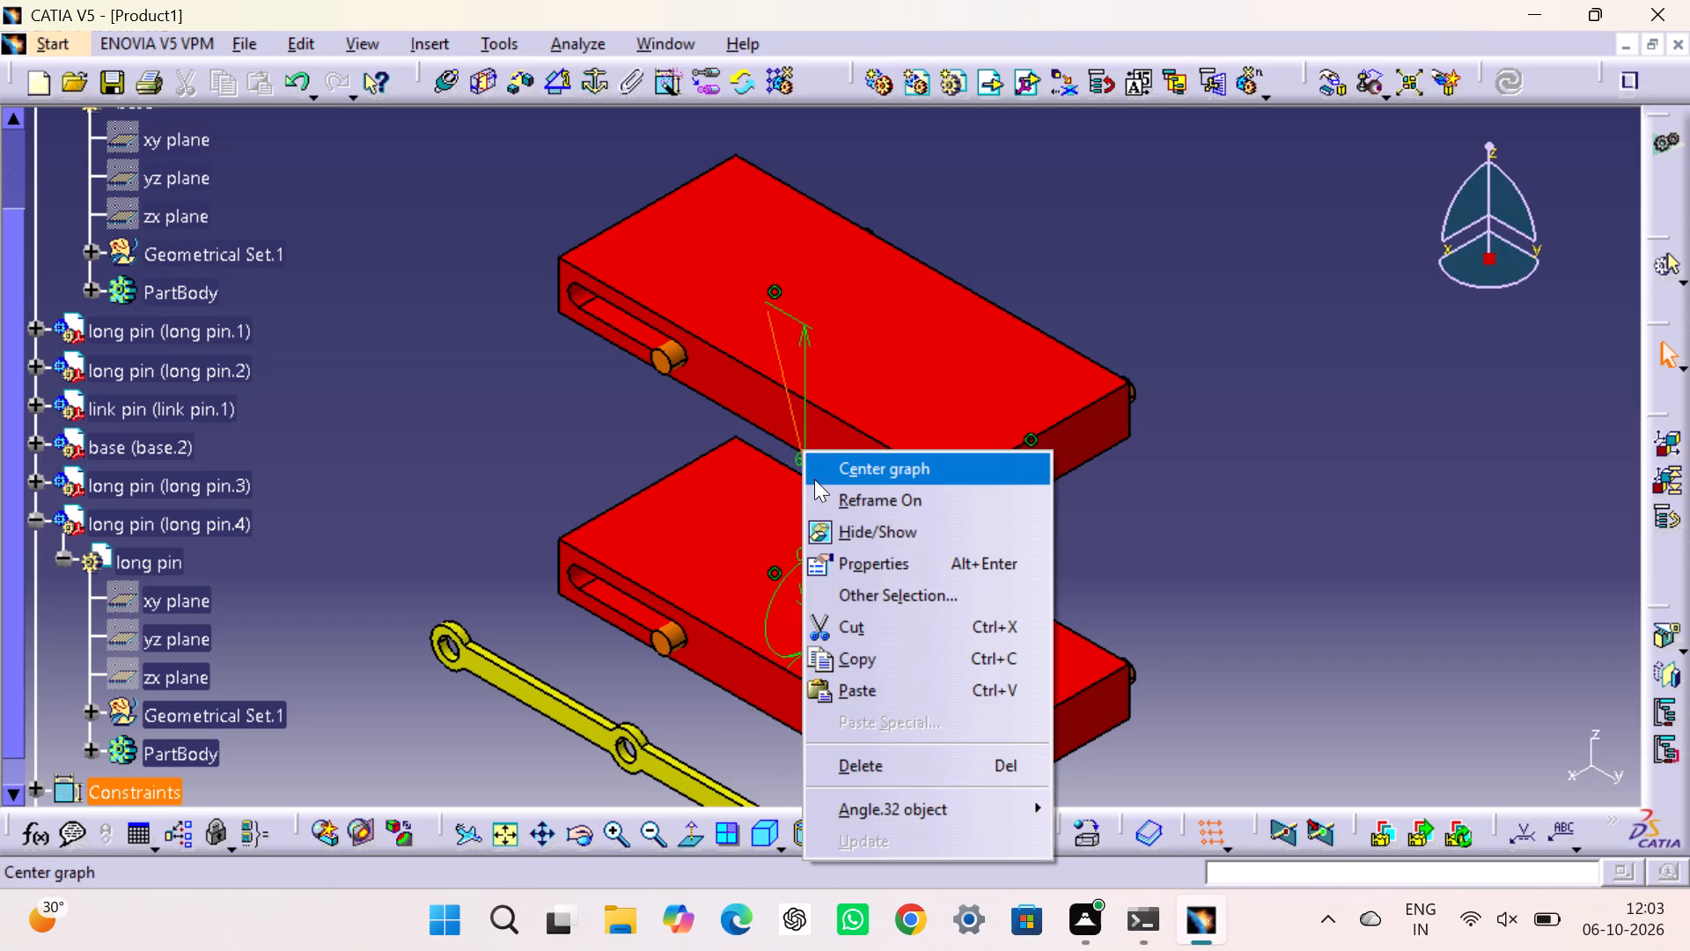
{"action": "left_click", "coordinate": [826, 535]}
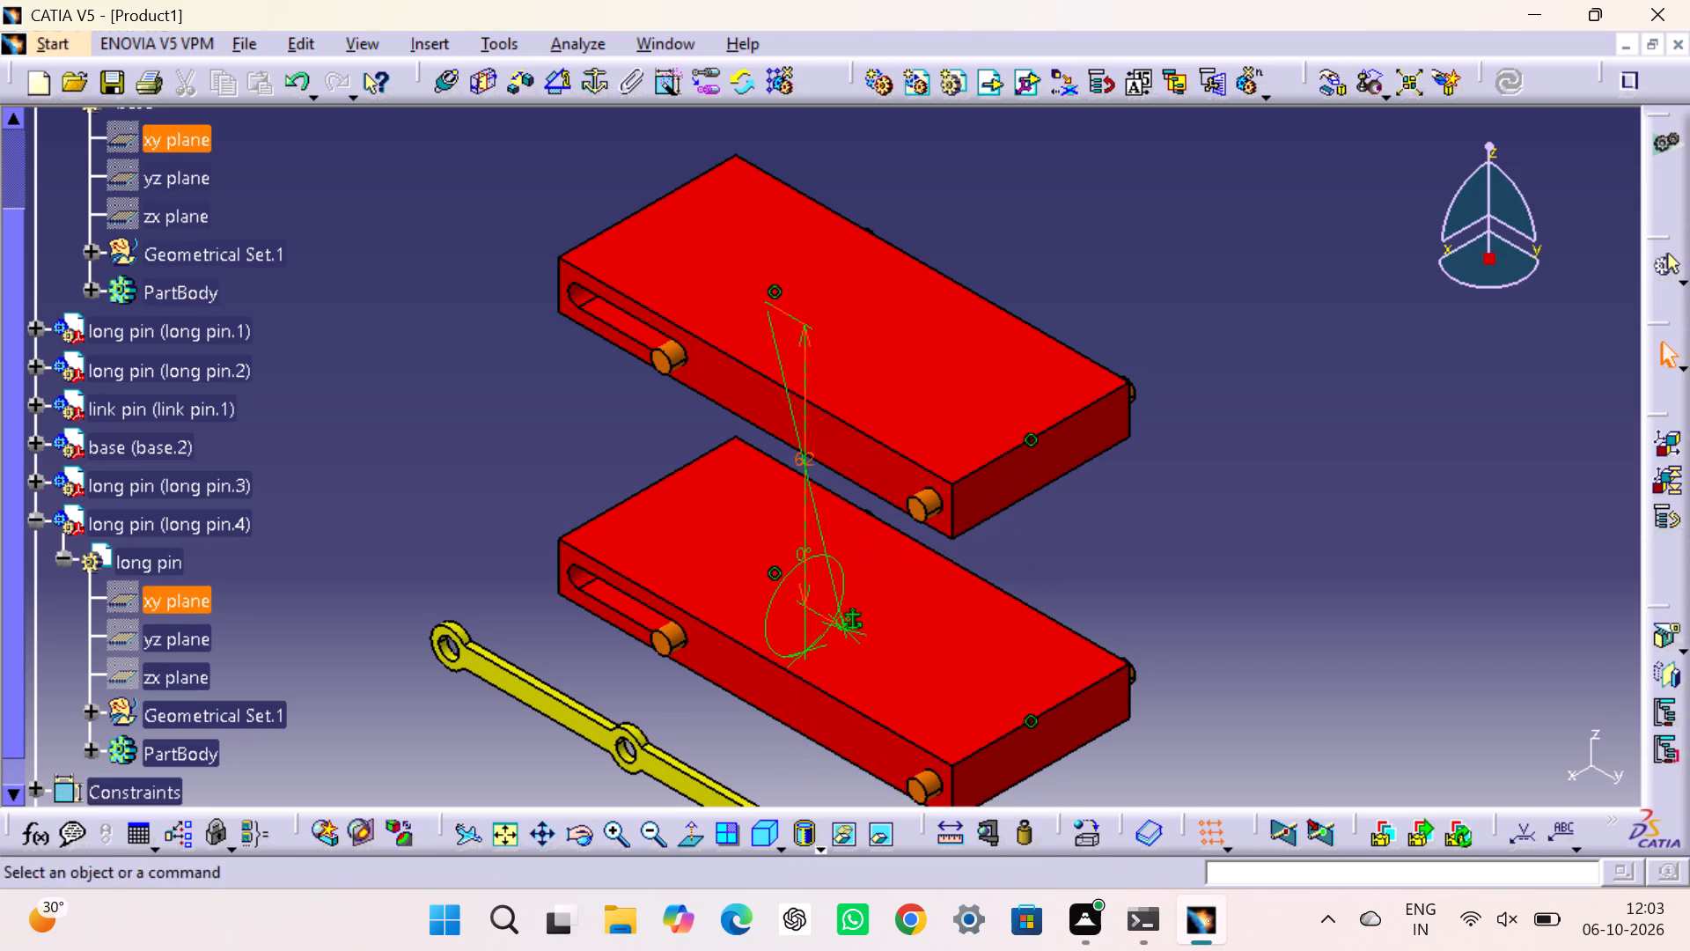
{"action": "right_click", "coordinate": [799, 470]}
{"action": "left_click", "coordinate": [840, 549]}
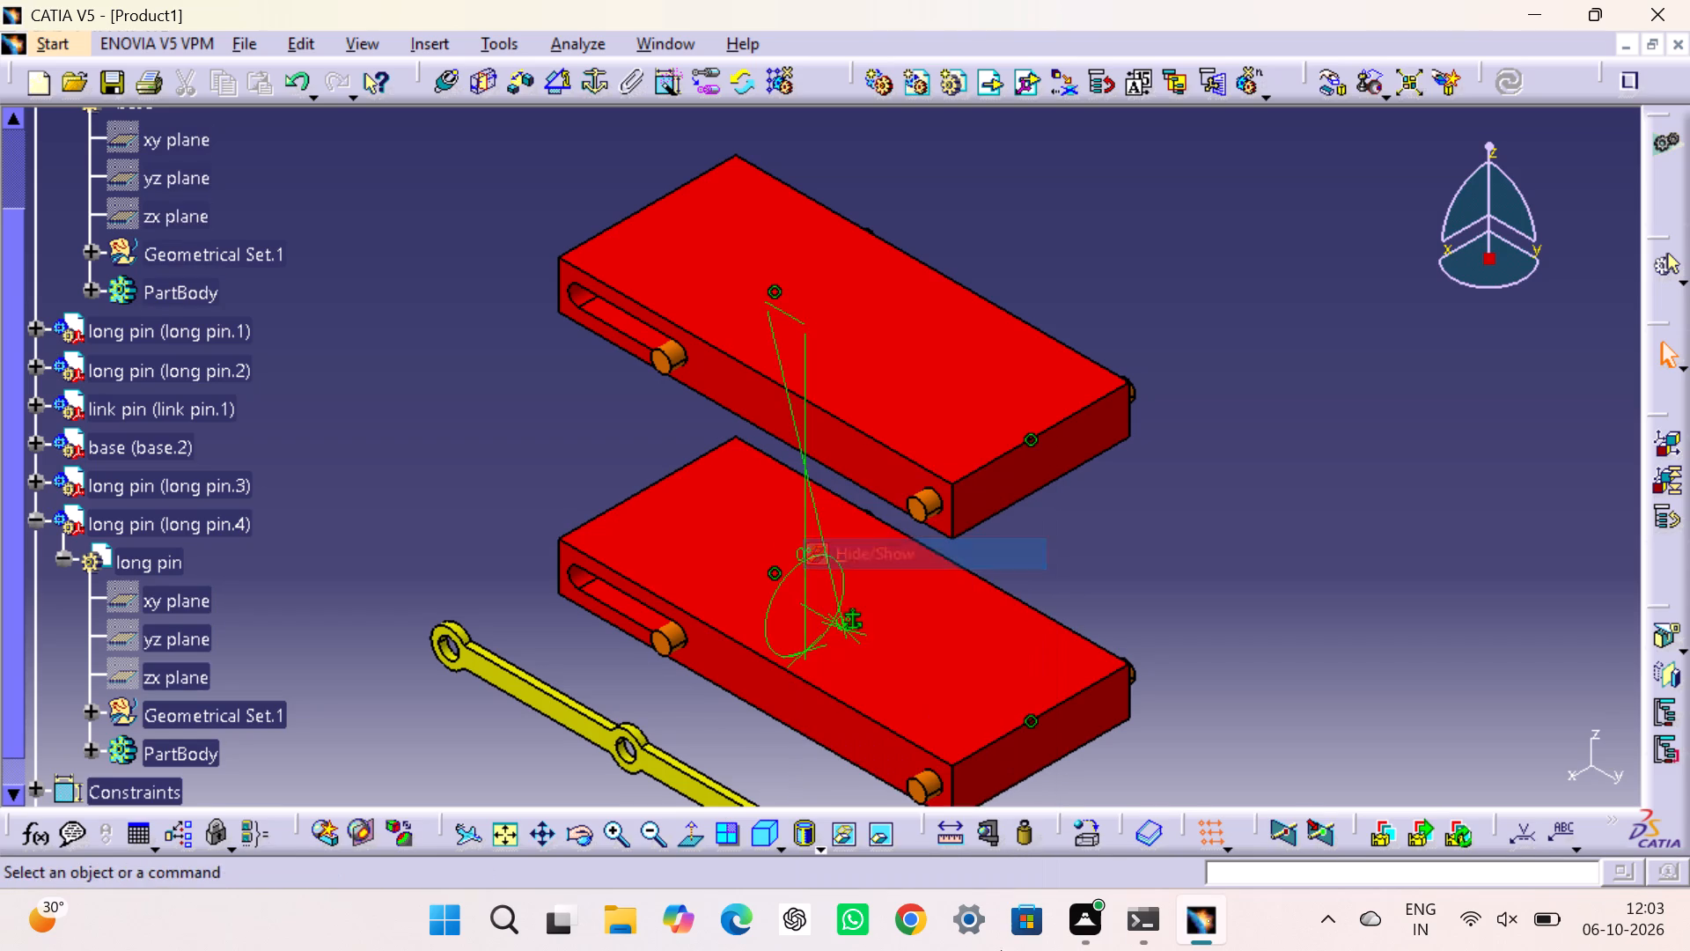
{"action": "right_click", "coordinate": [809, 471]}
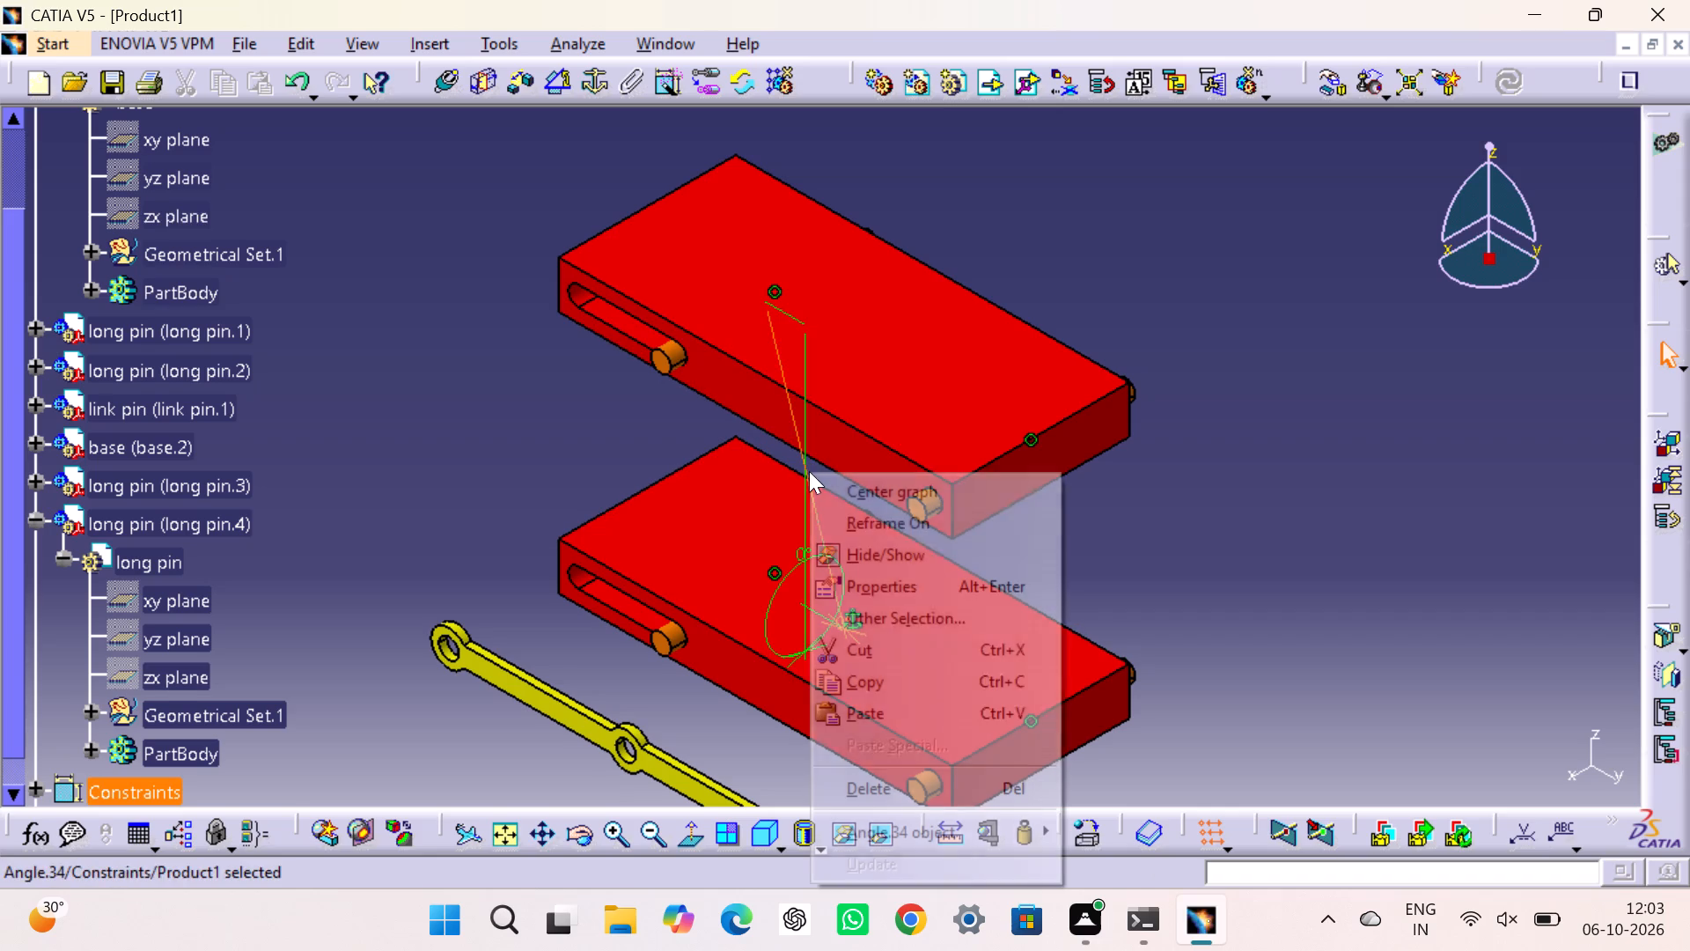
{"action": "left_click", "coordinate": [882, 547]}
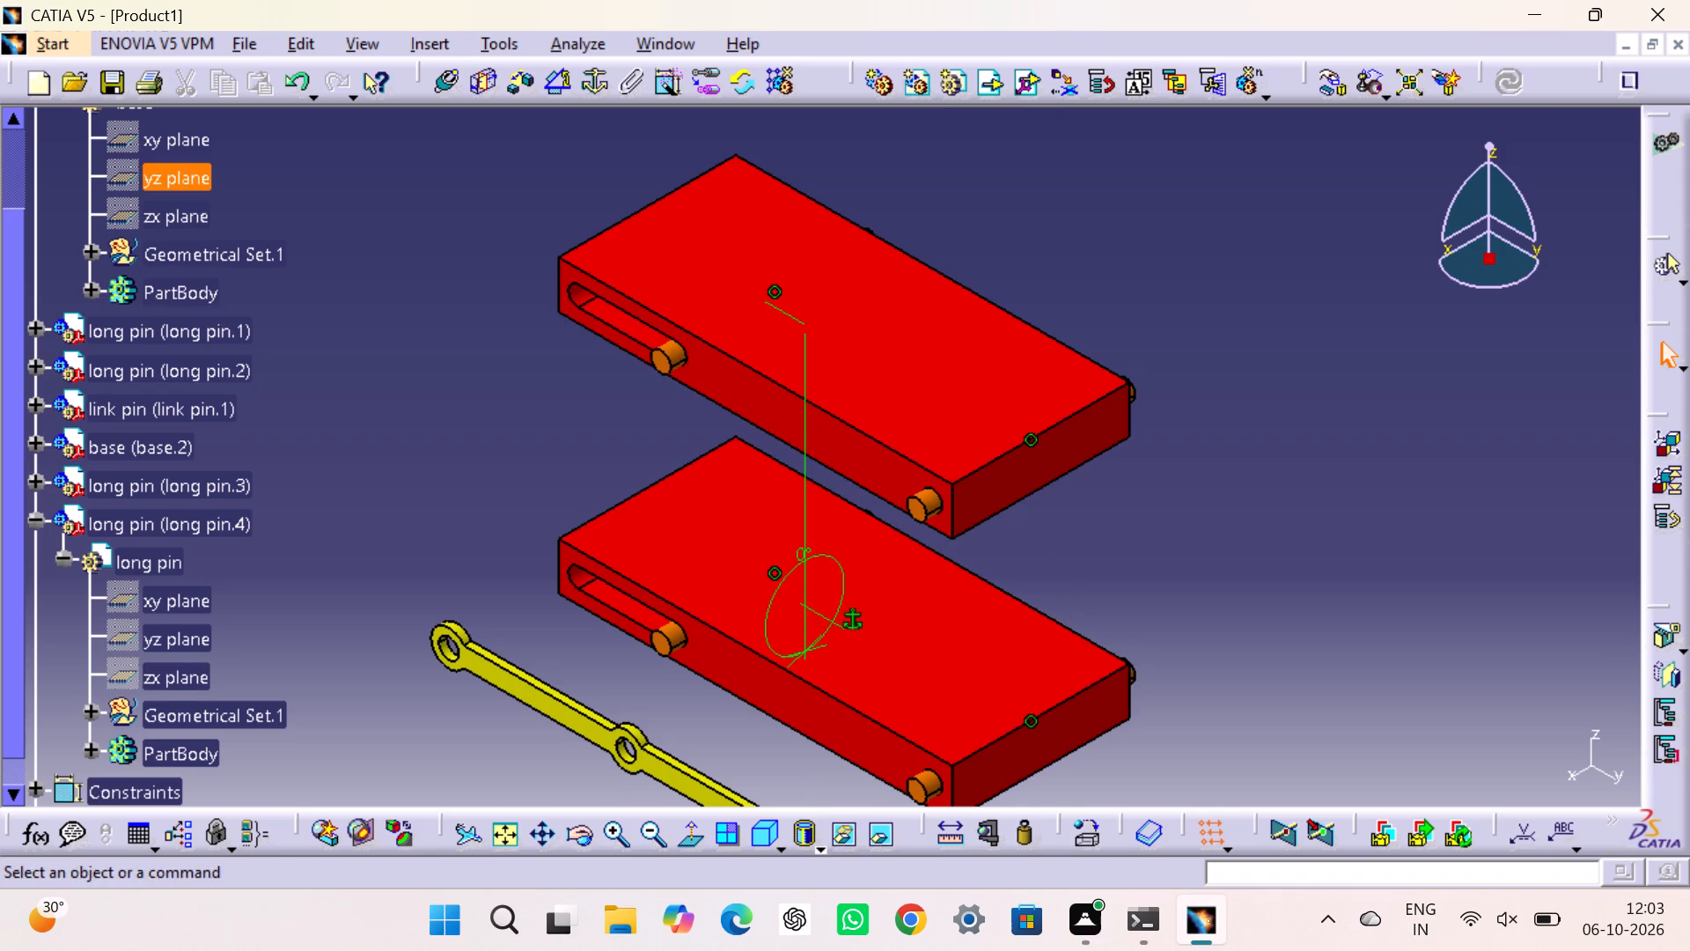
{"action": "right_click", "coordinate": [803, 477]}
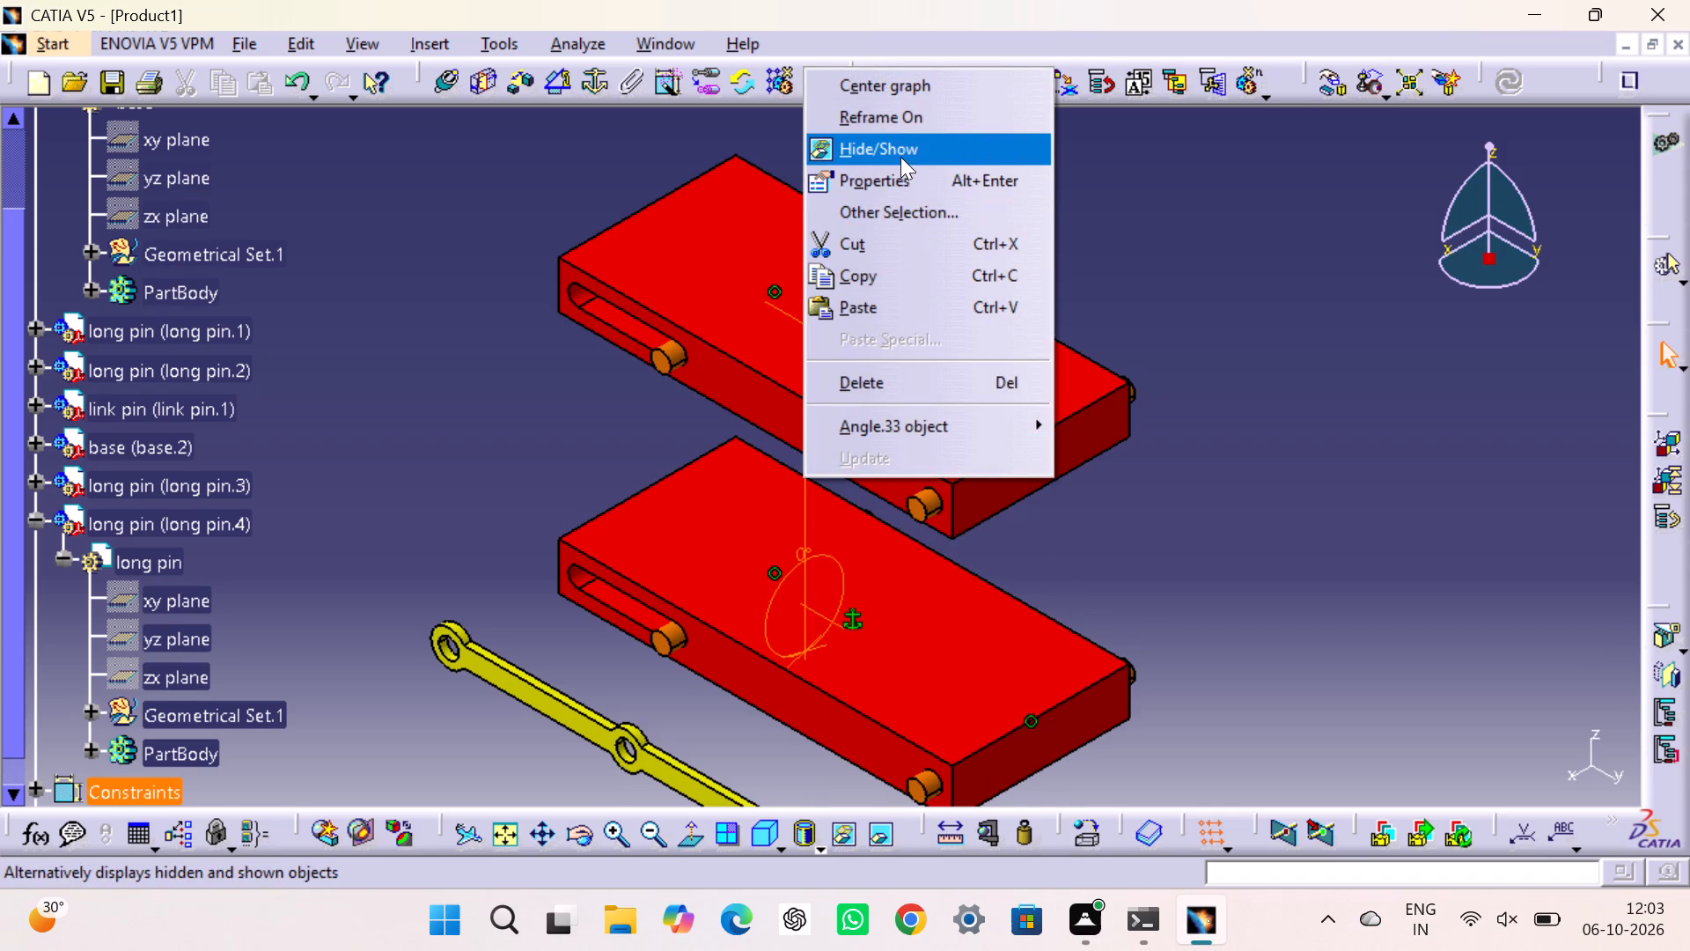
{"action": "left_click", "coordinate": [900, 157]}
{"action": "left_click_drag", "start_coordinate": [1285, 433], "coordinate": [1278, 424]}
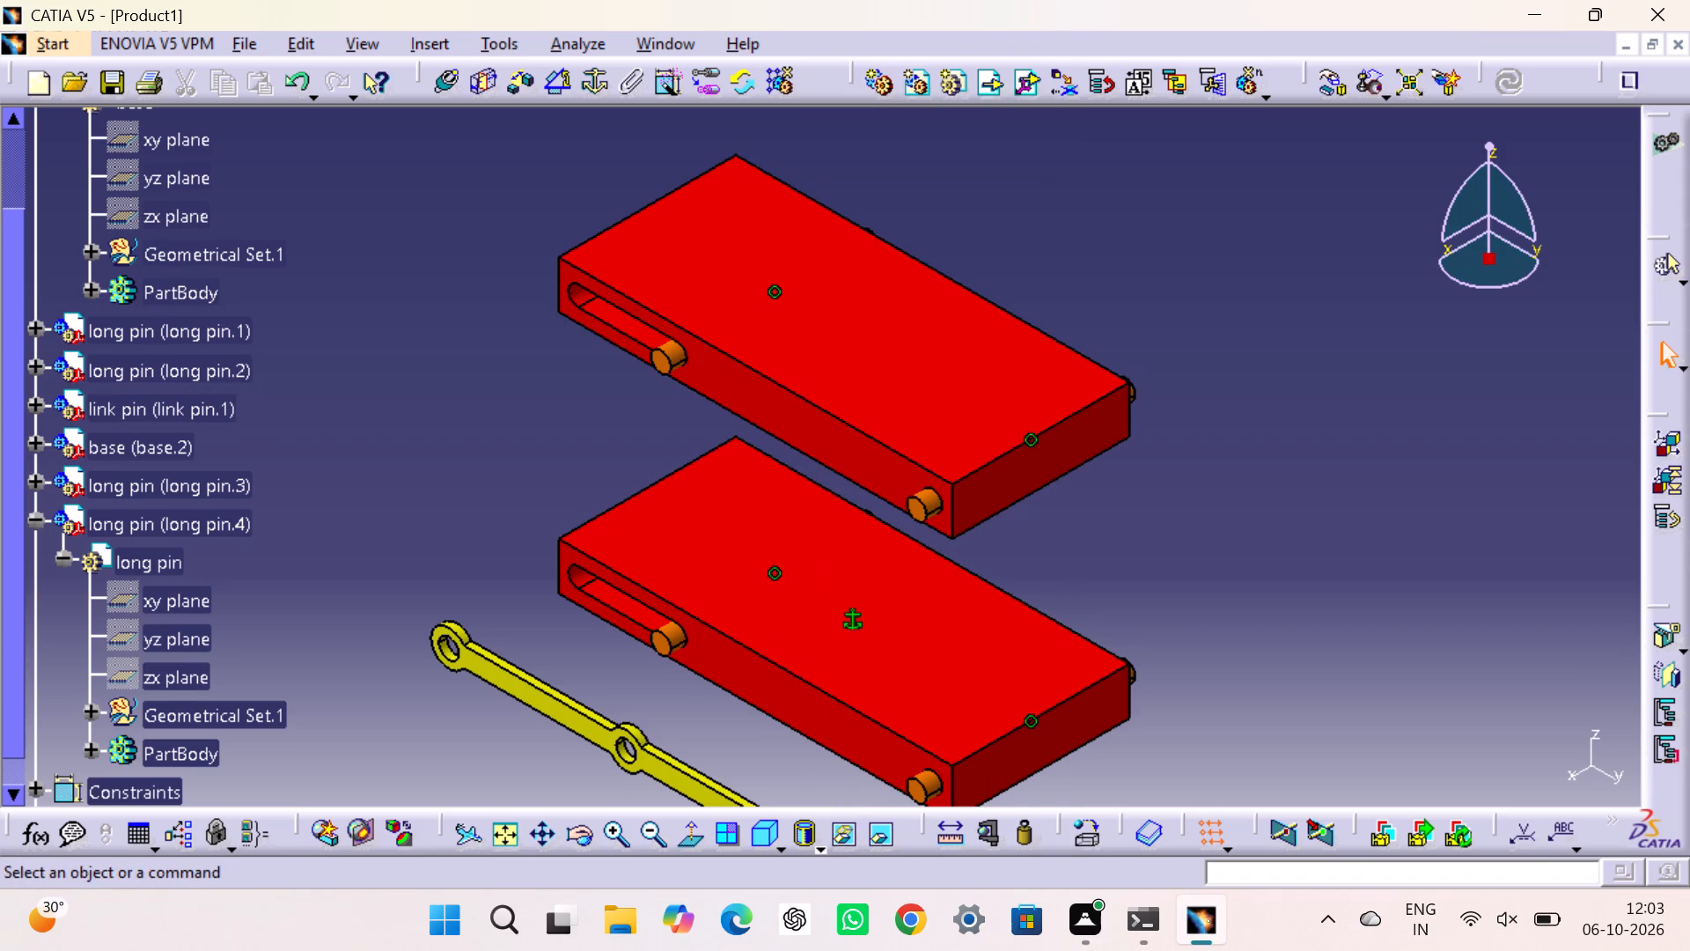
Collapse long pin.4 in the tree and check its component degrees of freedom.
{"action": "left_click", "coordinate": [34, 520]}
{"action": "right_click", "coordinate": [209, 526]}
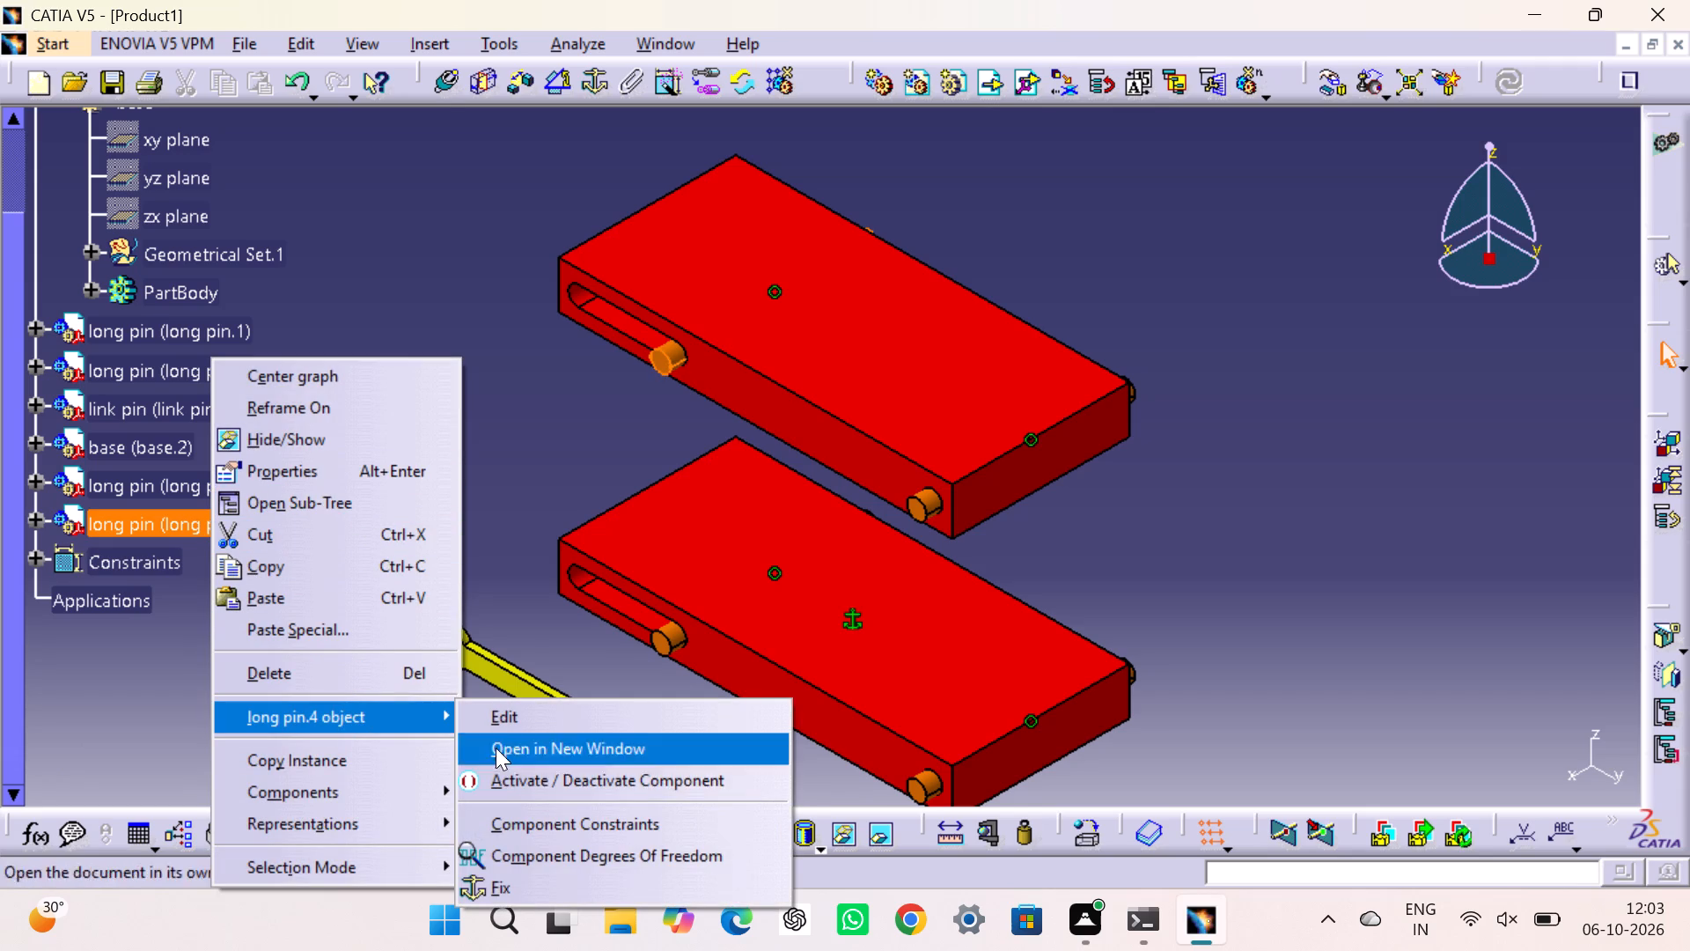
{"action": "left_click", "coordinate": [544, 853]}
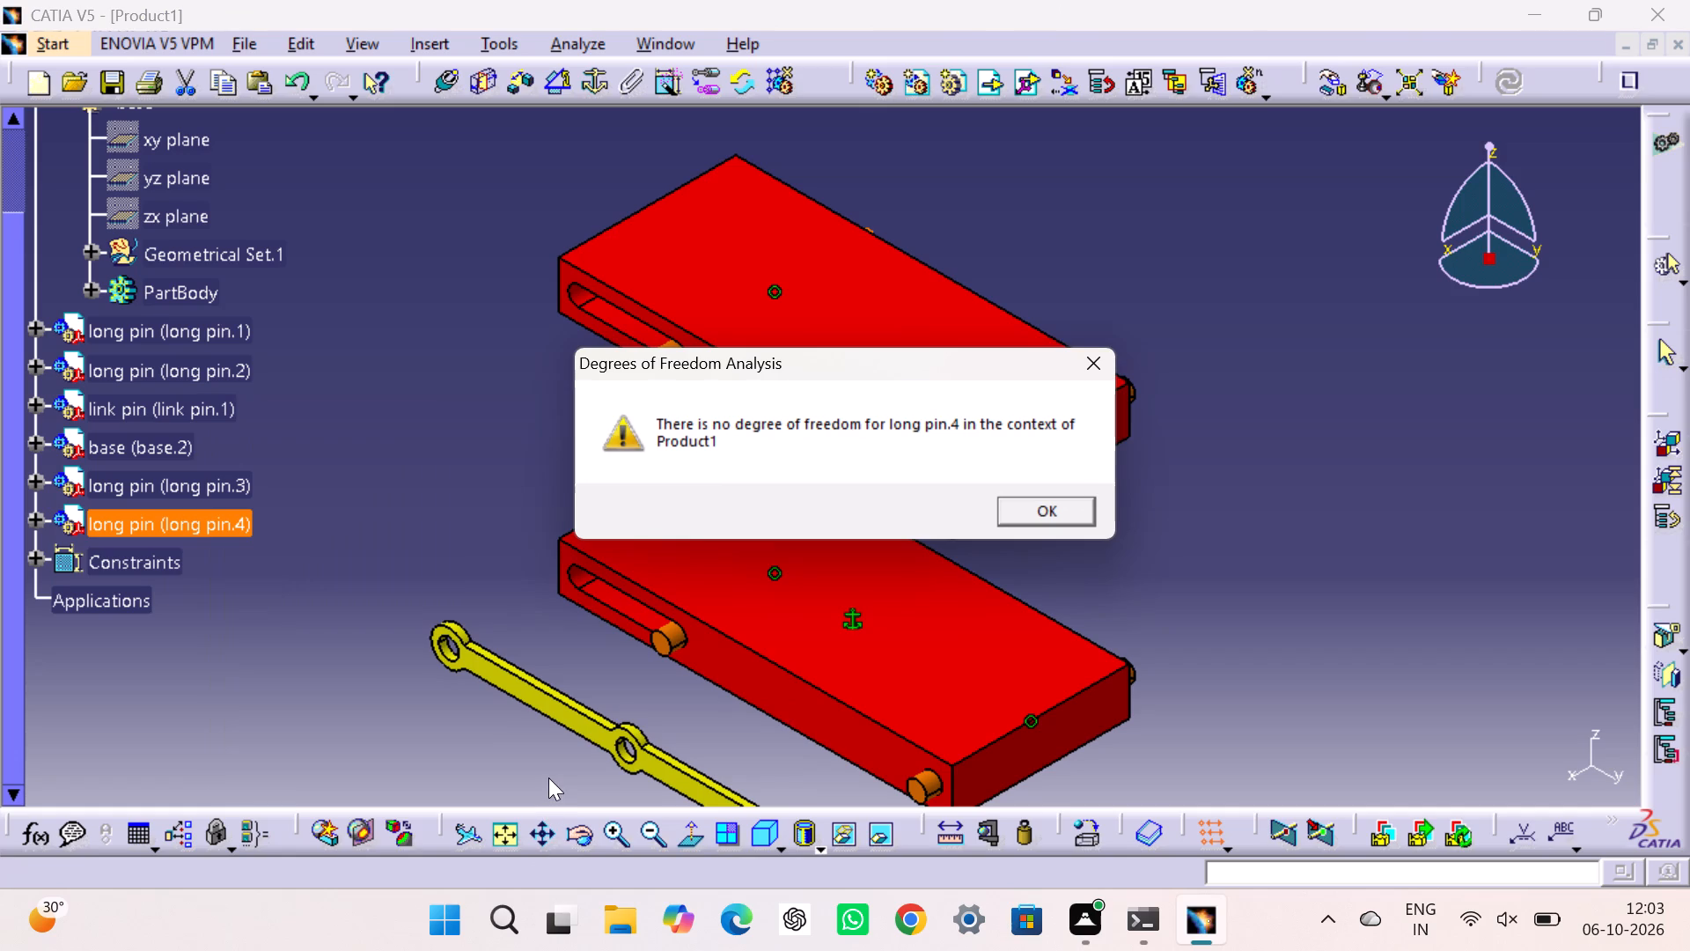
{"action": "left_click", "coordinate": [1063, 509]}
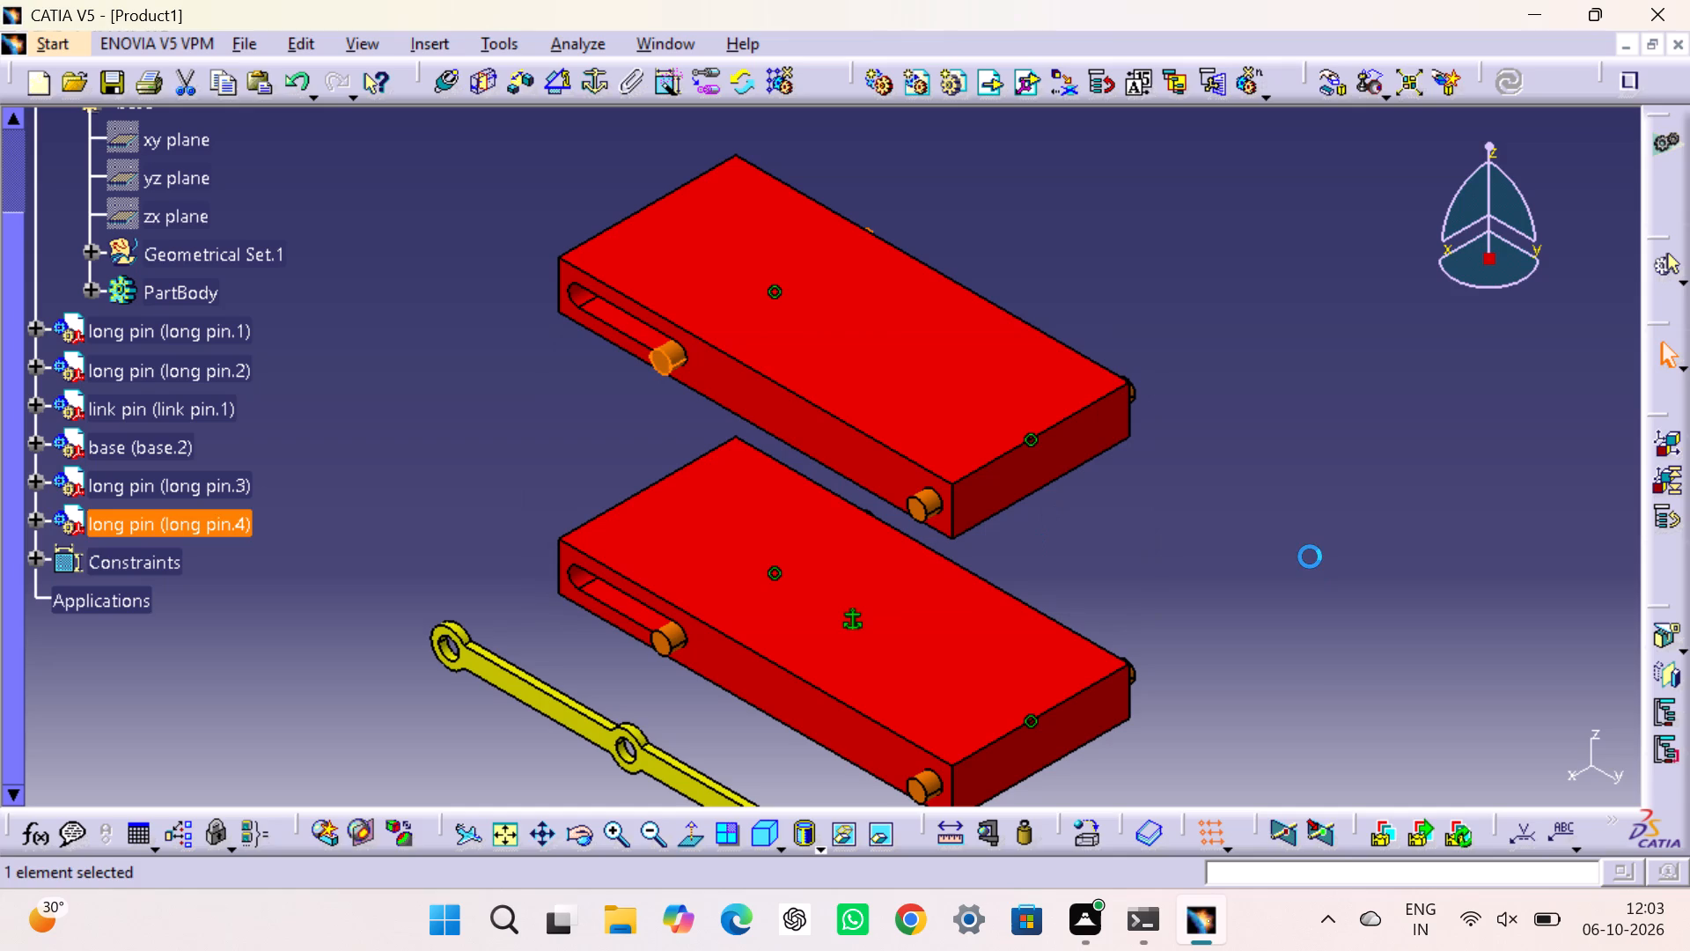
{"action": "left_click", "coordinate": [1310, 557]}
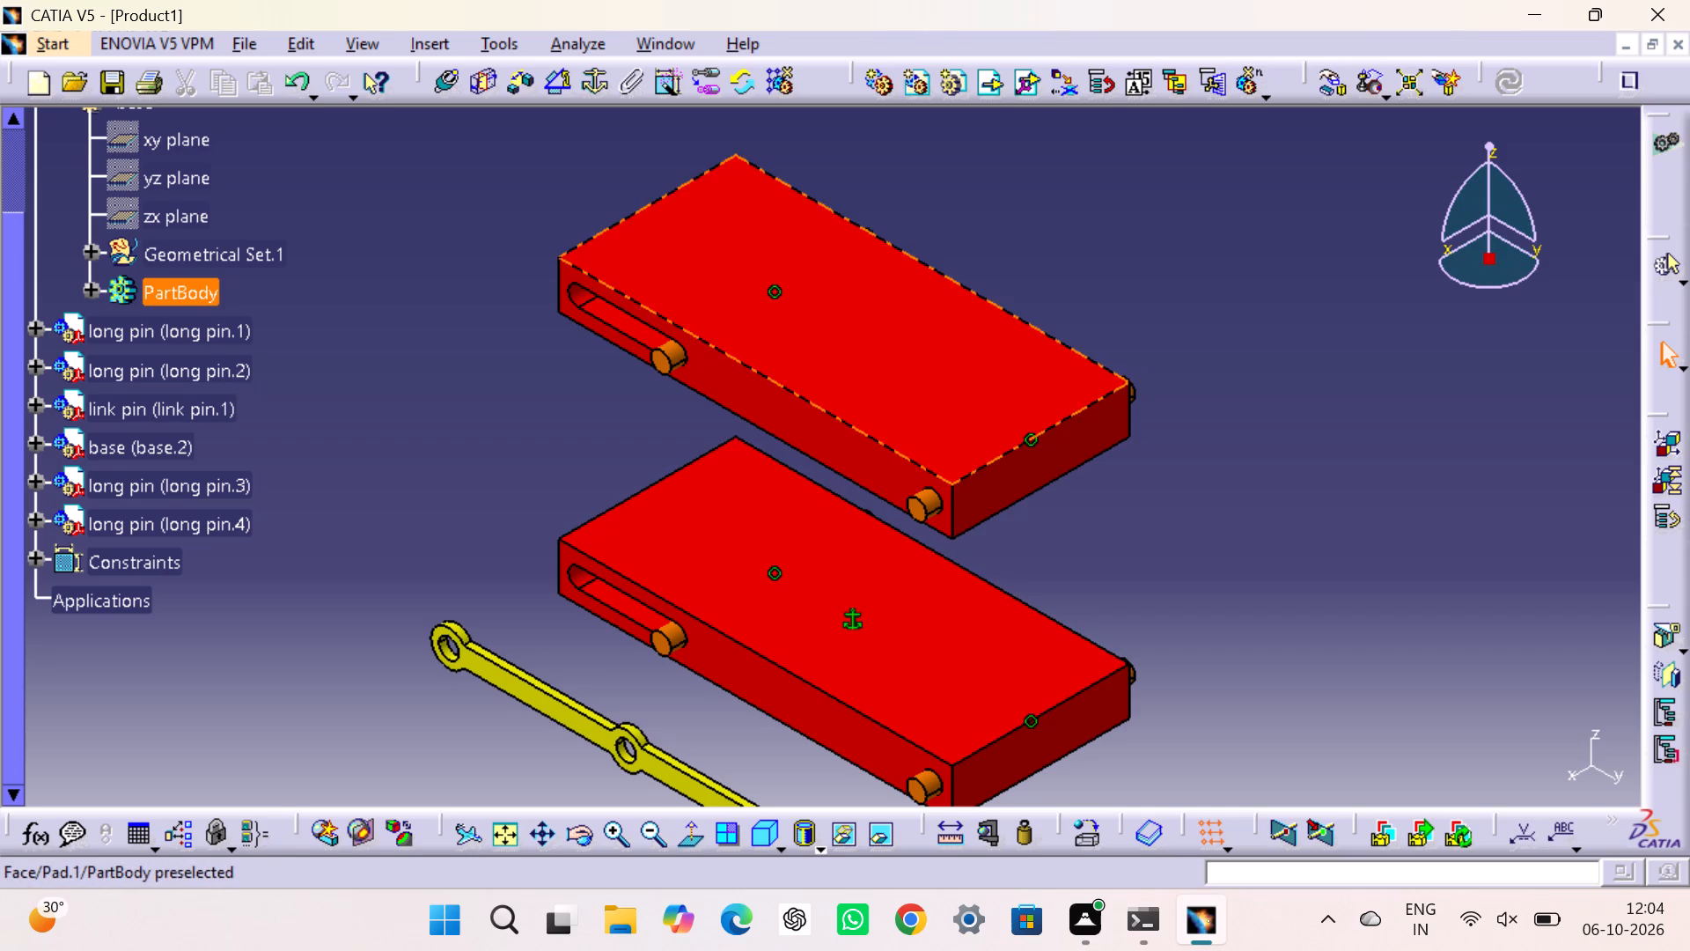
{"action": "left_click", "coordinate": [1231, 483]}
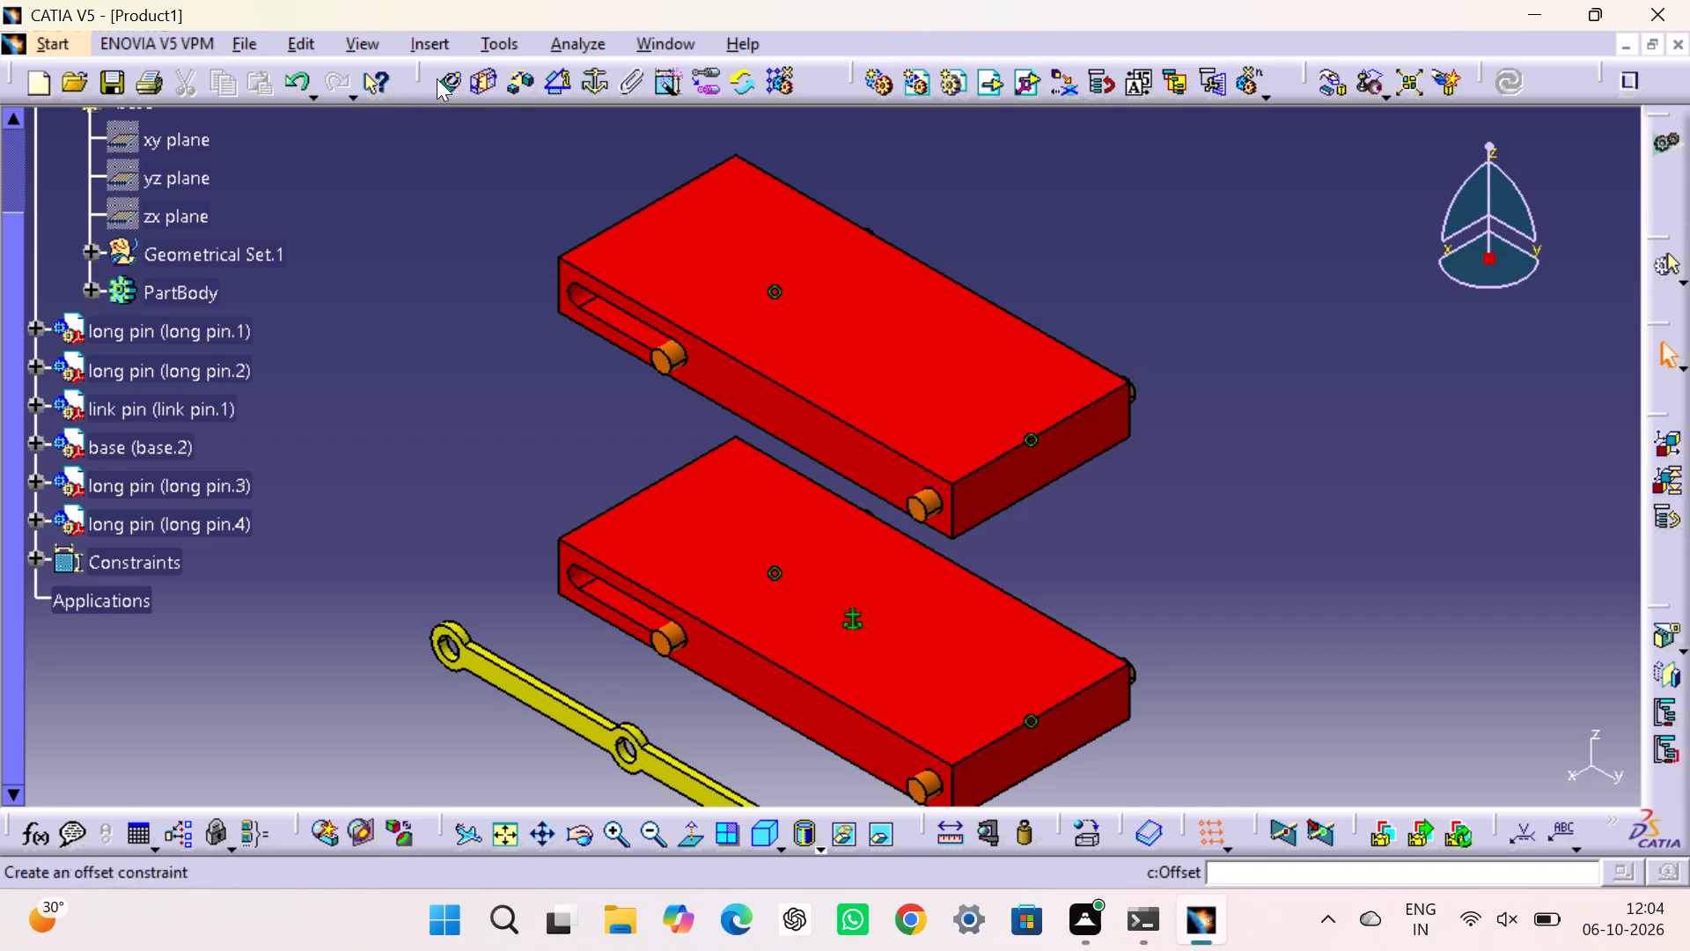
Add a coincidence constraint between the axis of long pin.1 and the nearest end hole of the yellow link, and update the assembly.
{"action": "left_click", "coordinate": [437, 78]}
{"action": "middle_click_drag", "start_coordinate": [522, 499], "coordinate": [452, 229]}
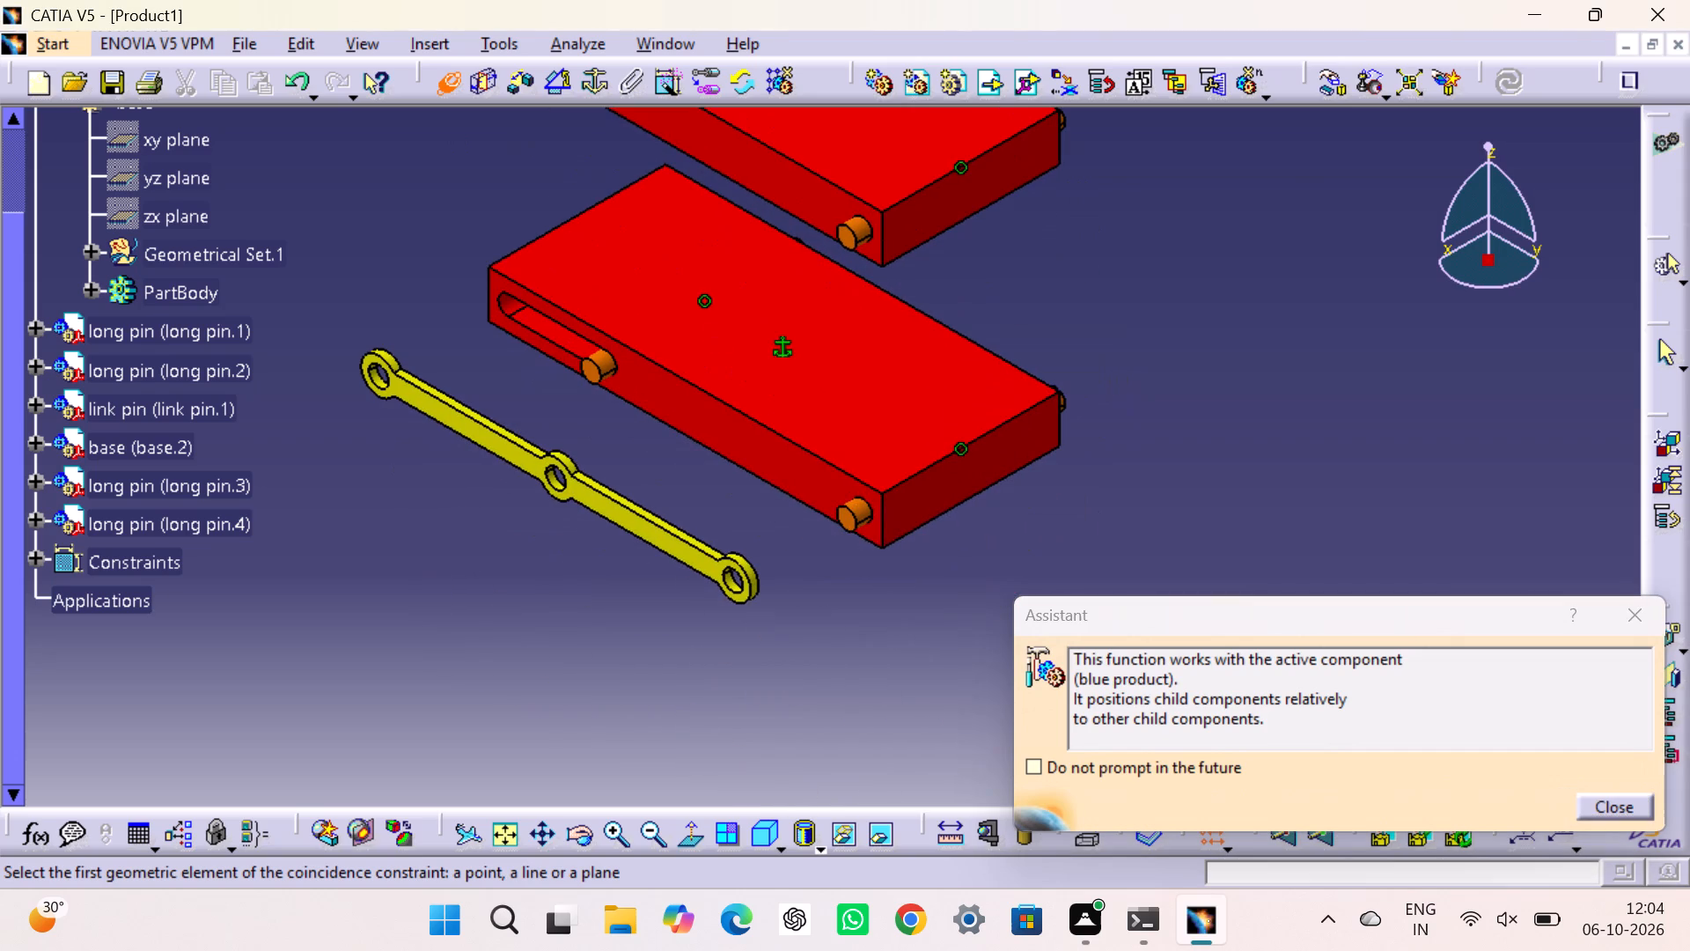
{"action": "left_click", "coordinate": [869, 515]}
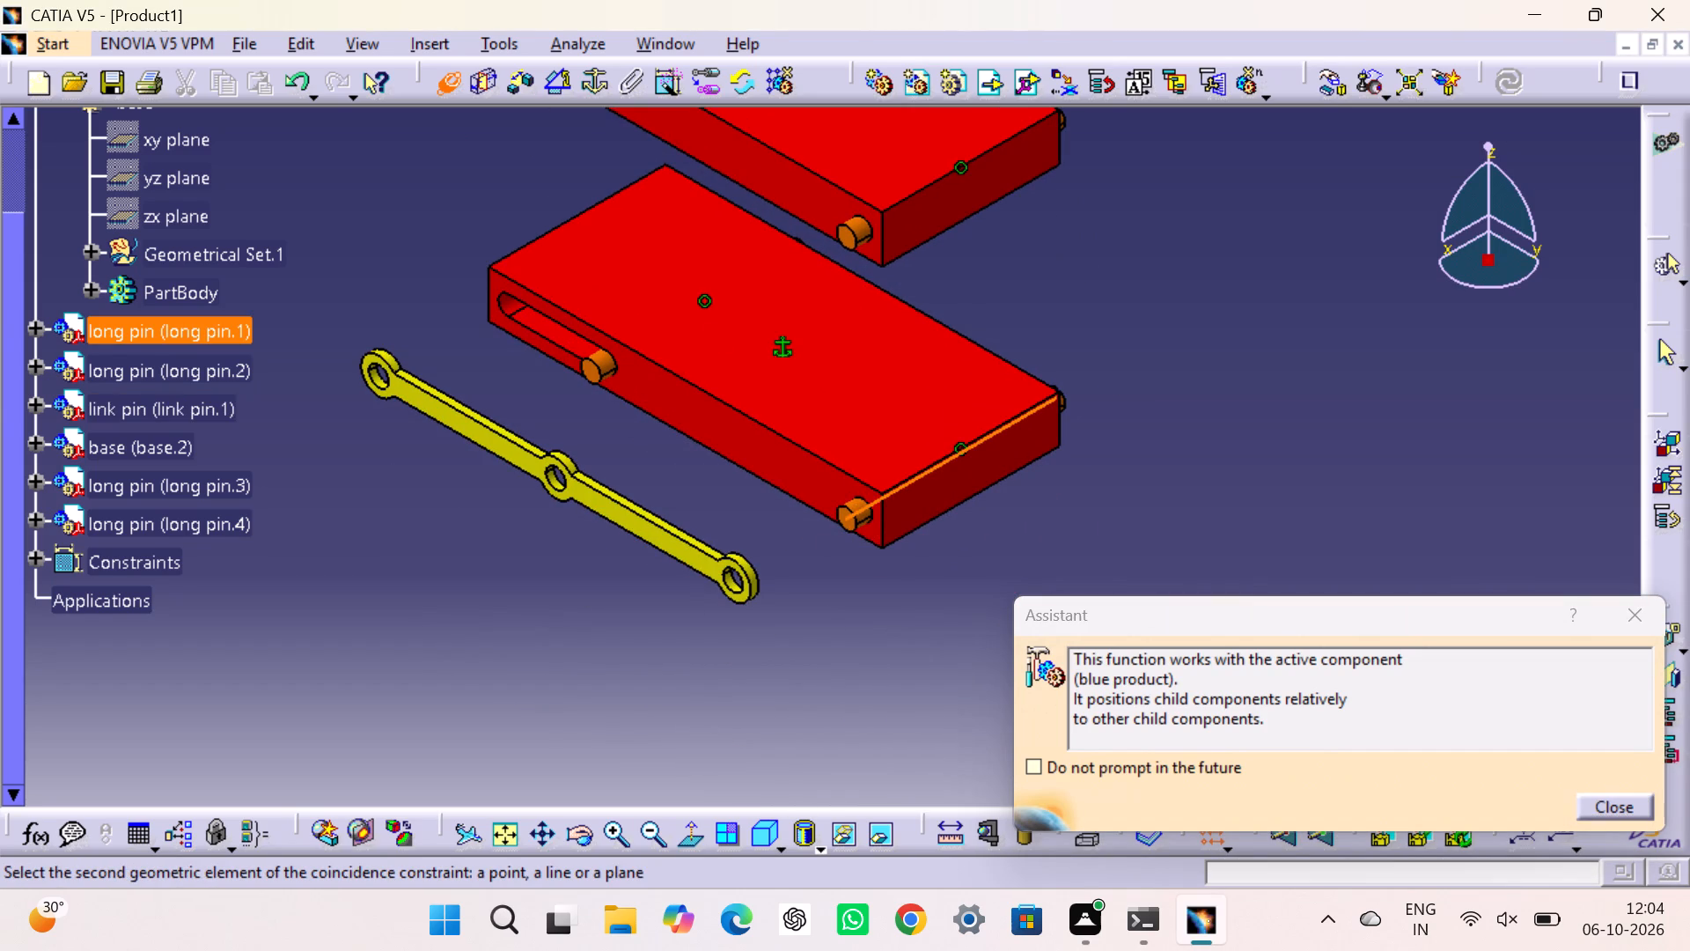
{"action": "triple_click", "coordinate": [616, 840]}
{"action": "middle_click_drag", "start_coordinate": [672, 709], "coordinate": [728, 613]}
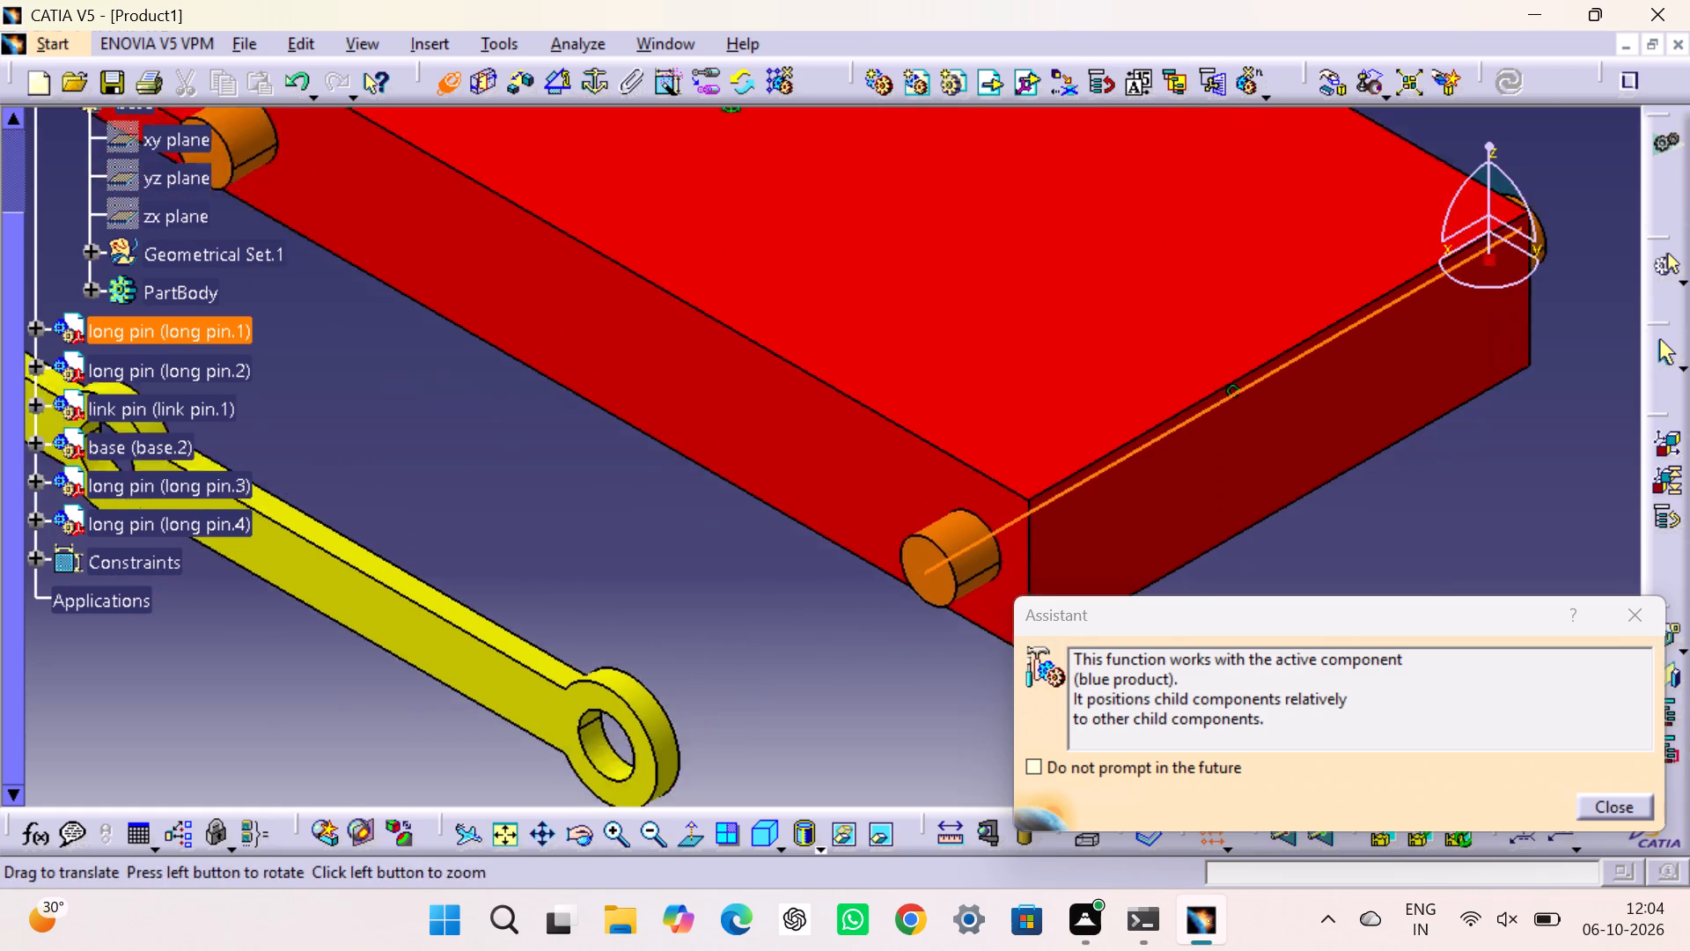
{"action": "middle_click_drag", "start_coordinate": [728, 613], "coordinate": [786, 412]}
{"action": "left_click", "coordinate": [680, 520]}
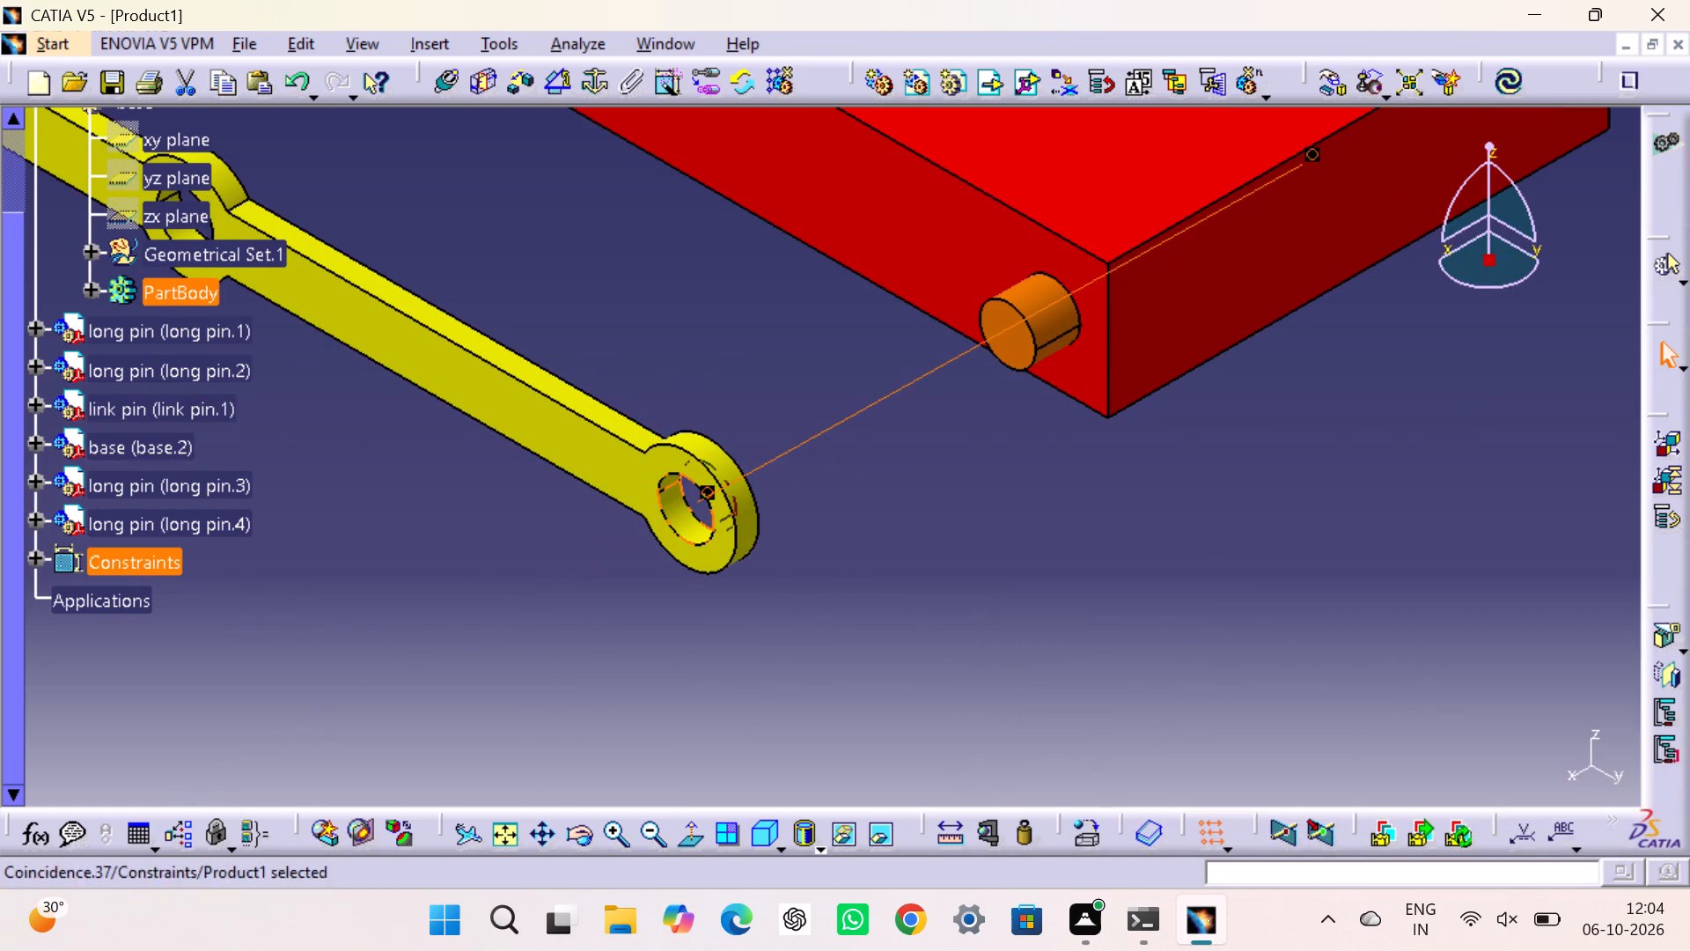
{"action": "left_click", "coordinate": [1502, 90]}
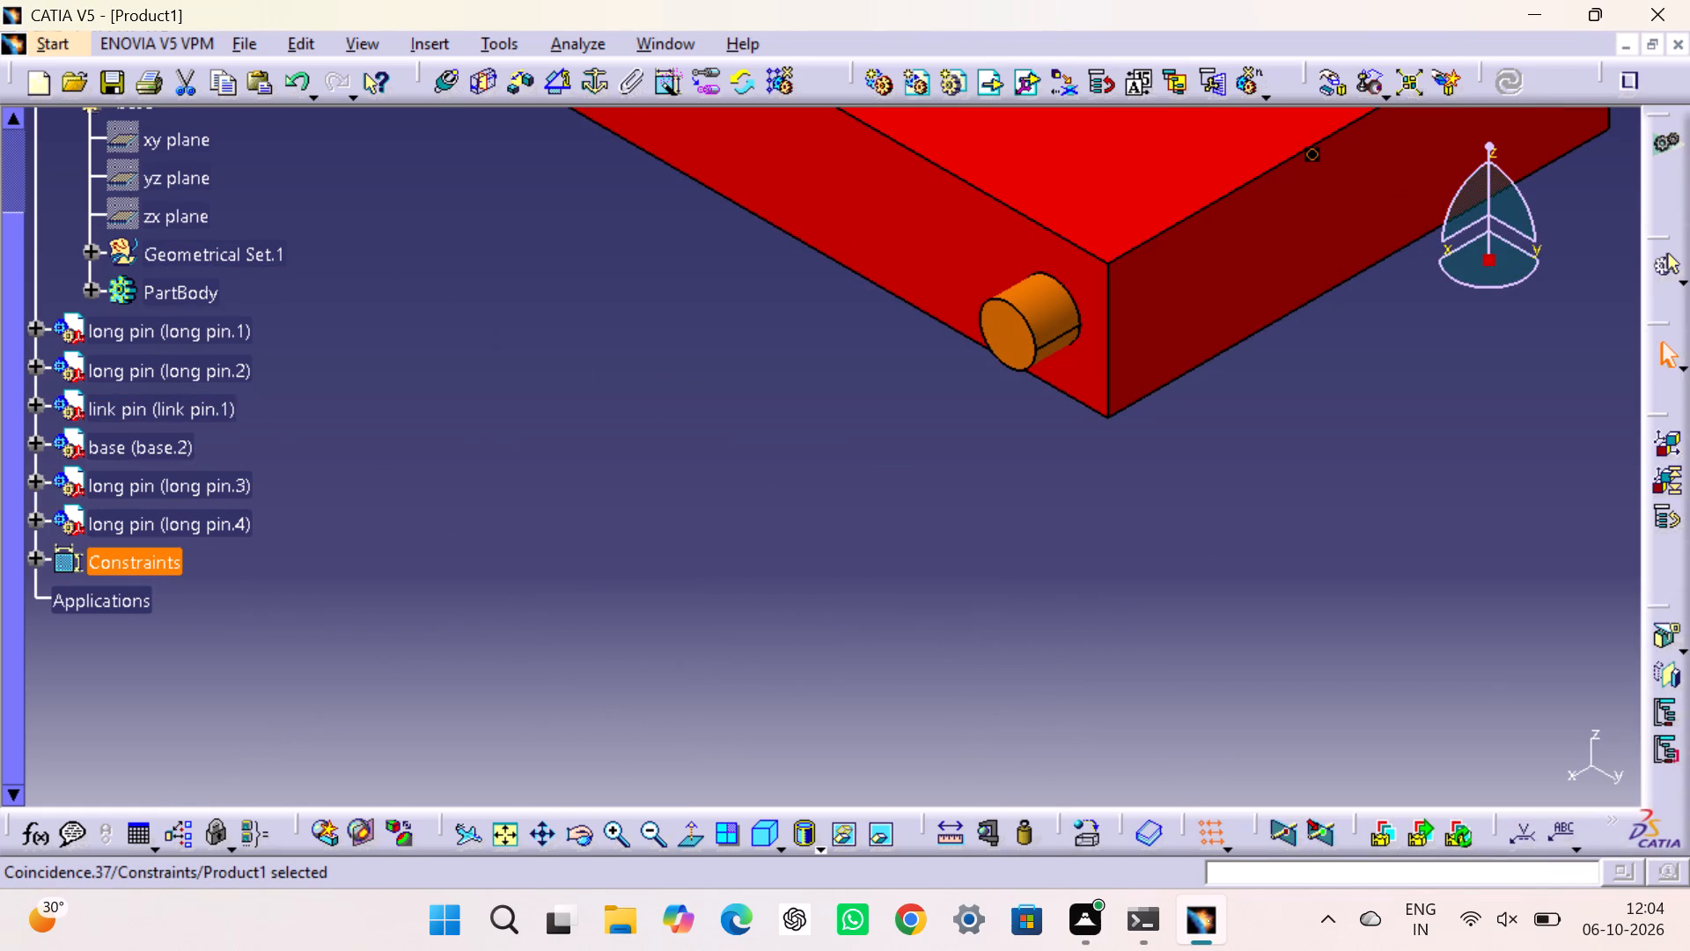
{"action": "left_click", "coordinate": [1121, 530]}
Manipulate base.1 down along Z to expose the yellow link, pull the link out along X clear of the base, and update.
{"action": "middle_click_drag", "start_coordinate": [1118, 530], "coordinate": [949, 610]}
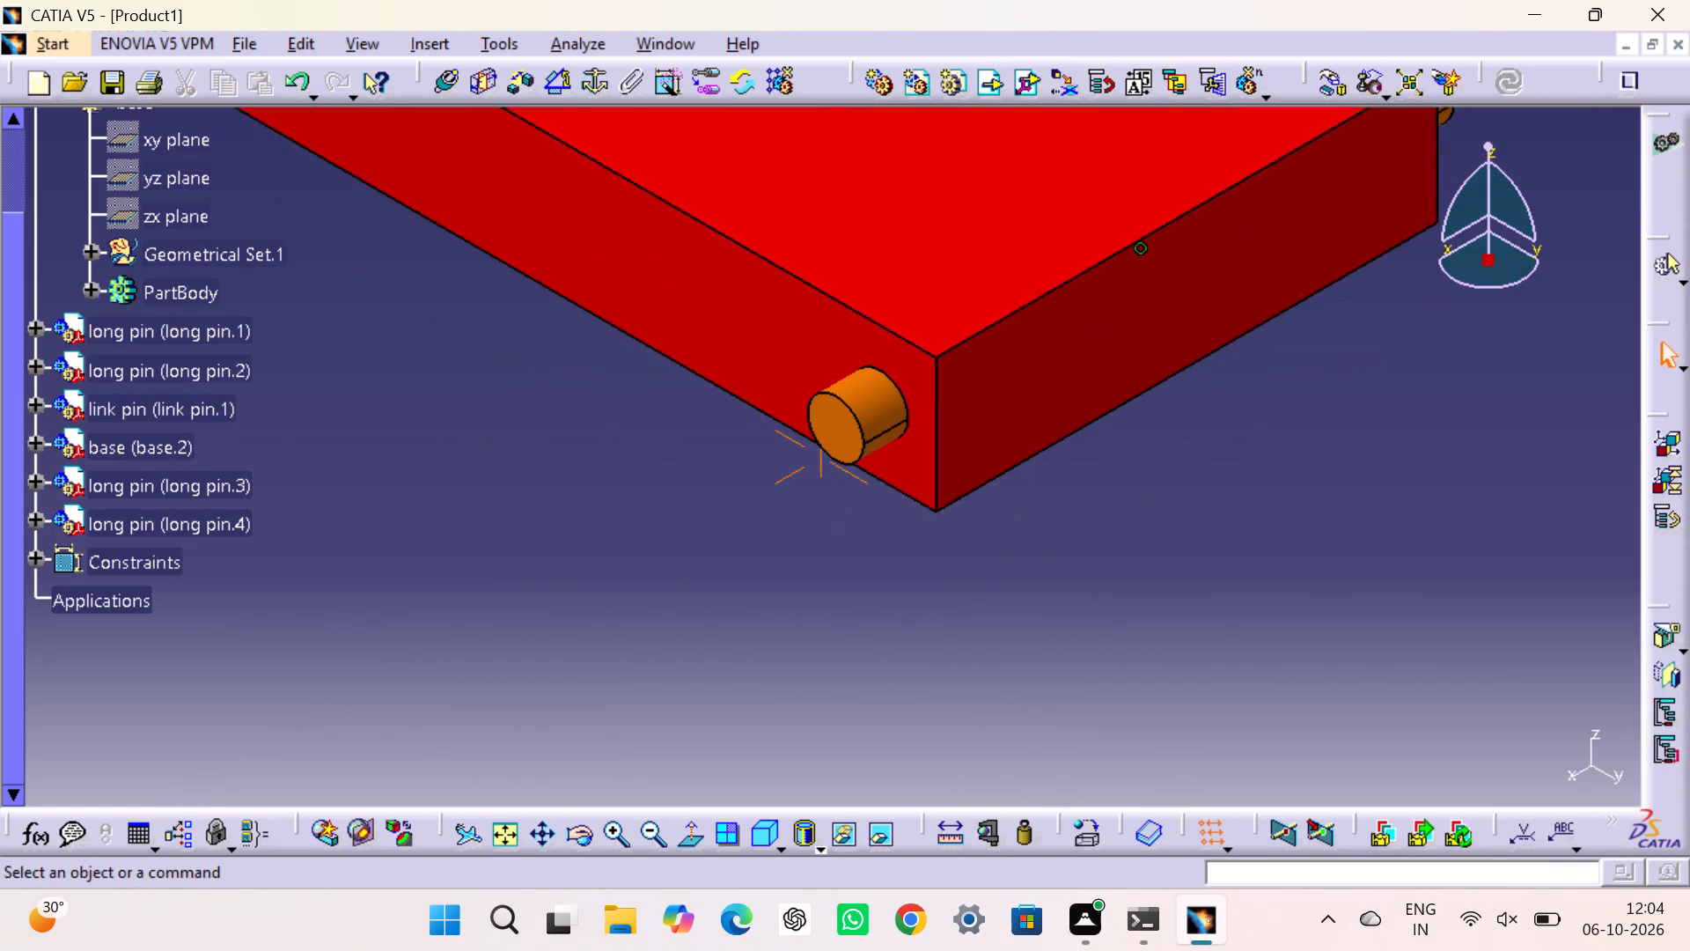
{"action": "middle_click_drag", "start_coordinate": [949, 610], "coordinate": [969, 517]}
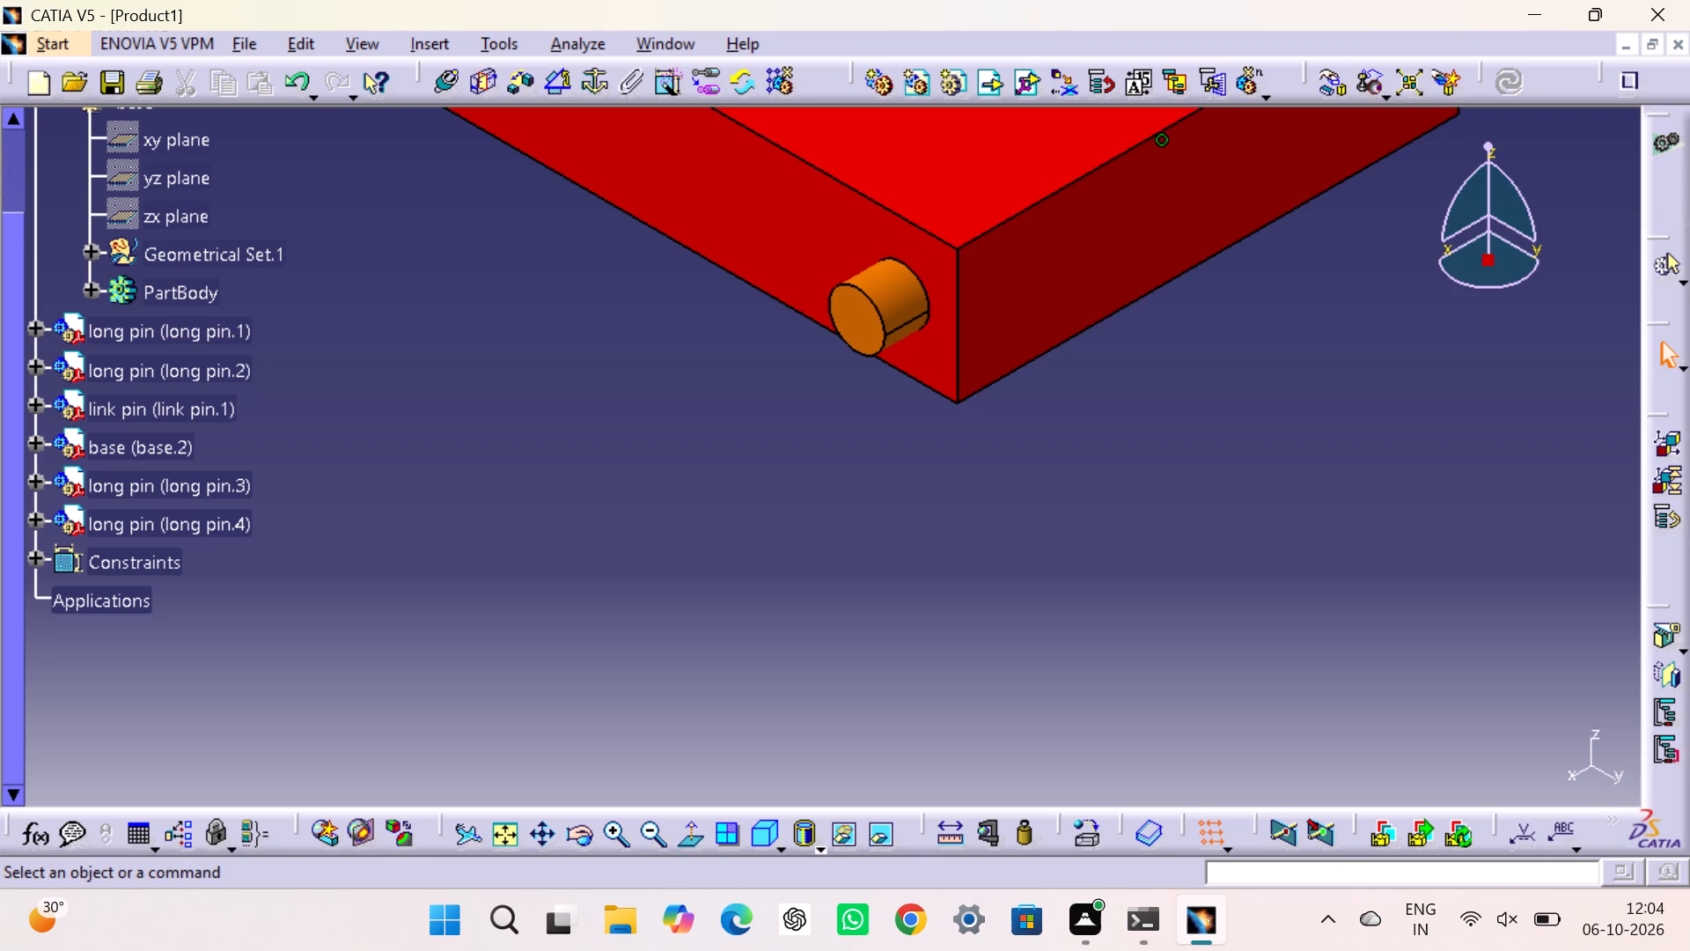
{"action": "left_click", "coordinate": [1333, 80]}
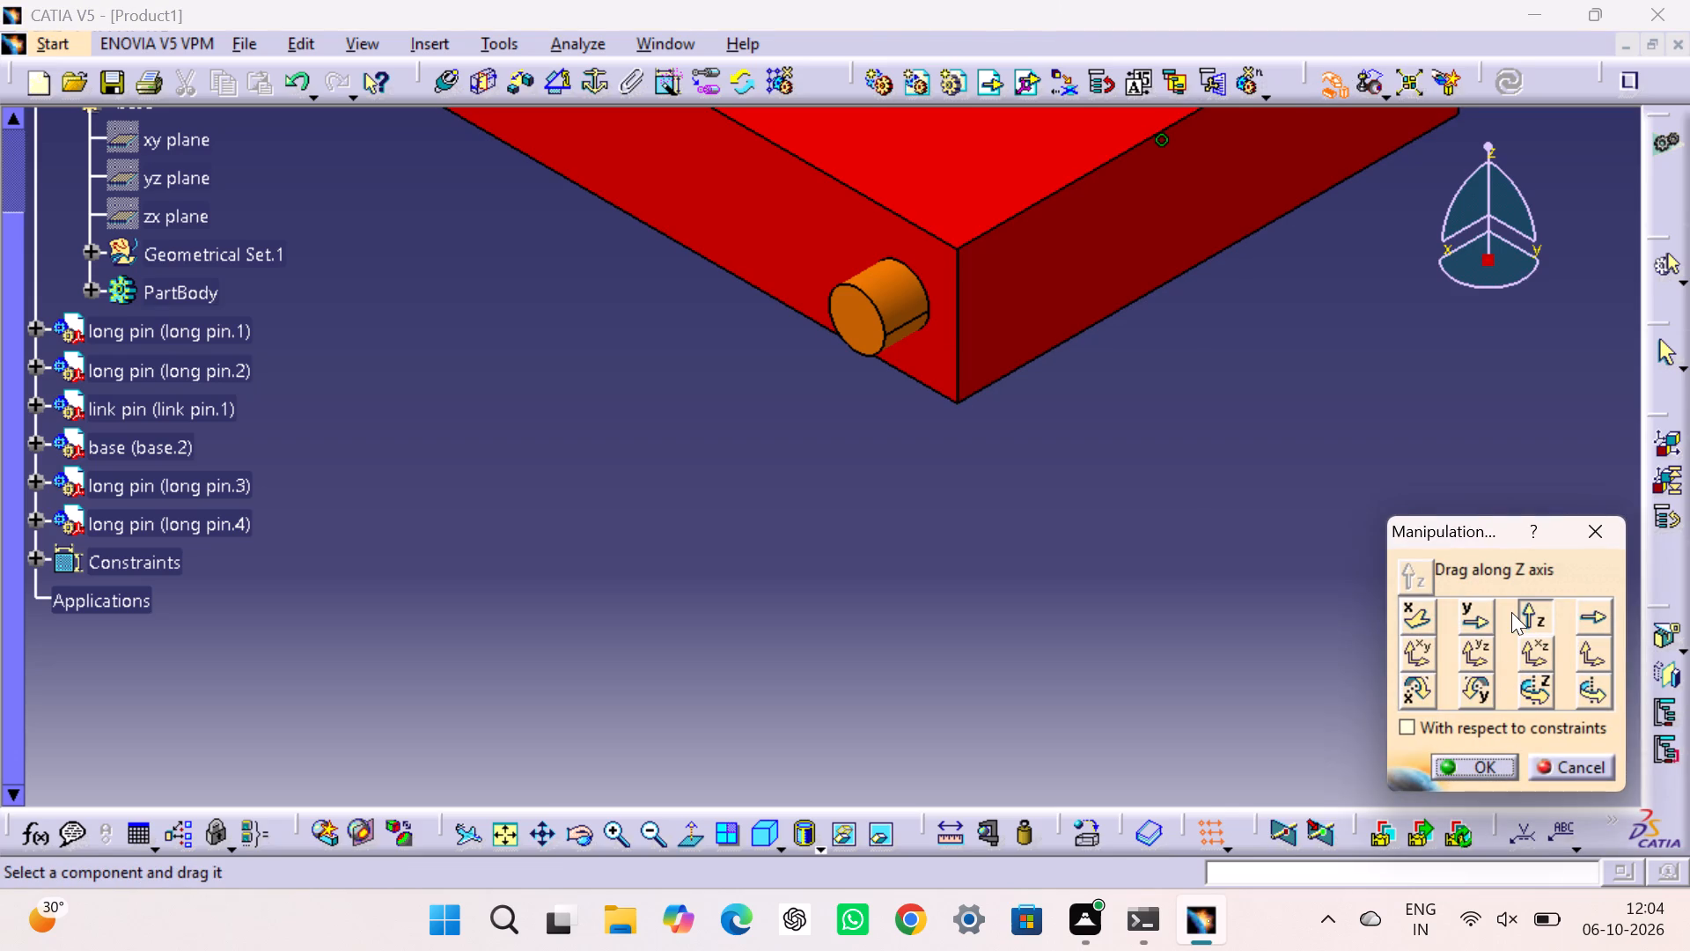
{"action": "left_click", "coordinate": [1427, 620]}
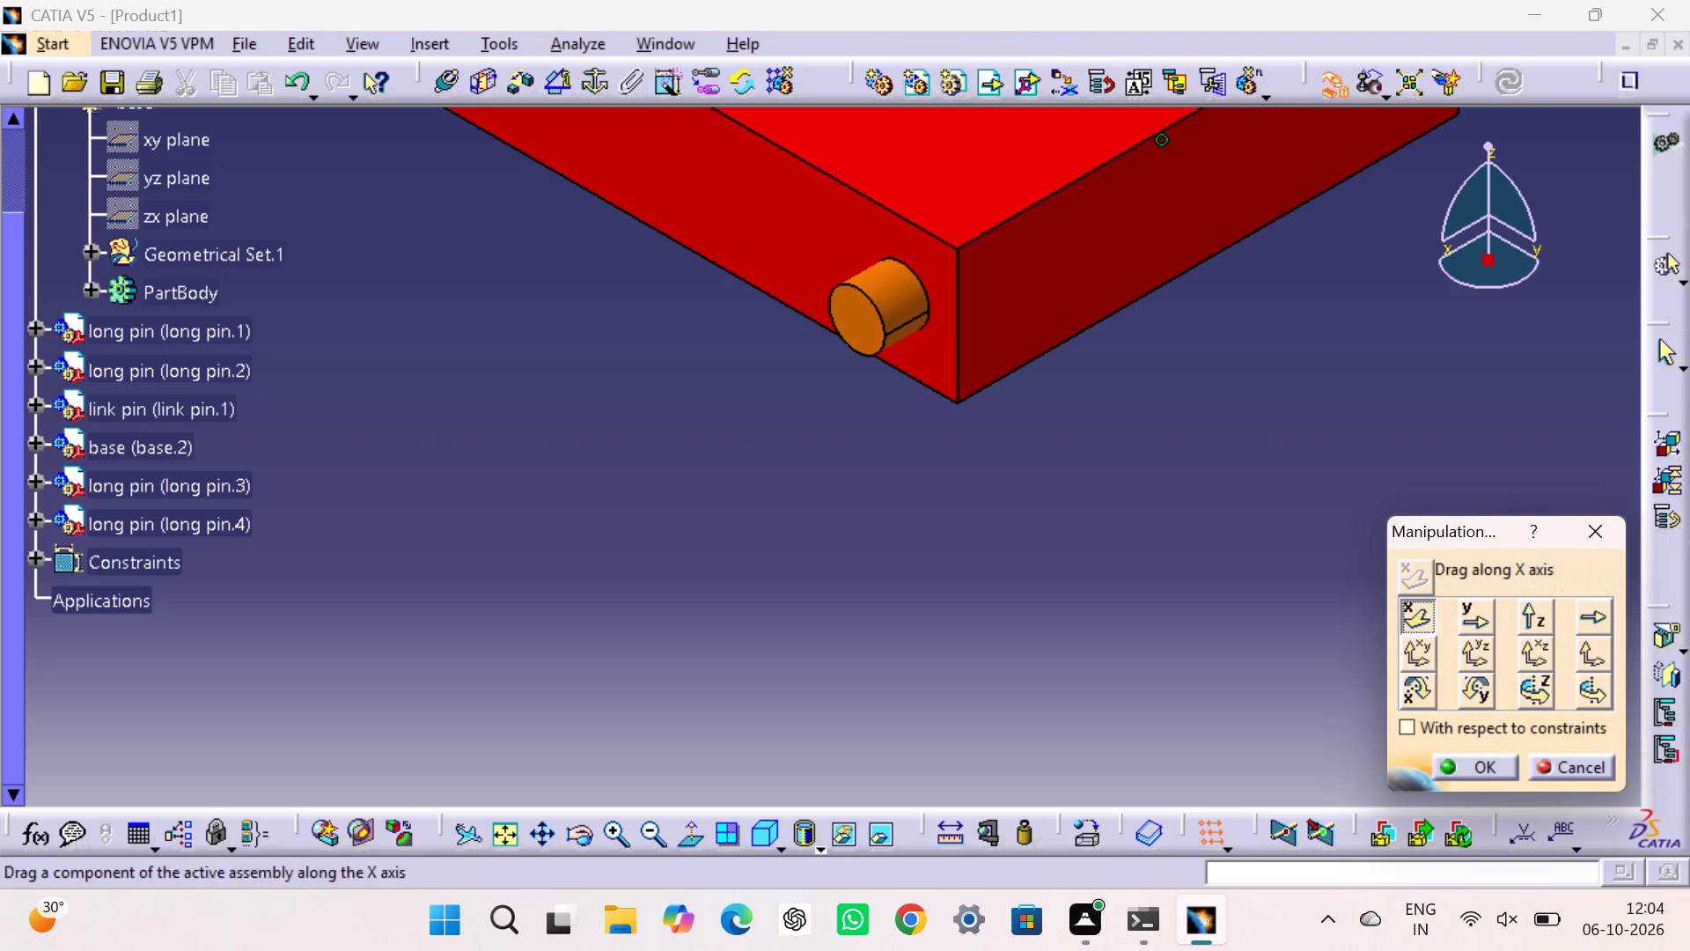
{"action": "left_click", "coordinate": [1532, 616]}
{"action": "left_click_drag", "start_coordinate": [1135, 217], "coordinate": [1178, 395]}
{"action": "left_click", "coordinate": [1416, 611]}
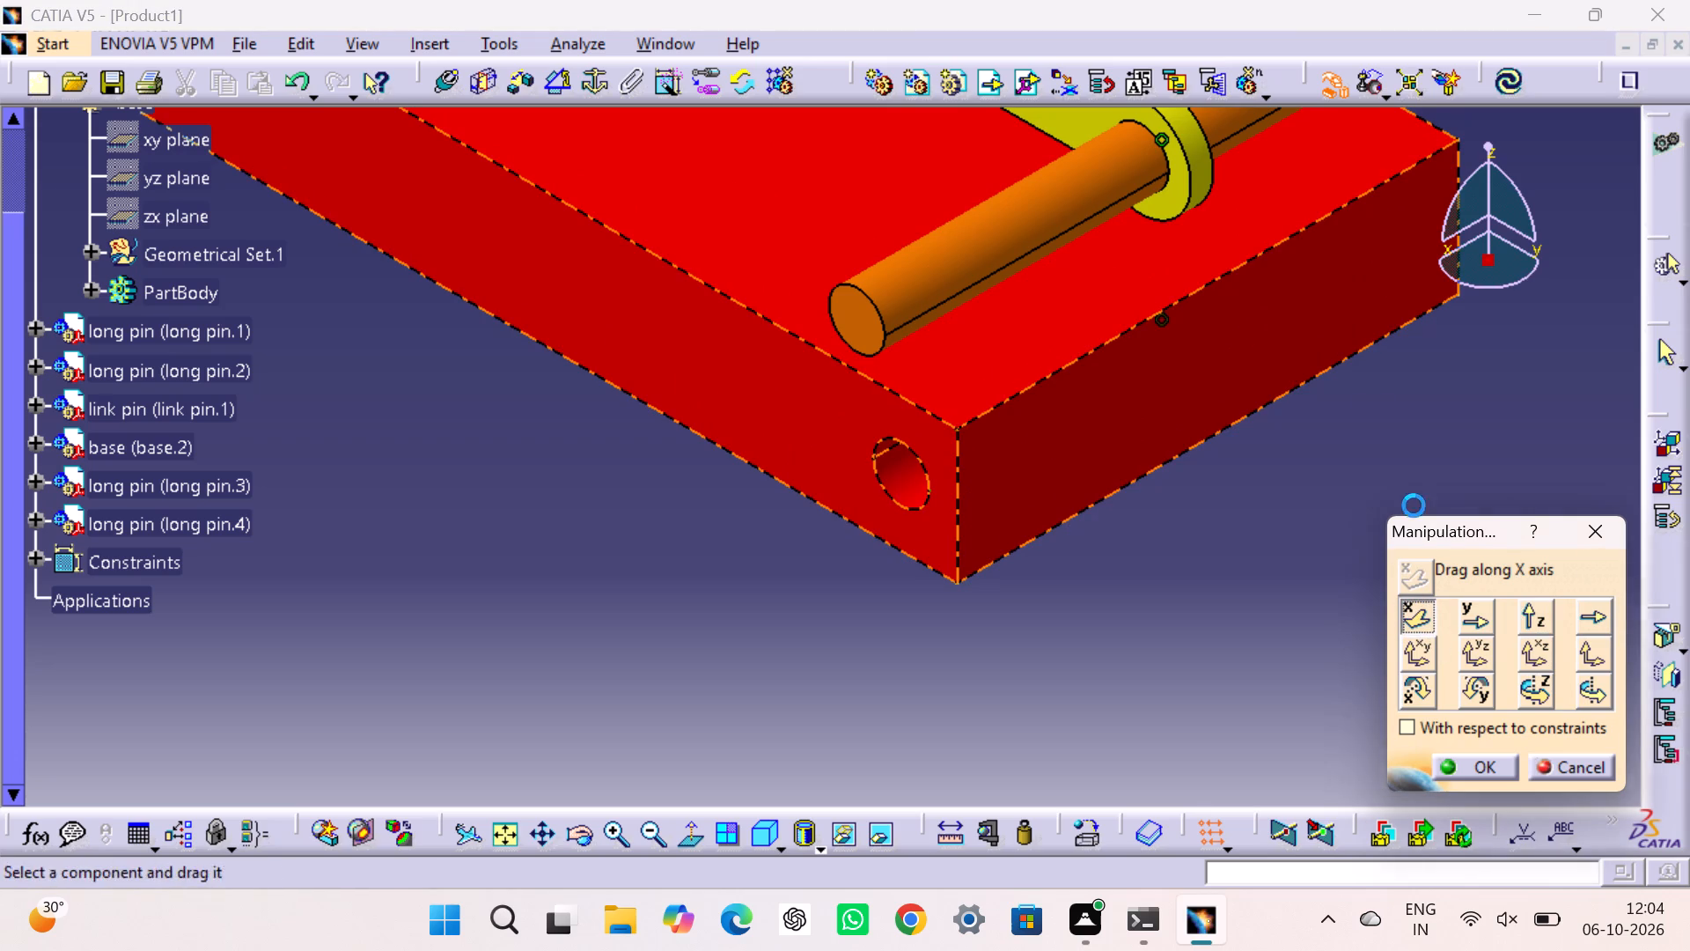
{"action": "left_click_drag", "start_coordinate": [1204, 174], "coordinate": [805, 453]}
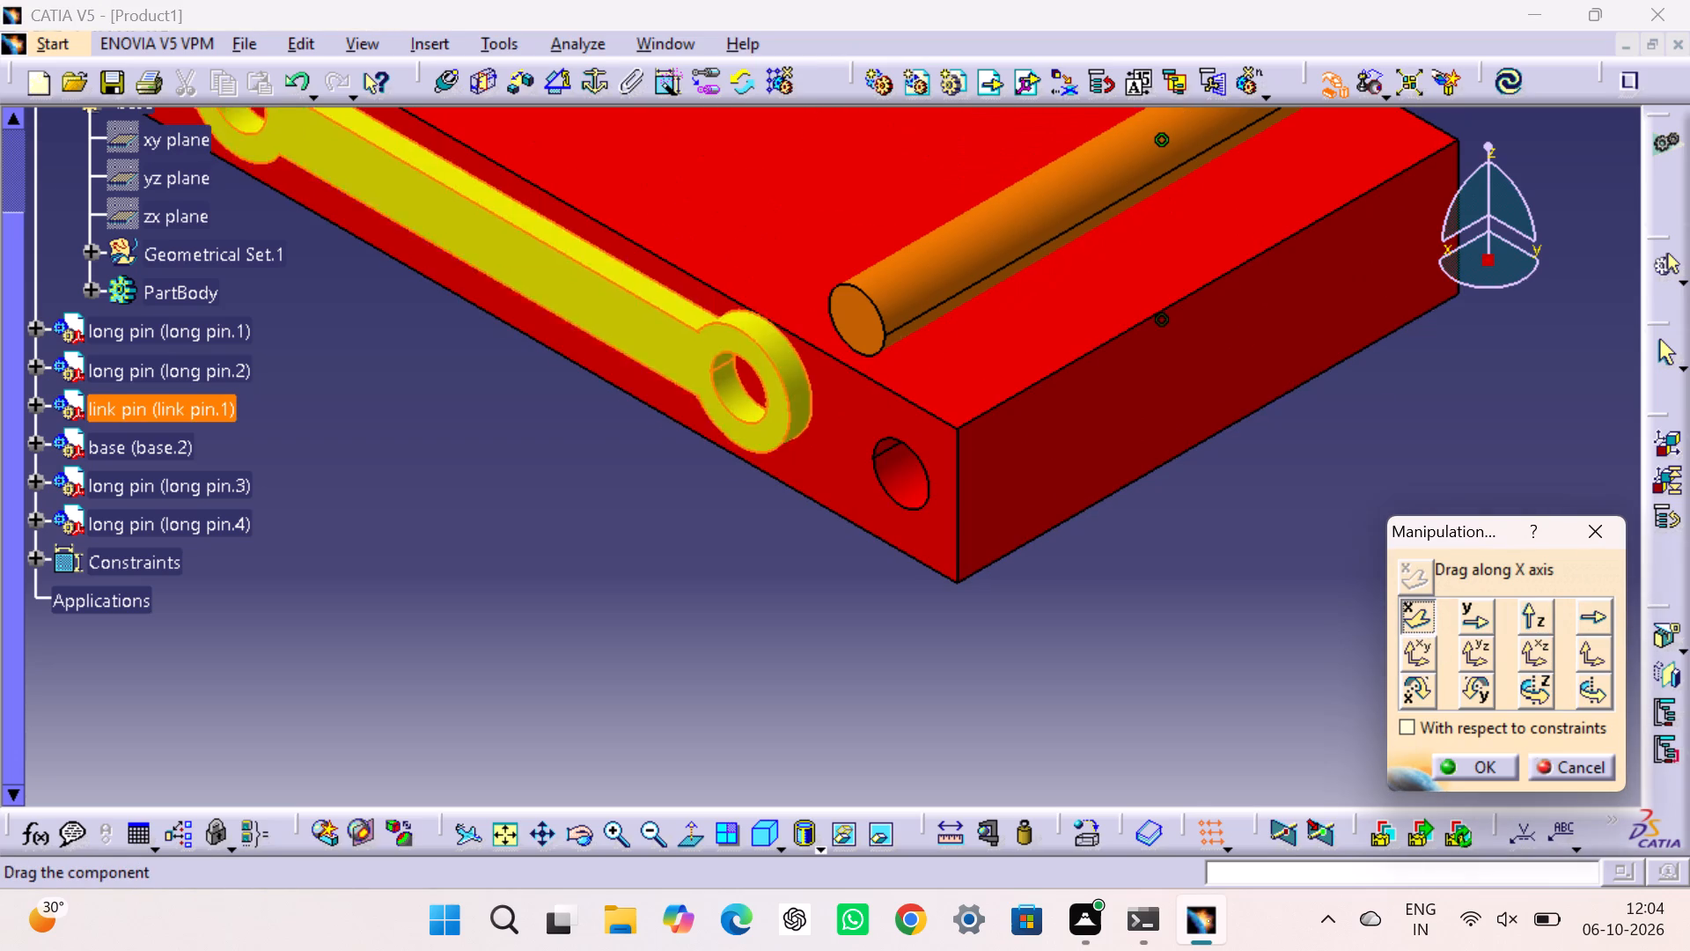
{"action": "left_click_drag", "start_coordinate": [805, 453], "coordinate": [729, 535]}
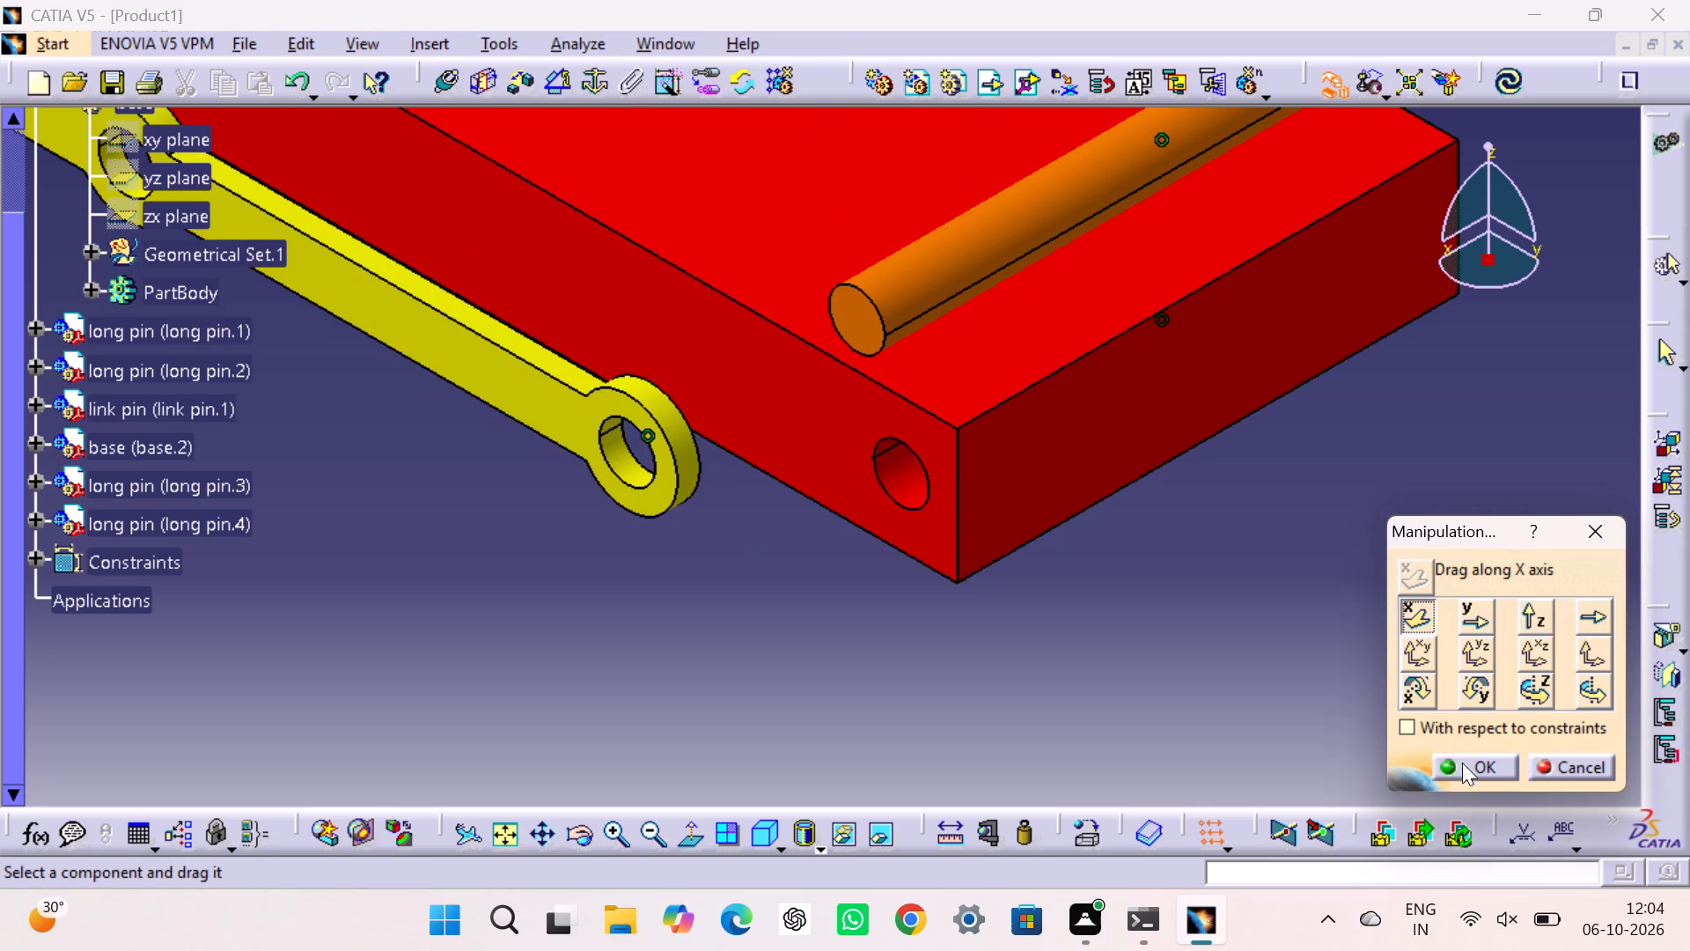
{"action": "left_click", "coordinate": [1462, 763]}
{"action": "left_click", "coordinate": [1350, 675]}
{"action": "left_click", "coordinate": [1500, 86]}
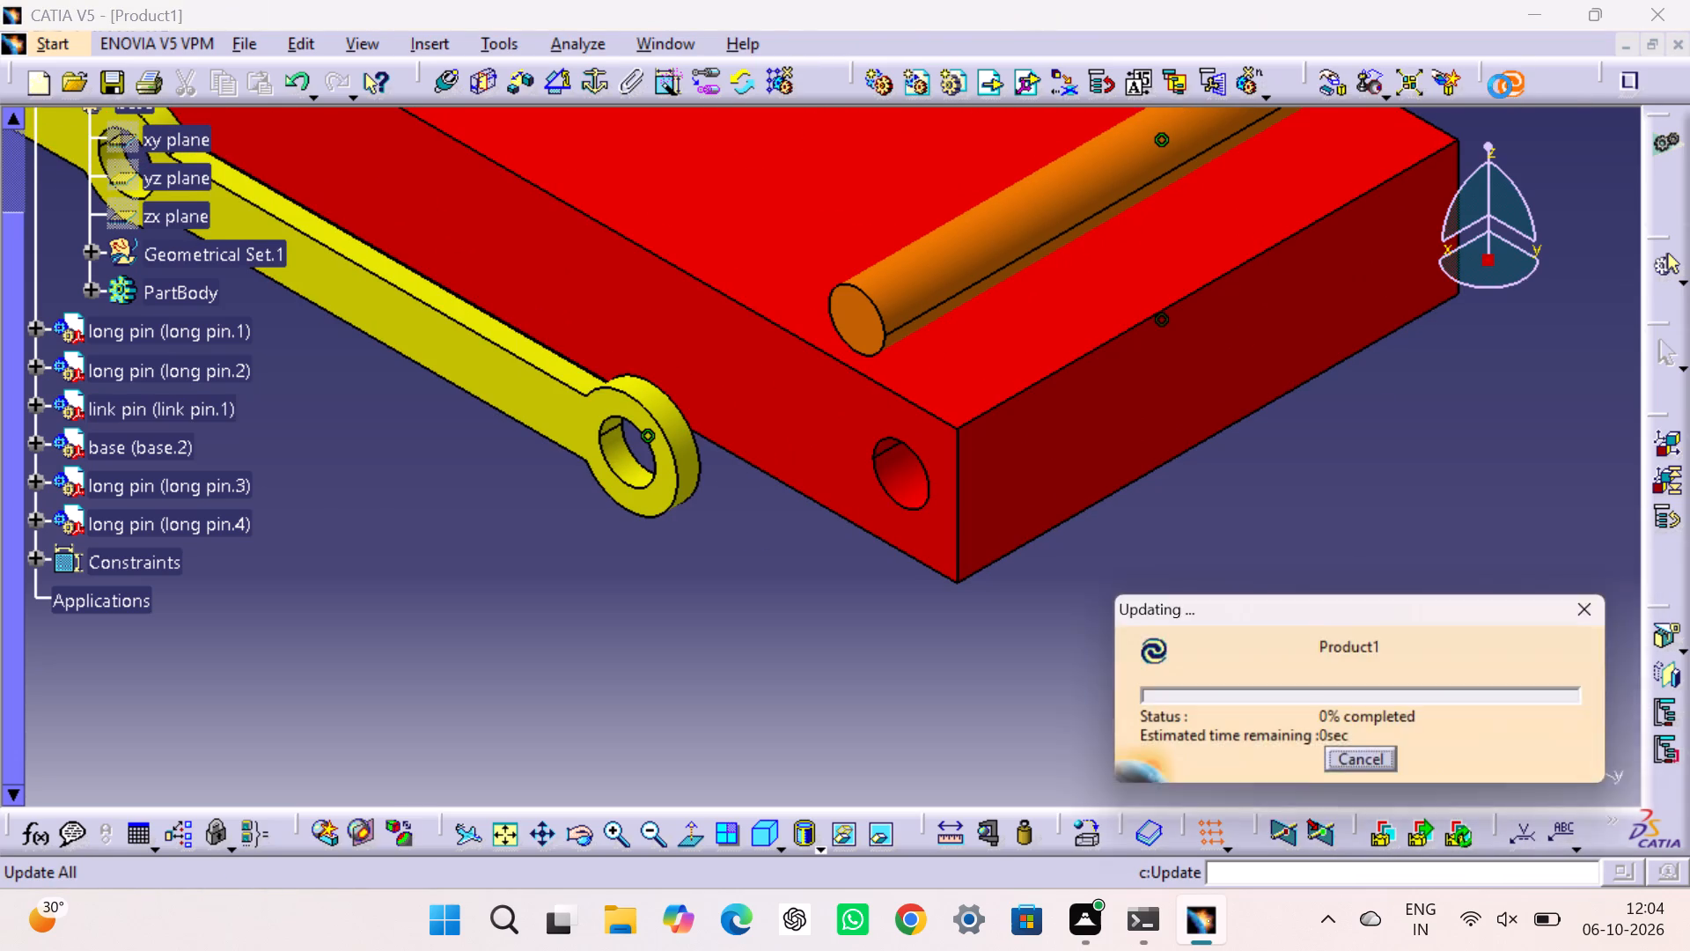
{"action": "left_click", "coordinate": [1283, 542]}
Add a coincidence constraint between the axis of the yellow link's opposite end hole and the axis of long pin.4 in the upper base's slot.
{"action": "middle_click_drag", "start_coordinate": [1145, 461], "coordinate": [1306, 549]}
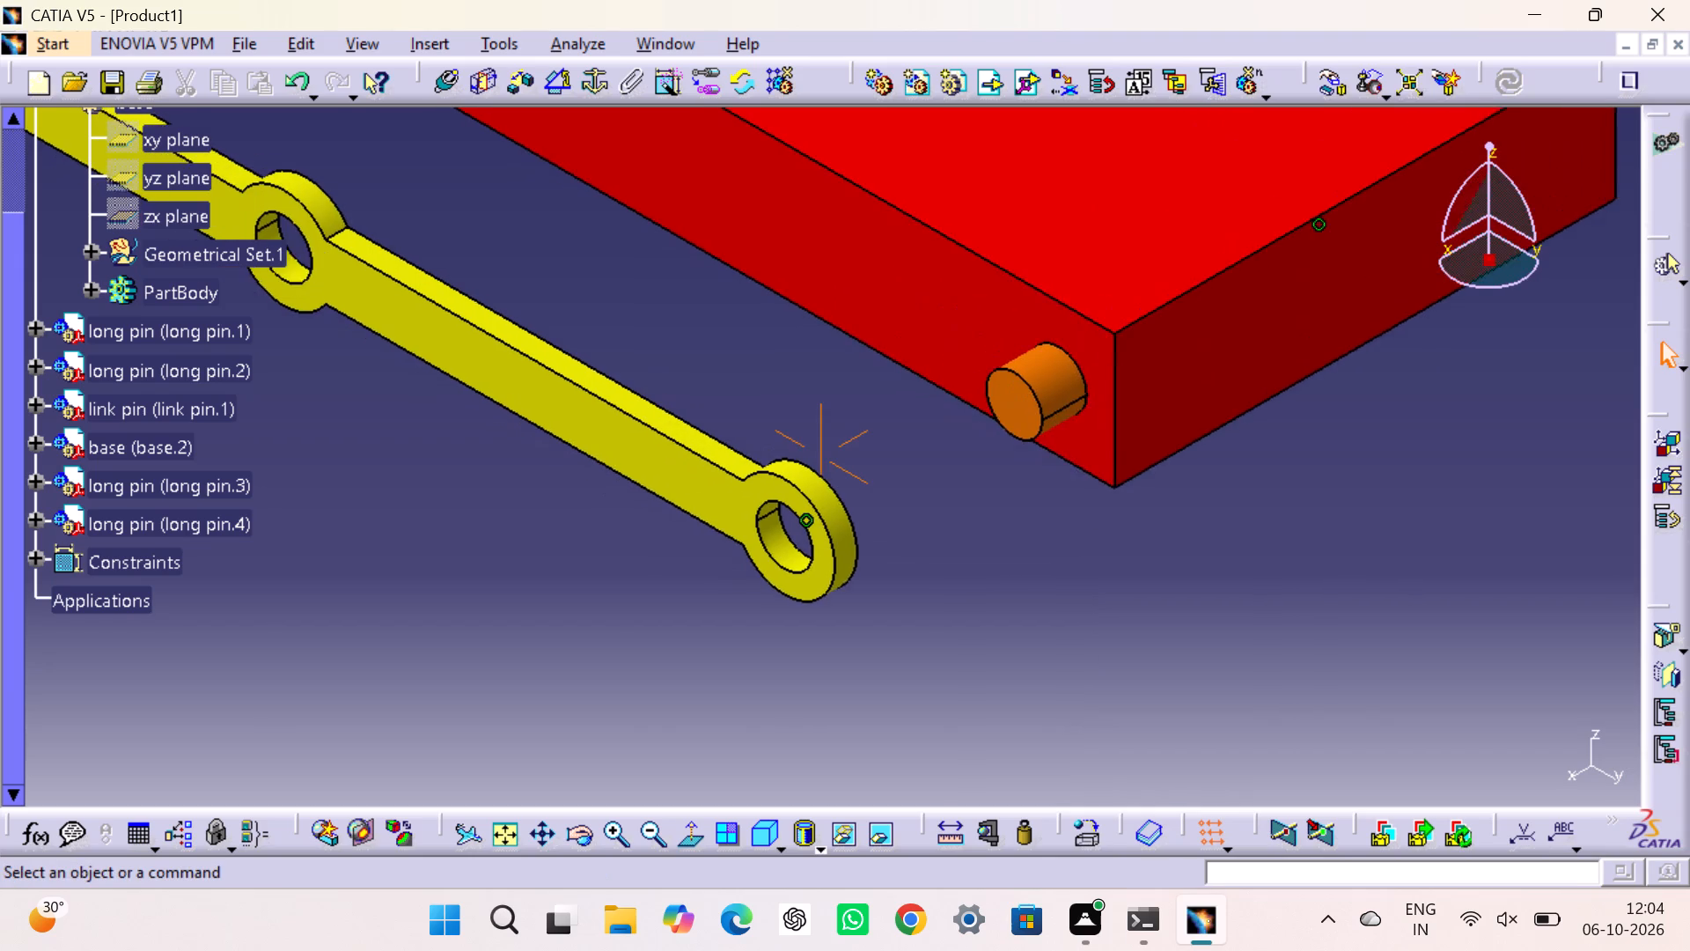
{"action": "middle_click_drag", "start_coordinate": [1306, 549], "coordinate": [1297, 506]}
{"action": "middle_click_drag", "start_coordinate": [966, 382], "coordinate": [1224, 725]}
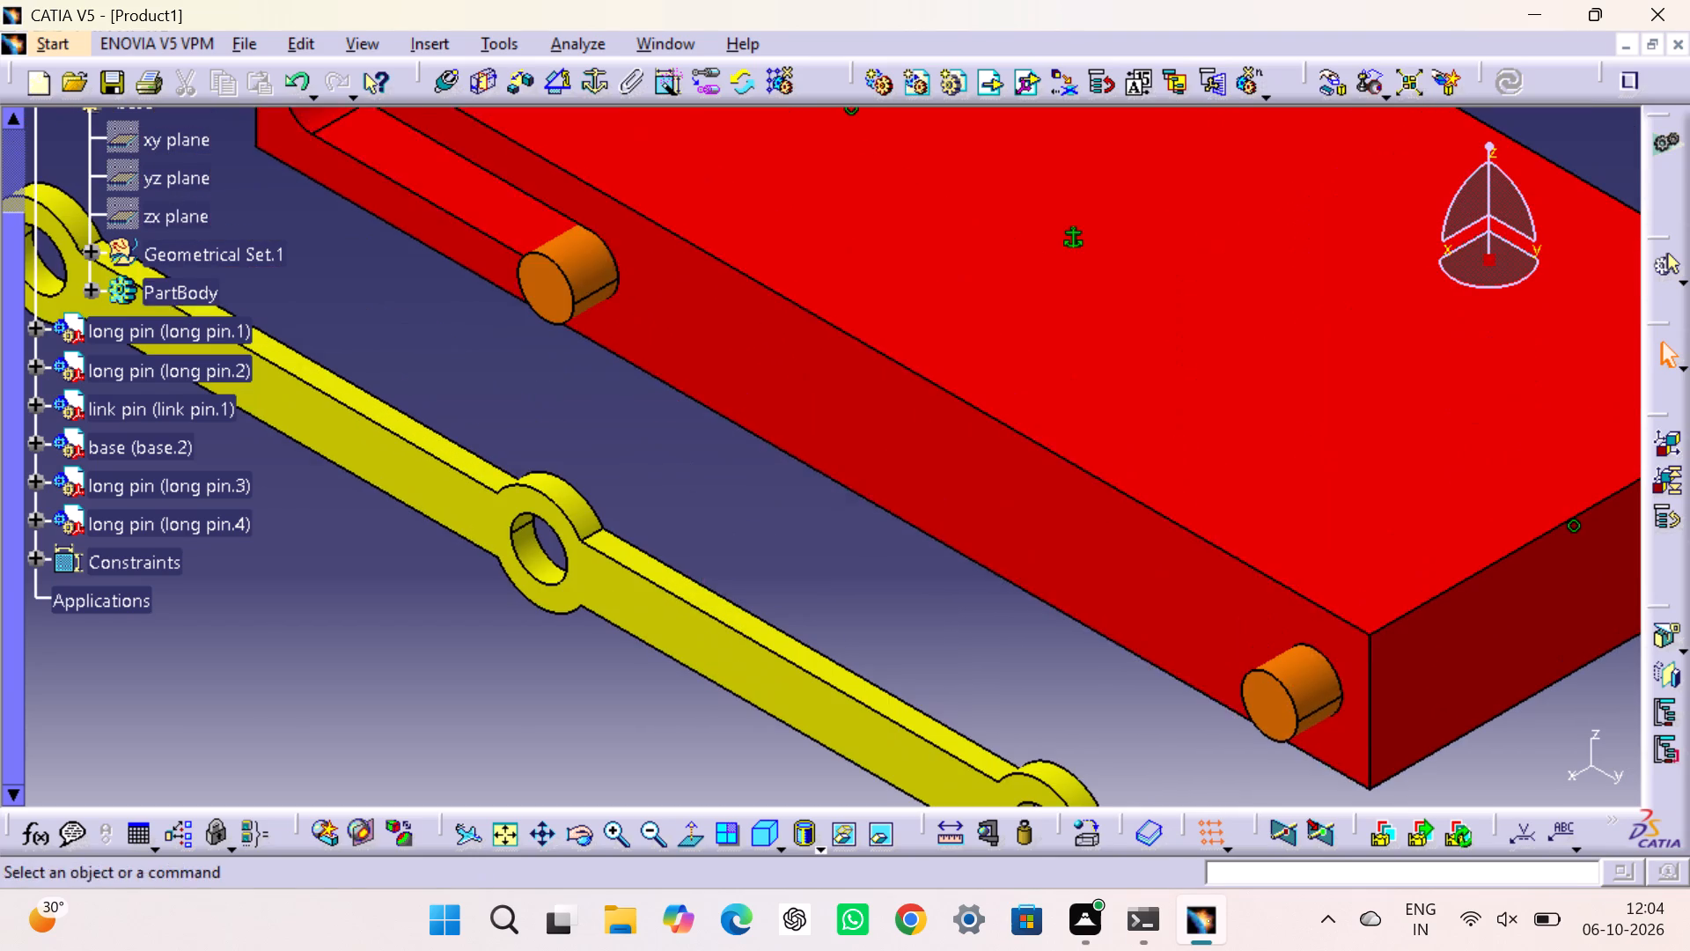
{"action": "middle_click_drag", "start_coordinate": [885, 526], "coordinate": [1426, 678]}
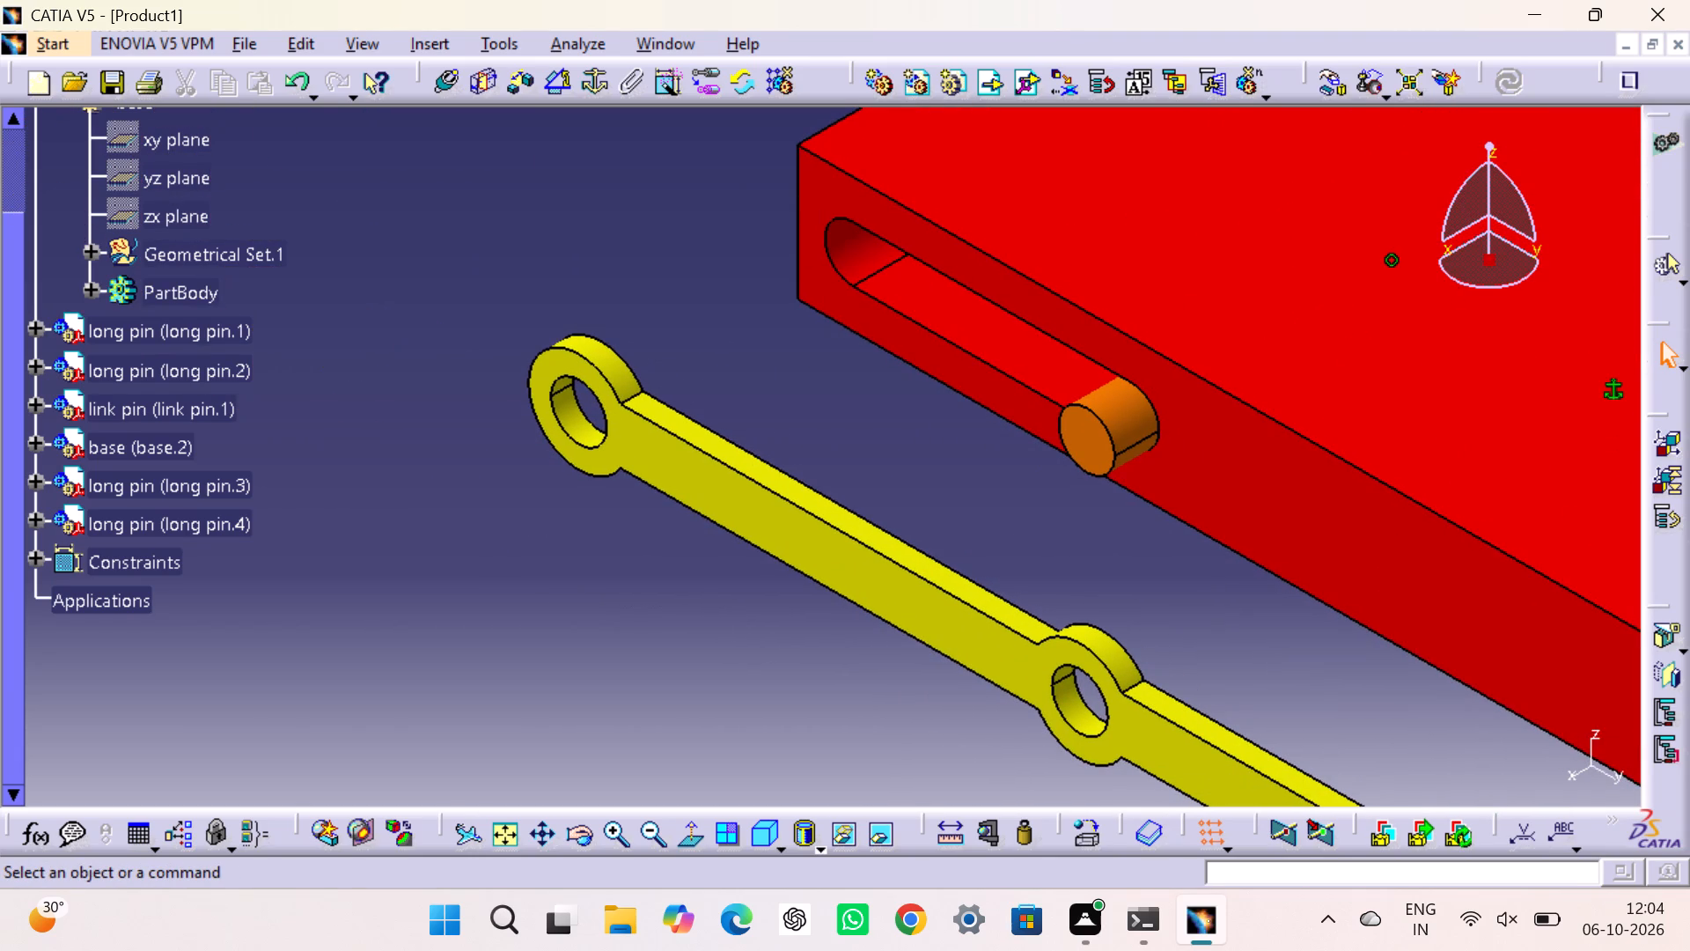
{"action": "left_click", "coordinate": [757, 368]}
{"action": "middle_click_drag", "start_coordinate": [769, 355], "coordinate": [719, 182]}
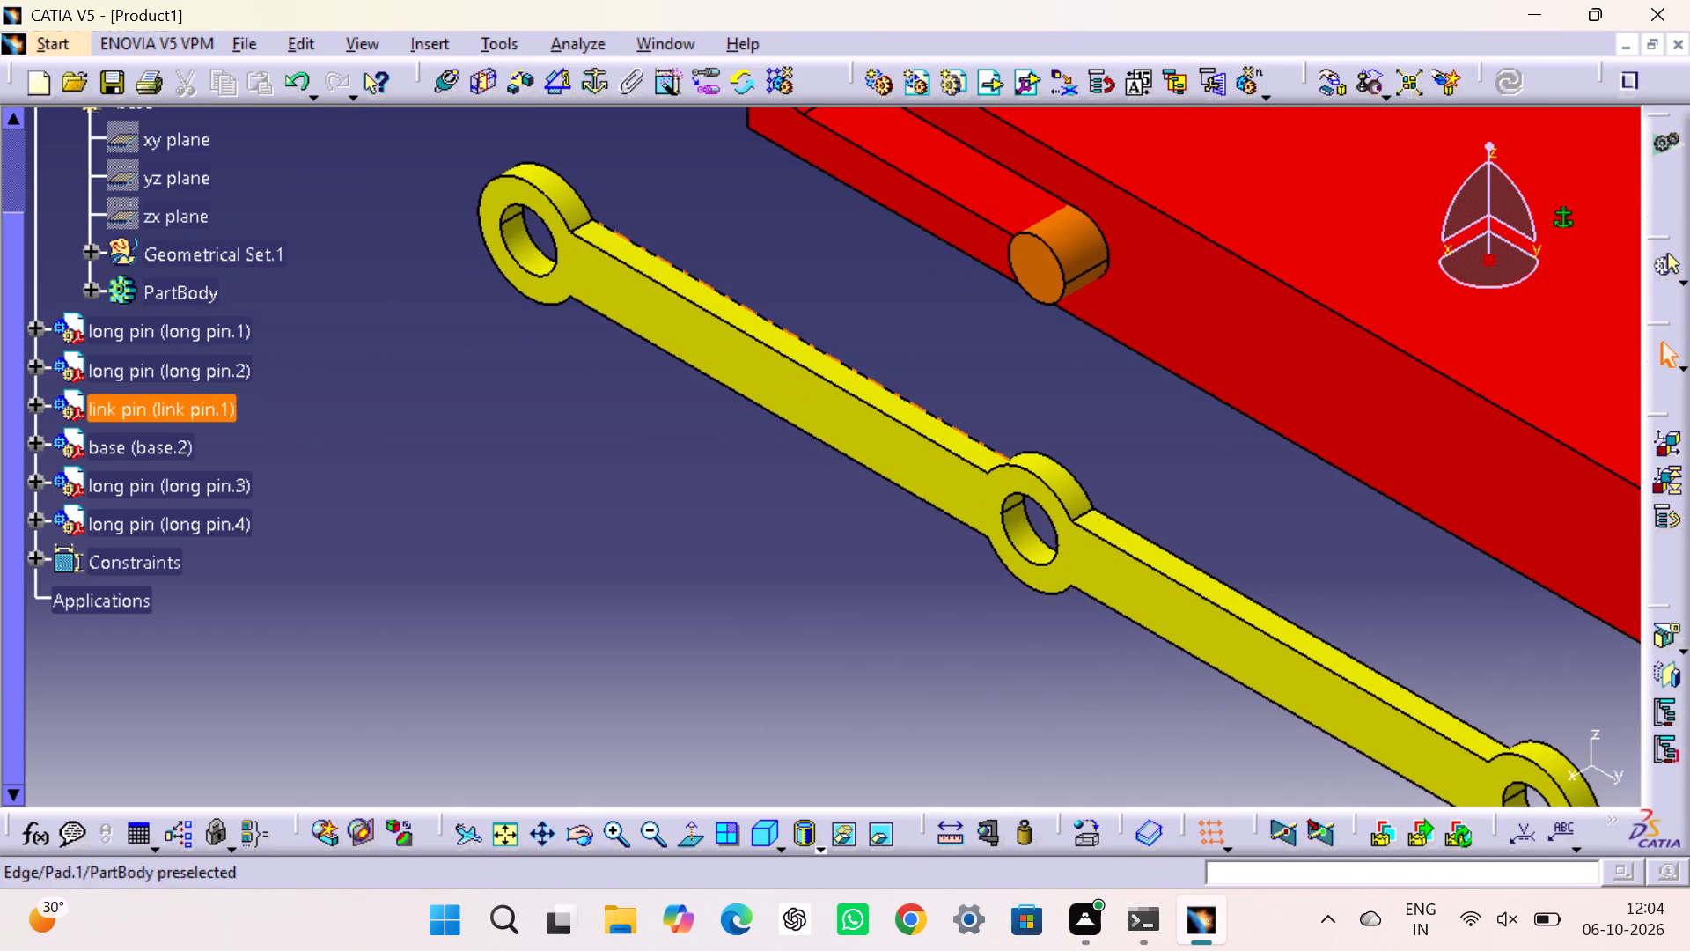
{"action": "middle_click_drag", "start_coordinate": [788, 563], "coordinate": [717, 496]}
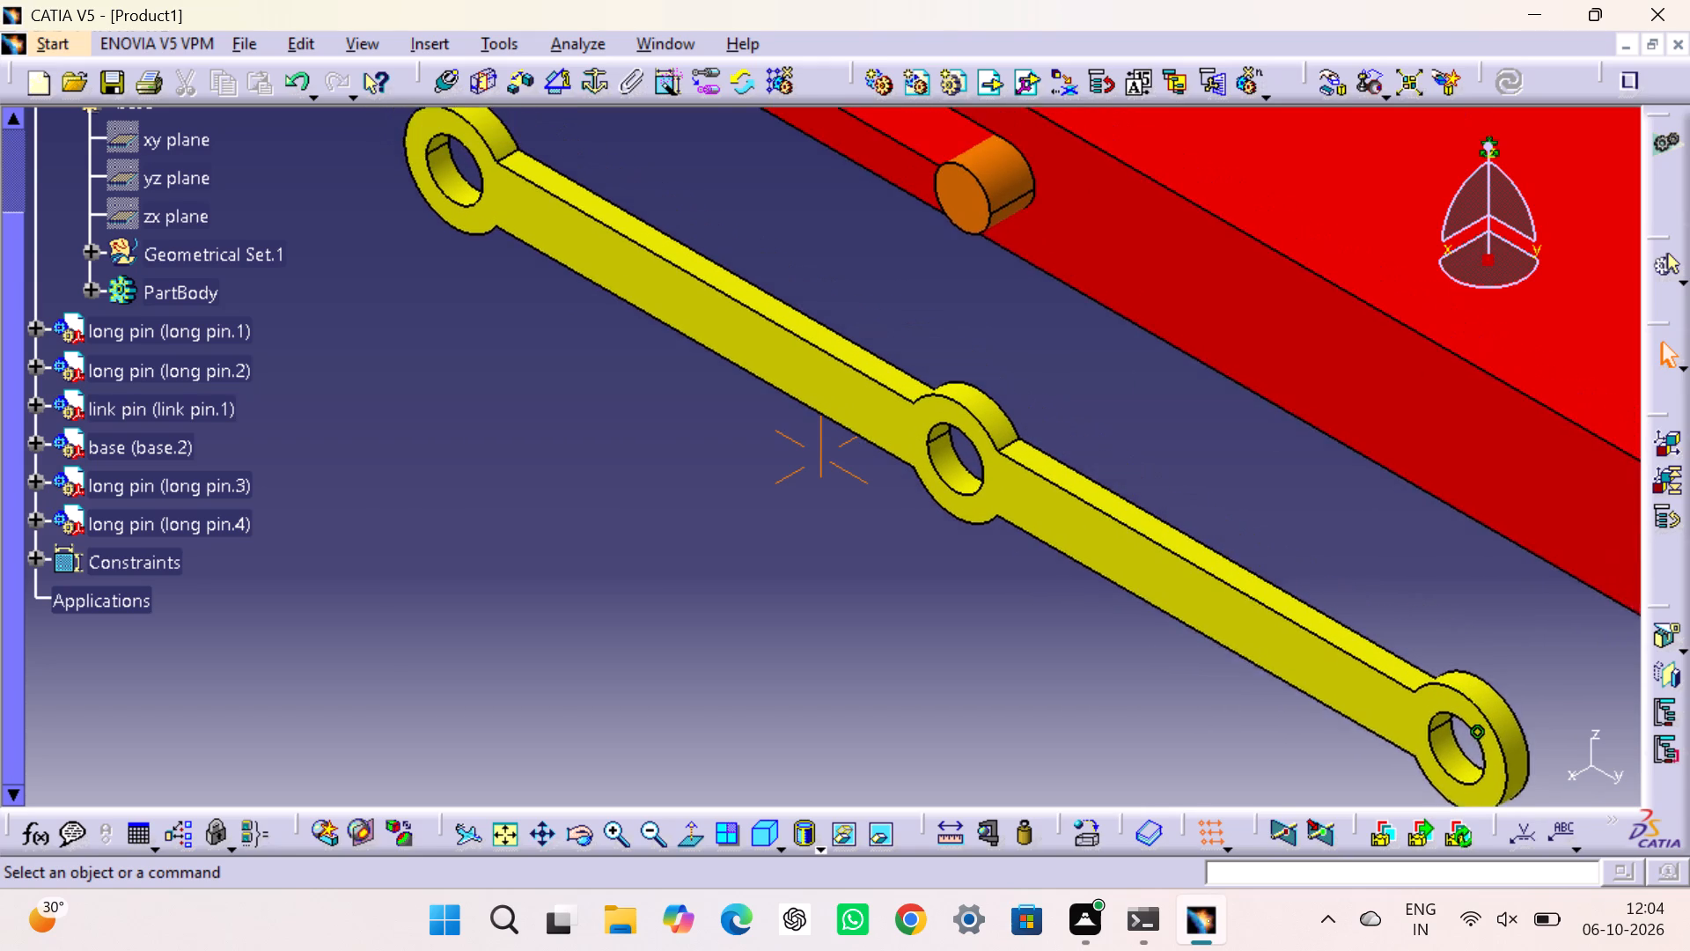
{"action": "middle_click_drag", "start_coordinate": [717, 496], "coordinate": [726, 622]}
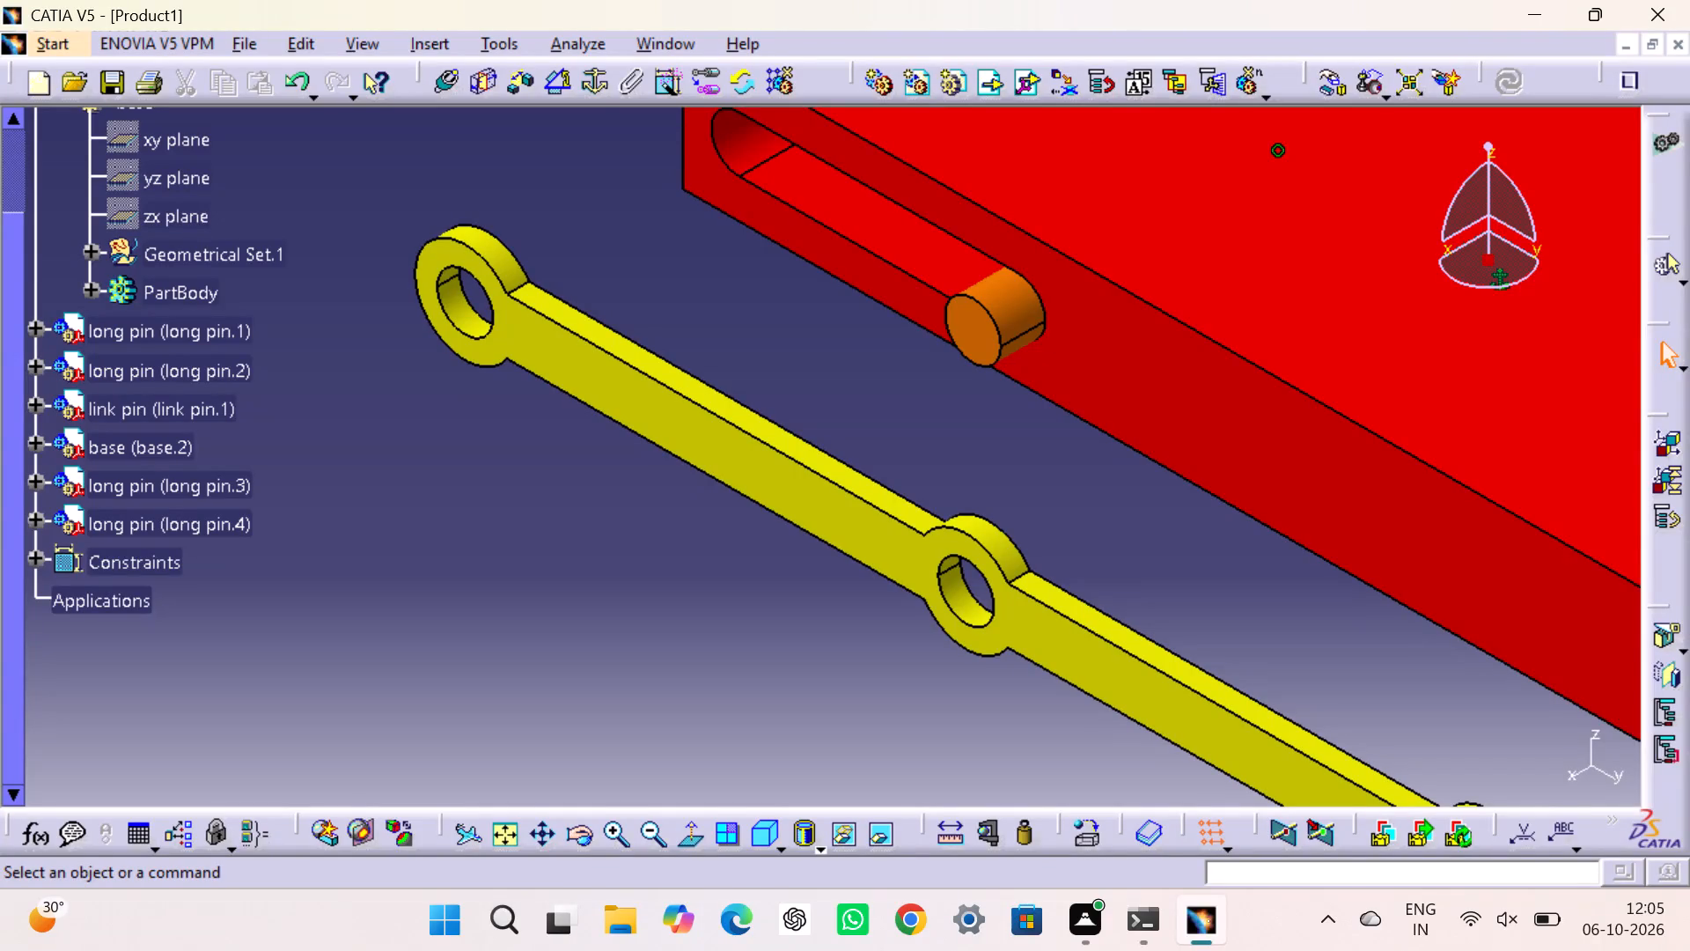
{"action": "left_click", "coordinate": [452, 76]}
{"action": "left_click", "coordinate": [465, 301]}
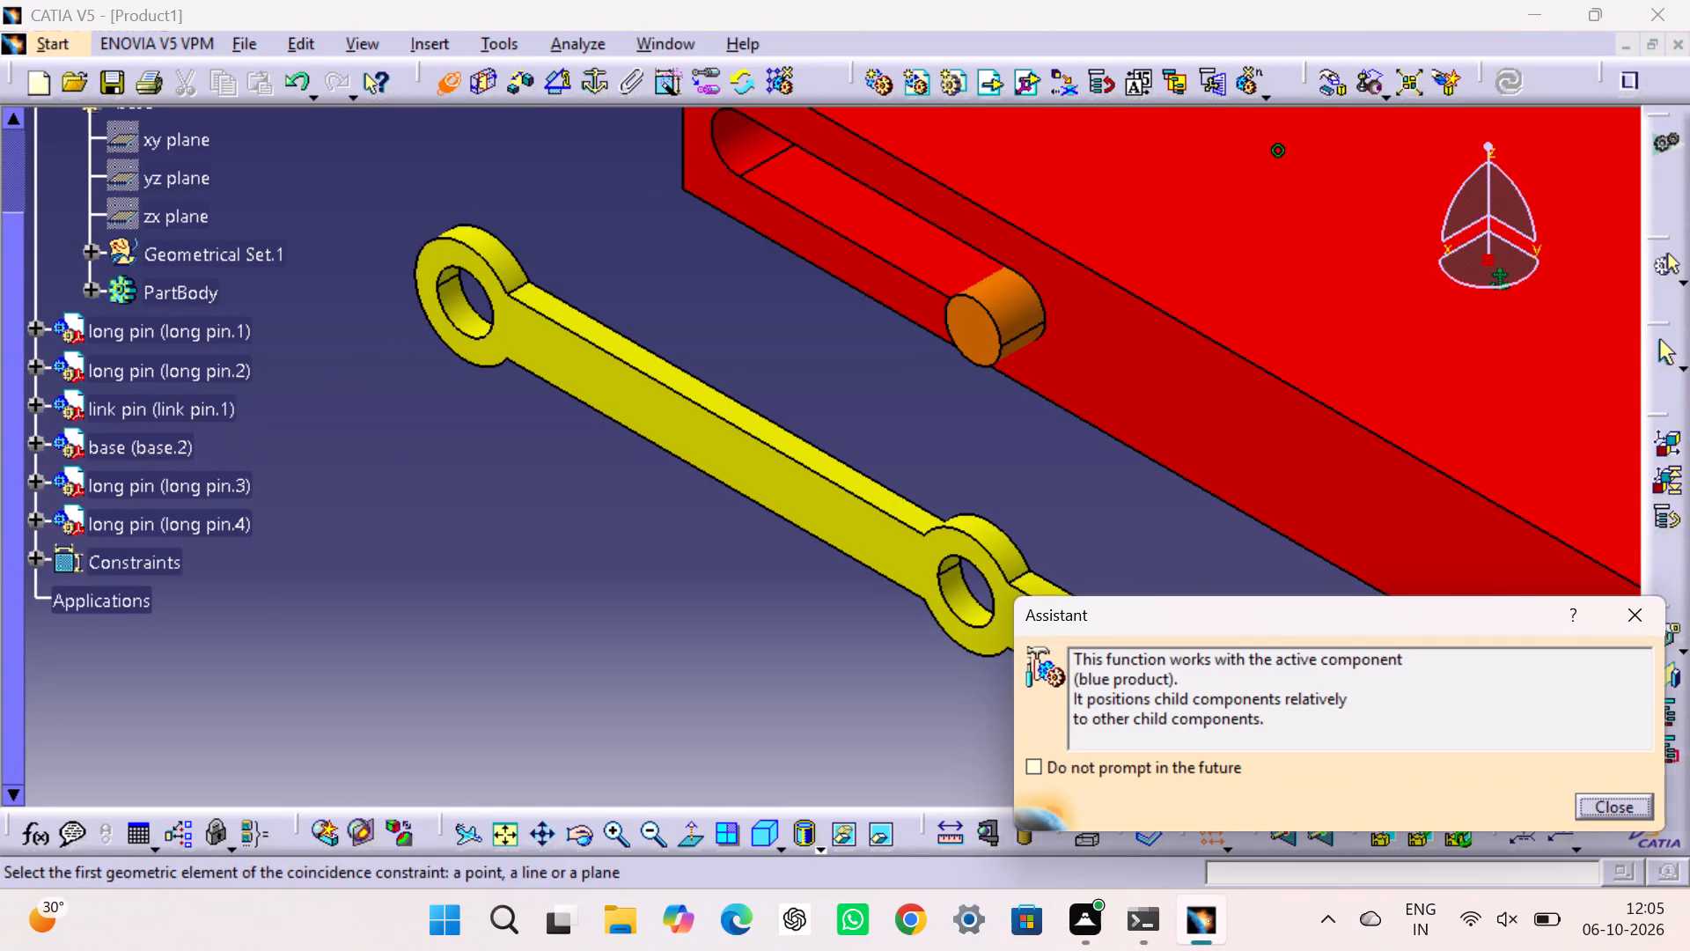
{"action": "left_click", "coordinate": [457, 313]}
{"action": "scroll", "coordinate": [694, 259], "scroll_direction": "down", "scroll_amount": 1}
{"action": "middle_click_drag", "start_coordinate": [693, 262], "coordinate": [636, 409]}
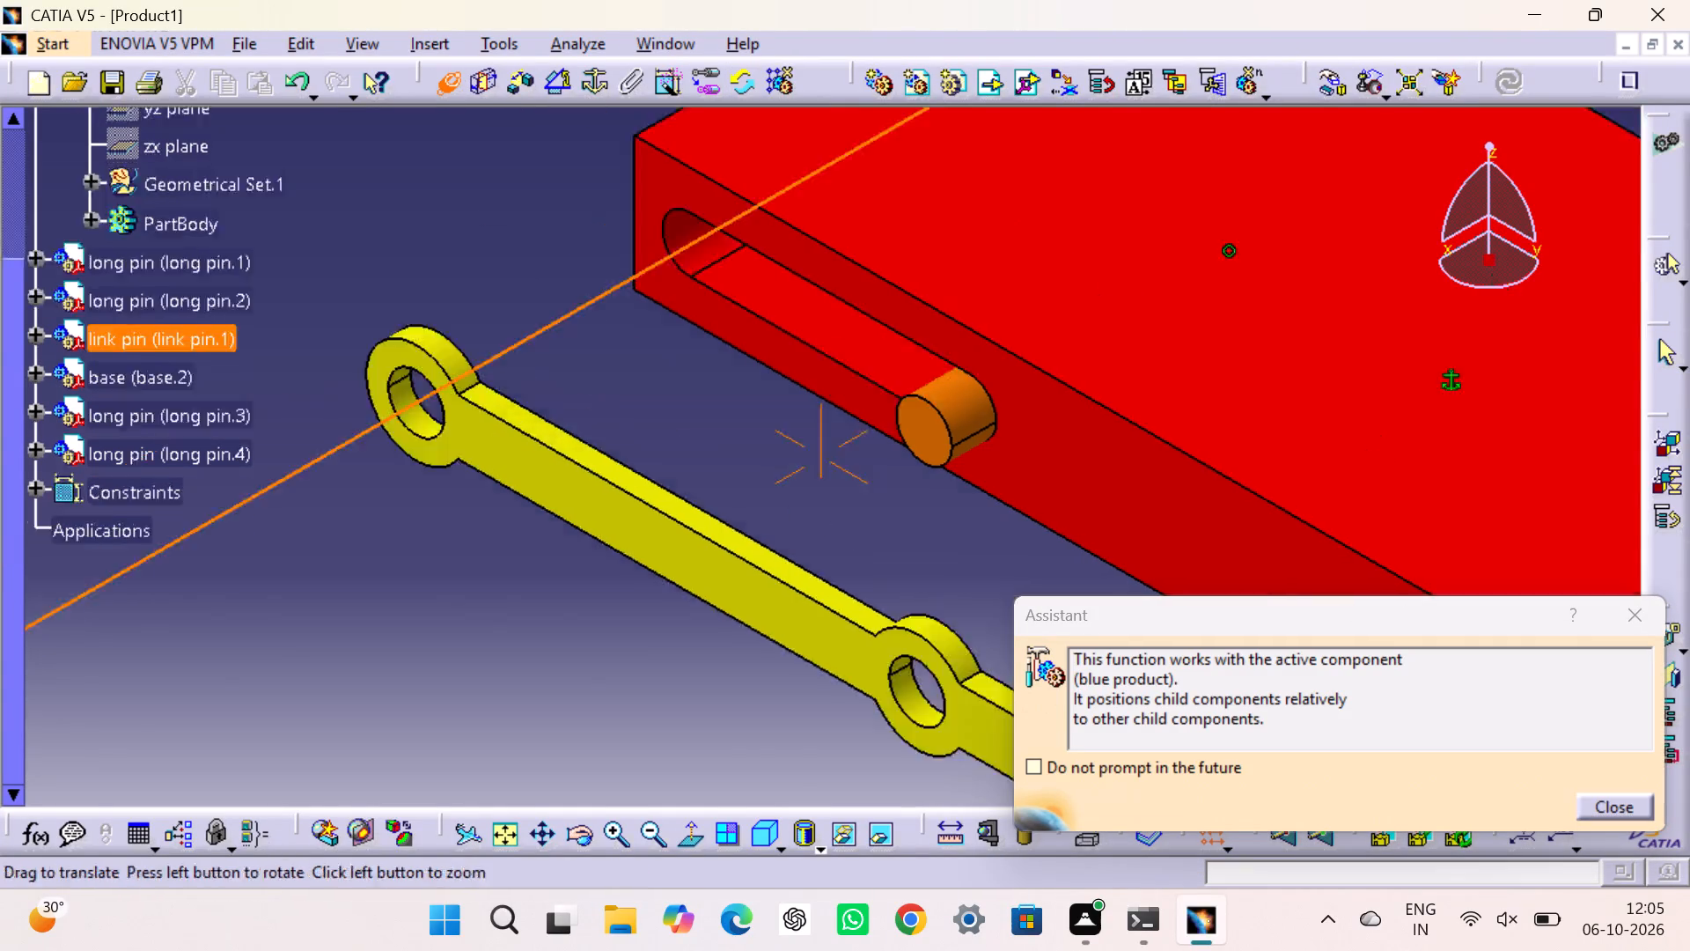
{"action": "middle_click_drag", "start_coordinate": [636, 409], "coordinate": [581, 545]}
{"action": "middle_click_drag", "start_coordinate": [954, 118], "coordinate": [501, 212]}
{"action": "middle_click_drag", "start_coordinate": [753, 549], "coordinate": [812, 631]}
{"action": "middle_click_drag", "start_coordinate": [685, 291], "coordinate": [843, 586]}
{"action": "left_click", "coordinate": [665, 272]}
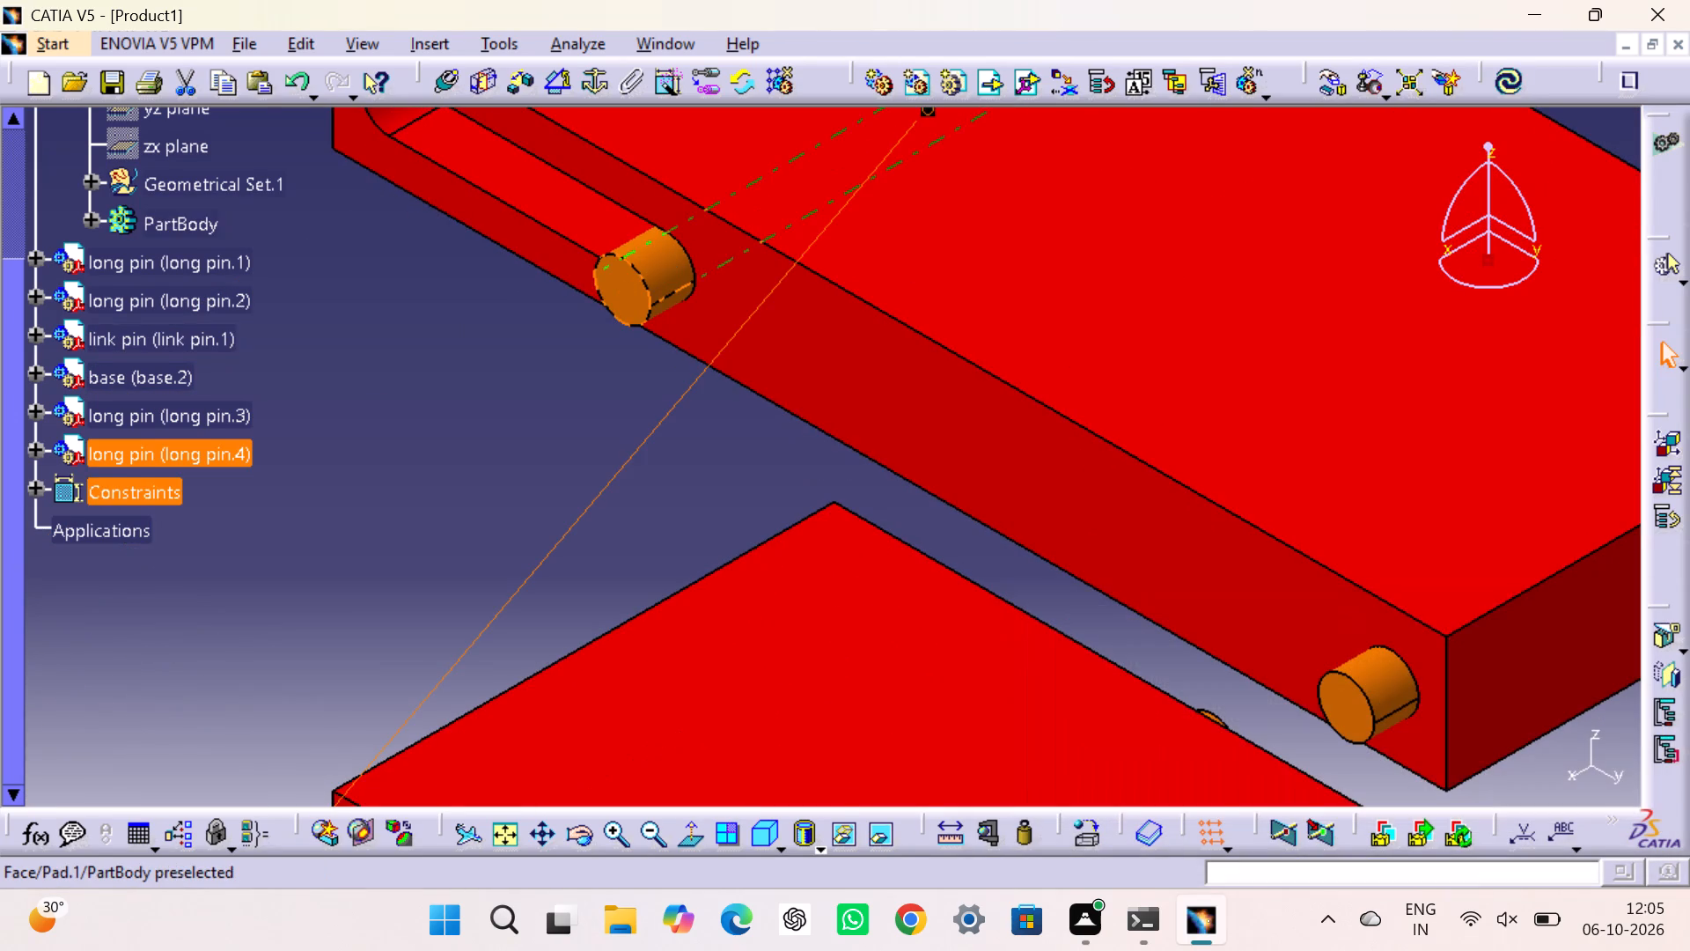
Update the assembly with the new link-to-long pin.4 coincidence and dismiss the update diagnosis.
{"action": "left_click", "coordinate": [1508, 91]}
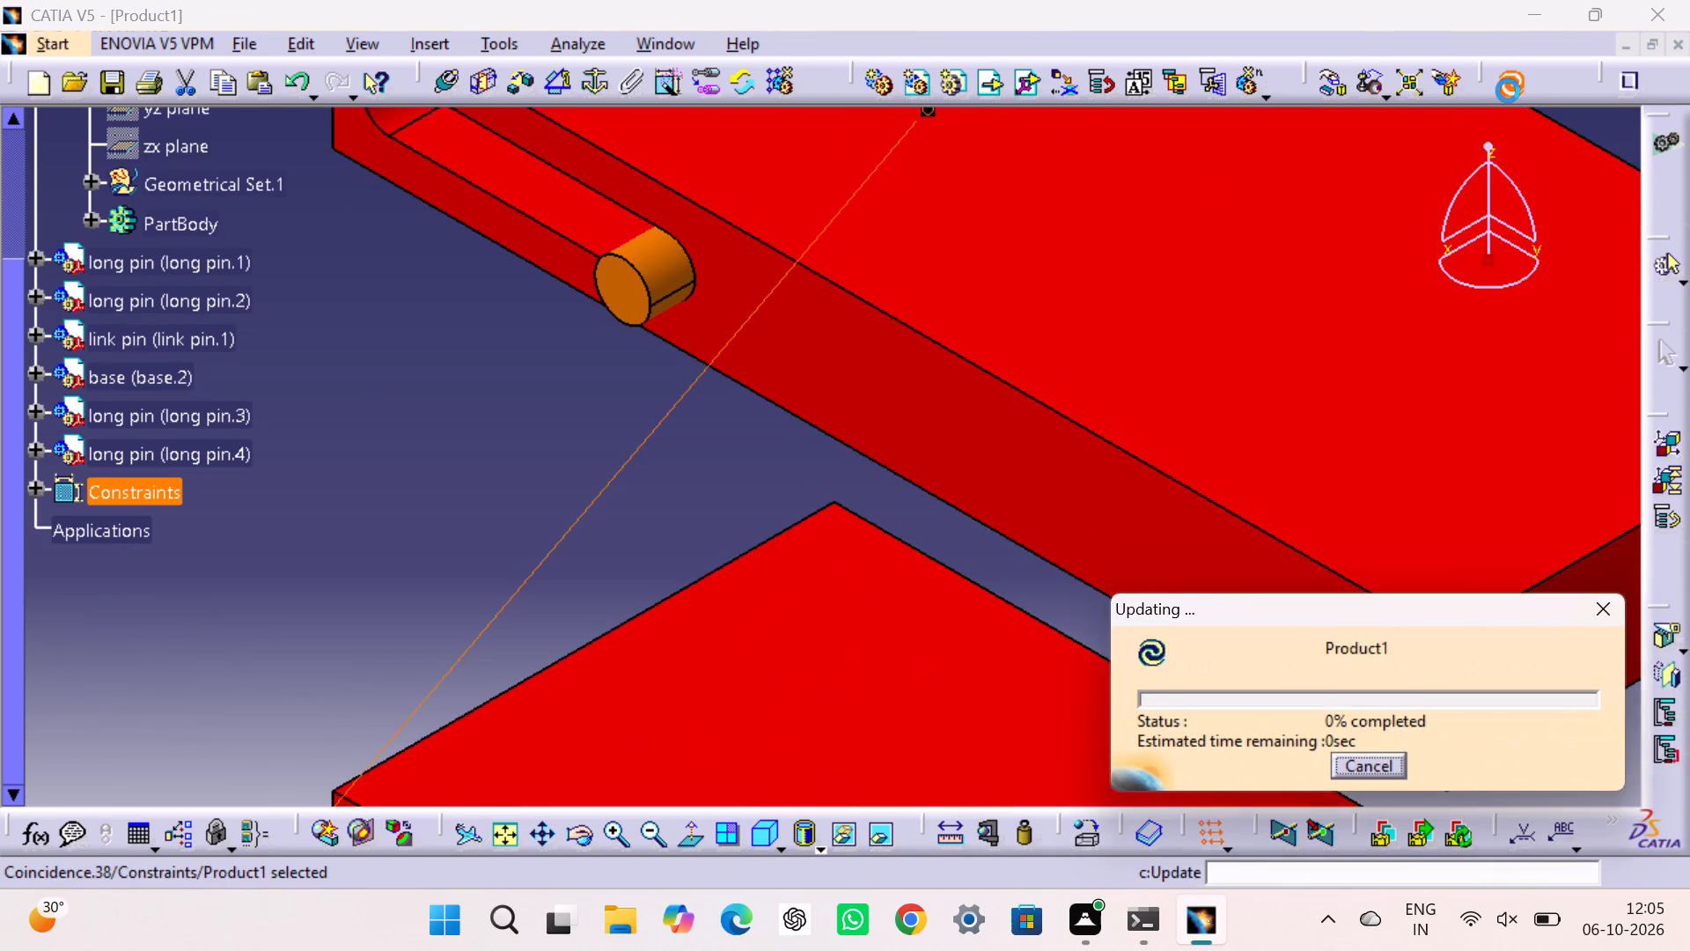
{"action": "left_click", "coordinate": [1573, 502]}
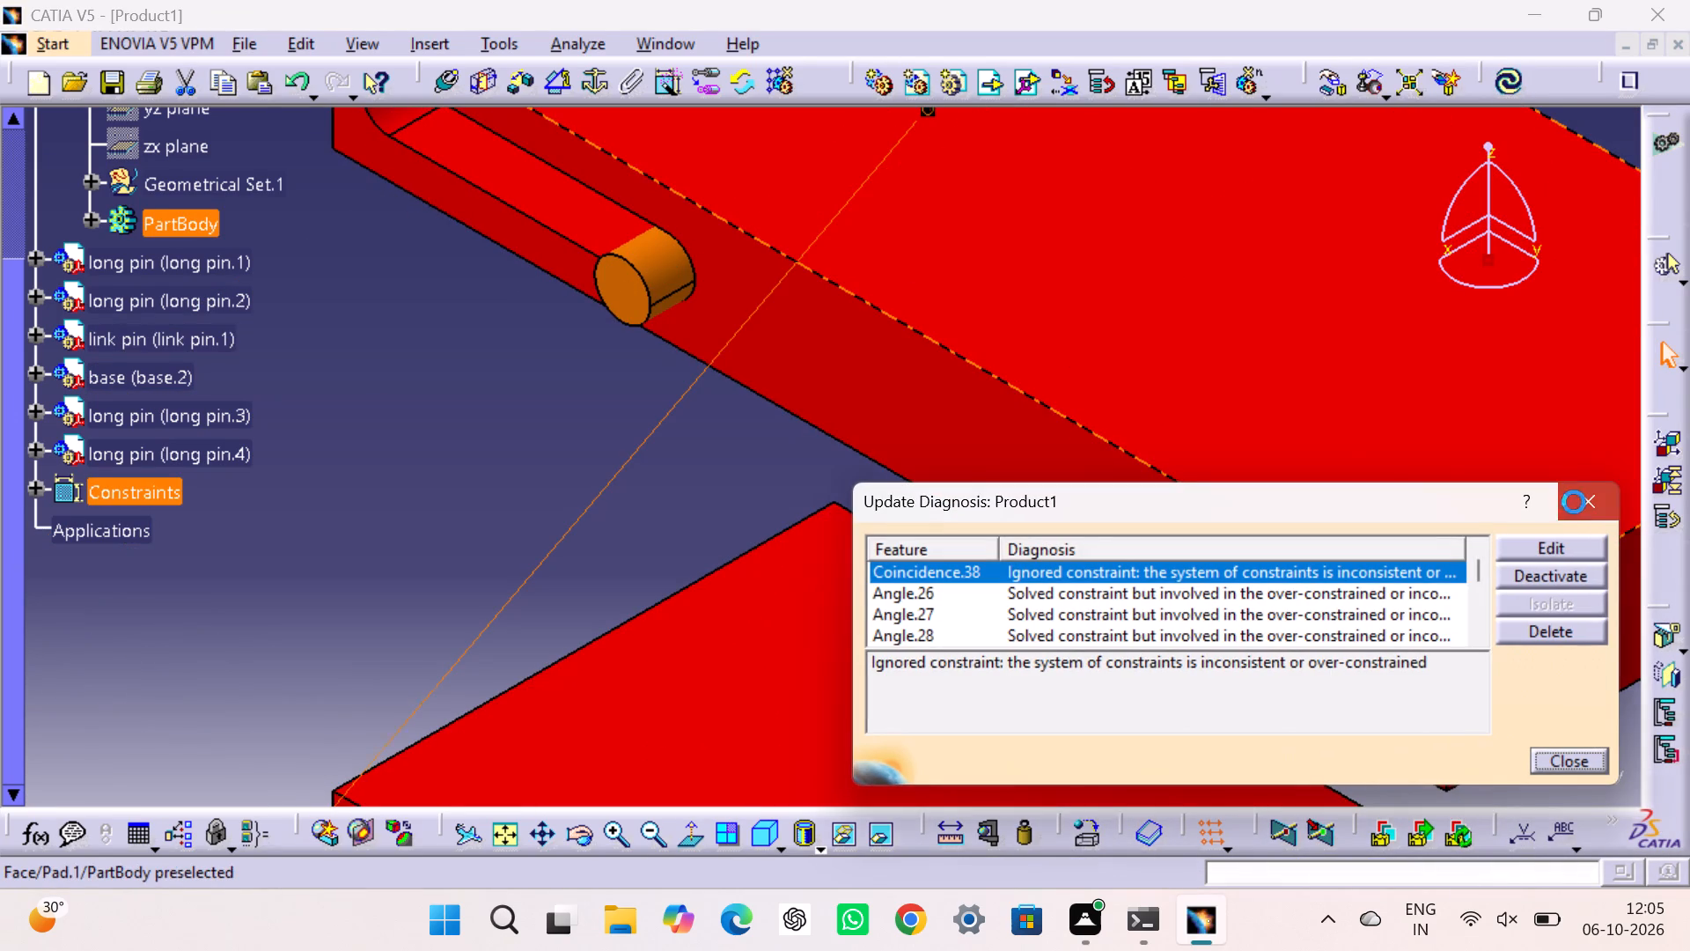
Delete the yellow link (link pin.1) from the product and update the assembly.
{"action": "middle_click_drag", "start_coordinate": [1149, 439], "coordinate": [1147, 110]}
{"action": "middle_click_drag", "start_coordinate": [1072, 405], "coordinate": [1094, 189]}
{"action": "middle_click_drag", "start_coordinate": [1061, 423], "coordinate": [1061, 242]}
{"action": "middle_click_drag", "start_coordinate": [1106, 402], "coordinate": [1101, 253]}
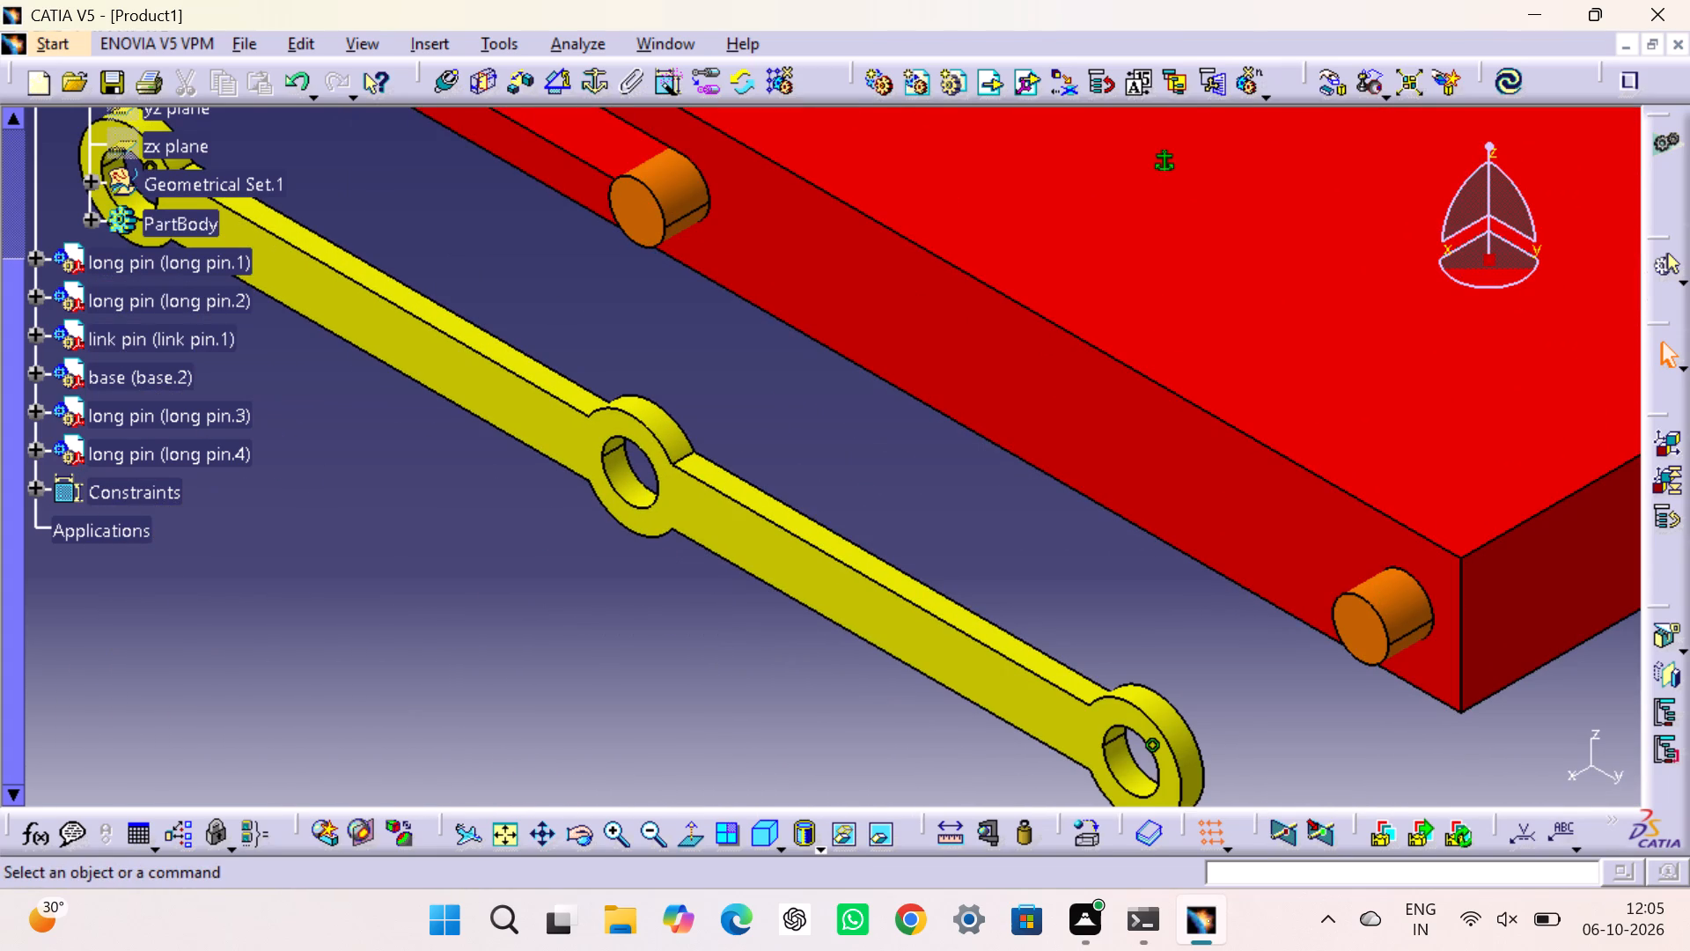
{"action": "right_click", "coordinate": [811, 587]}
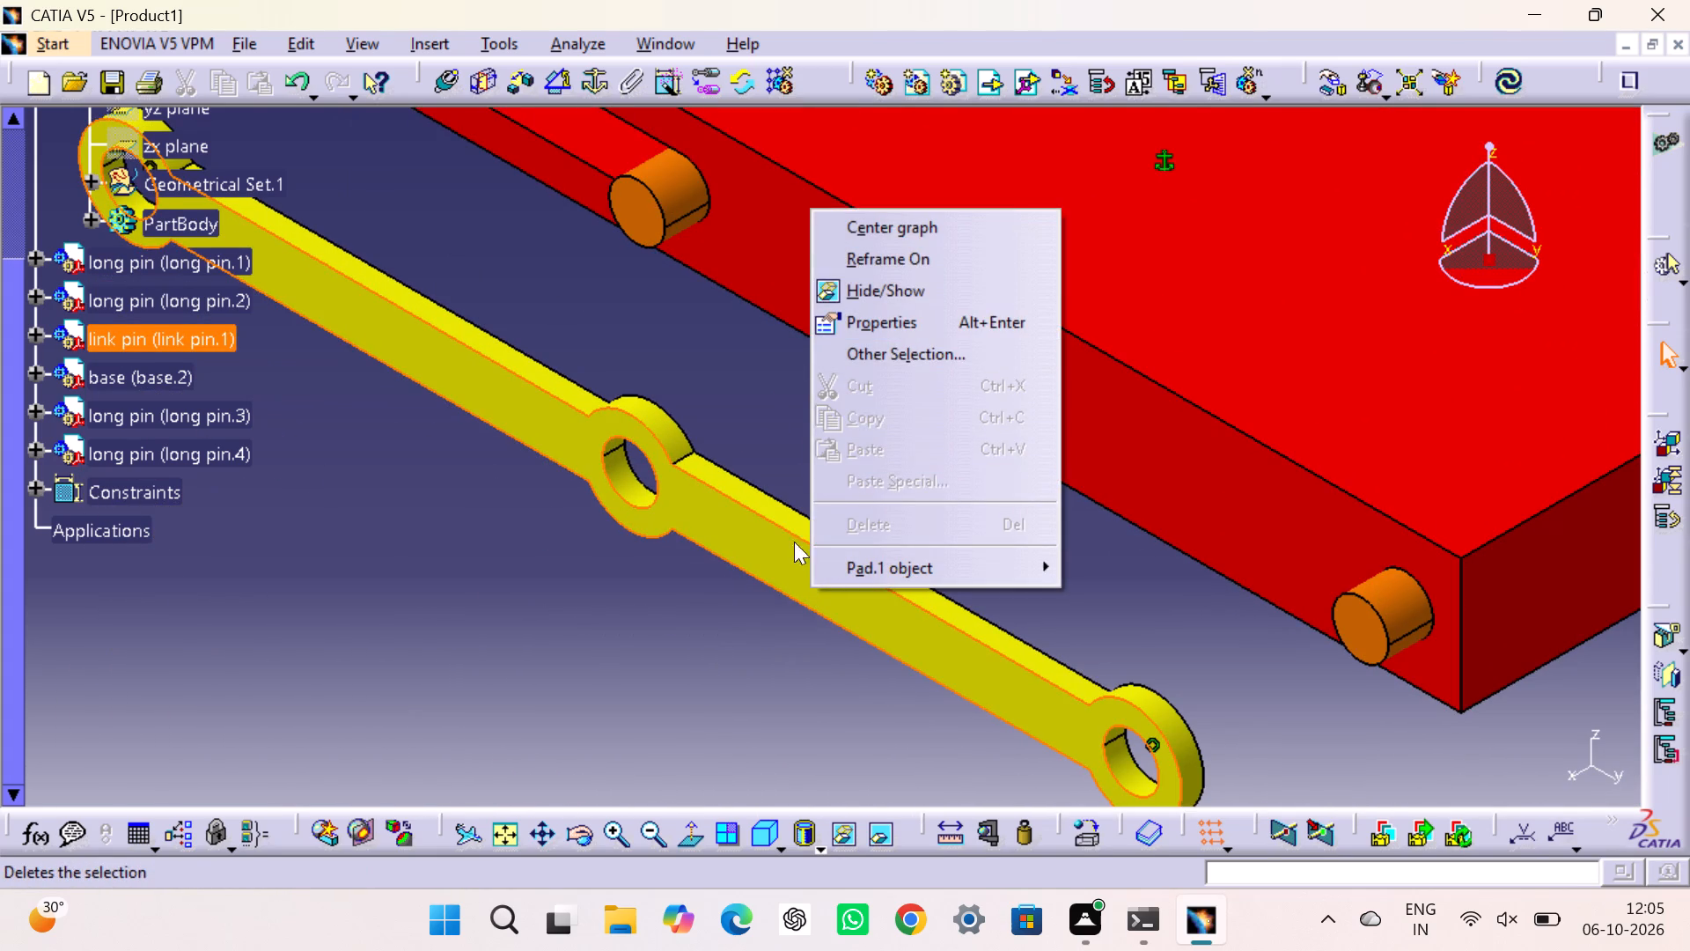
{"action": "left_click", "coordinate": [439, 585]}
{"action": "right_click", "coordinate": [158, 337]}
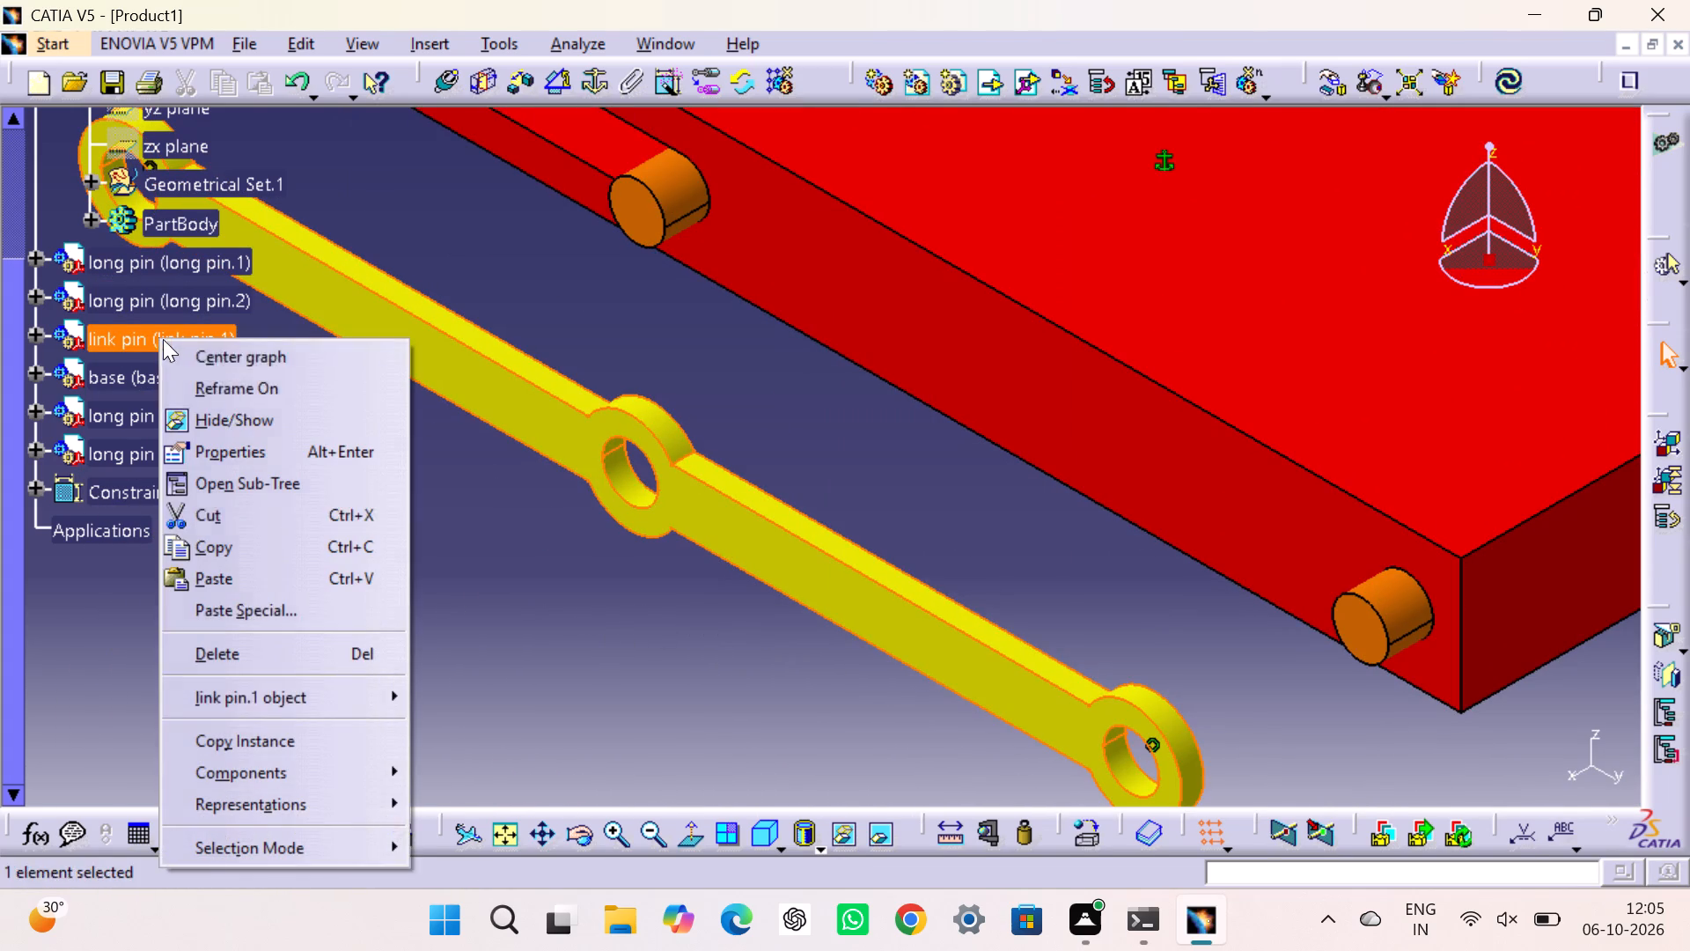
{"action": "left_click", "coordinate": [268, 661]}
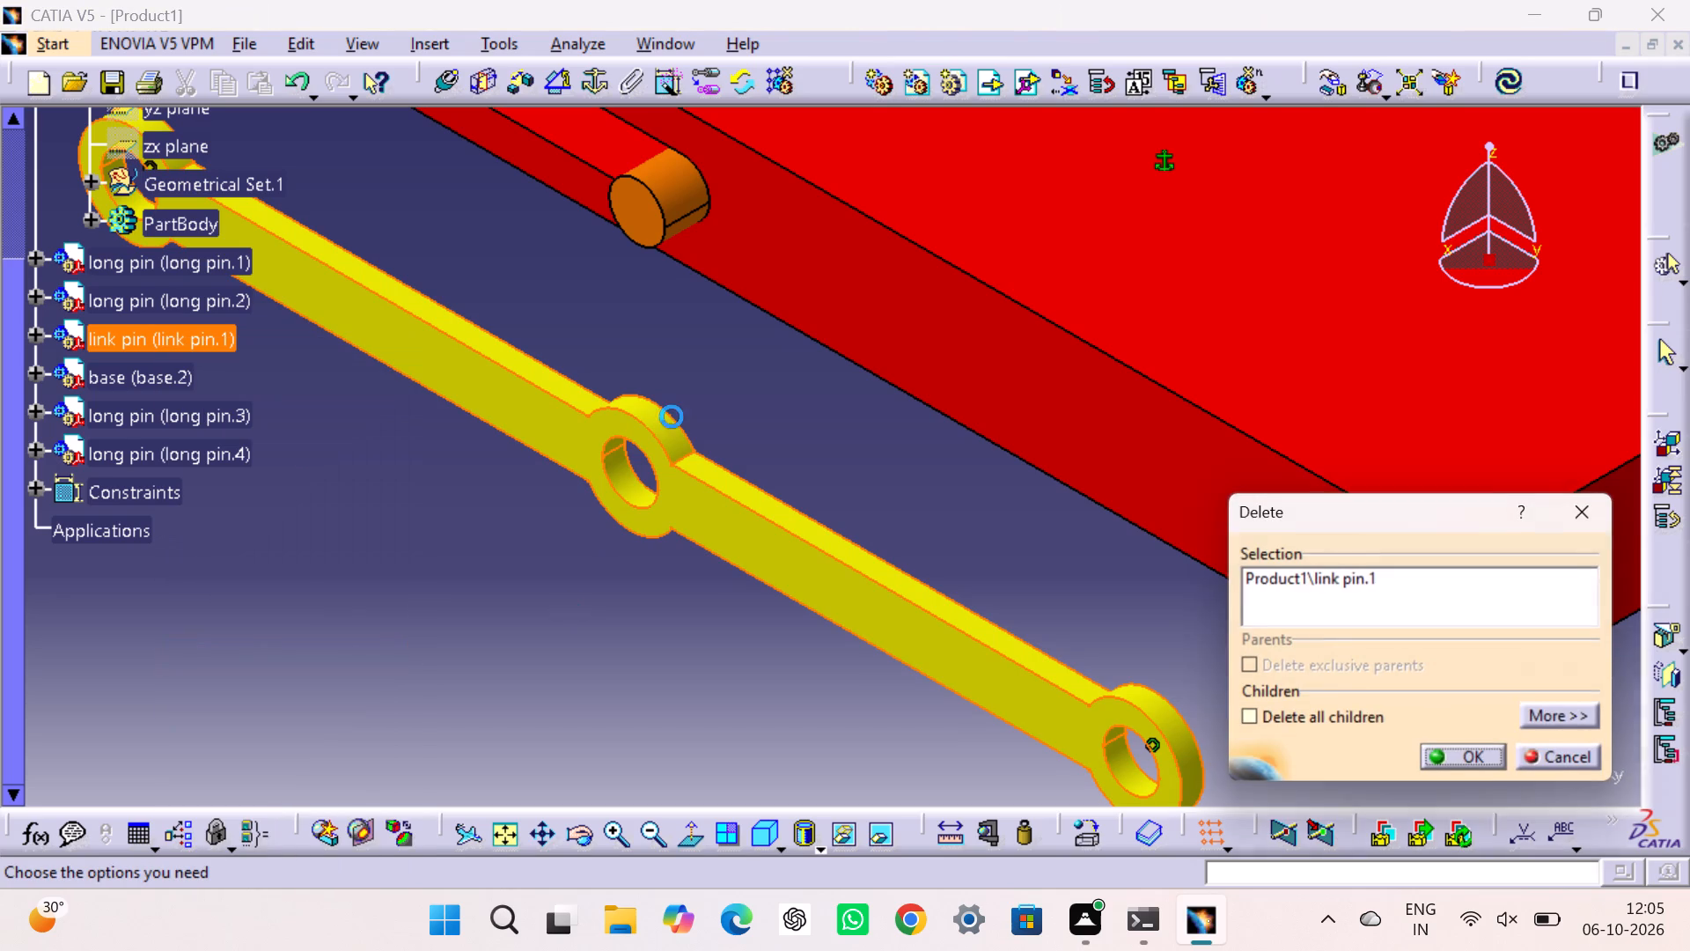
{"action": "left_click", "coordinate": [1477, 756]}
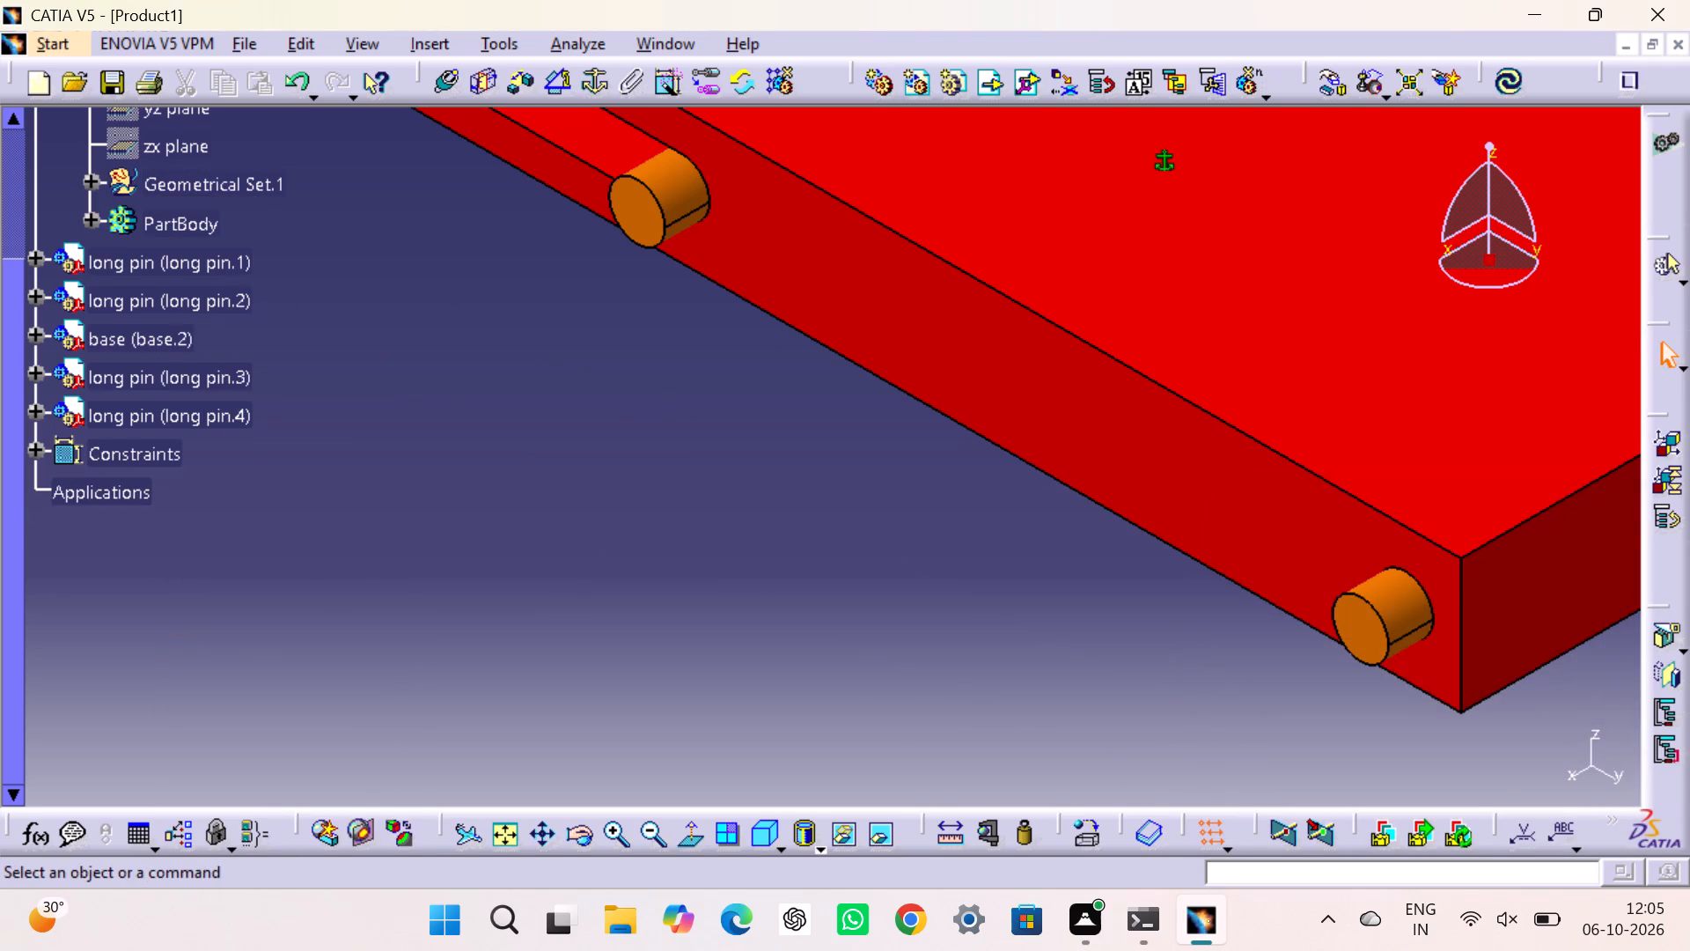
{"action": "left_click", "coordinate": [805, 495]}
{"action": "middle_click_drag", "start_coordinate": [807, 494], "coordinate": [836, 568]}
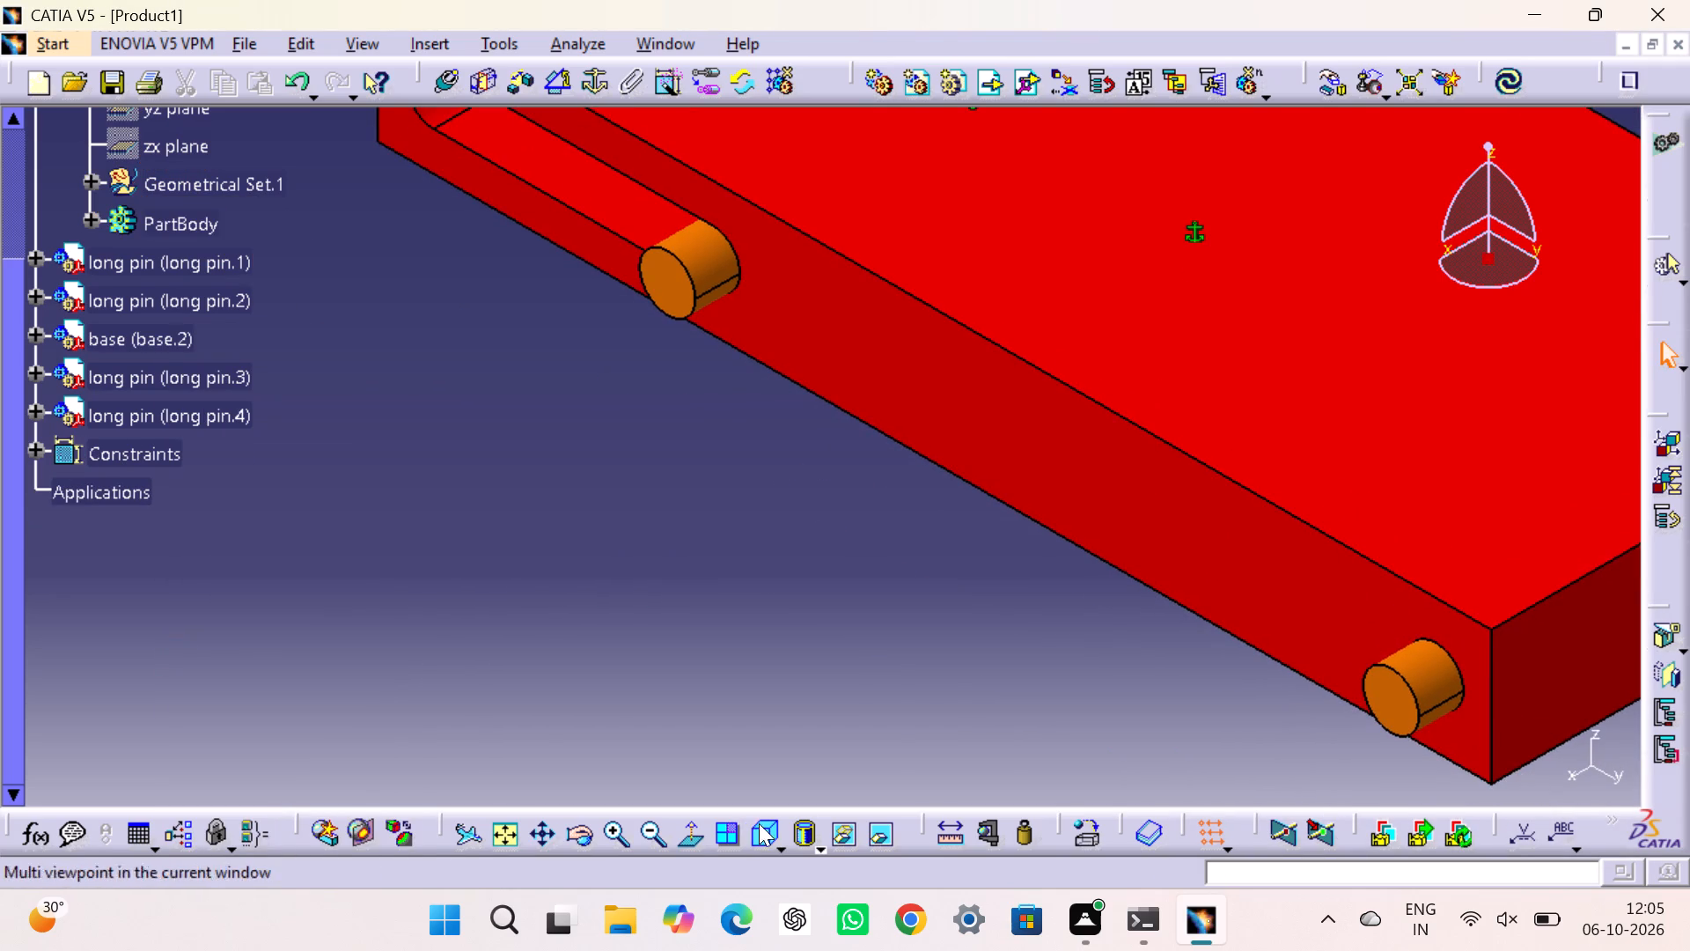
{"action": "left_click", "coordinate": [764, 836]}
{"action": "left_click", "coordinate": [510, 830]}
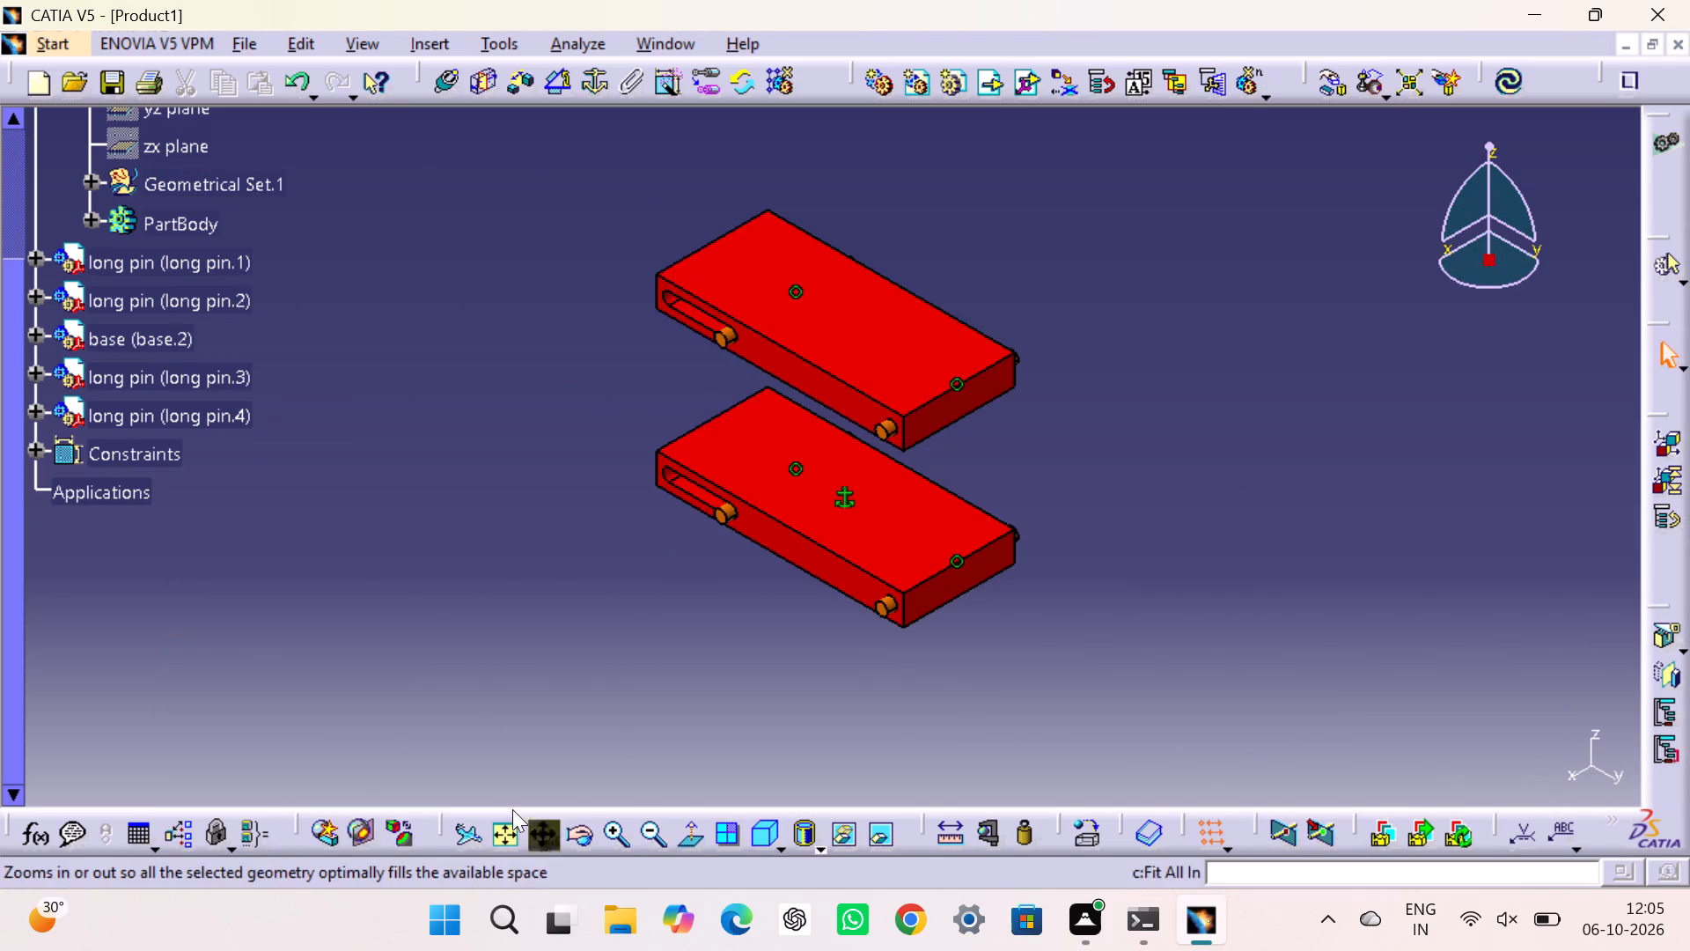
{"action": "left_click_drag", "start_coordinate": [1107, 629], "coordinate": [1105, 607]}
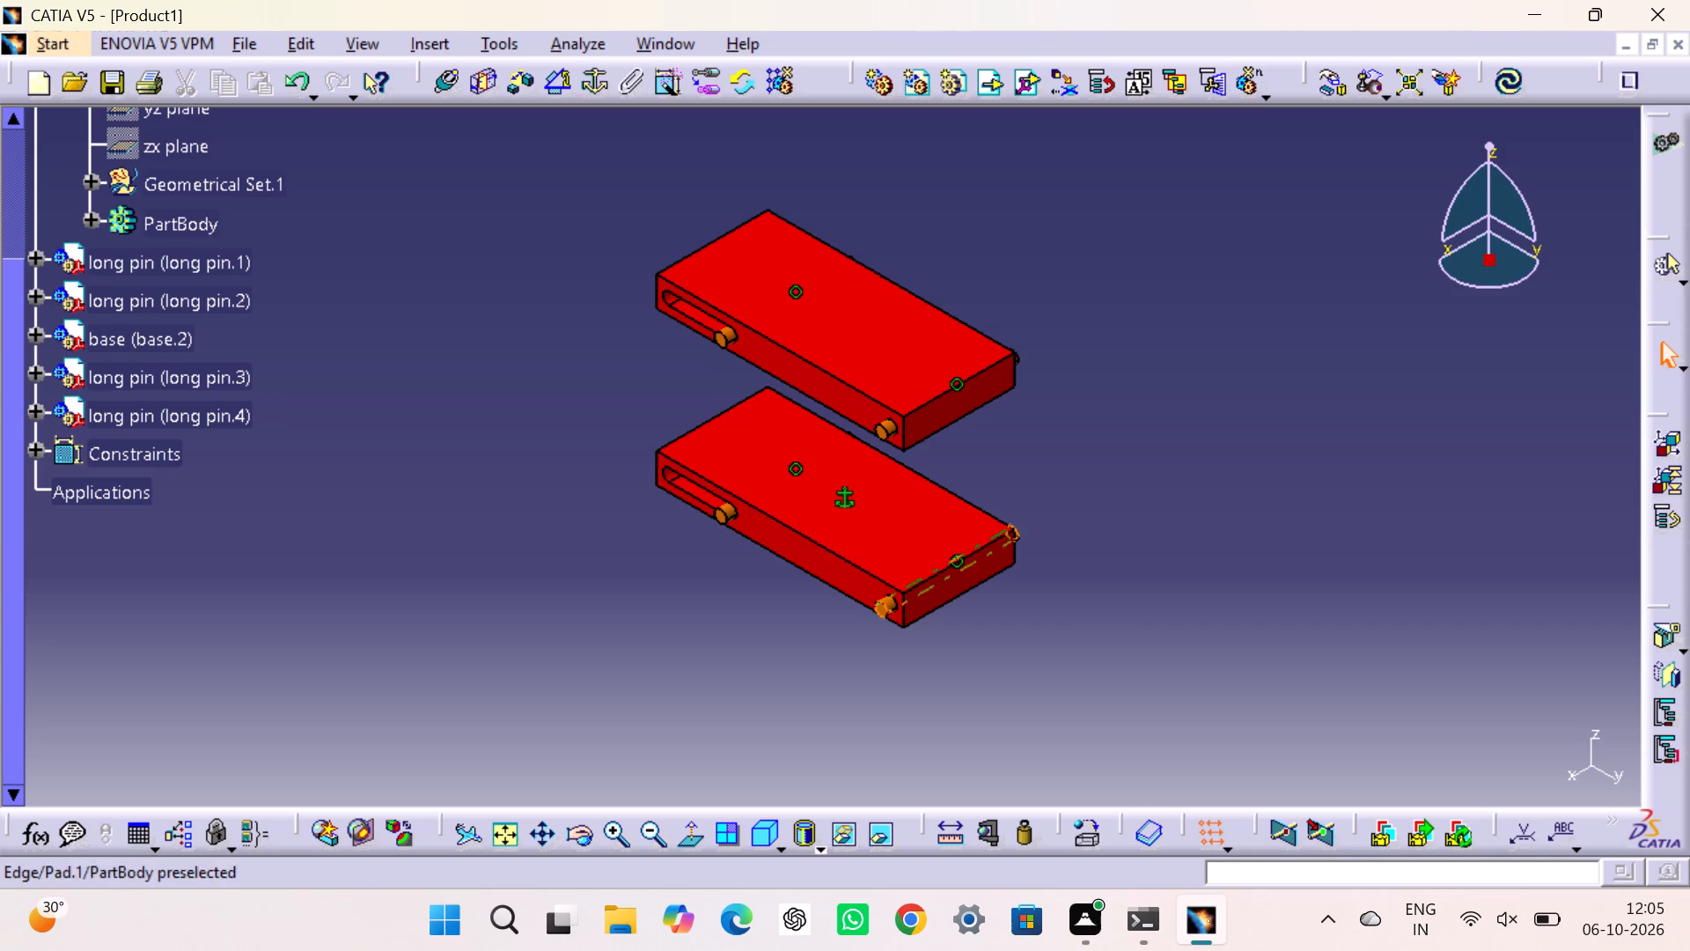
{"action": "left_click", "coordinate": [1513, 78]}
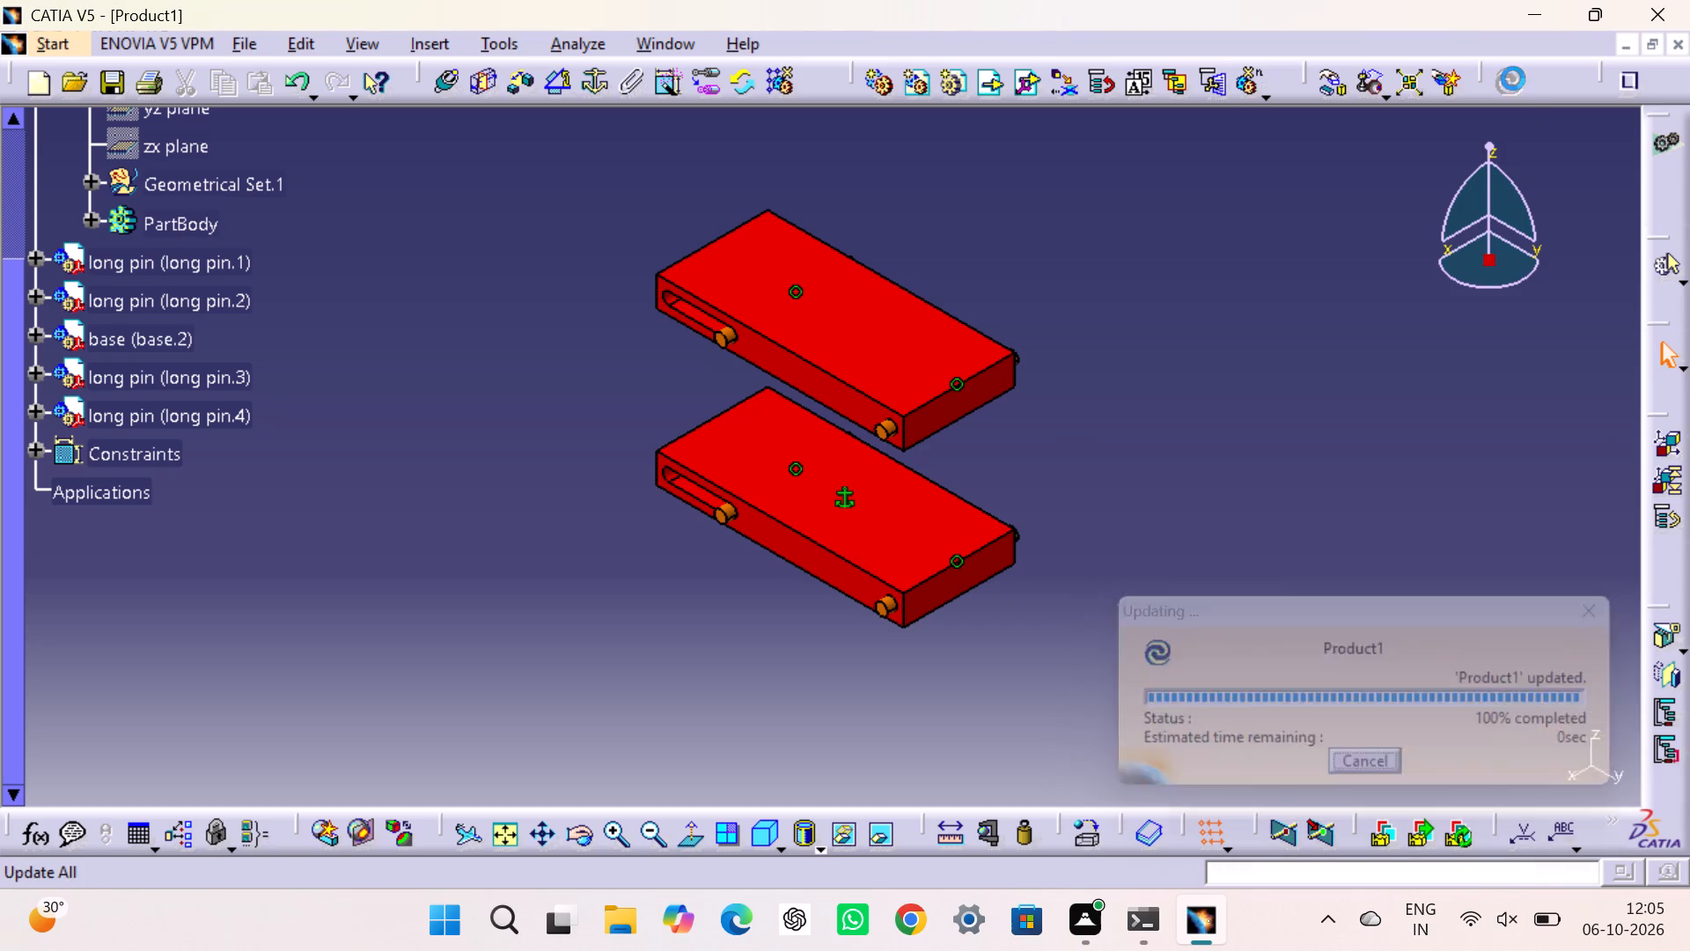
{"action": "left_click", "coordinate": [1220, 440]}
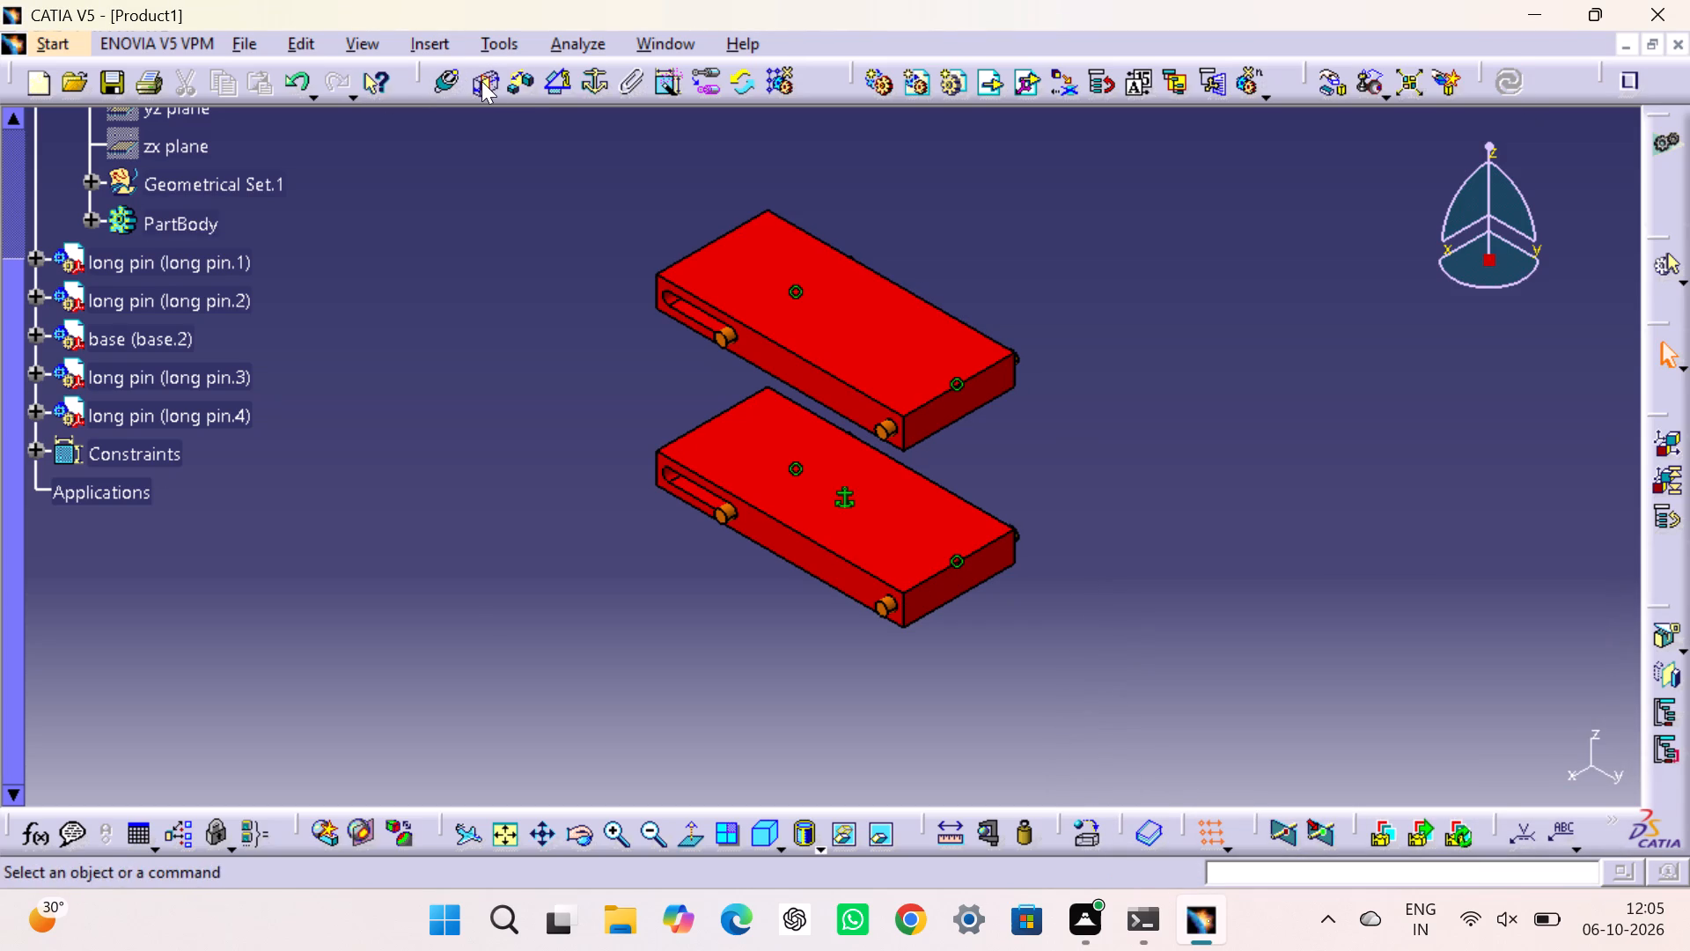
Insert the link pin file from the Catia projects folder into Product1 as an existing component.
{"action": "scroll", "coordinate": [171, 216], "scroll_direction": "up", "scroll_amount": 3}
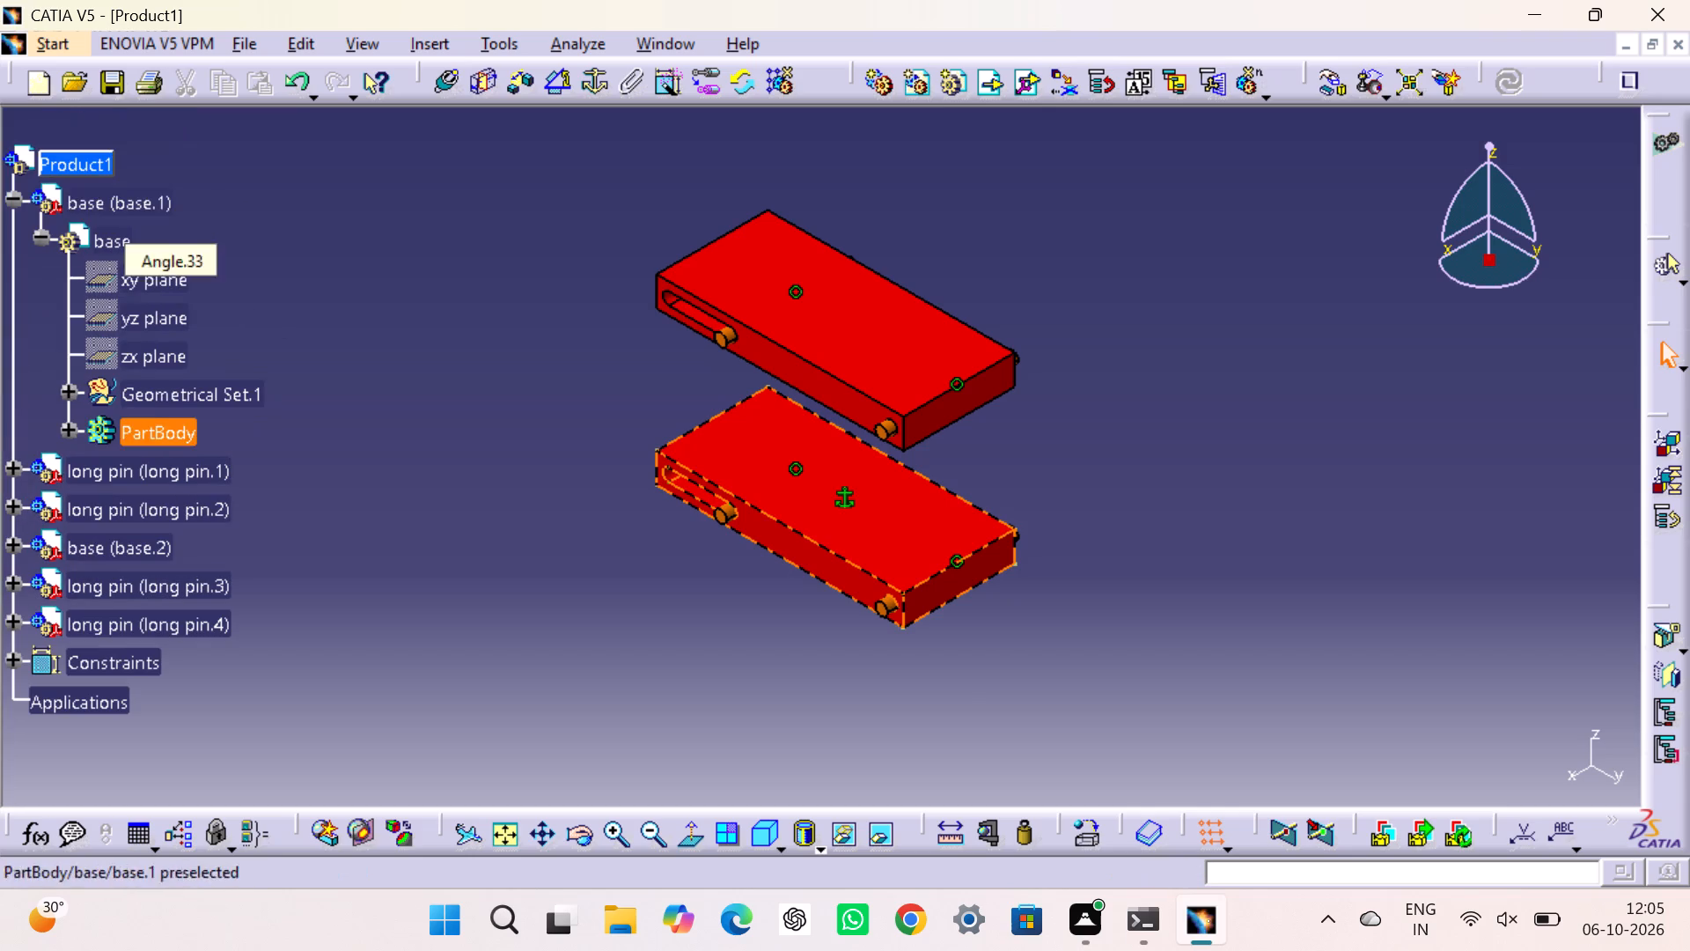
{"action": "right_click", "coordinate": [103, 165]}
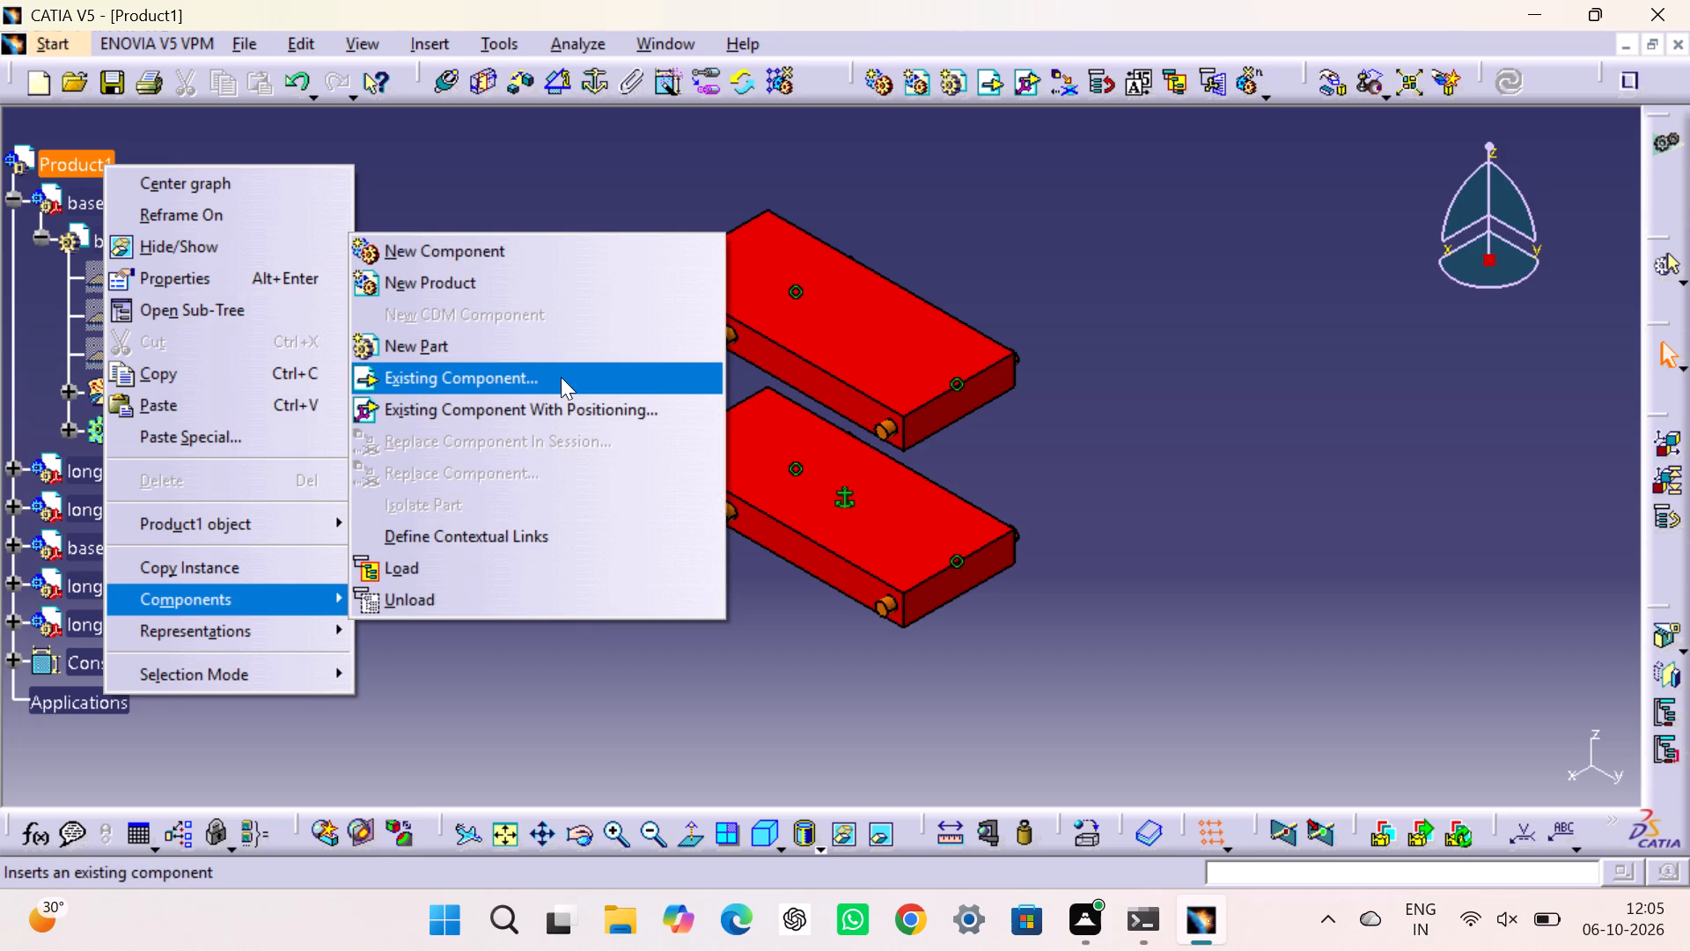
{"action": "left_click", "coordinate": [561, 377]}
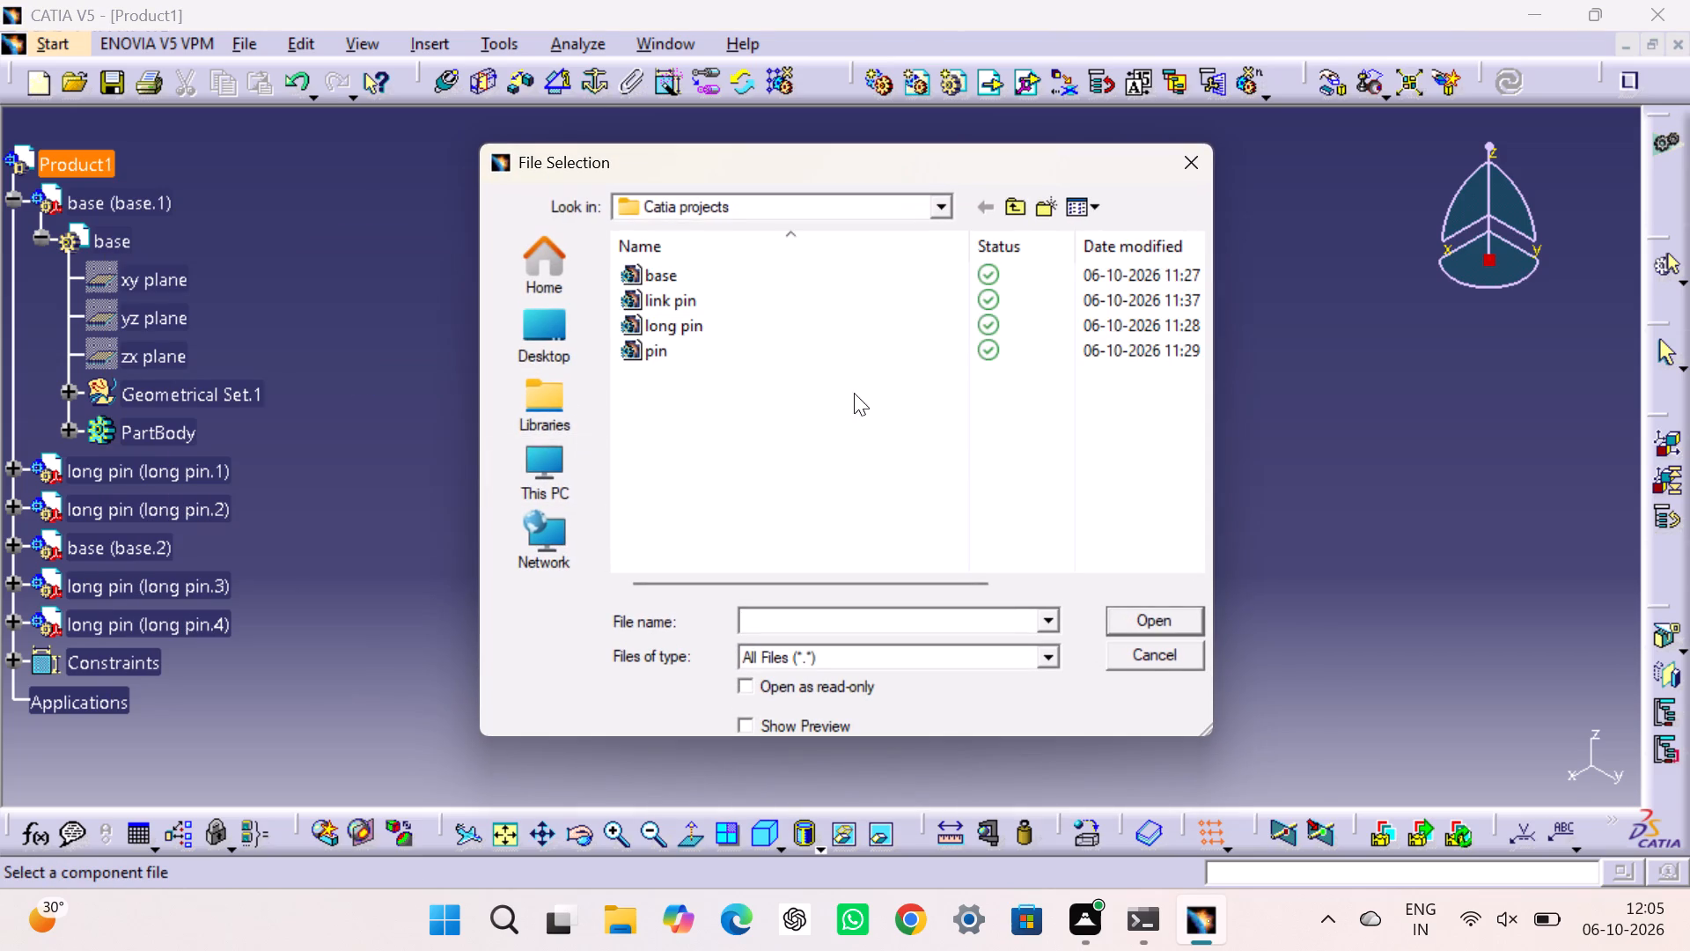
{"action": "left_click", "coordinate": [700, 303]}
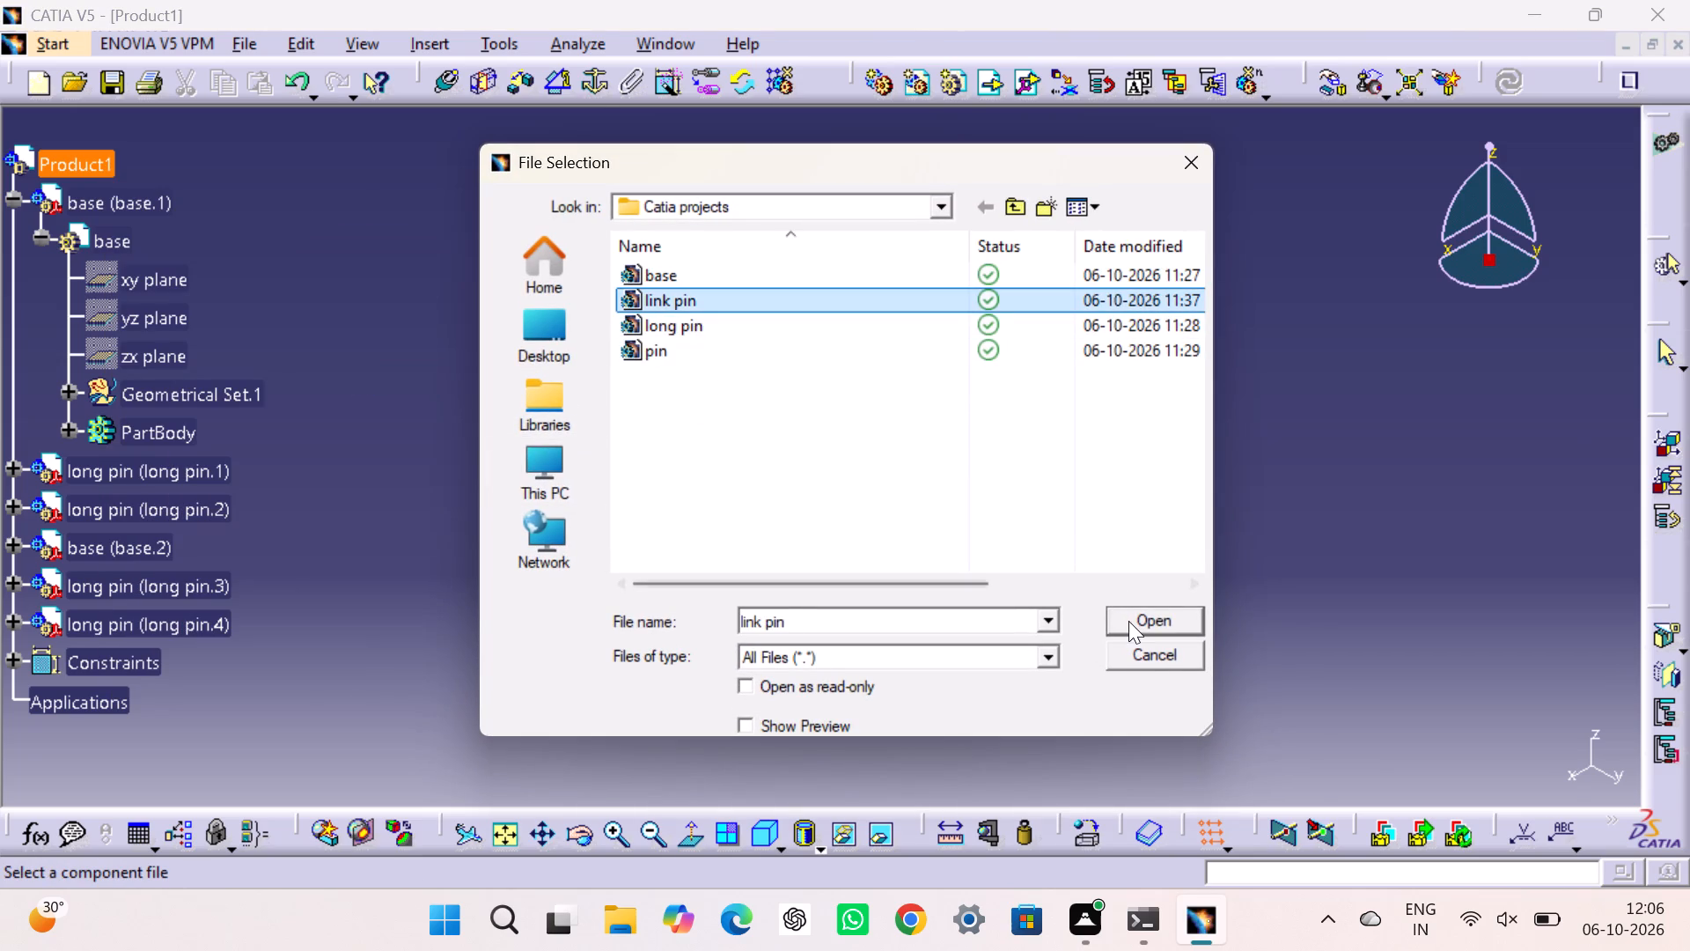
{"action": "left_click", "coordinate": [1128, 621]}
{"action": "left_click", "coordinate": [1211, 438]}
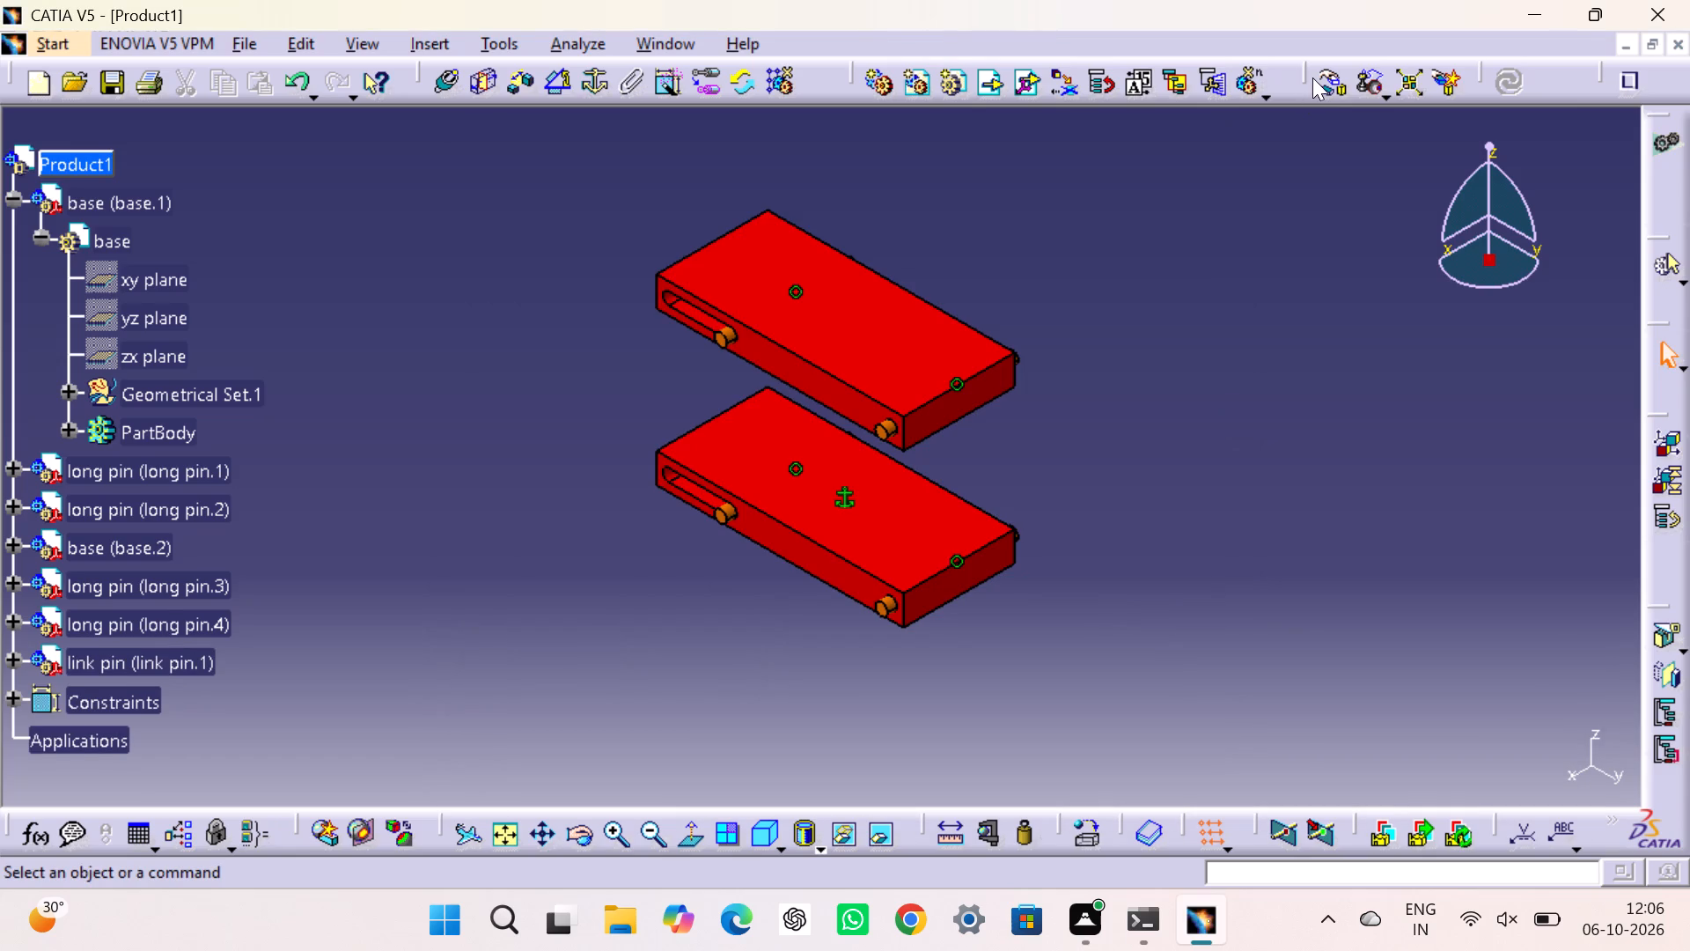
Manipulate base.1 down along Z to expose the link, lower the link along Z below the base, and update the assembly.
{"action": "left_click", "coordinate": [1316, 78]}
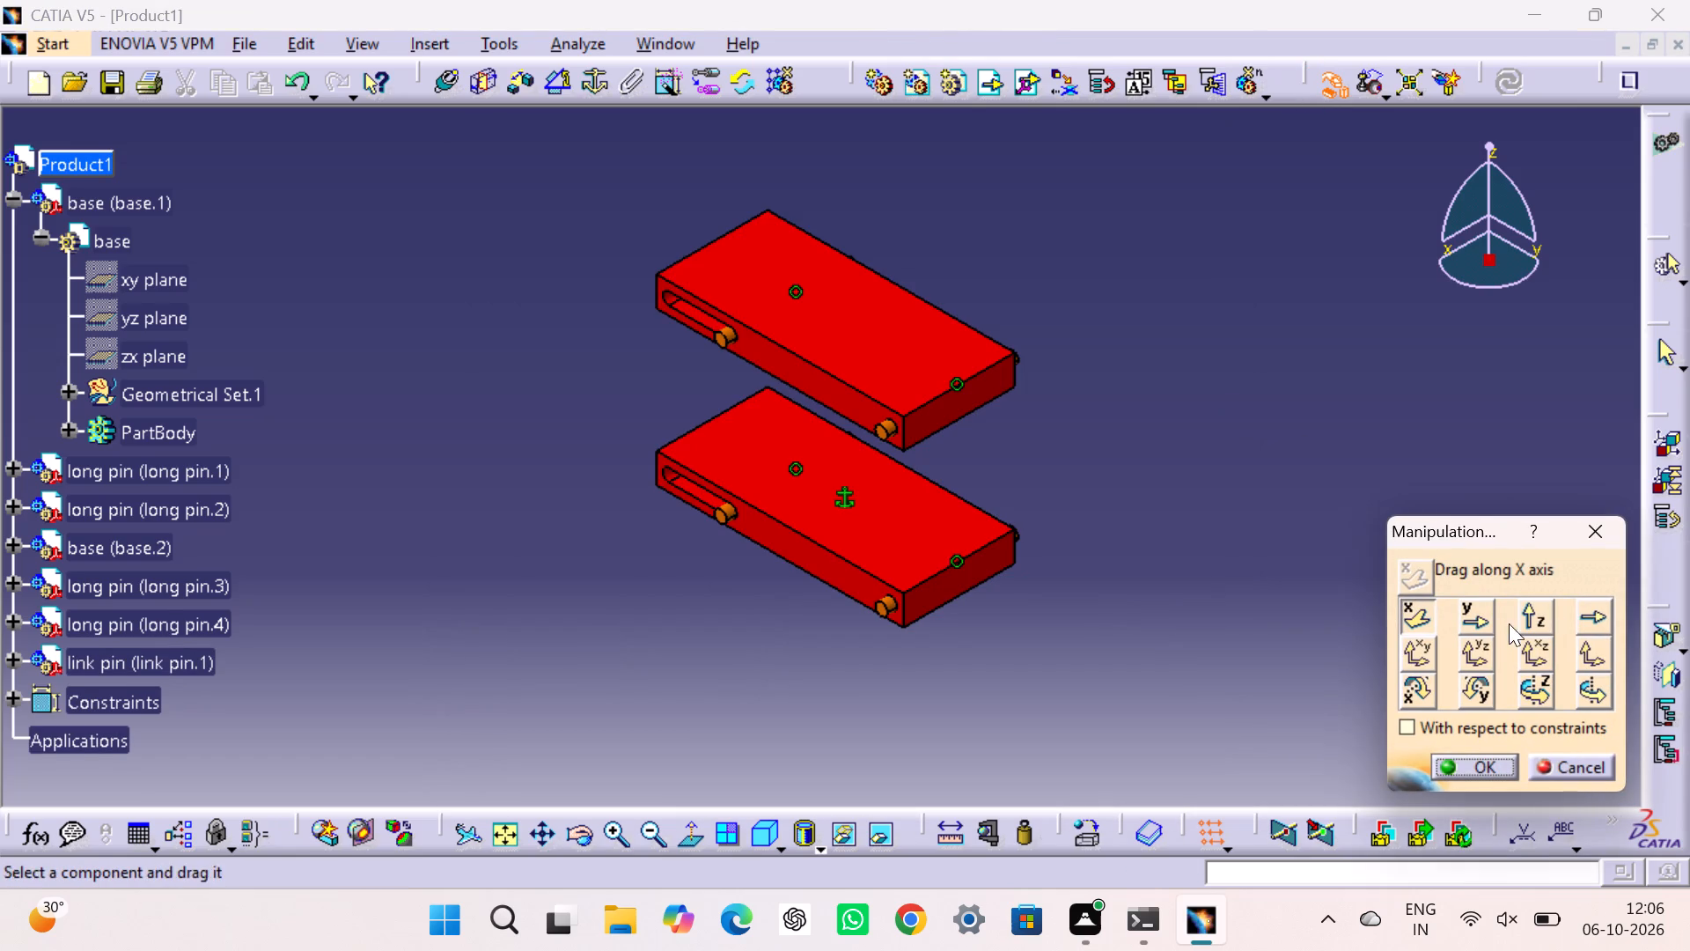
{"action": "left_click", "coordinate": [1539, 605]}
{"action": "left_click_drag", "start_coordinate": [935, 530], "coordinate": [968, 608]}
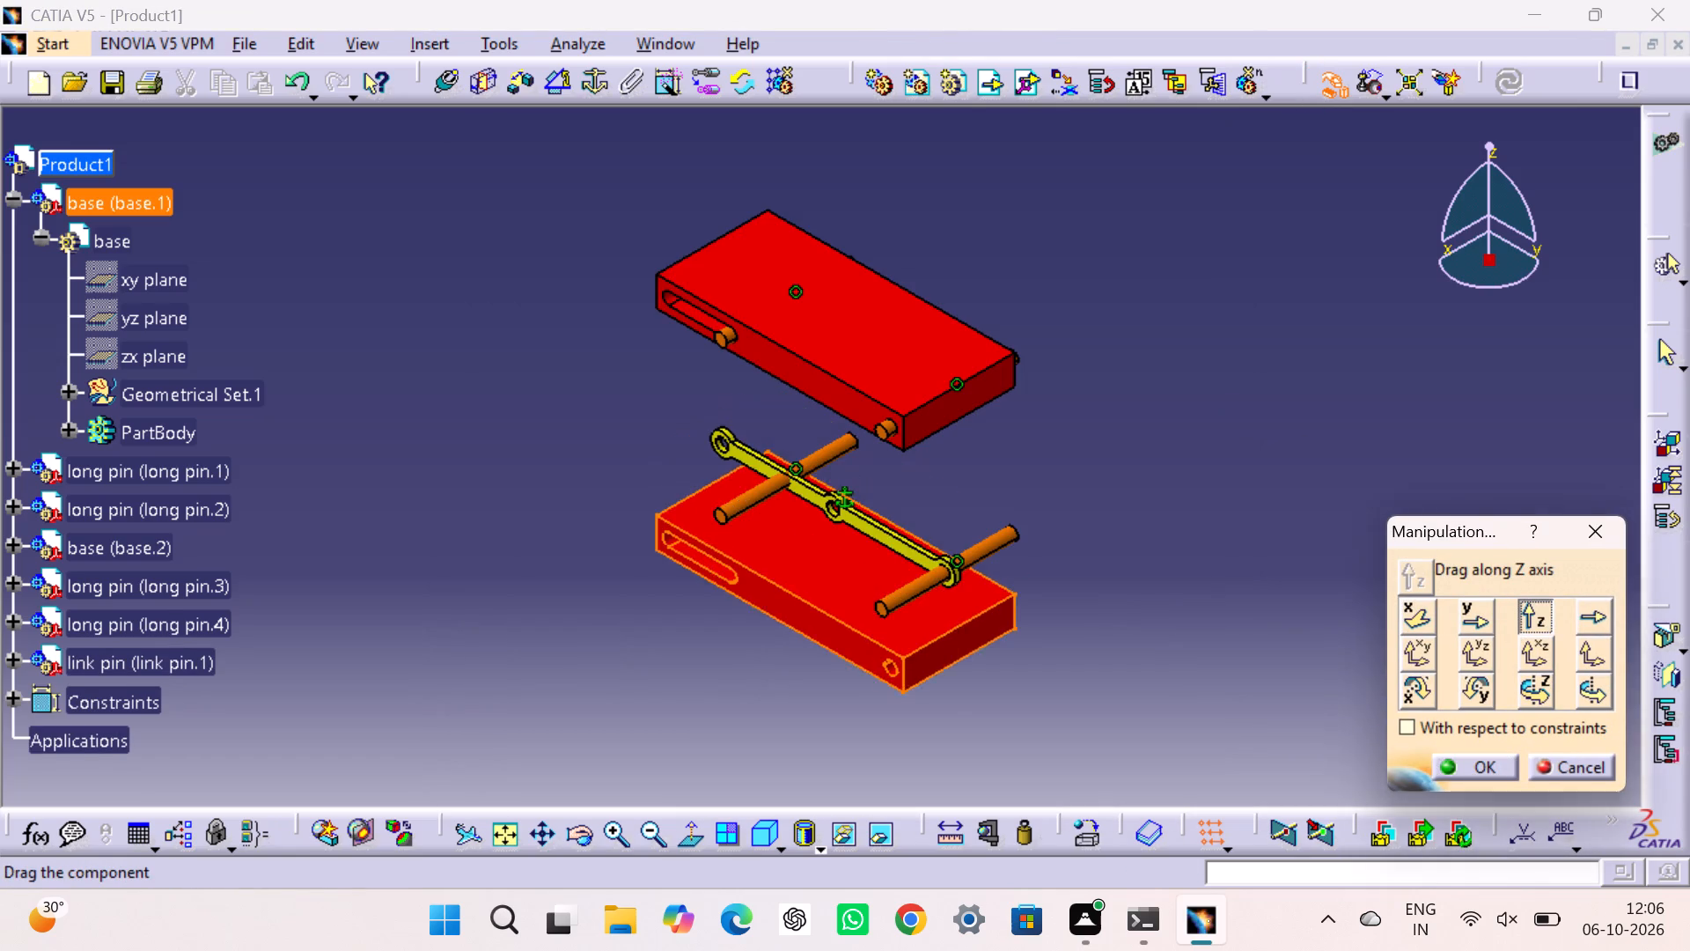
{"action": "left_click_drag", "start_coordinate": [968, 608], "coordinate": [961, 625]}
{"action": "left_click_drag", "start_coordinate": [857, 521], "coordinate": [861, 527]}
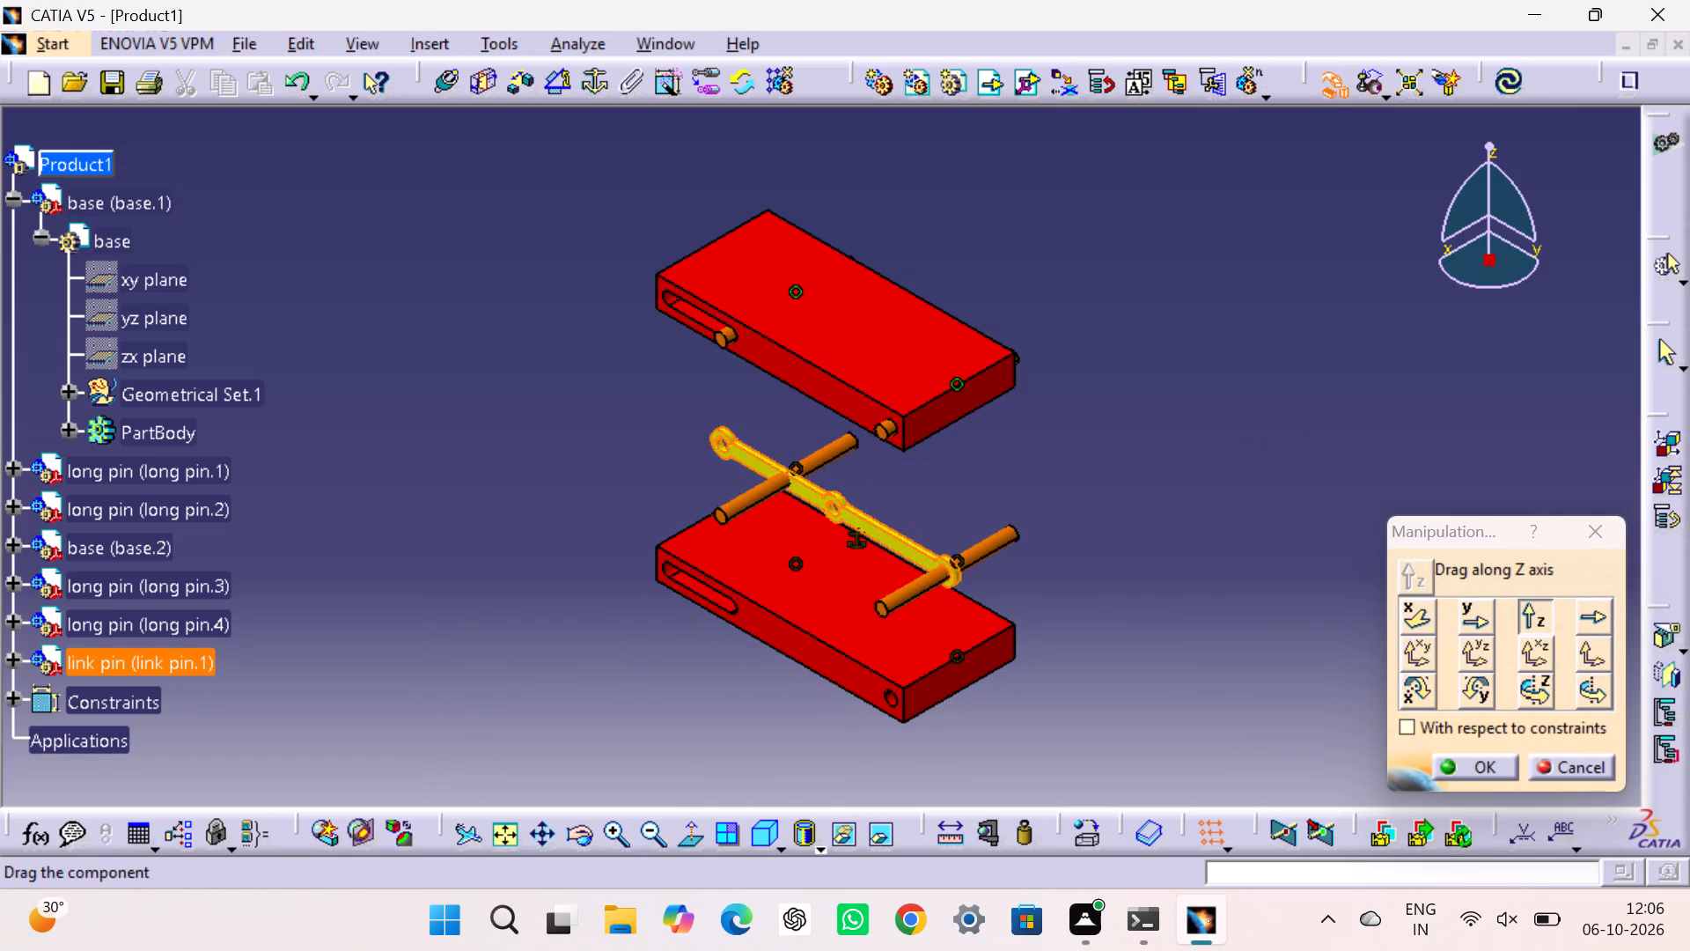
{"action": "left_click_drag", "start_coordinate": [861, 527], "coordinate": [680, 744]}
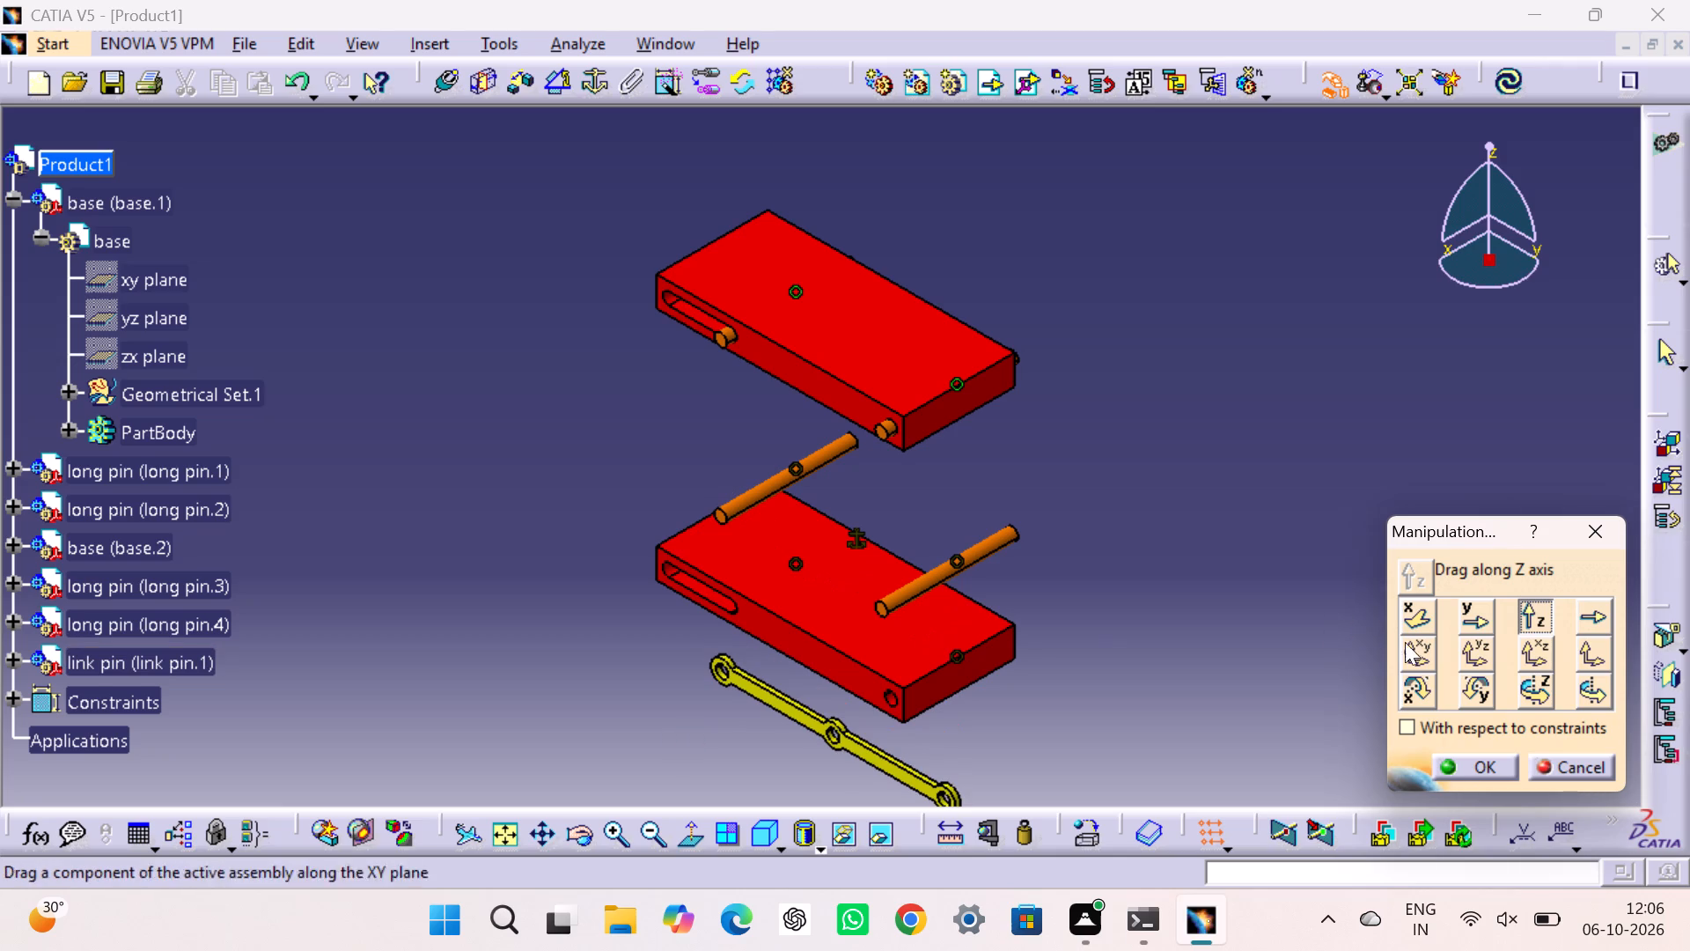
{"action": "left_click", "coordinate": [1466, 763]}
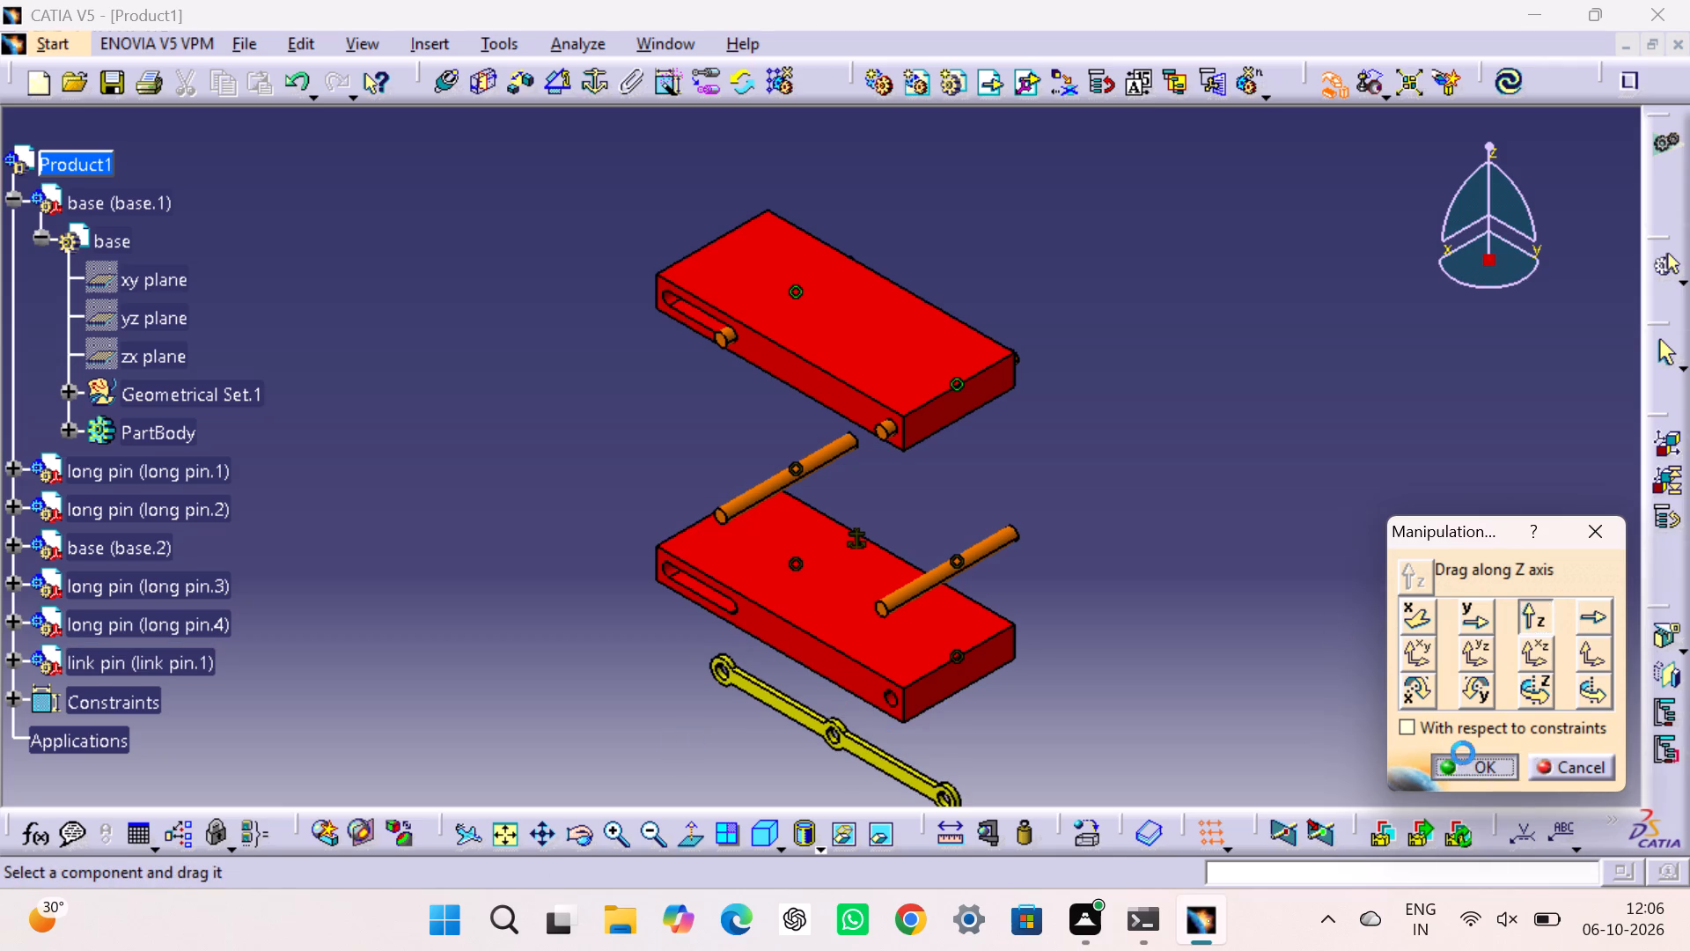
{"action": "left_click", "coordinate": [1504, 85]}
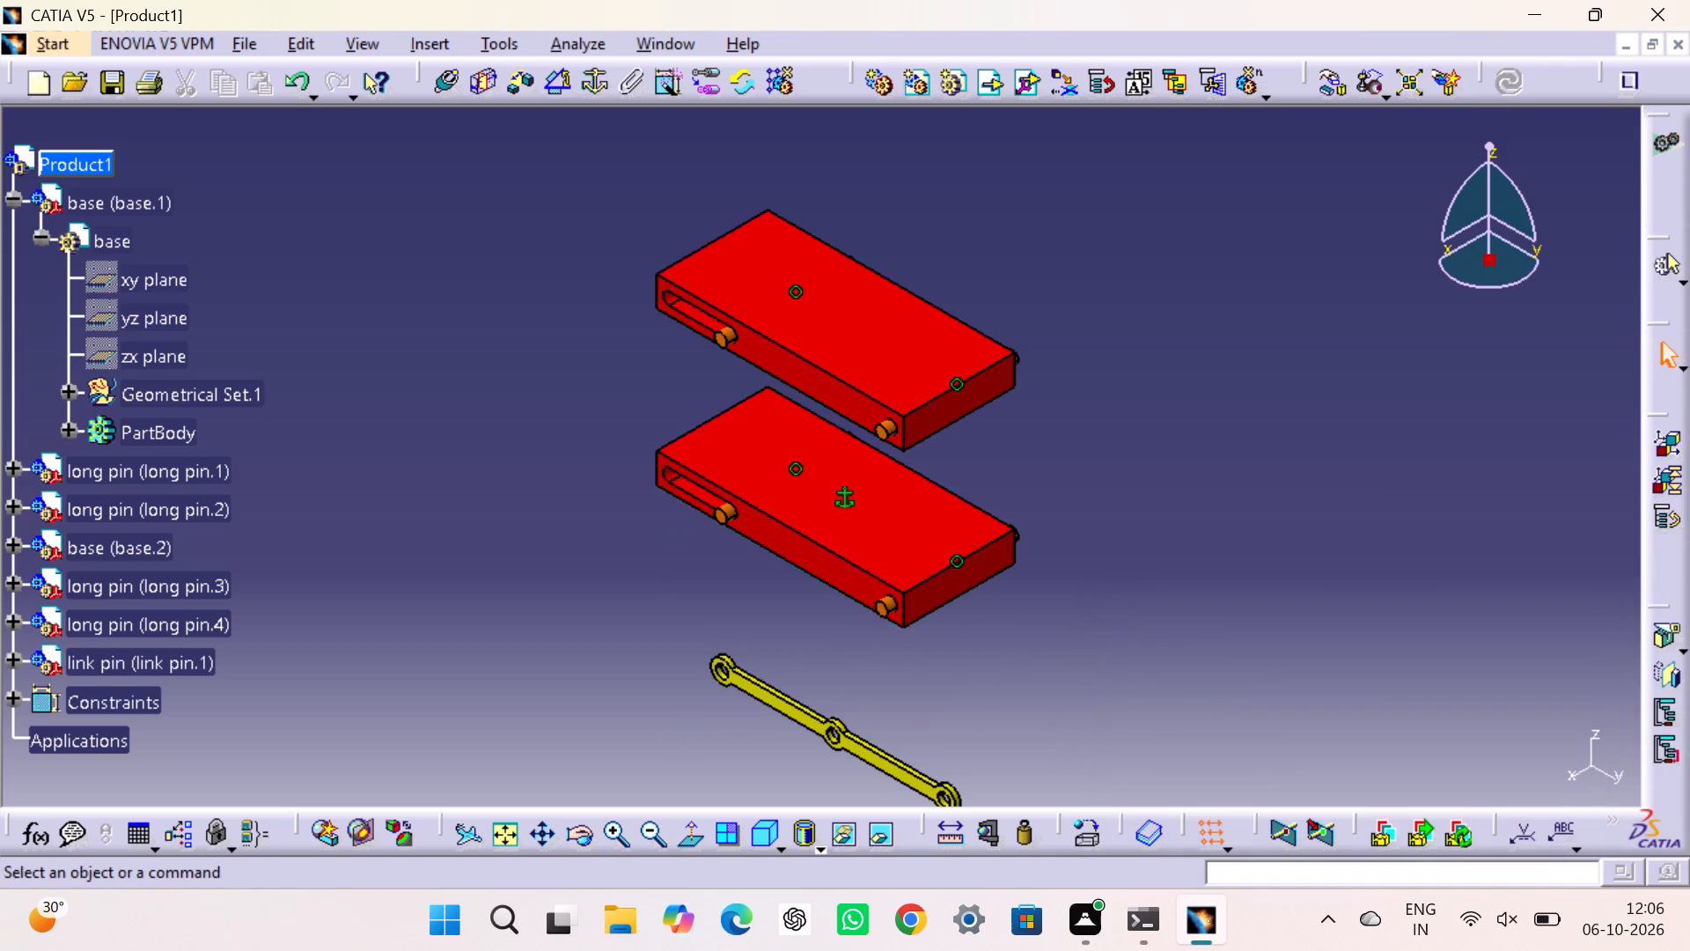
{"action": "left_click", "coordinate": [1321, 369]}
Manipulate the yellow link up along Z, then pull it out along X clear of the lower base's slotted side.
{"action": "left_click", "coordinate": [1328, 85]}
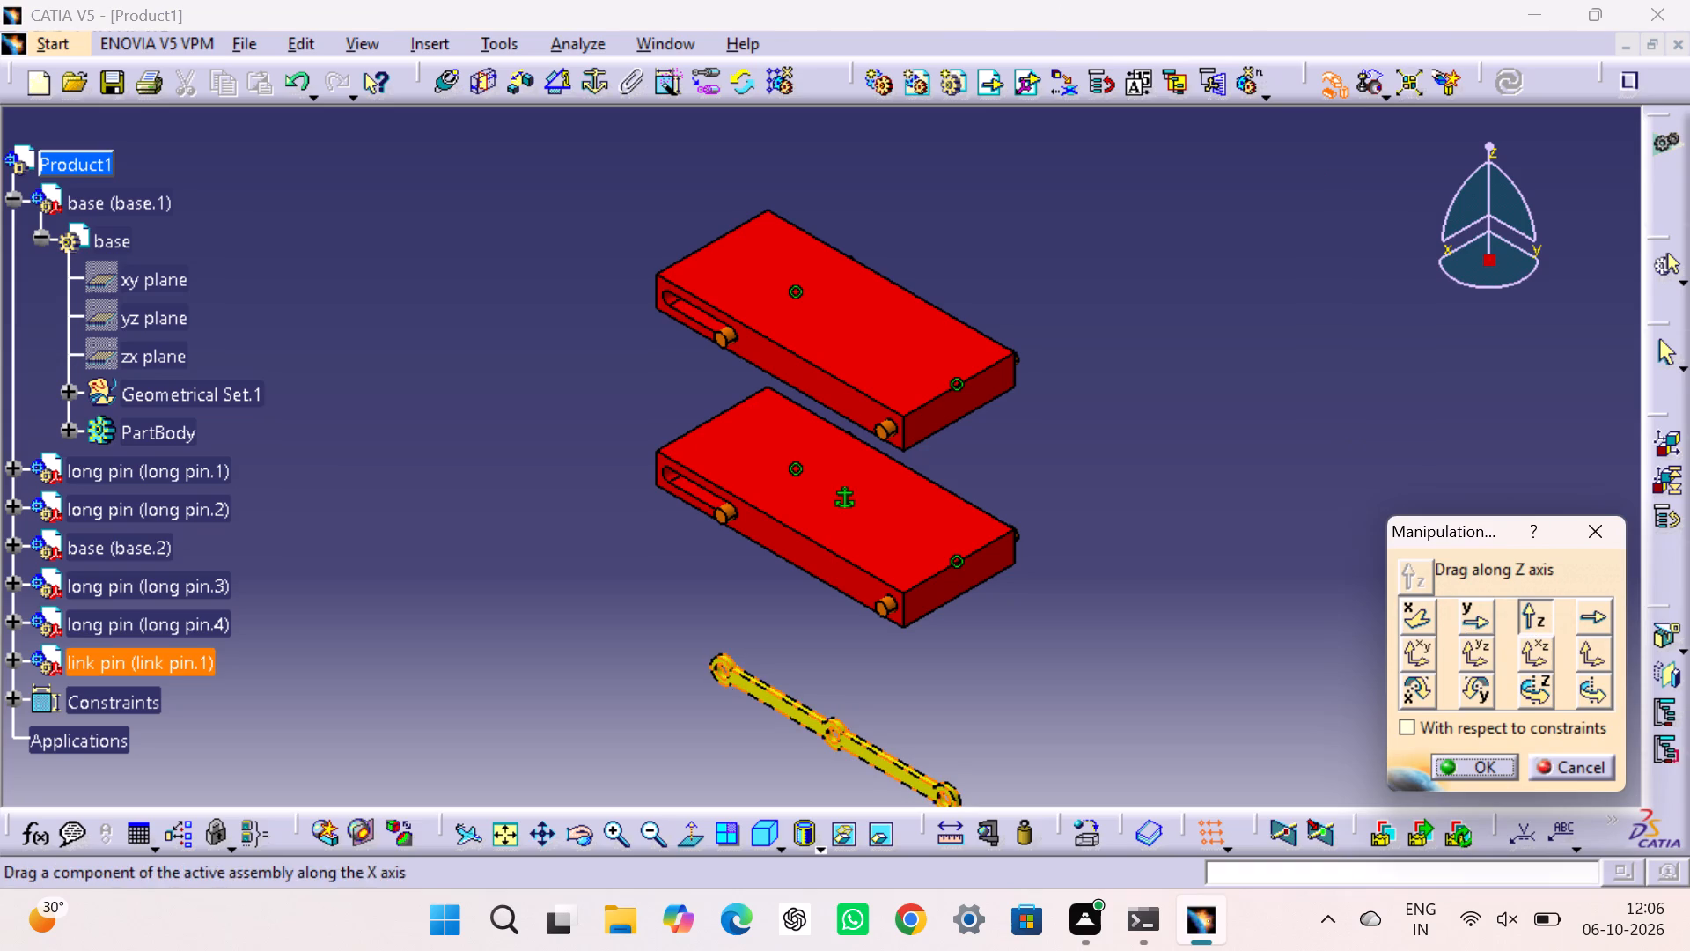
{"action": "left_click_drag", "start_coordinate": [813, 727], "coordinate": [816, 623]}
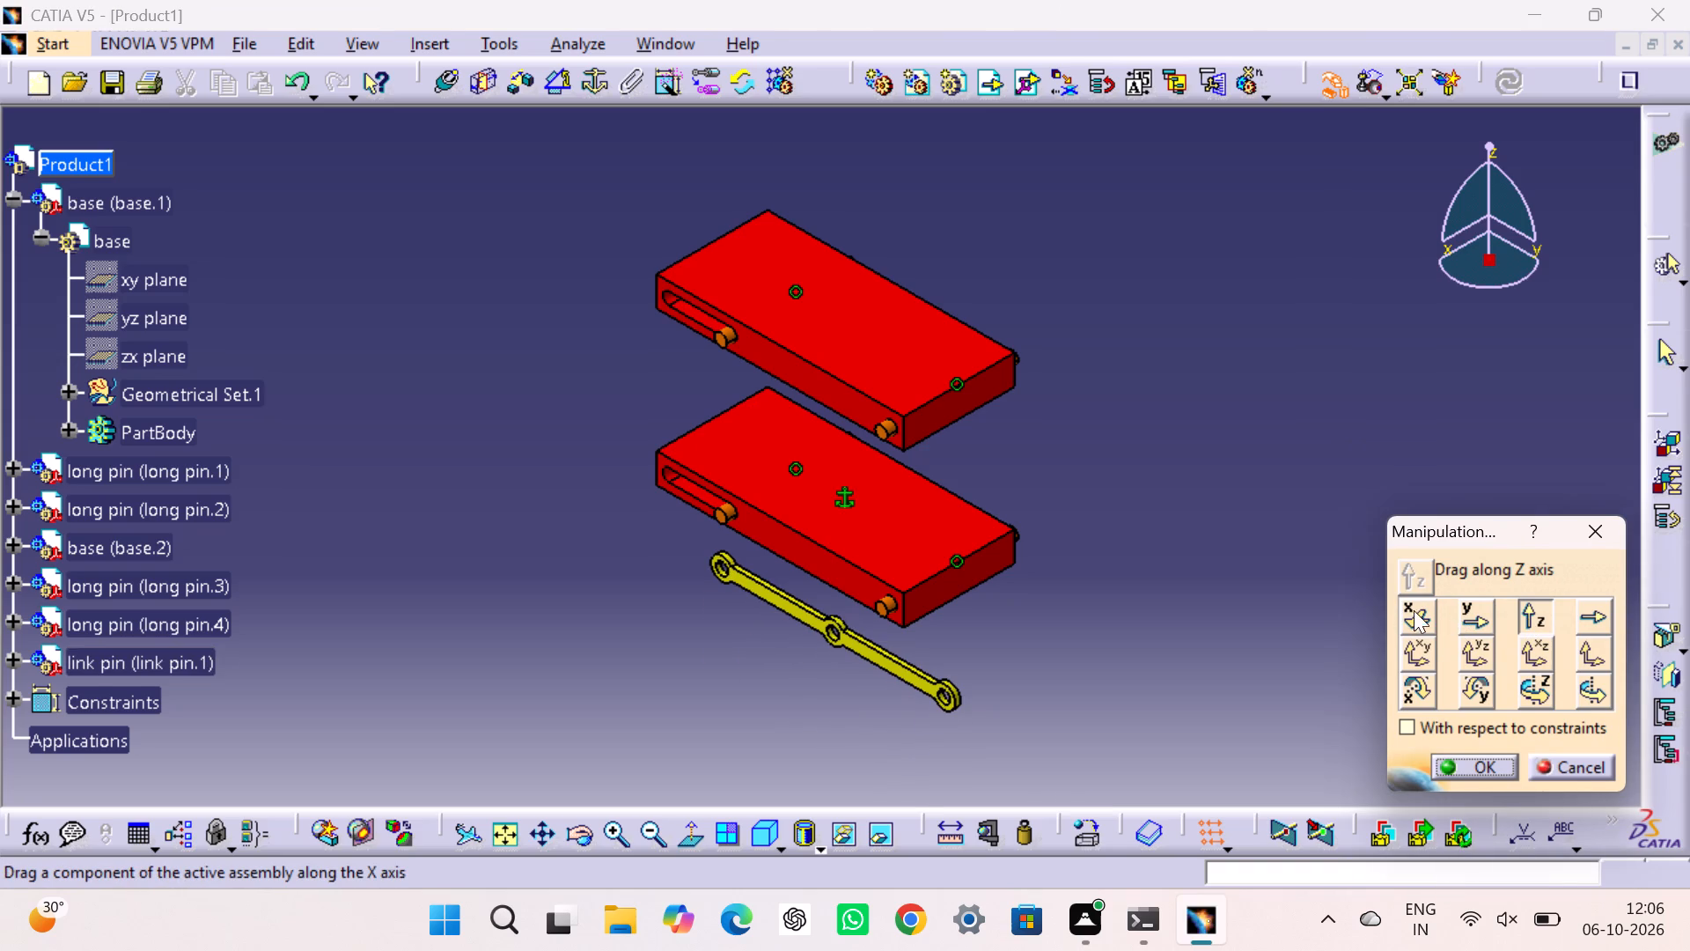
{"action": "left_click", "coordinate": [1422, 608]}
{"action": "left_click_drag", "start_coordinate": [858, 651], "coordinate": [701, 682]}
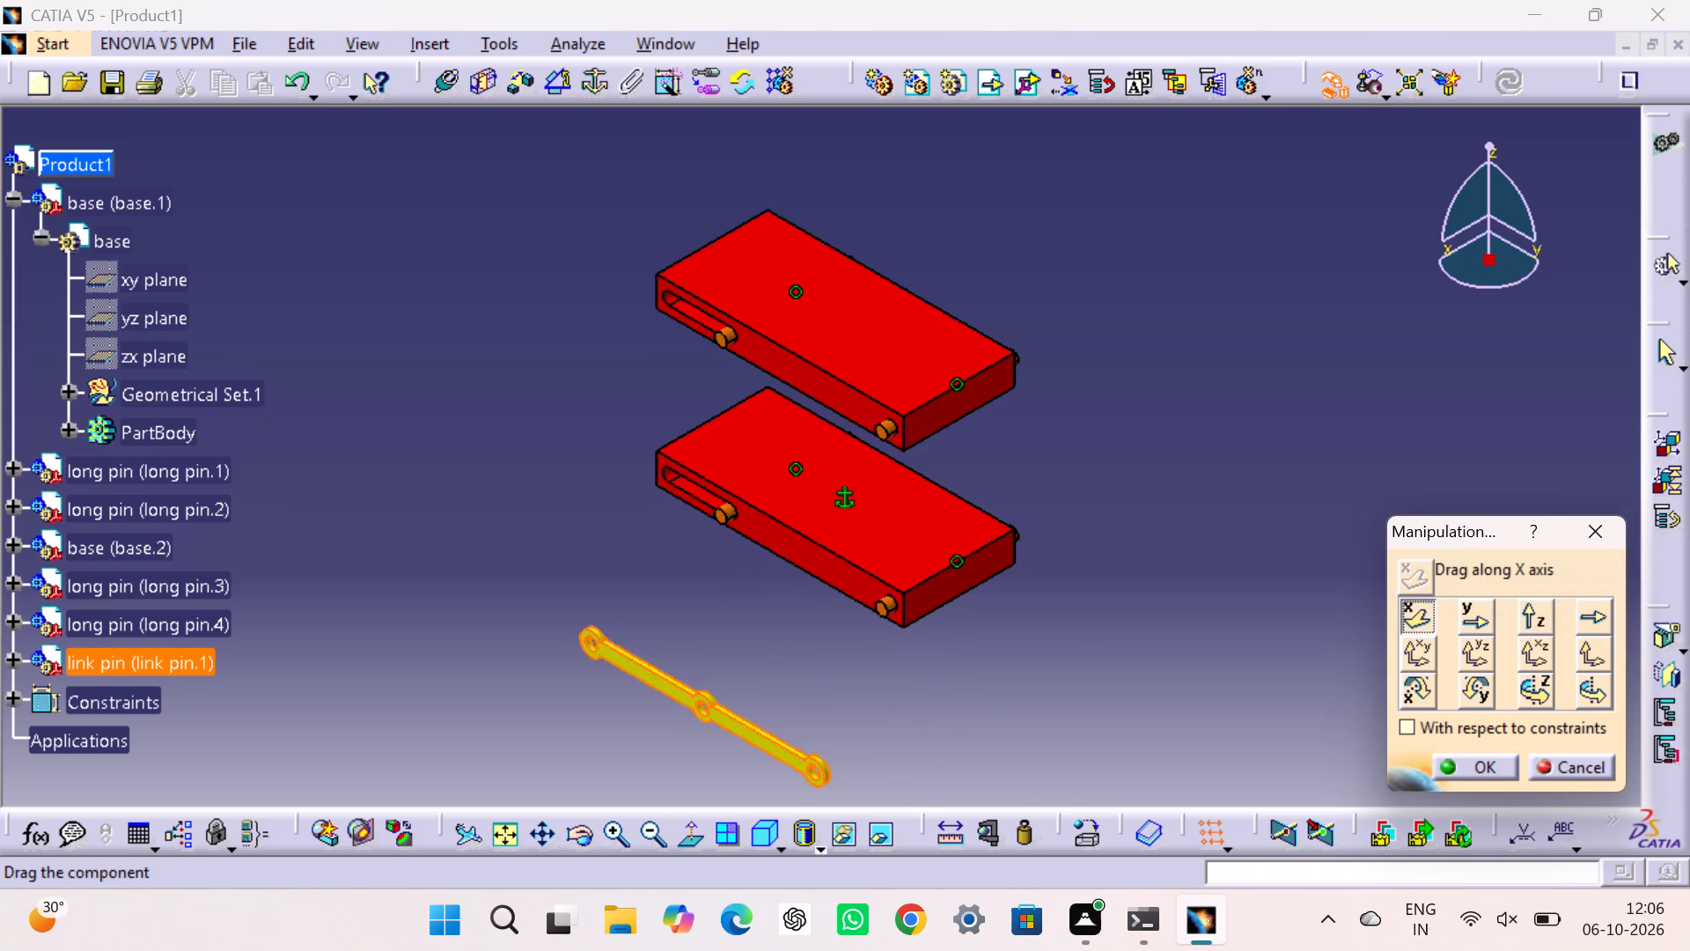
{"action": "left_click_drag", "start_coordinate": [701, 682], "coordinate": [695, 673]}
{"action": "left_click", "coordinate": [1172, 686]}
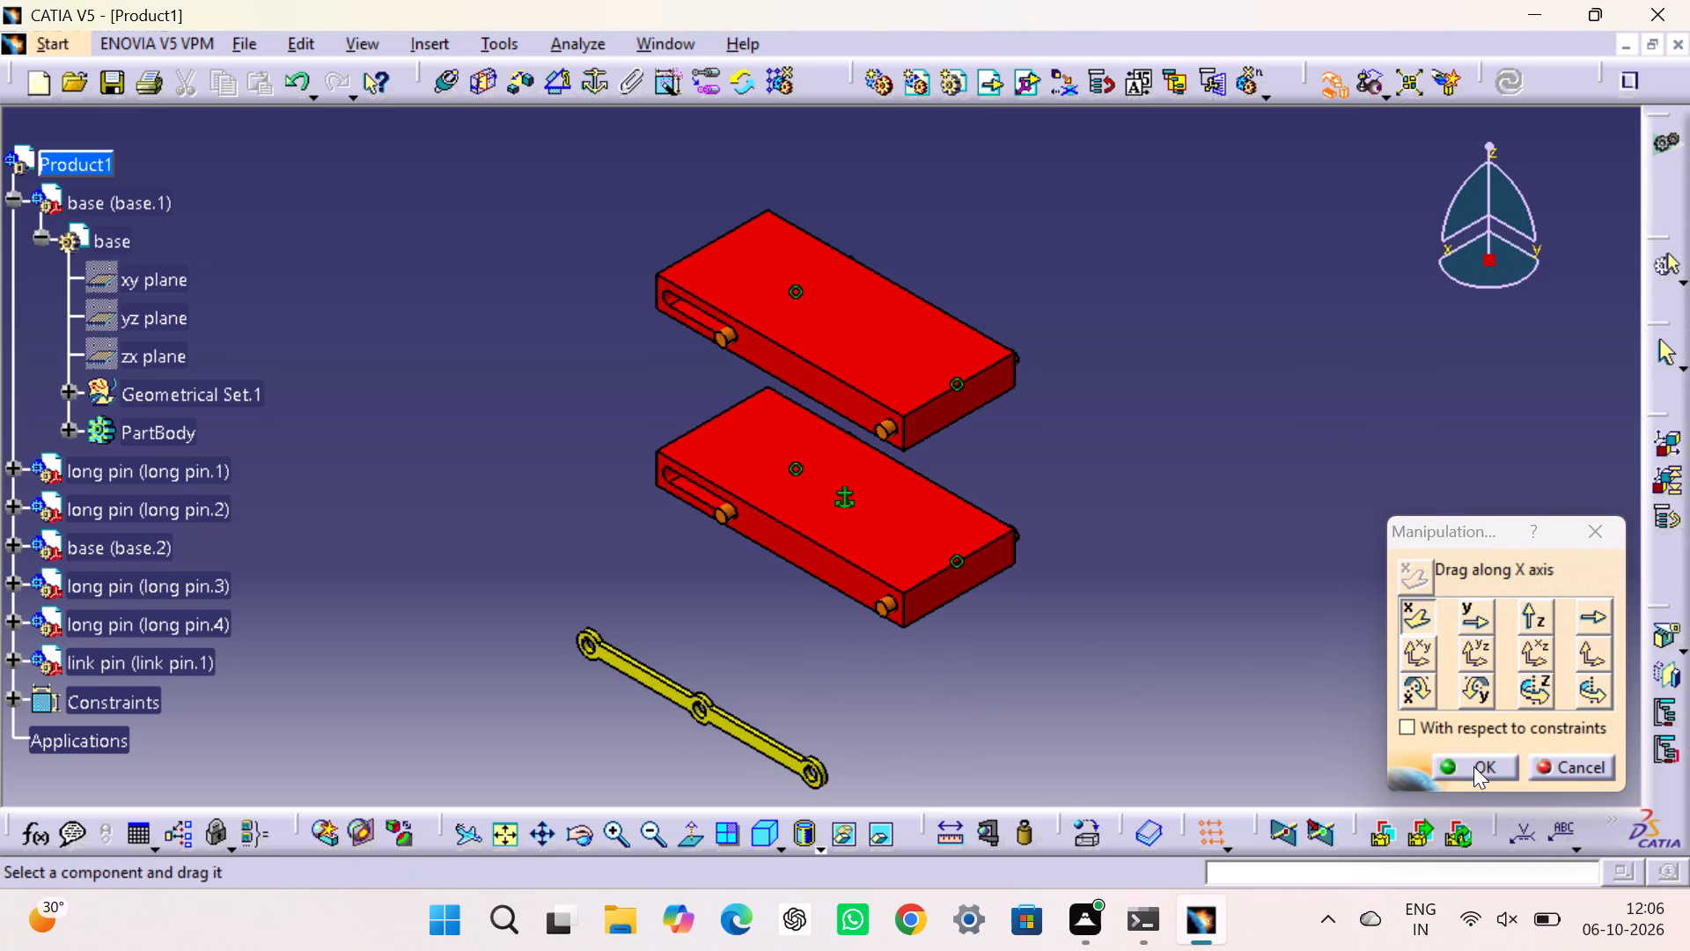
{"action": "left_click", "coordinate": [1473, 766]}
{"action": "middle_click_drag", "start_coordinate": [1257, 571], "coordinate": [1225, 365]}
{"action": "left_click", "coordinate": [1150, 473]}
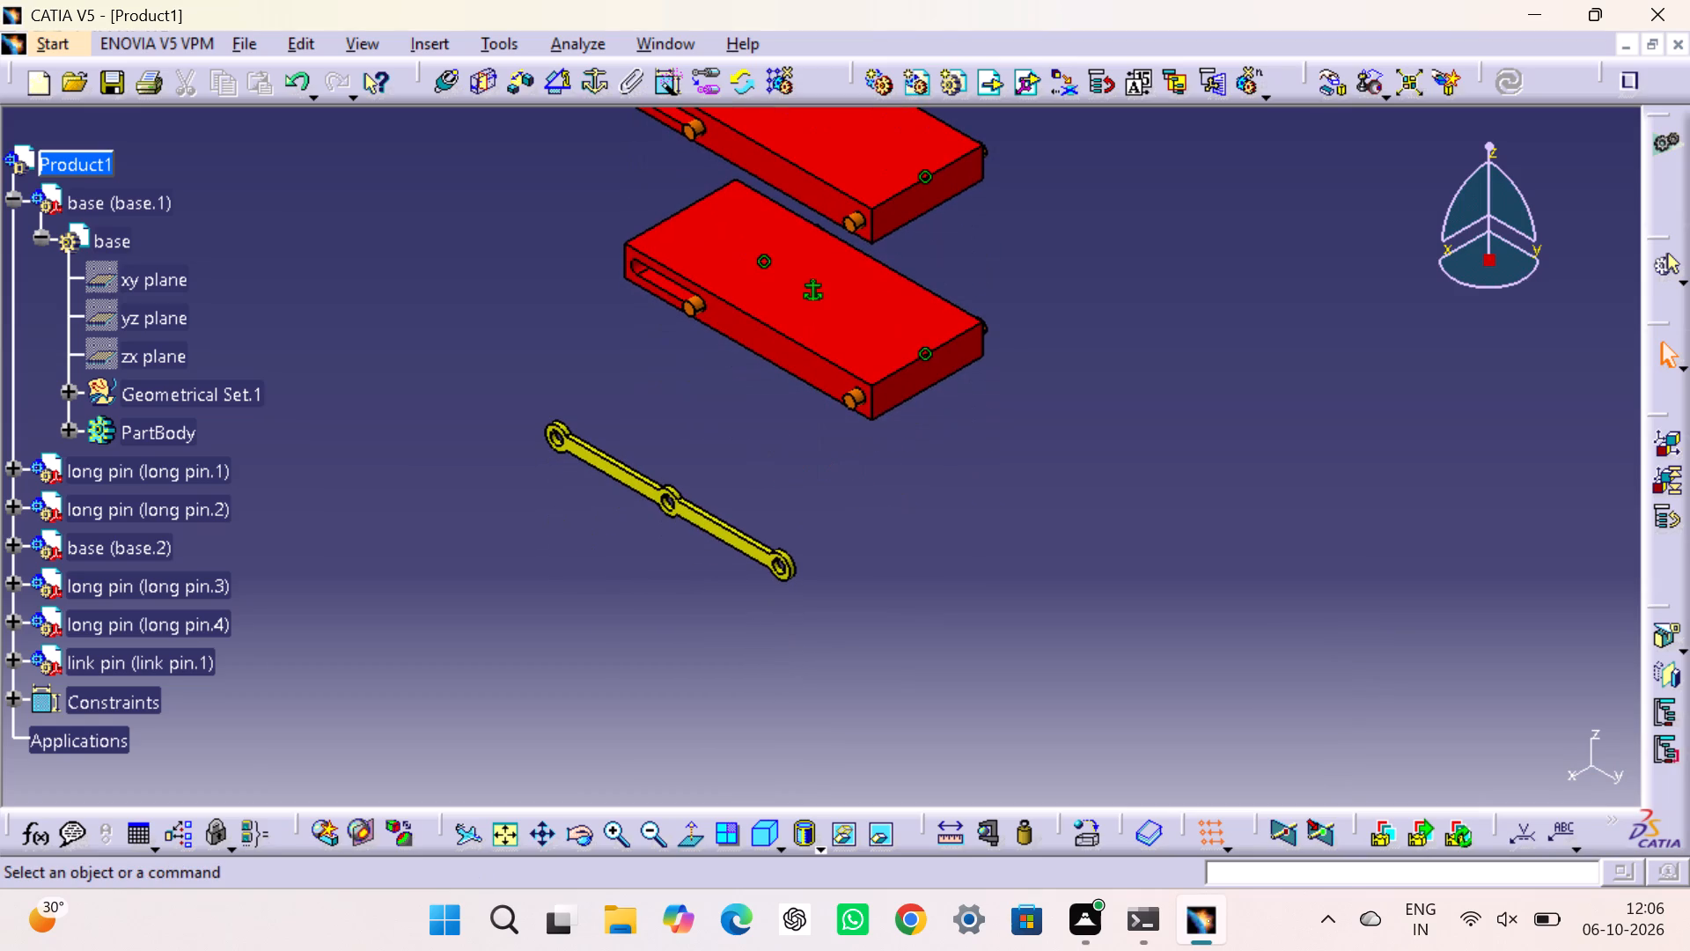
Manipulate the yellow link along the YZ plane up to between the two bases, with one end near the upper slot pin.
{"action": "left_click", "coordinate": [1329, 87]}
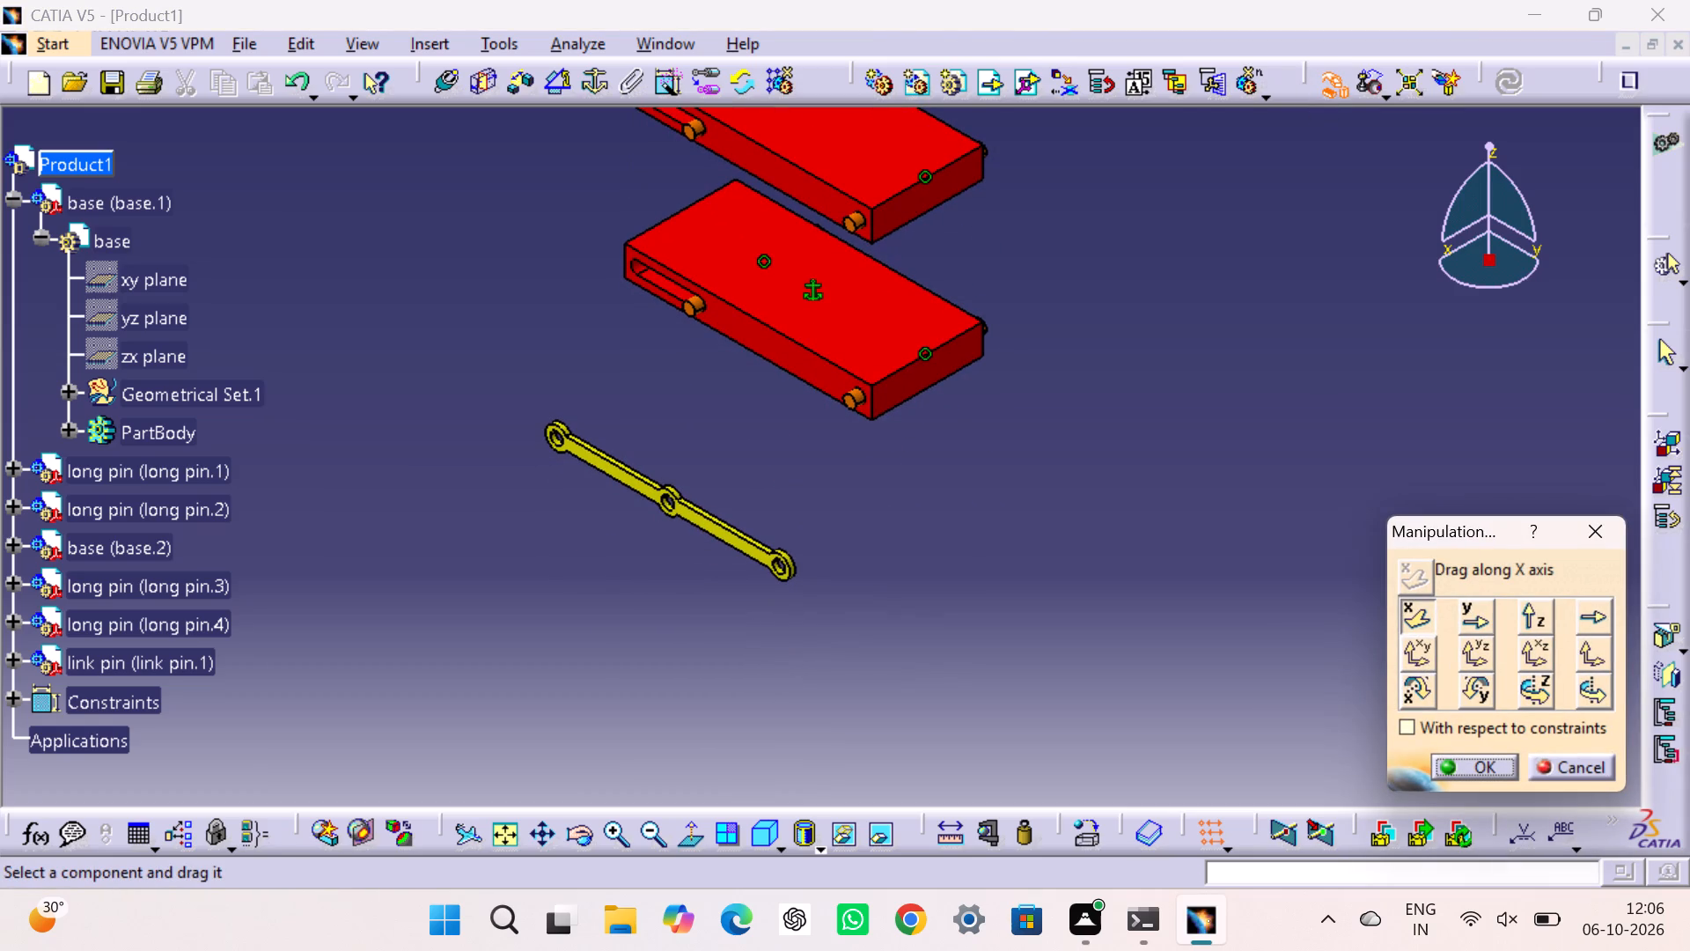
{"action": "middle_click_drag", "start_coordinate": [609, 338], "coordinate": [623, 396]}
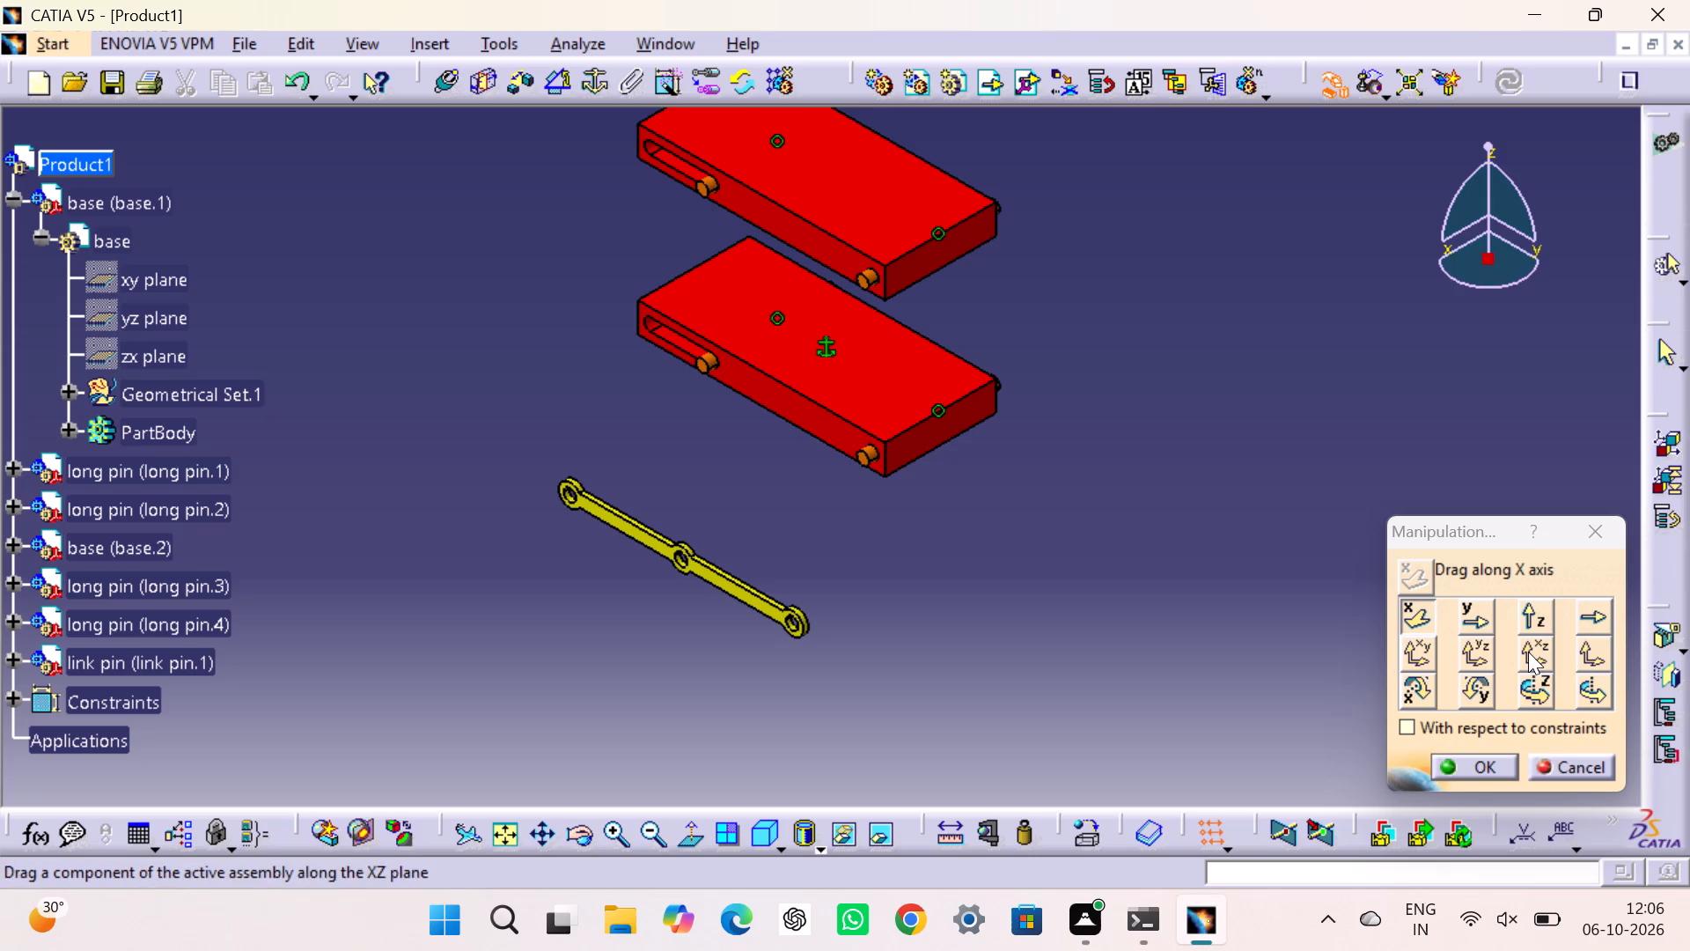
{"action": "left_click", "coordinate": [1467, 644]}
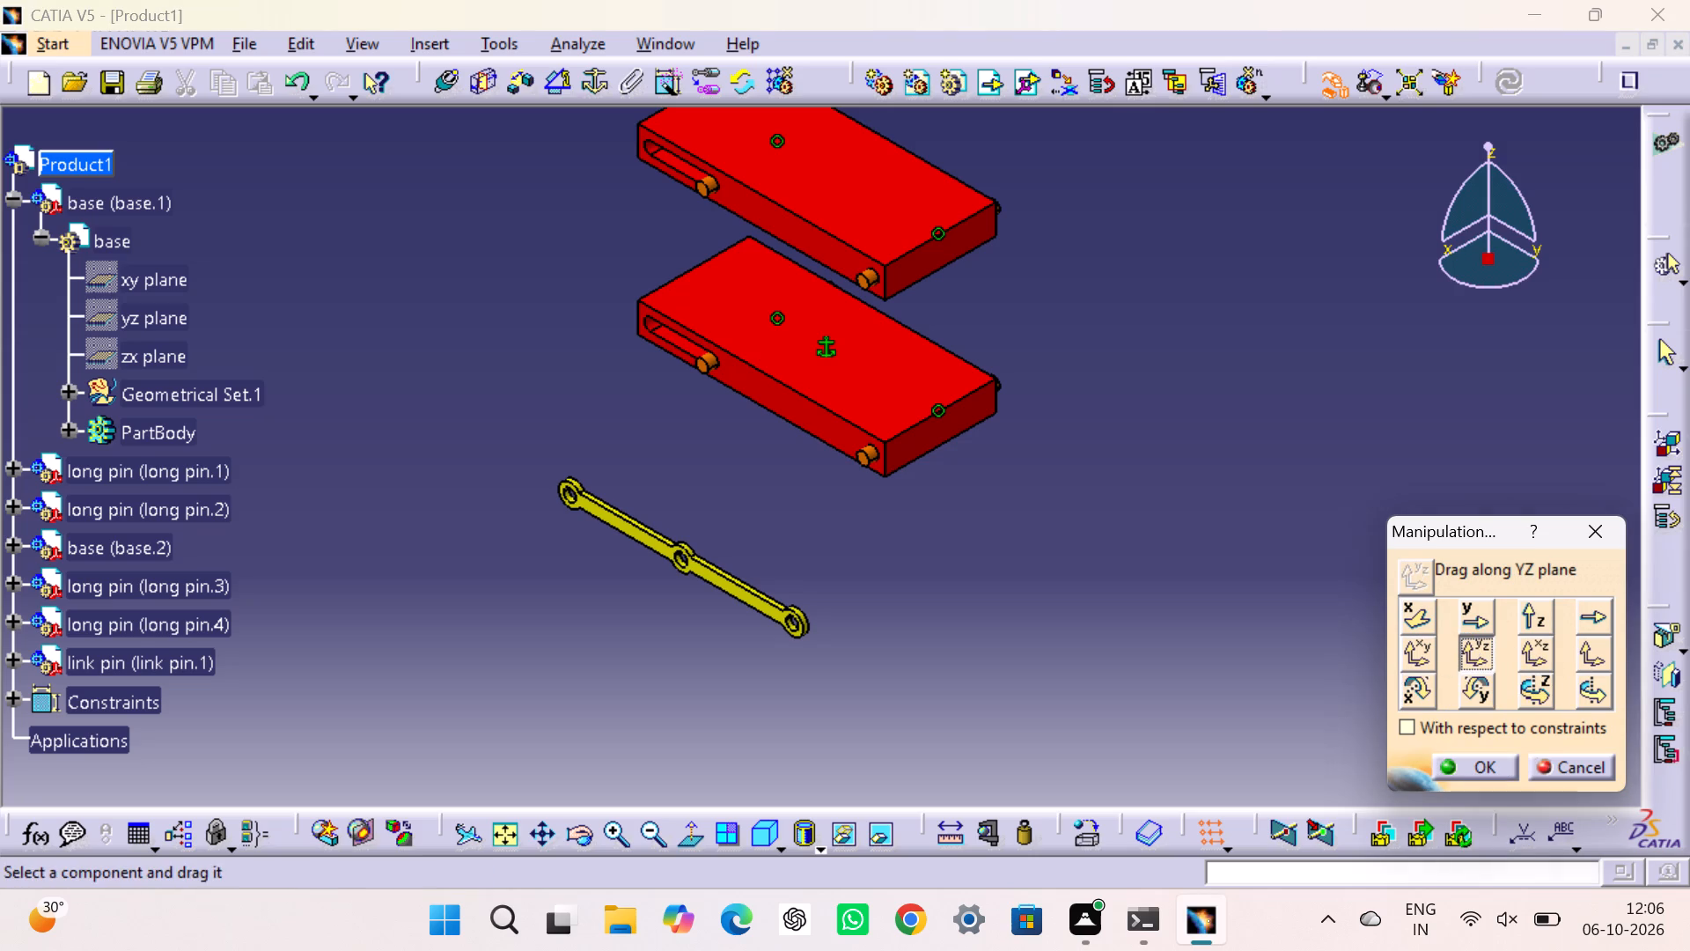
{"action": "left_click_drag", "start_coordinate": [579, 495], "coordinate": [628, 260]}
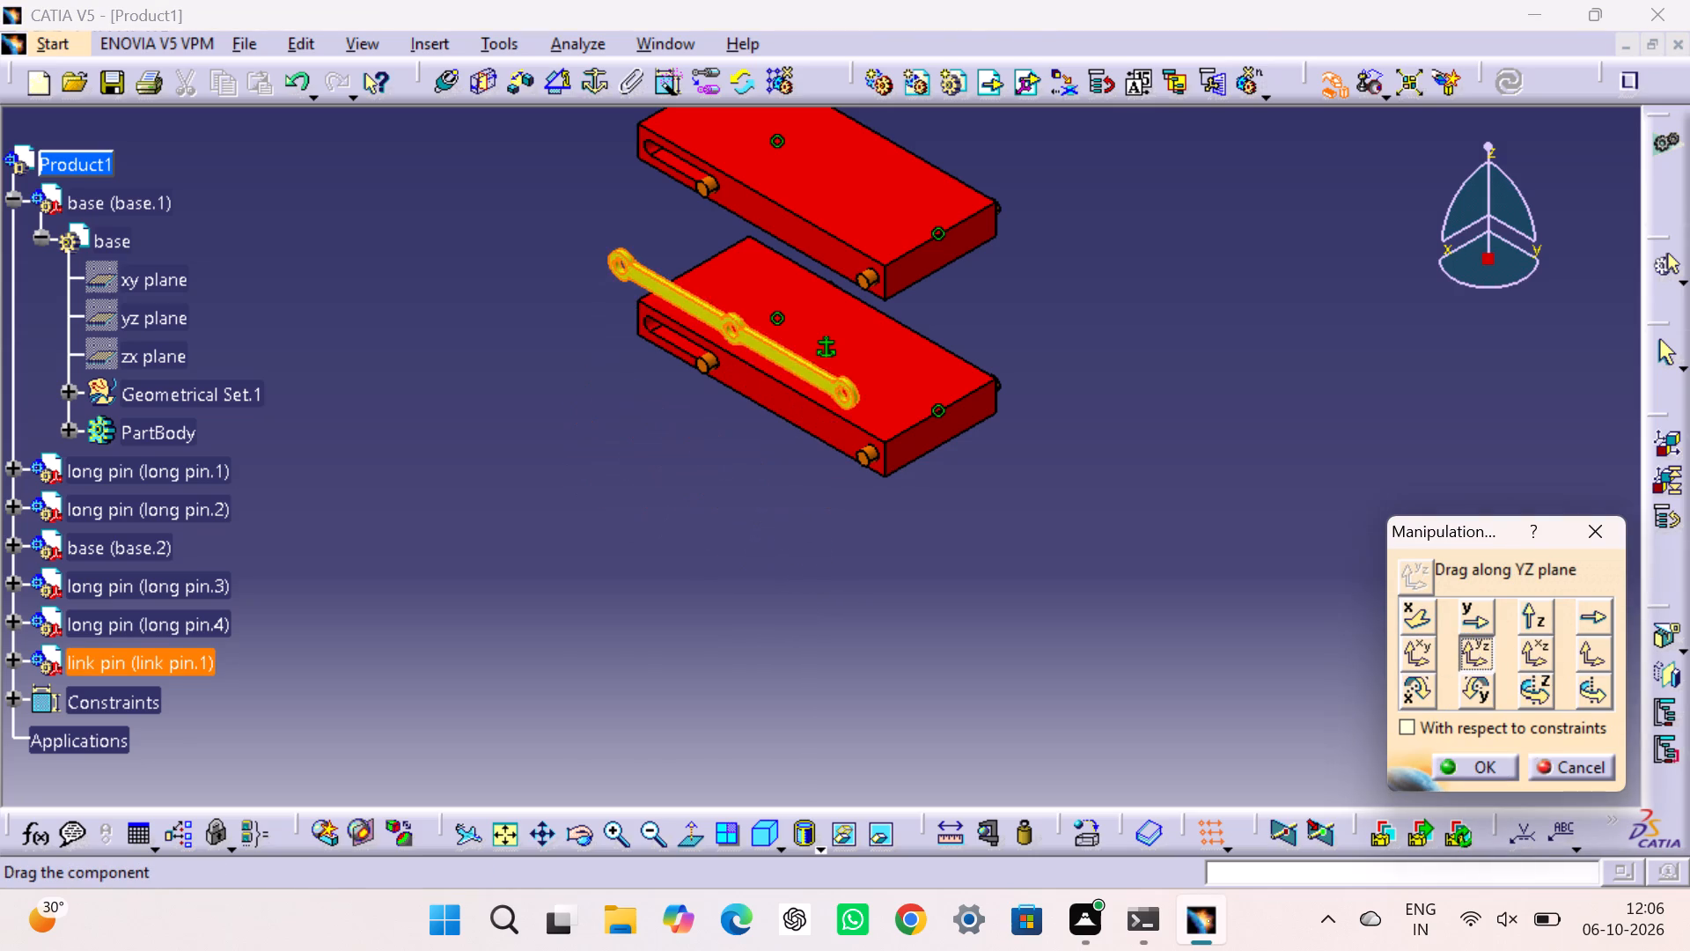
{"action": "left_click_drag", "start_coordinate": [628, 260], "coordinate": [702, 189]}
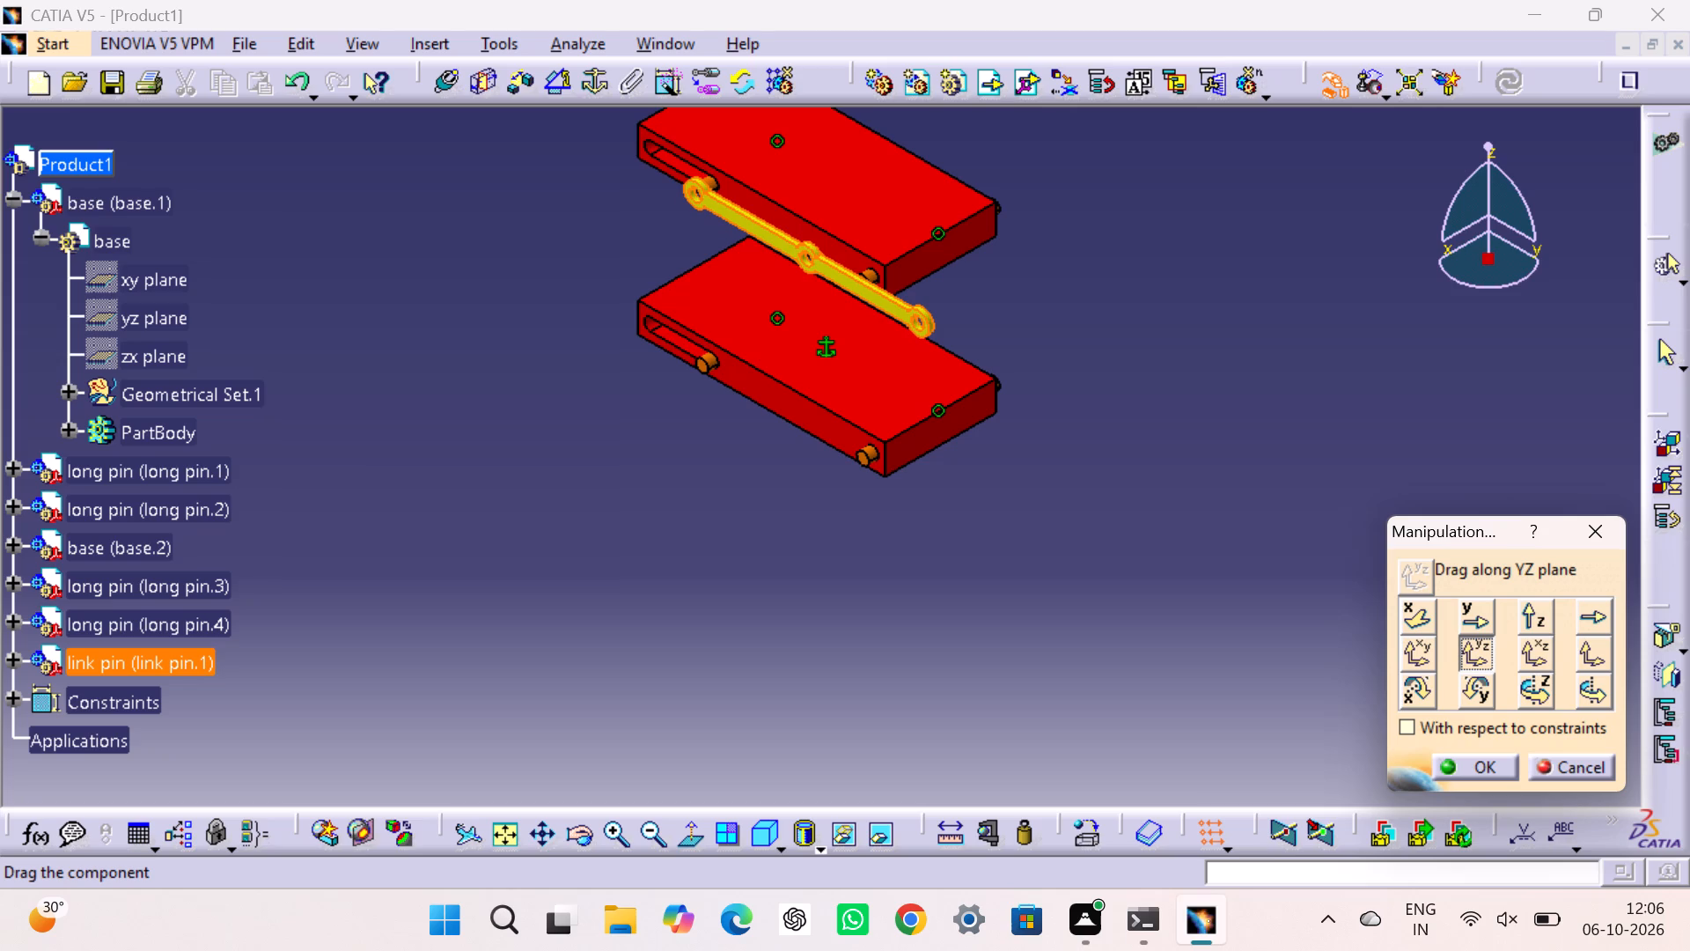
{"action": "left_click_drag", "start_coordinate": [702, 189], "coordinate": [680, 202]}
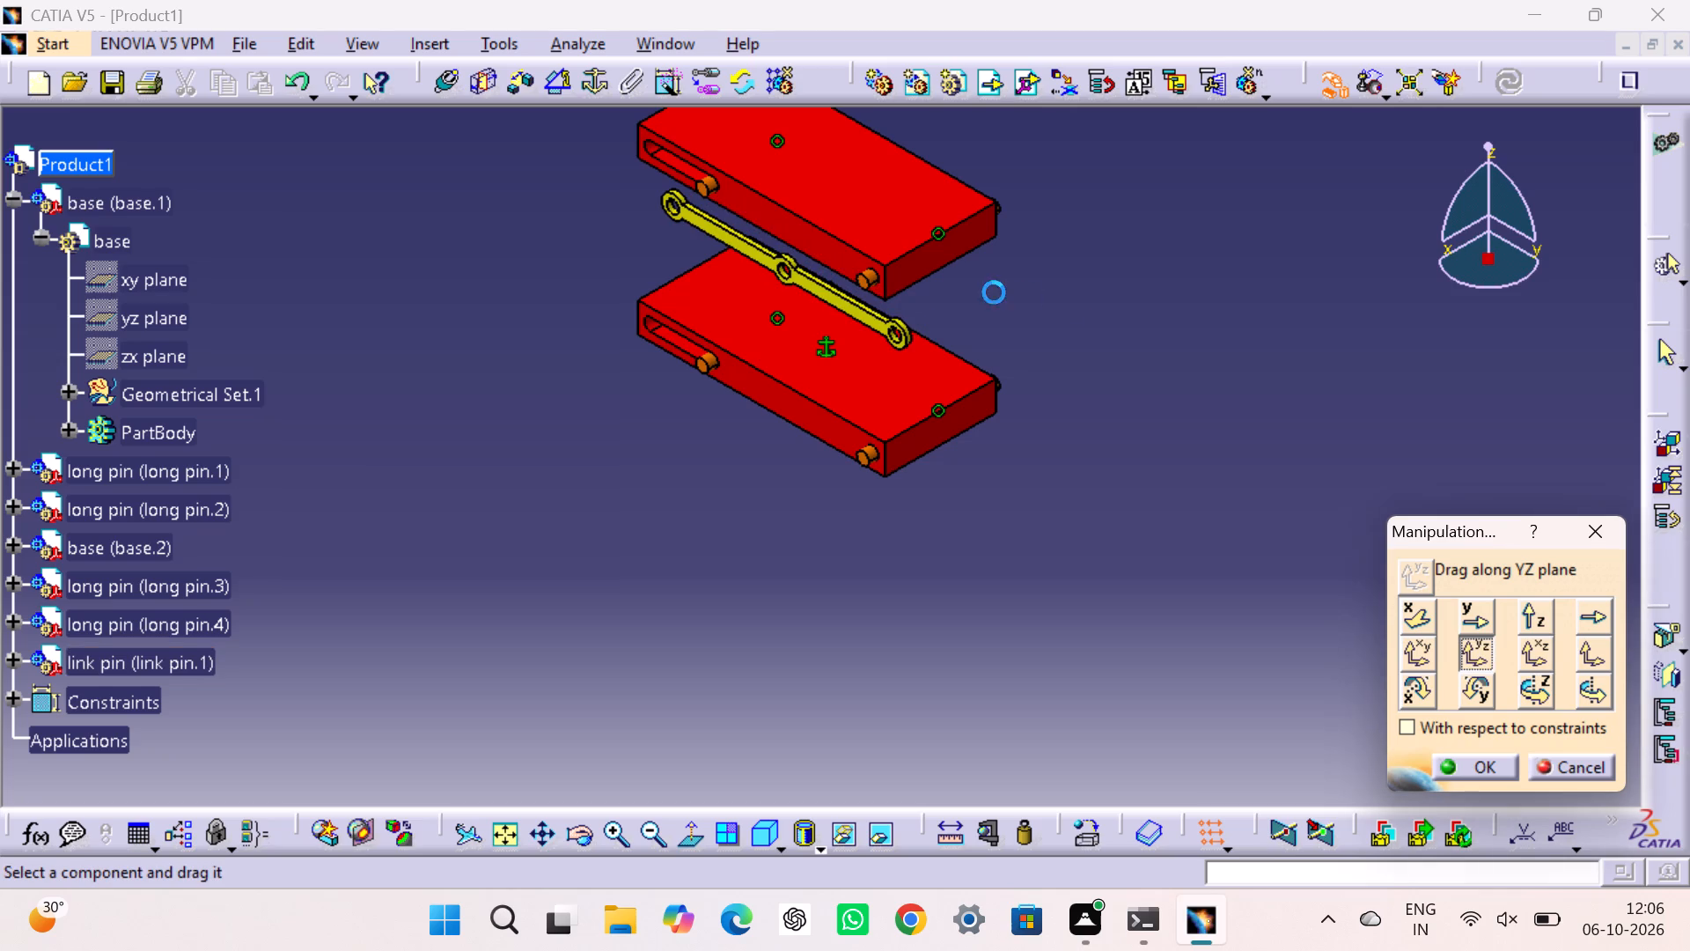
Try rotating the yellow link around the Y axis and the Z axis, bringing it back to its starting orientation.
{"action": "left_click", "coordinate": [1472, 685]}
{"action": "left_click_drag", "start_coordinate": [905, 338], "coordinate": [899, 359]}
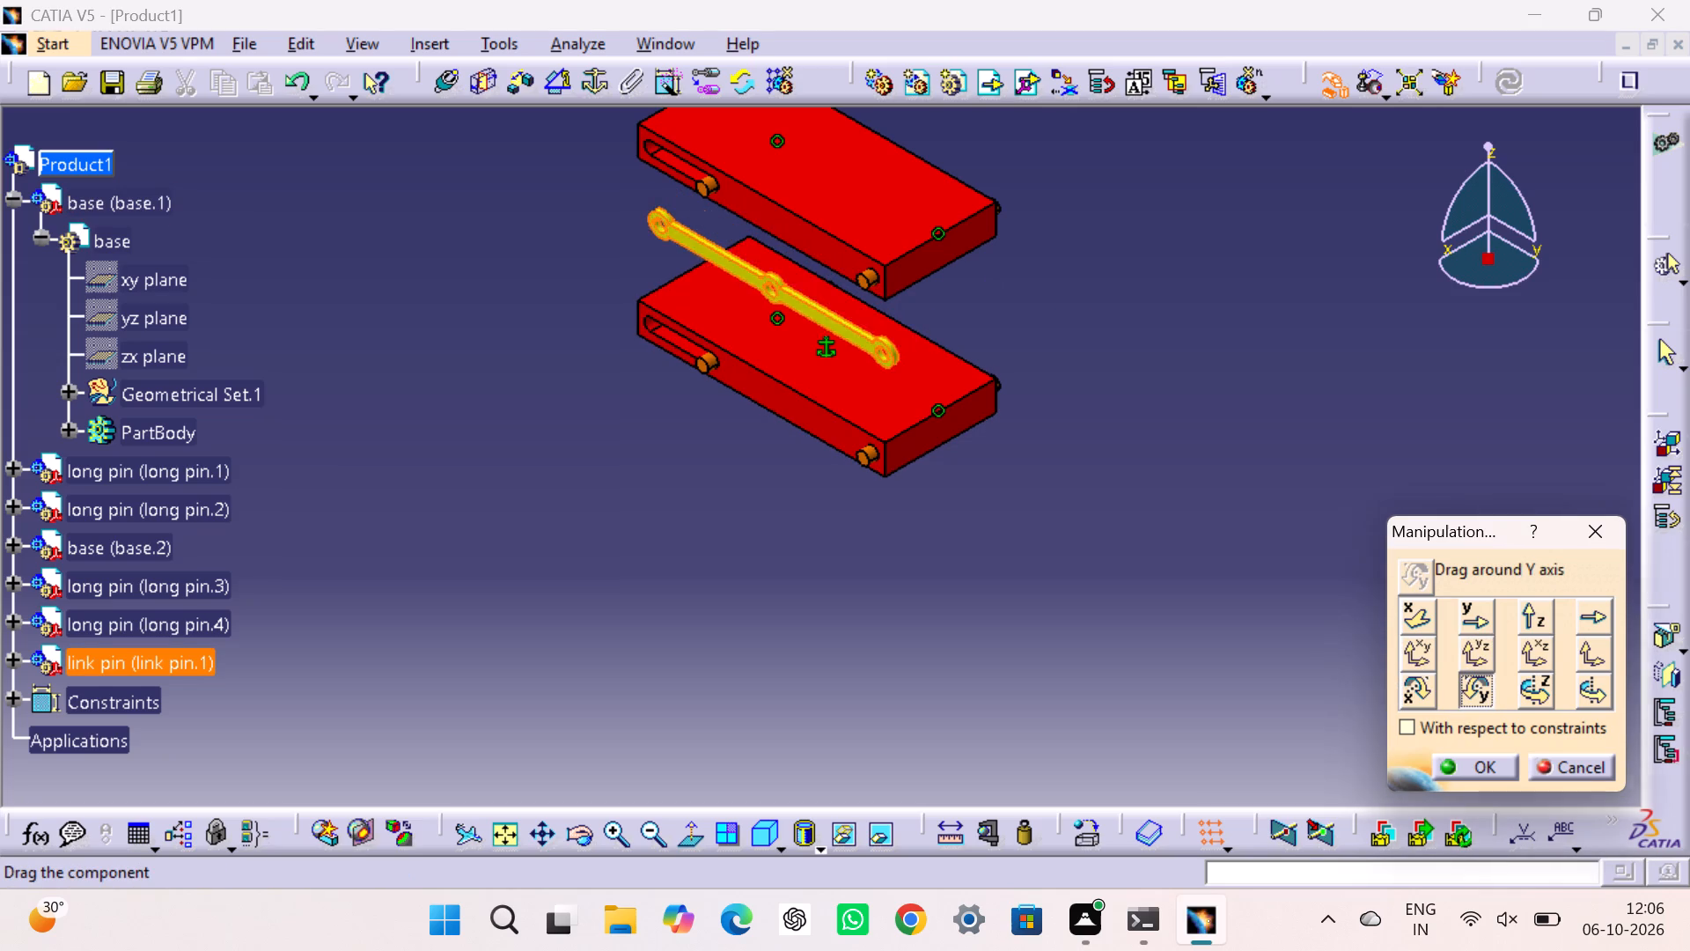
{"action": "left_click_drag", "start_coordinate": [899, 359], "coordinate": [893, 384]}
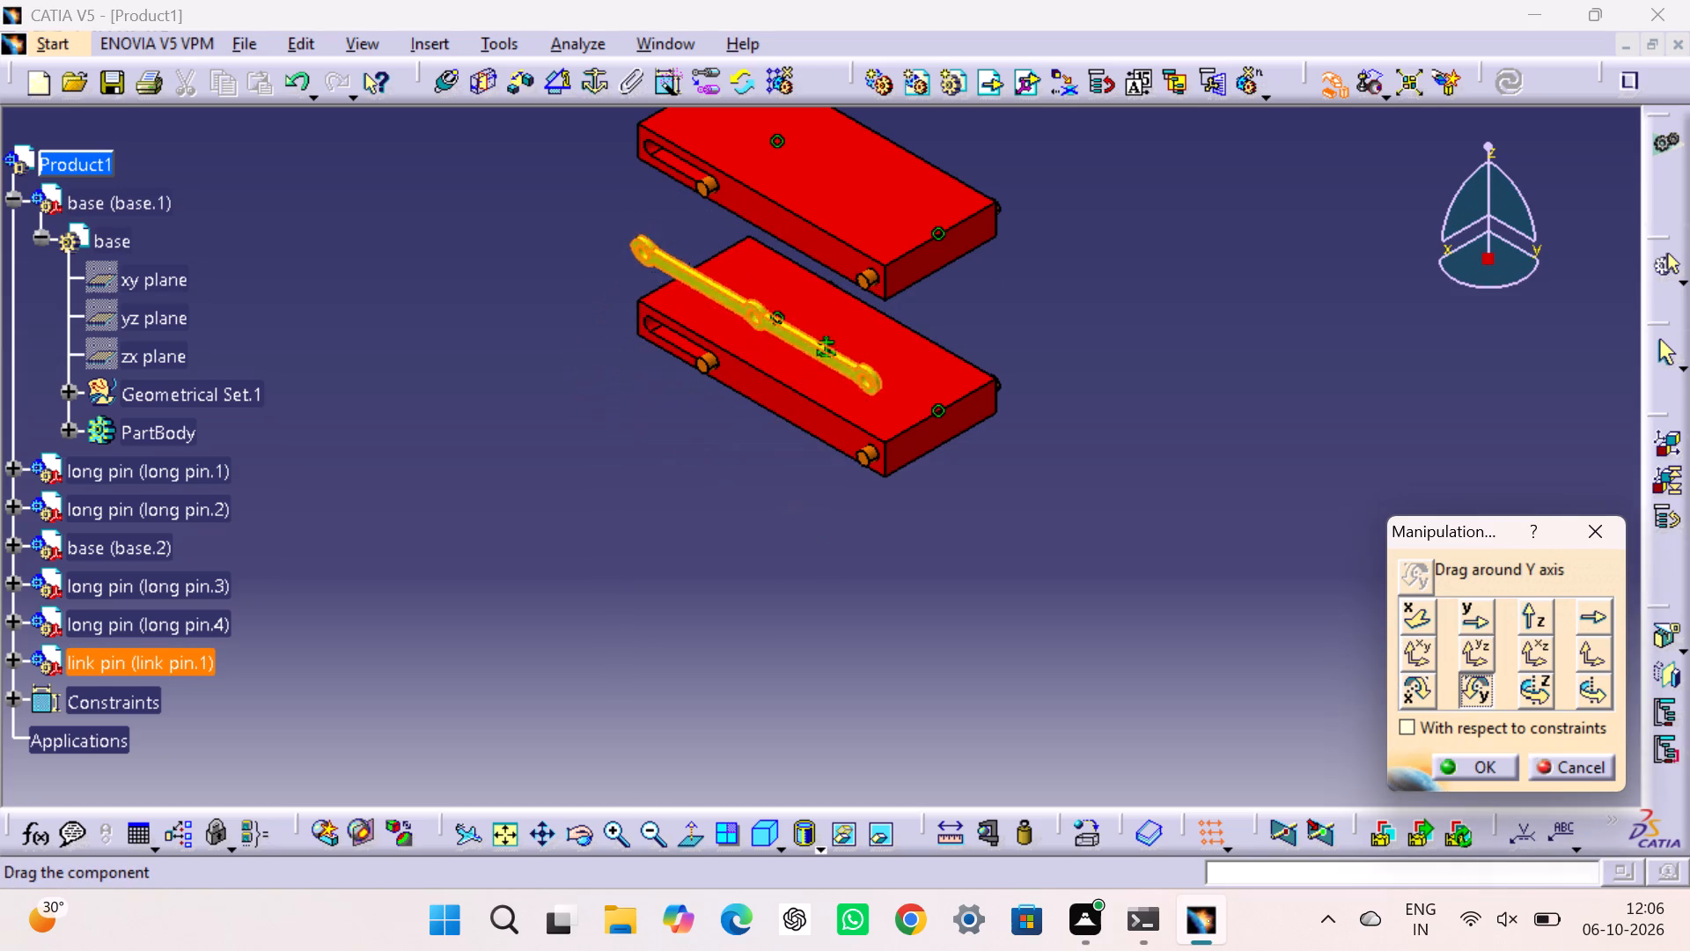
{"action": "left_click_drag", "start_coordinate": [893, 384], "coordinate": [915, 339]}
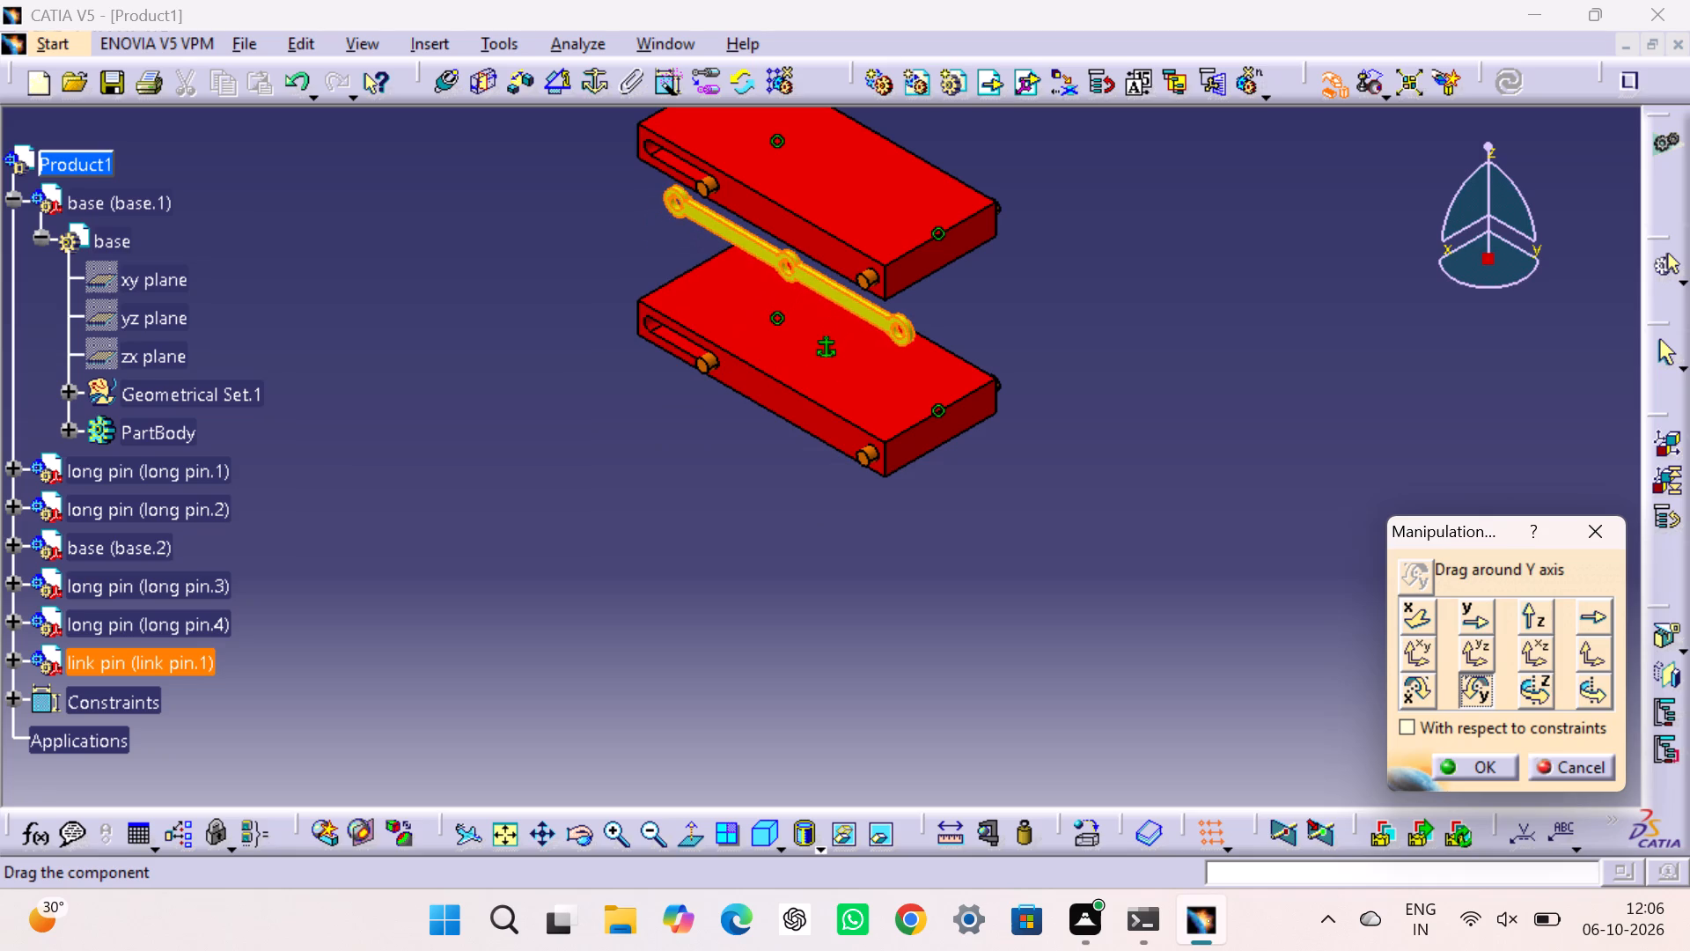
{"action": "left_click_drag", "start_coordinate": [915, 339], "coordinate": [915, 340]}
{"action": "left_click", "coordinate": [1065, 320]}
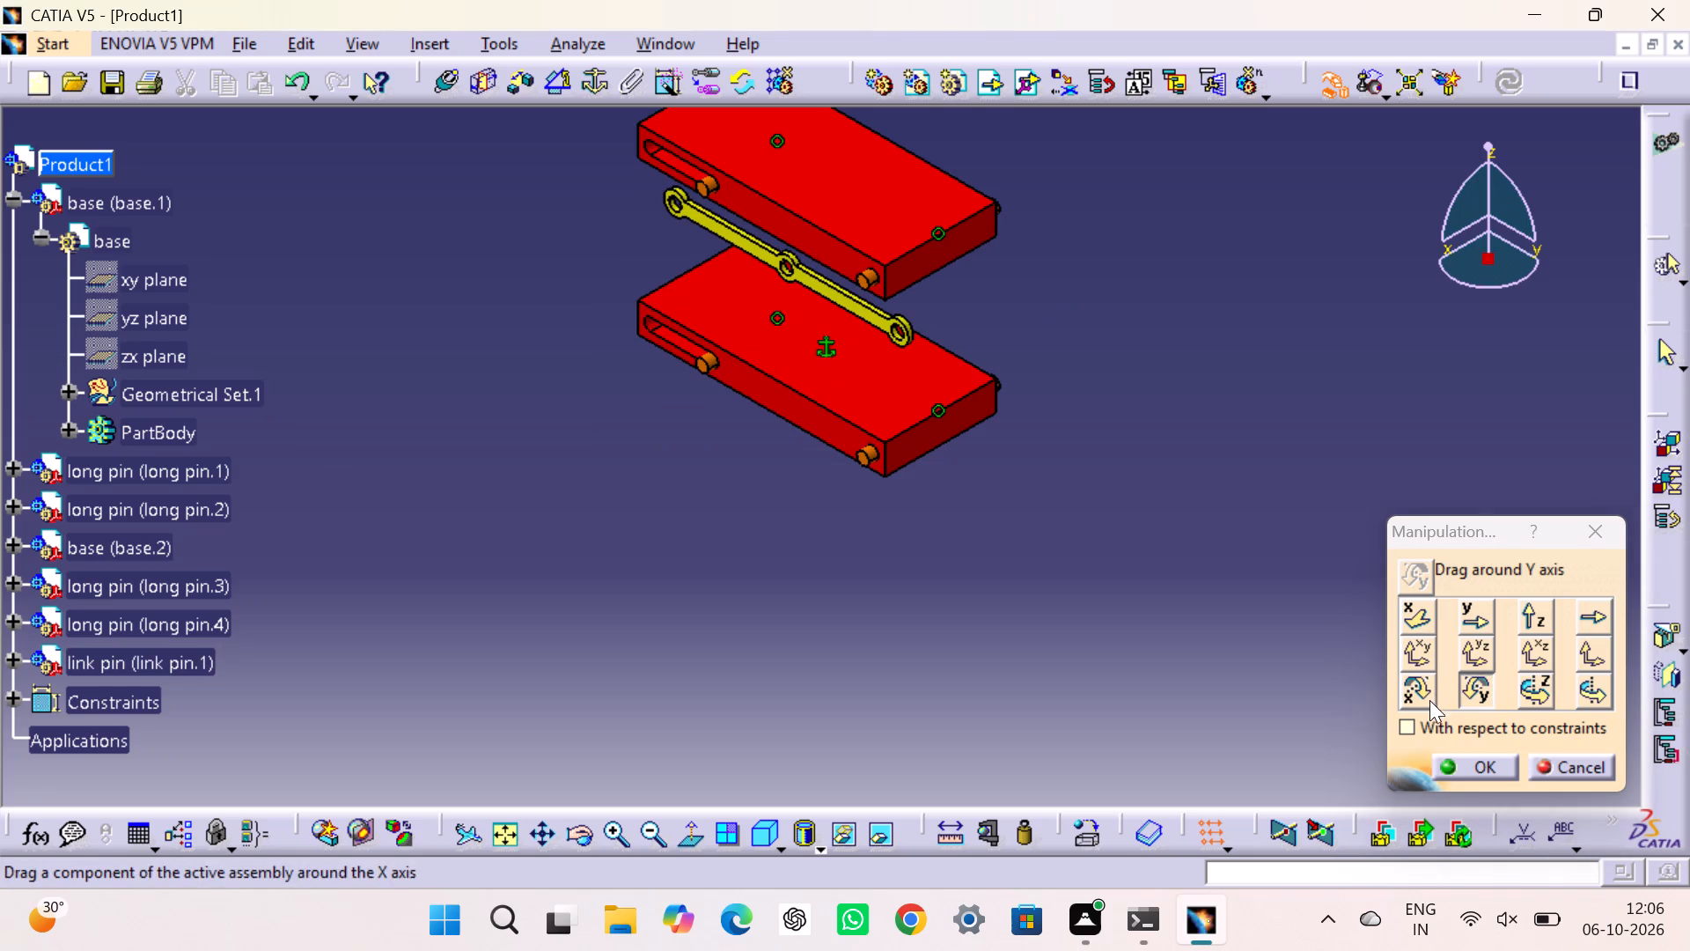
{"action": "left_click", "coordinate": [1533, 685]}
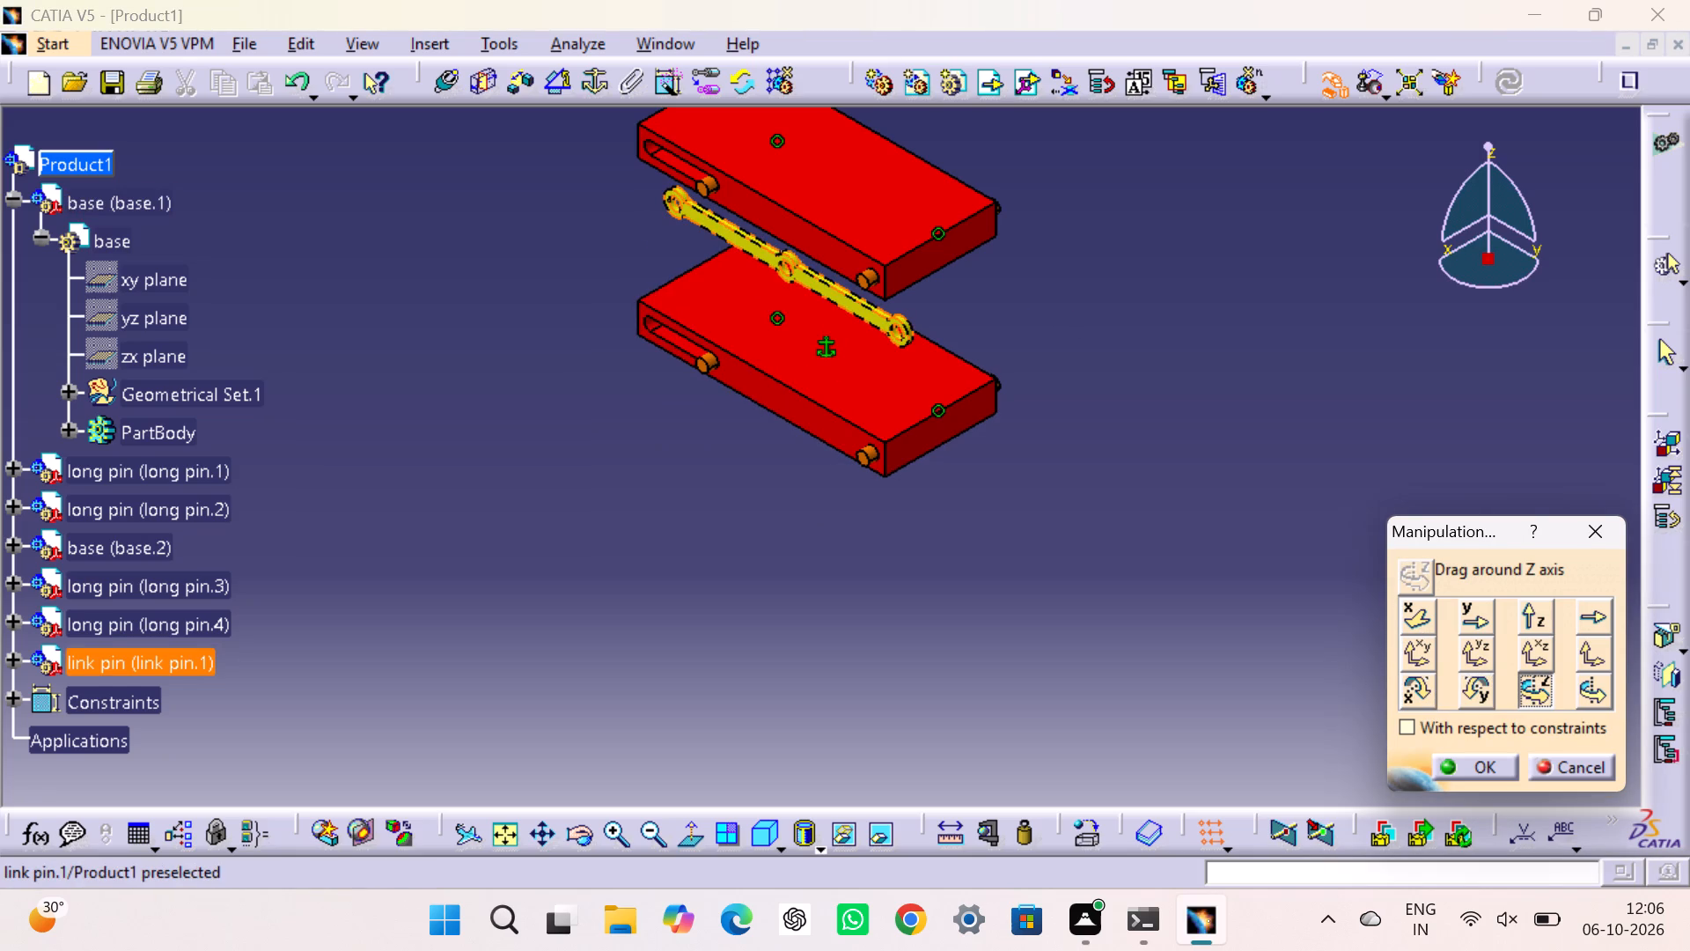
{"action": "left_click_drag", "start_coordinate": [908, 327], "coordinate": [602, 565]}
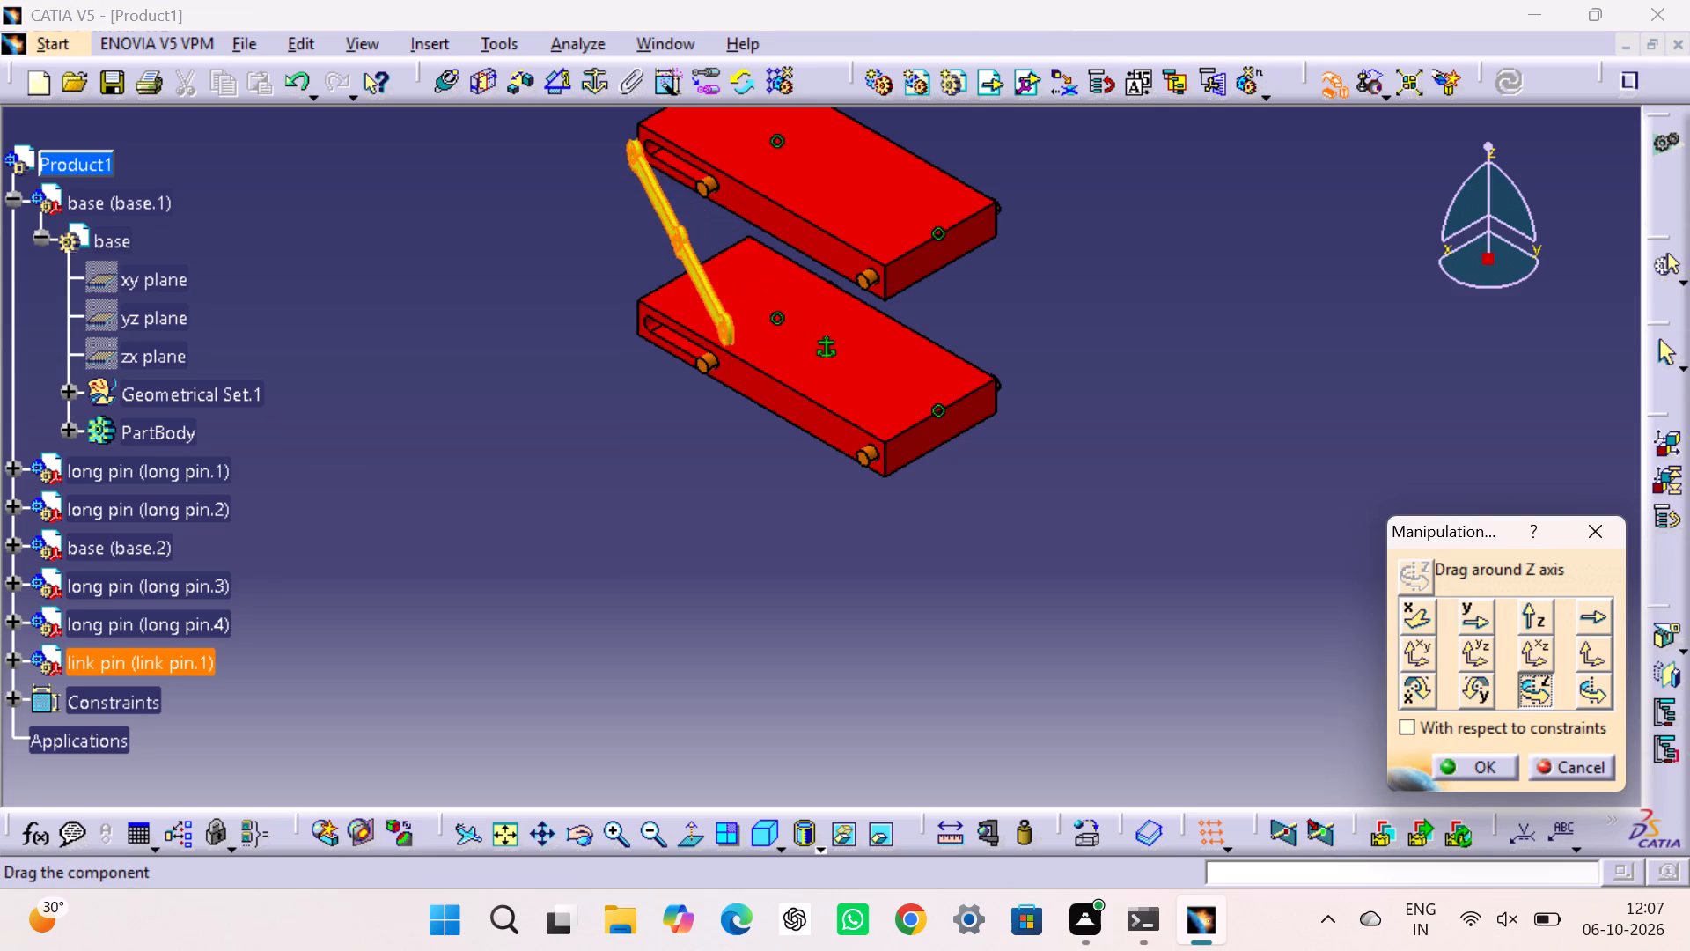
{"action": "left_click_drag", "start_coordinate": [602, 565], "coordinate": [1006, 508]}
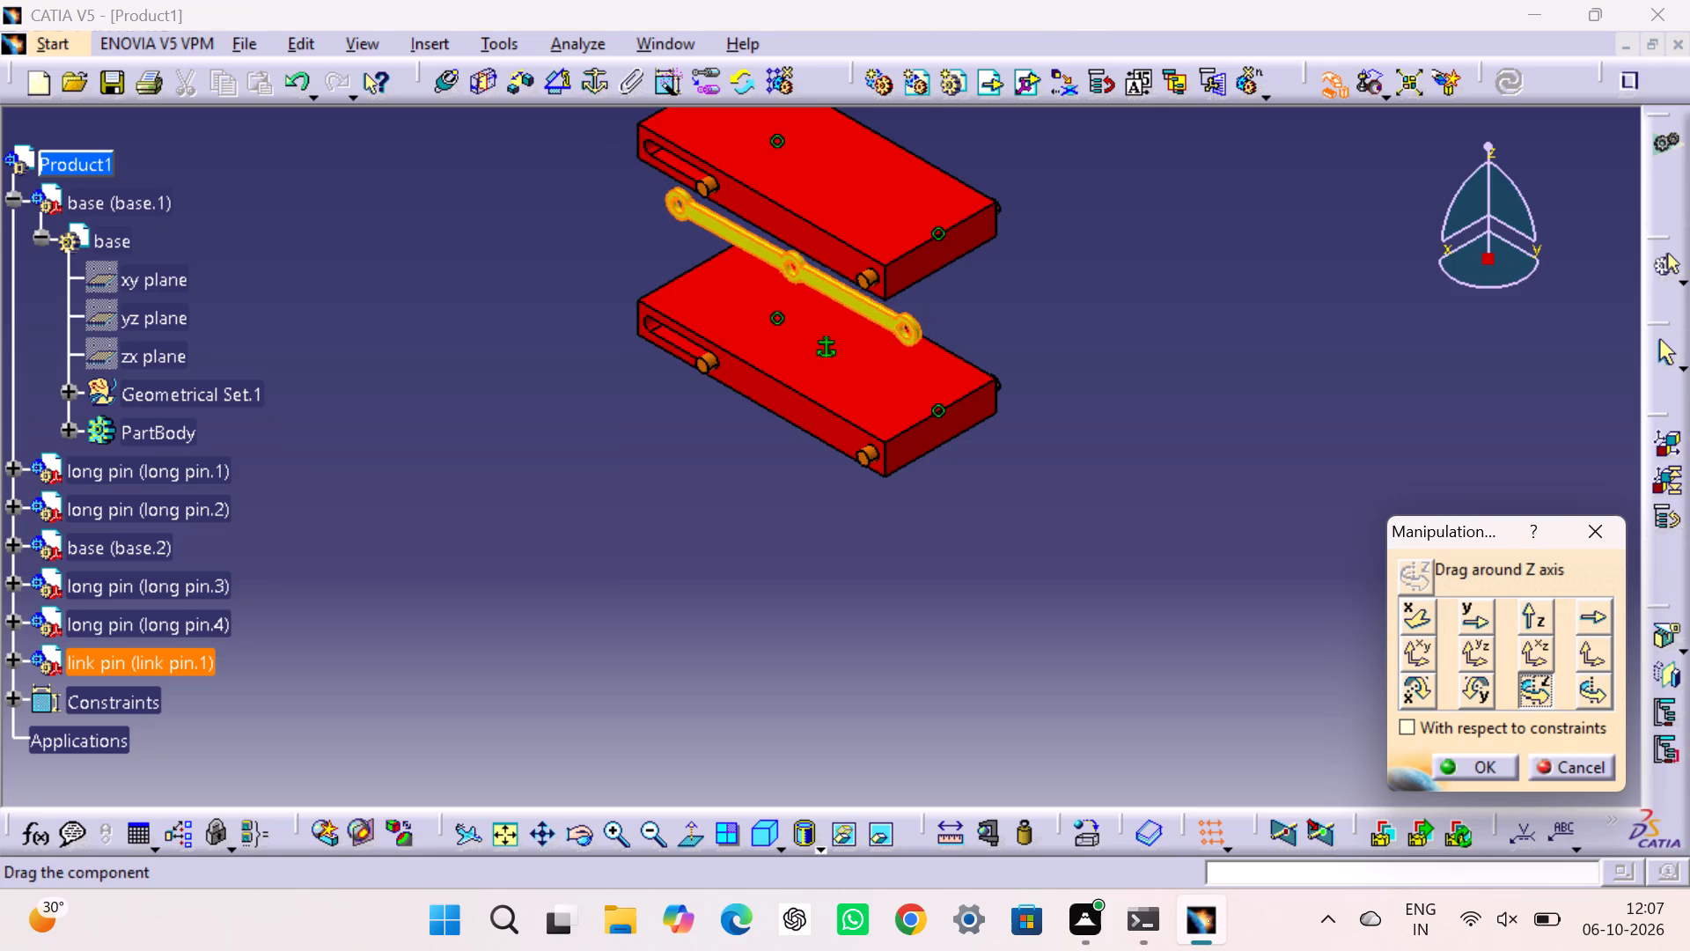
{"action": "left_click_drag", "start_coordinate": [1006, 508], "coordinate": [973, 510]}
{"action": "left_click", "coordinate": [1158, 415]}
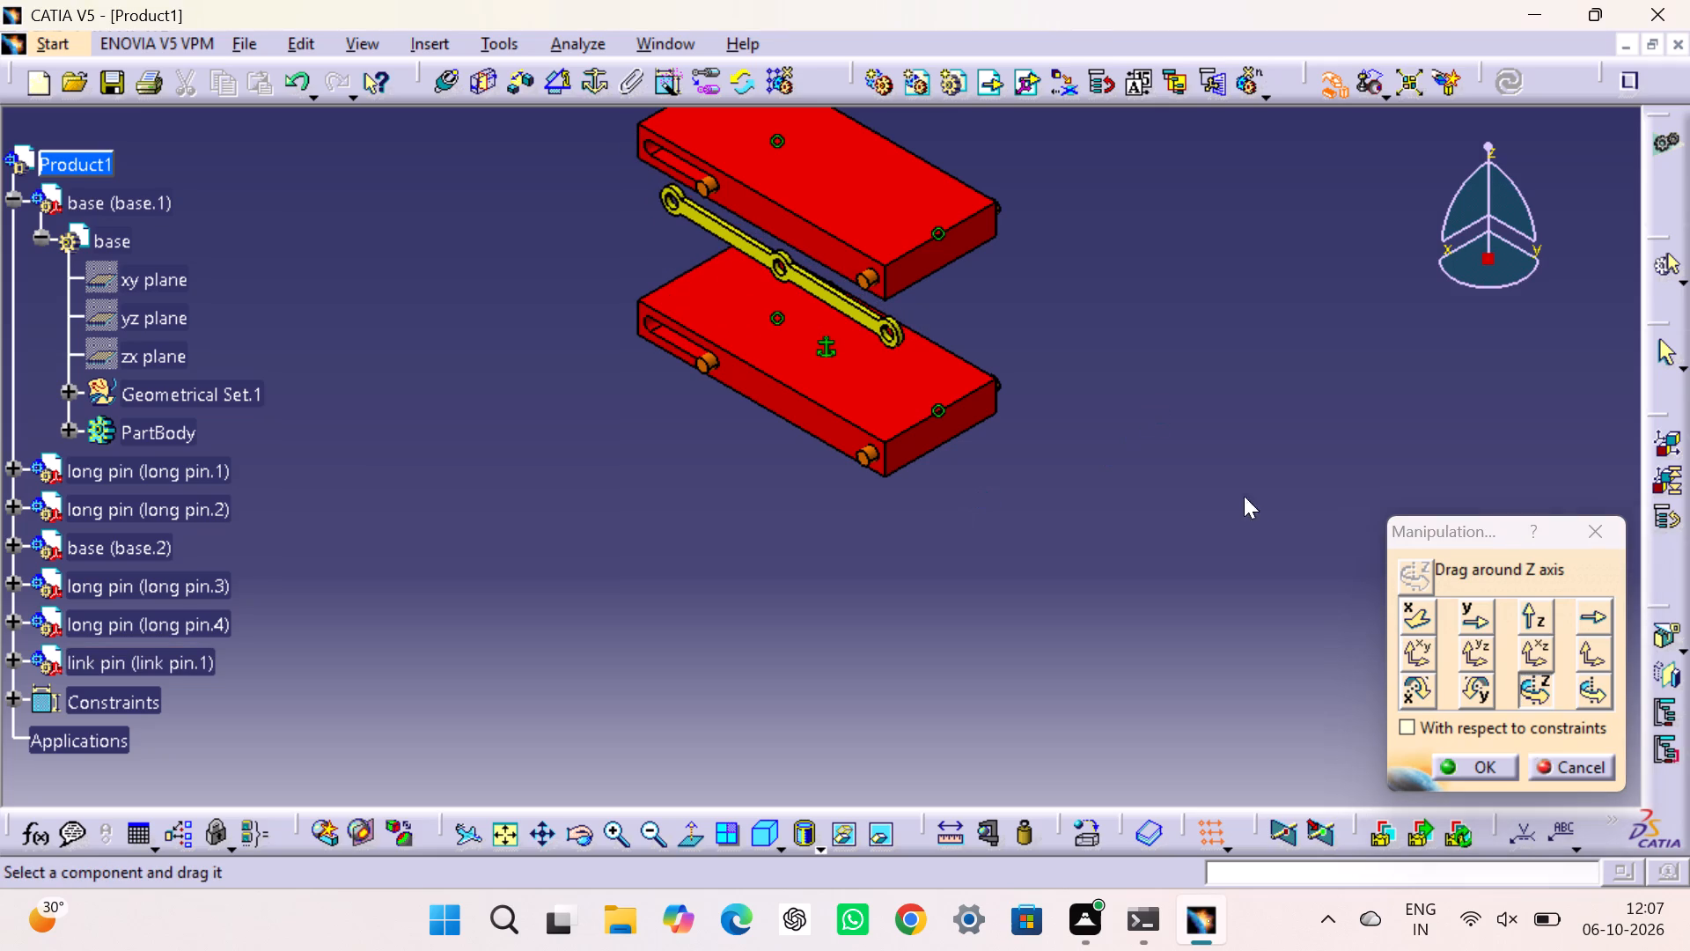
Rotate the yellow link around the X axis so that it slopes more steeply down across the lower base.
{"action": "left_click", "coordinate": [1413, 689]}
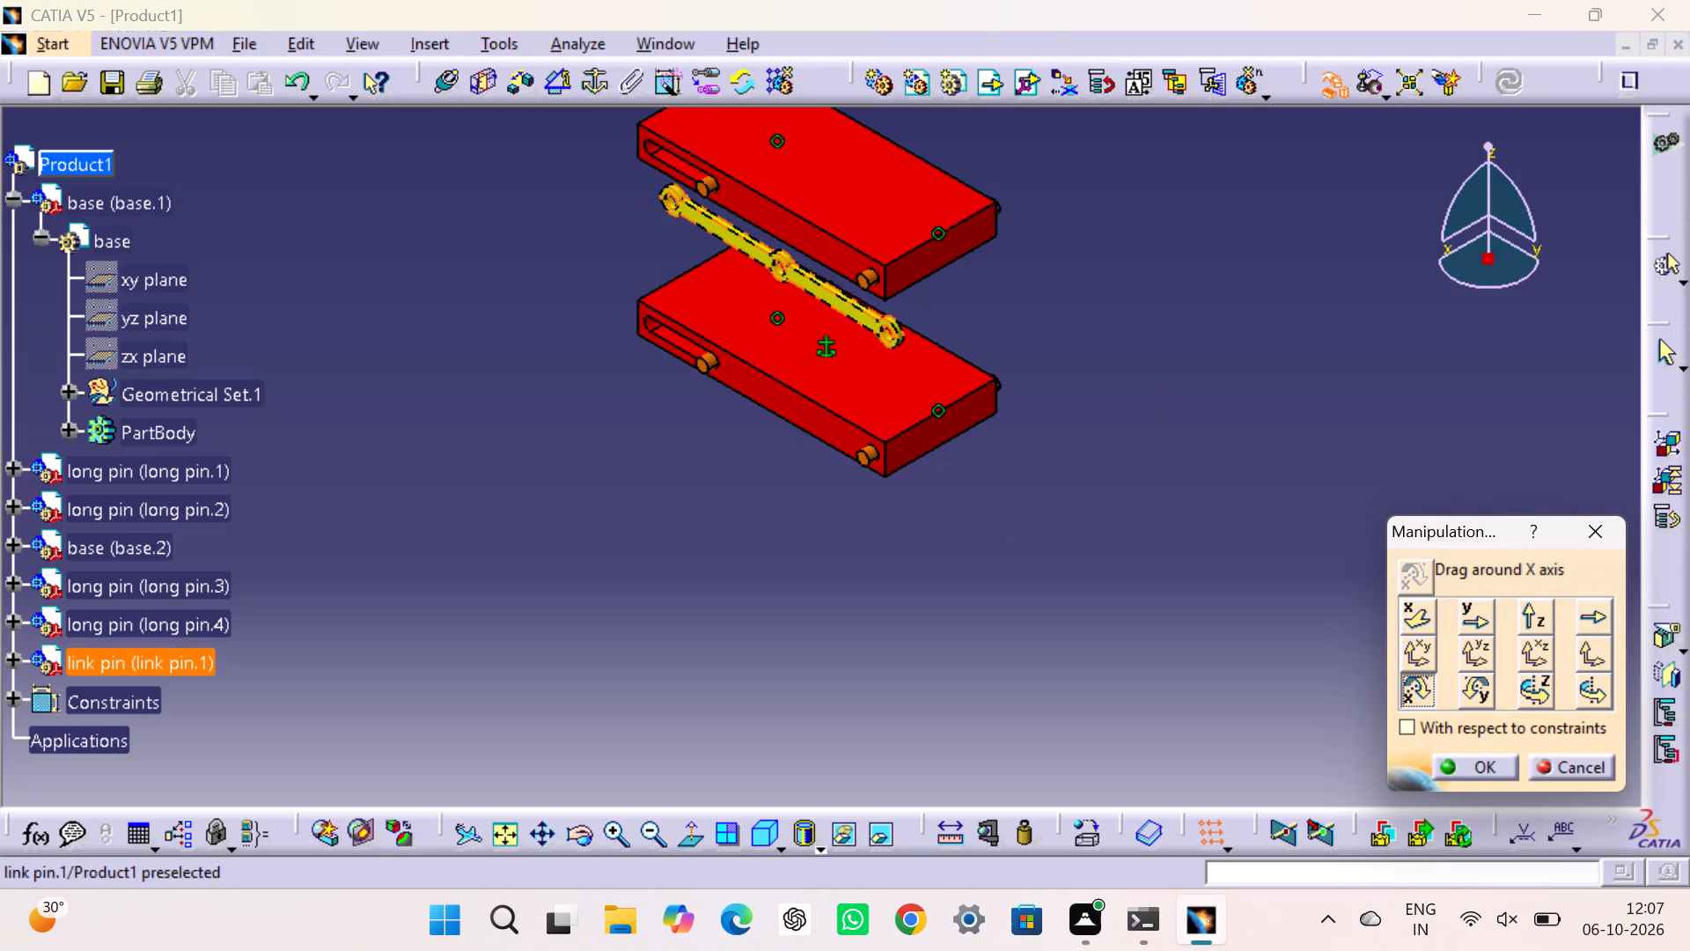
{"action": "left_click_drag", "start_coordinate": [902, 328], "coordinate": [869, 490]}
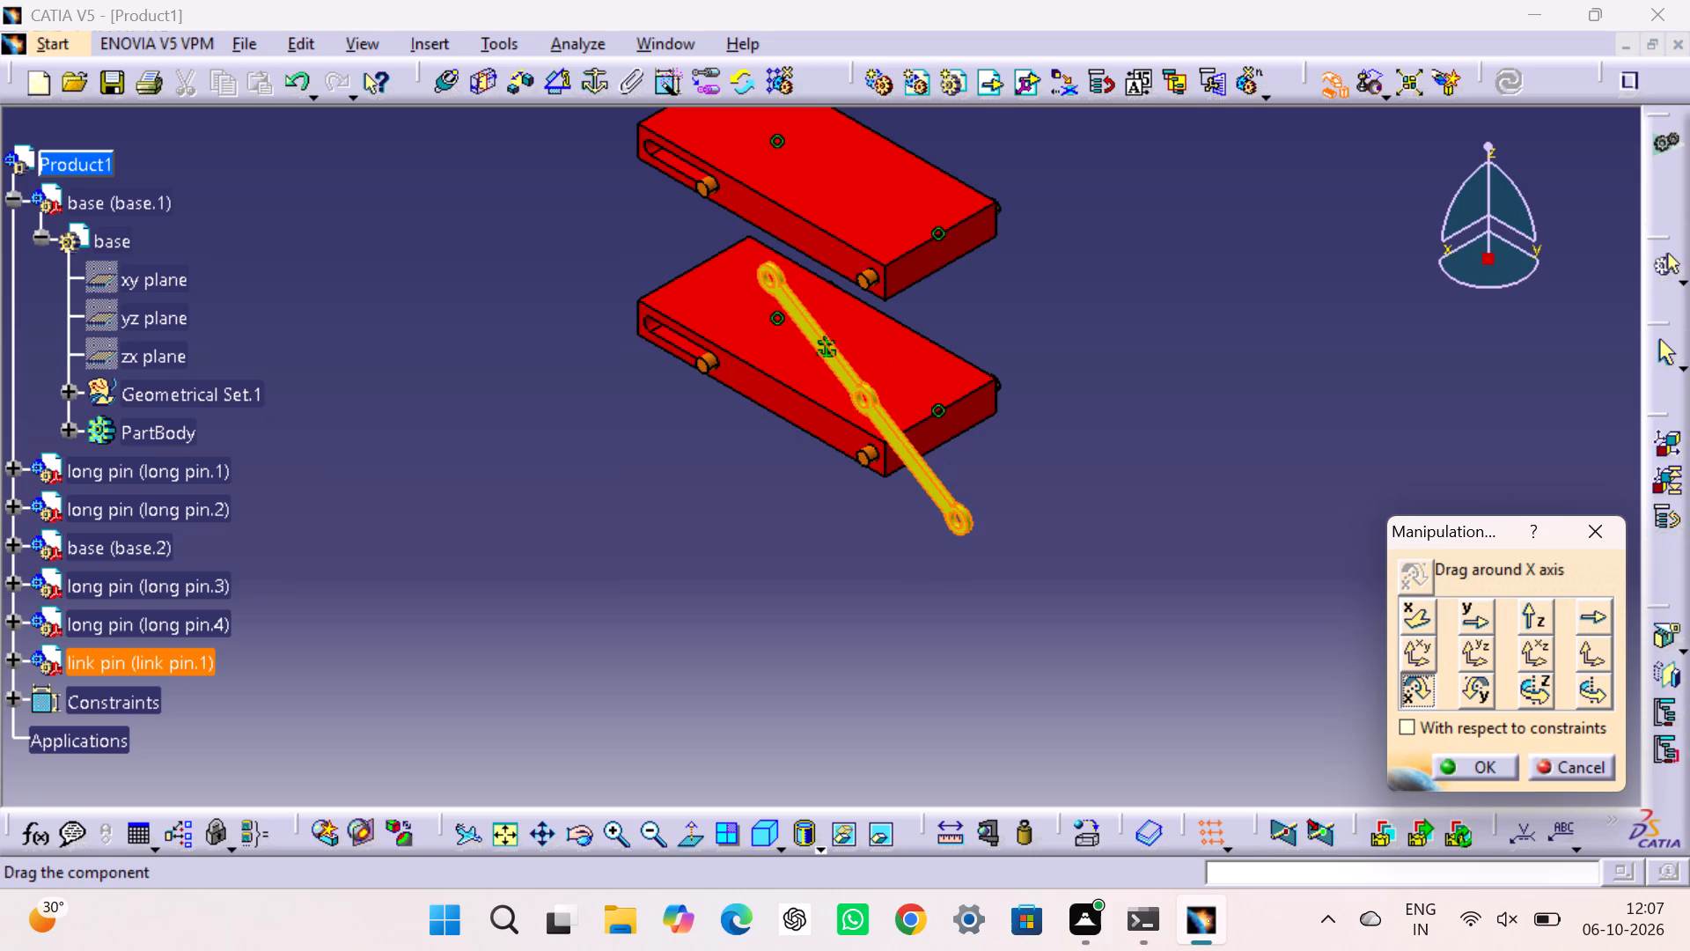
{"action": "left_click_drag", "start_coordinate": [869, 490], "coordinate": [871, 501]}
{"action": "left_click", "coordinate": [1316, 375]}
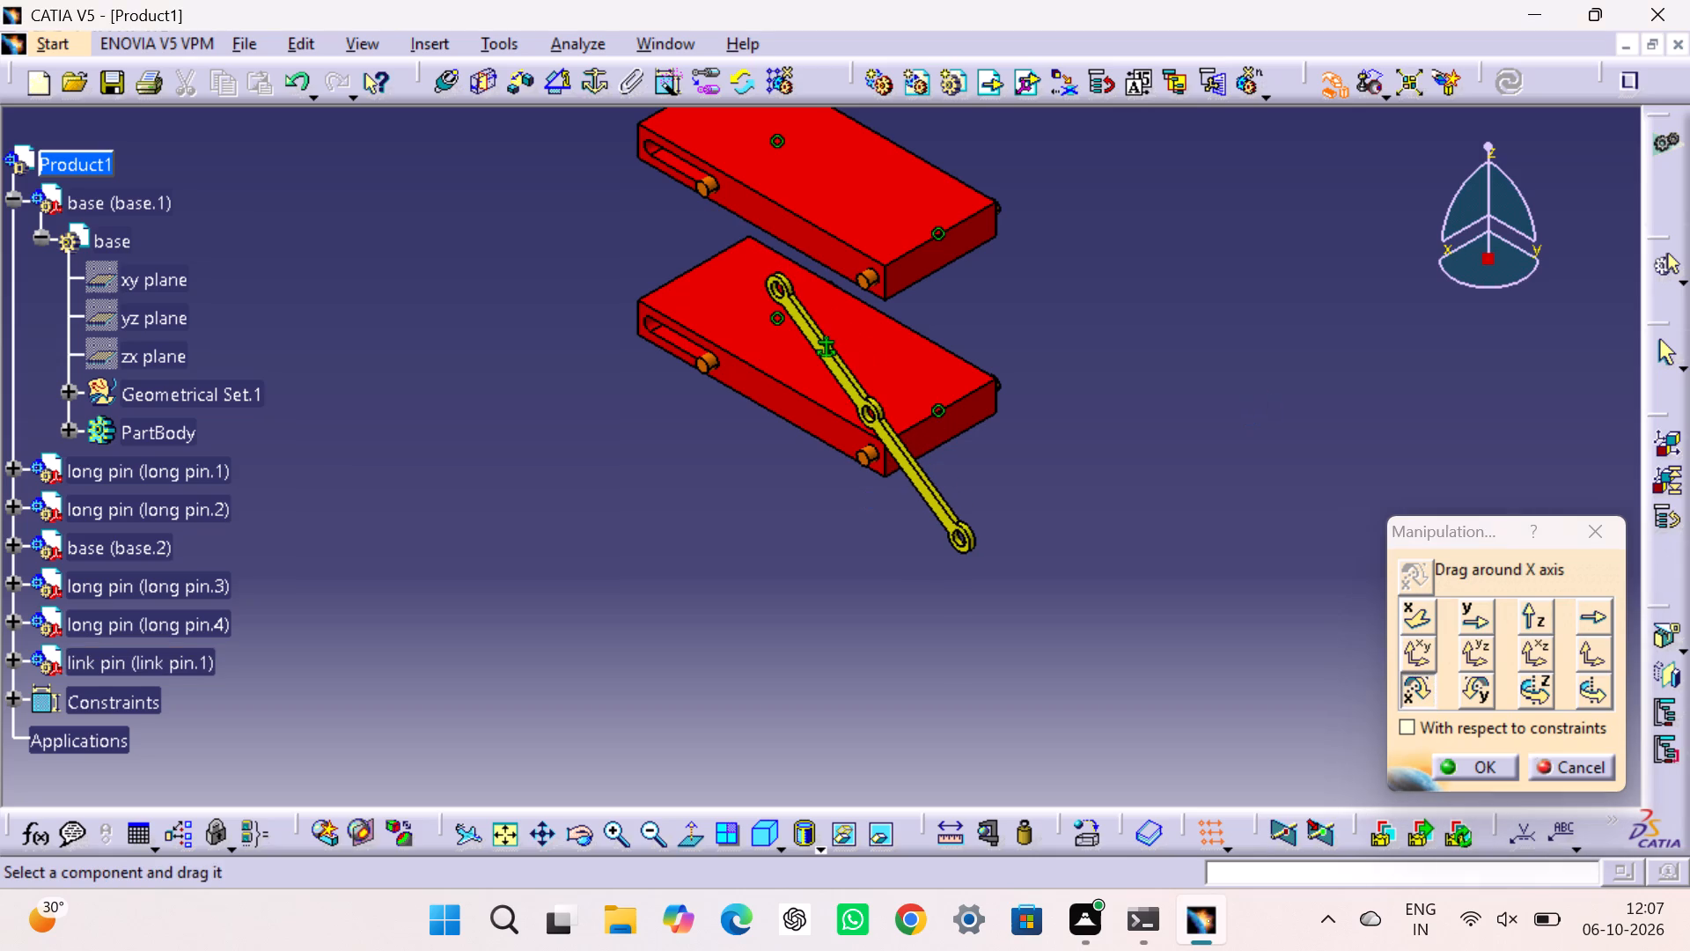
Raise the yellow link along Z, and pull it out along X in front of the lower base's slotted side.
{"action": "left_click", "coordinate": [1526, 608]}
{"action": "left_click_drag", "start_coordinate": [919, 478], "coordinate": [912, 426]}
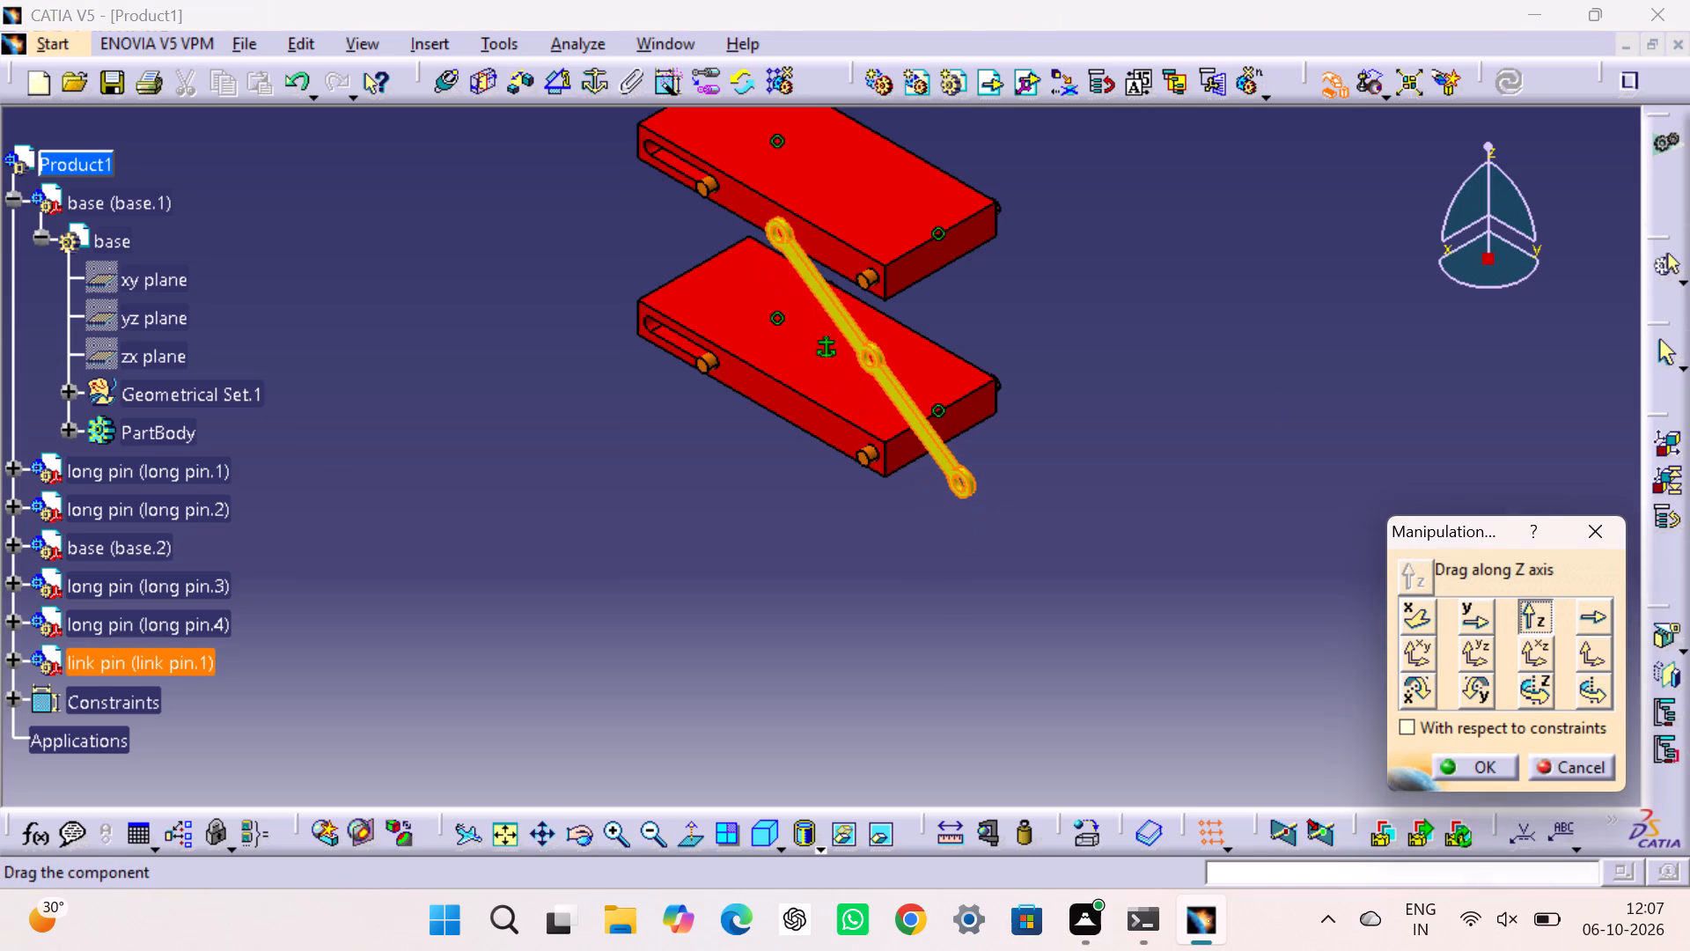
{"action": "left_click_drag", "start_coordinate": [912, 426], "coordinate": [910, 421]}
{"action": "left_click", "coordinate": [1219, 388]}
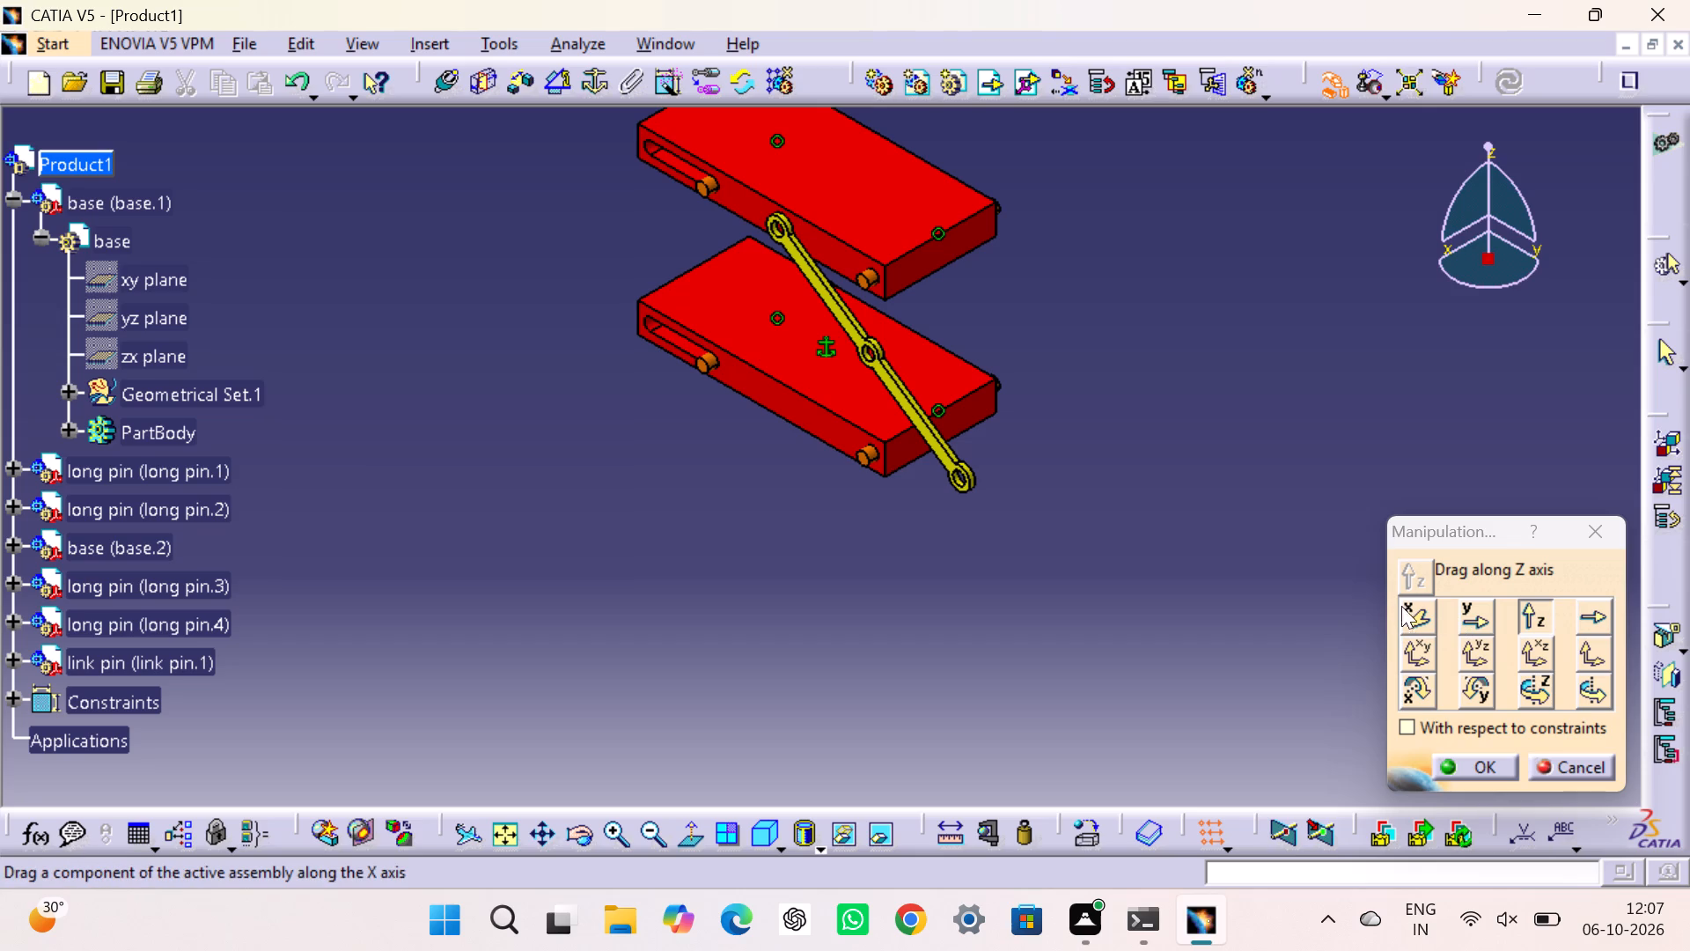
{"action": "left_click", "coordinate": [1409, 606]}
{"action": "left_click_drag", "start_coordinate": [877, 371], "coordinate": [773, 457]}
{"action": "left_click", "coordinate": [1201, 391]}
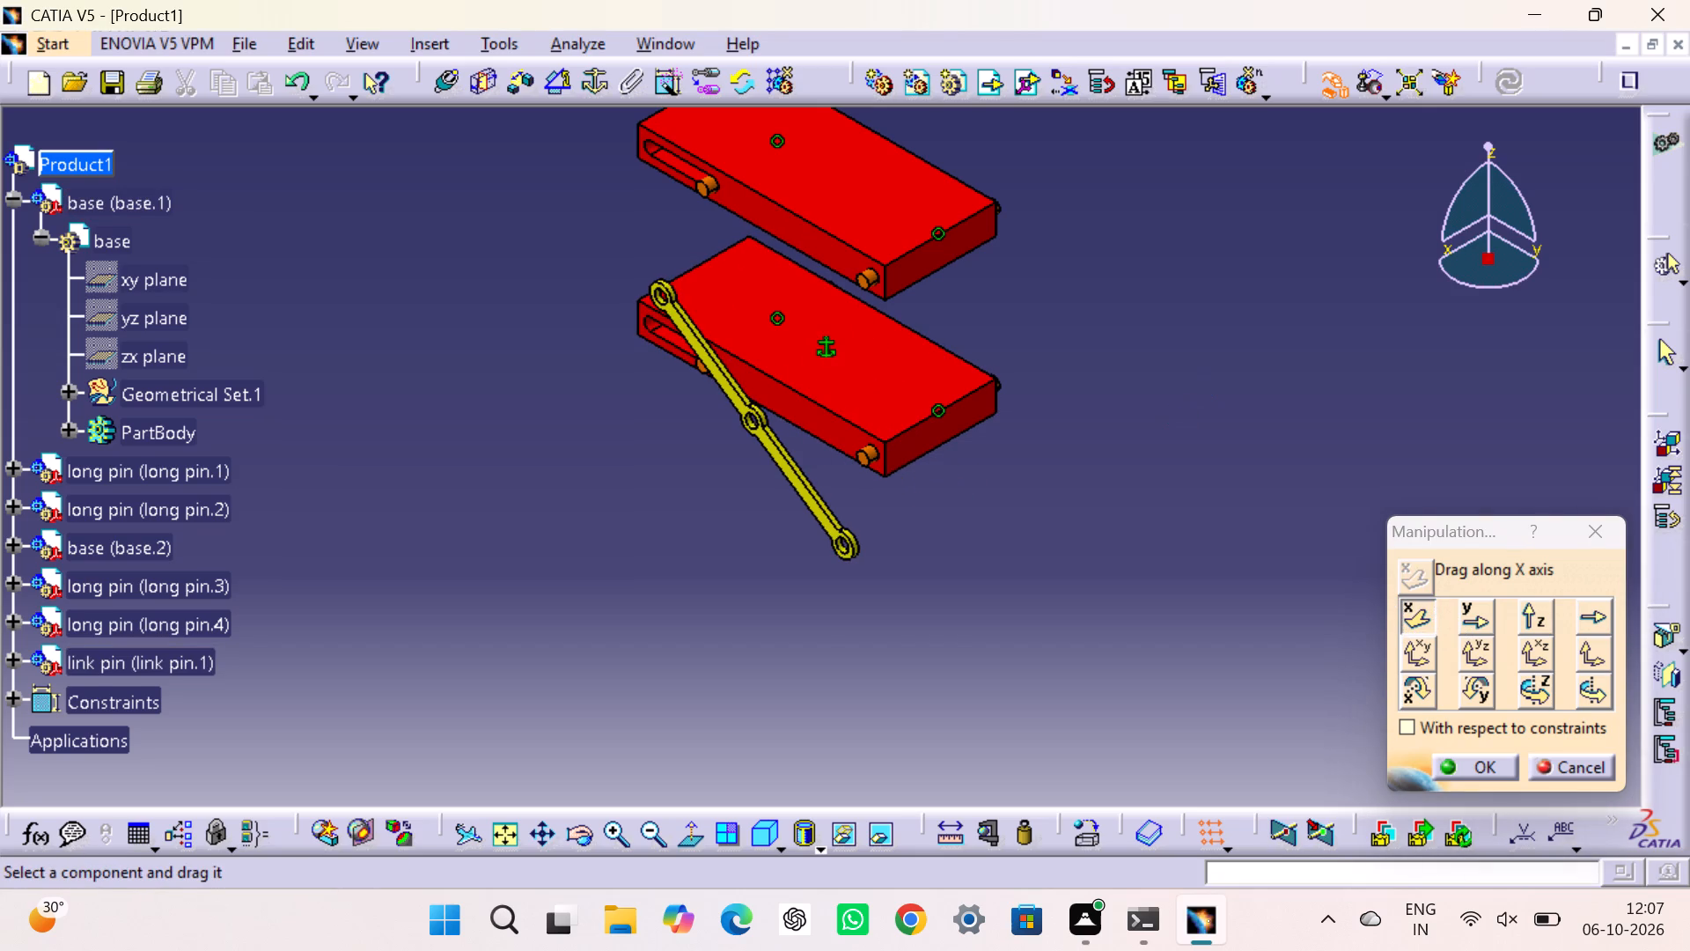
Shift the link along Y and back along X until its ends sit beside the upper slot pin and lower corner pin, and finish manipulating.
{"action": "left_click", "coordinate": [1483, 612]}
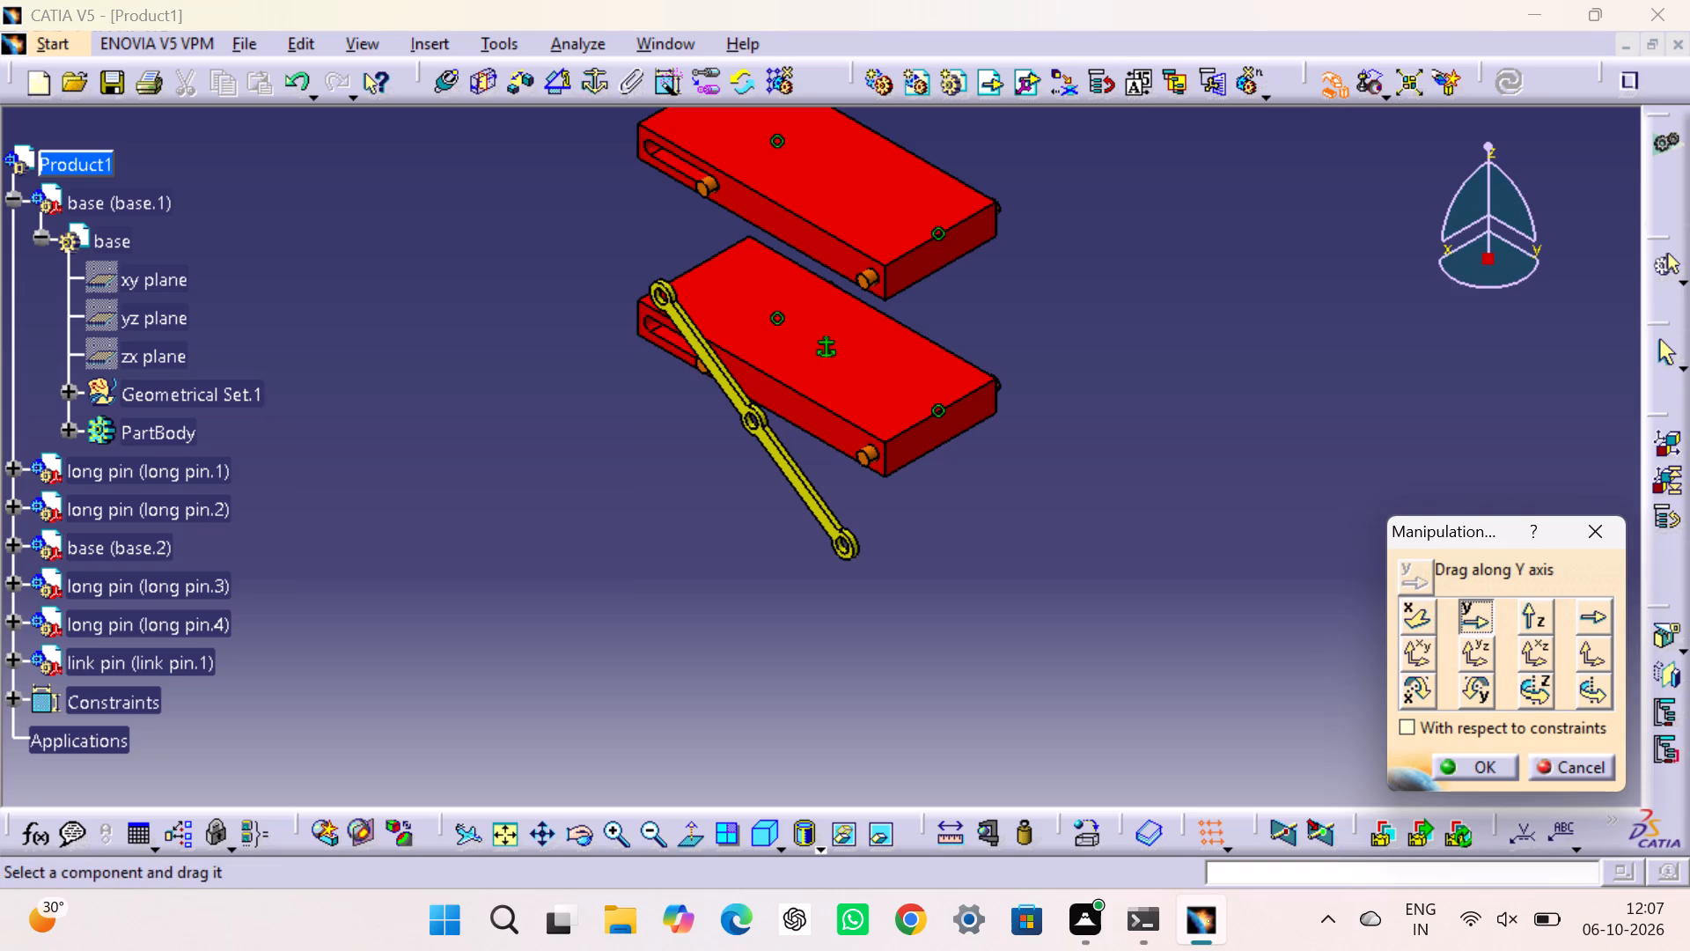
{"action": "left_click_drag", "start_coordinate": [778, 455], "coordinate": [858, 505]}
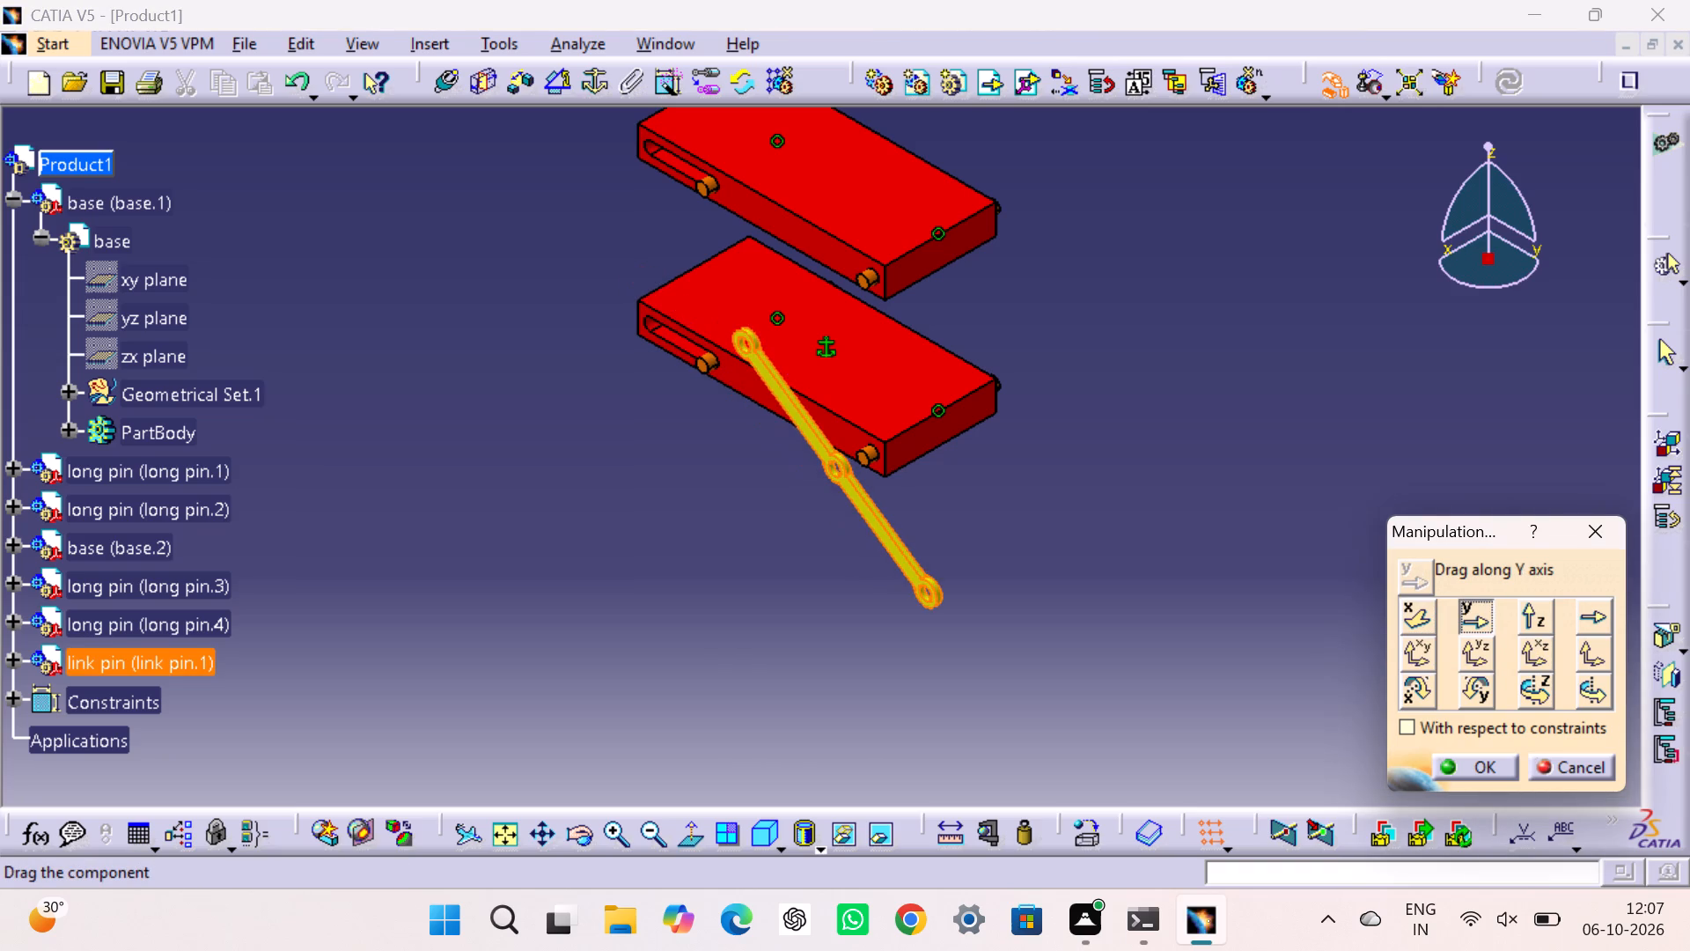
{"action": "left_click_drag", "start_coordinate": [858, 505], "coordinate": [775, 342]}
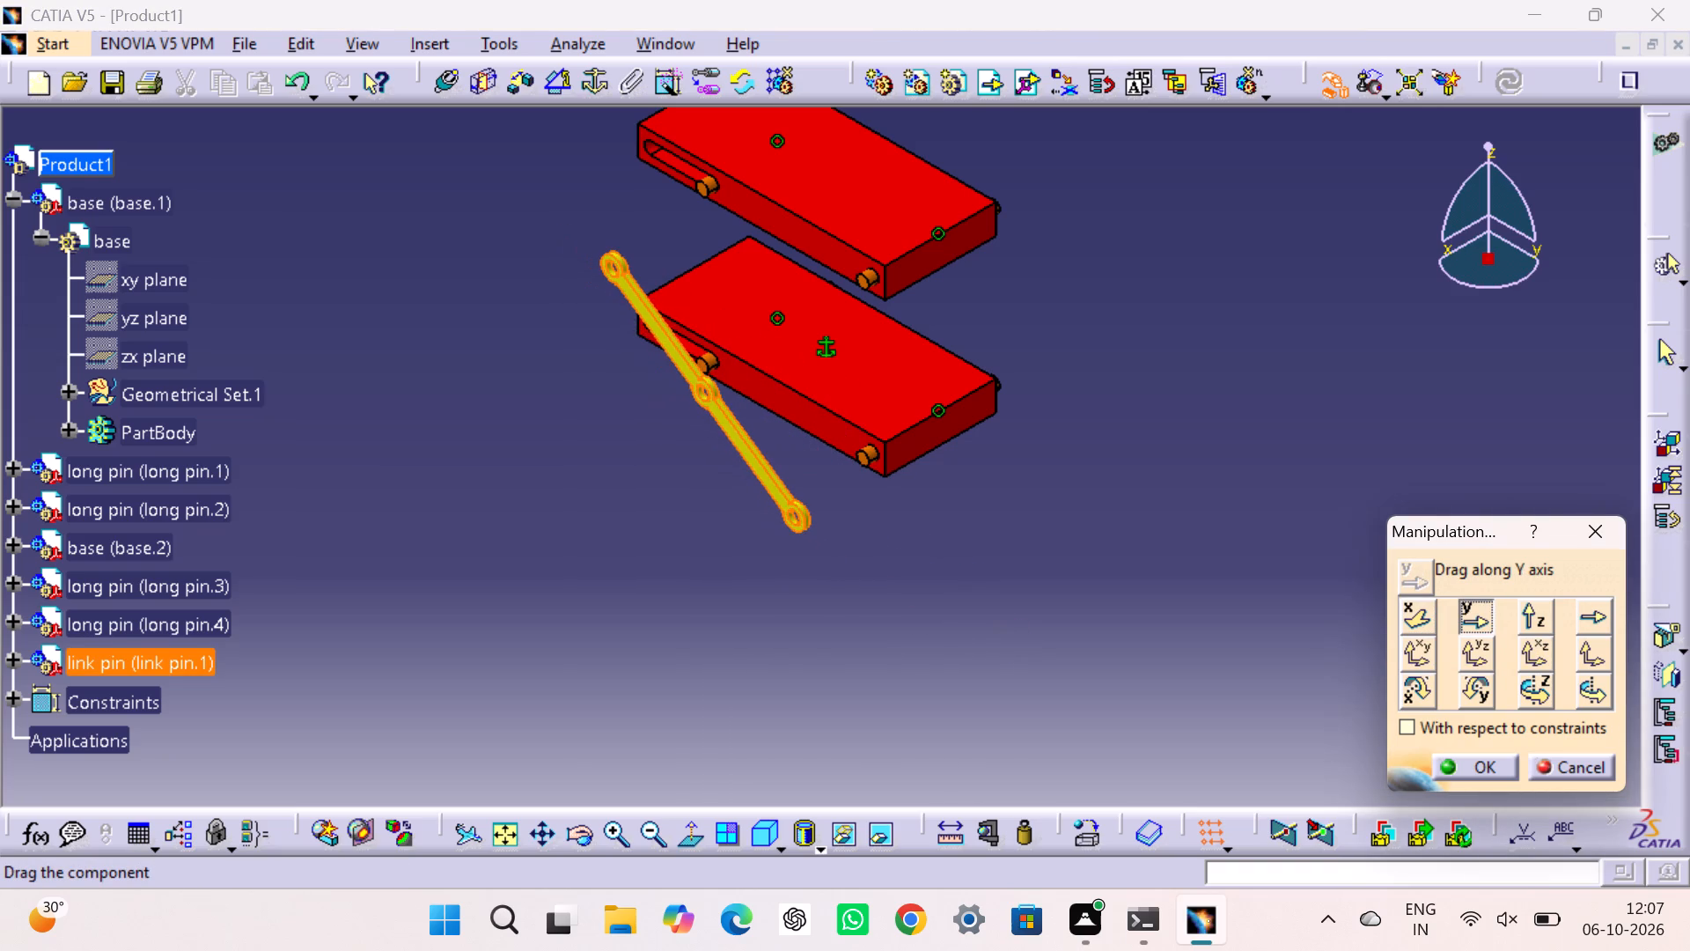
{"action": "left_click_drag", "start_coordinate": [775, 342], "coordinate": [776, 343]}
{"action": "left_click_drag", "start_coordinate": [1307, 443], "coordinate": [1311, 453]}
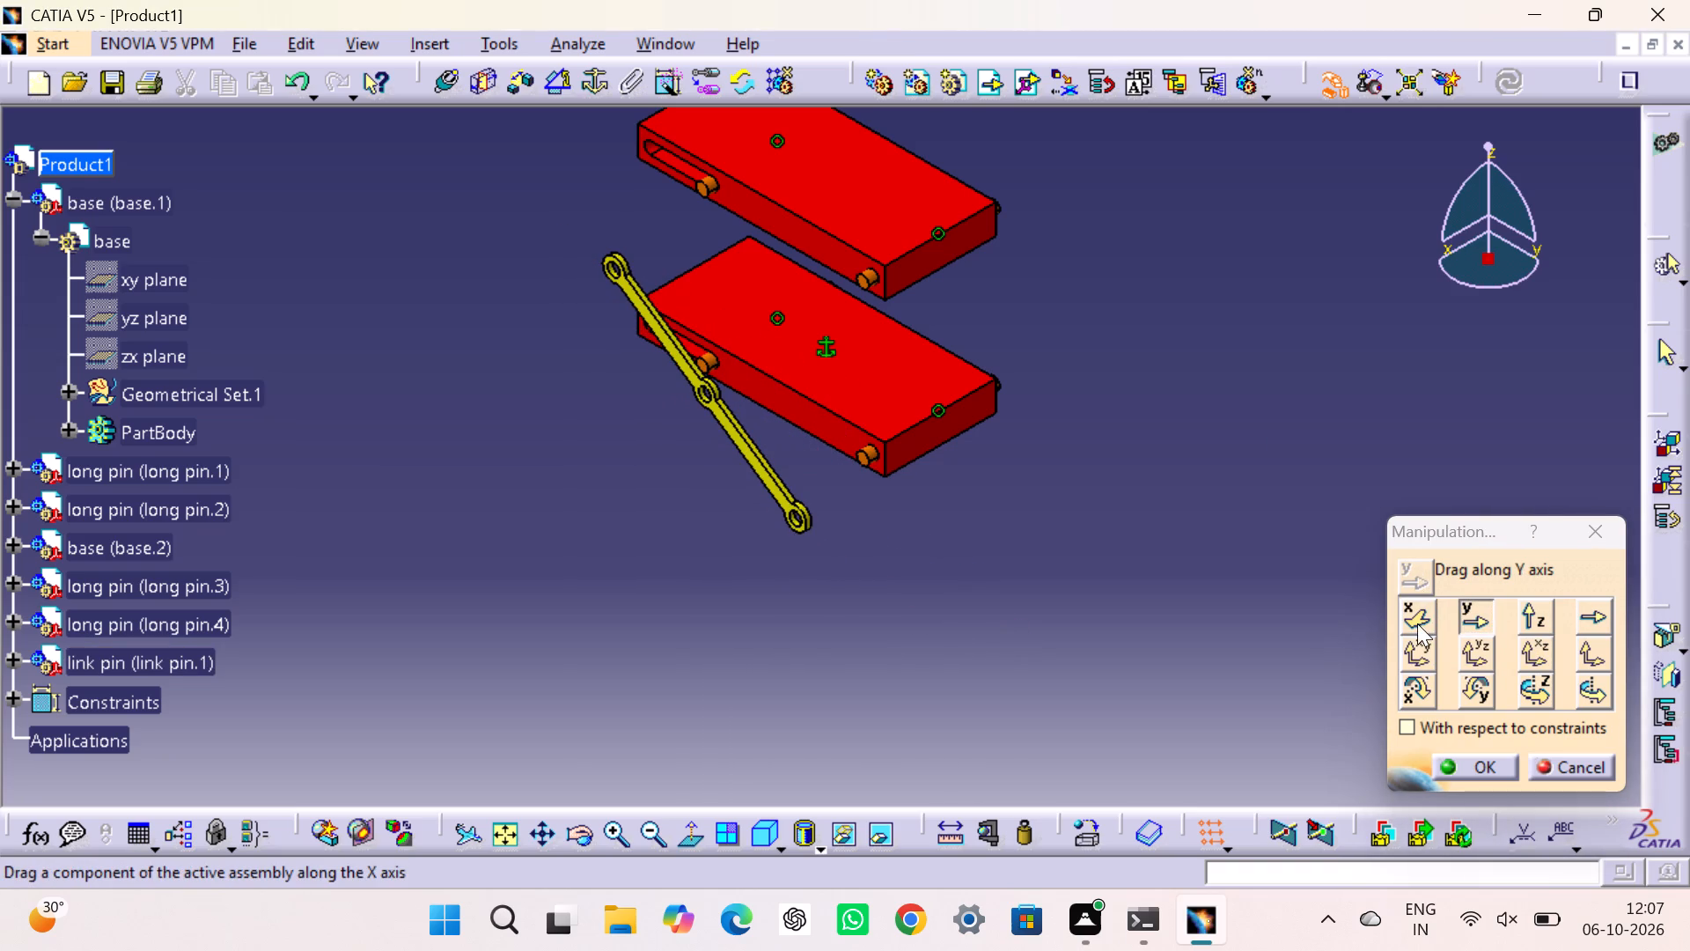
{"action": "left_click", "coordinate": [1417, 623]}
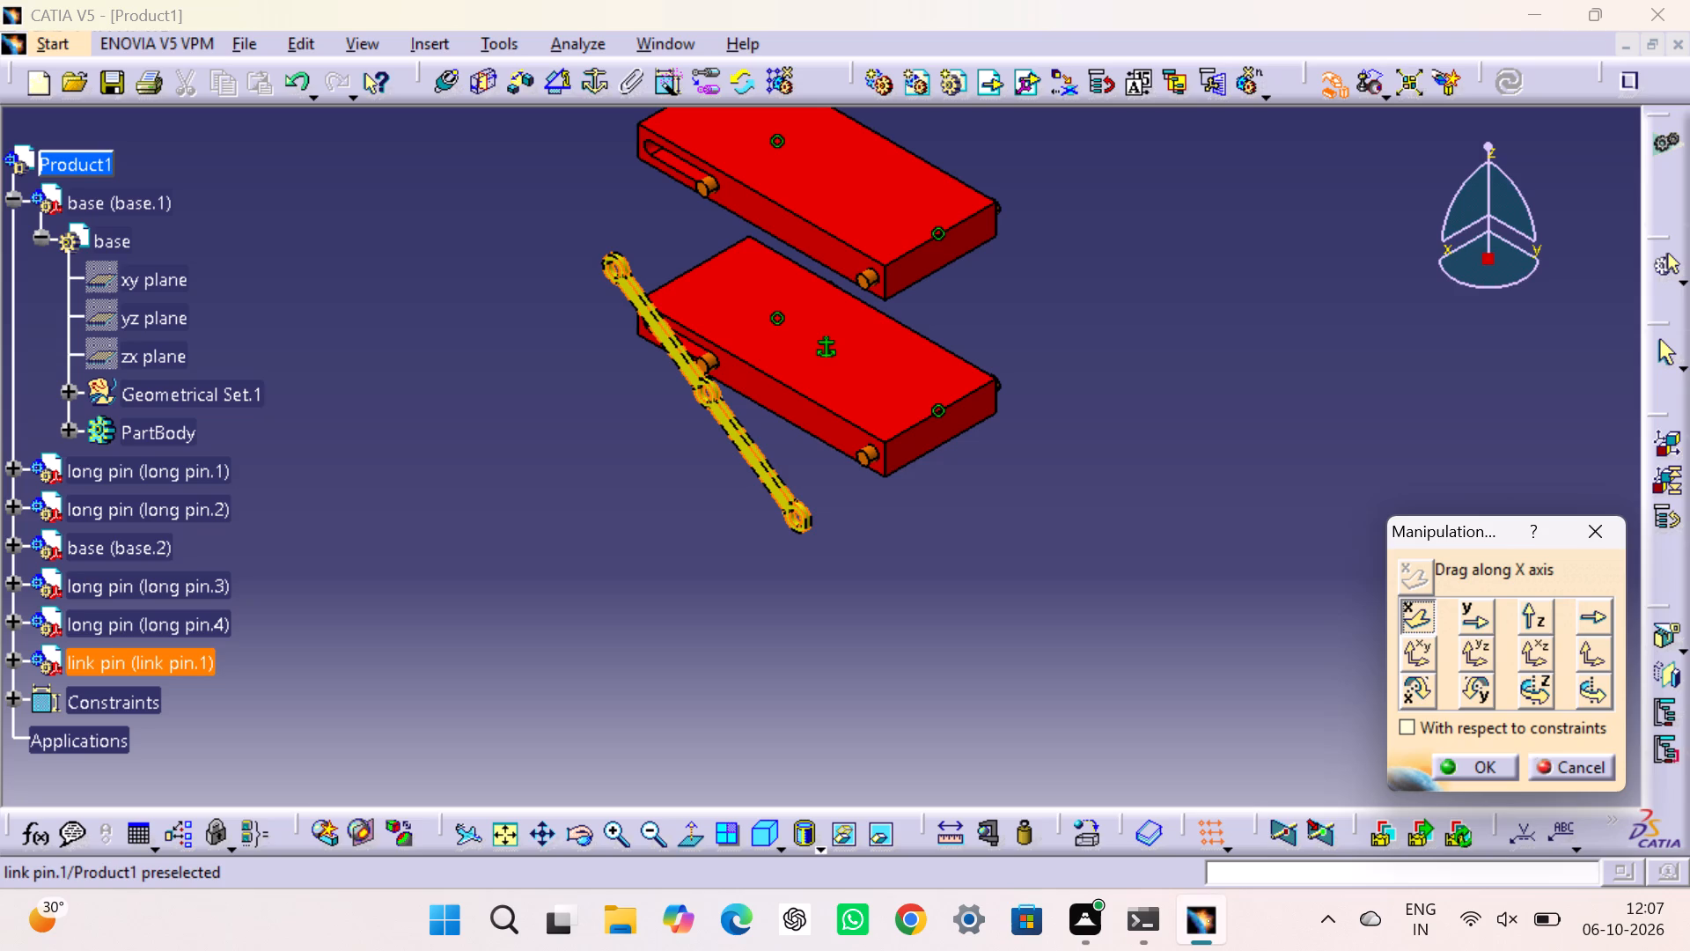
{"action": "left_click_drag", "start_coordinate": [755, 468], "coordinate": [813, 329]}
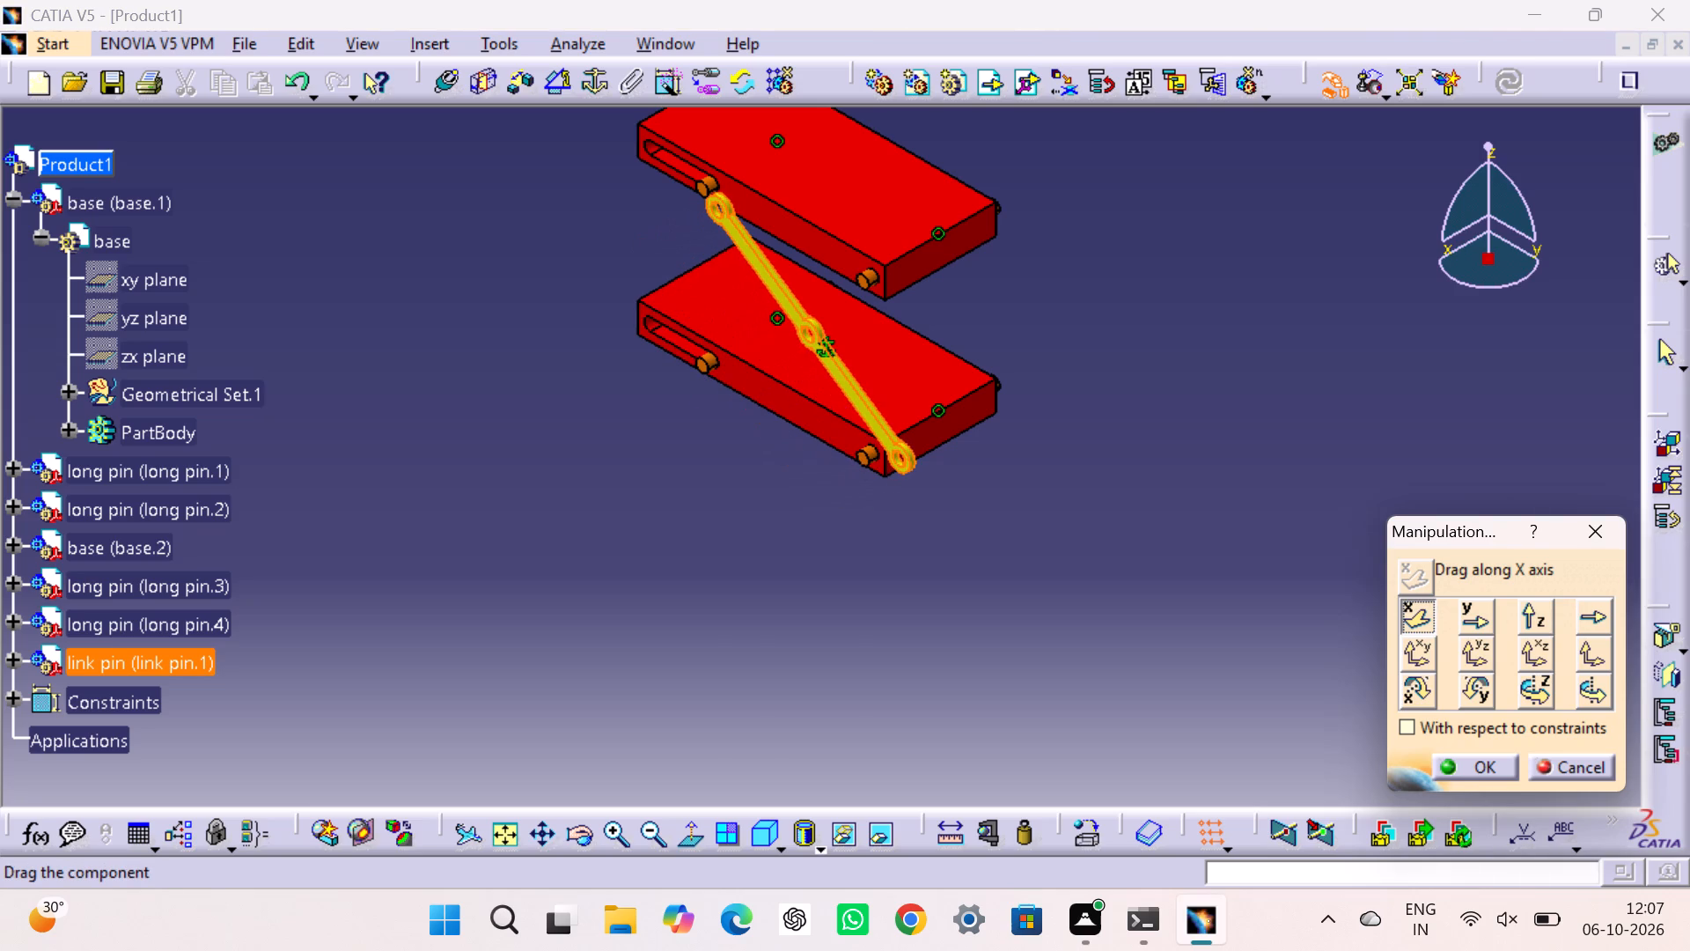
{"action": "left_click_drag", "start_coordinate": [813, 329], "coordinate": [810, 332]}
{"action": "left_click", "coordinate": [1144, 339]}
{"action": "left_click", "coordinate": [1481, 762]}
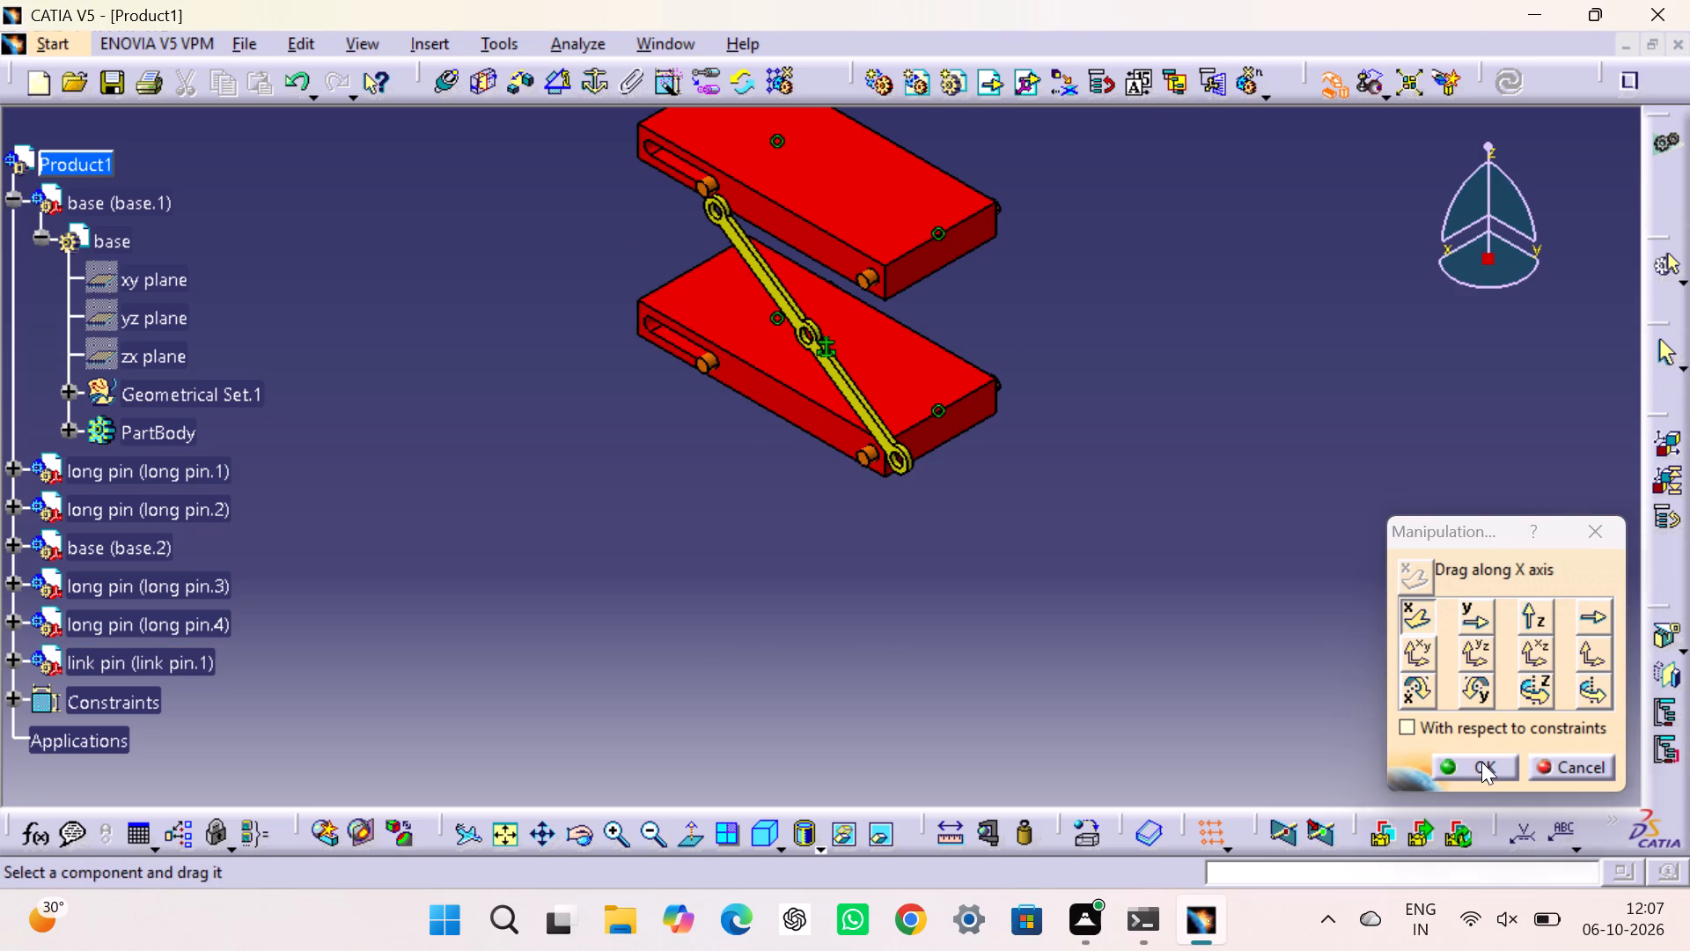
{"action": "left_click", "coordinate": [1330, 667]}
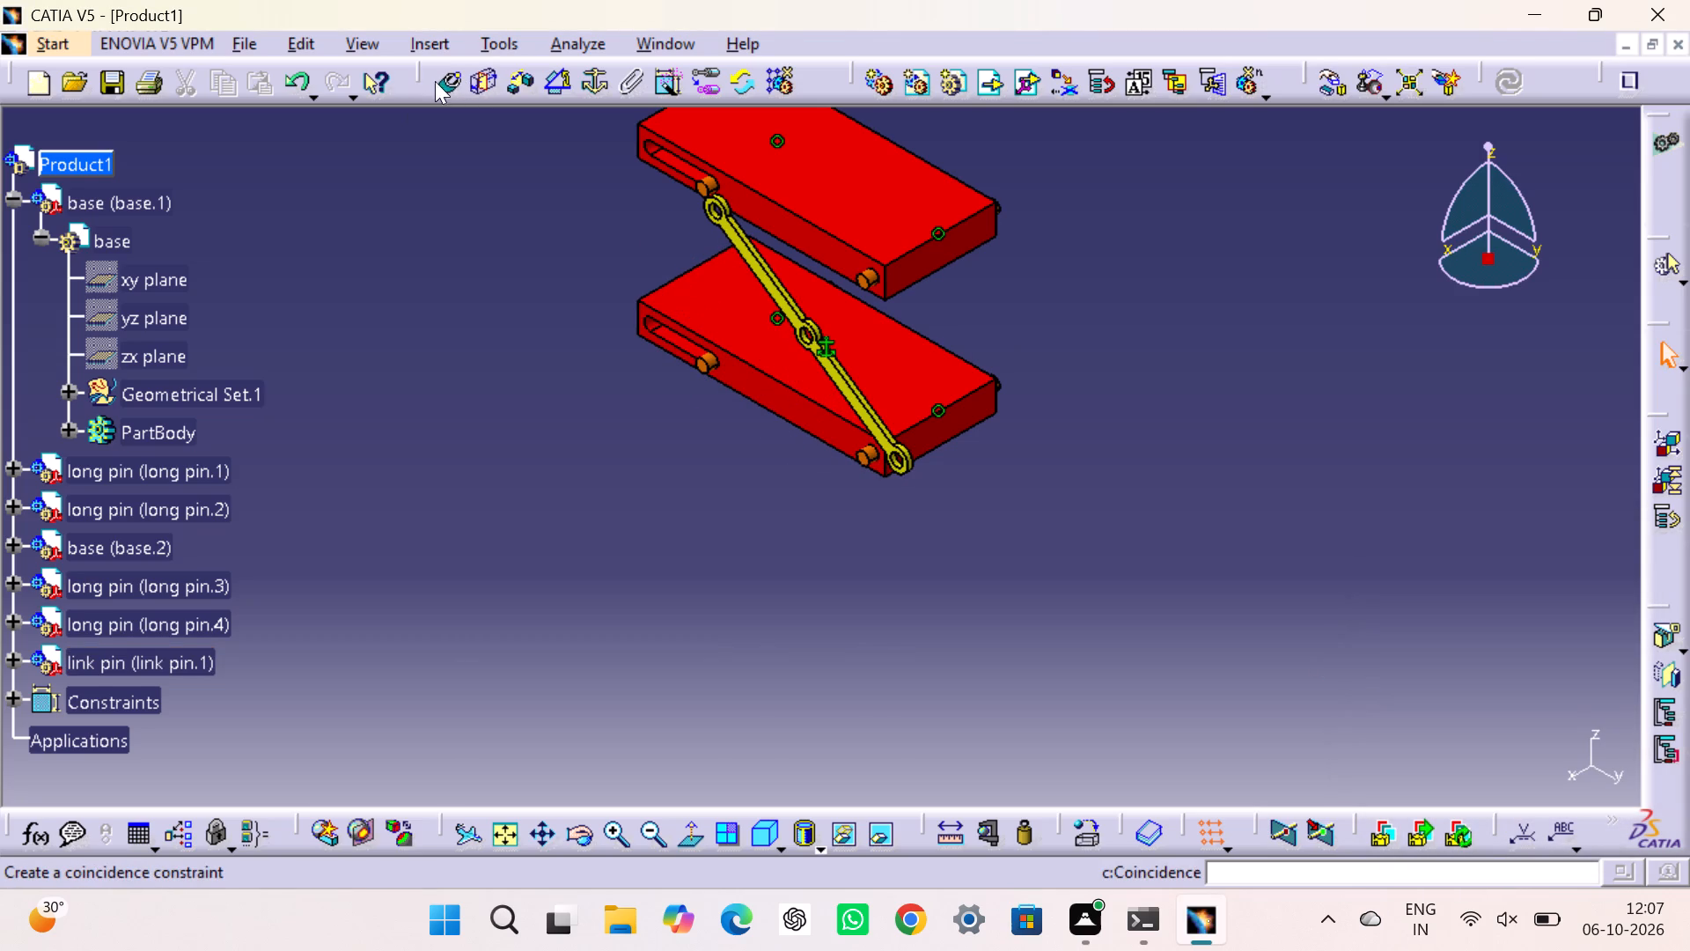
Add a coincidence constraint between long pin.1's axis at the lower base's corner and the link's lower hole axis, and update the assembly.
{"action": "left_click", "coordinate": [435, 81]}
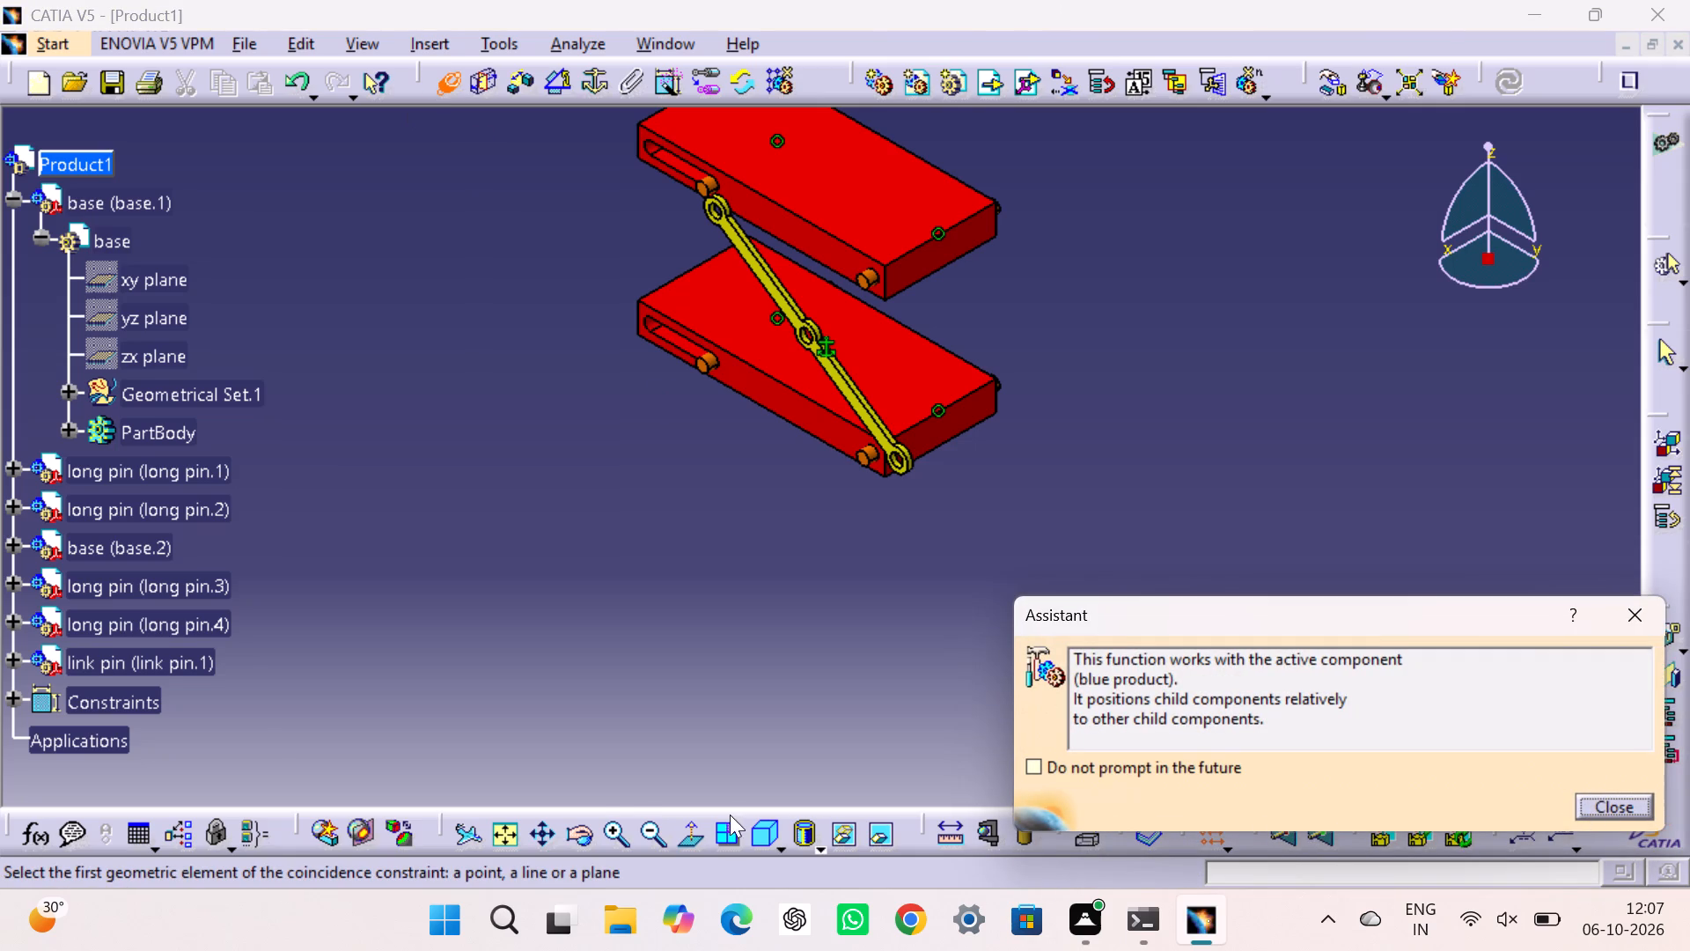
{"action": "triple_click", "coordinate": [621, 833]}
{"action": "middle_click_drag", "start_coordinate": [723, 661], "coordinate": [614, 460]}
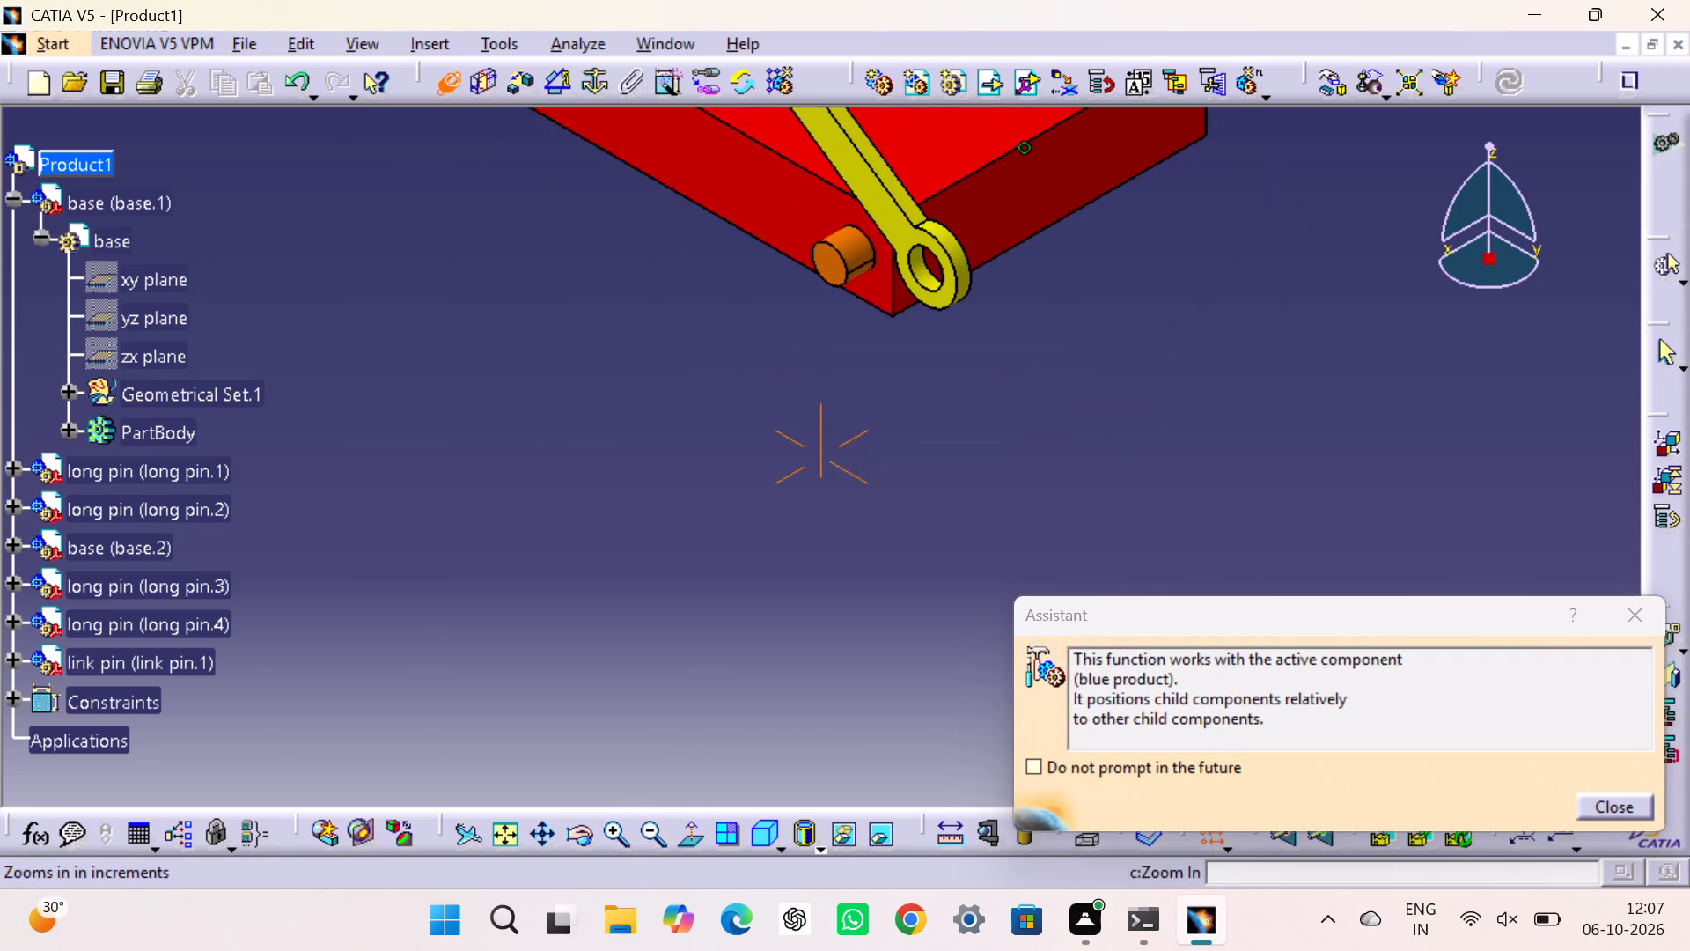
{"action": "middle_click_drag", "start_coordinate": [614, 460], "coordinate": [614, 459]}
{"action": "left_click", "coordinate": [856, 248]}
{"action": "left_click", "coordinate": [919, 261]}
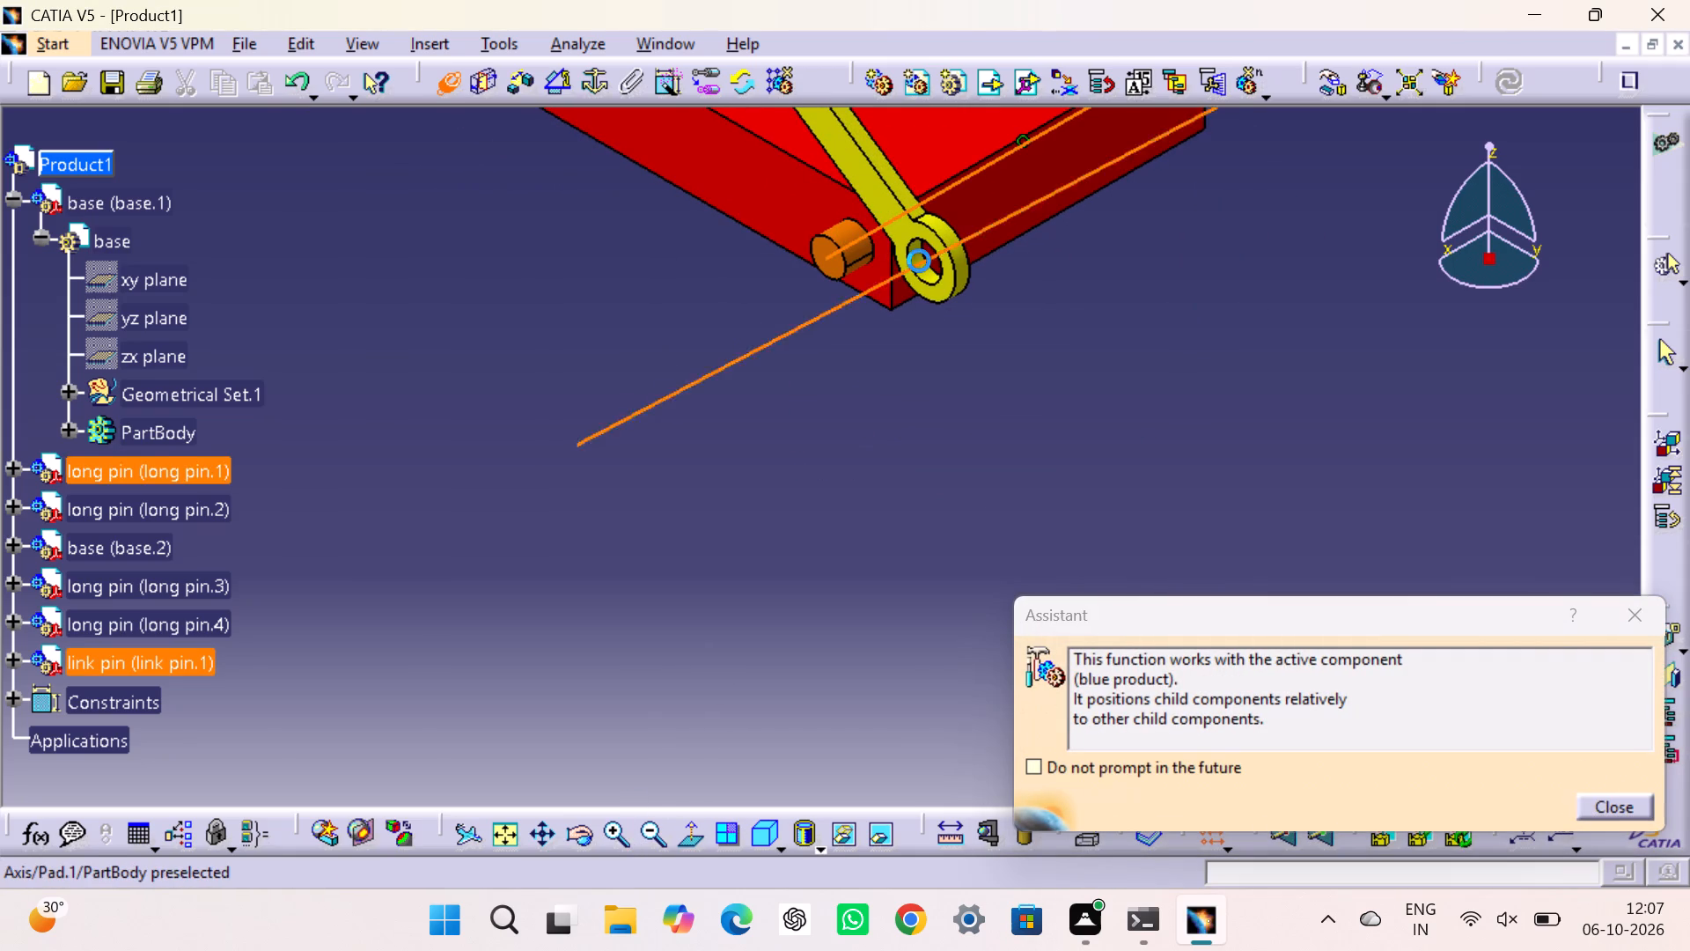
{"action": "left_click", "coordinate": [1523, 76]}
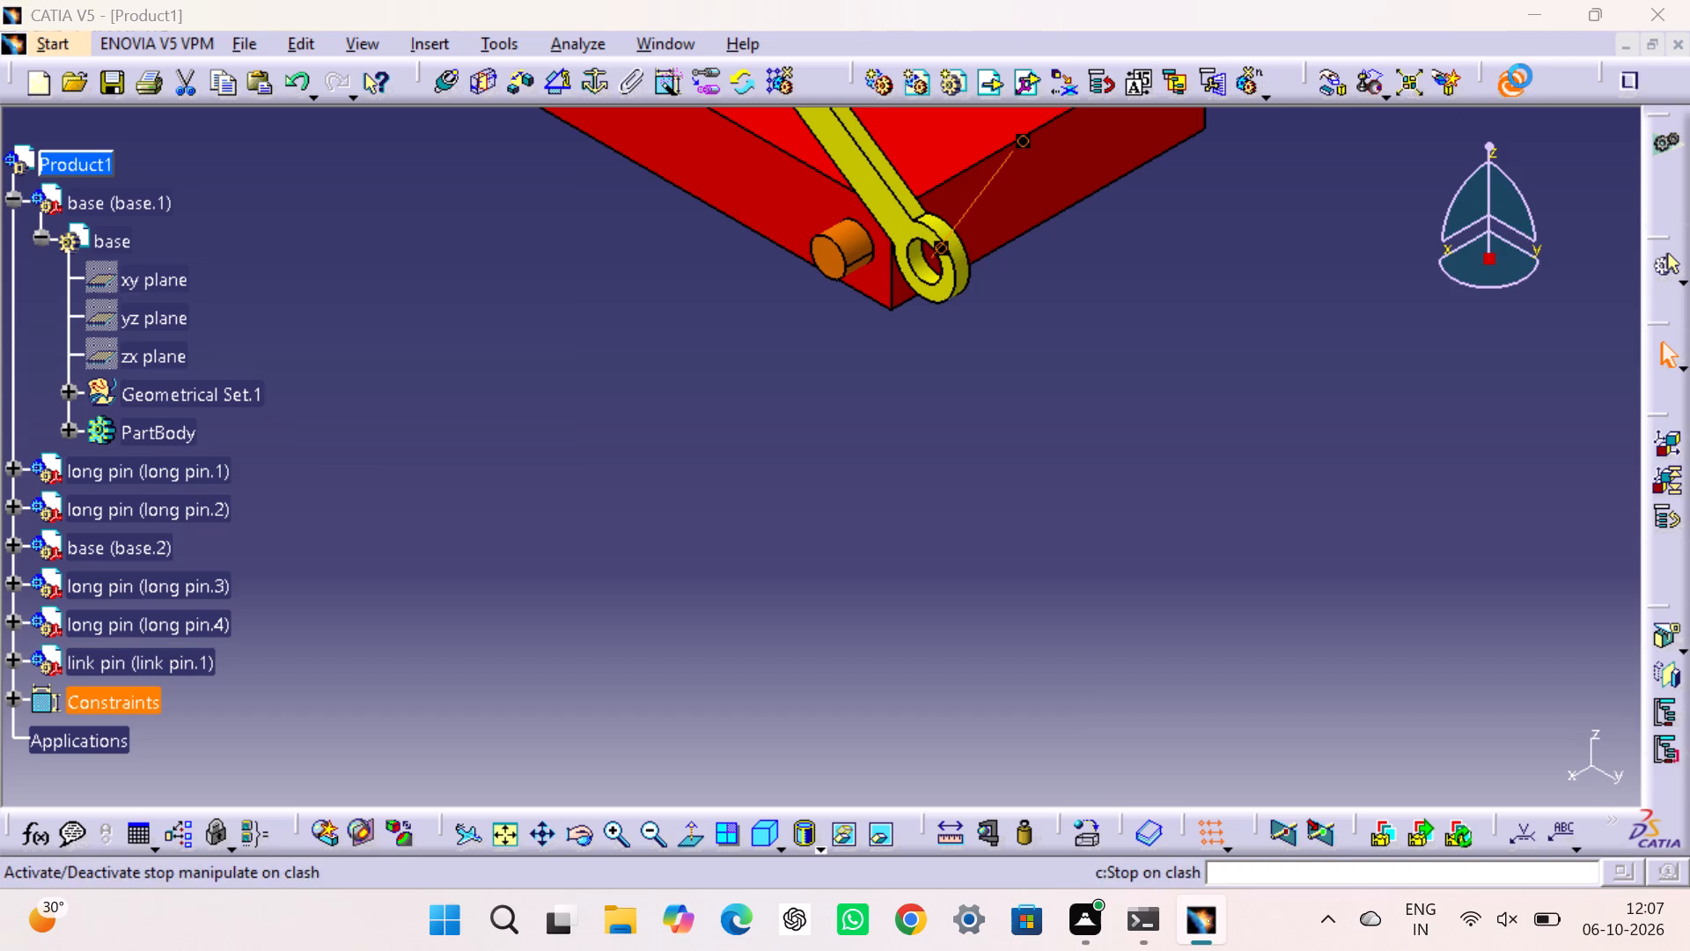
{"action": "left_click", "coordinate": [1177, 390]}
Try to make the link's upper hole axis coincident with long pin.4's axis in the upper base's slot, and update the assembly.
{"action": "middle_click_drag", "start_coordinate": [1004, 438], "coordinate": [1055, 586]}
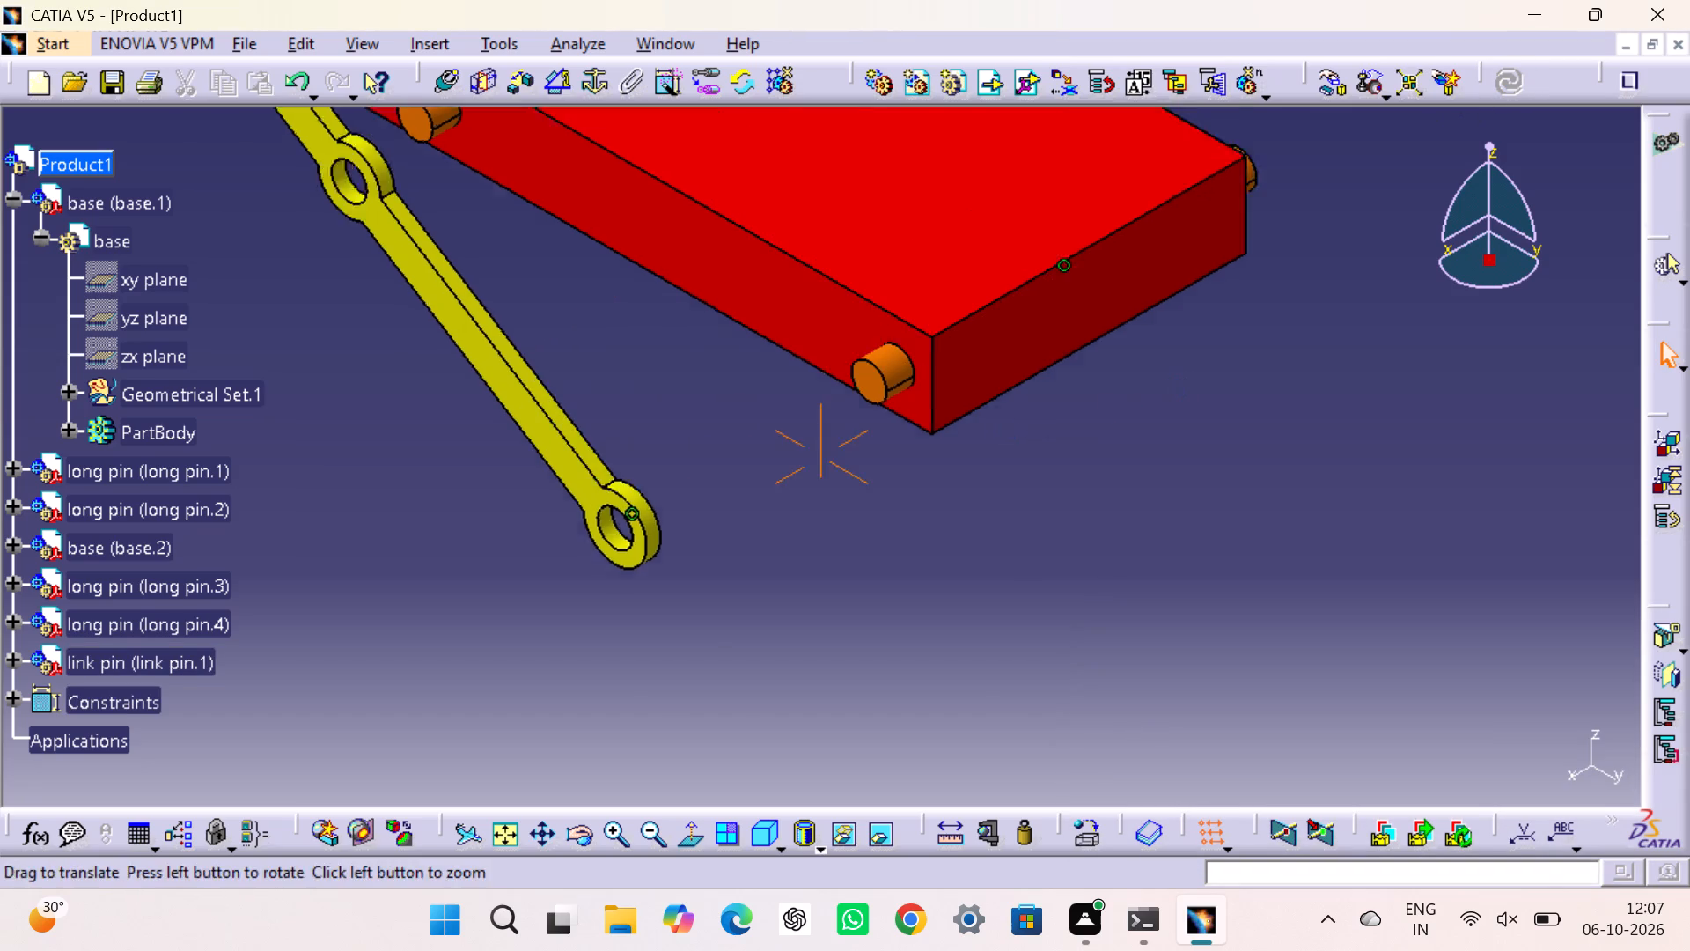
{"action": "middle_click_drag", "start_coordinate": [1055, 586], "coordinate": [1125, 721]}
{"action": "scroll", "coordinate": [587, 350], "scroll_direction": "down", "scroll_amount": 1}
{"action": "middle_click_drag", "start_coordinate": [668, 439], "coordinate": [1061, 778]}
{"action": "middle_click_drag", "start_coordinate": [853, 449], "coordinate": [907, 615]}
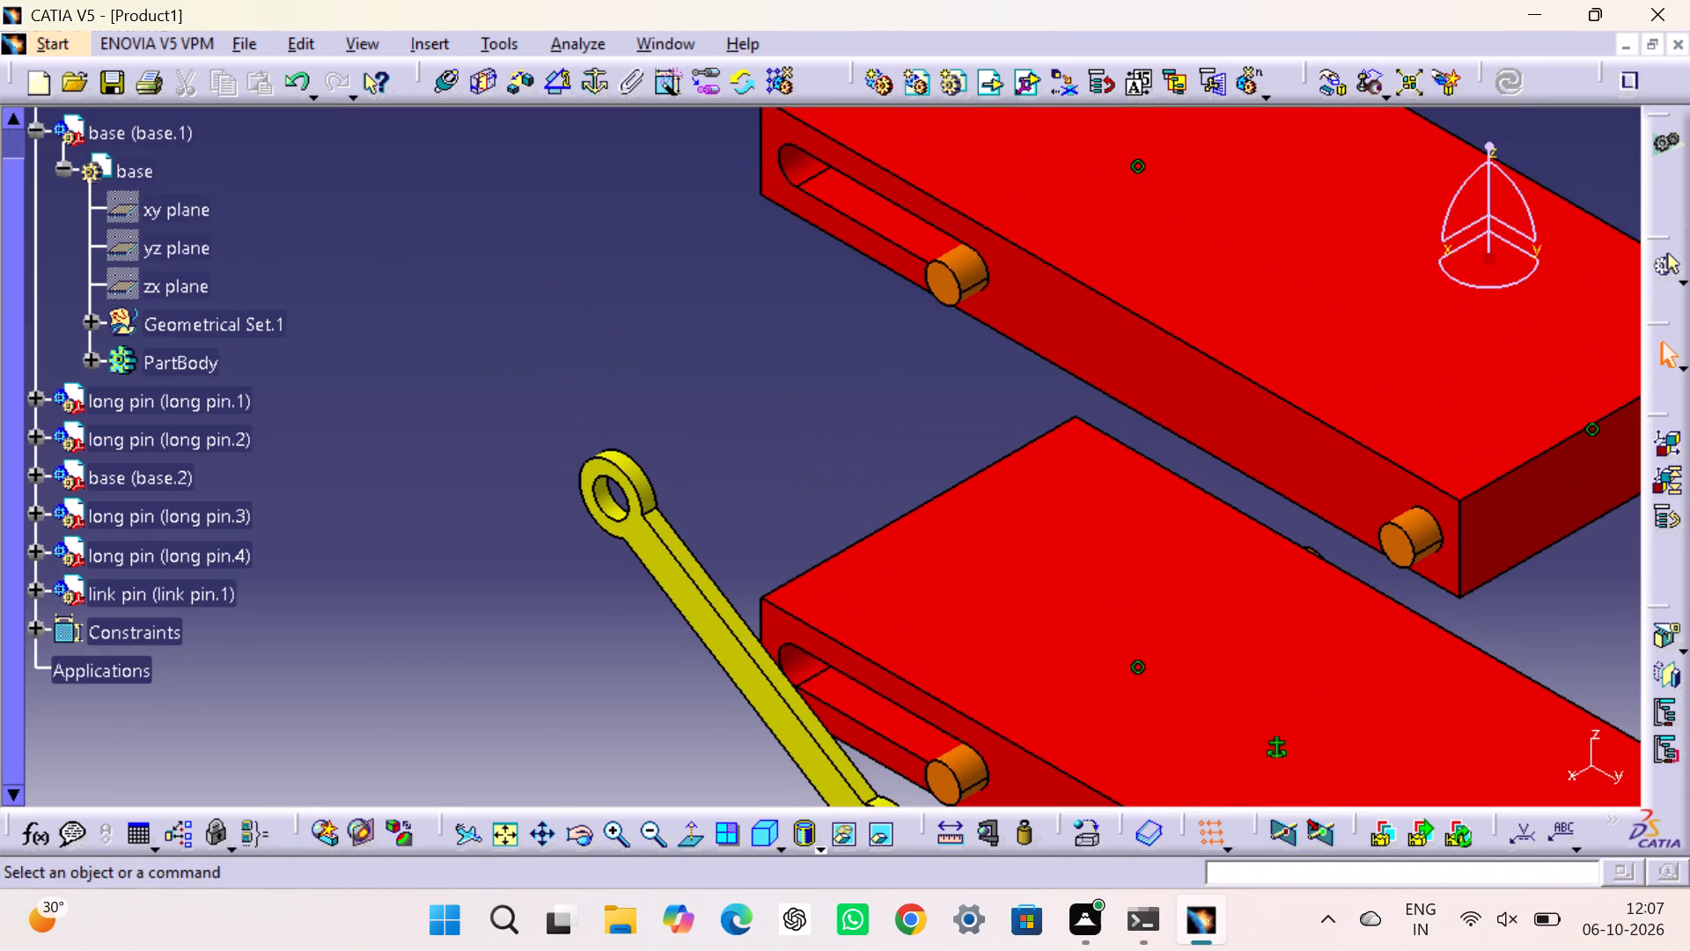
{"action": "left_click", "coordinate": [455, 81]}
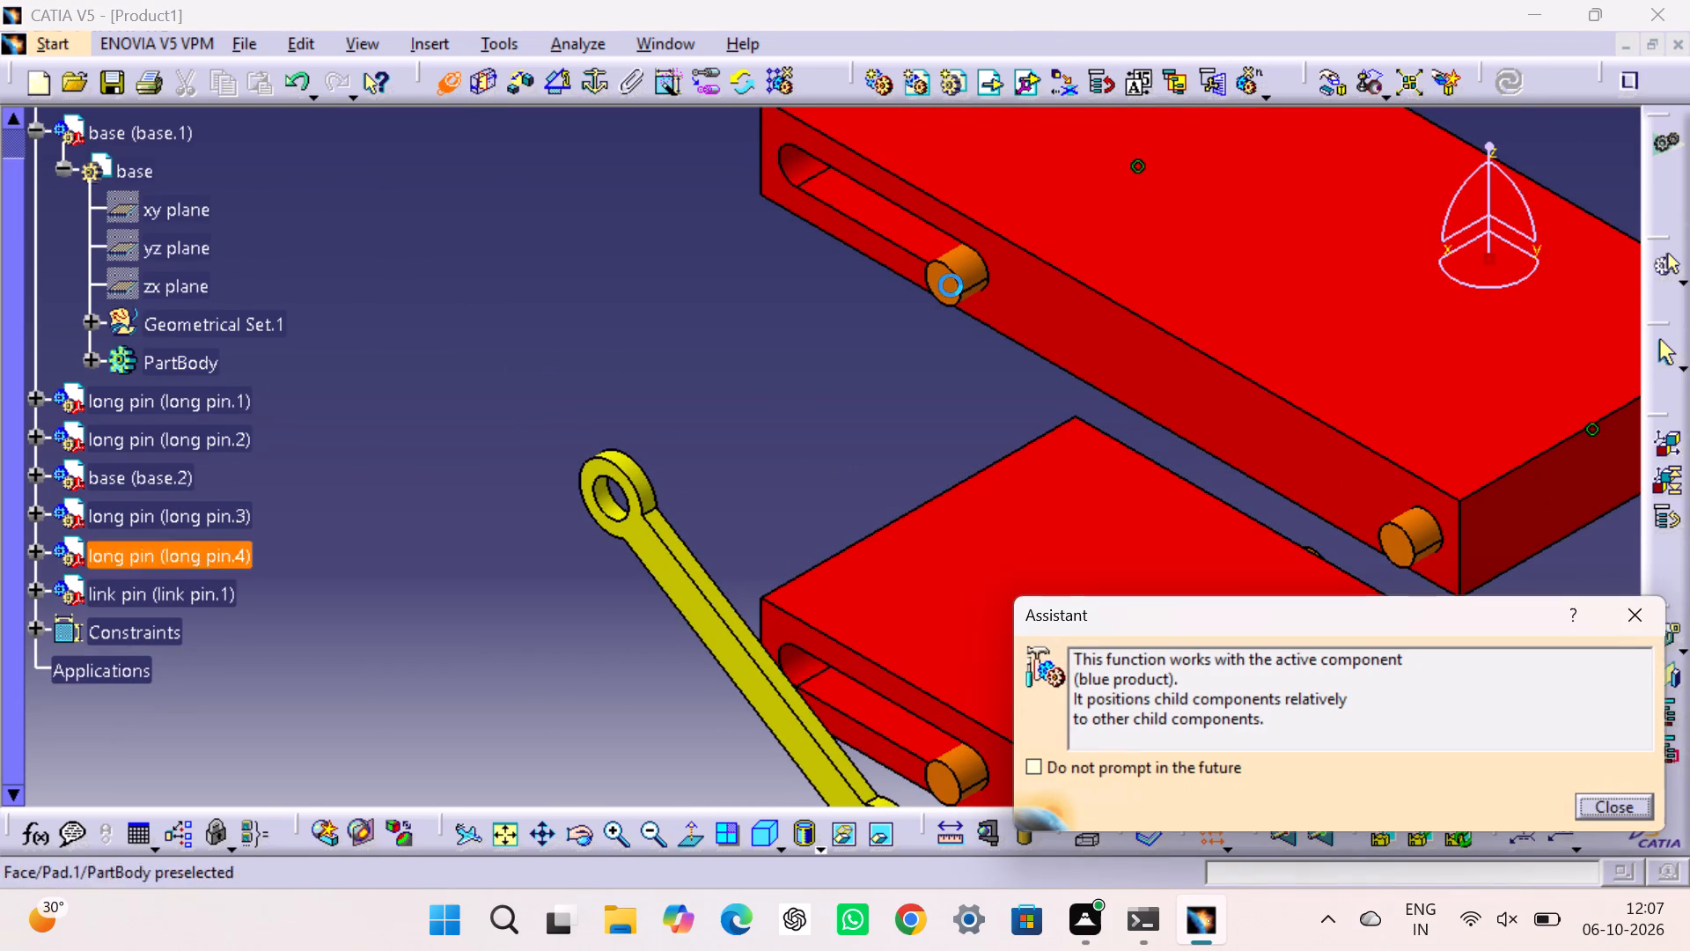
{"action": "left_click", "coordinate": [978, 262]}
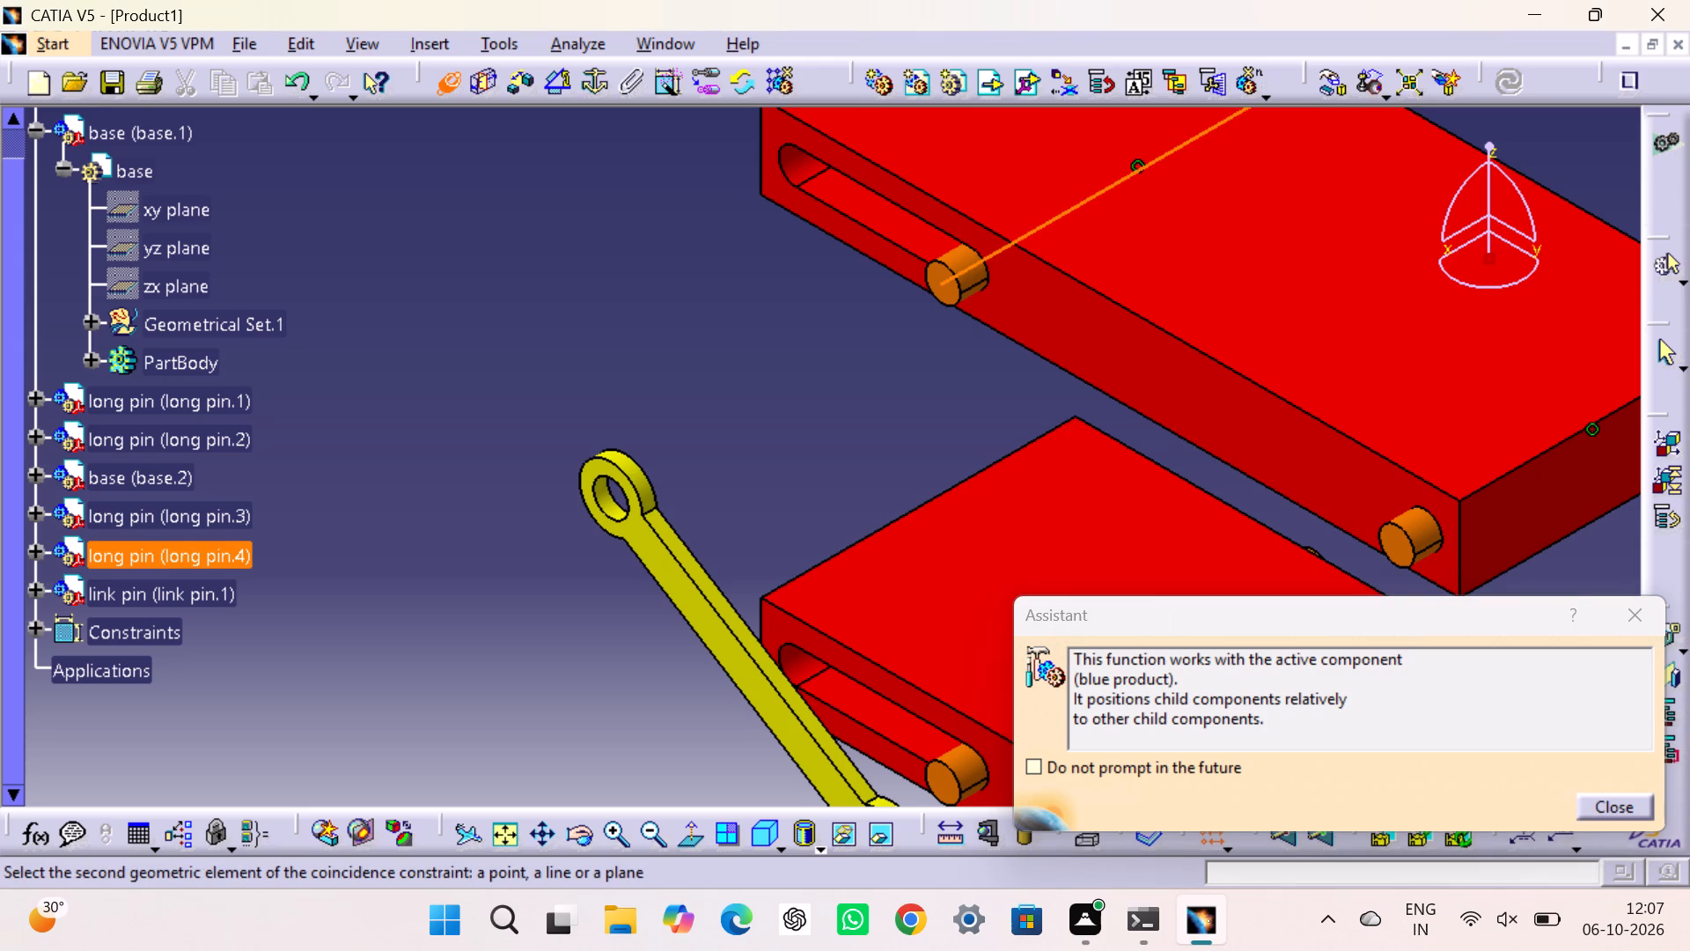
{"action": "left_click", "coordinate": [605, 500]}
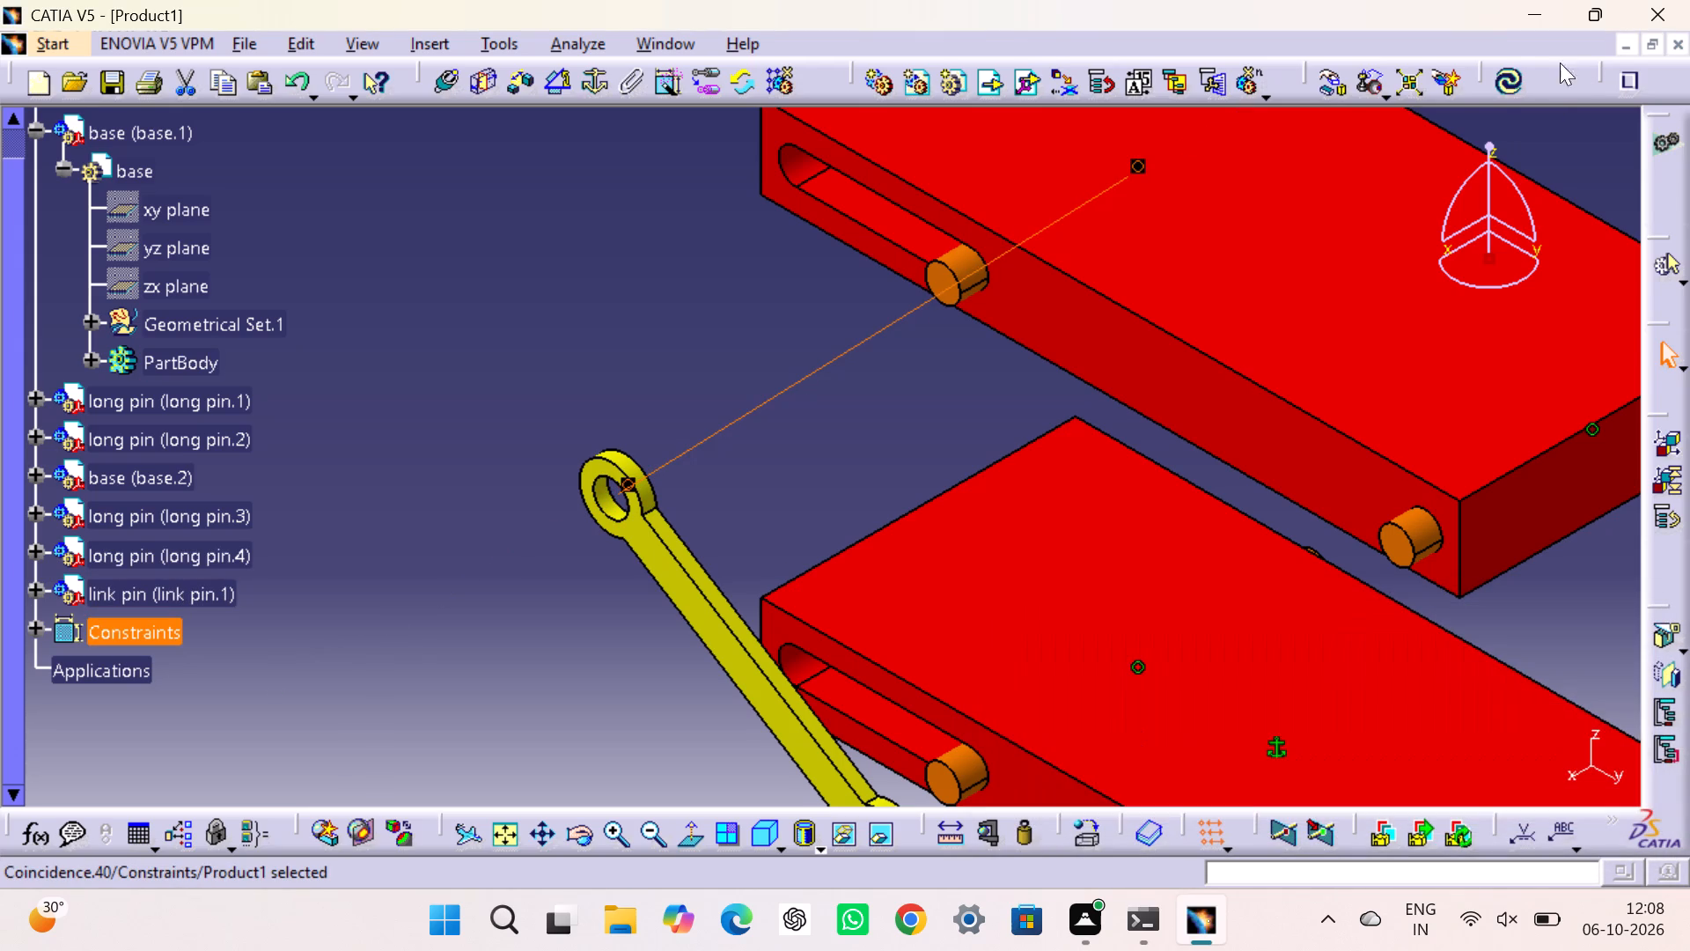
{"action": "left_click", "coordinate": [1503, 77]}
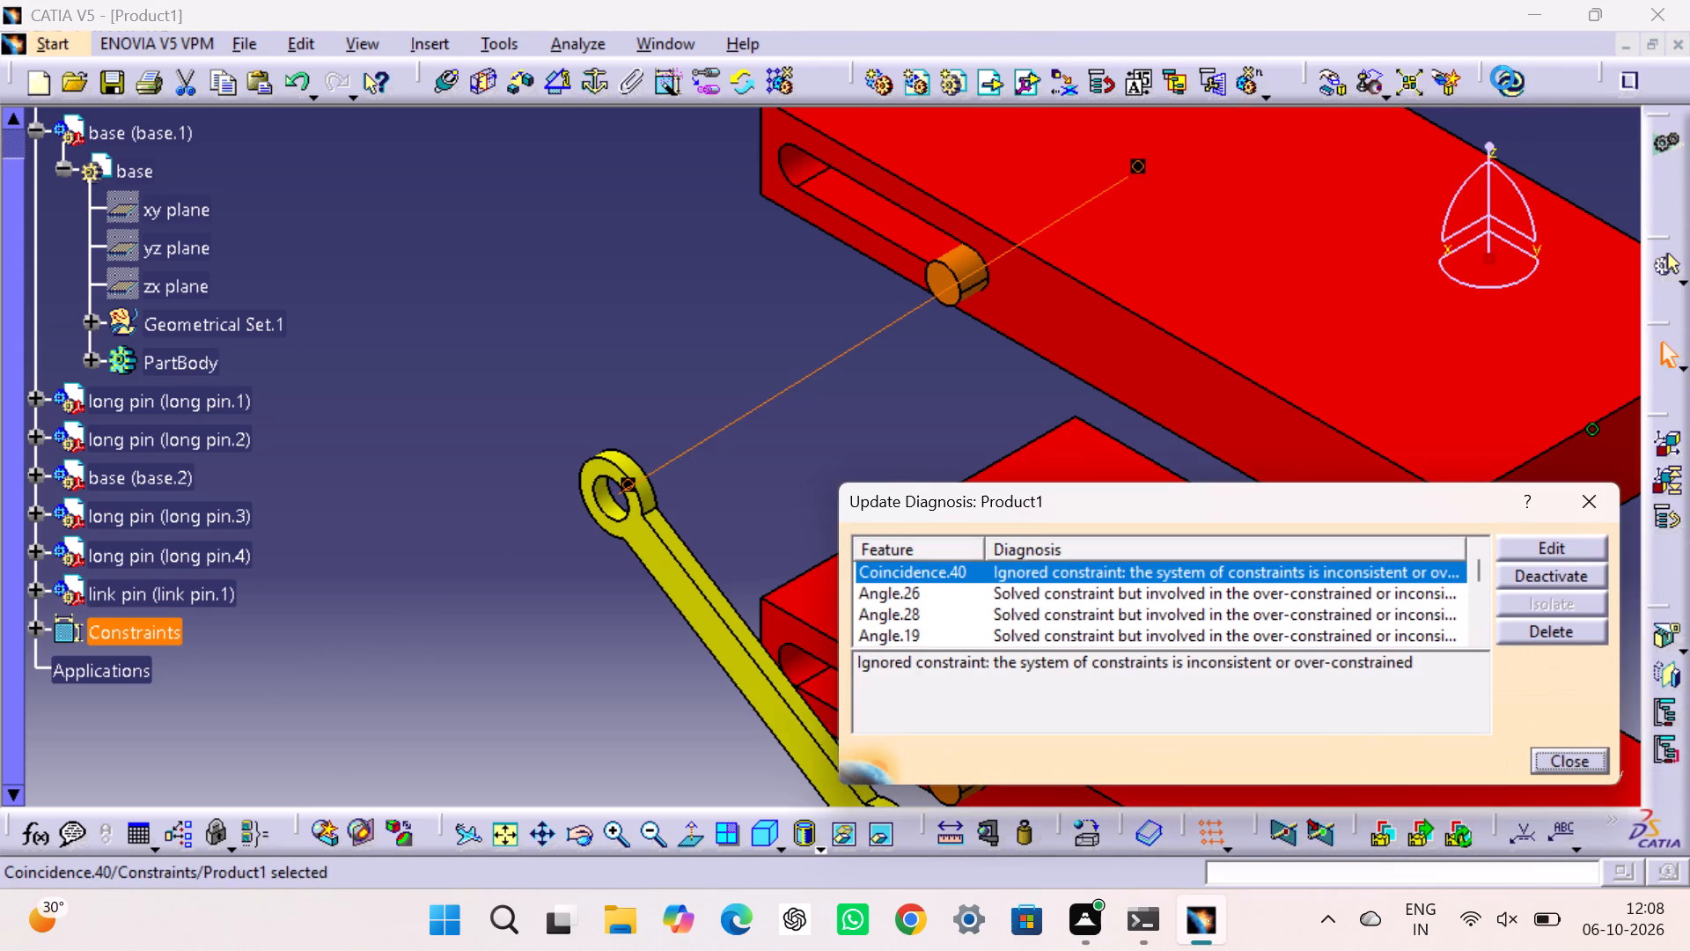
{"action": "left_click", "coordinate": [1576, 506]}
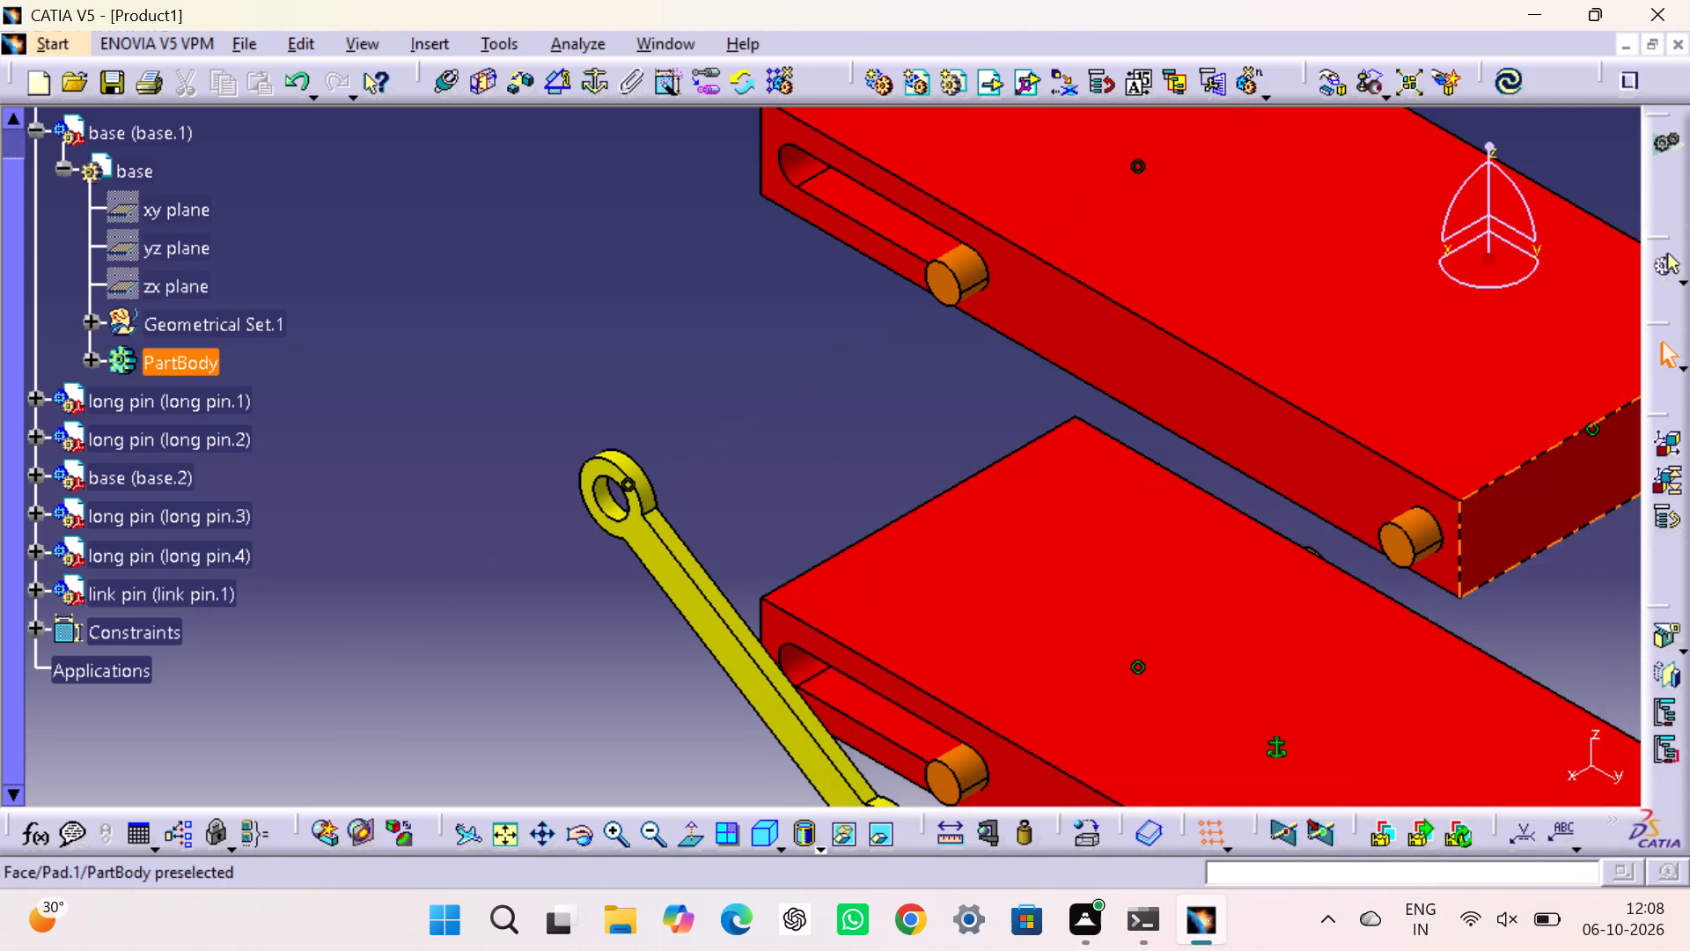
Undo the last coincidence attempt between the link's upper hole and the upper base's slot pin, along with its update.
{"action": "left_click", "coordinate": [1026, 475]}
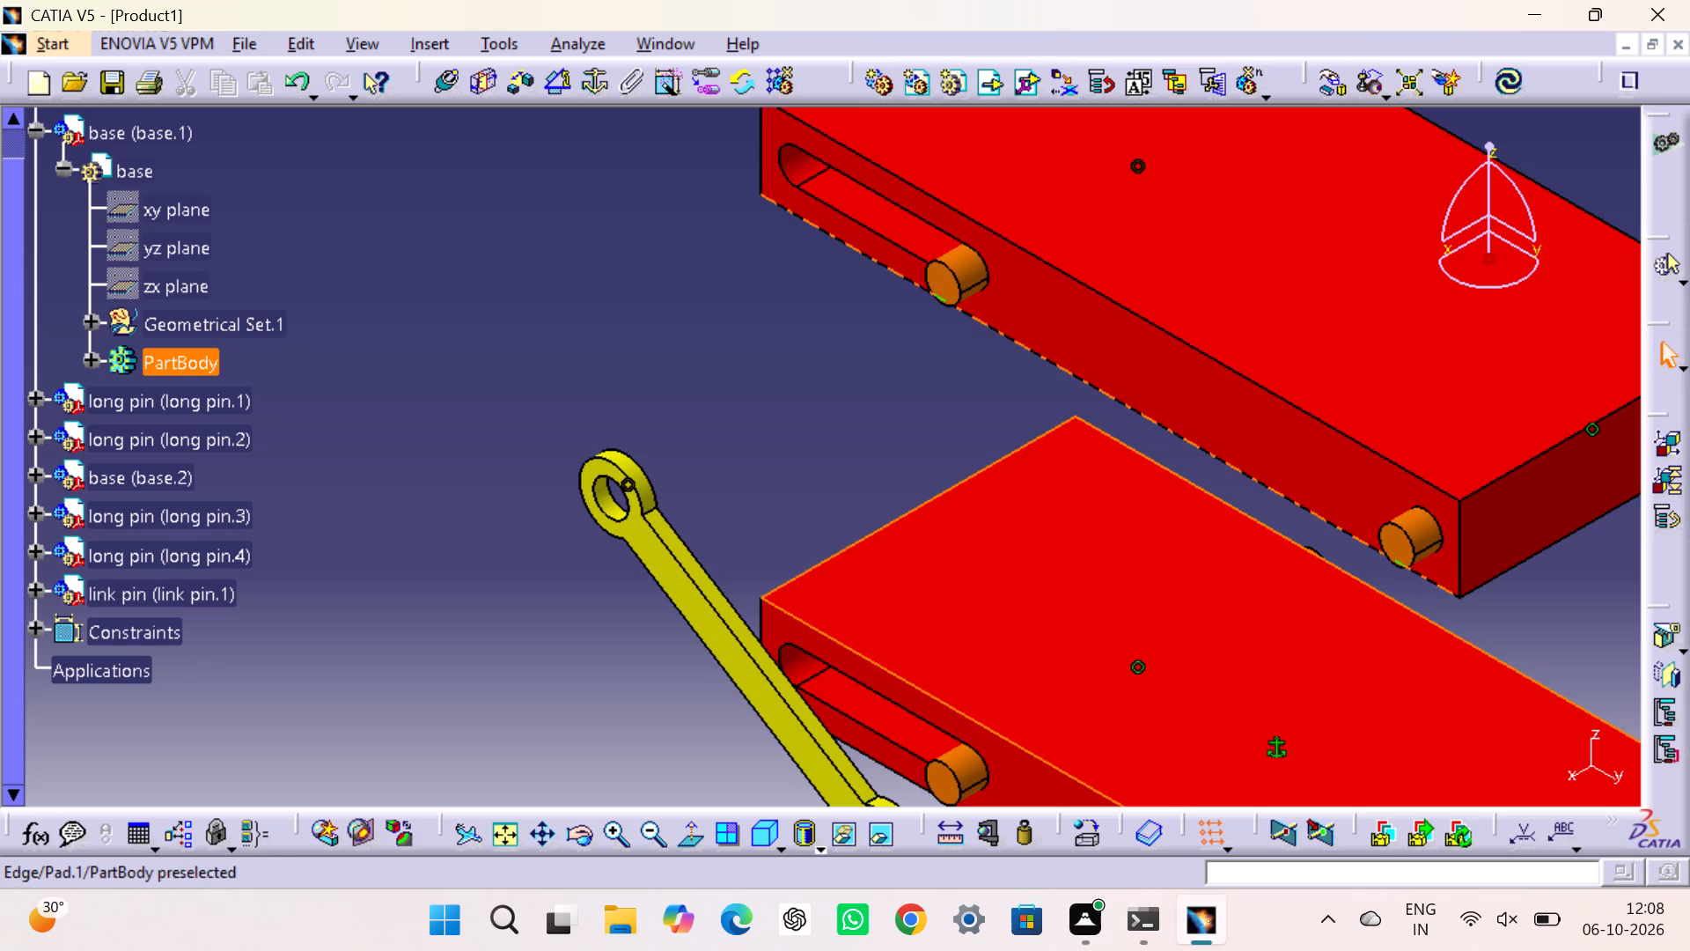
{"action": "key", "text": "ctrl+z"}
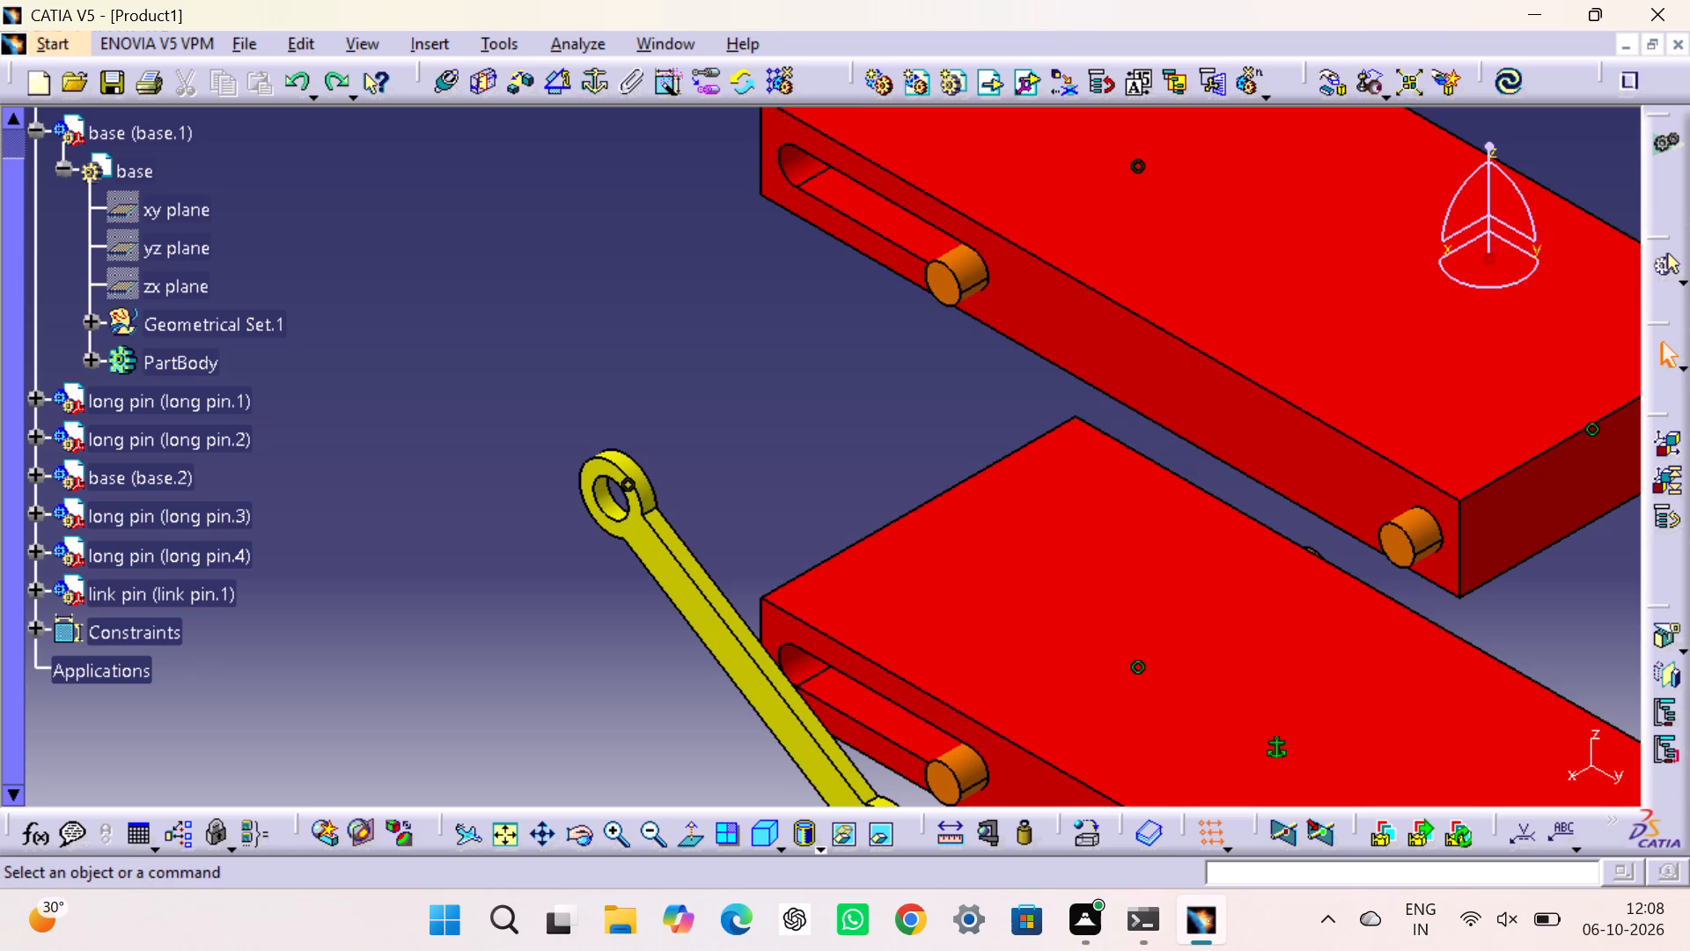
{"action": "key", "text": "ctrl+z"}
{"action": "key", "text": "ctrl+z"}
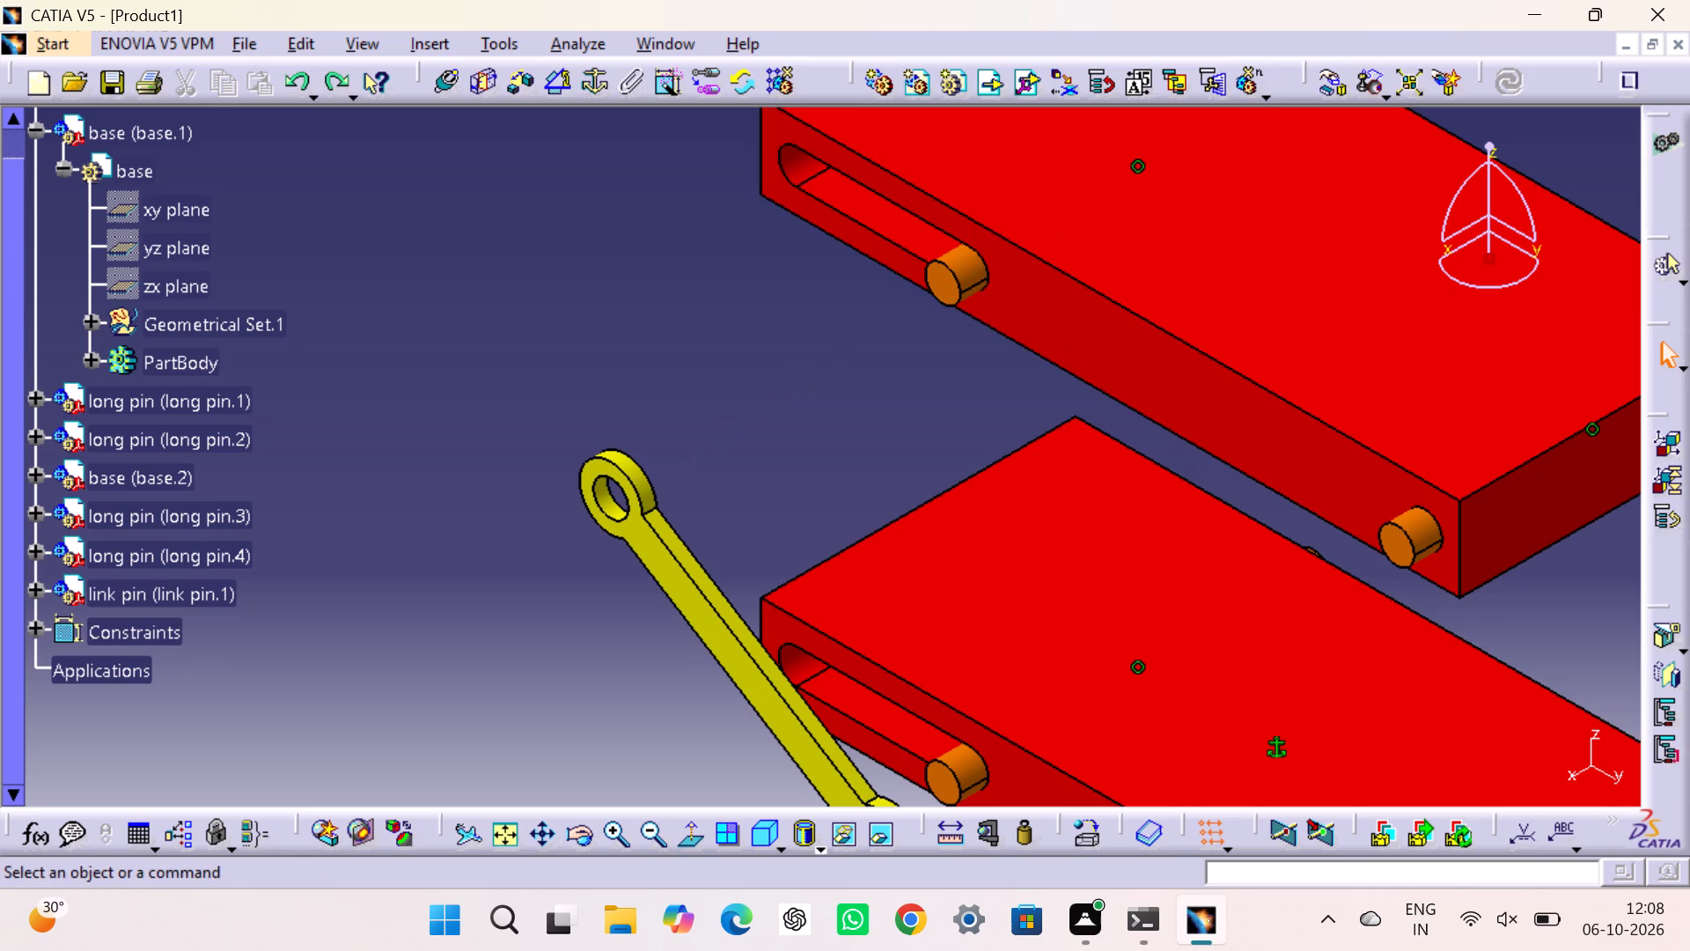
{"action": "left_click", "coordinate": [730, 411]}
Start manipulating components and move the yellow link along the X axis toward the slotted faces of the bases.
{"action": "middle_click_drag", "start_coordinate": [729, 409], "coordinate": [644, 244]}
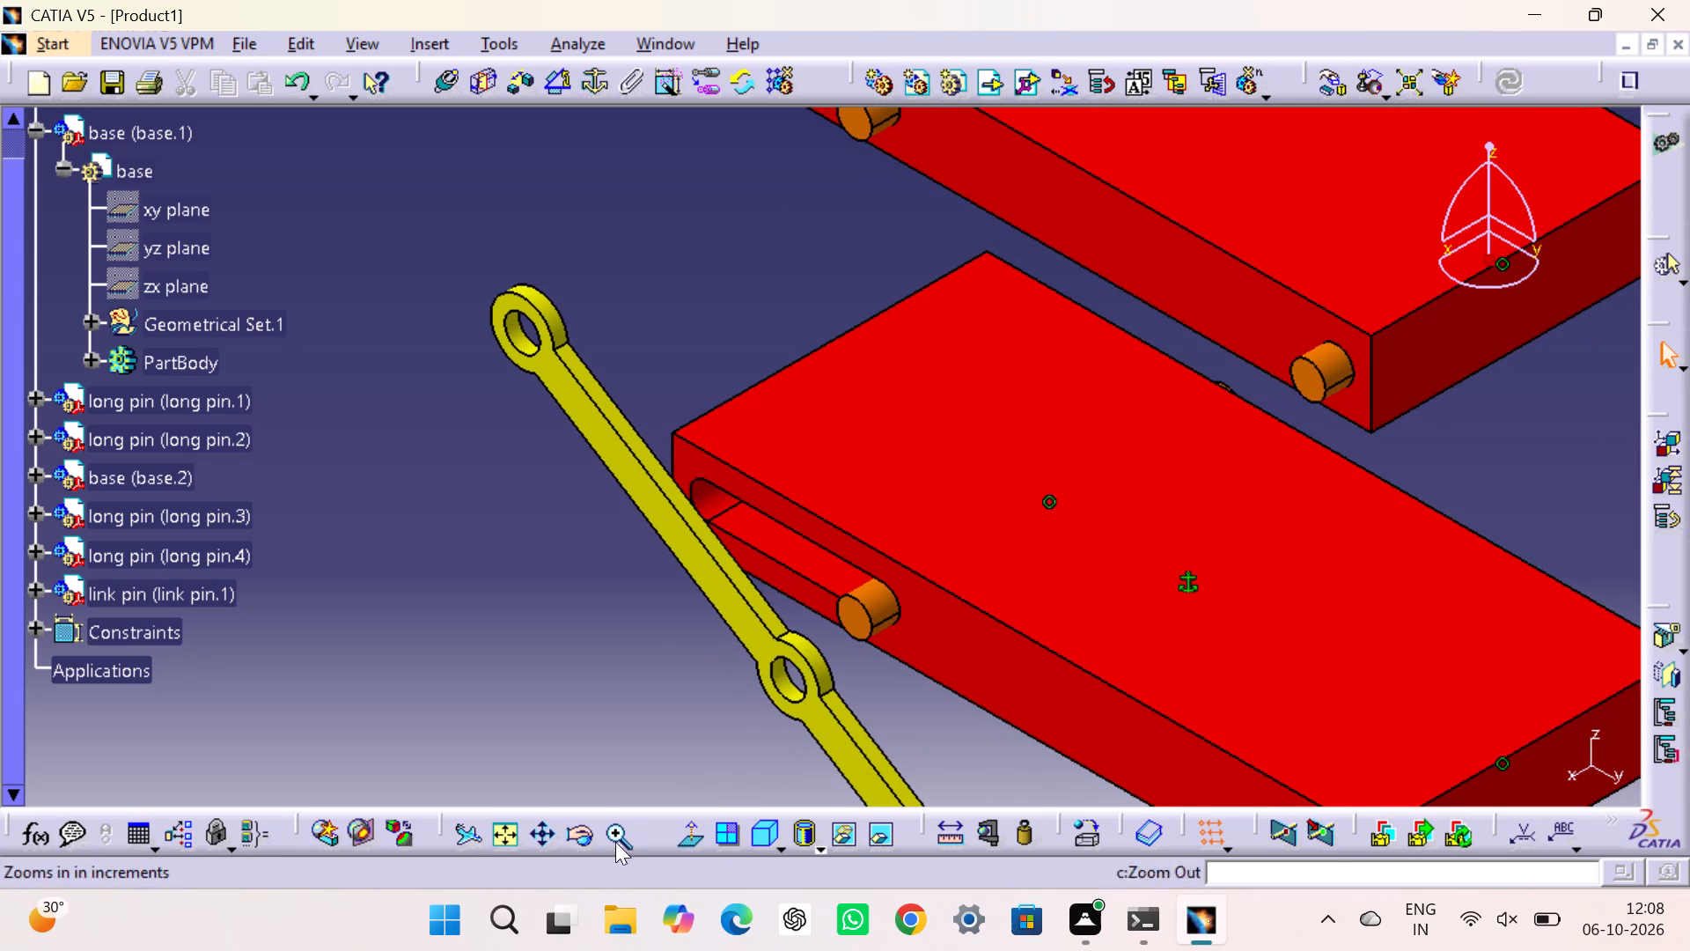
{"action": "left_click", "coordinate": [506, 830]}
{"action": "left_click_drag", "start_coordinate": [1224, 551], "coordinate": [1229, 536]}
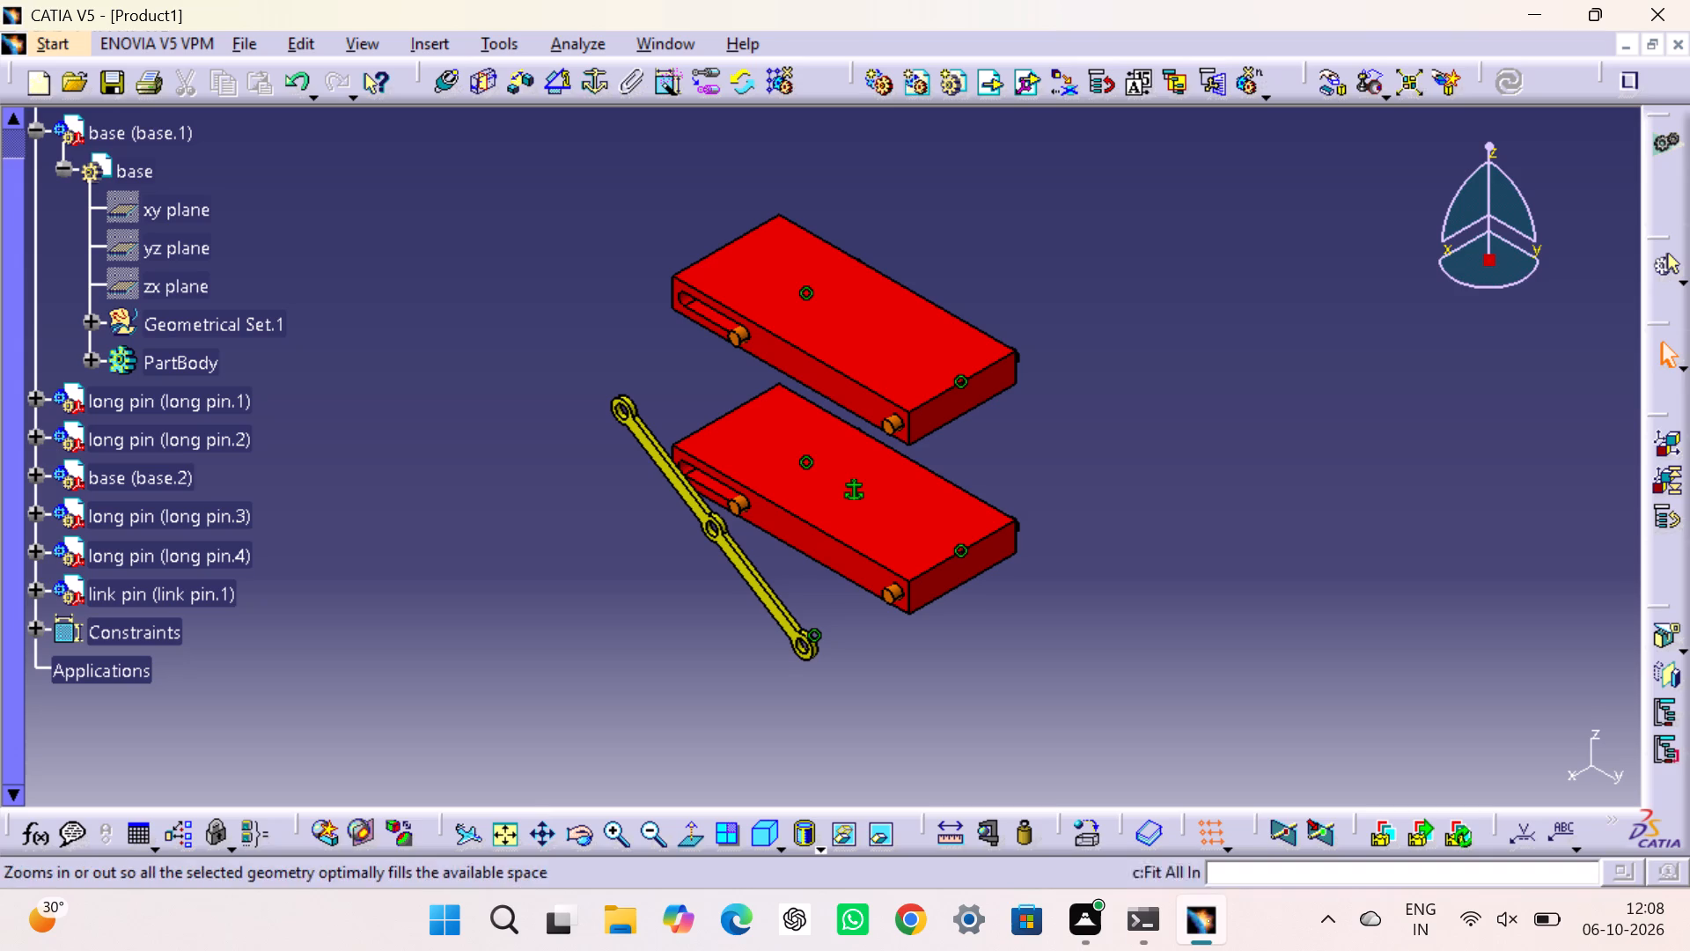
{"action": "left_click", "coordinate": [1329, 85]}
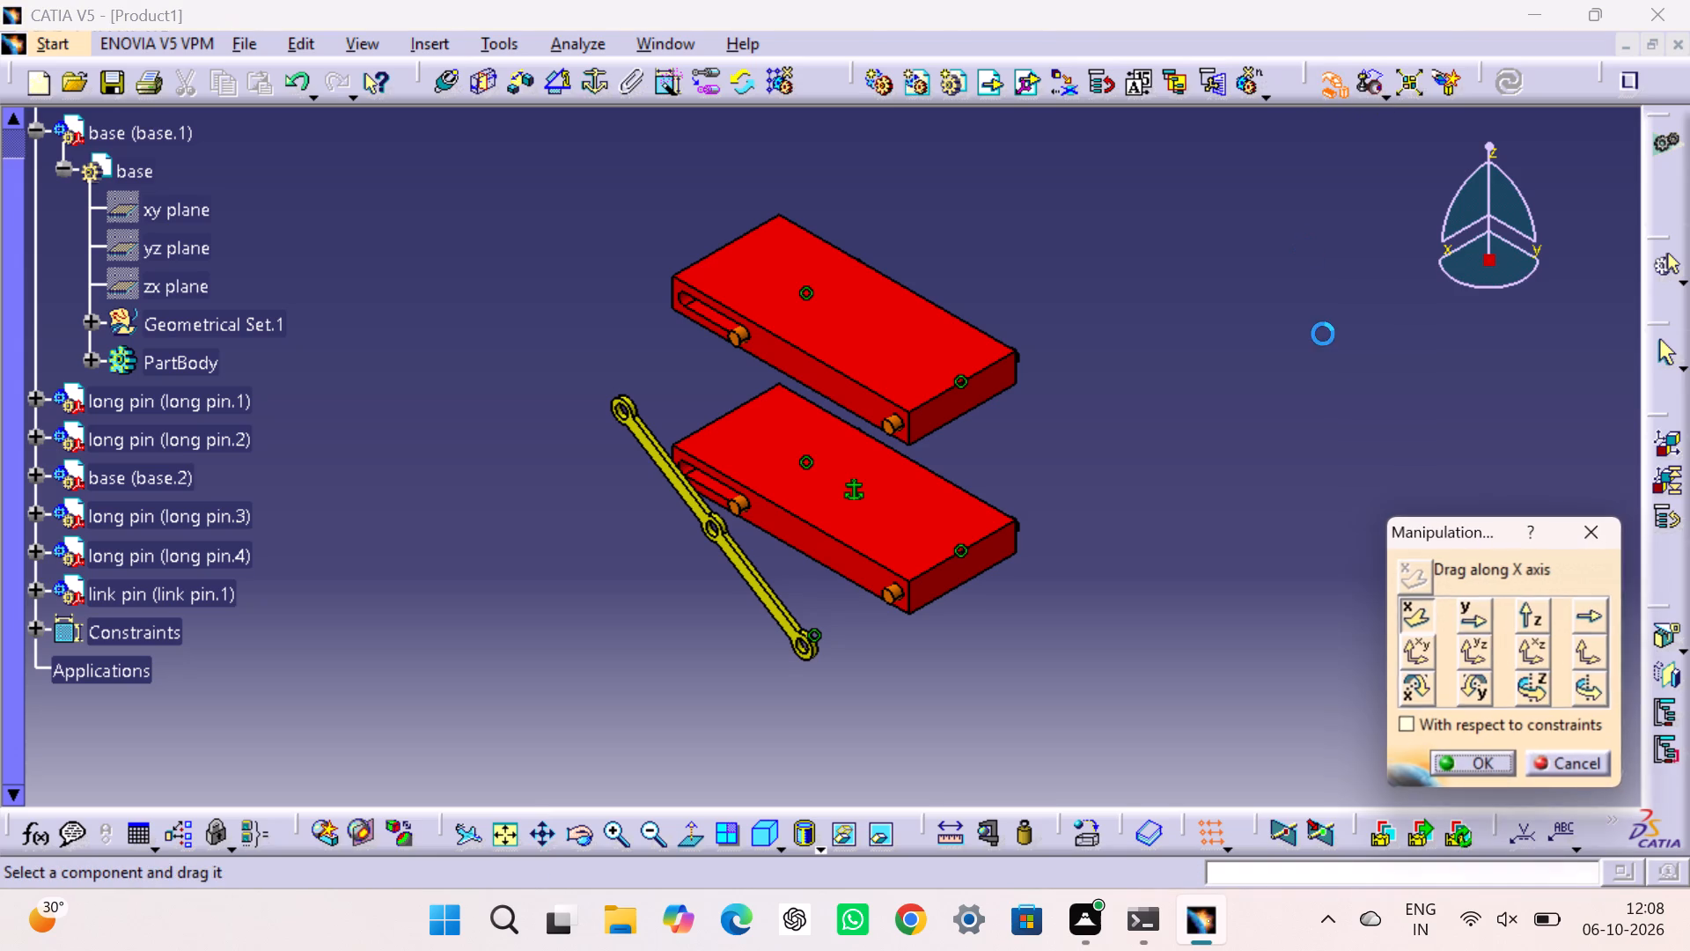
{"action": "left_click", "coordinate": [1410, 616]}
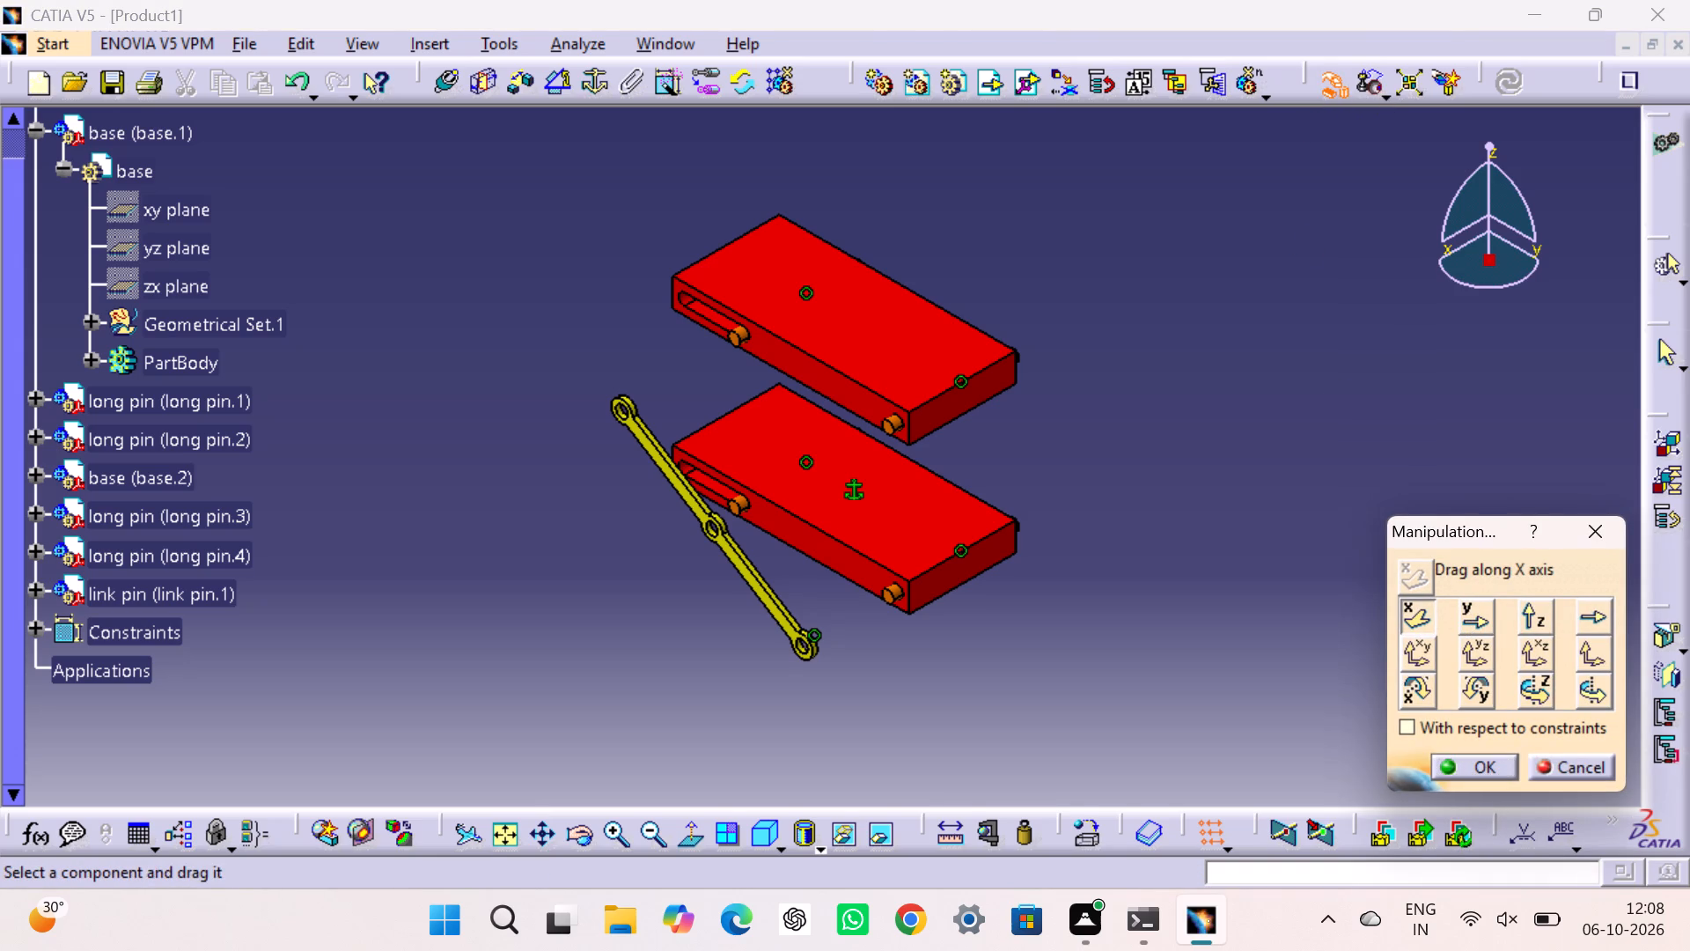
{"action": "triple_click", "coordinate": [619, 822]}
{"action": "middle_click_drag", "start_coordinate": [693, 631], "coordinate": [689, 325]}
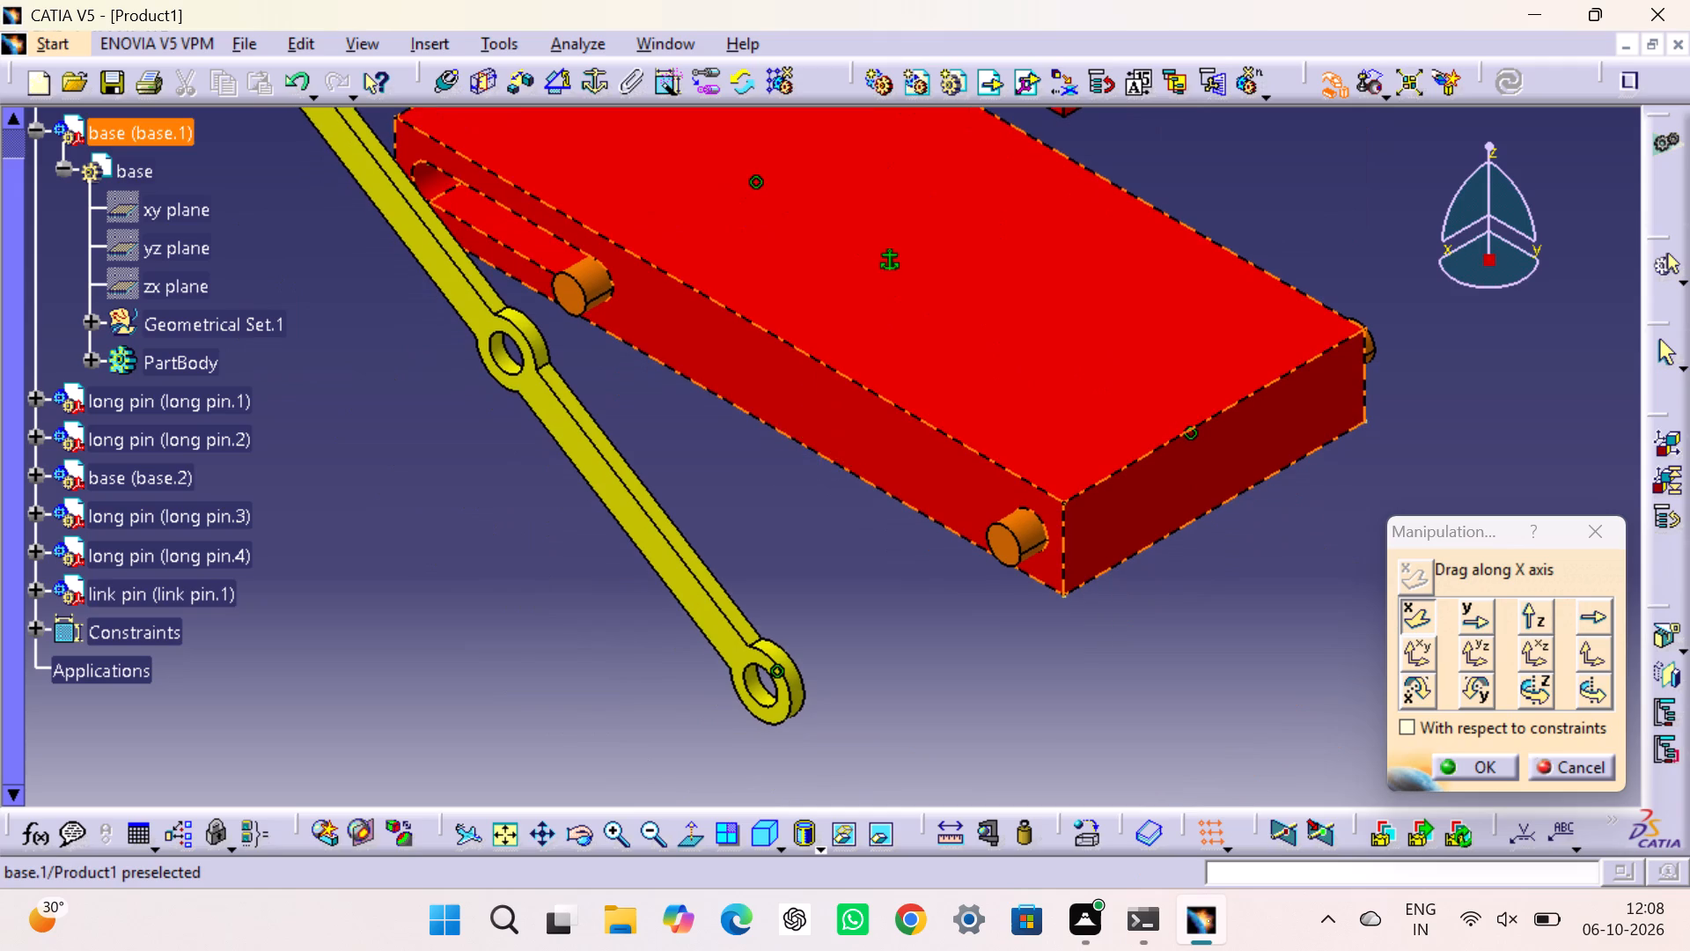
{"action": "left_click_drag", "start_coordinate": [702, 629], "coordinate": [865, 503]}
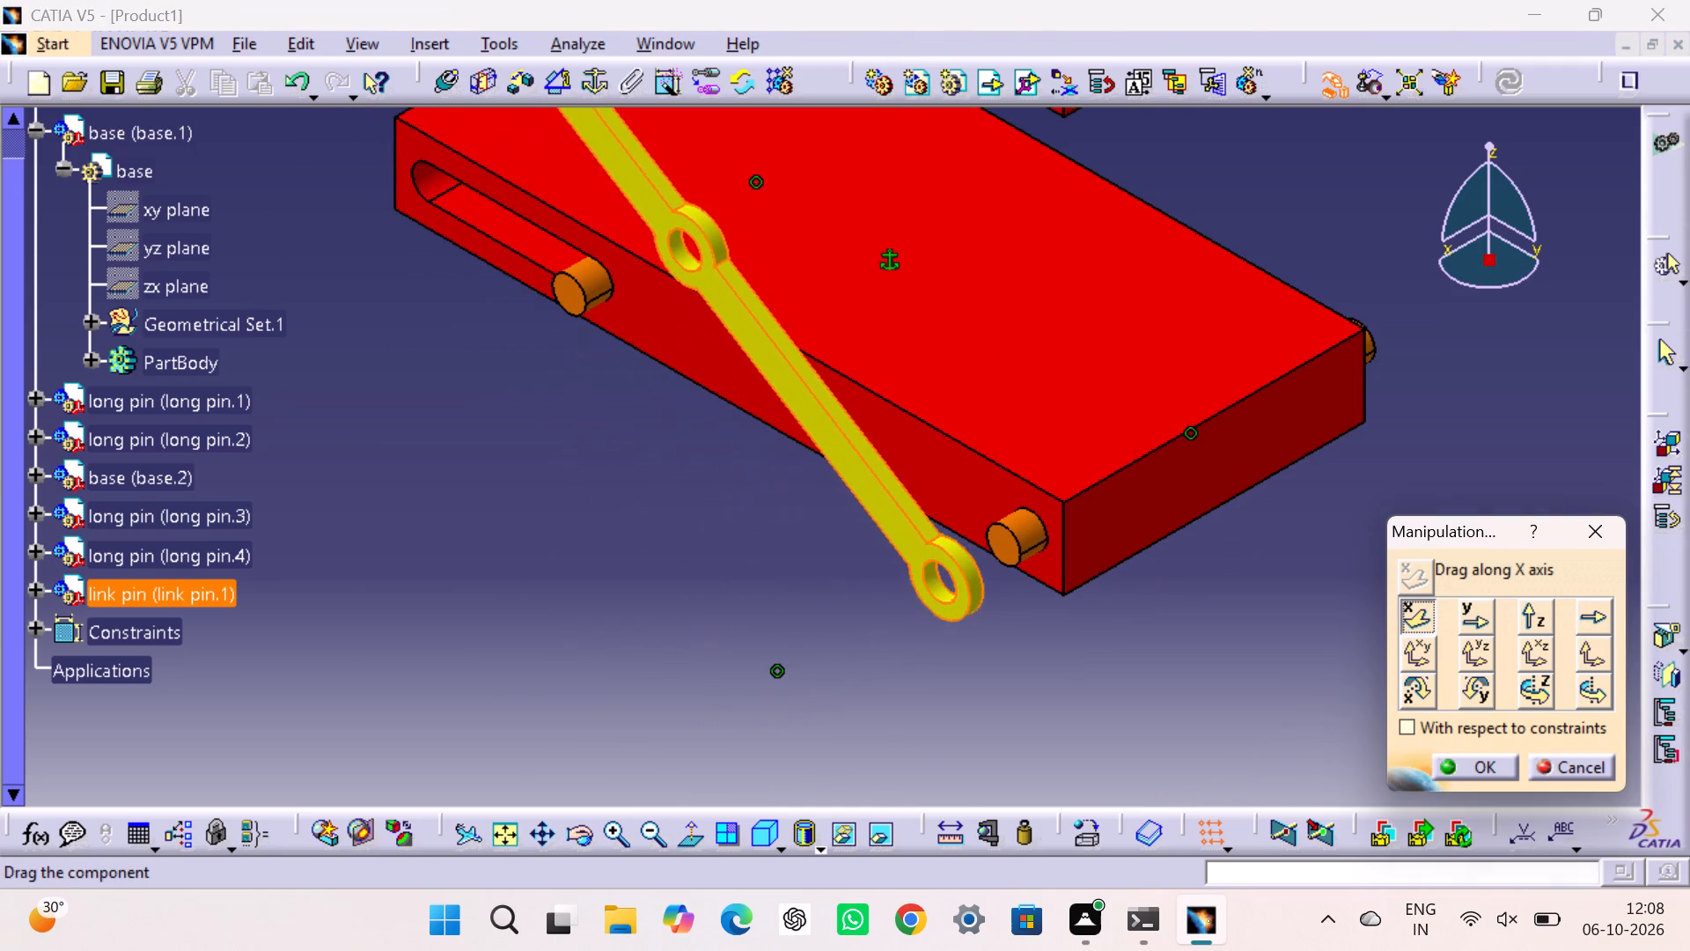
{"action": "left_click_drag", "start_coordinate": [865, 503], "coordinate": [951, 475]}
Examine, also in front view, how the link's end holes line up with the base pins, and close the manipulation.
{"action": "middle_click_drag", "start_coordinate": [770, 547], "coordinate": [872, 783]}
{"action": "scroll", "coordinate": [764, 321], "scroll_direction": "down", "scroll_amount": 1}
{"action": "middle_click_drag", "start_coordinate": [772, 358], "coordinate": [811, 677]}
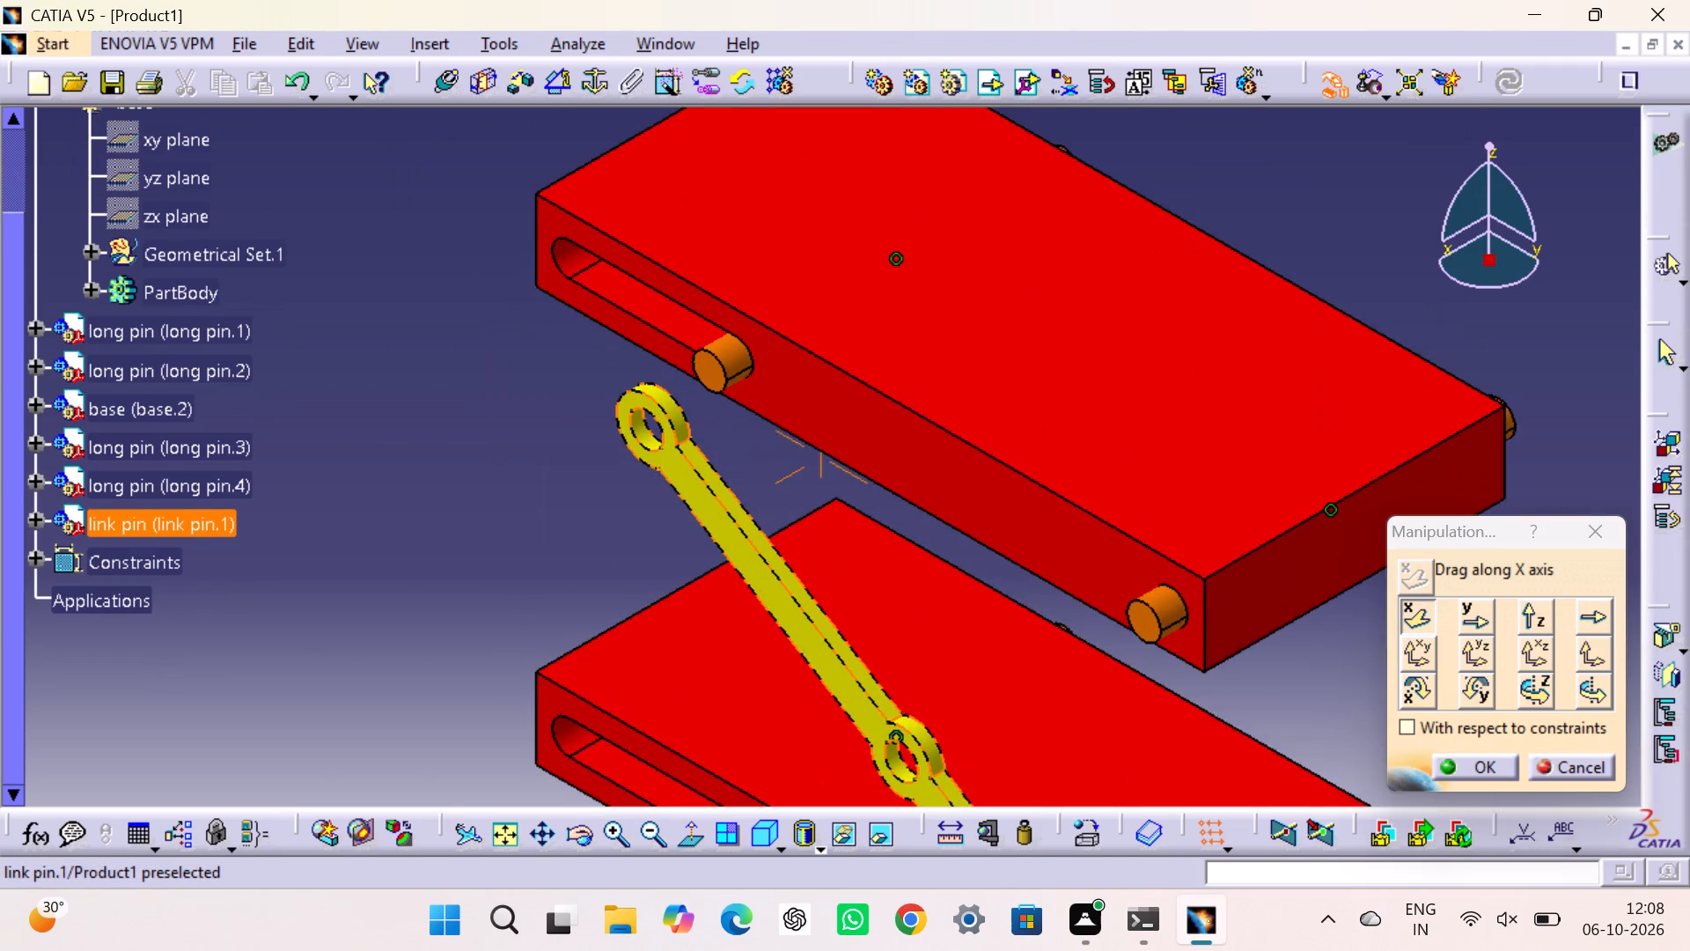
{"action": "middle_click_drag", "start_coordinate": [811, 677], "coordinate": [801, 609]}
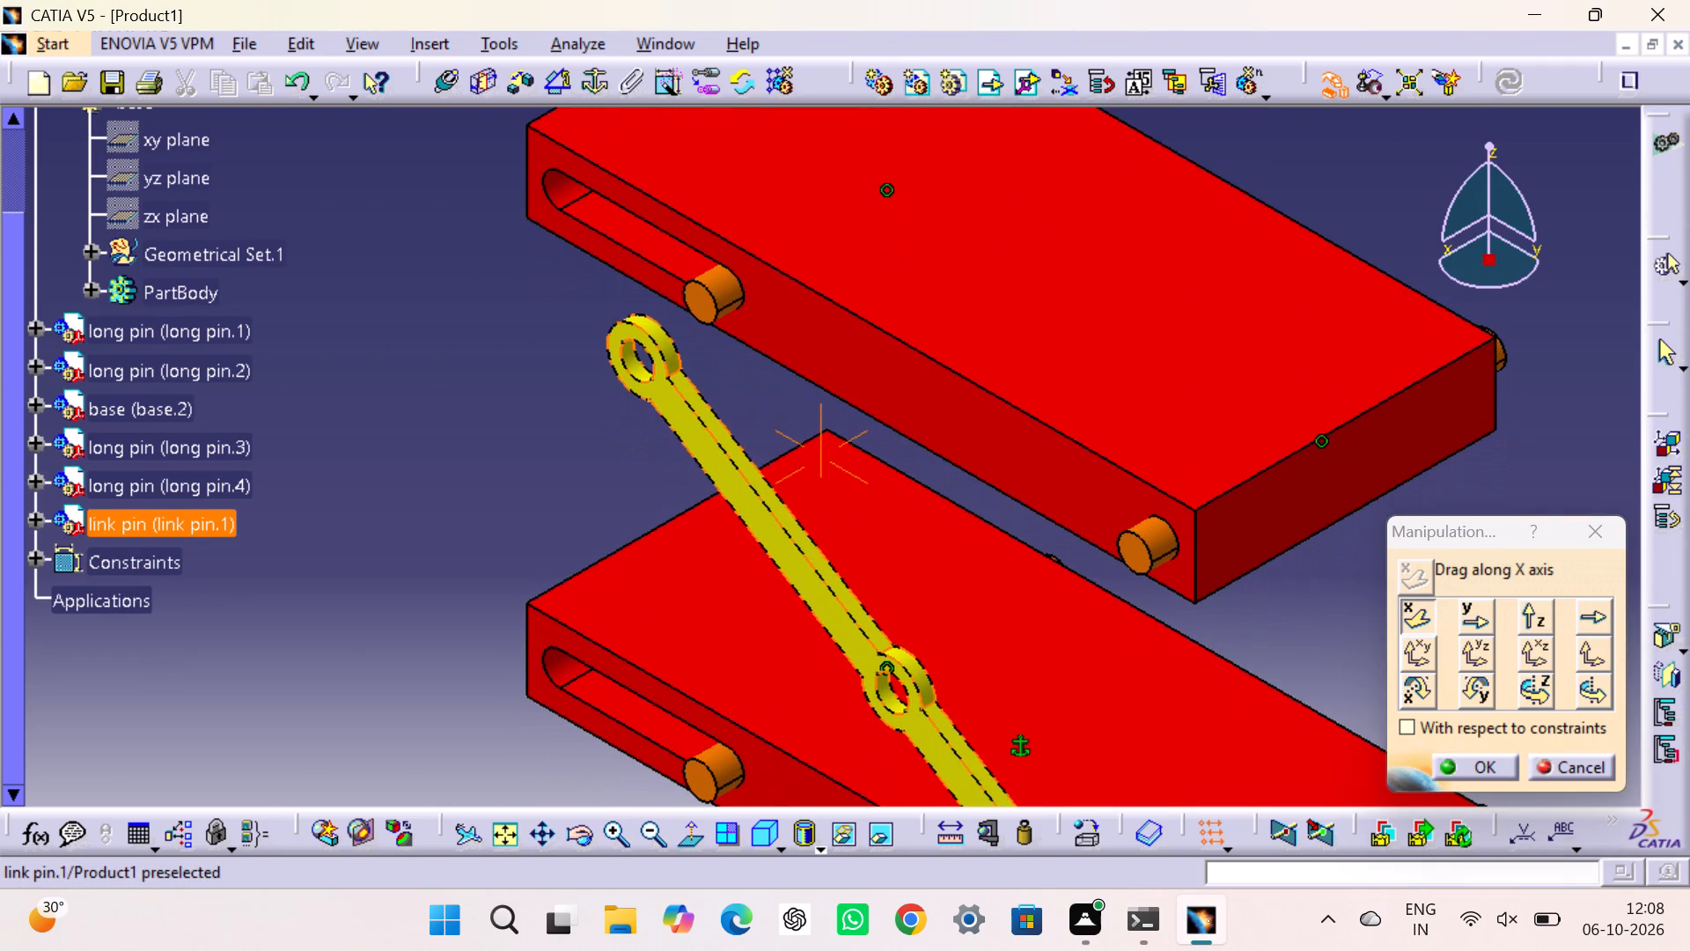
{"action": "middle_click_drag", "start_coordinate": [801, 609], "coordinate": [822, 538]}
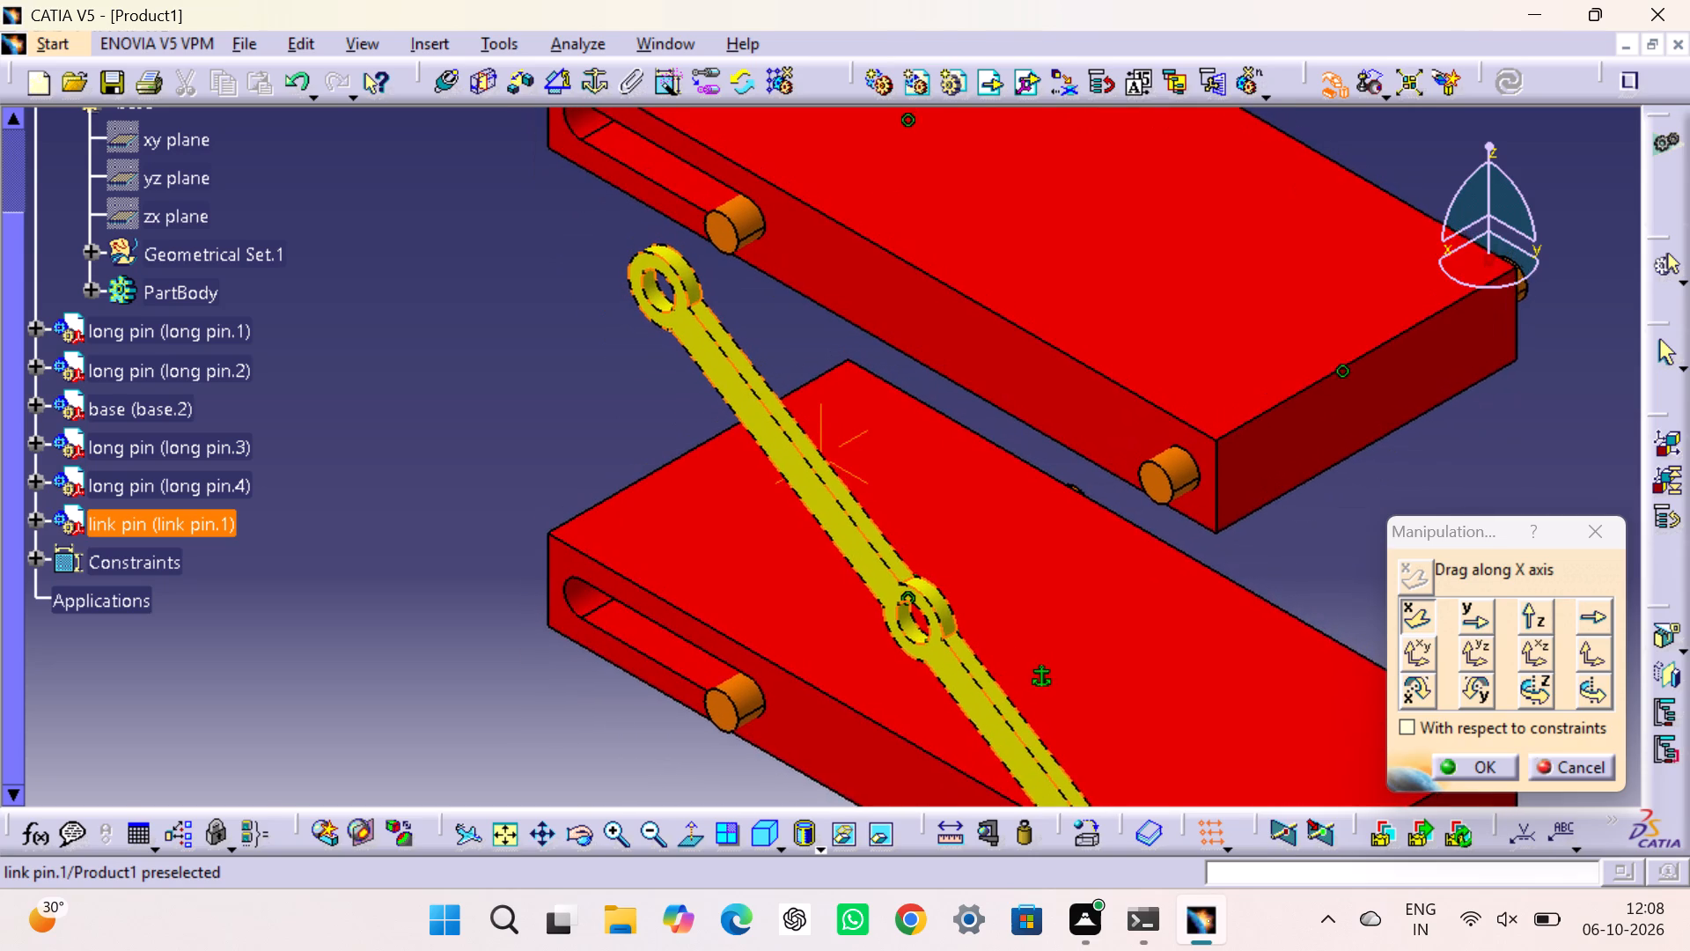
{"action": "middle_click_drag", "start_coordinate": [822, 538], "coordinate": [829, 527]}
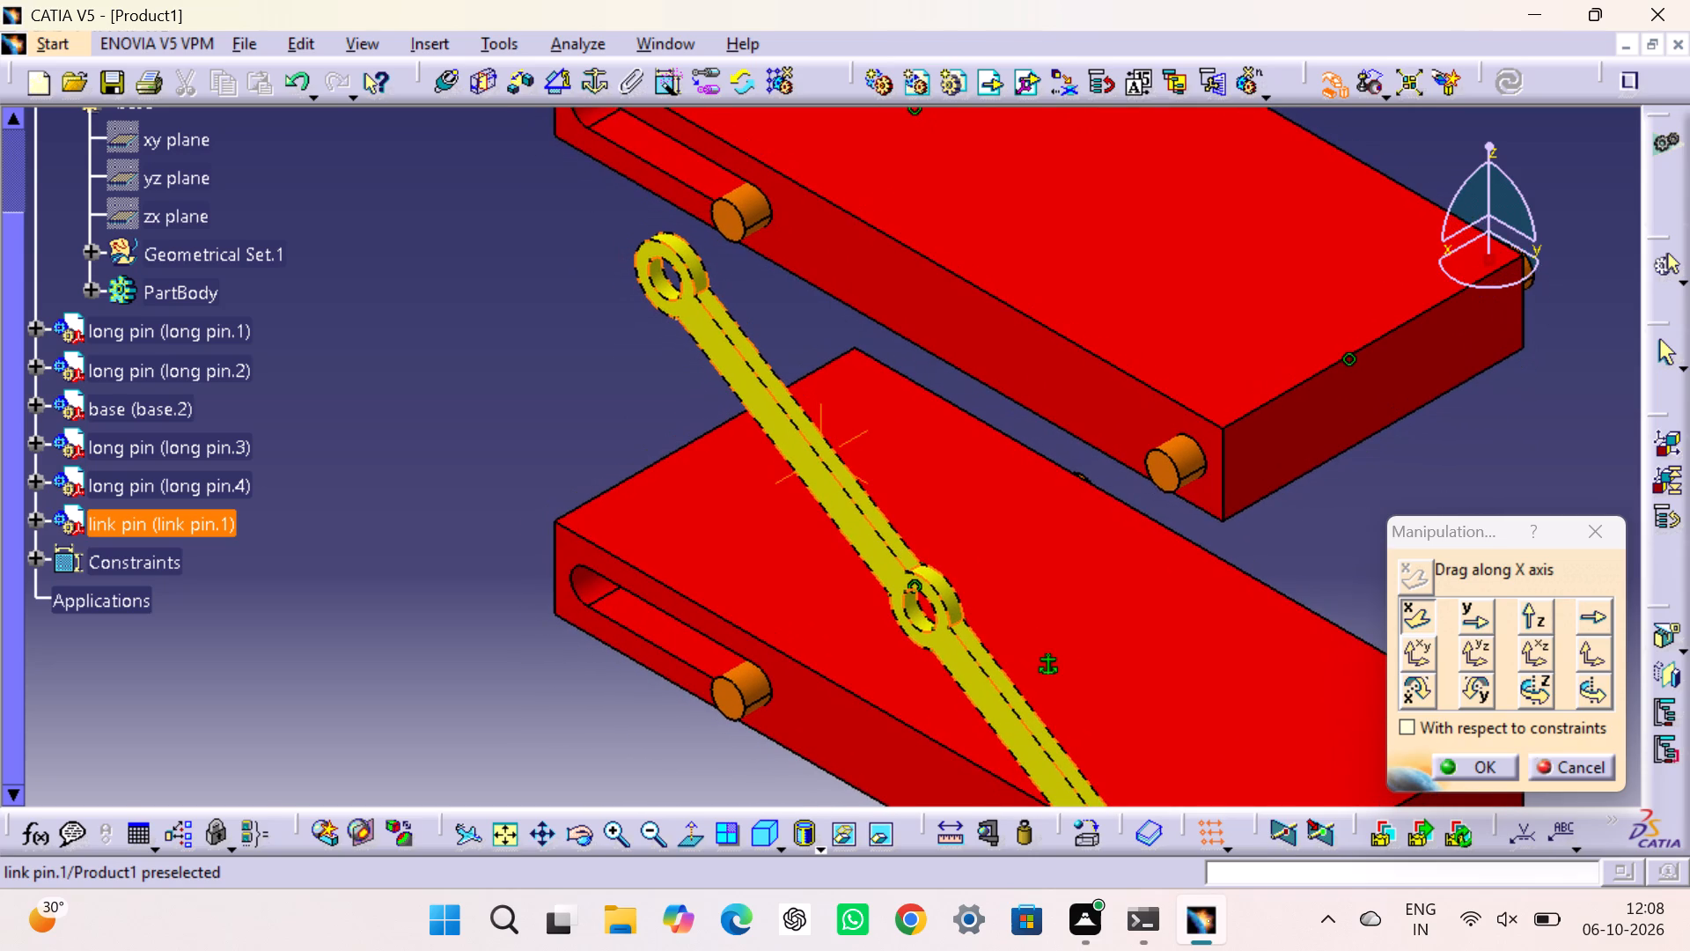
{"action": "middle_click_drag", "start_coordinate": [829, 527], "coordinate": [805, 409]}
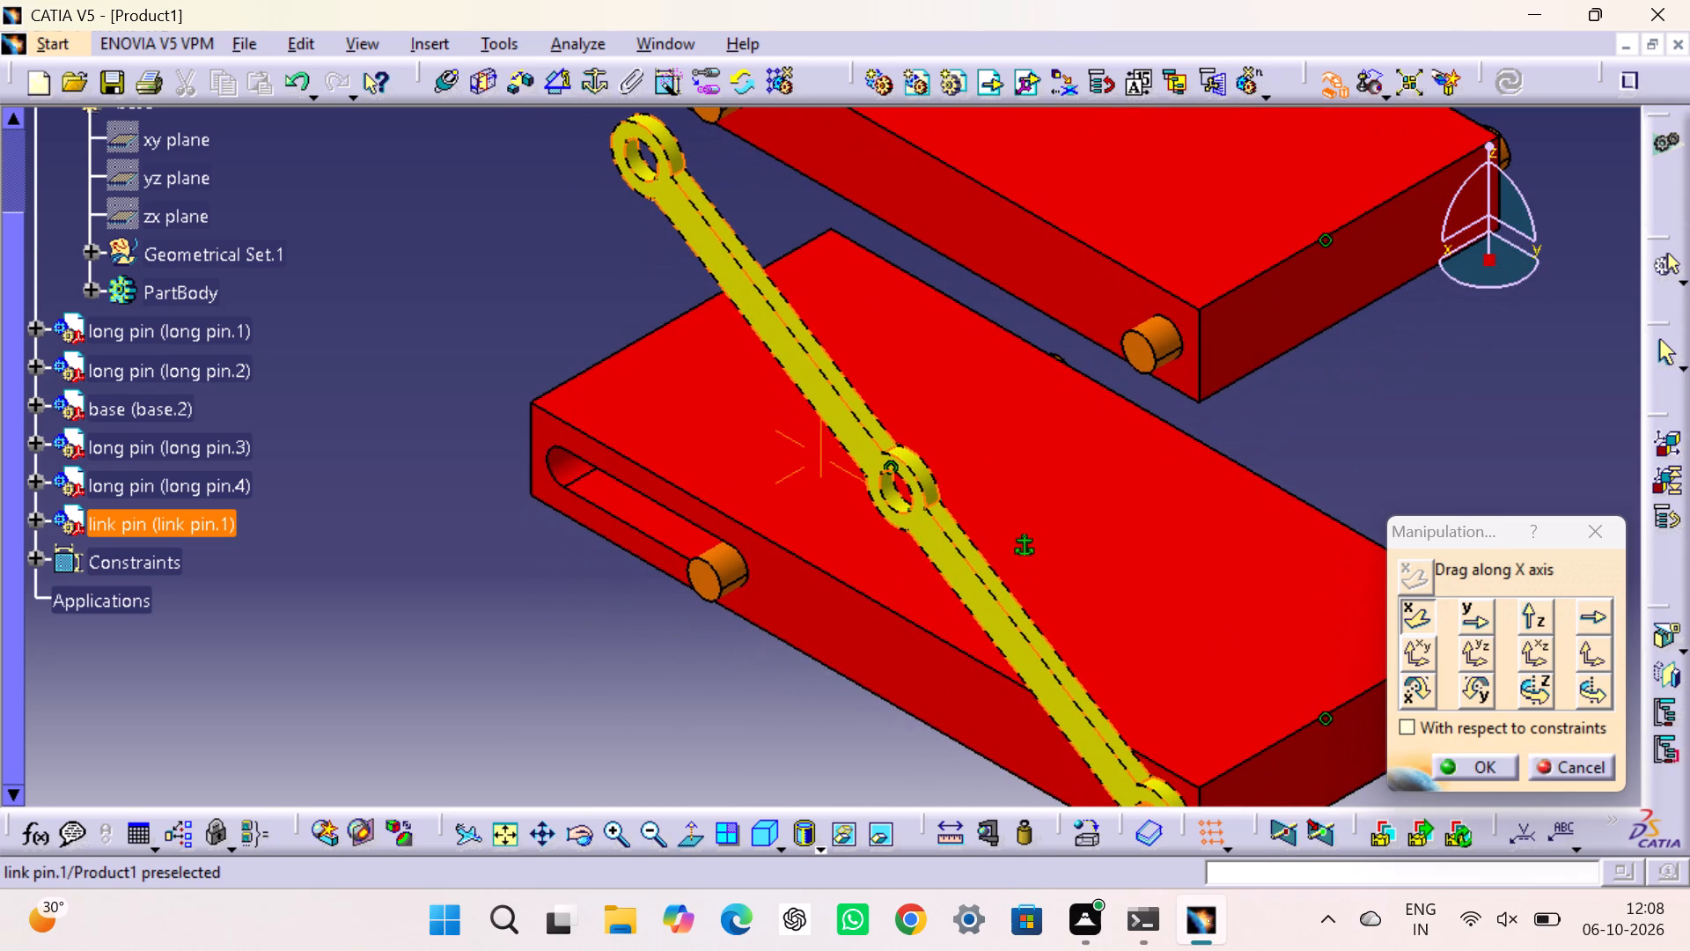
{"action": "middle_click_drag", "start_coordinate": [805, 409], "coordinate": [774, 361]}
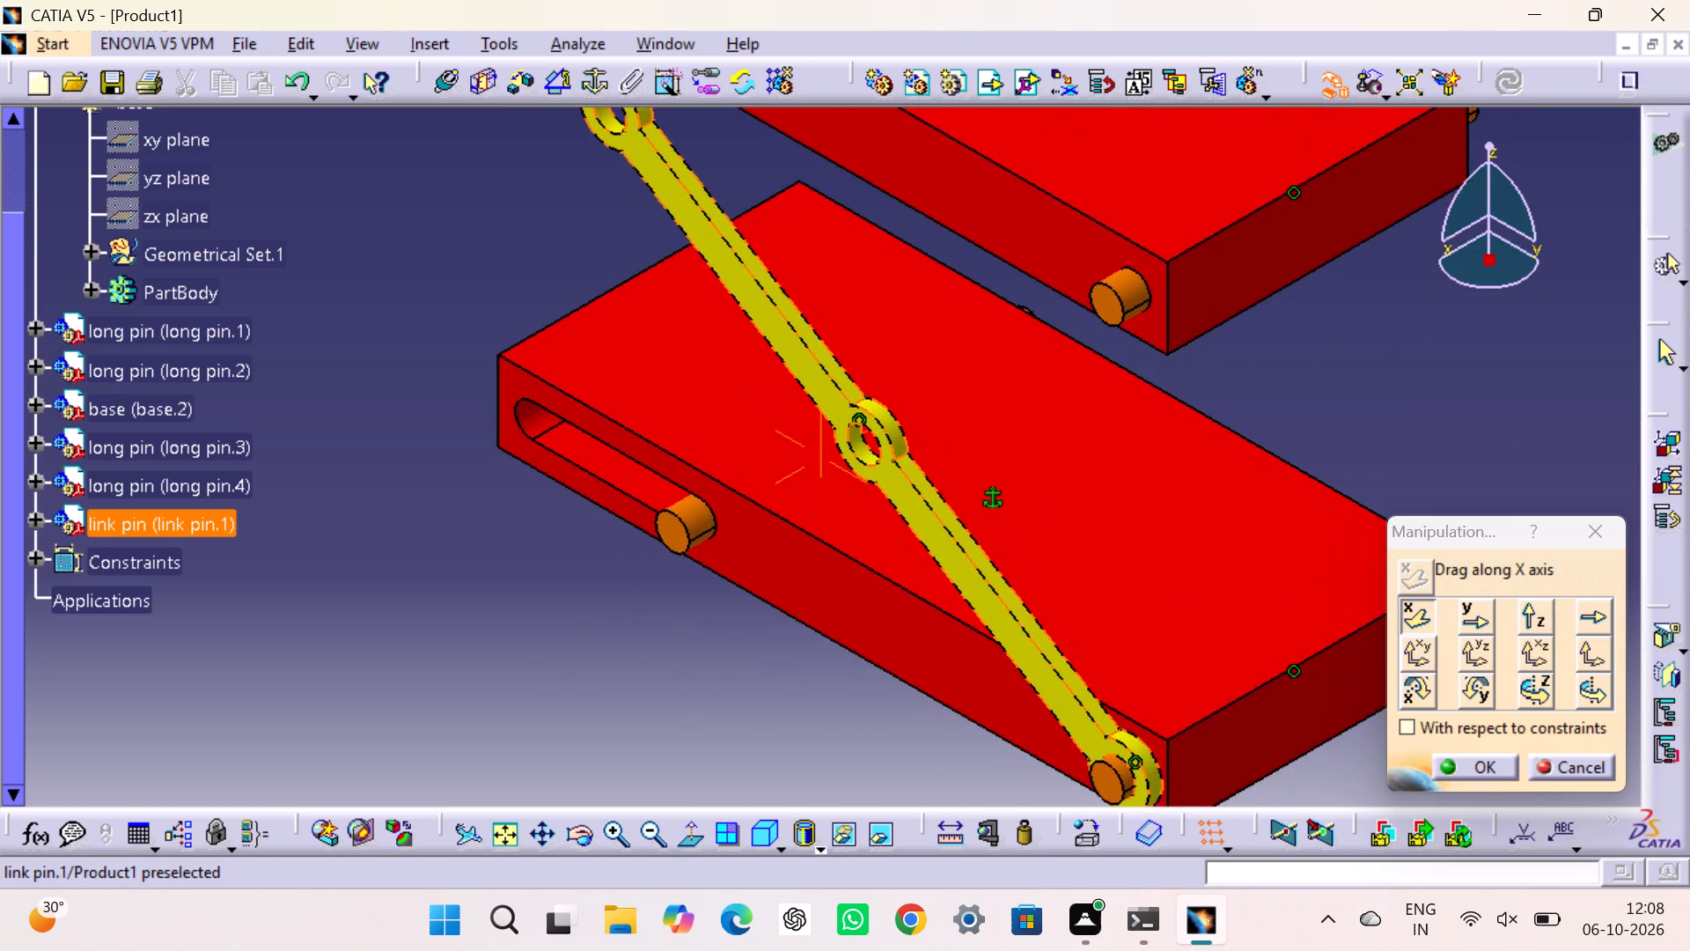
{"action": "middle_click_drag", "start_coordinate": [774, 361], "coordinate": [815, 472]}
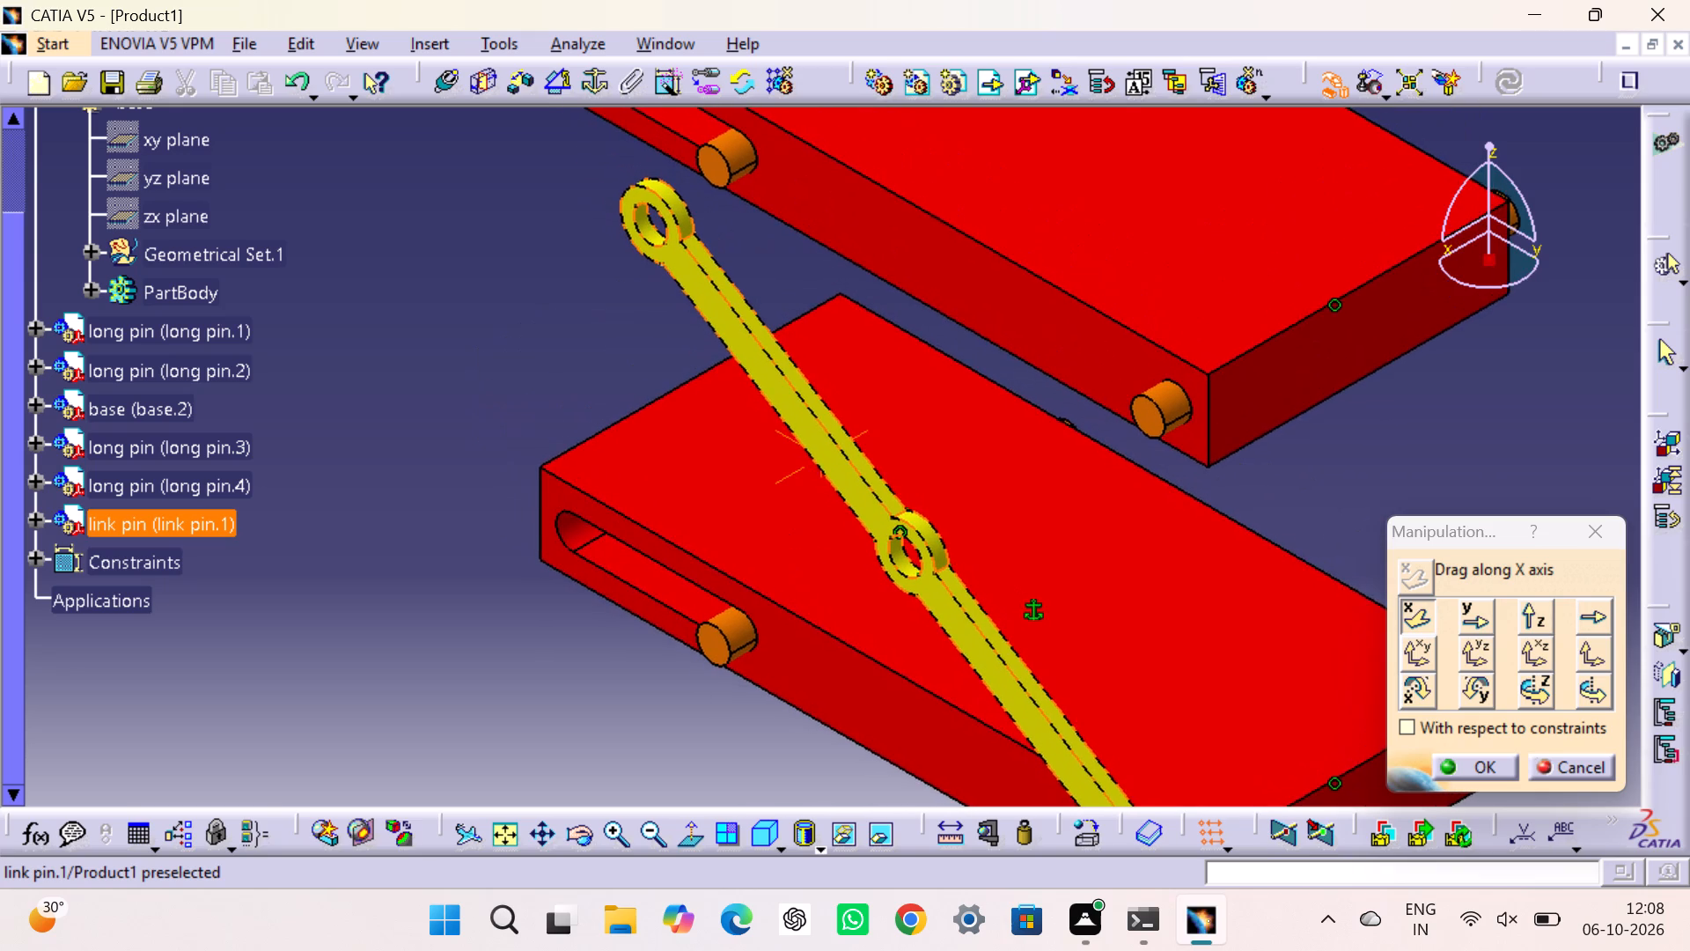
{"action": "middle_click_drag", "start_coordinate": [815, 472], "coordinate": [866, 481]}
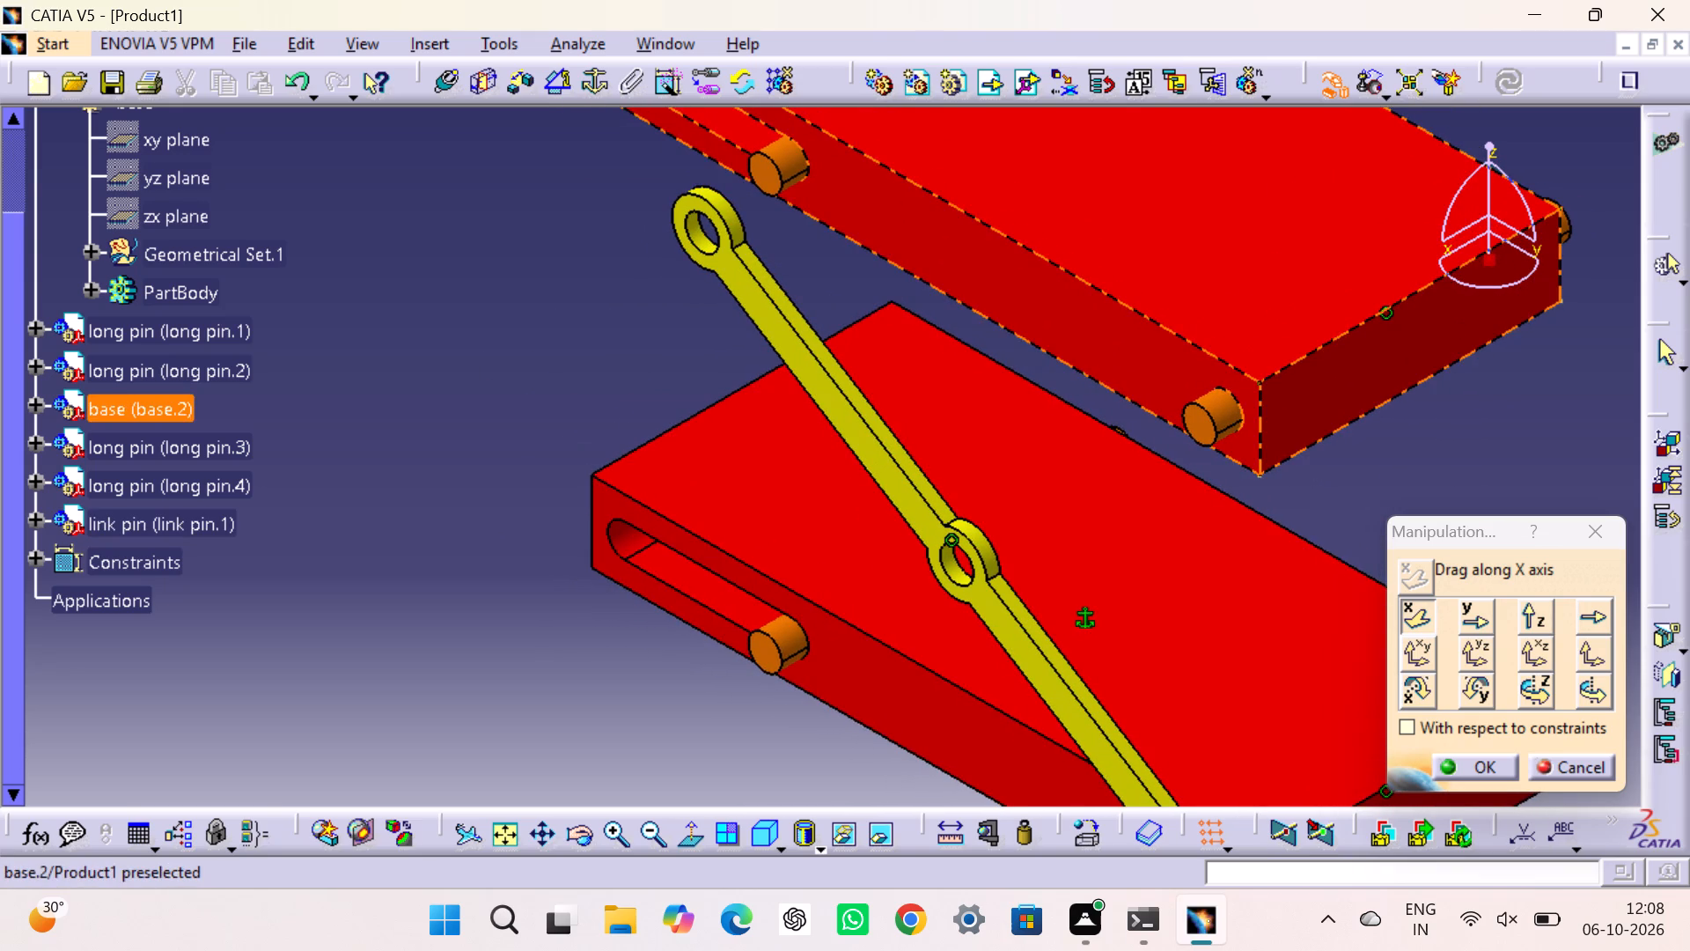
{"action": "left_click", "coordinate": [788, 834]}
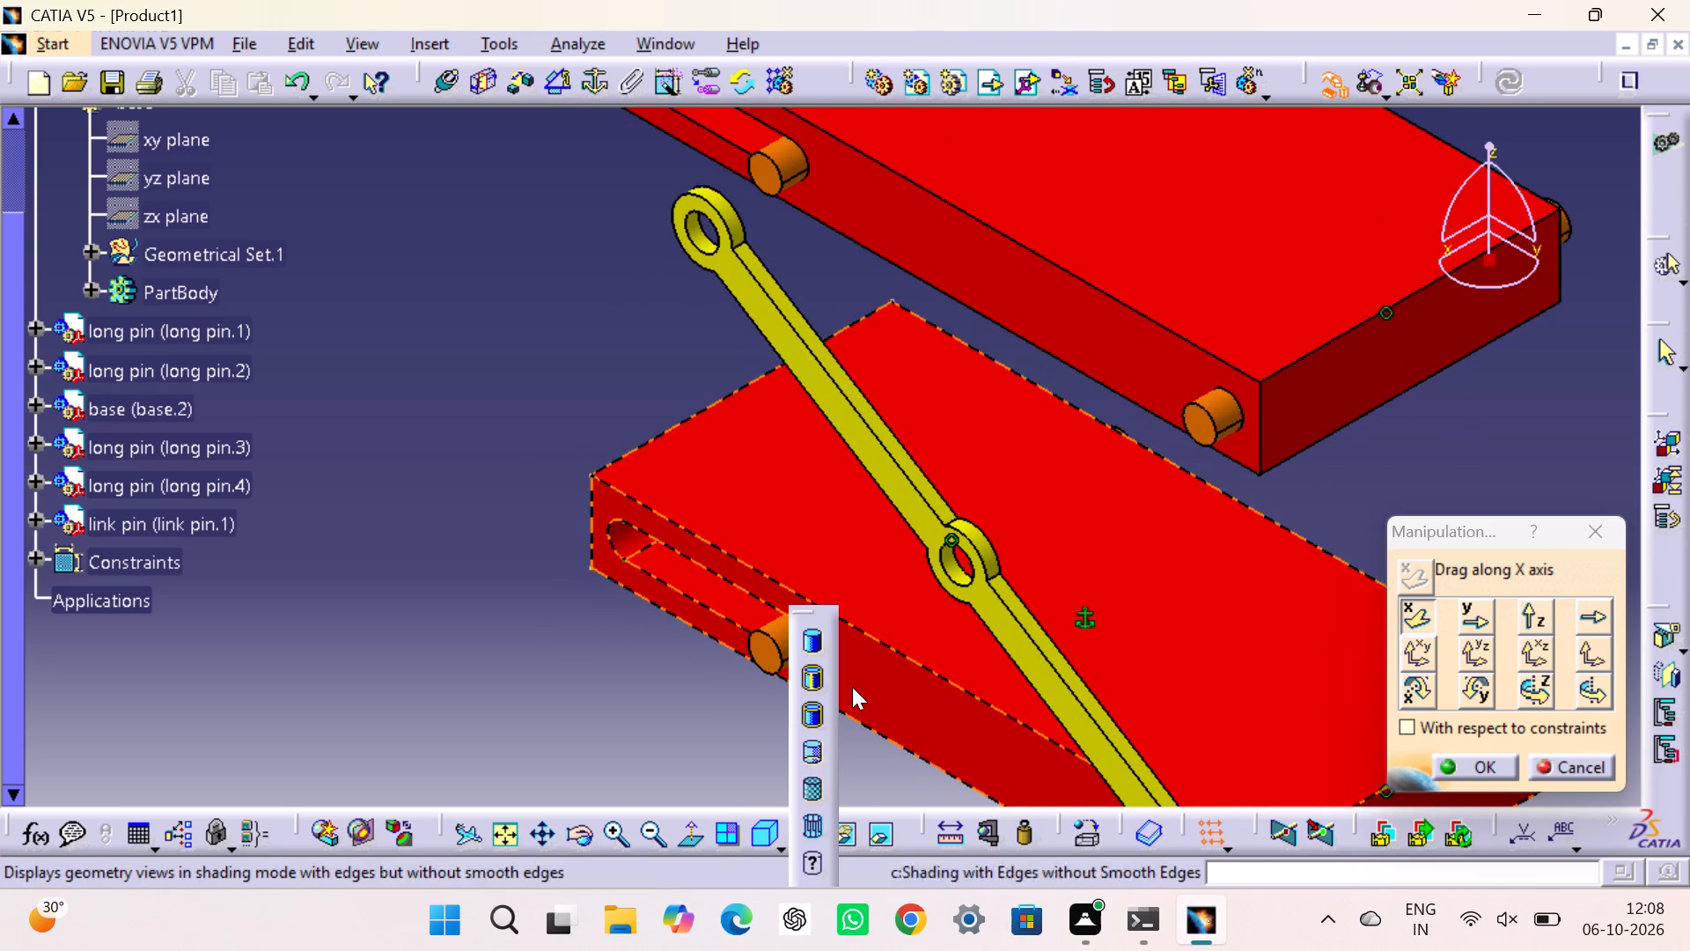
{"action": "left_click", "coordinate": [667, 726]}
{"action": "left_click", "coordinate": [775, 851]}
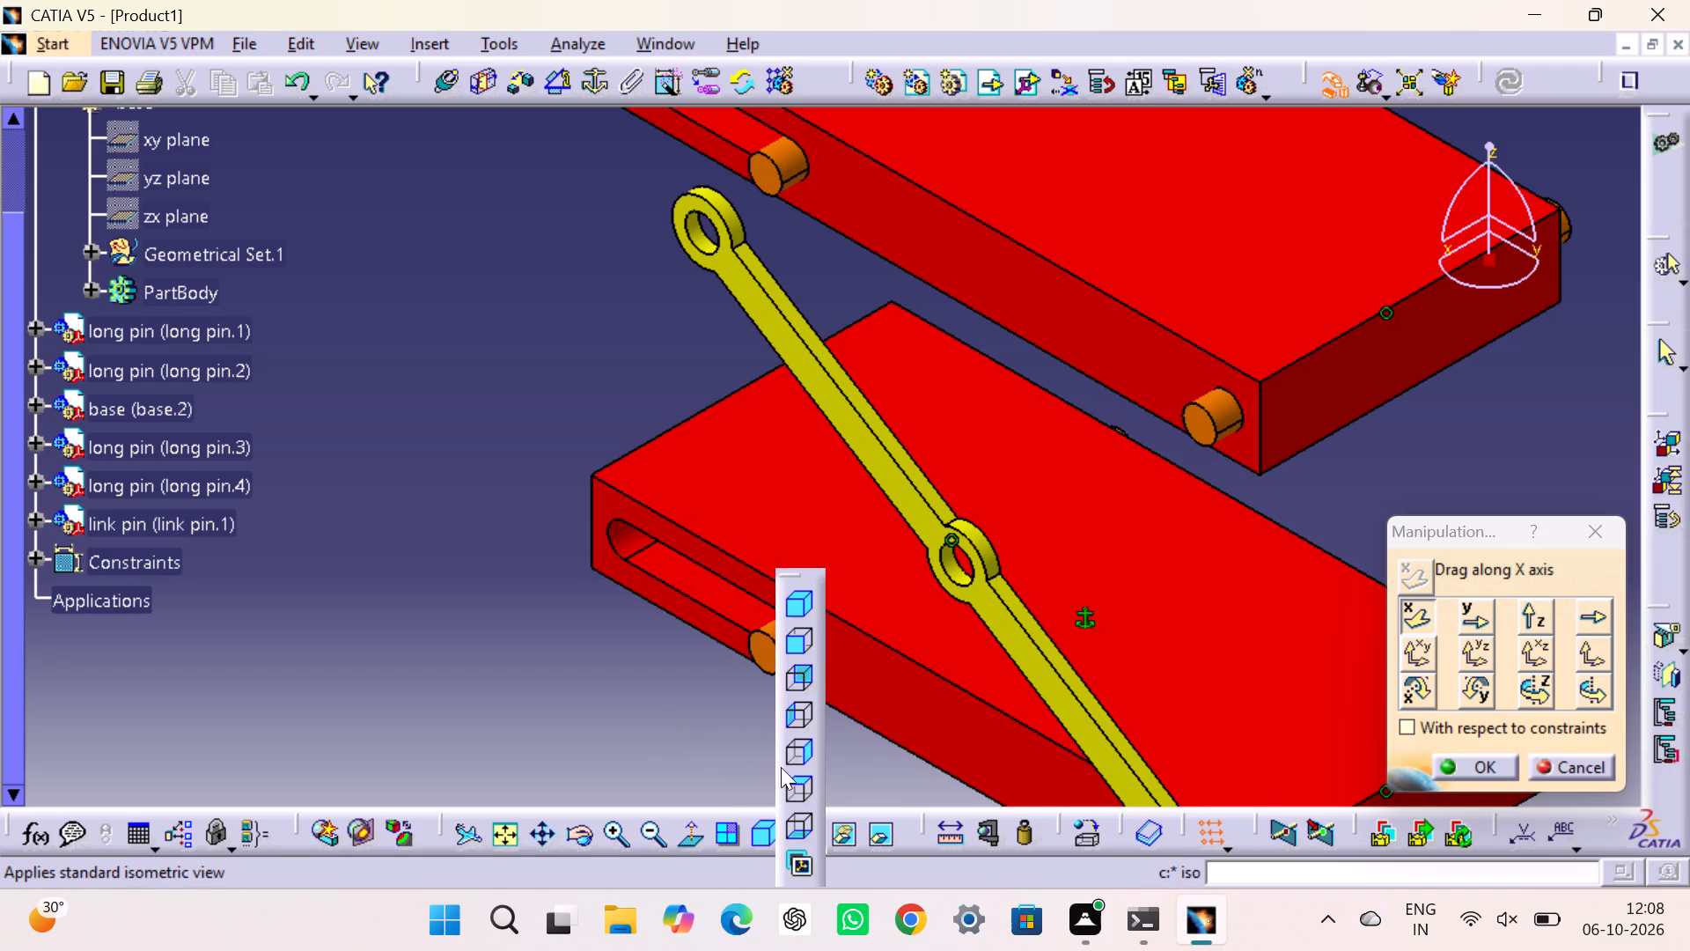
{"action": "left_click", "coordinate": [800, 645]}
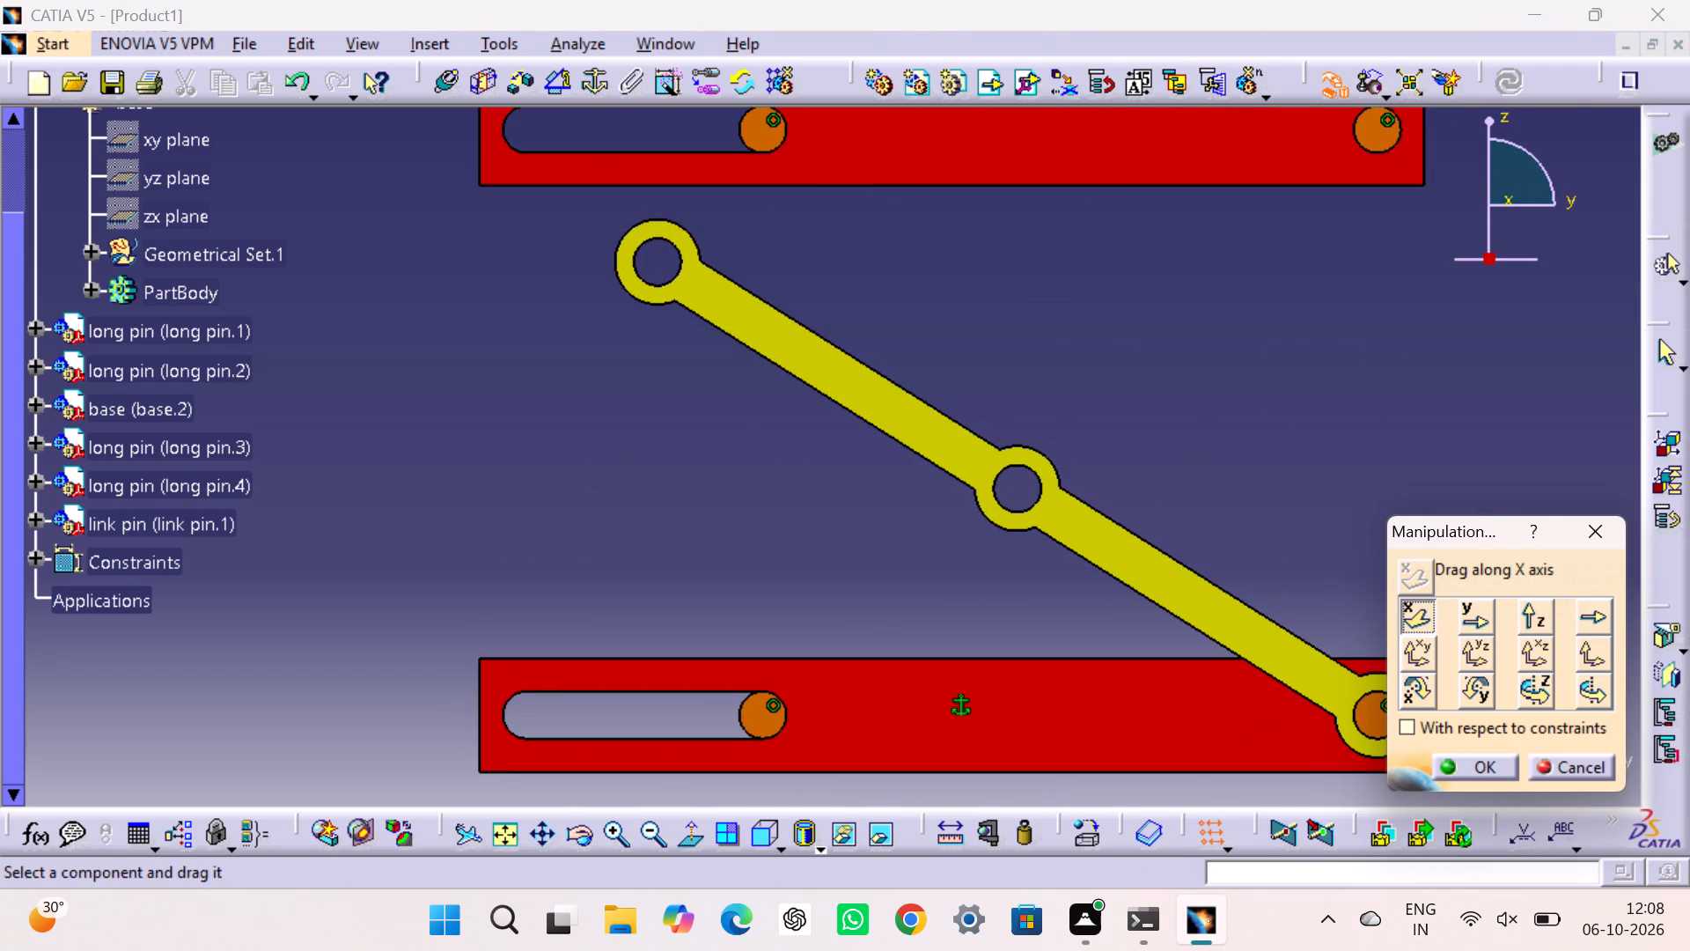
{"action": "middle_click_drag", "start_coordinate": [637, 564], "coordinate": [509, 573]}
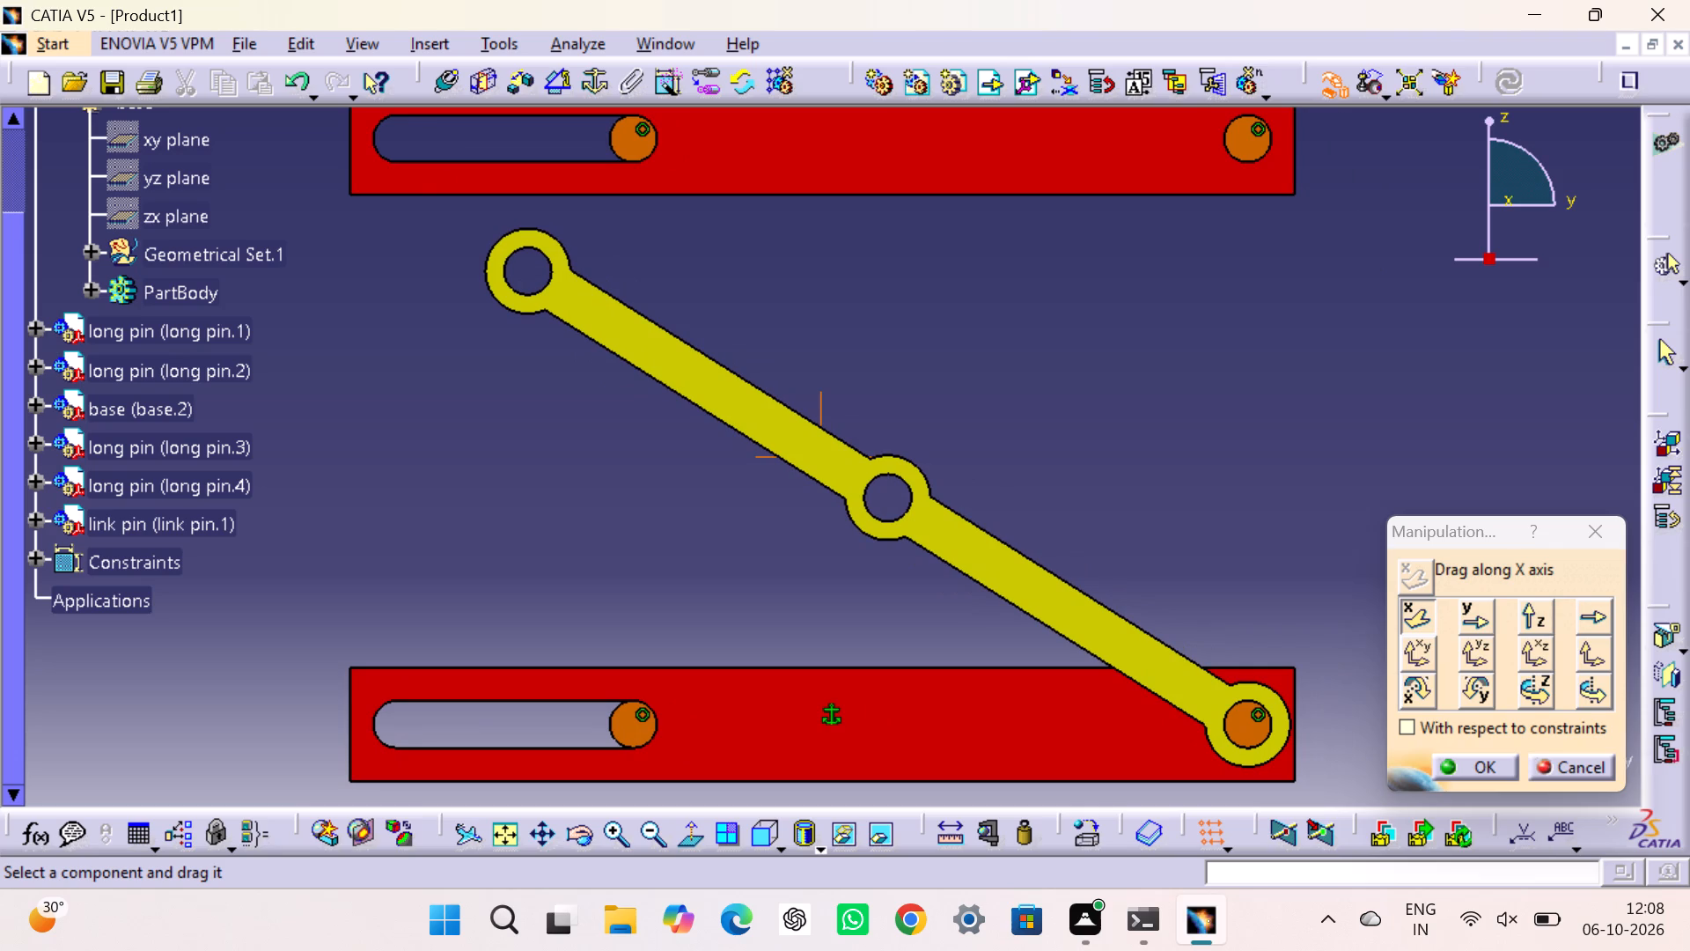
{"action": "middle_click_drag", "start_coordinate": [509, 573], "coordinate": [509, 572]}
{"action": "left_click", "coordinate": [1011, 437]}
{"action": "middle_click_drag", "start_coordinate": [1012, 436], "coordinate": [1209, 403]}
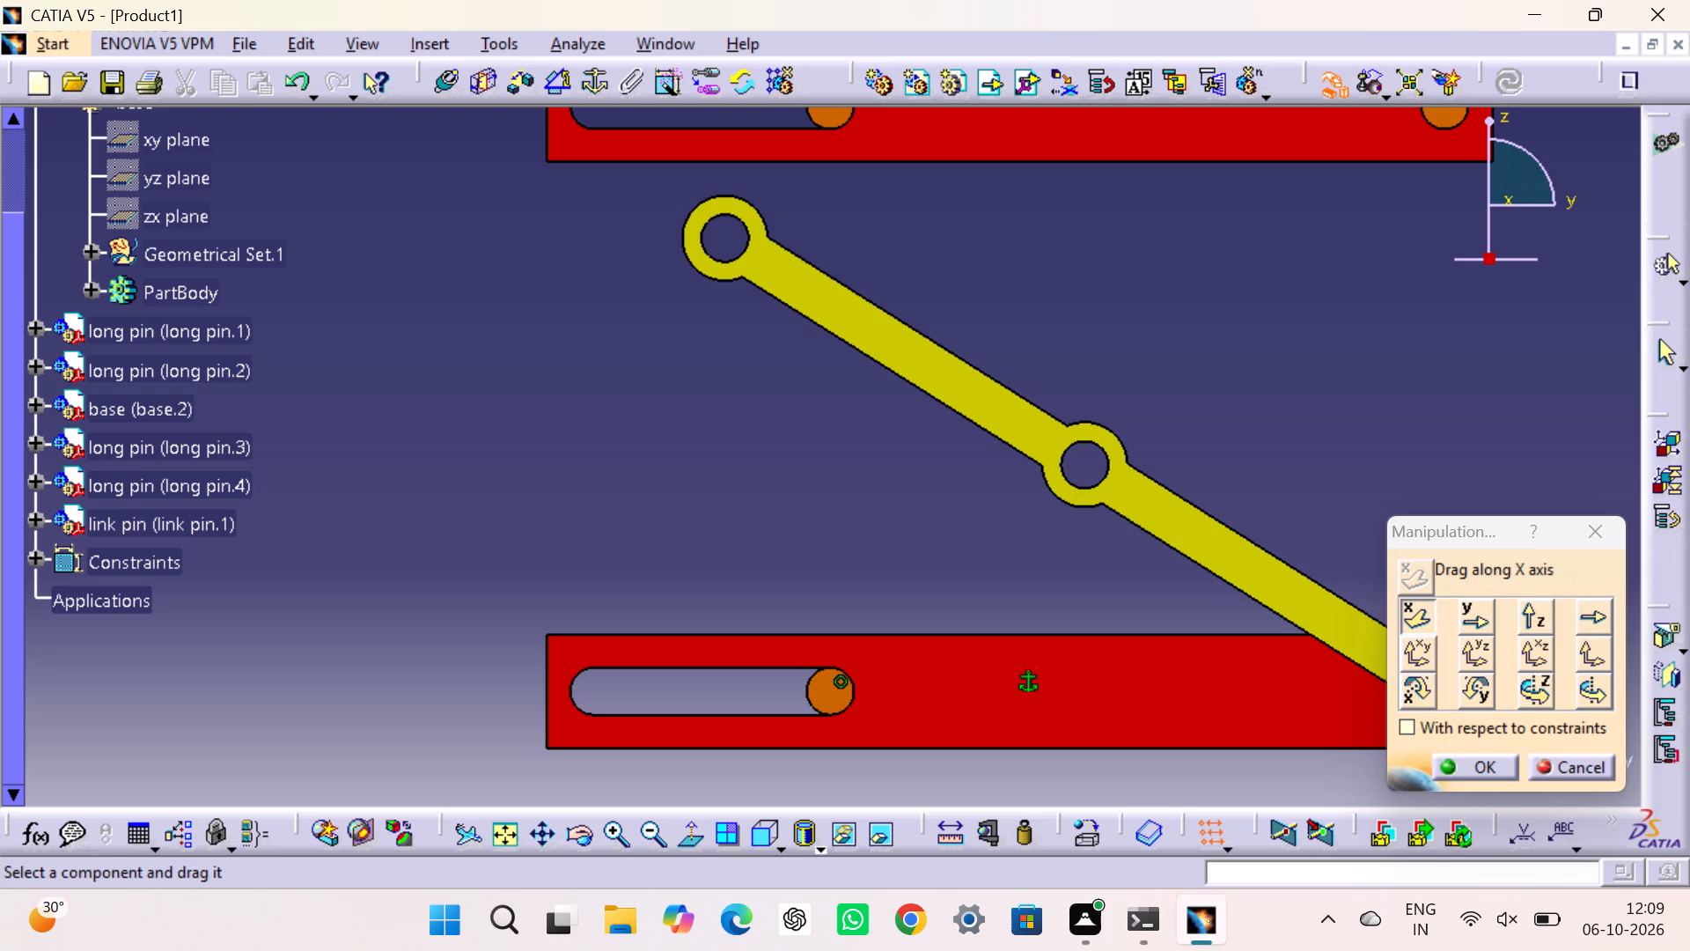
{"action": "middle_click_drag", "start_coordinate": [735, 385], "coordinate": [469, 428]}
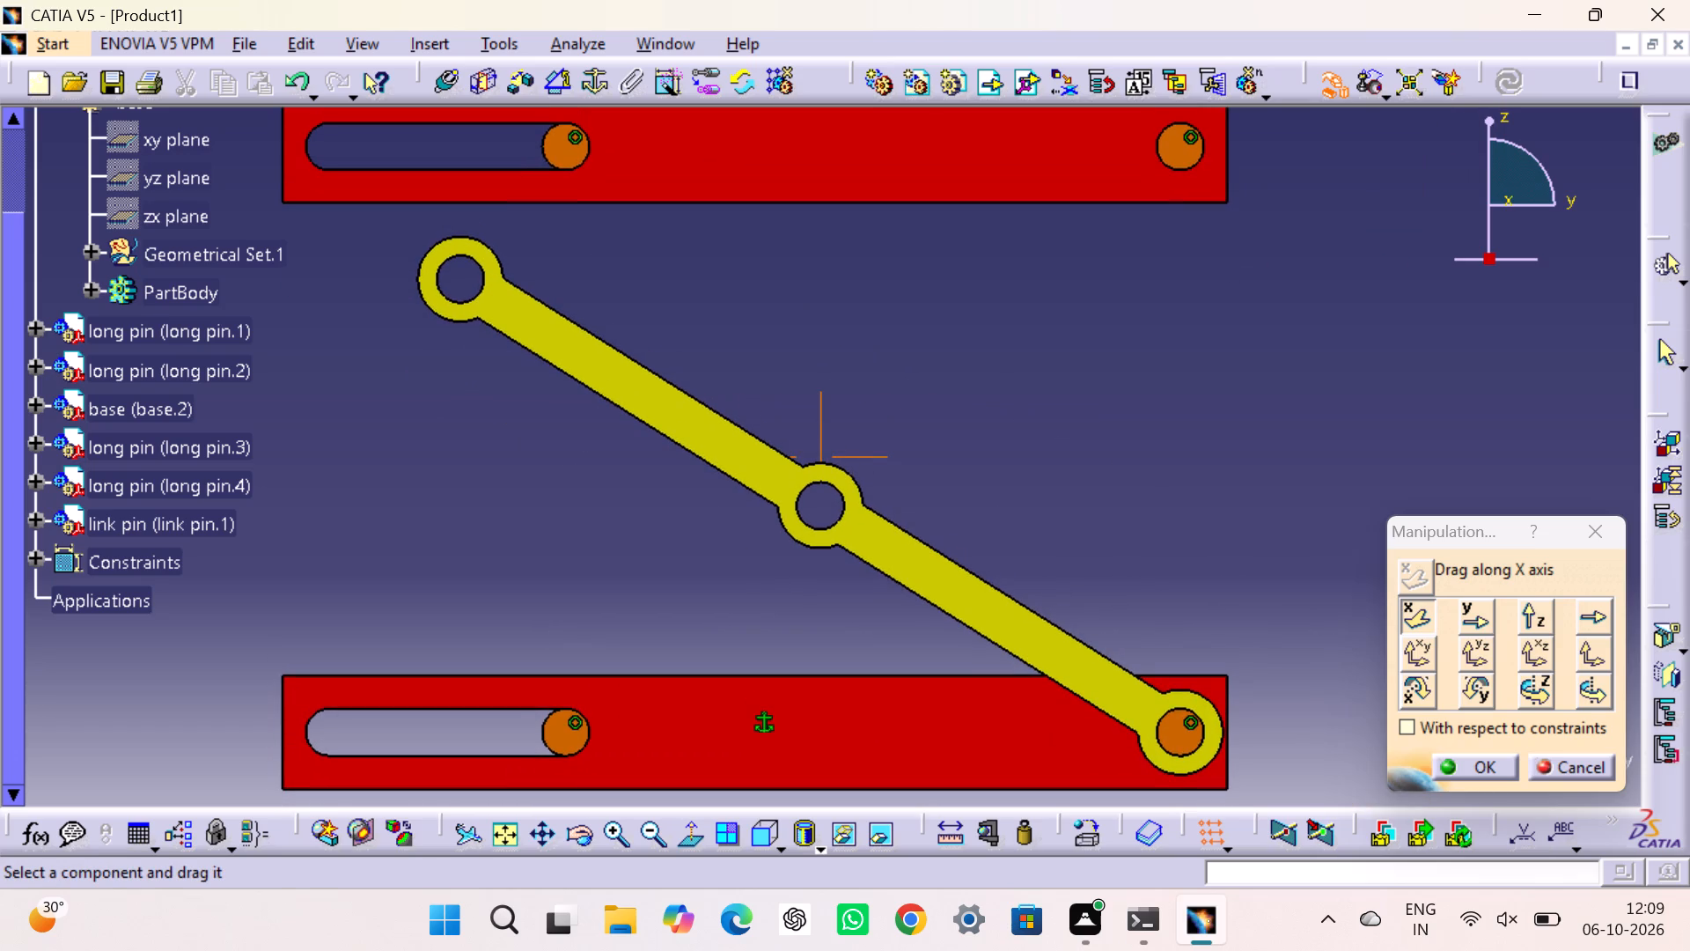
{"action": "middle_click_drag", "start_coordinate": [469, 428], "coordinate": [470, 431]}
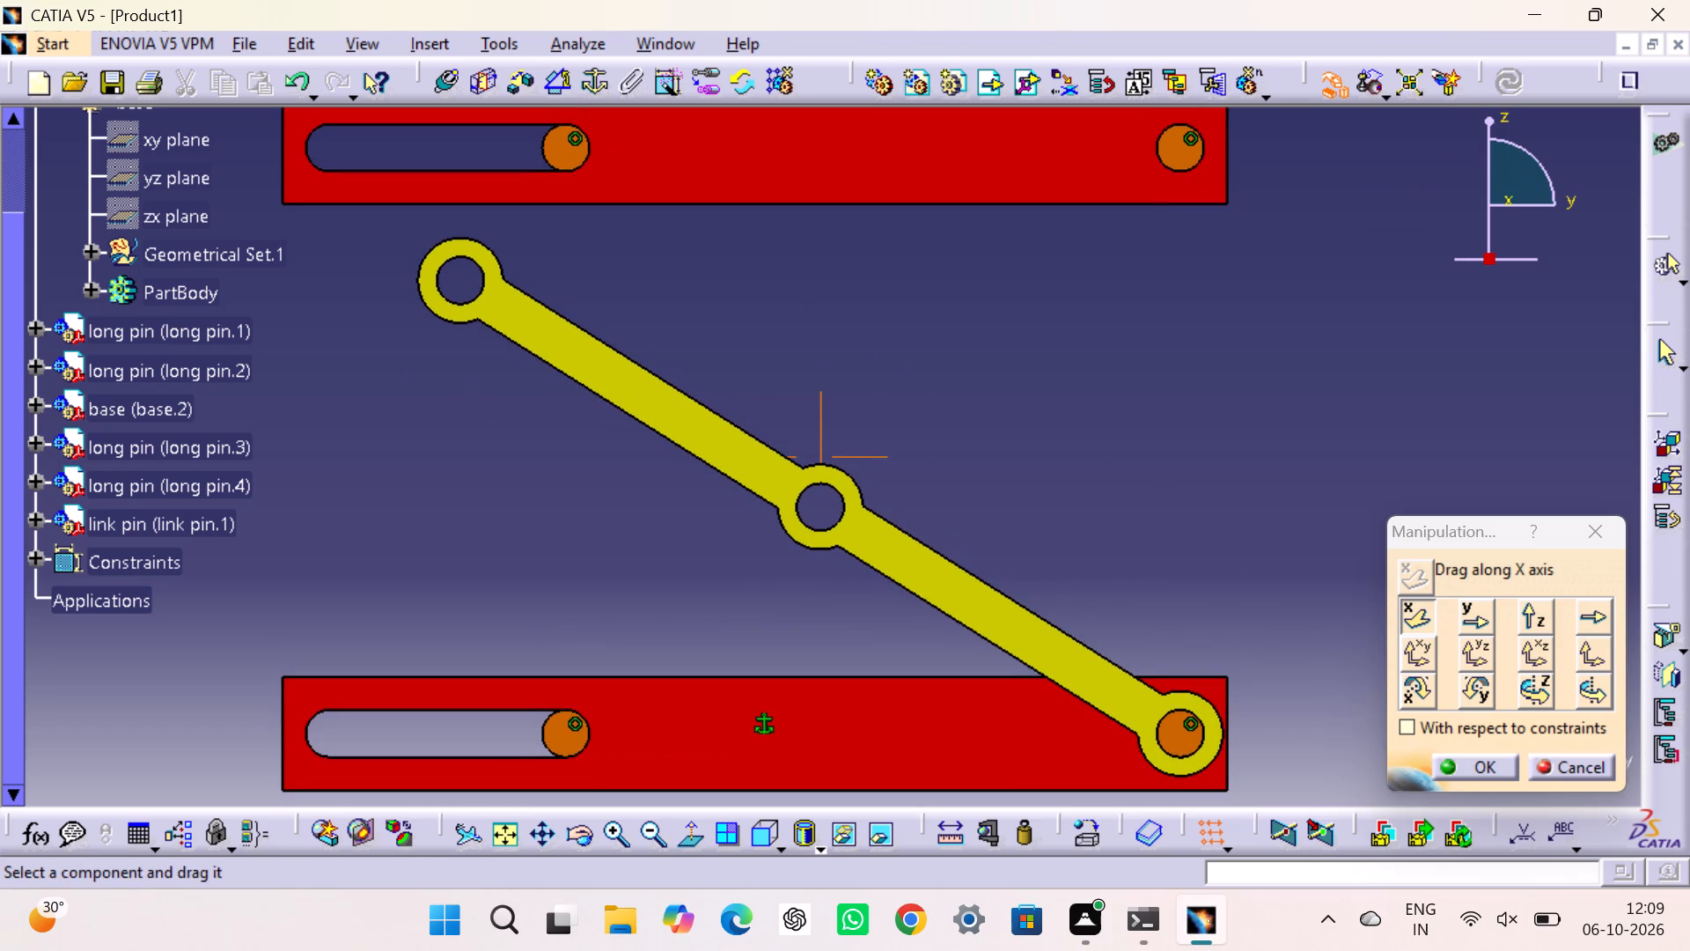
{"action": "middle_click_drag", "start_coordinate": [470, 431], "coordinate": [470, 433]}
{"action": "left_click", "coordinate": [1589, 540]}
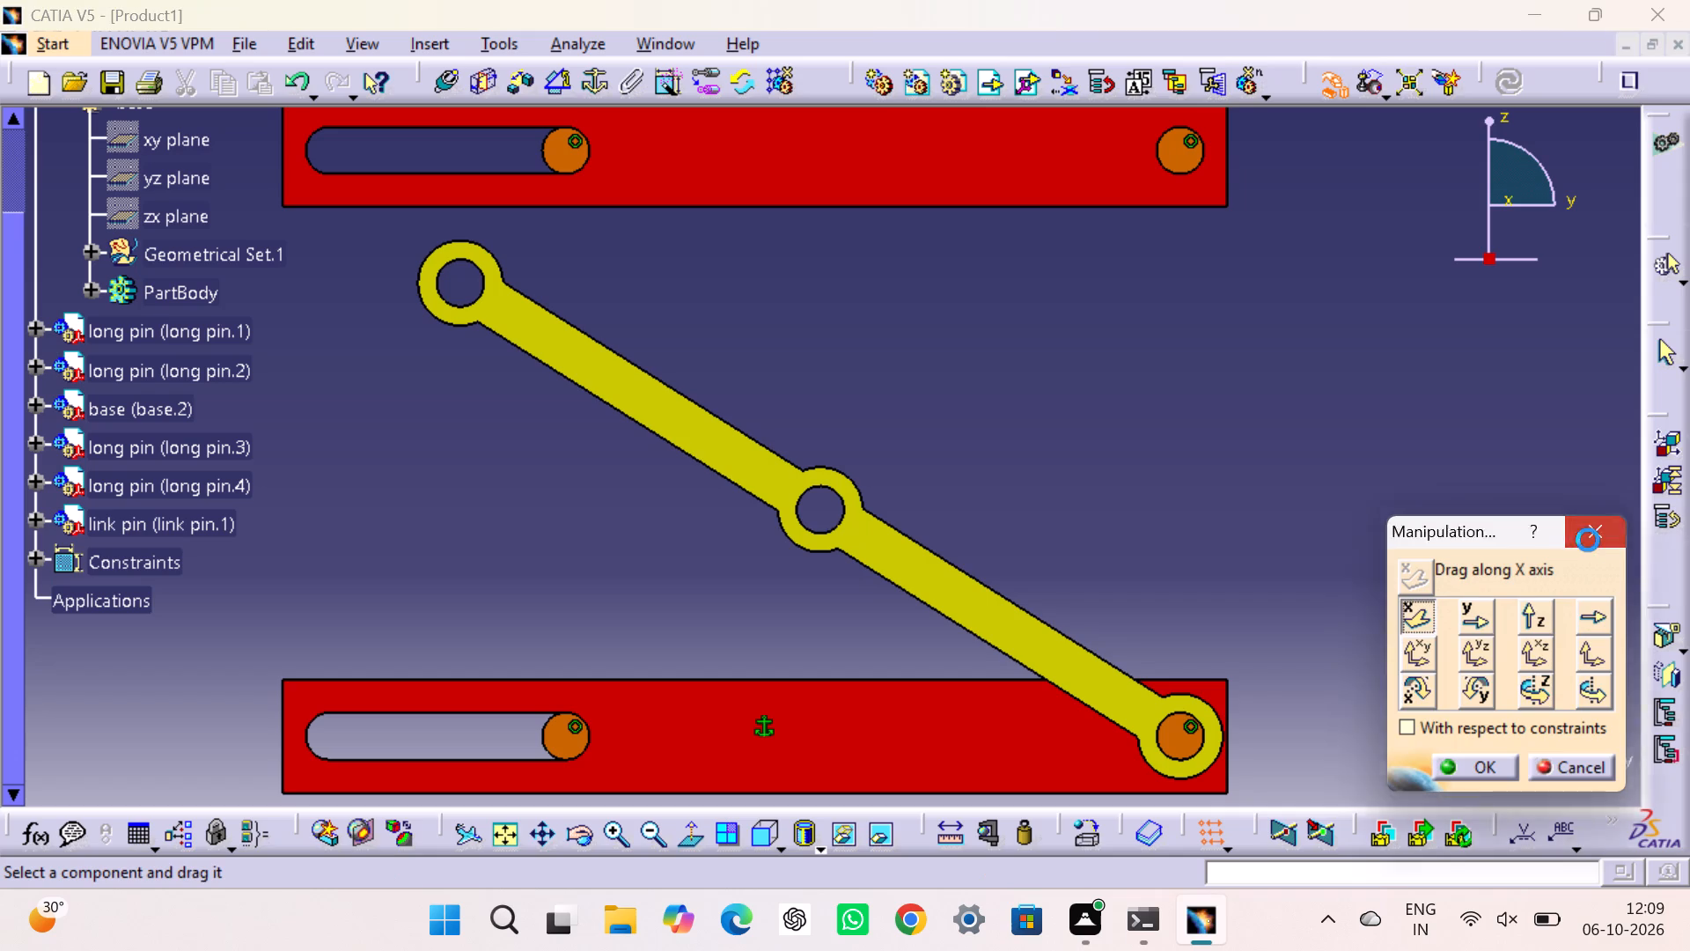
{"action": "left_click", "coordinate": [1466, 468]}
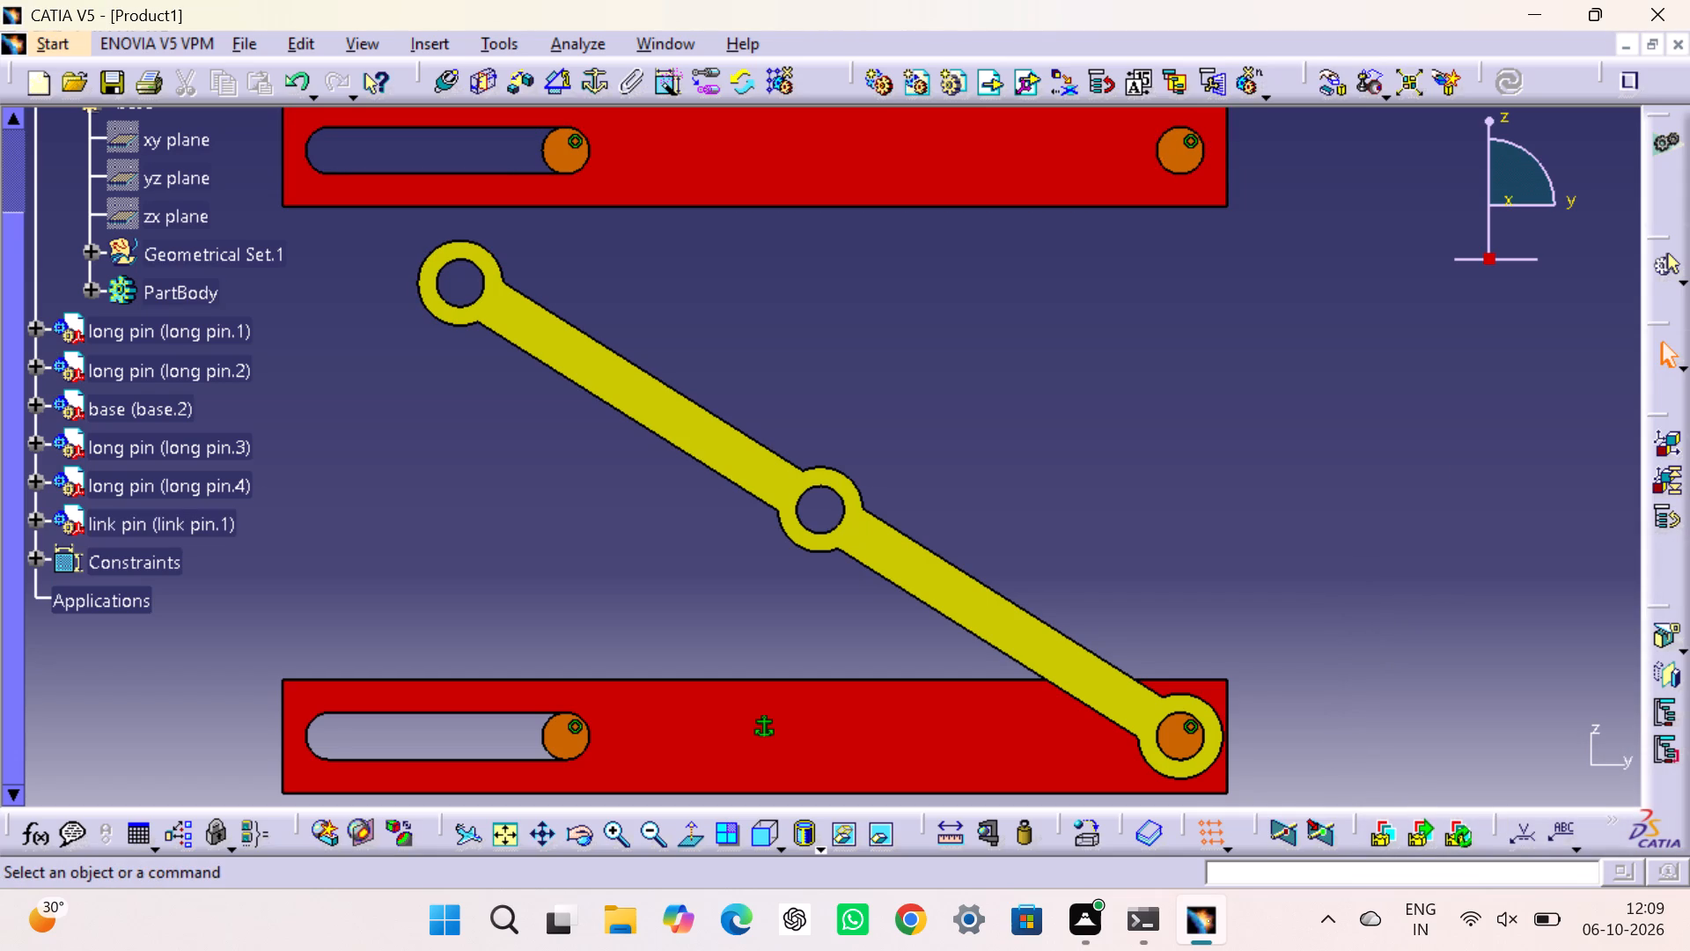
Rotate the link about the X axis until its upper end nears the upper base's slot pin, and update the assembly.
{"action": "left_click", "coordinate": [1330, 94]}
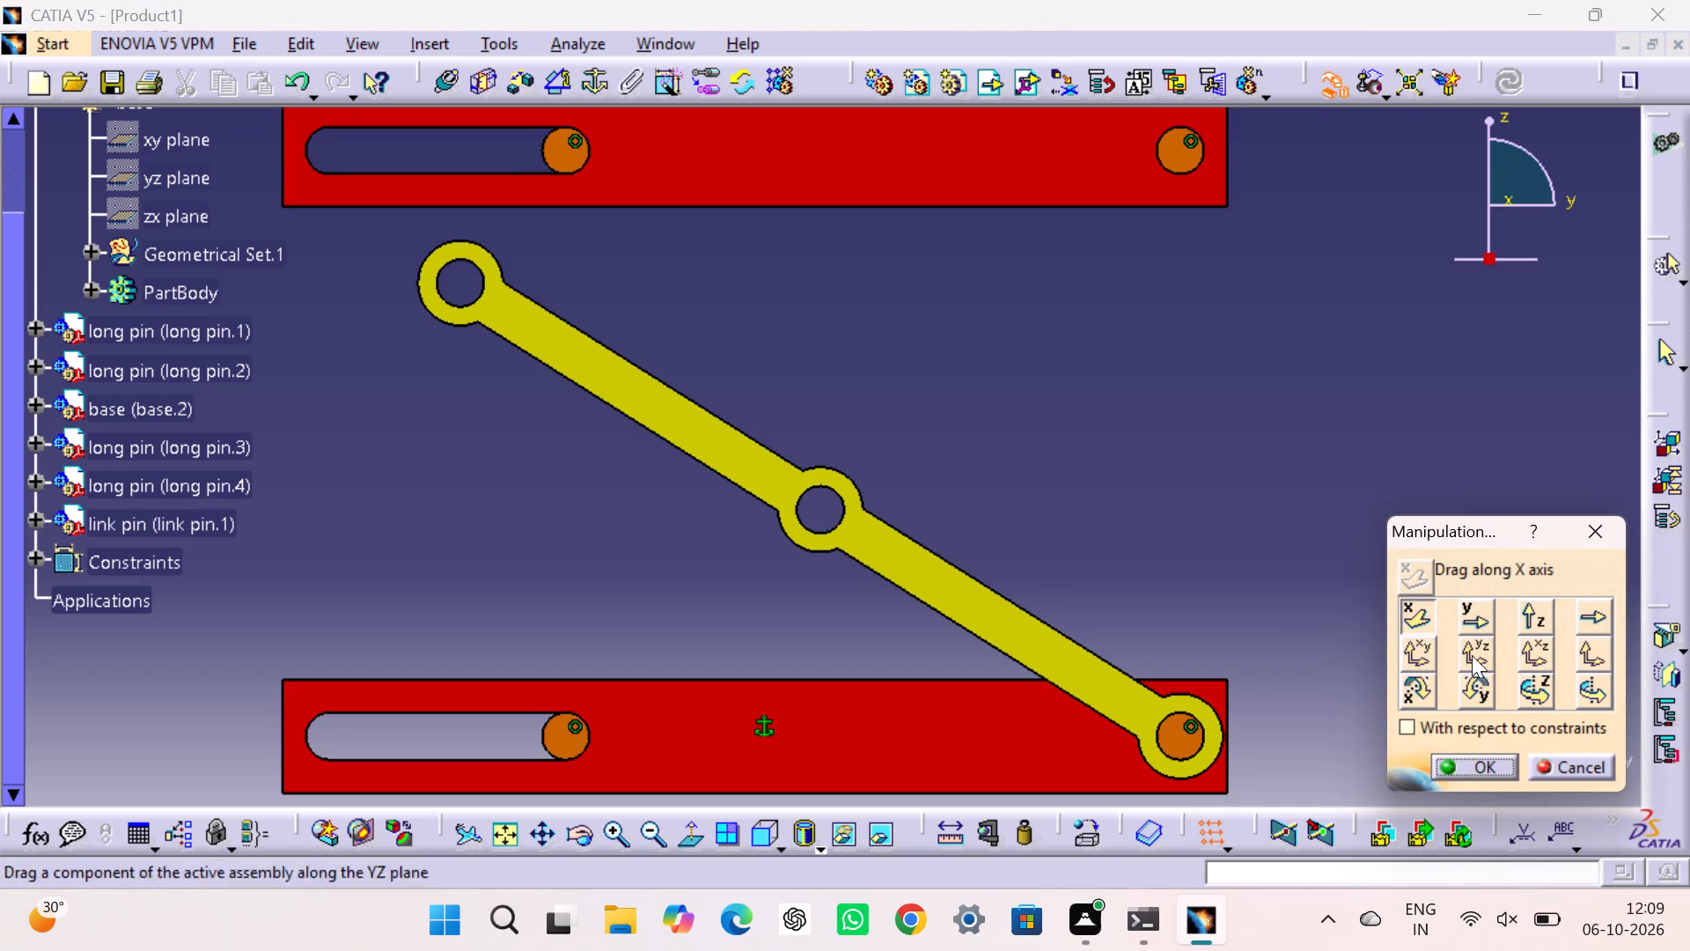
{"action": "left_click", "coordinate": [1422, 689]}
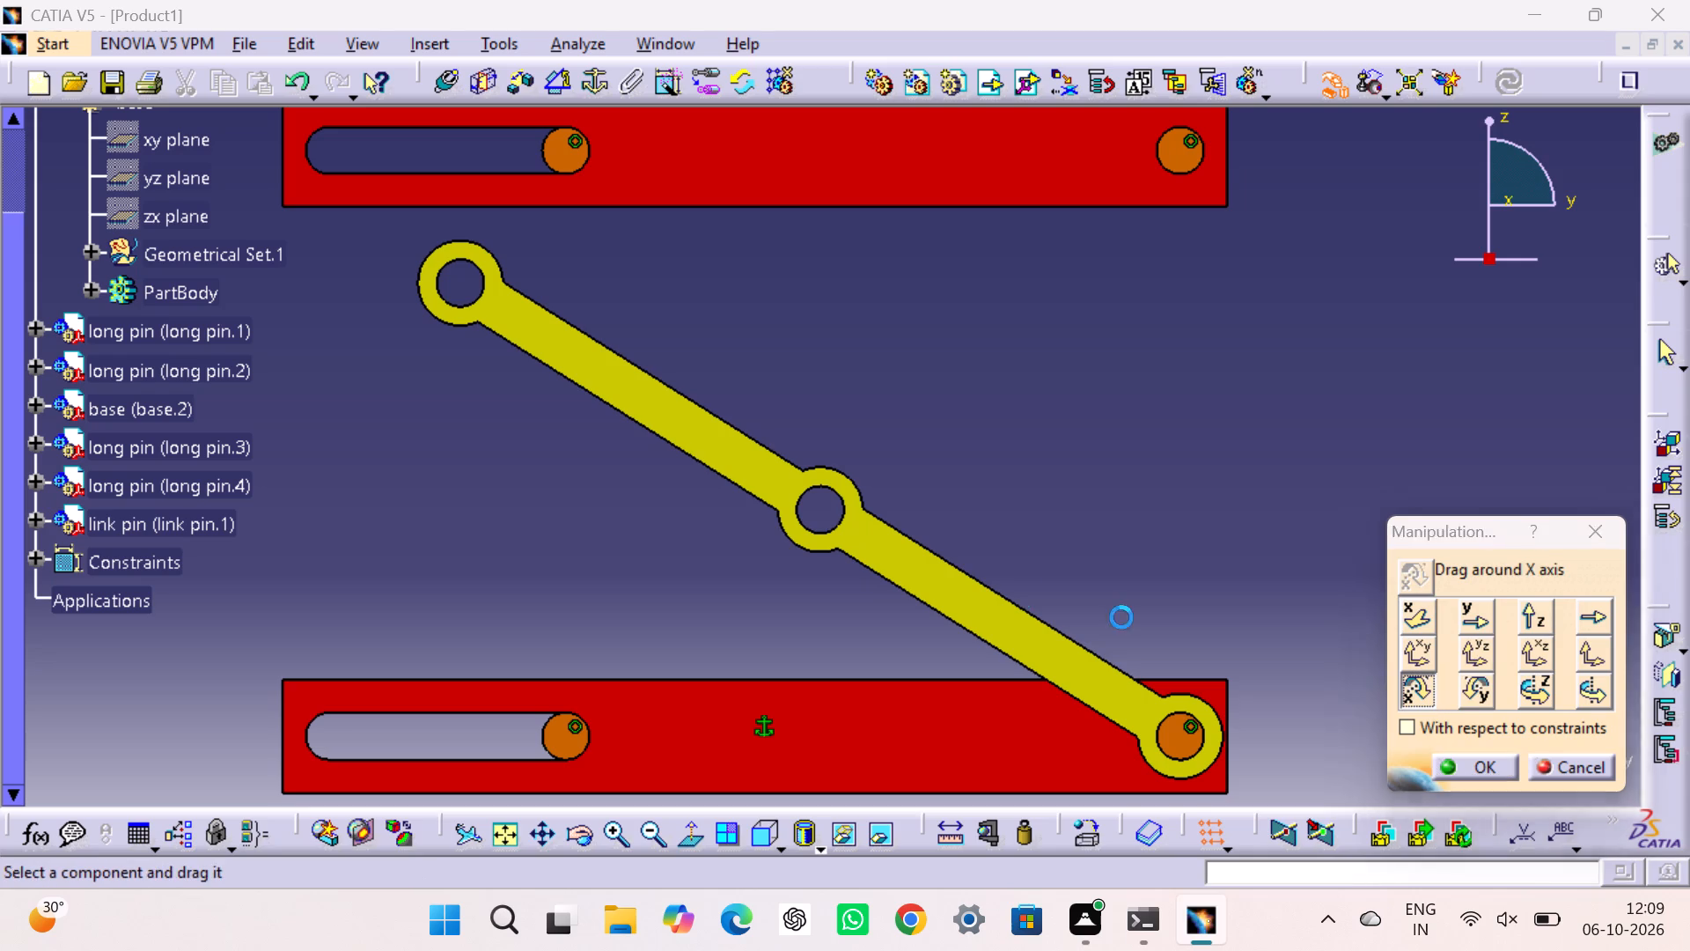
{"action": "left_click_drag", "start_coordinate": [481, 280], "coordinate": [493, 274]}
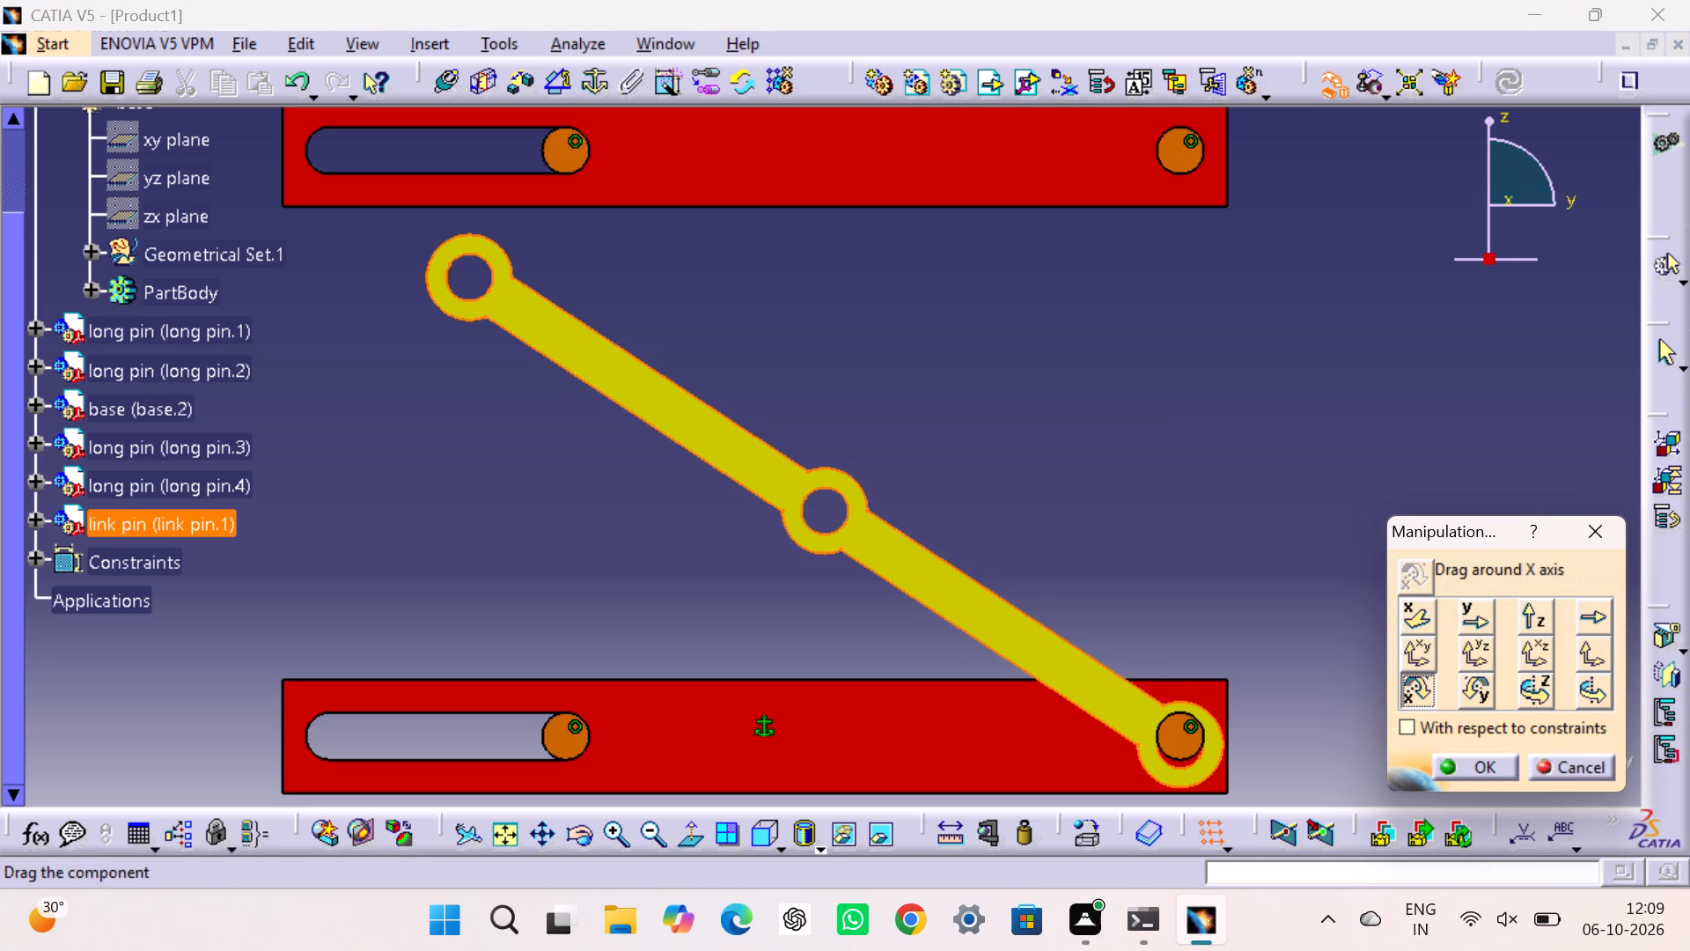
{"action": "left_click_drag", "start_coordinate": [493, 274], "coordinate": [553, 254]}
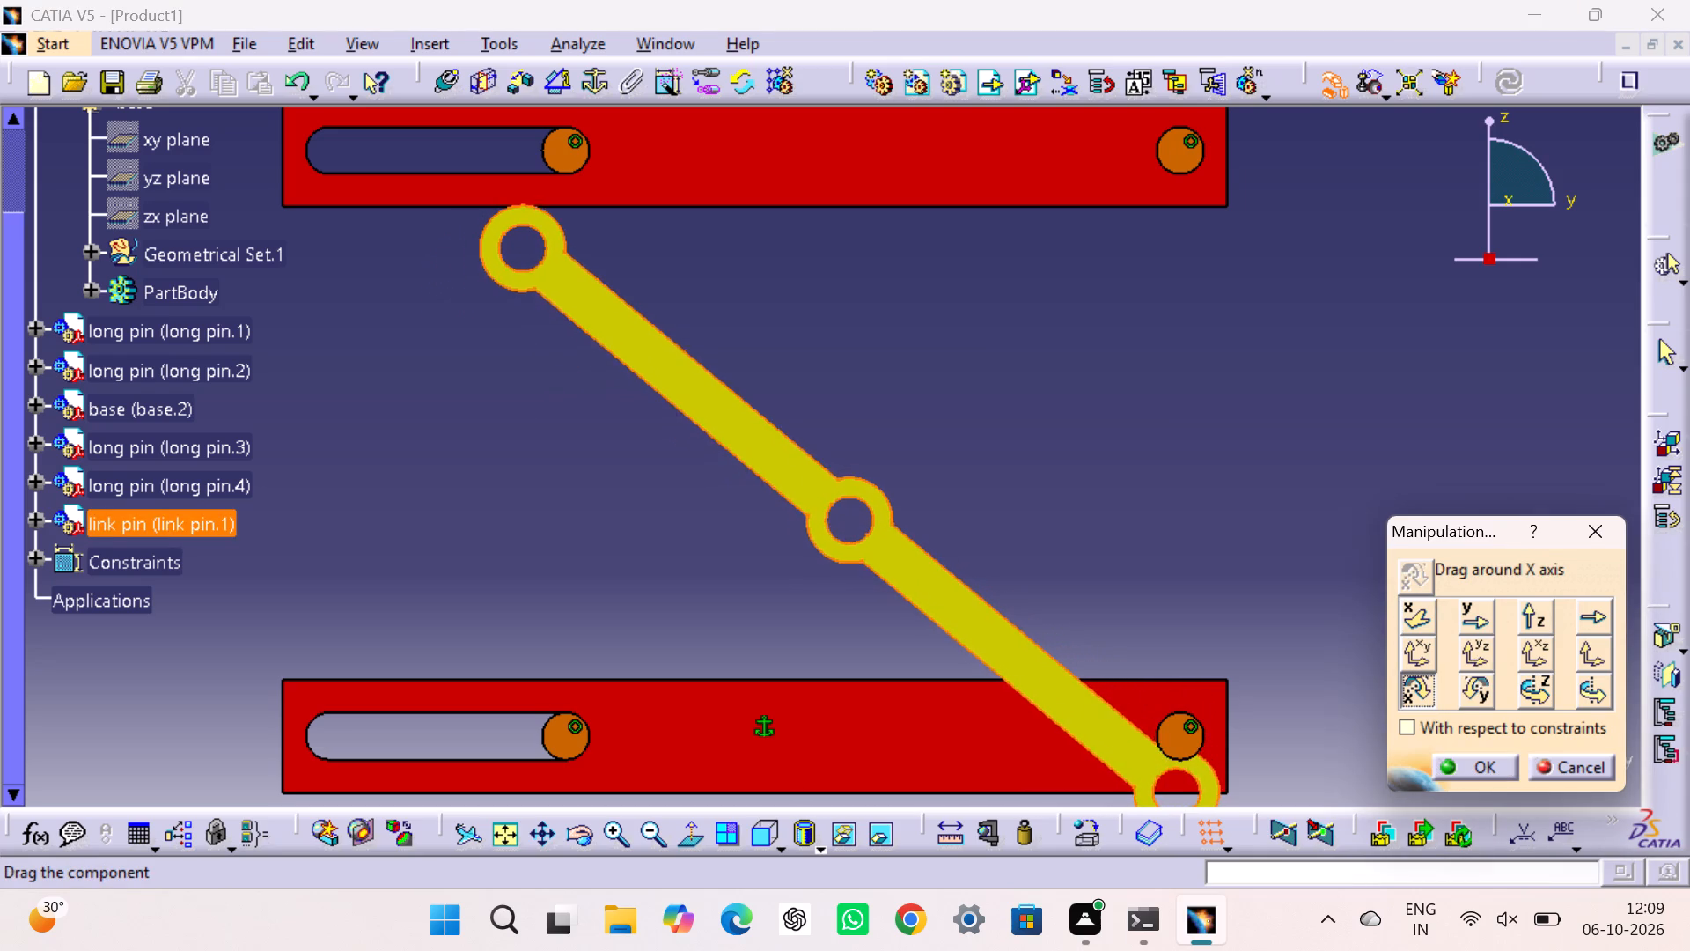
{"action": "left_click_drag", "start_coordinate": [553, 254], "coordinate": [627, 247]}
{"action": "left_click", "coordinate": [1061, 377]}
{"action": "left_click", "coordinate": [1511, 79]}
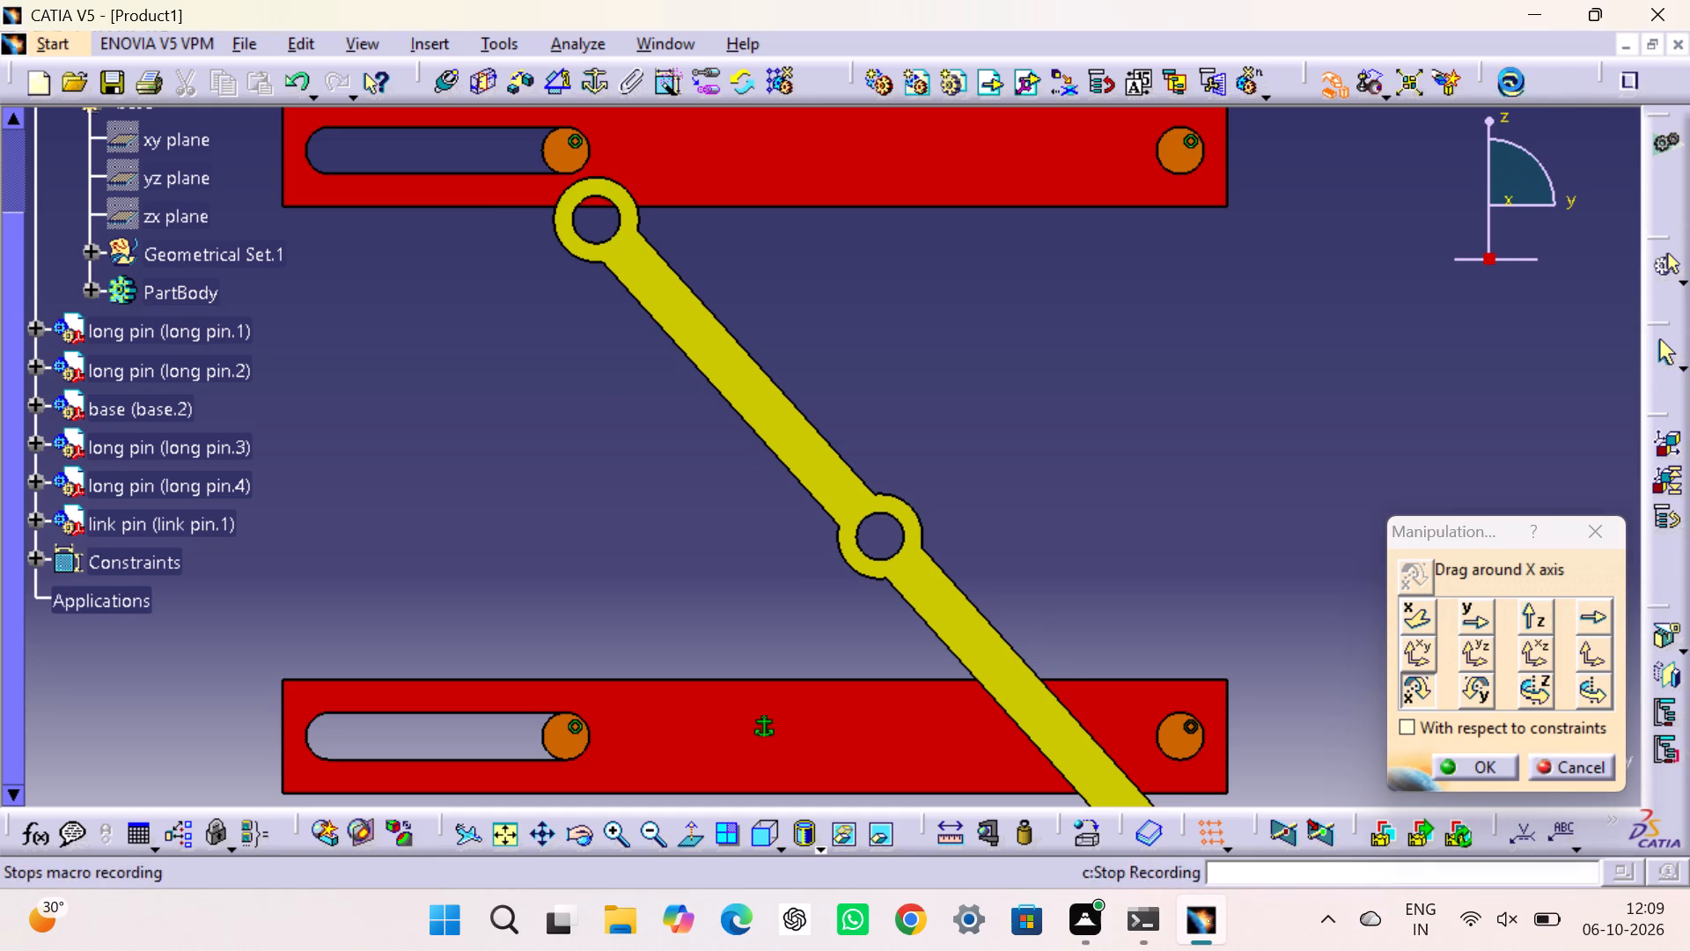
{"action": "left_click", "coordinate": [1340, 276]}
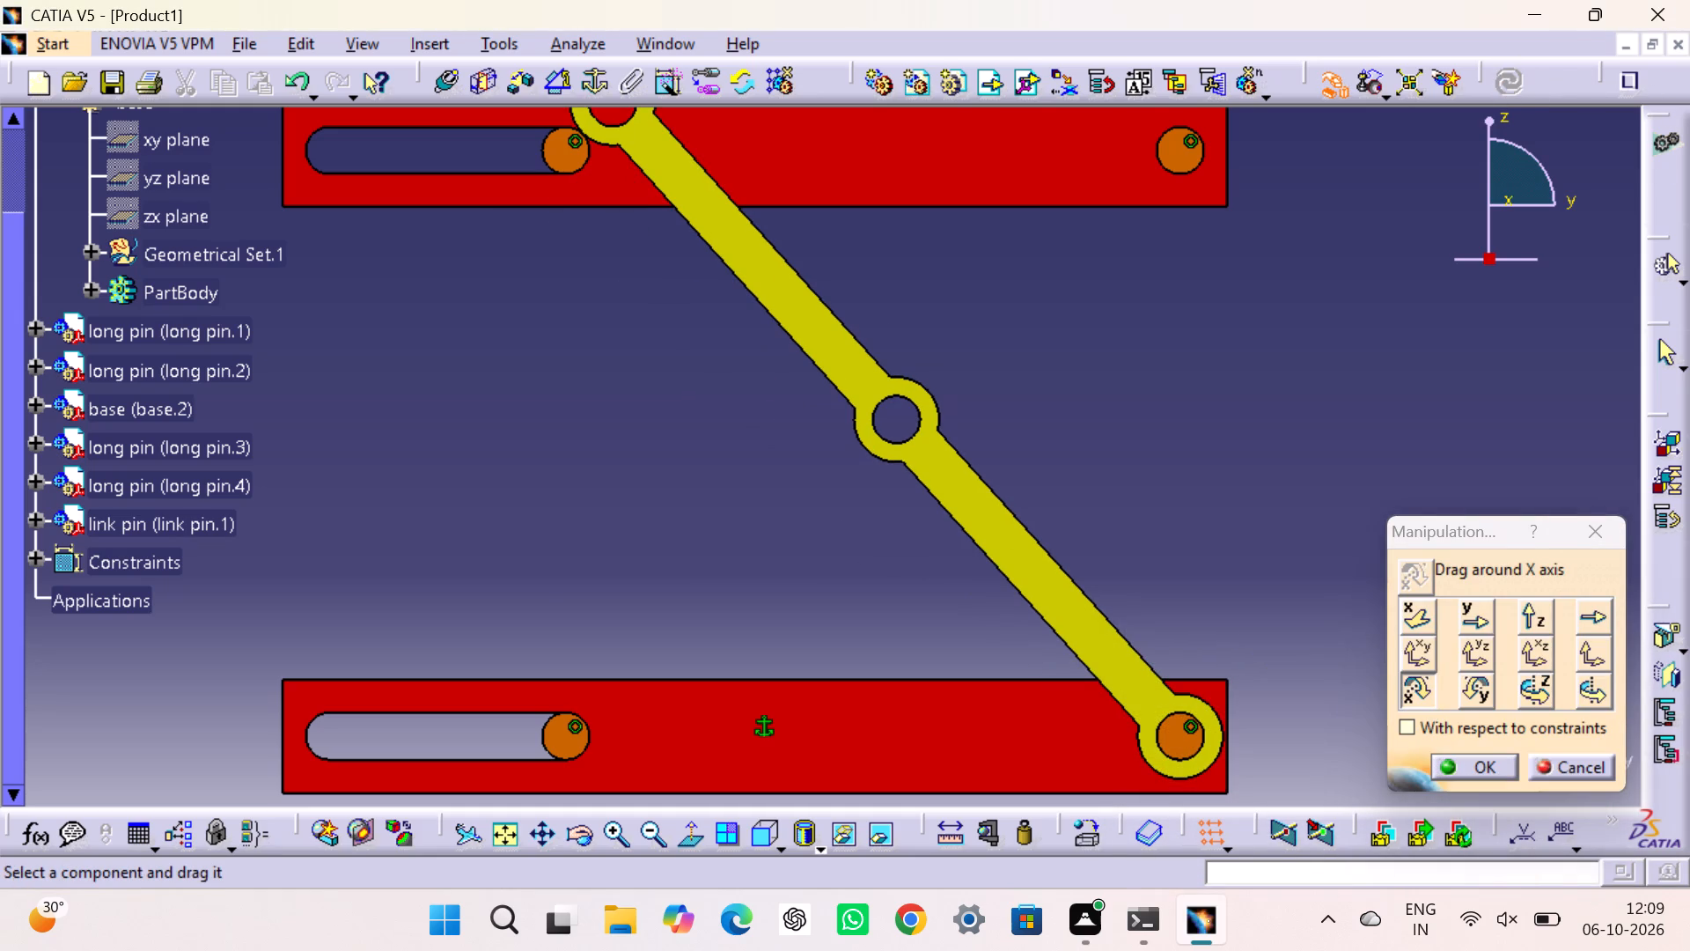
Rotate the yellow link about the X axis to swing its upper end to the slot side of the upper base's slot pin, and update.
{"action": "middle_click_drag", "start_coordinate": [1279, 349], "coordinate": [1315, 476]}
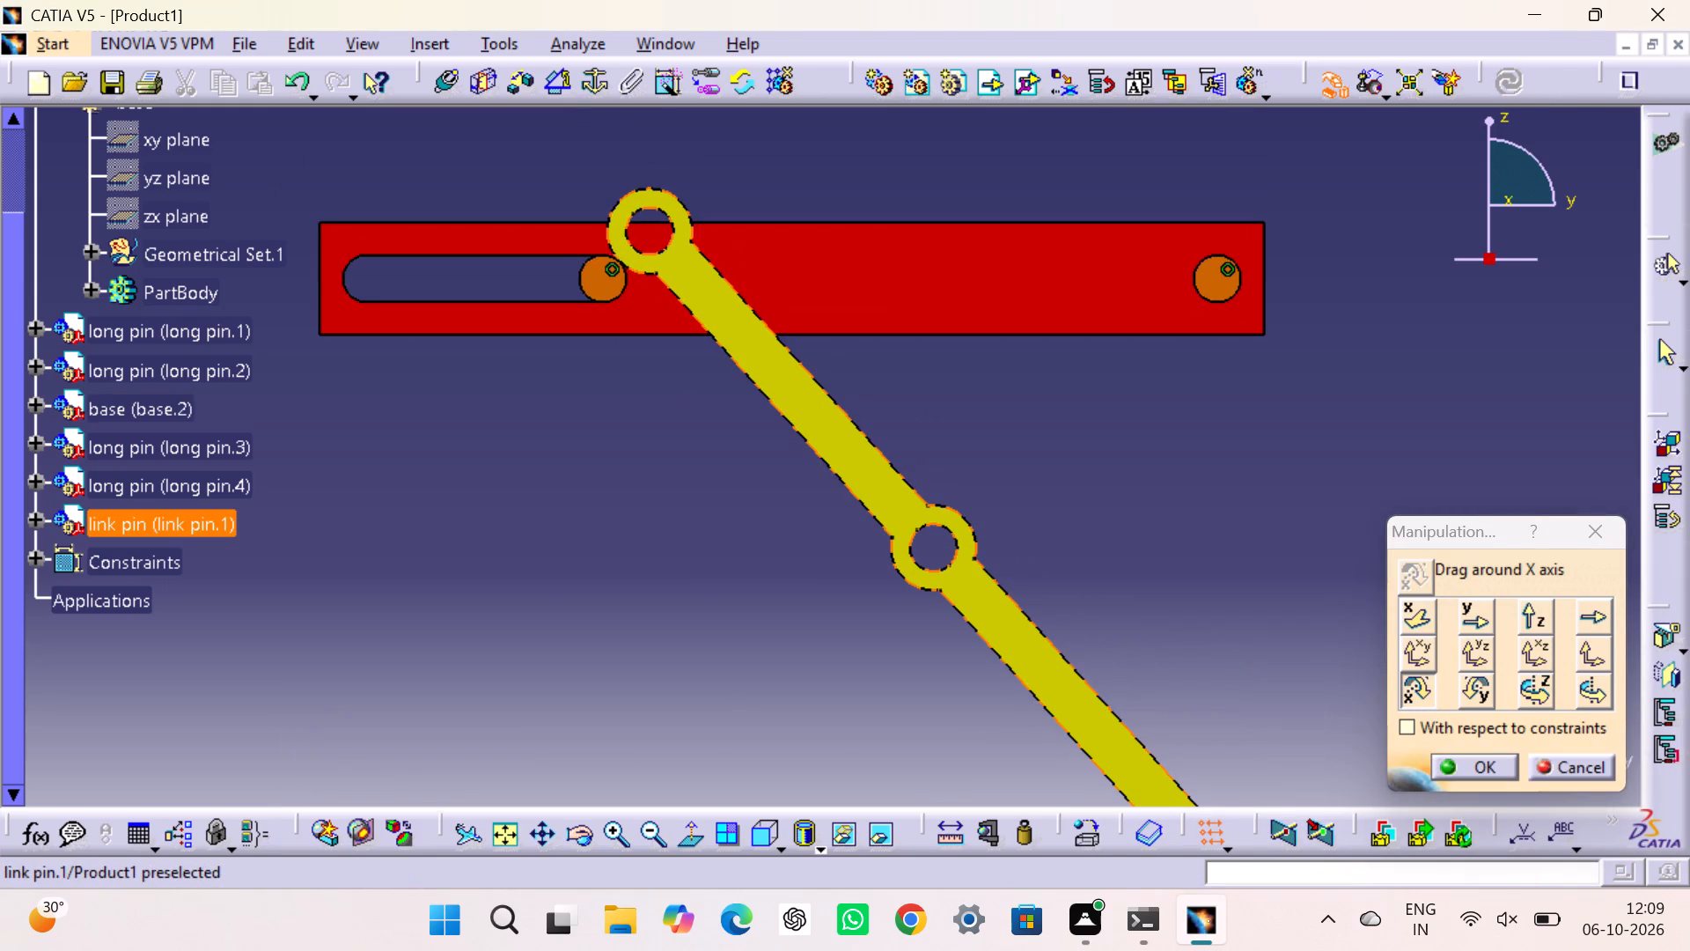
{"action": "left_click_drag", "start_coordinate": [686, 220], "coordinate": [645, 338]}
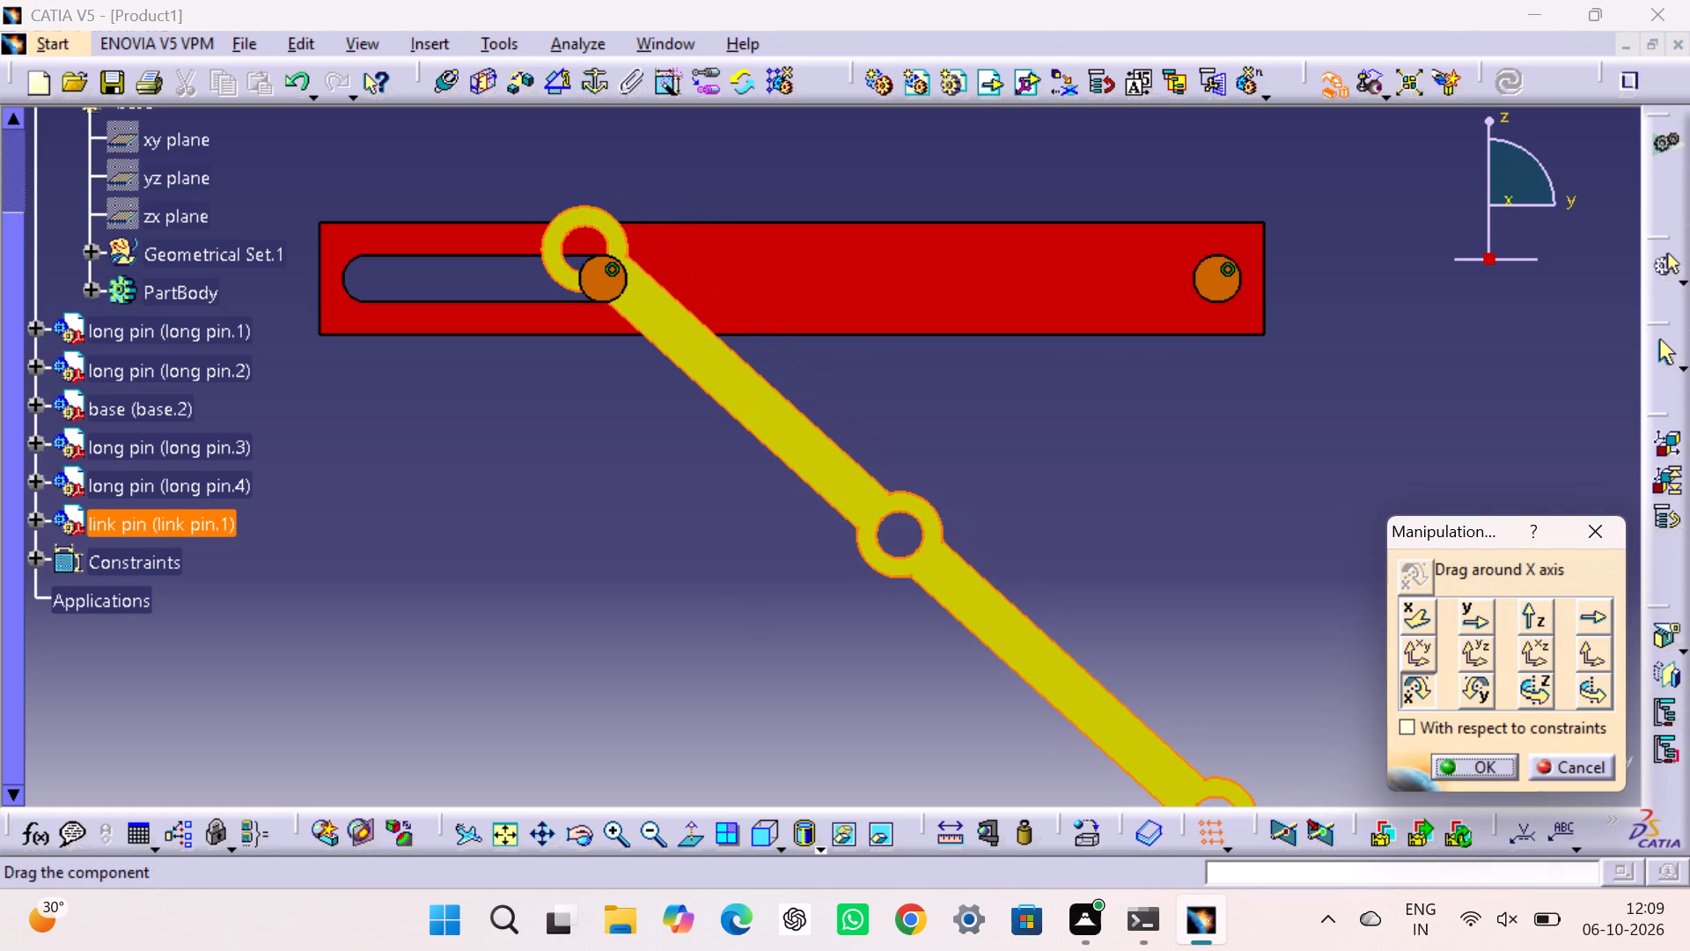
{"action": "left_click_drag", "start_coordinate": [645, 338], "coordinate": [649, 374]}
{"action": "middle_click_drag", "start_coordinate": [1178, 444], "coordinate": [1070, 281]}
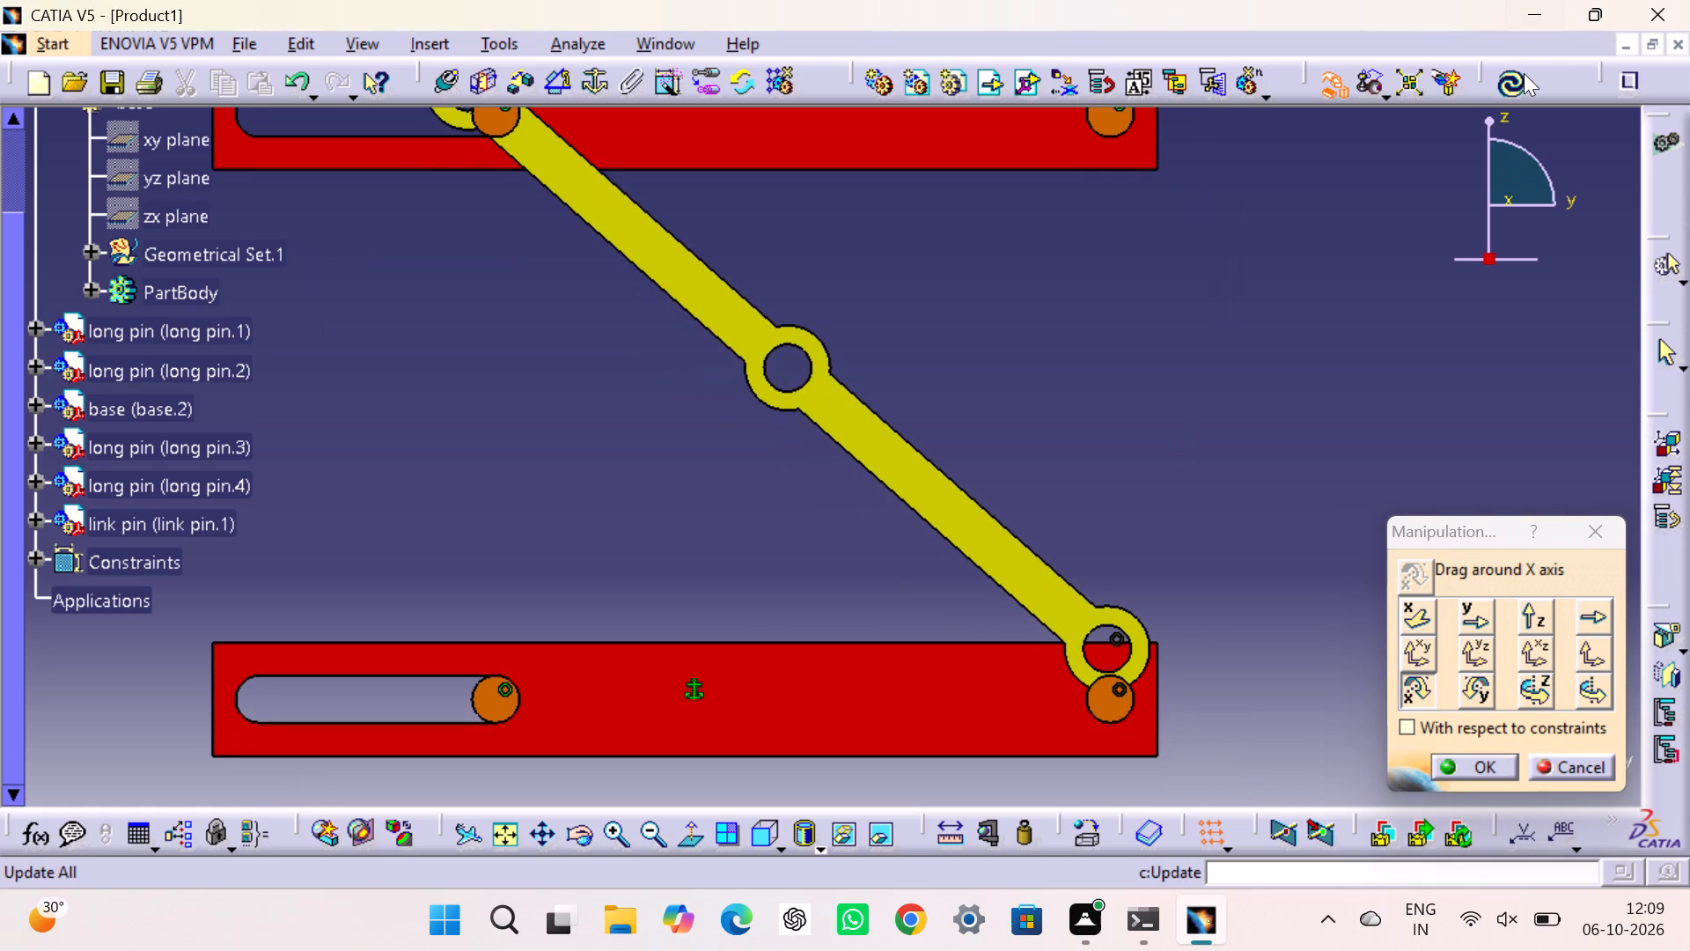
{"action": "left_click", "coordinate": [1507, 82]}
{"action": "left_click", "coordinate": [1330, 352]}
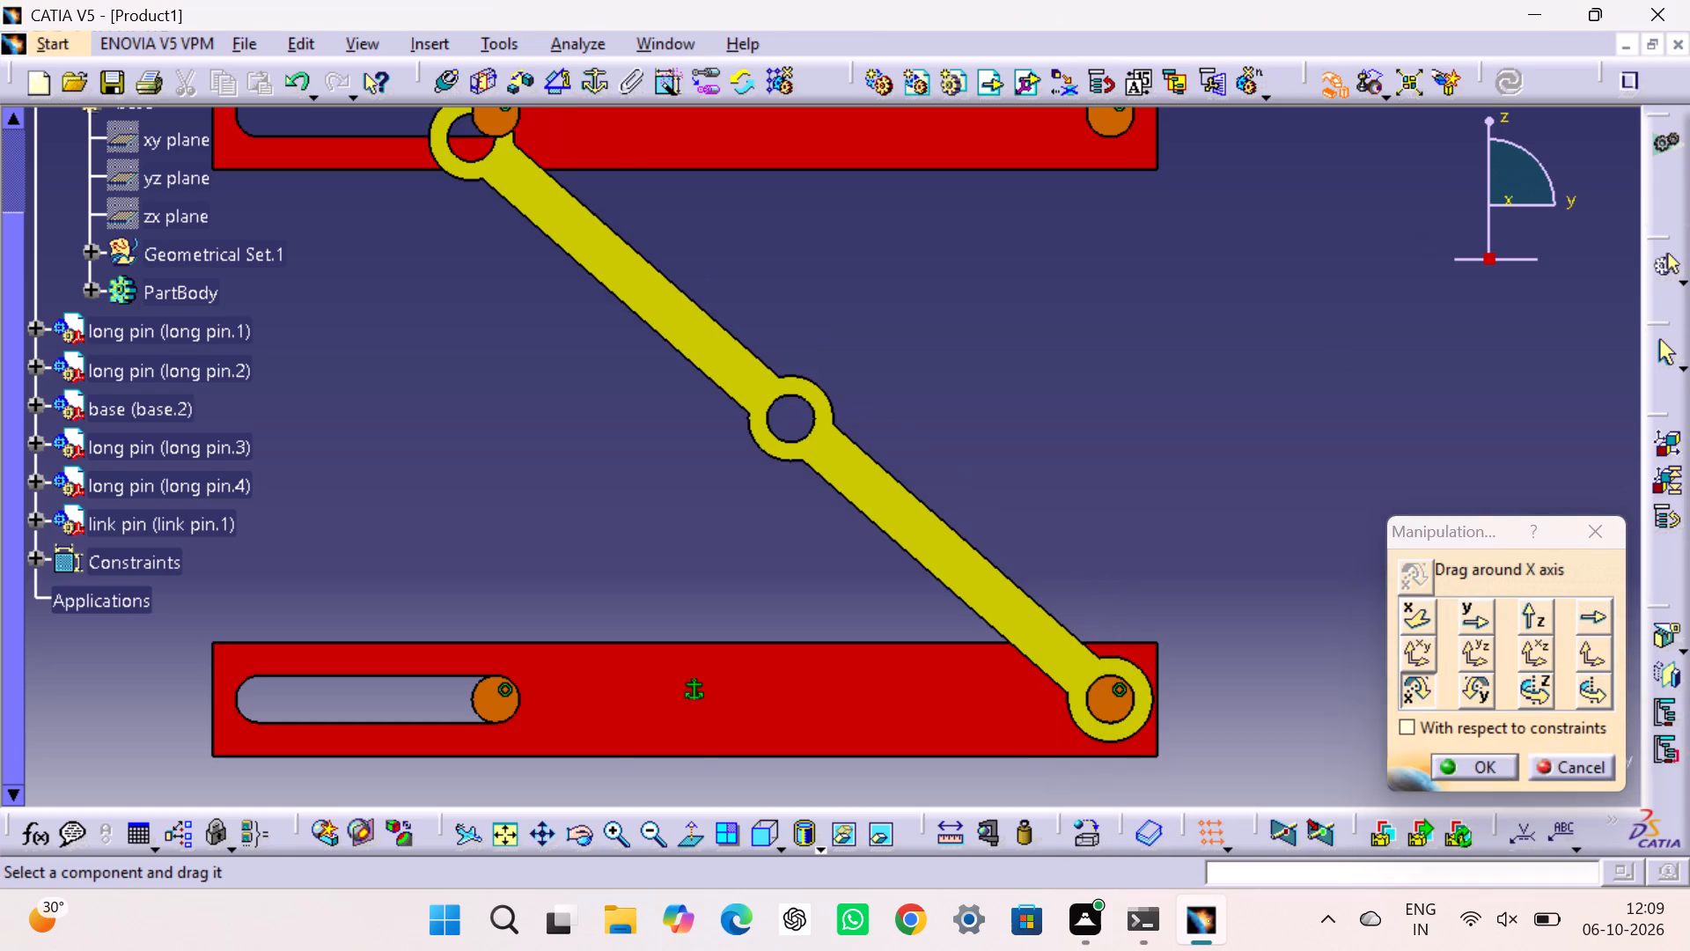
Rotate the link back about the X axis to a steeper angle around the upper base's slot pin, and update the assembly.
{"action": "middle_click_drag", "start_coordinate": [1167, 382], "coordinate": [1237, 601]}
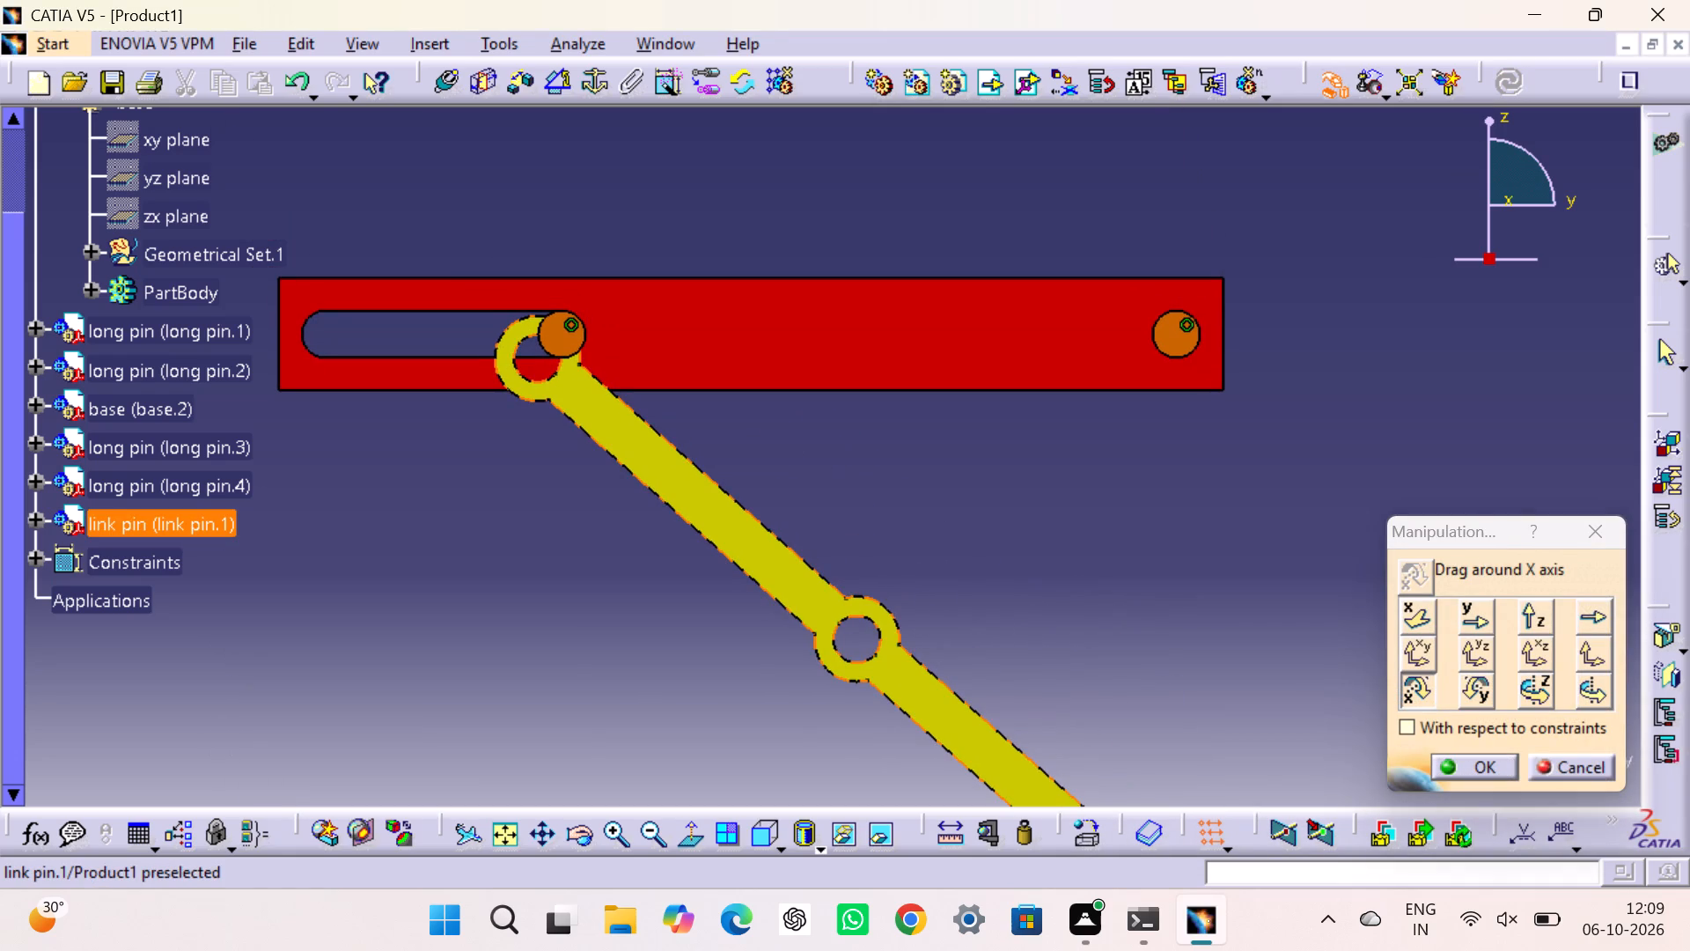
{"action": "left_click_drag", "start_coordinate": [606, 401], "coordinate": [614, 397]}
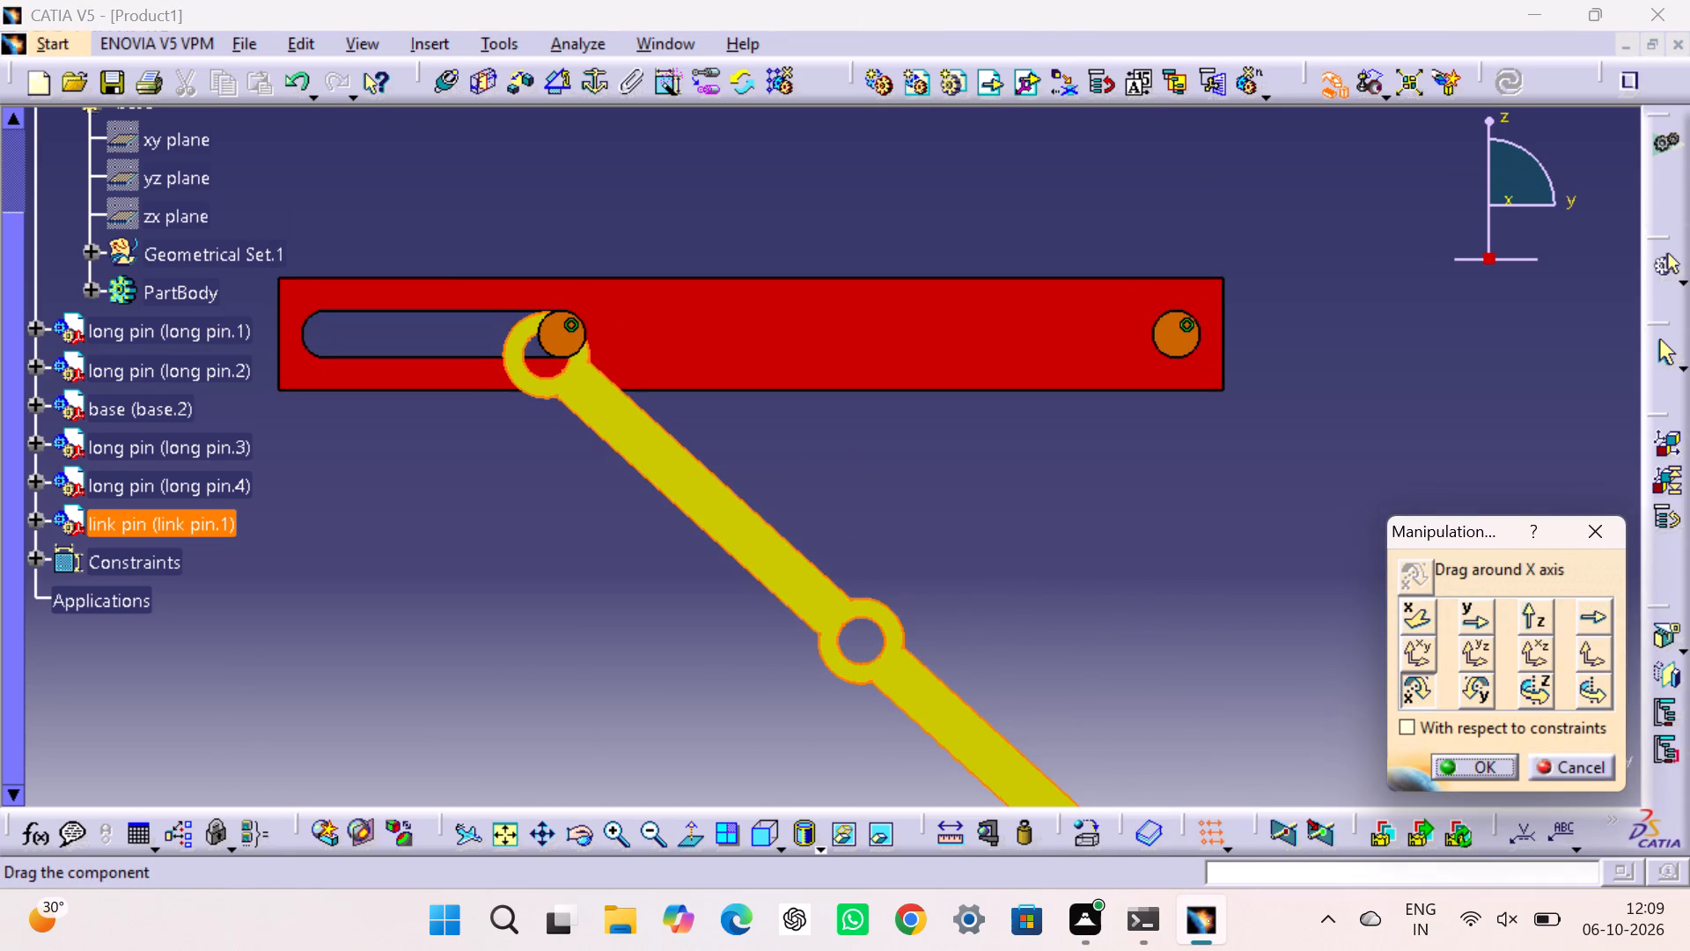
{"action": "left_click_drag", "start_coordinate": [614, 397], "coordinate": [643, 386]}
{"action": "scroll", "coordinate": [715, 431], "scroll_direction": "down", "scroll_amount": 1}
{"action": "middle_click_drag", "start_coordinate": [715, 431], "coordinate": [694, 392]}
{"action": "middle_click_drag", "start_coordinate": [858, 740], "coordinate": [858, 739]}
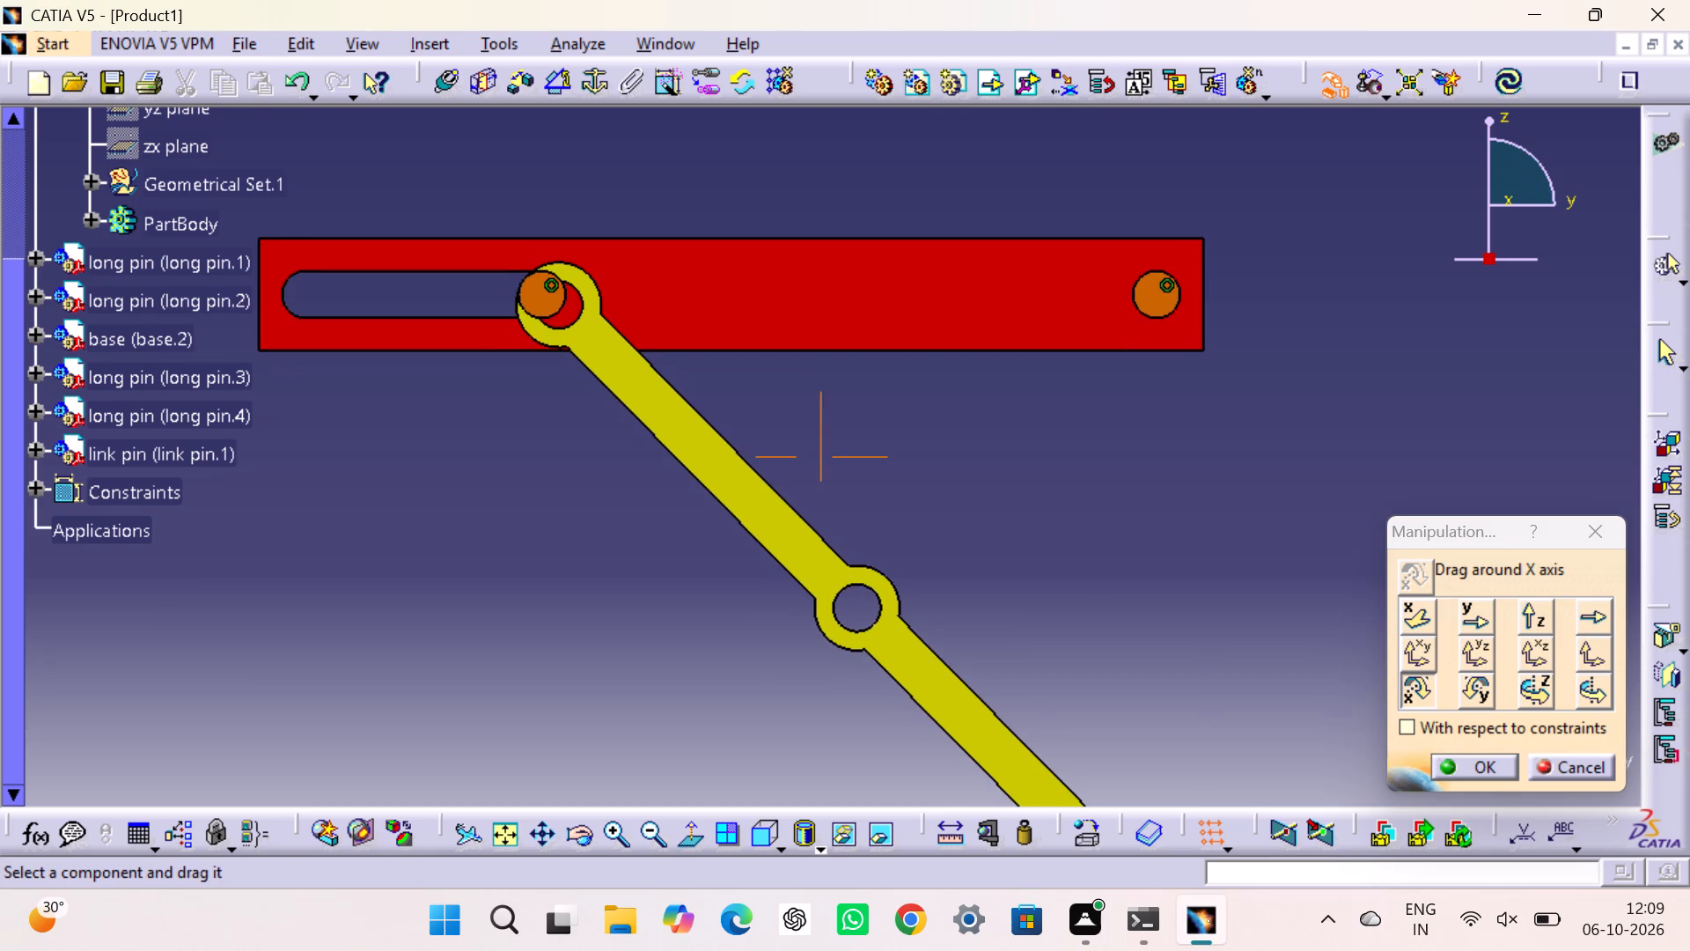
{"action": "middle_click_drag", "start_coordinate": [858, 739], "coordinate": [826, 561]}
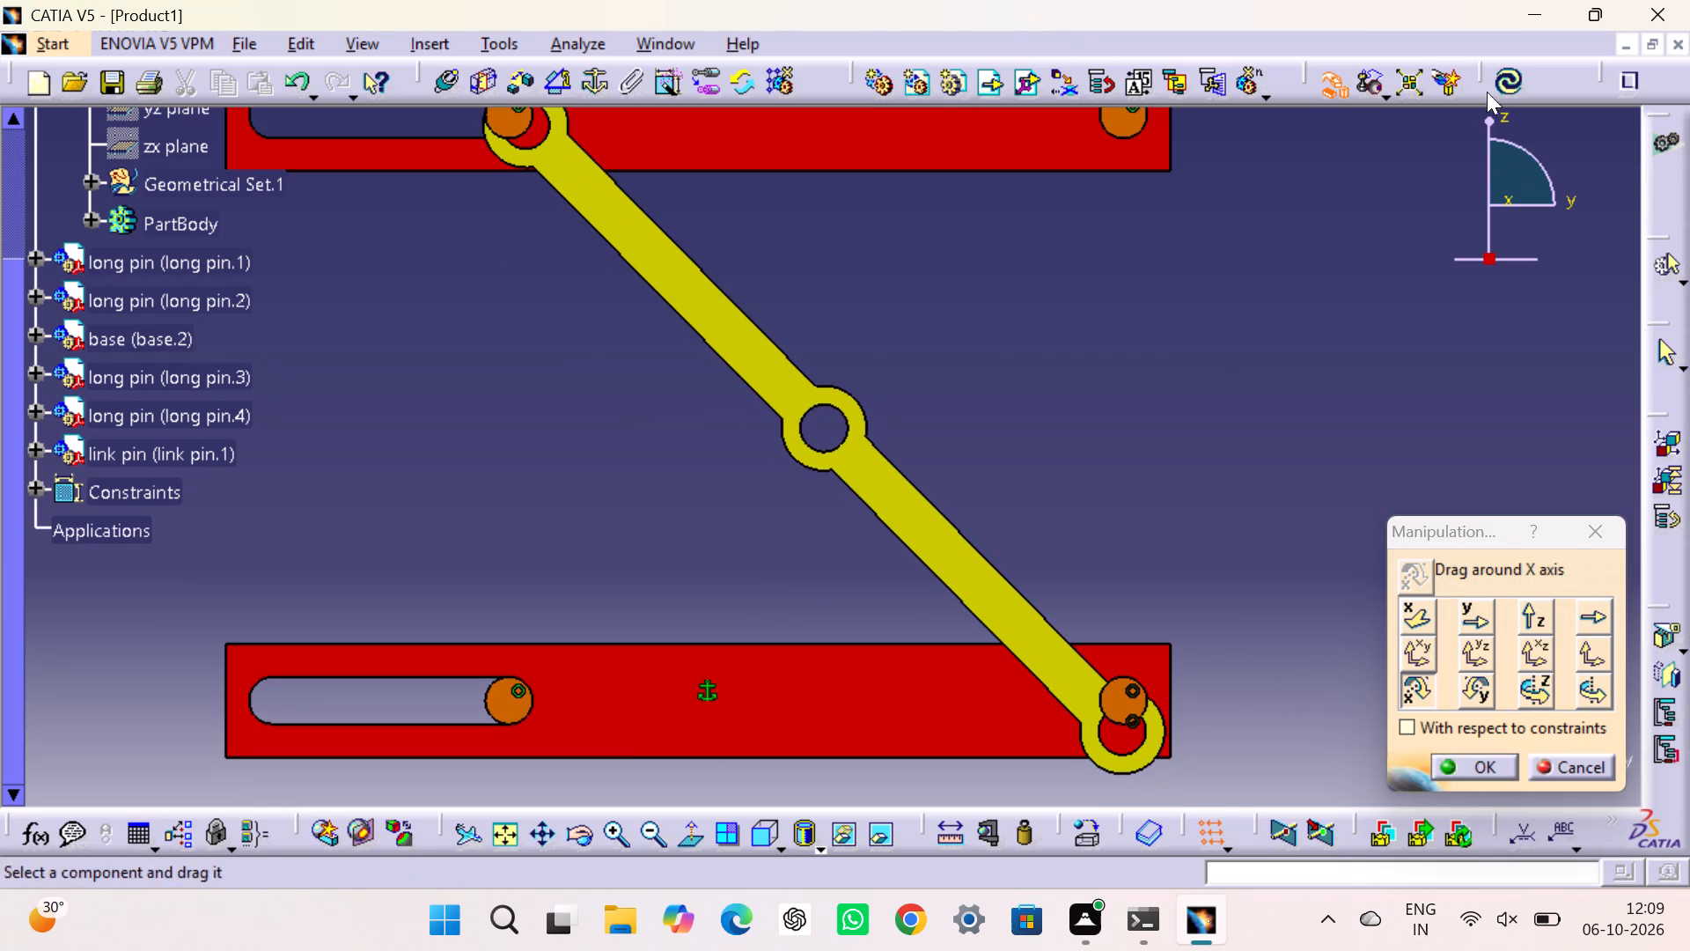
{"action": "left_click", "coordinate": [1495, 78]}
Fine-tune the link's rotation about the X axis until its upper hole surrounds the slot pin, update, and accept the manipulation.
{"action": "middle_click_drag", "start_coordinate": [1301, 406], "coordinate": [1323, 566]}
{"action": "left_click_drag", "start_coordinate": [664, 373], "coordinate": [650, 400]}
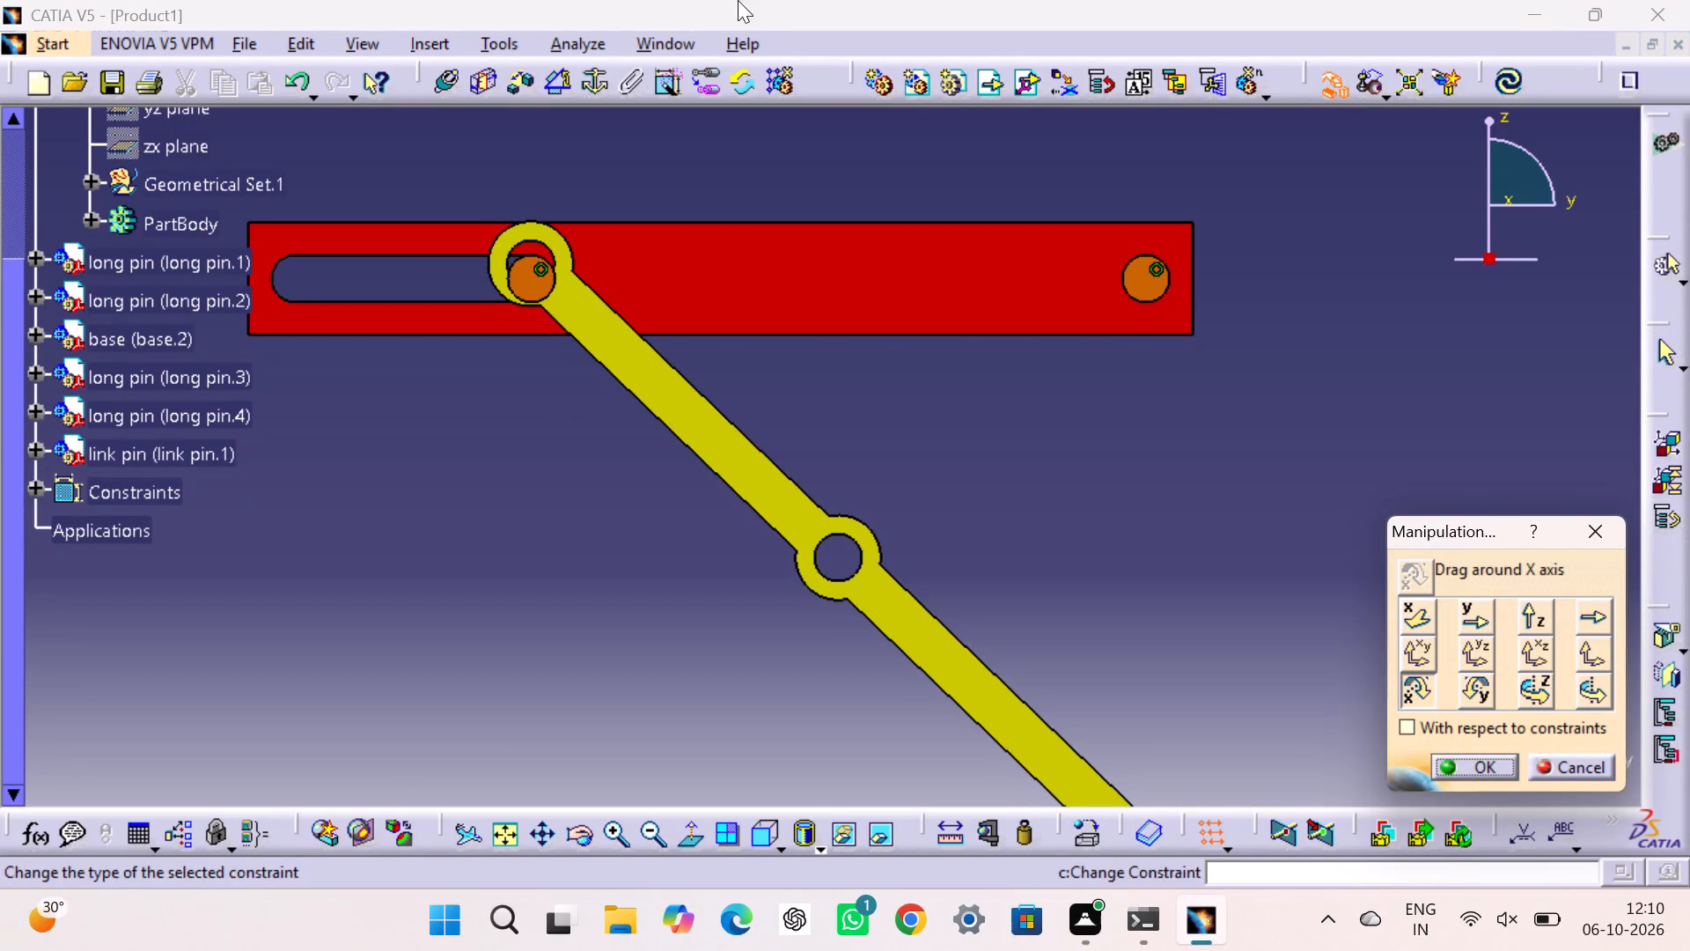
{"action": "left_click", "coordinate": [1503, 92]}
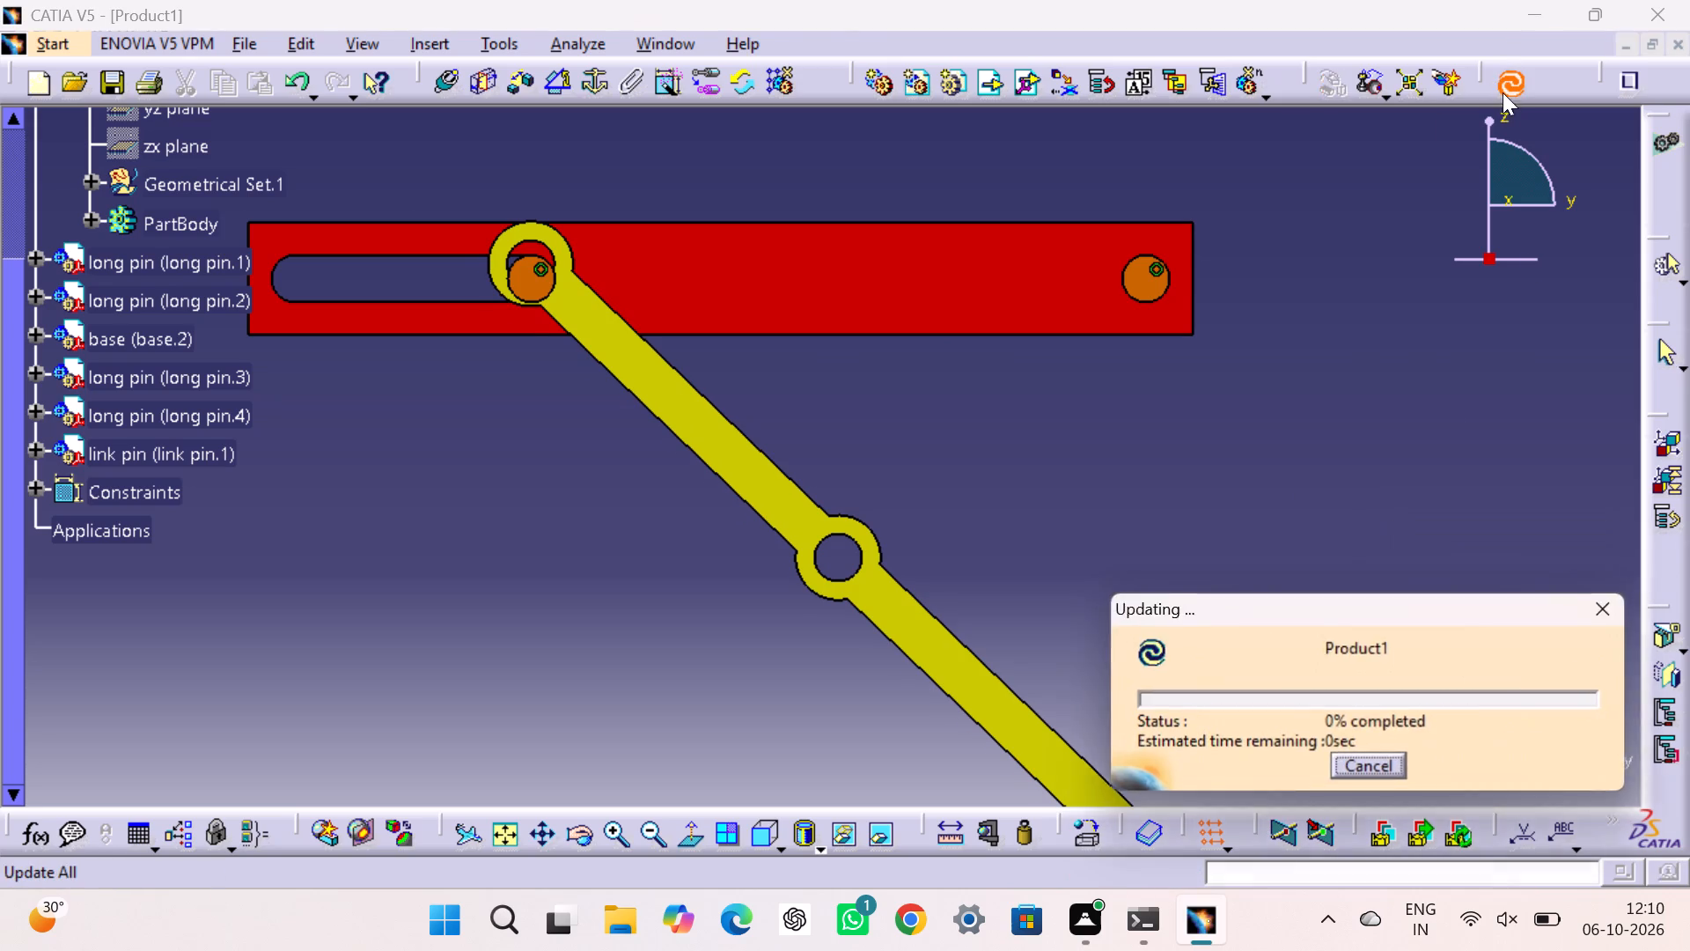
{"action": "middle_click_drag", "start_coordinate": [1186, 521], "coordinate": [1143, 377]}
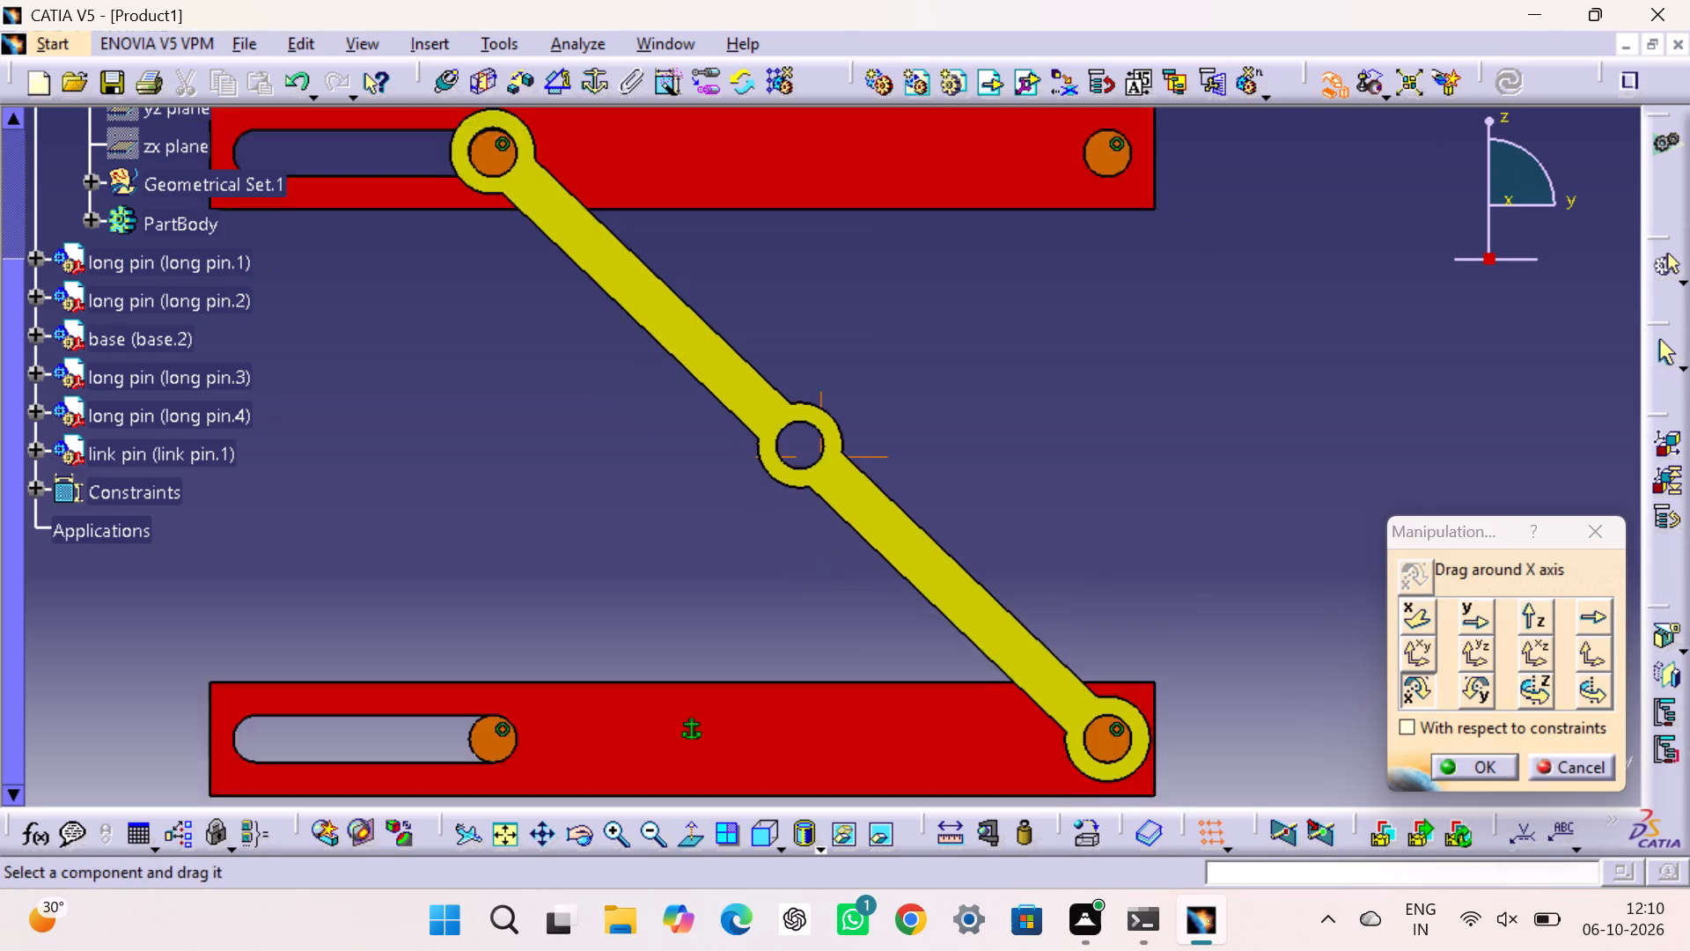
{"action": "middle_click_drag", "start_coordinate": [1143, 377], "coordinate": [1189, 418]}
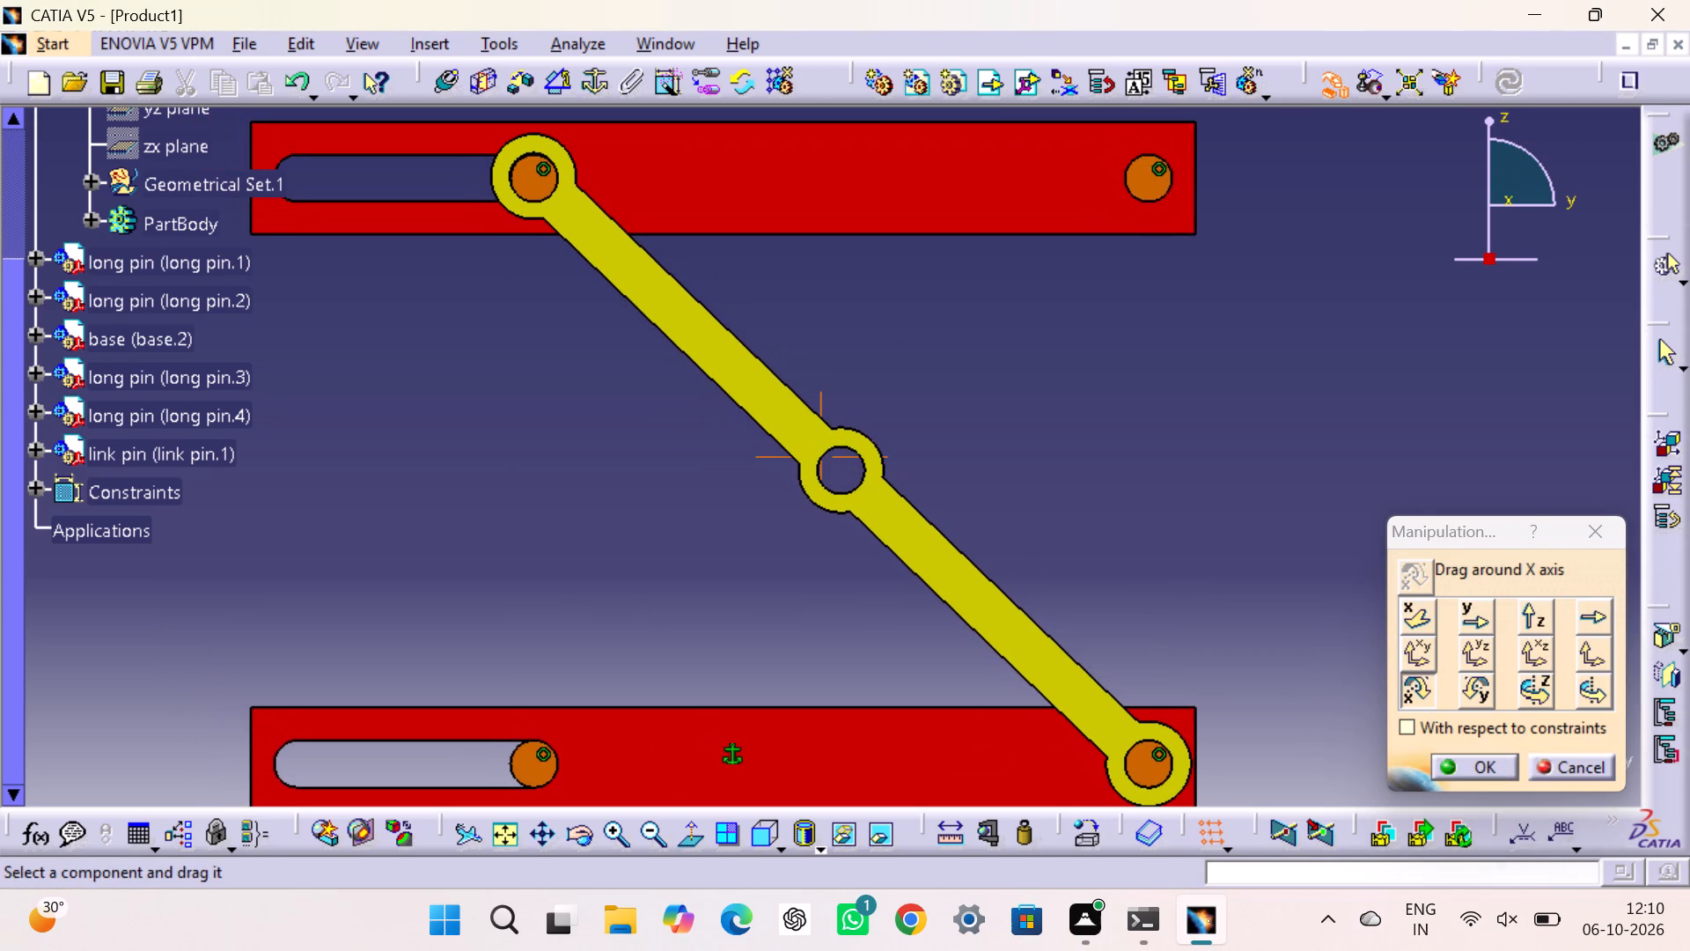
{"action": "middle_click_drag", "start_coordinate": [1189, 418], "coordinate": [1192, 418]}
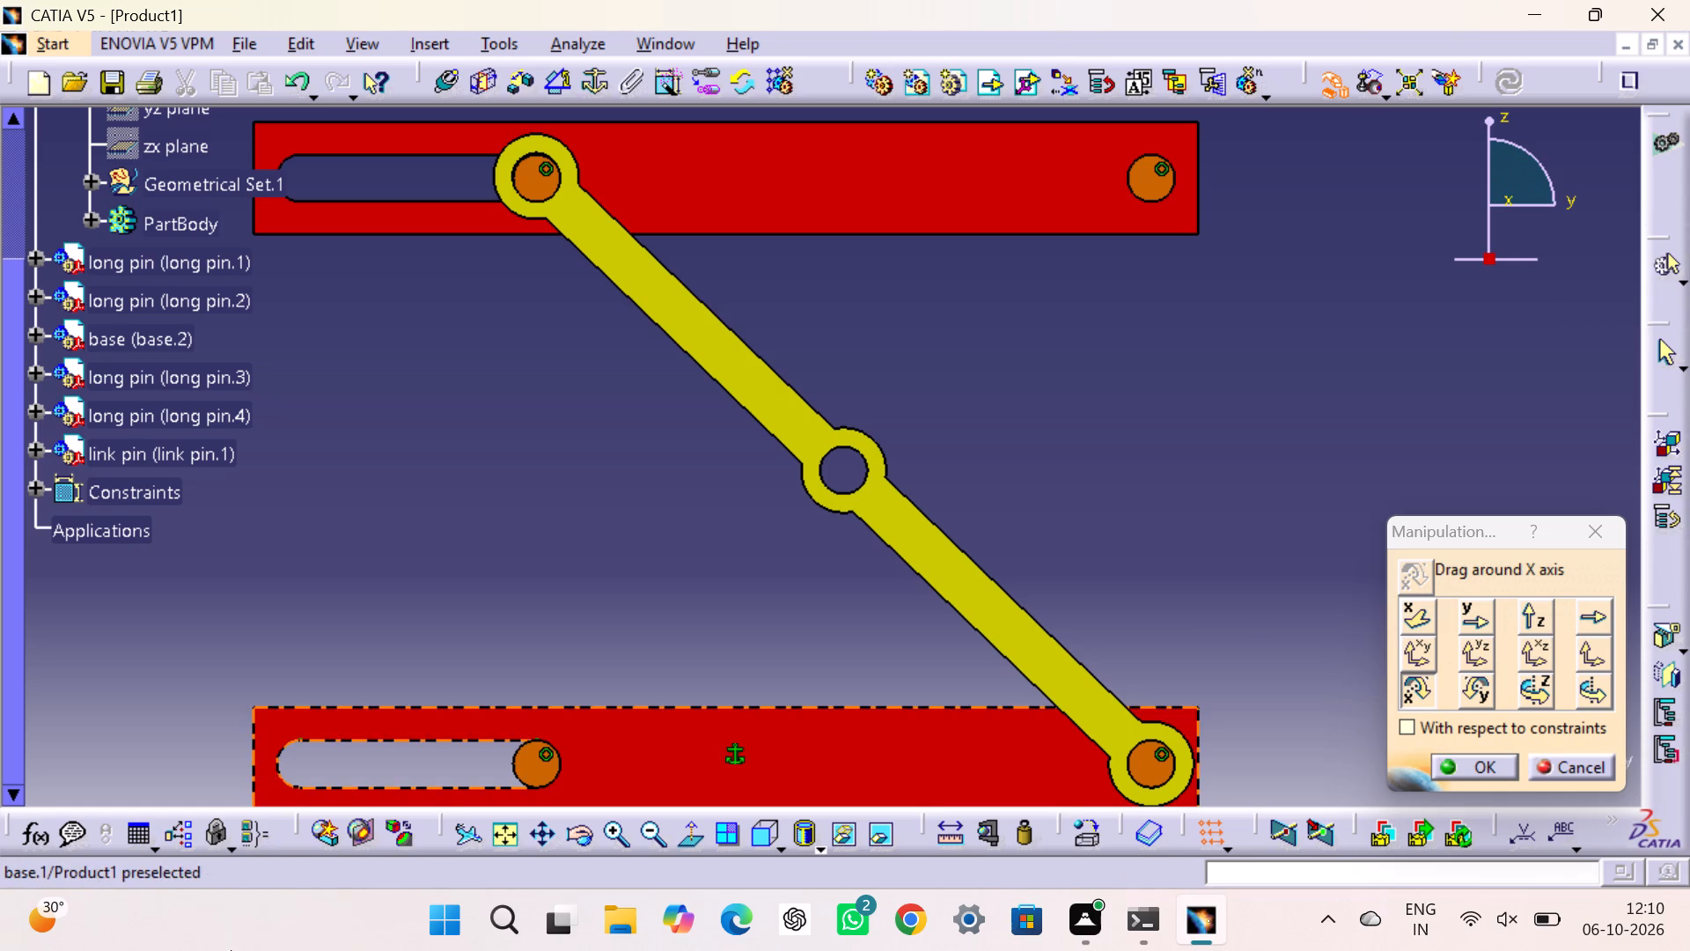
{"action": "left_click", "coordinate": [1465, 763]}
{"action": "left_click", "coordinate": [1332, 641]}
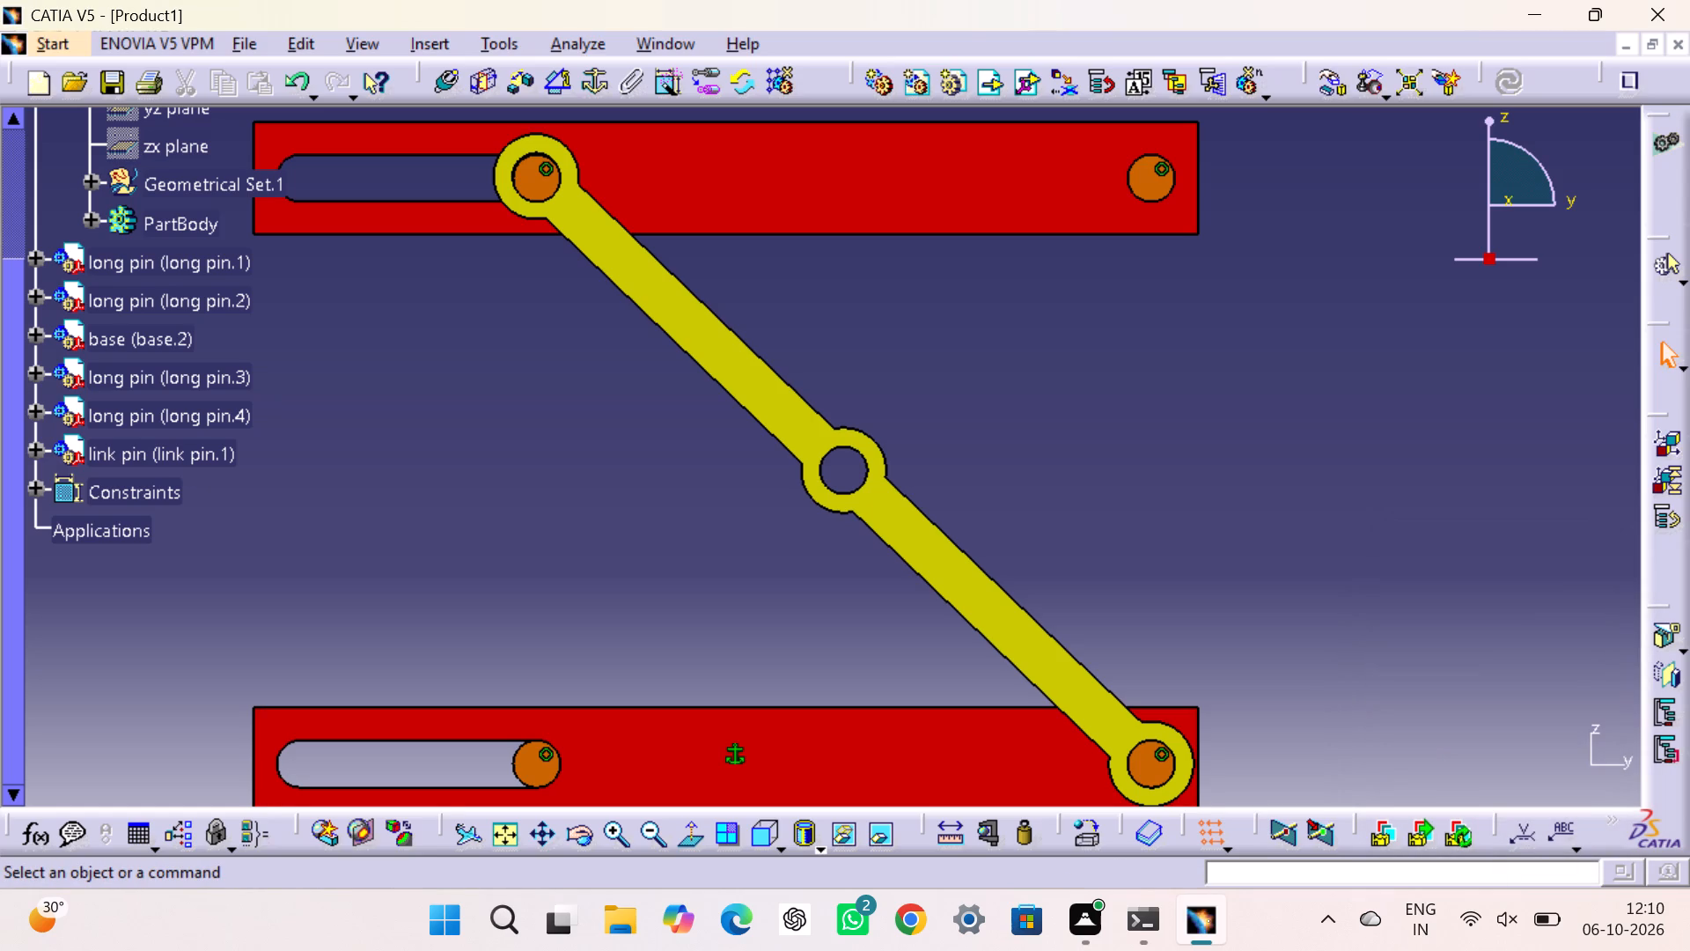
Examine in isometric view how the link's end holes sit on the base pins.
{"action": "left_click", "coordinate": [1664, 342]}
{"action": "left_click", "coordinate": [1430, 359]}
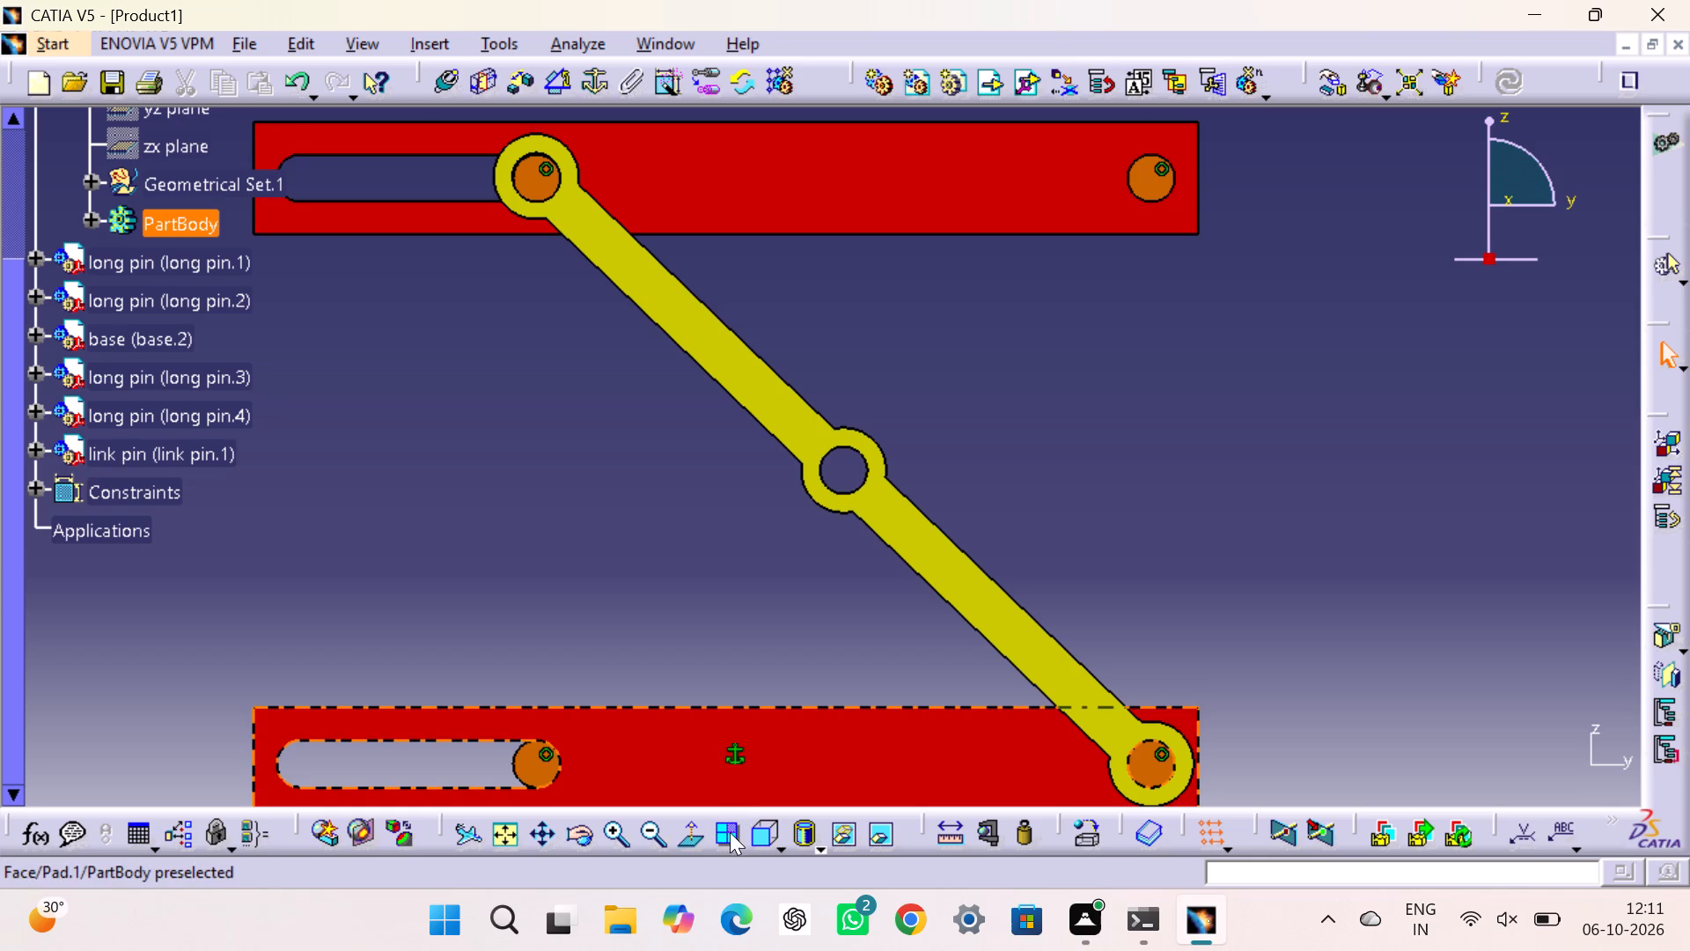
{"action": "left_click", "coordinate": [776, 844]}
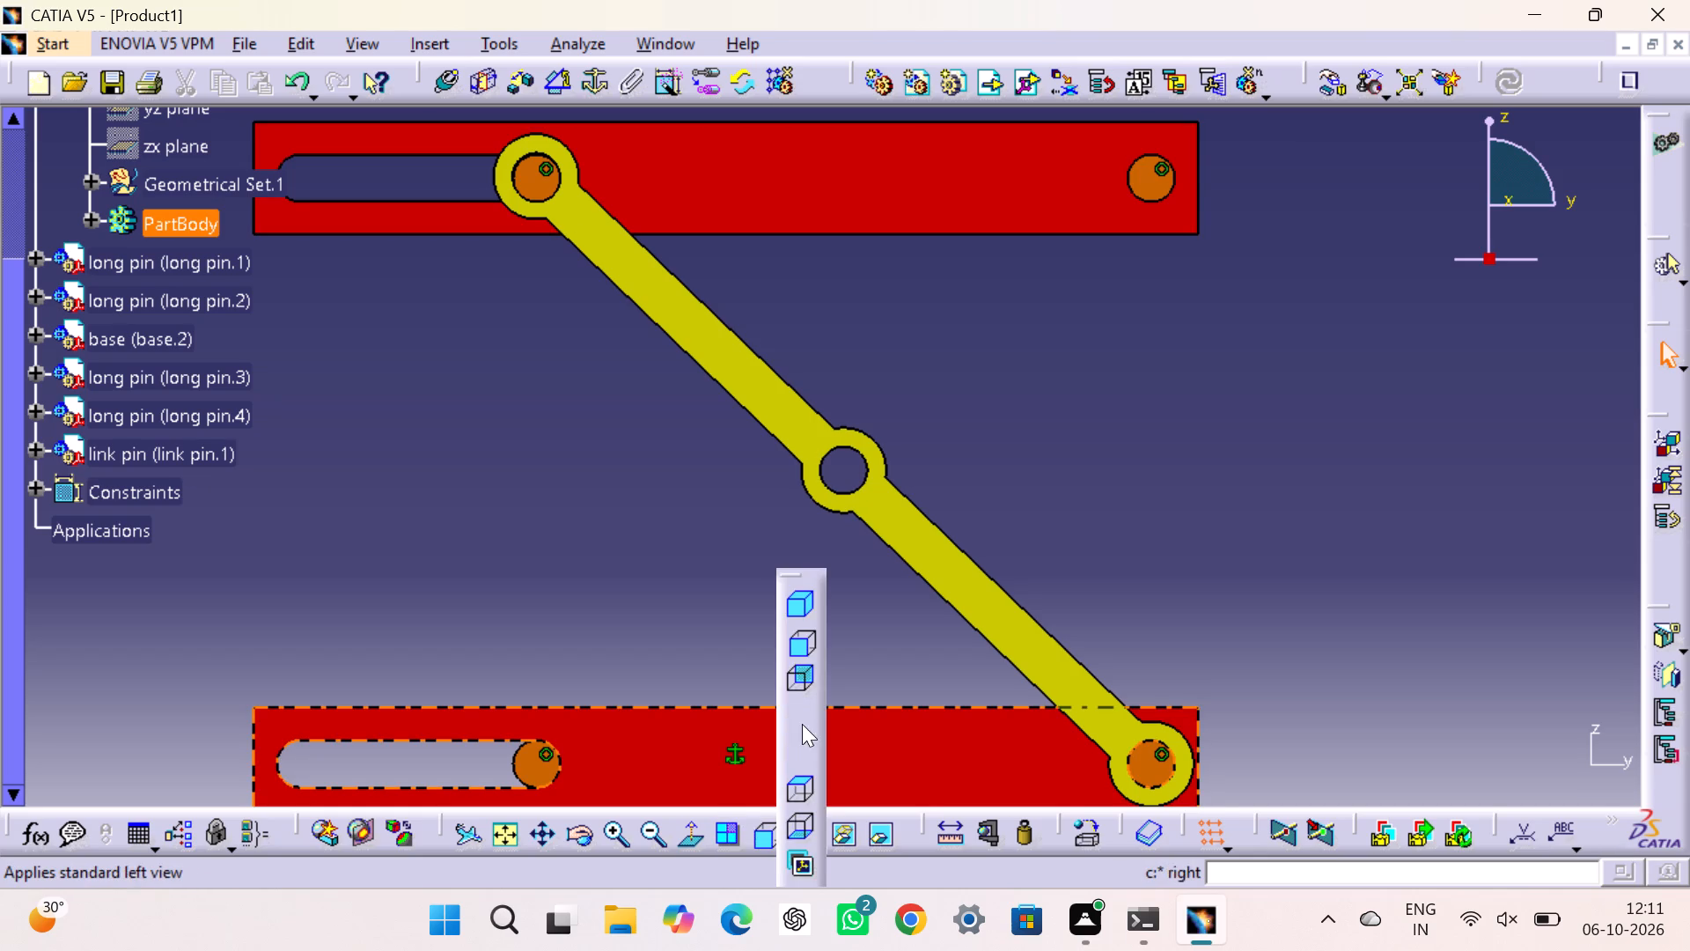
{"action": "left_click", "coordinate": [796, 606]}
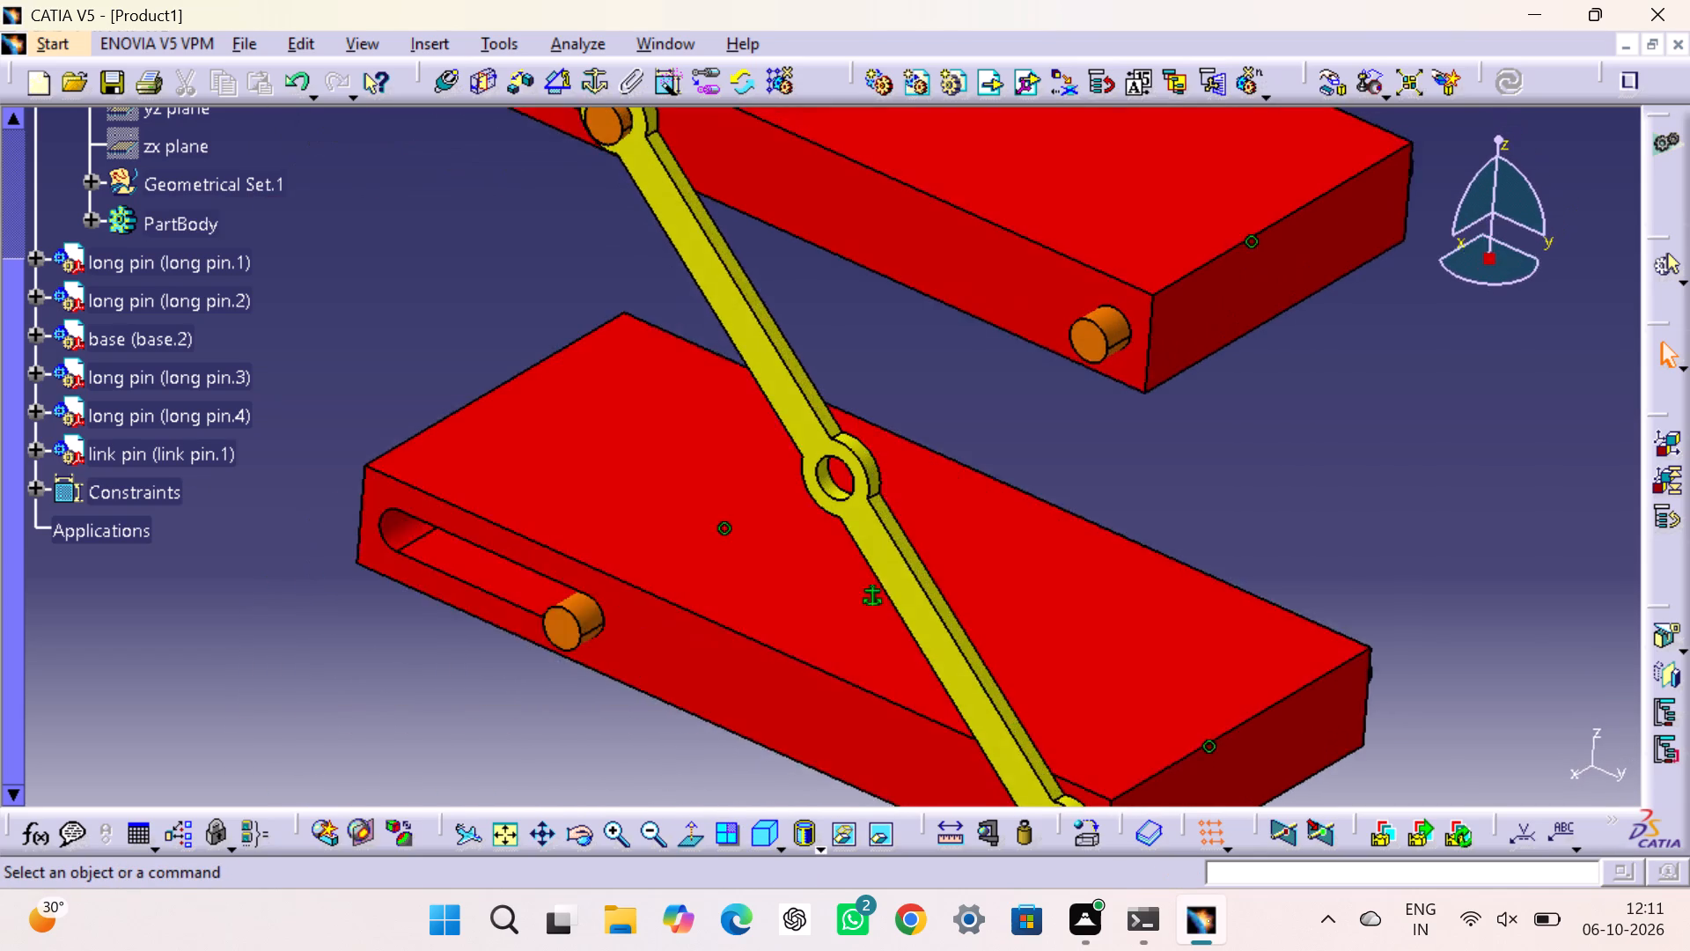
{"action": "left_click", "coordinate": [1495, 433]}
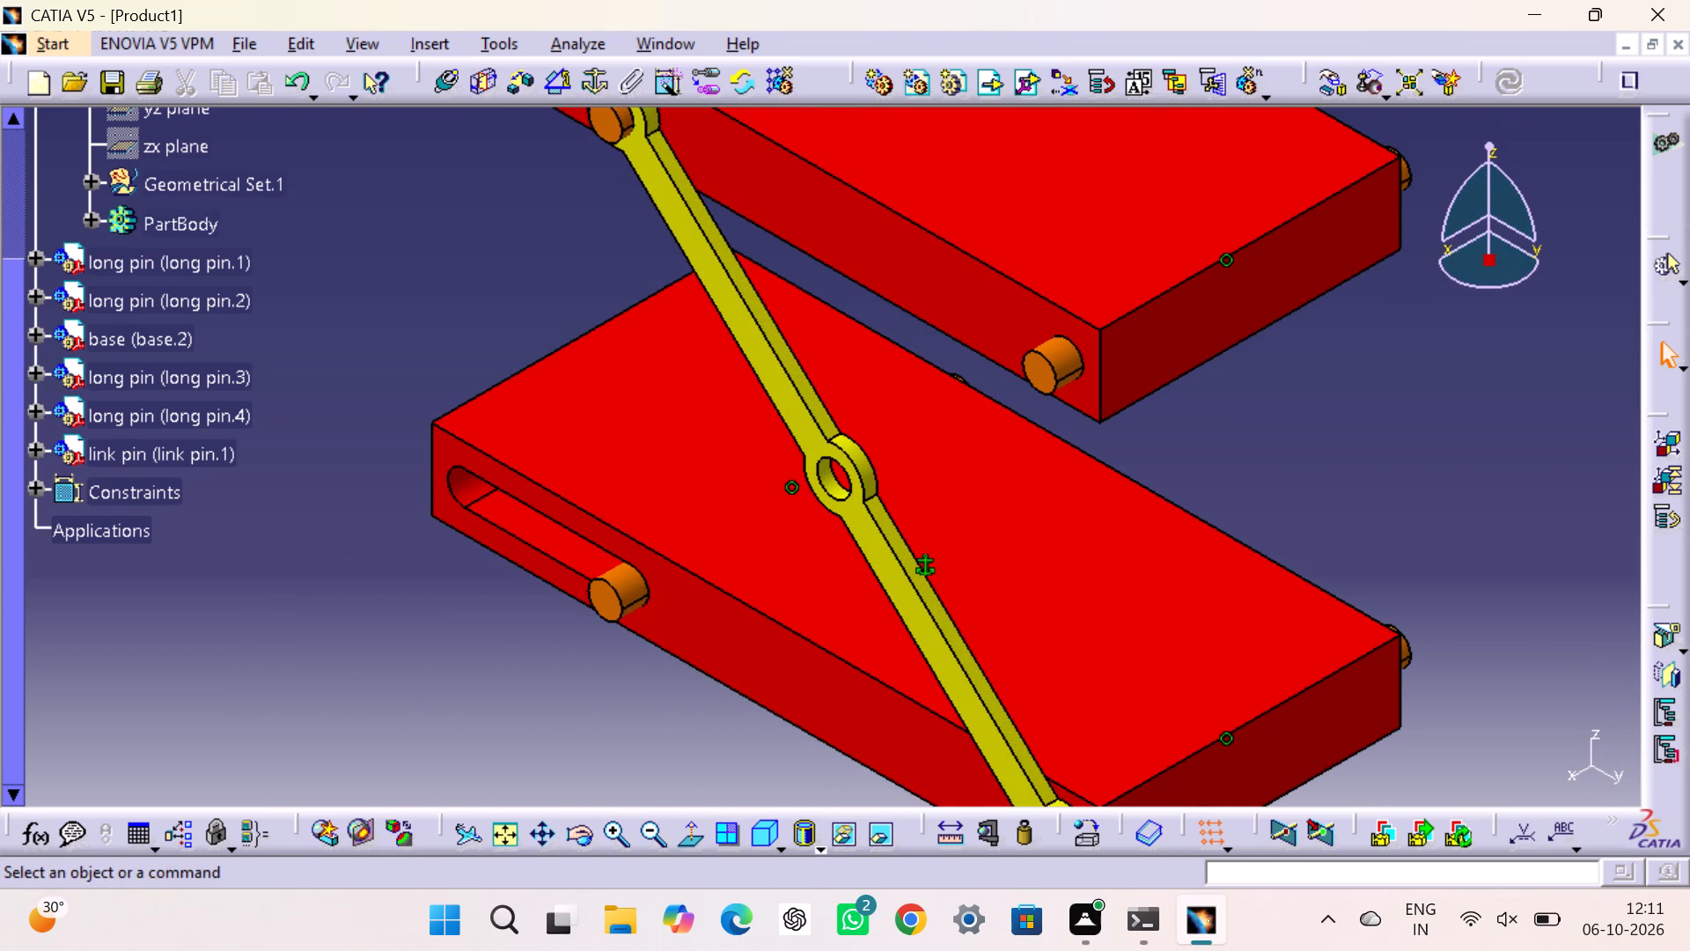
{"action": "middle_click_drag", "start_coordinate": [1479, 425], "coordinate": [1489, 411]}
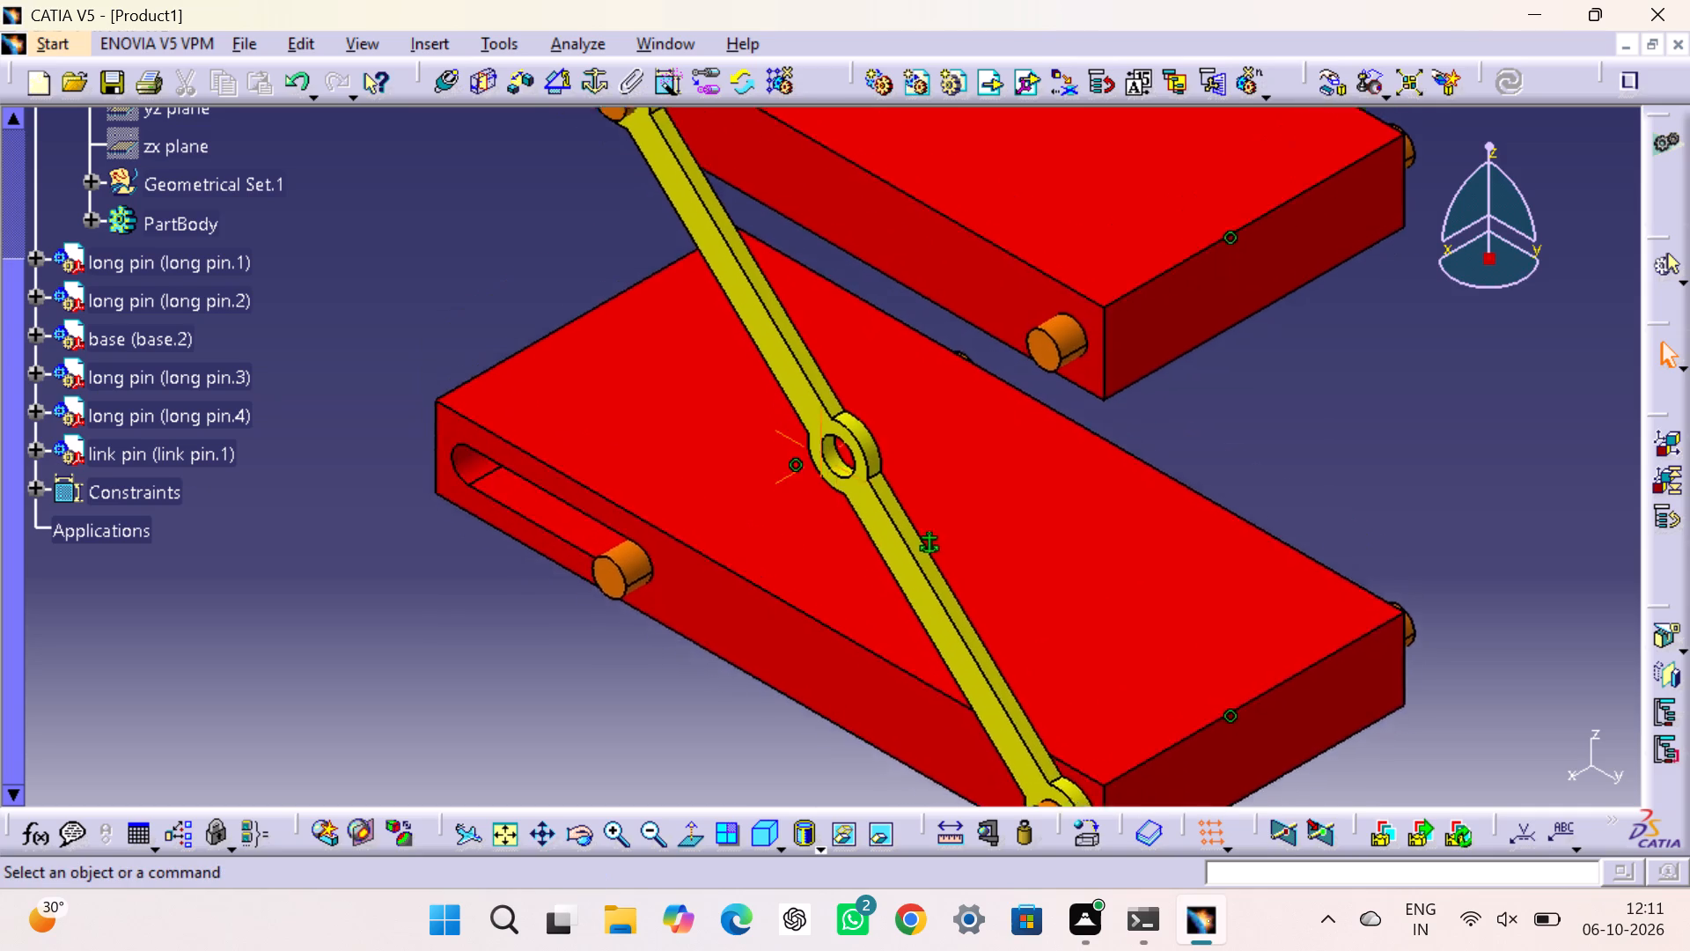
{"action": "middle_click_drag", "start_coordinate": [1489, 411], "coordinate": [1528, 544]}
{"action": "middle_click_drag", "start_coordinate": [958, 434], "coordinate": [990, 367]}
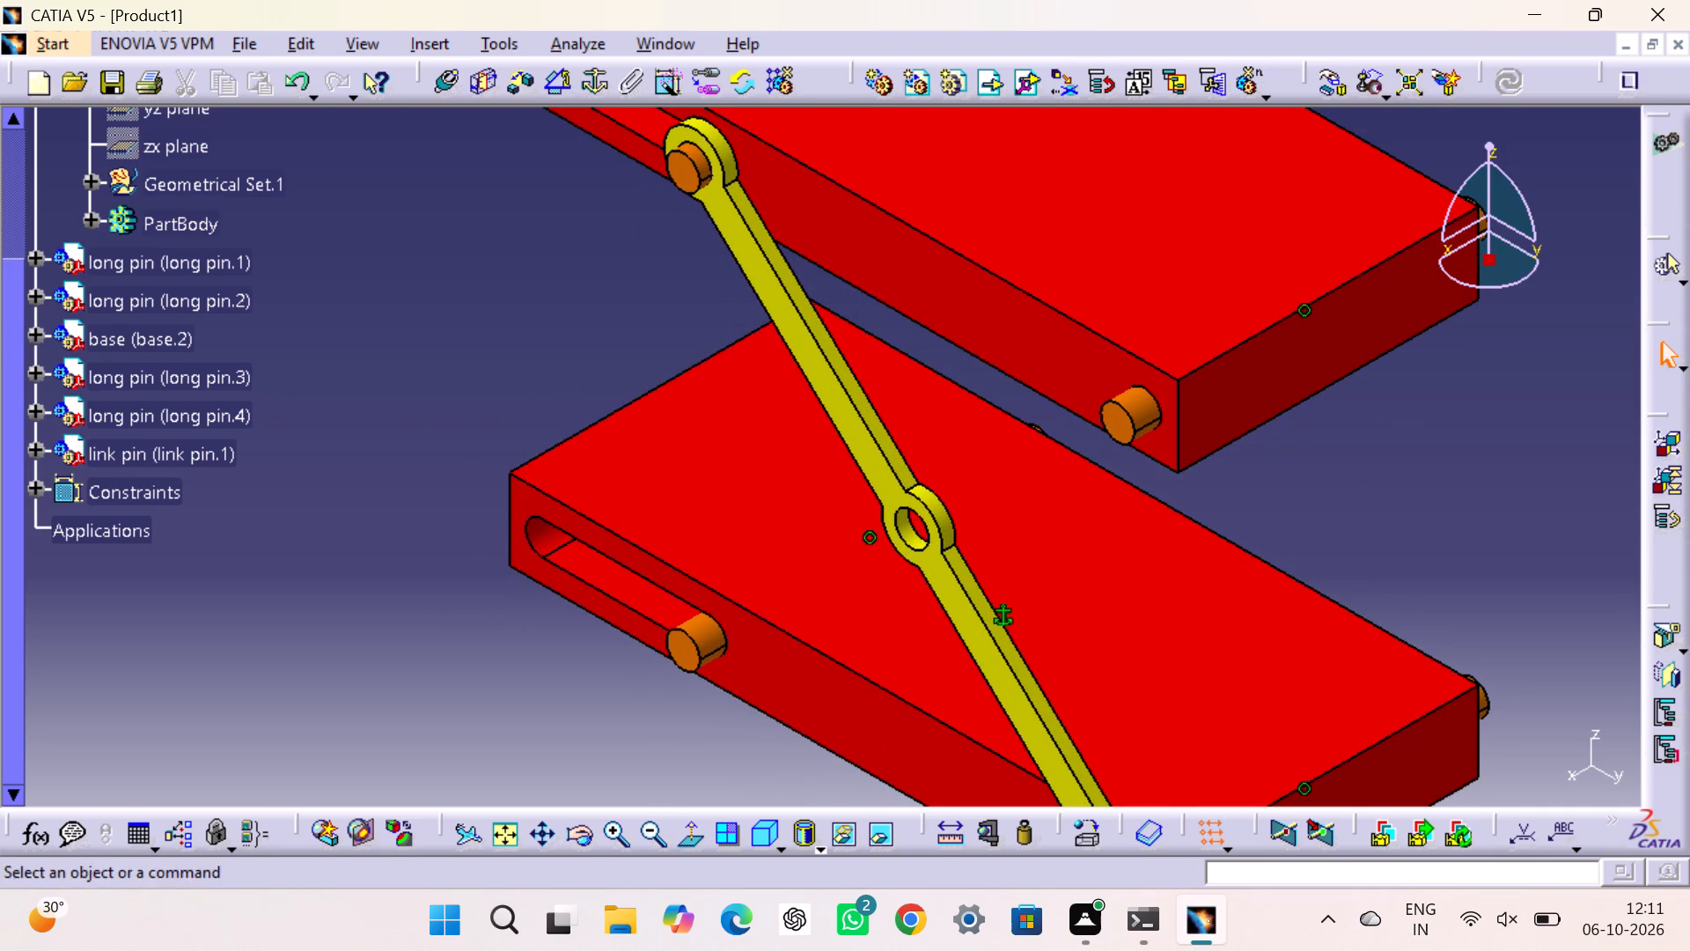
Rotate the link slightly about the X axis to offset its upper hole from the slot pin, update, and close the manipulation.
{"action": "left_click", "coordinate": [1334, 80]}
{"action": "left_click_drag", "start_coordinate": [788, 322], "coordinate": [786, 324]}
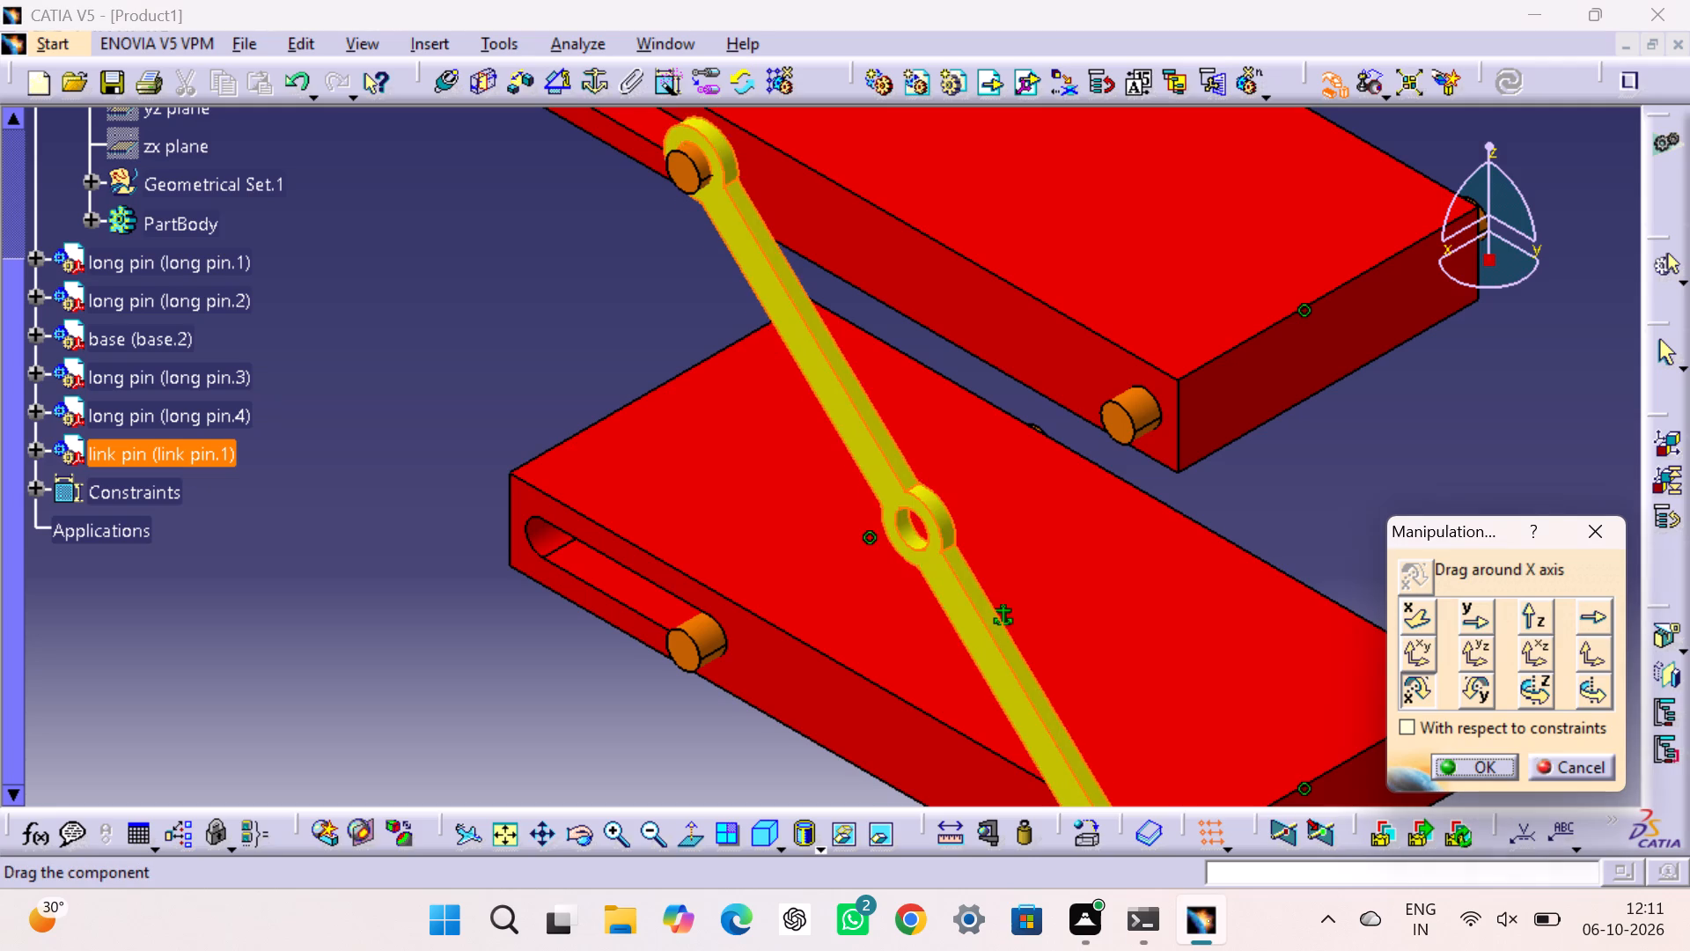
{"action": "left_click_drag", "start_coordinate": [786, 324], "coordinate": [772, 334]}
{"action": "left_click", "coordinate": [1507, 81]}
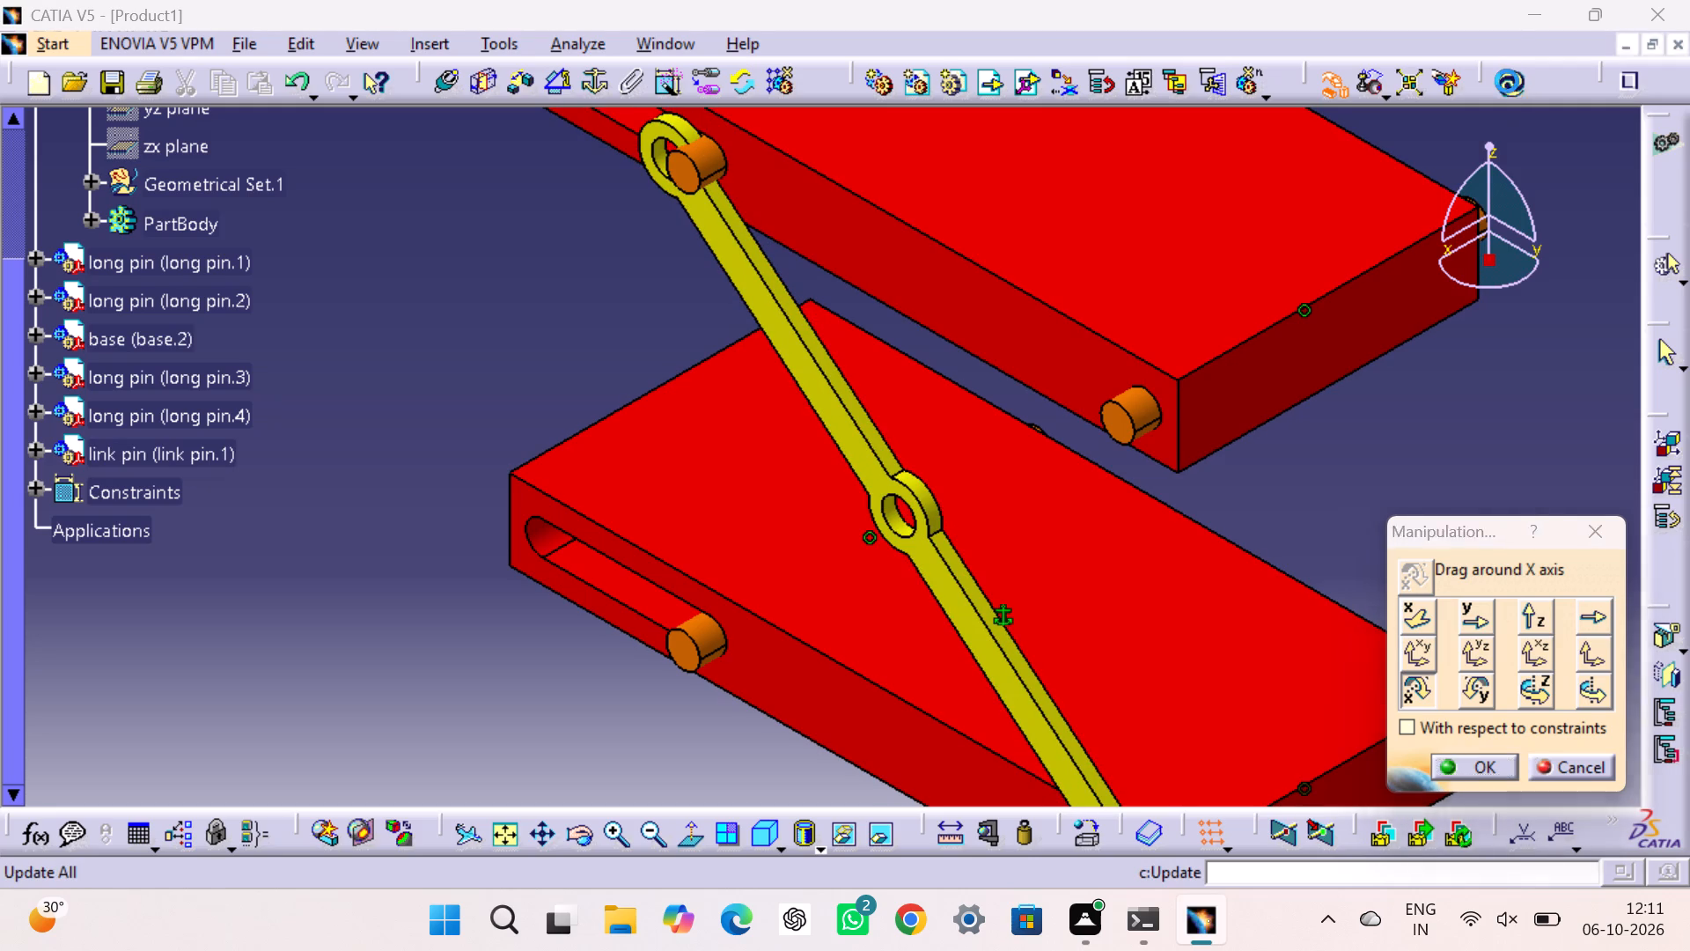
{"action": "left_click", "coordinate": [1579, 524]}
{"action": "left_click", "coordinate": [1547, 491]}
{"action": "middle_click_drag", "start_coordinate": [1510, 461], "coordinate": [1548, 277]}
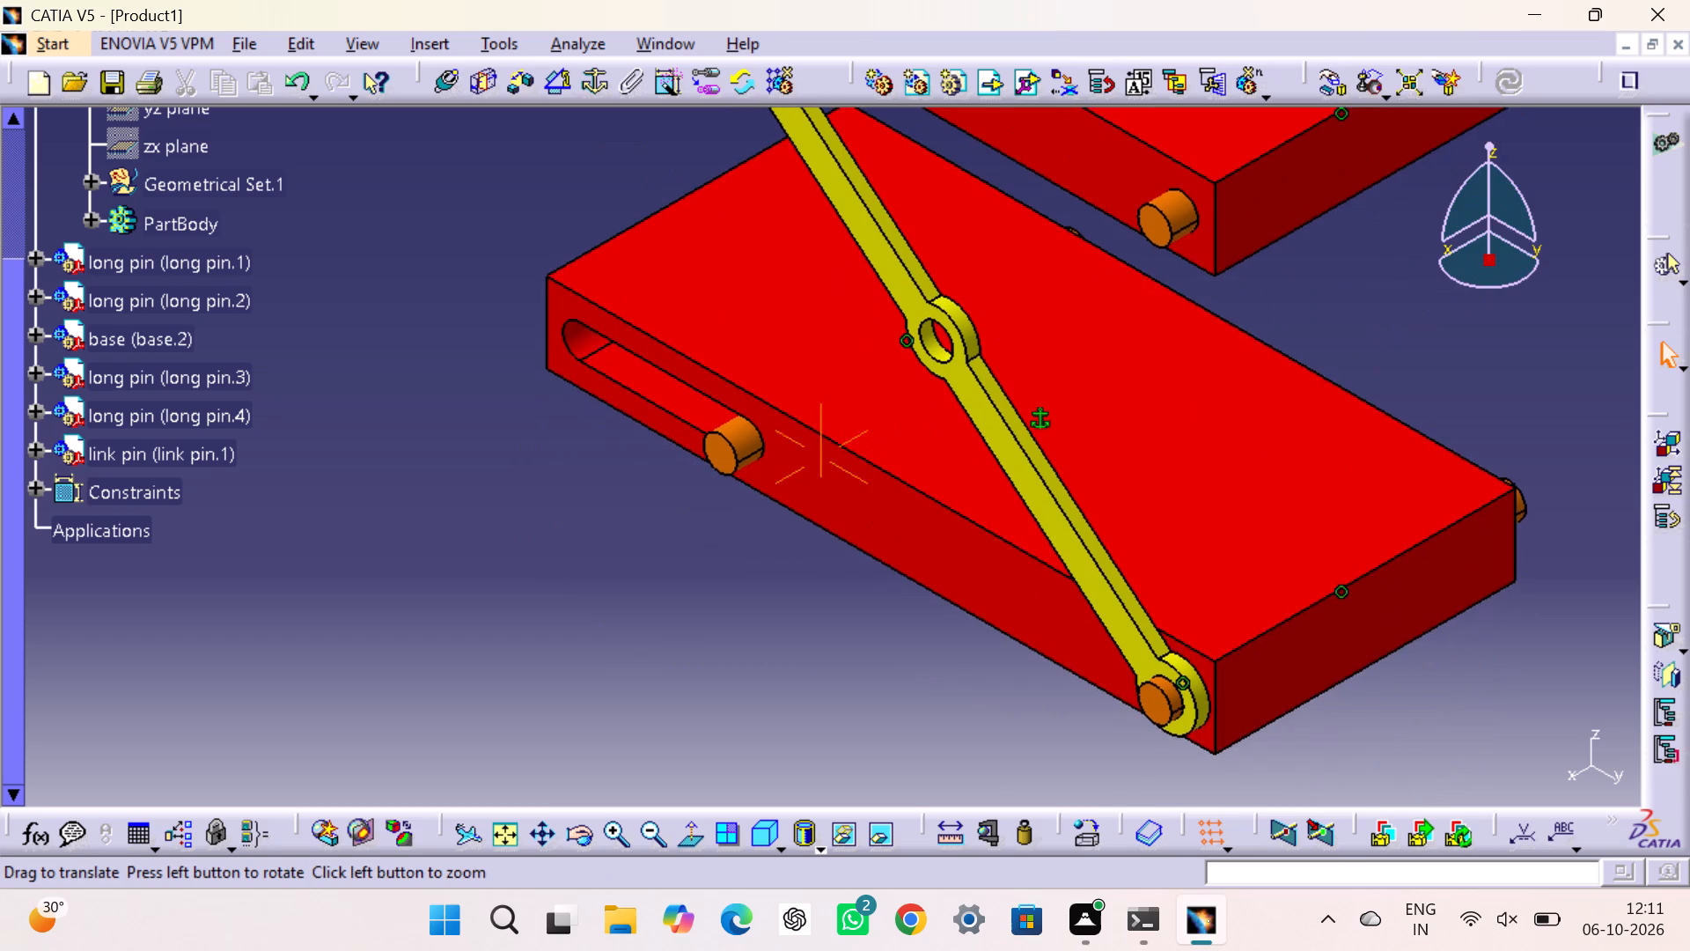
{"action": "middle_click_drag", "start_coordinate": [1548, 277], "coordinate": [1532, 402]}
{"action": "left_click", "coordinate": [1493, 83]}
{"action": "left_click", "coordinate": [1508, 68]}
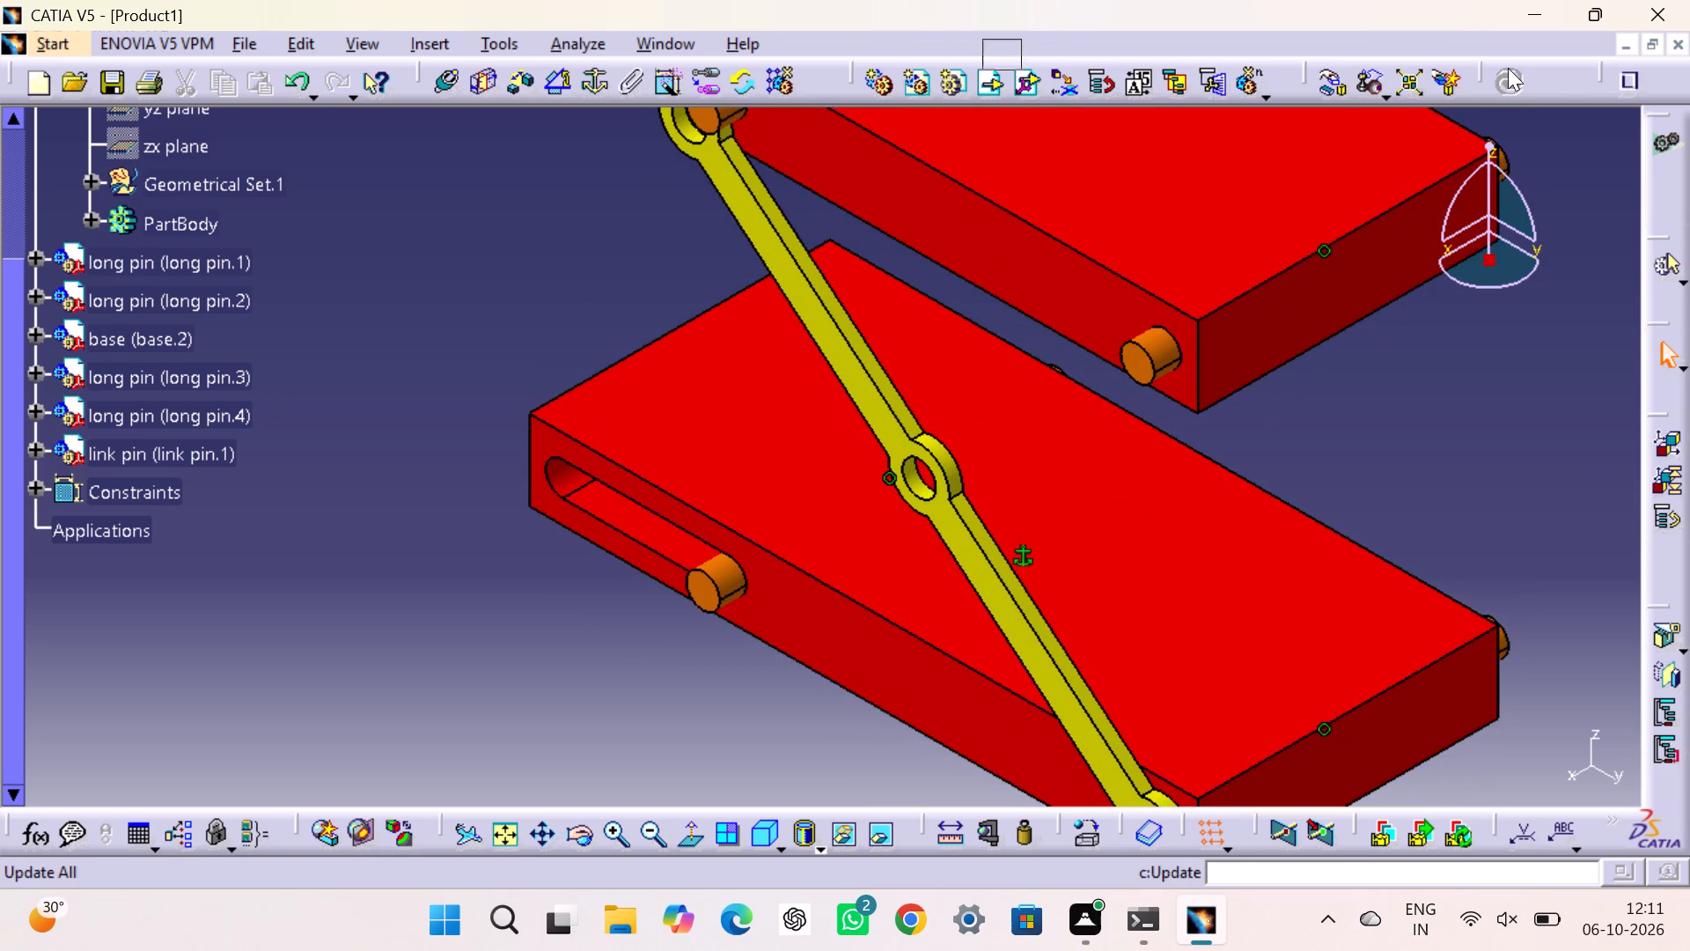
Try to add a coincidence constraint between the upper base's slot pin axis and the link's upper hole axis, and update the assembly.
{"action": "left_click", "coordinate": [1327, 72]}
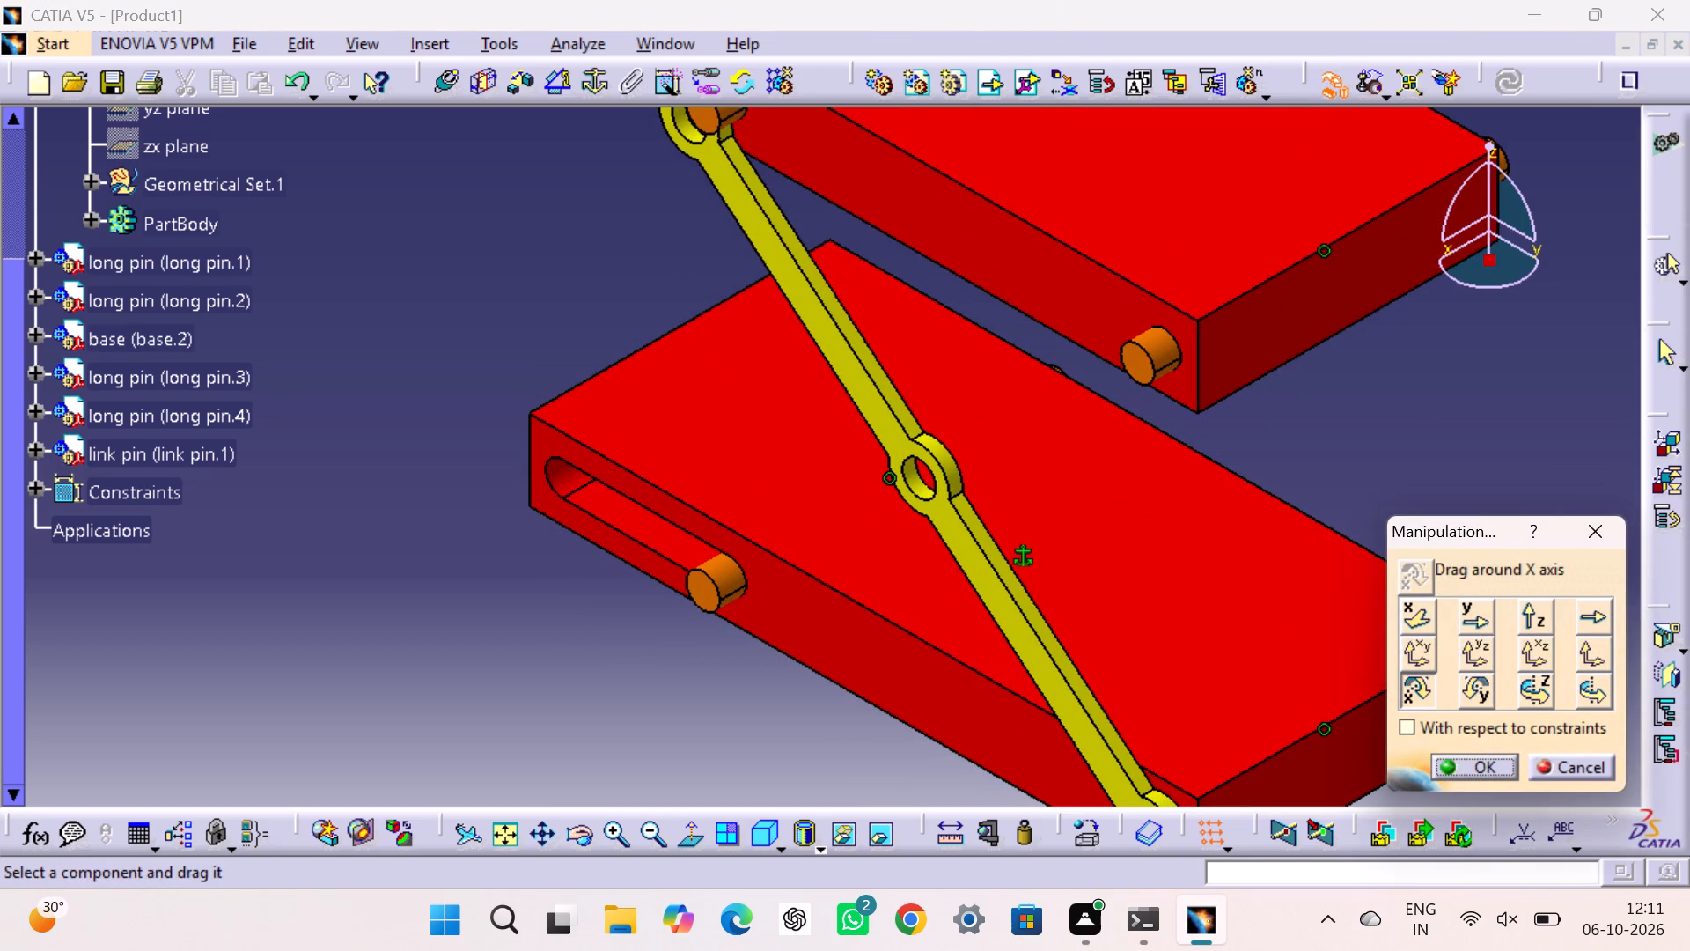
{"action": "left_click", "coordinate": [433, 85]}
{"action": "scroll", "coordinate": [777, 249], "scroll_direction": "down", "scroll_amount": 1}
{"action": "middle_click_drag", "start_coordinate": [777, 249], "coordinate": [697, 526]}
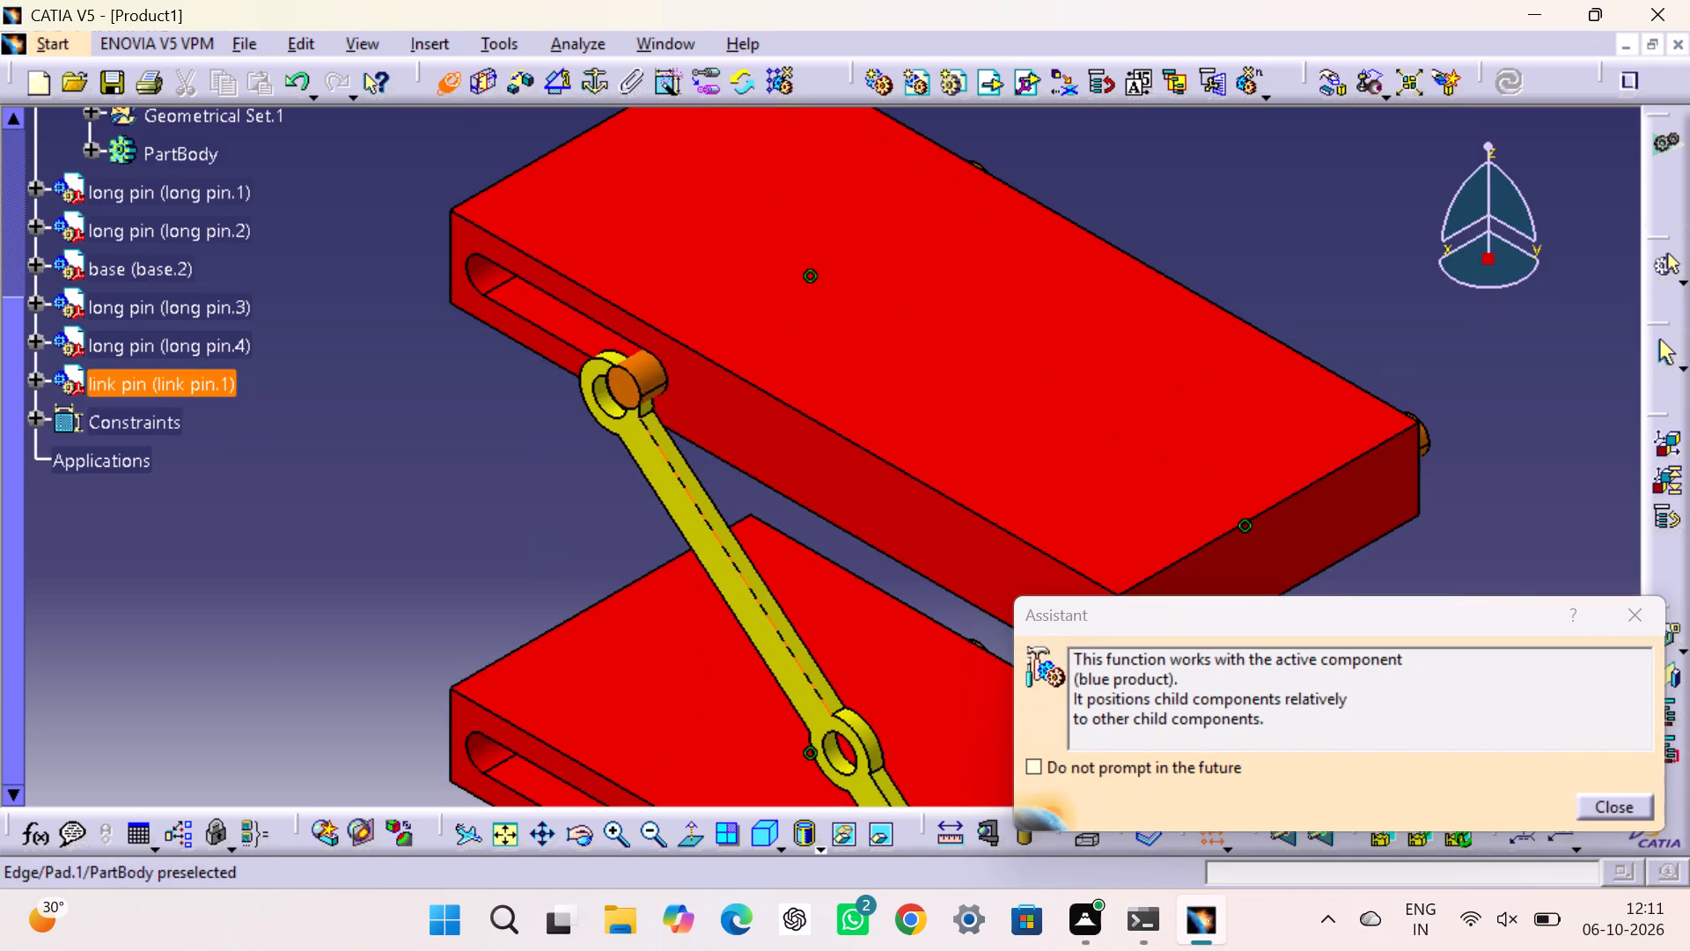
{"action": "left_click", "coordinate": [650, 367]}
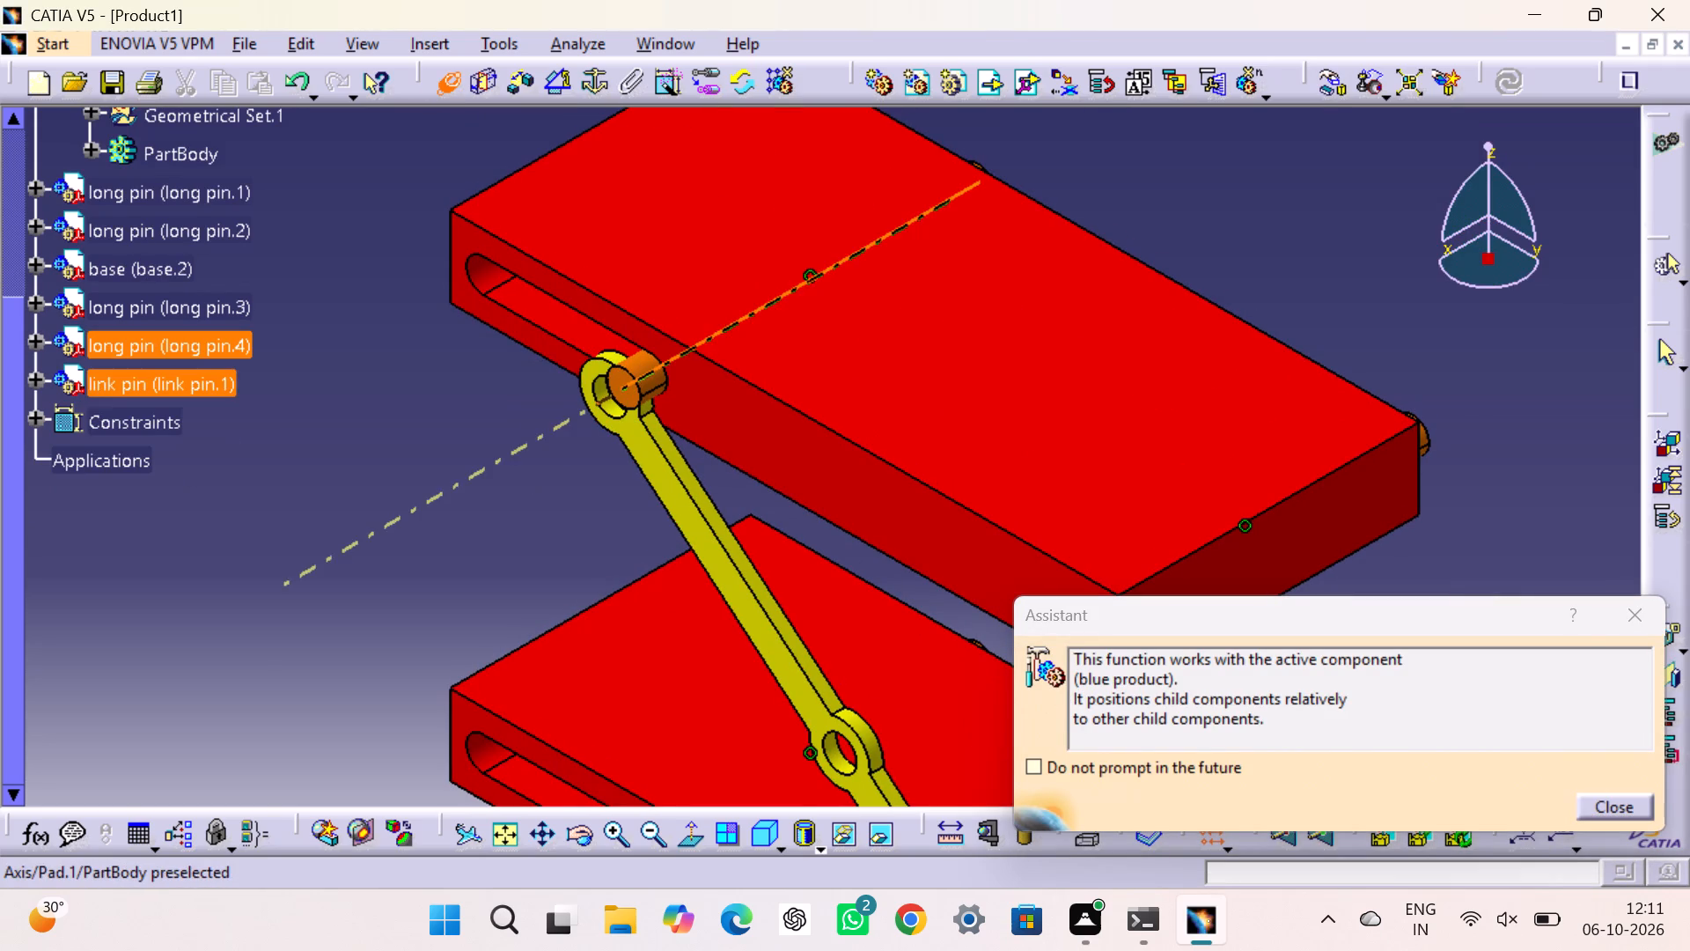
{"action": "left_click", "coordinate": [606, 401]}
{"action": "left_click", "coordinate": [1510, 85]}
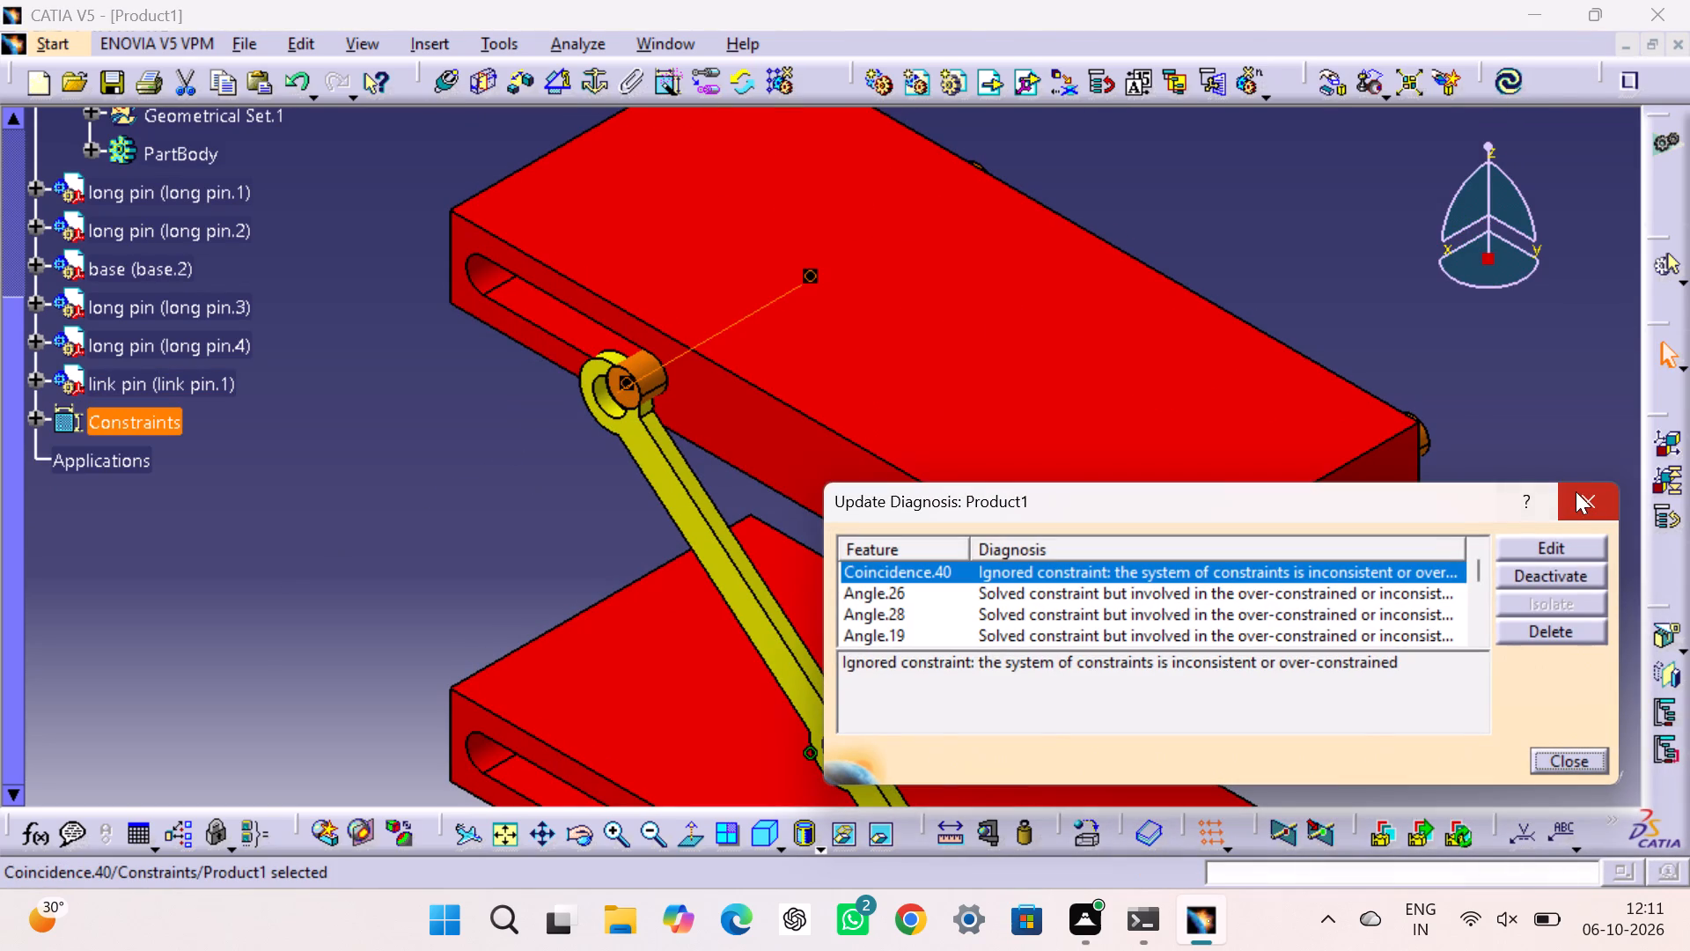
{"action": "left_click", "coordinate": [1576, 491]}
{"action": "left_click", "coordinate": [1573, 428]}
{"action": "left_click", "coordinate": [1503, 74]}
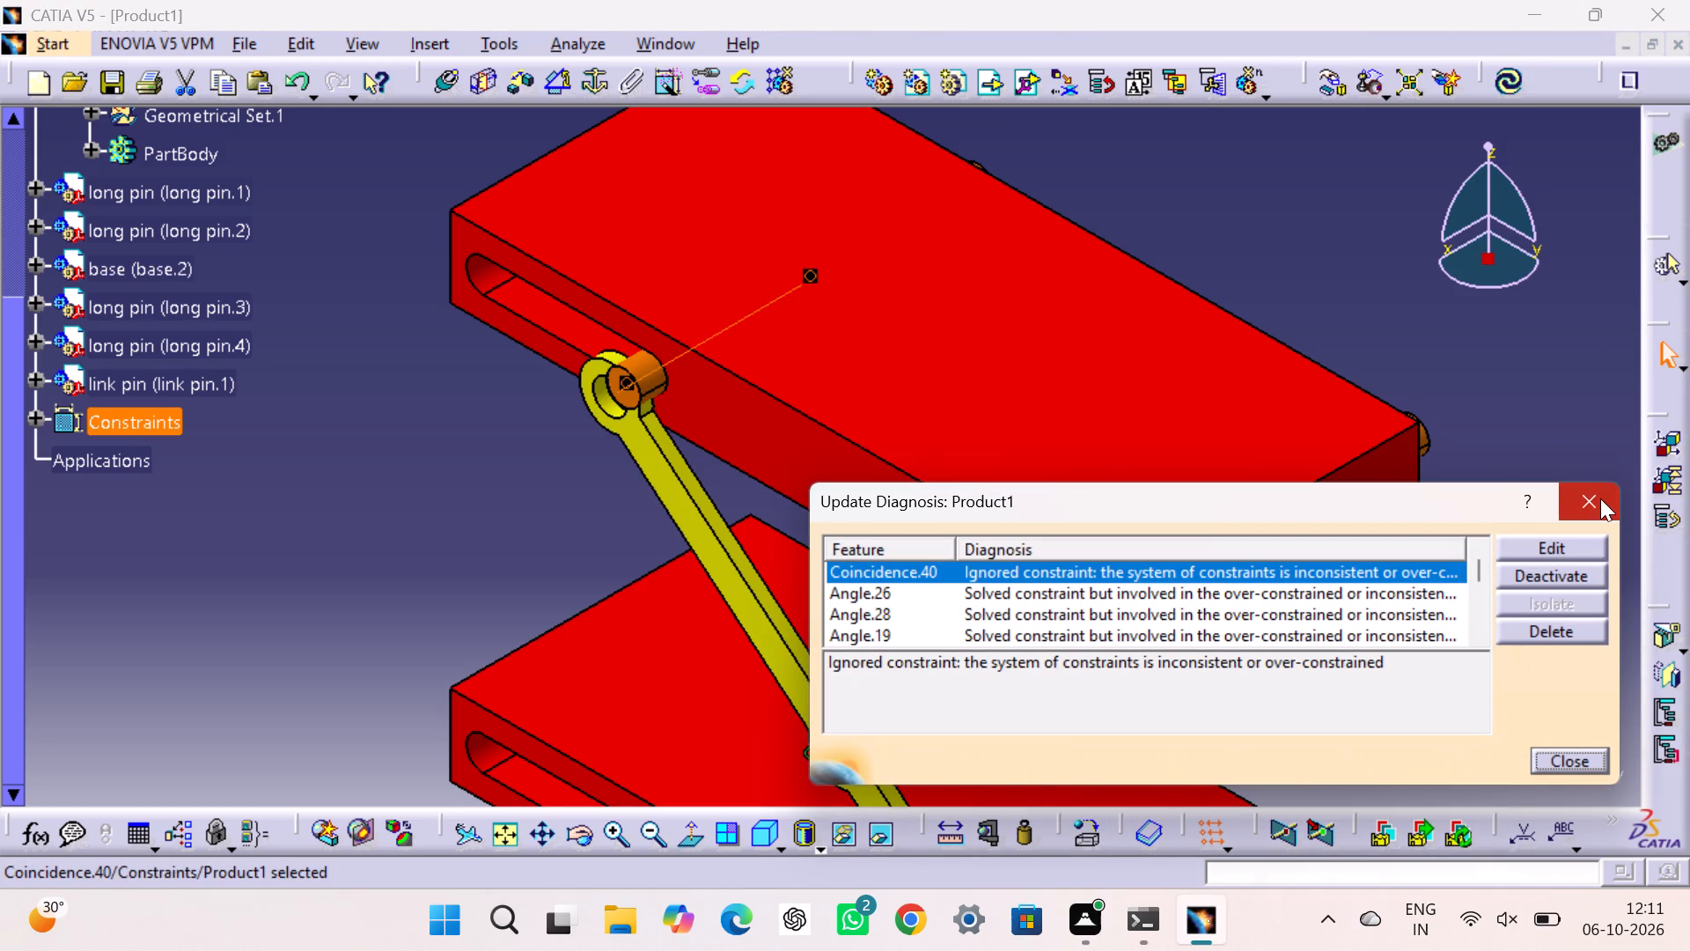
{"action": "left_click", "coordinate": [1600, 498]}
{"action": "left_click", "coordinate": [1587, 431]}
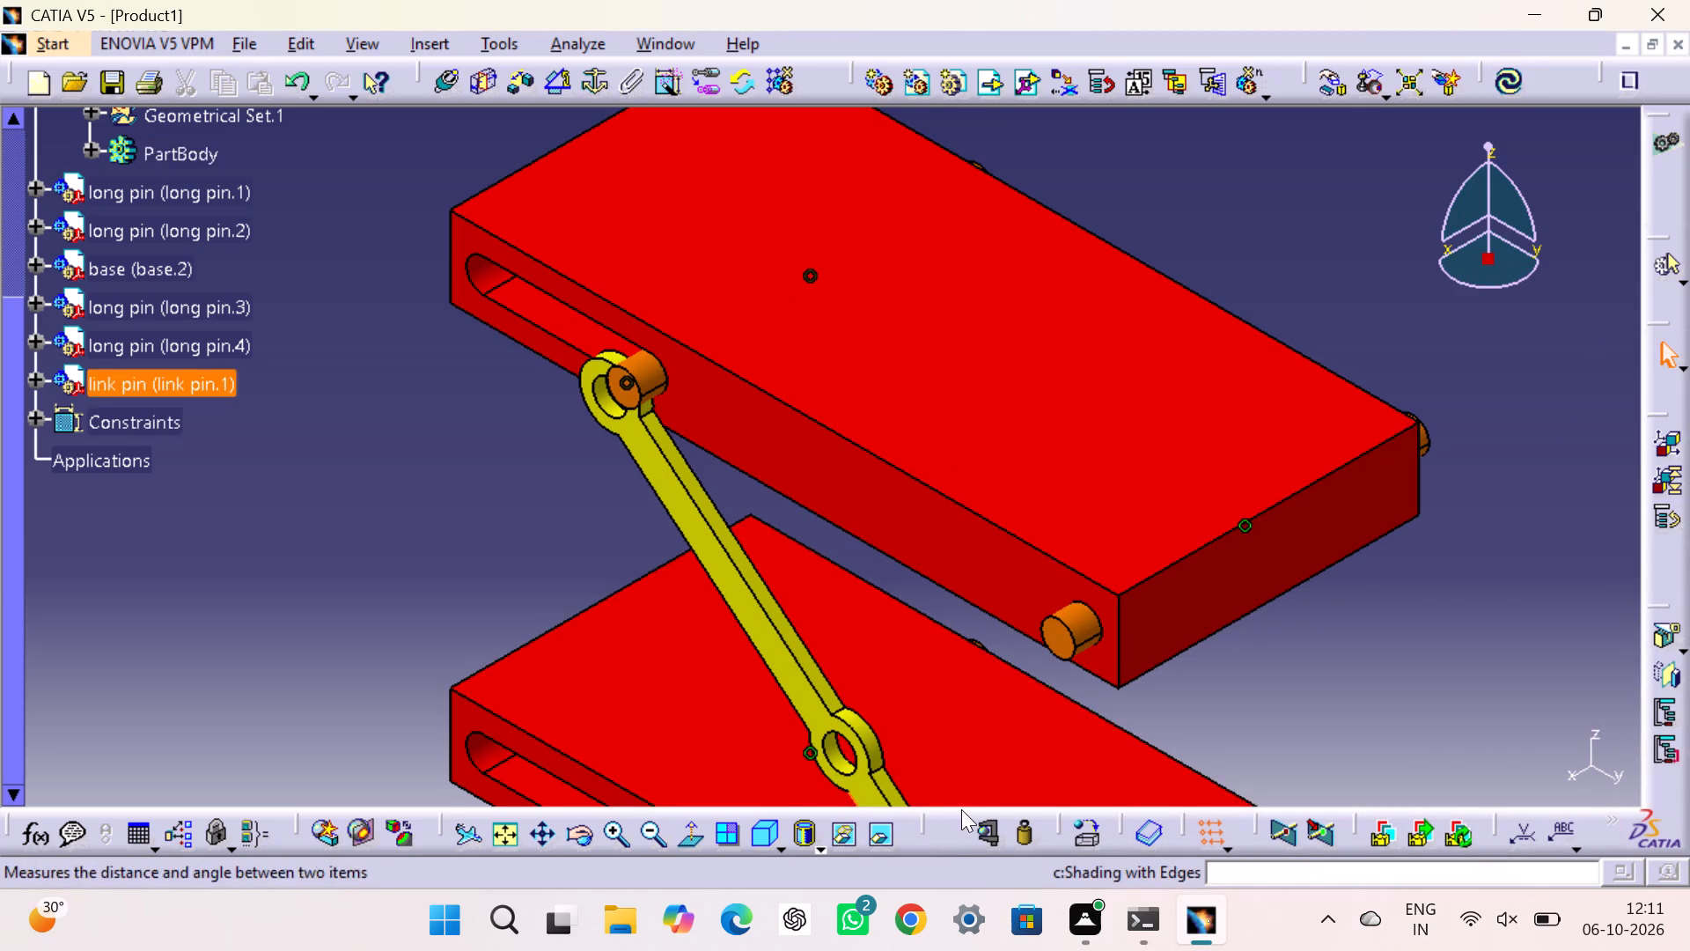
Undo the attempted coincidence constraint between the upper base's slot pin and the link's upper hole.
{"action": "left_click", "coordinate": [781, 844]}
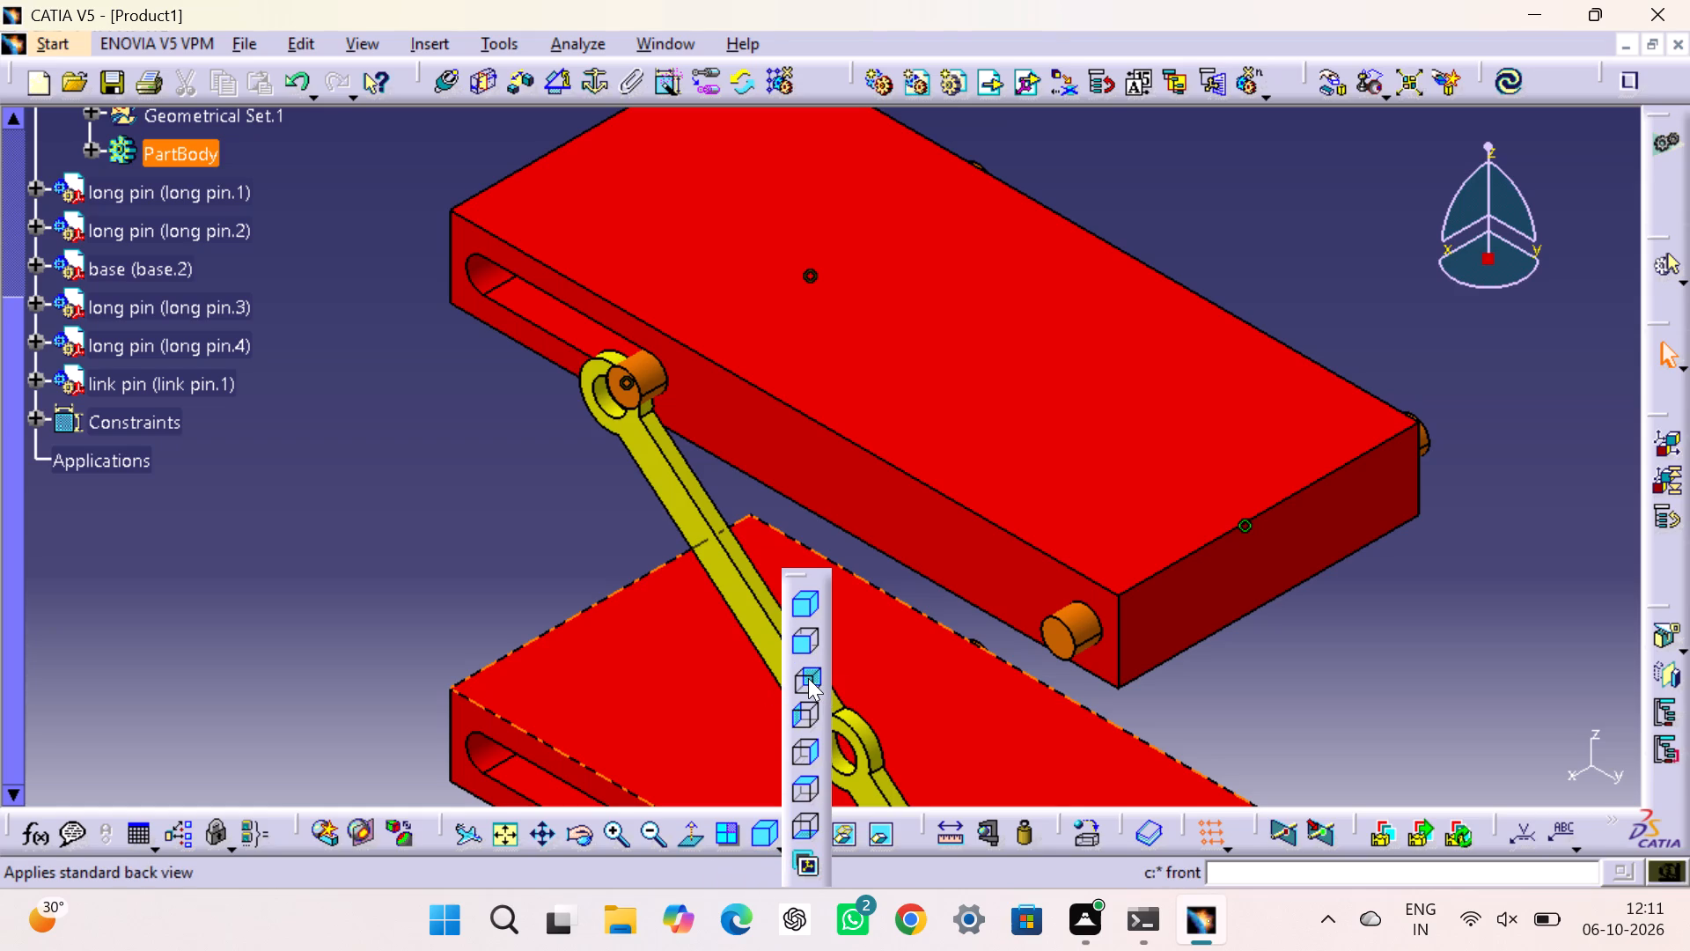
{"action": "left_click", "coordinate": [808, 678]}
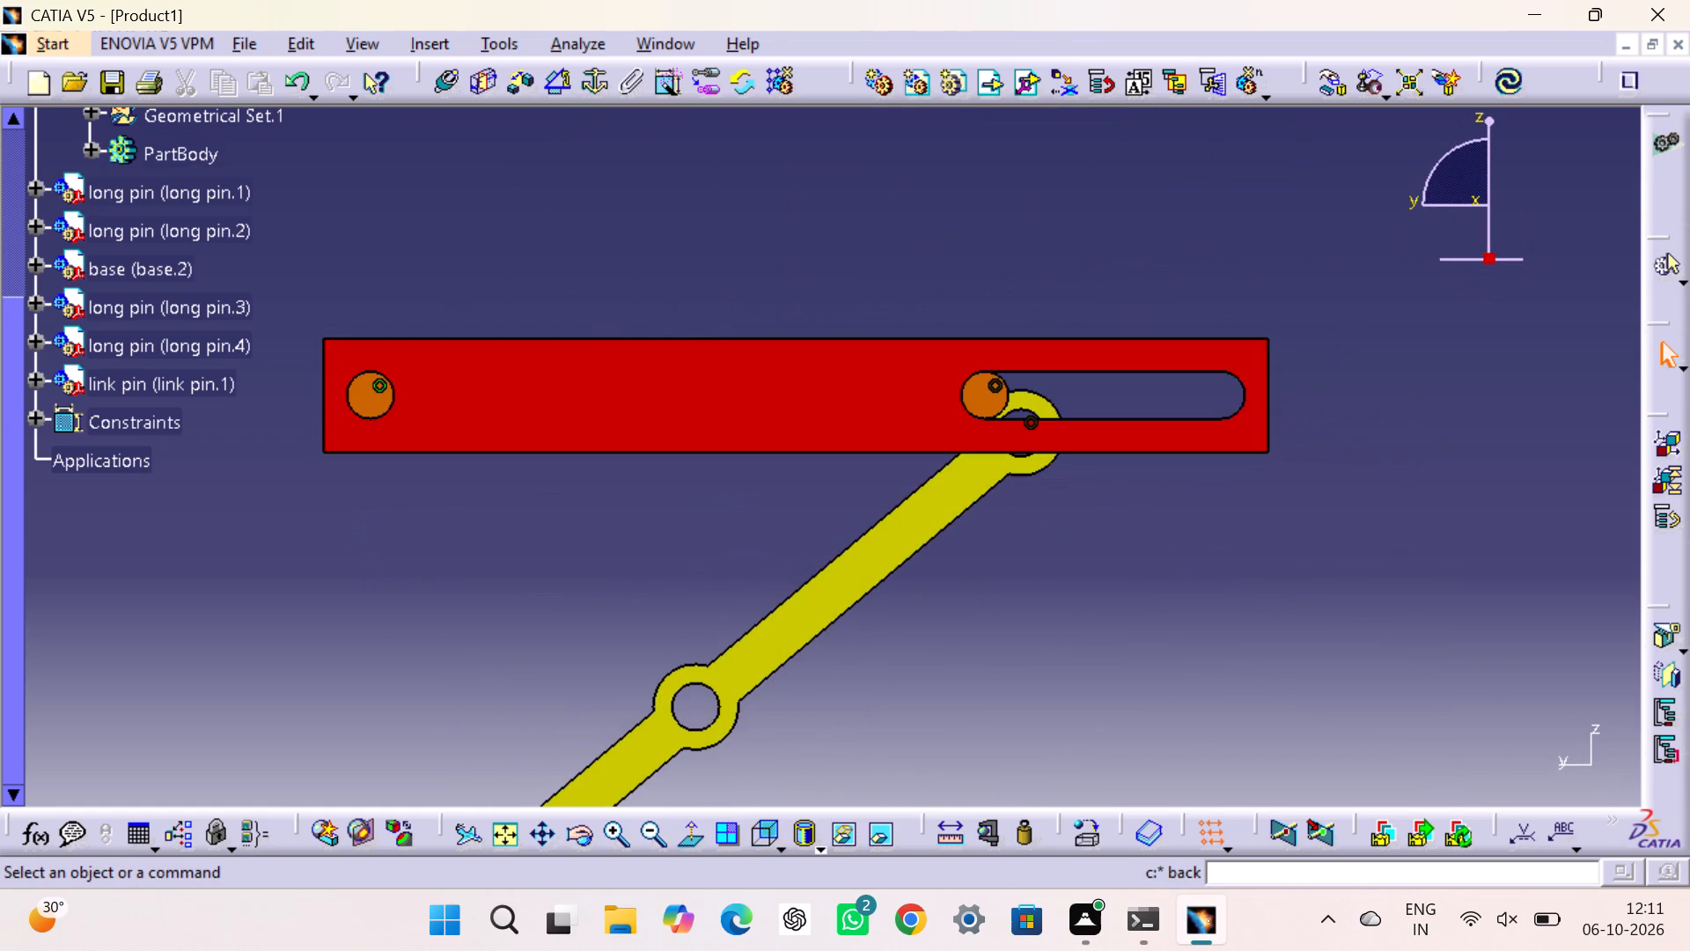
{"action": "left_click", "coordinate": [786, 844]}
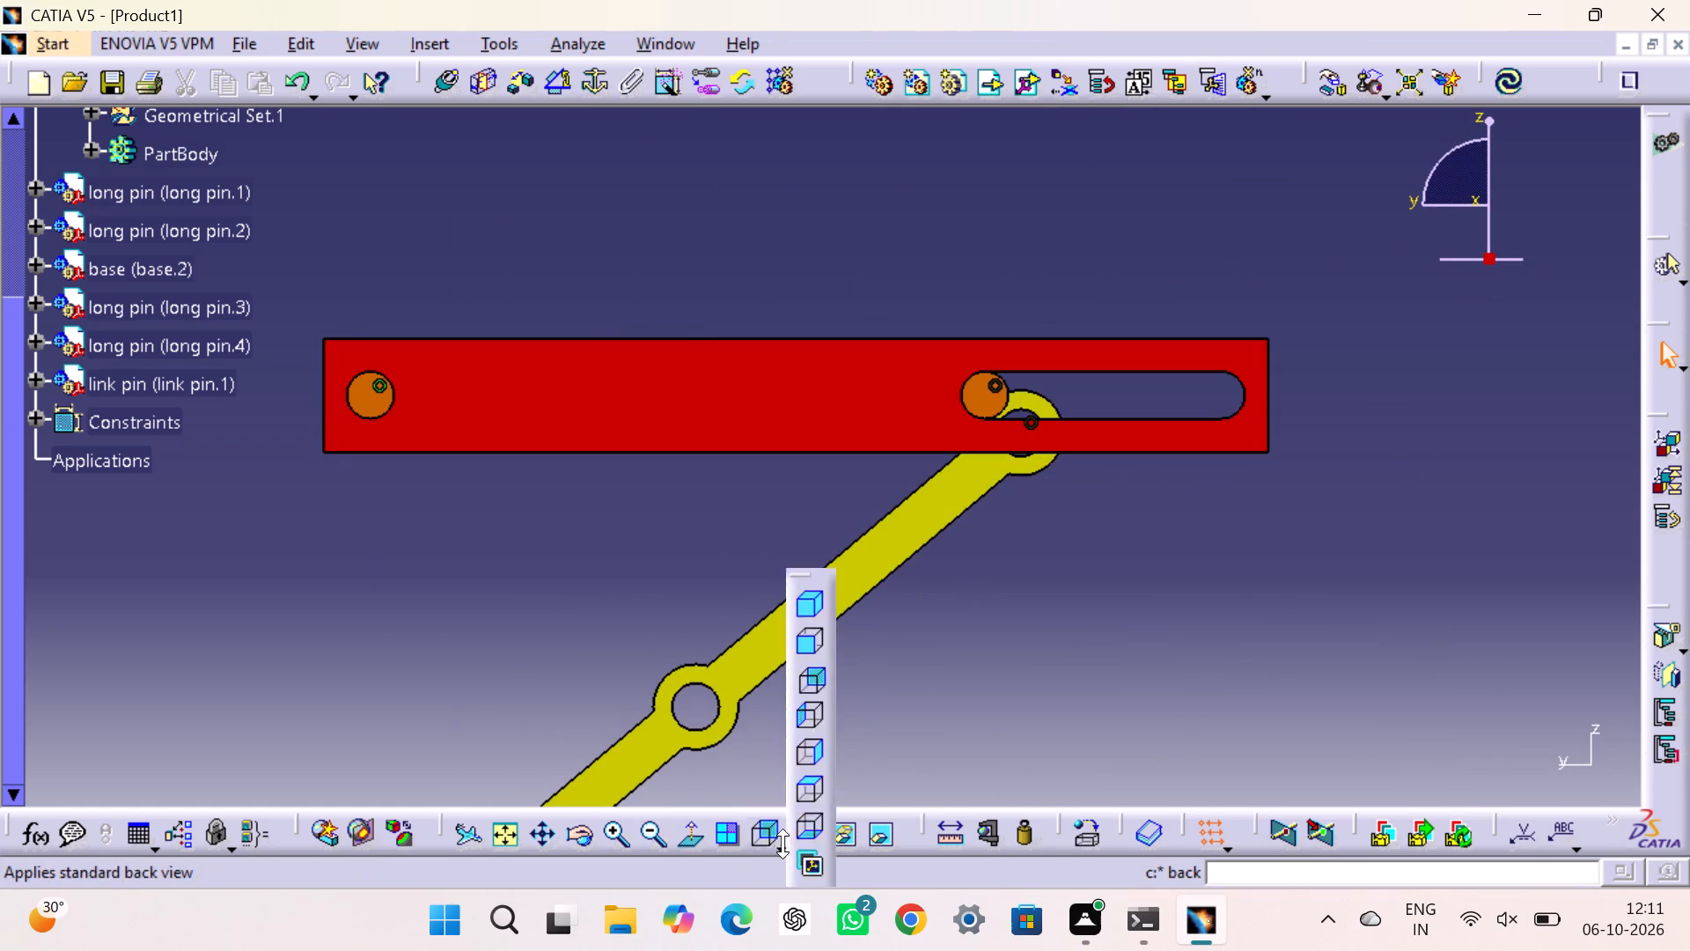
{"action": "left_click", "coordinate": [776, 847]}
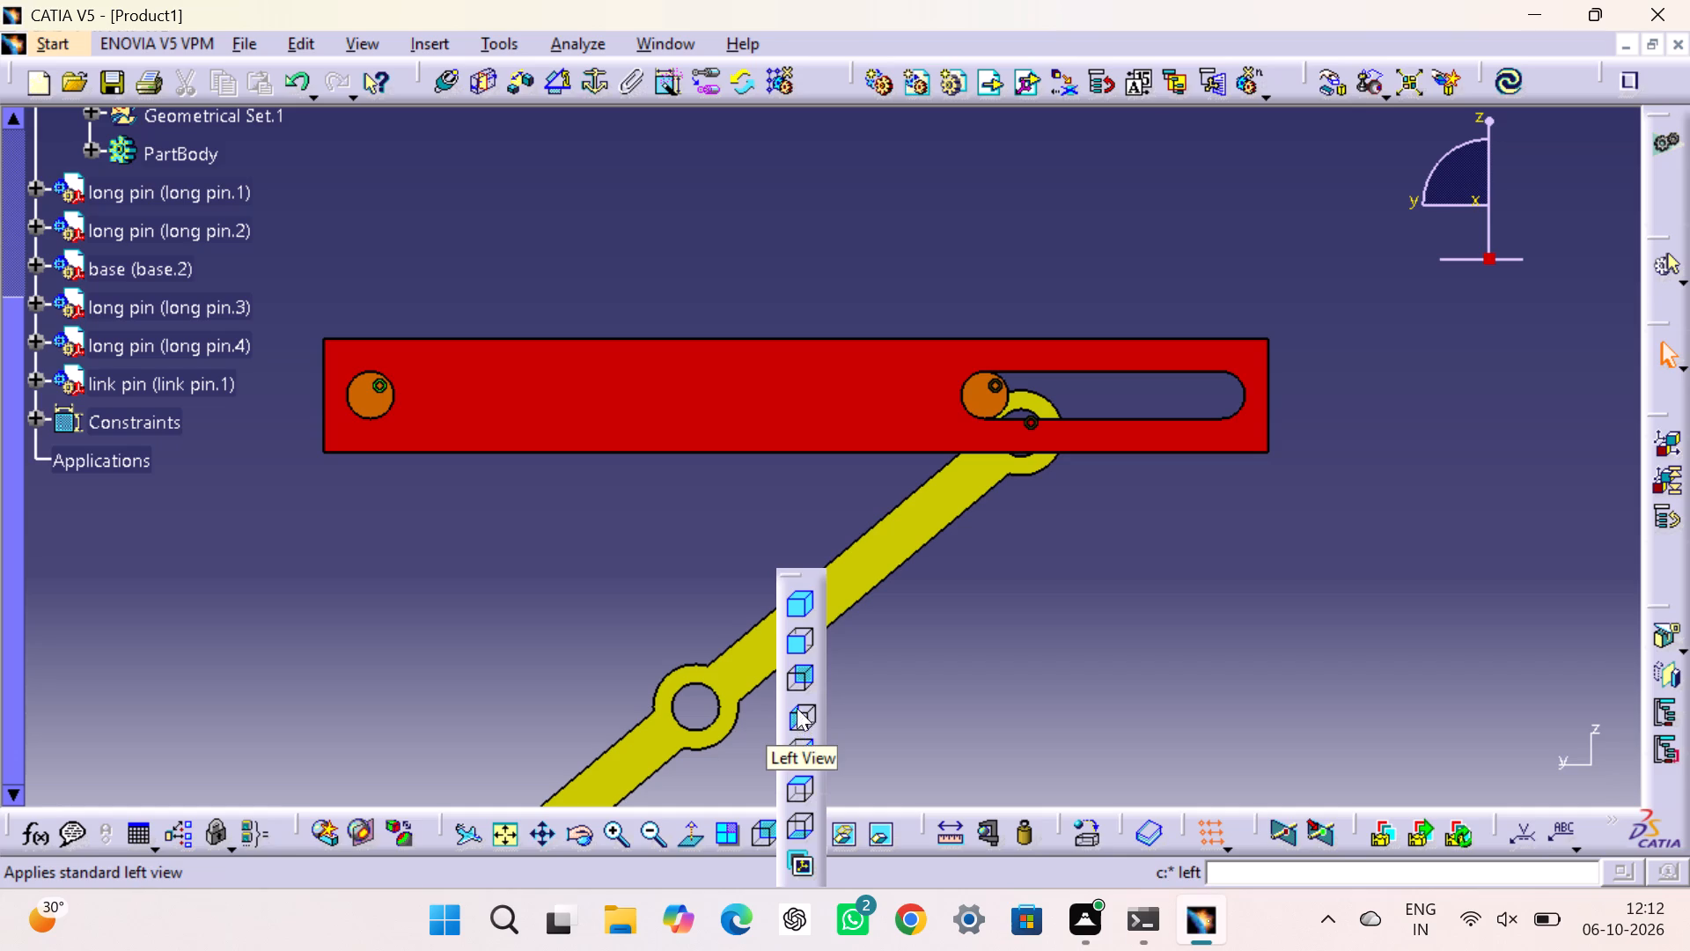
{"action": "left_click", "coordinate": [804, 650]}
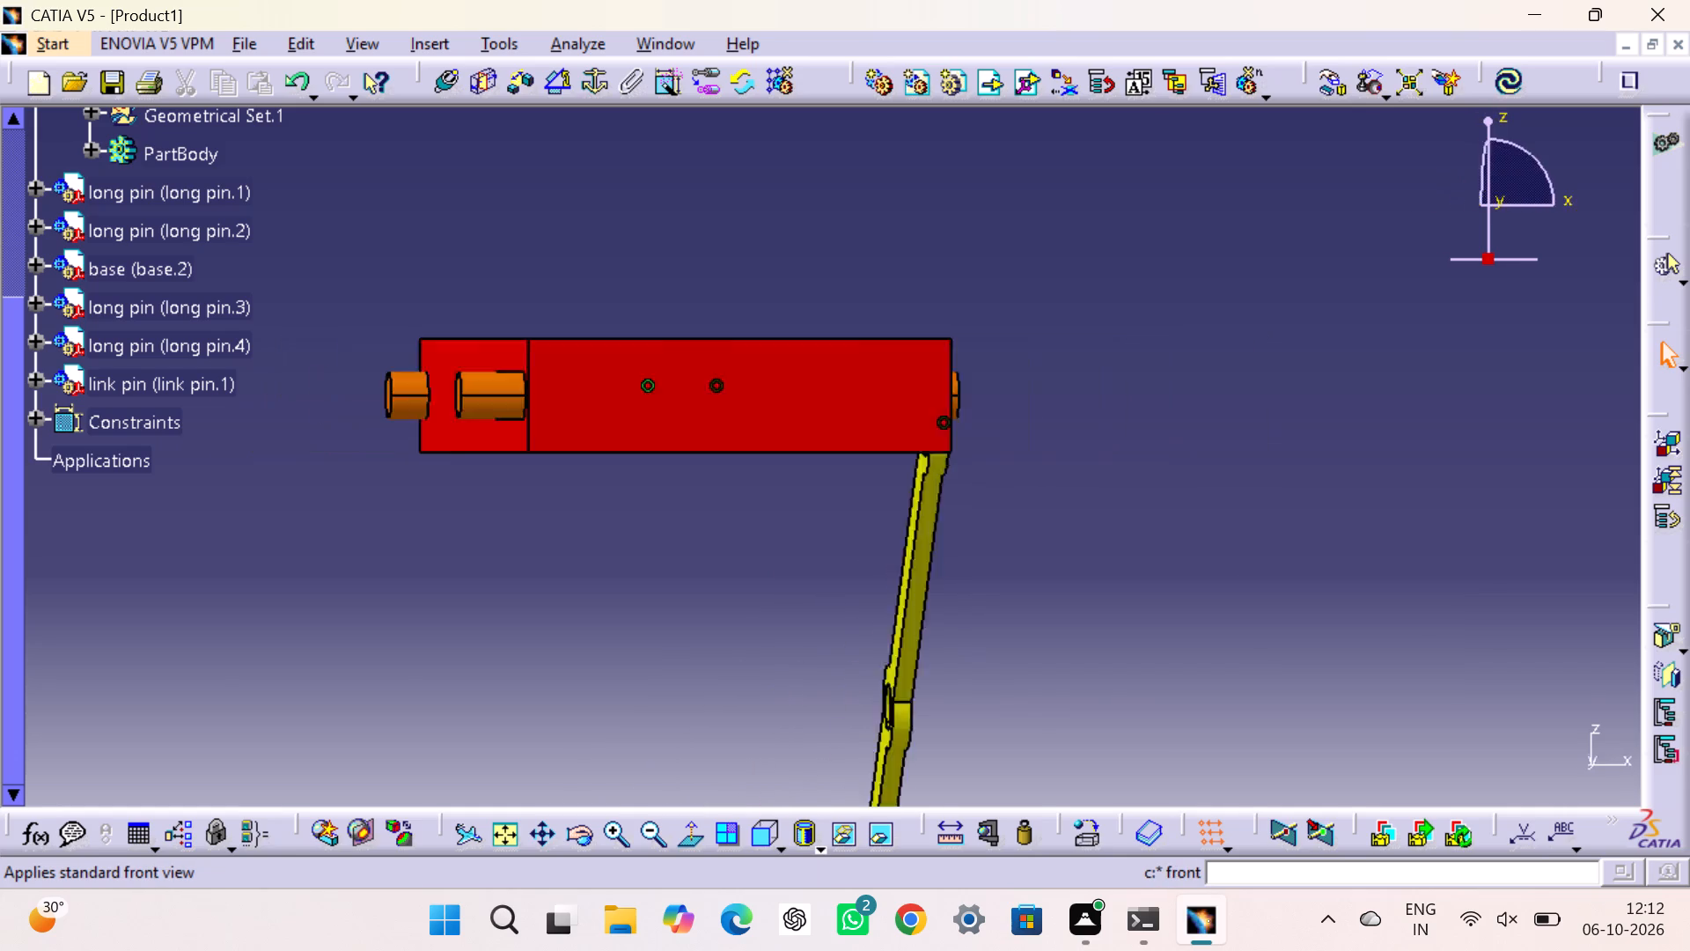
{"action": "left_click", "coordinate": [1076, 596]}
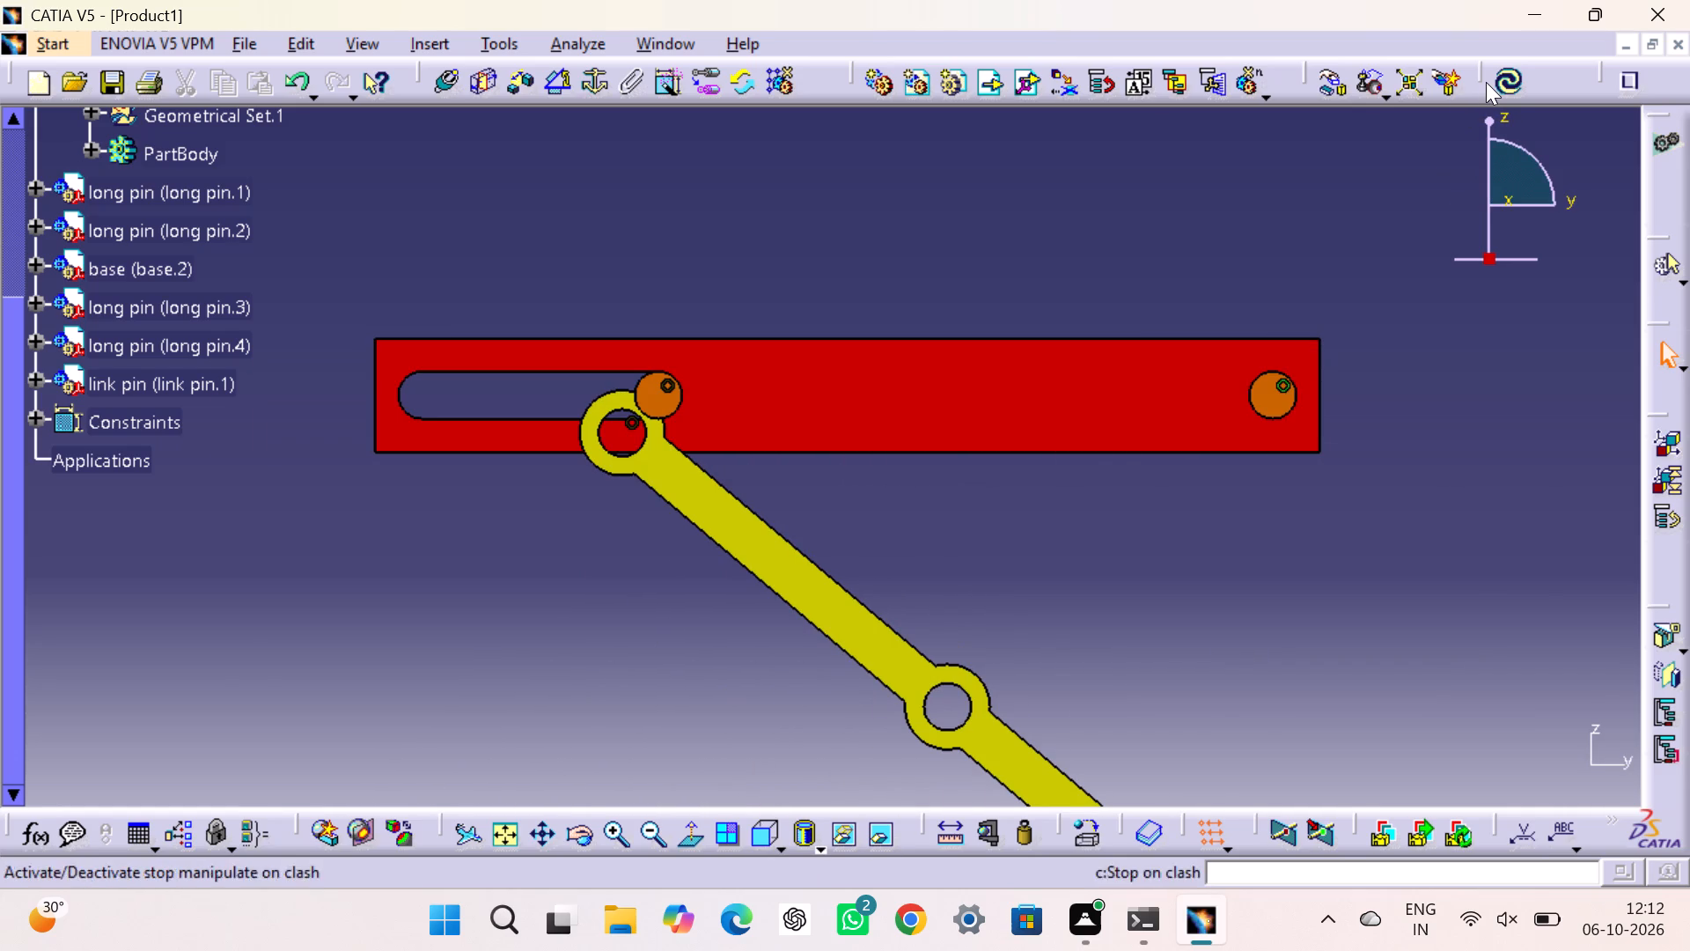
{"action": "key", "text": "ctrl+z"}
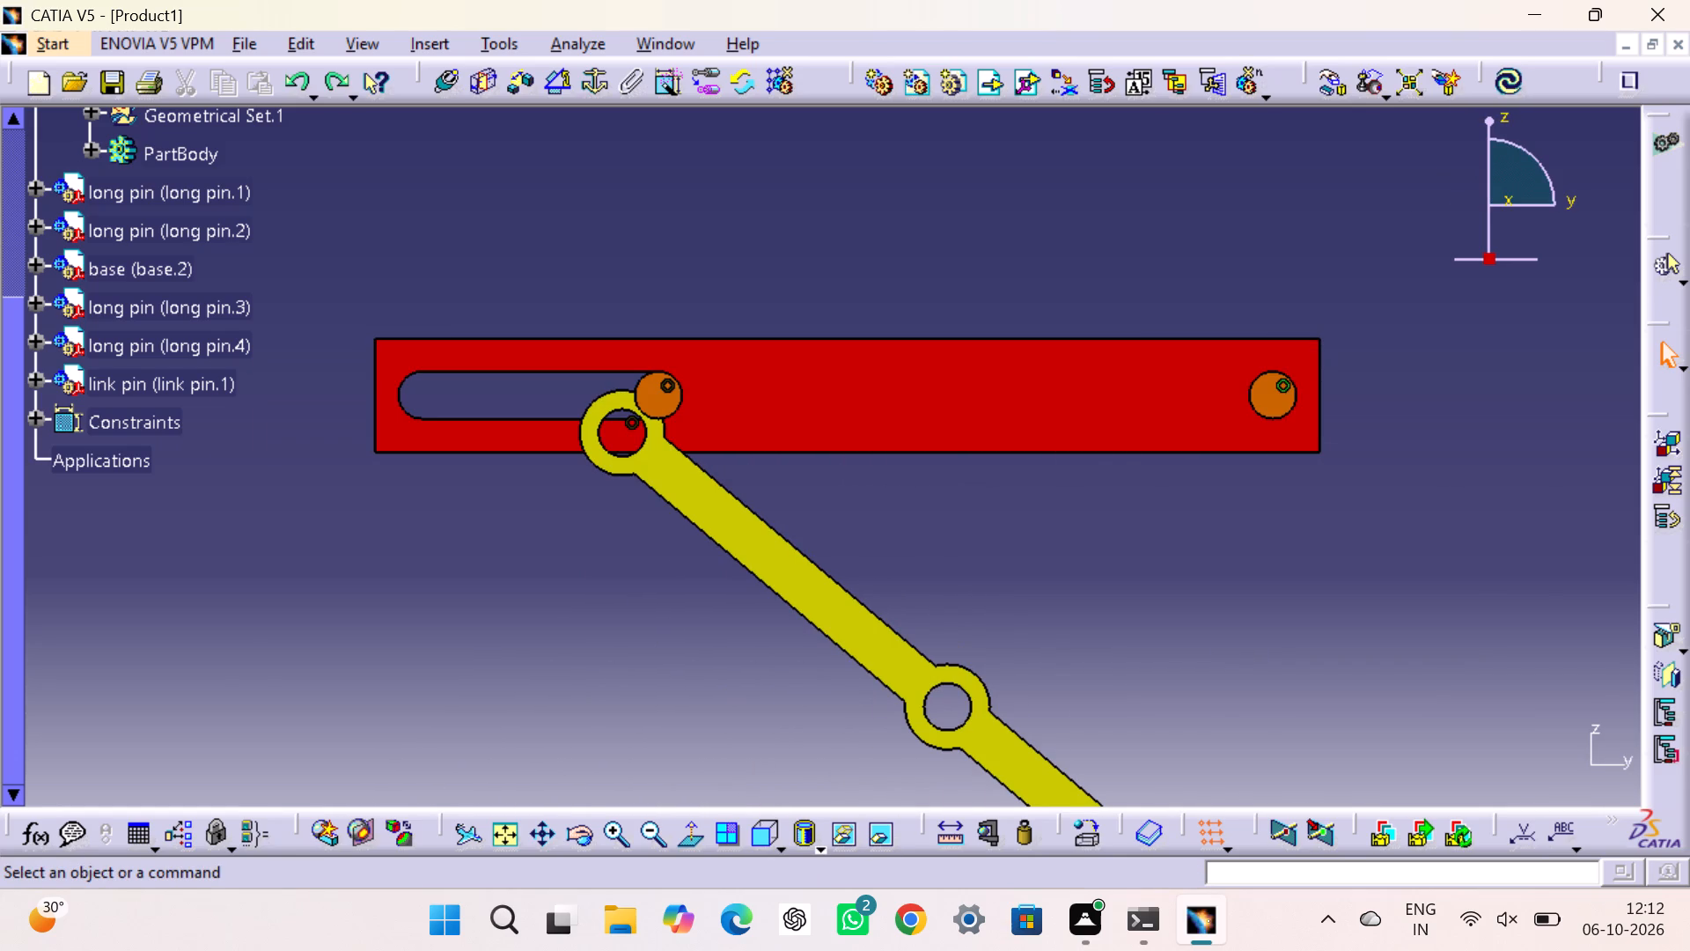
{"action": "key", "text": "ctrl+z"}
{"action": "key", "text": "ctrl+z"}
{"action": "key", "text": "ctrl+z"}
{"action": "key", "text": "Escape"}
{"action": "key", "text": "Escape"}
{"action": "key", "text": "grave"}
{"action": "key", "text": "ctrl+z"}
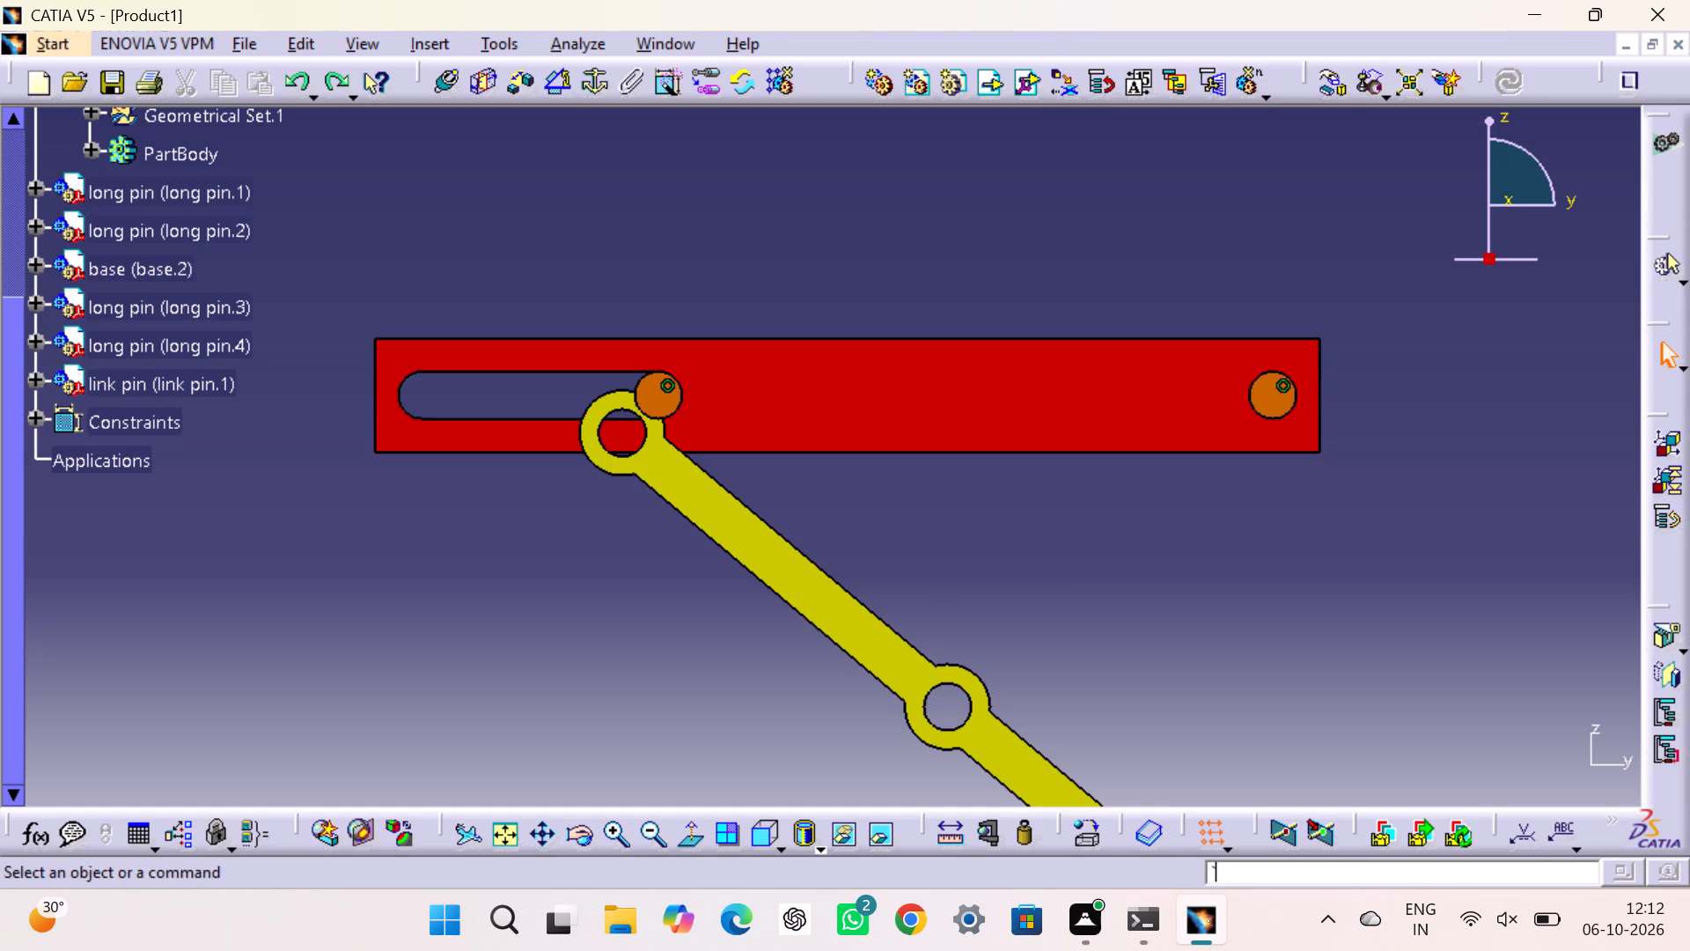
{"action": "left_click", "coordinate": [1359, 278]}
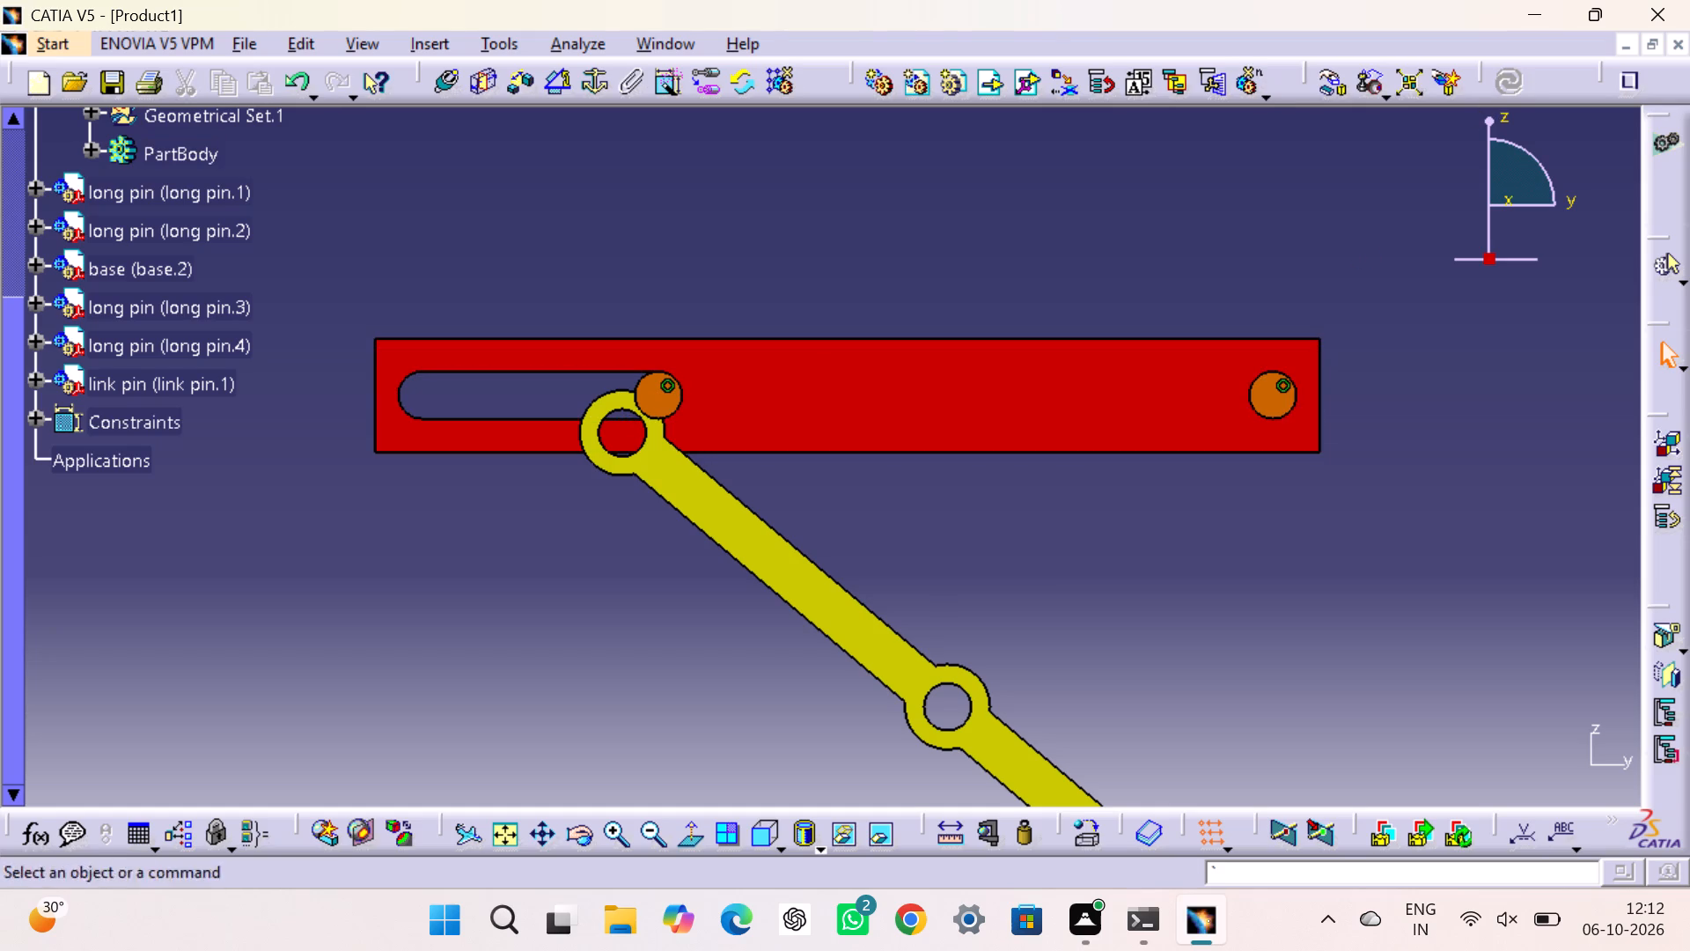
Rotate the link about the X axis to bring its upper hole up towards the slot pin, accept the manipulation and update the assembly.
{"action": "middle_click_drag", "start_coordinate": [1104, 571], "coordinate": [1114, 455]}
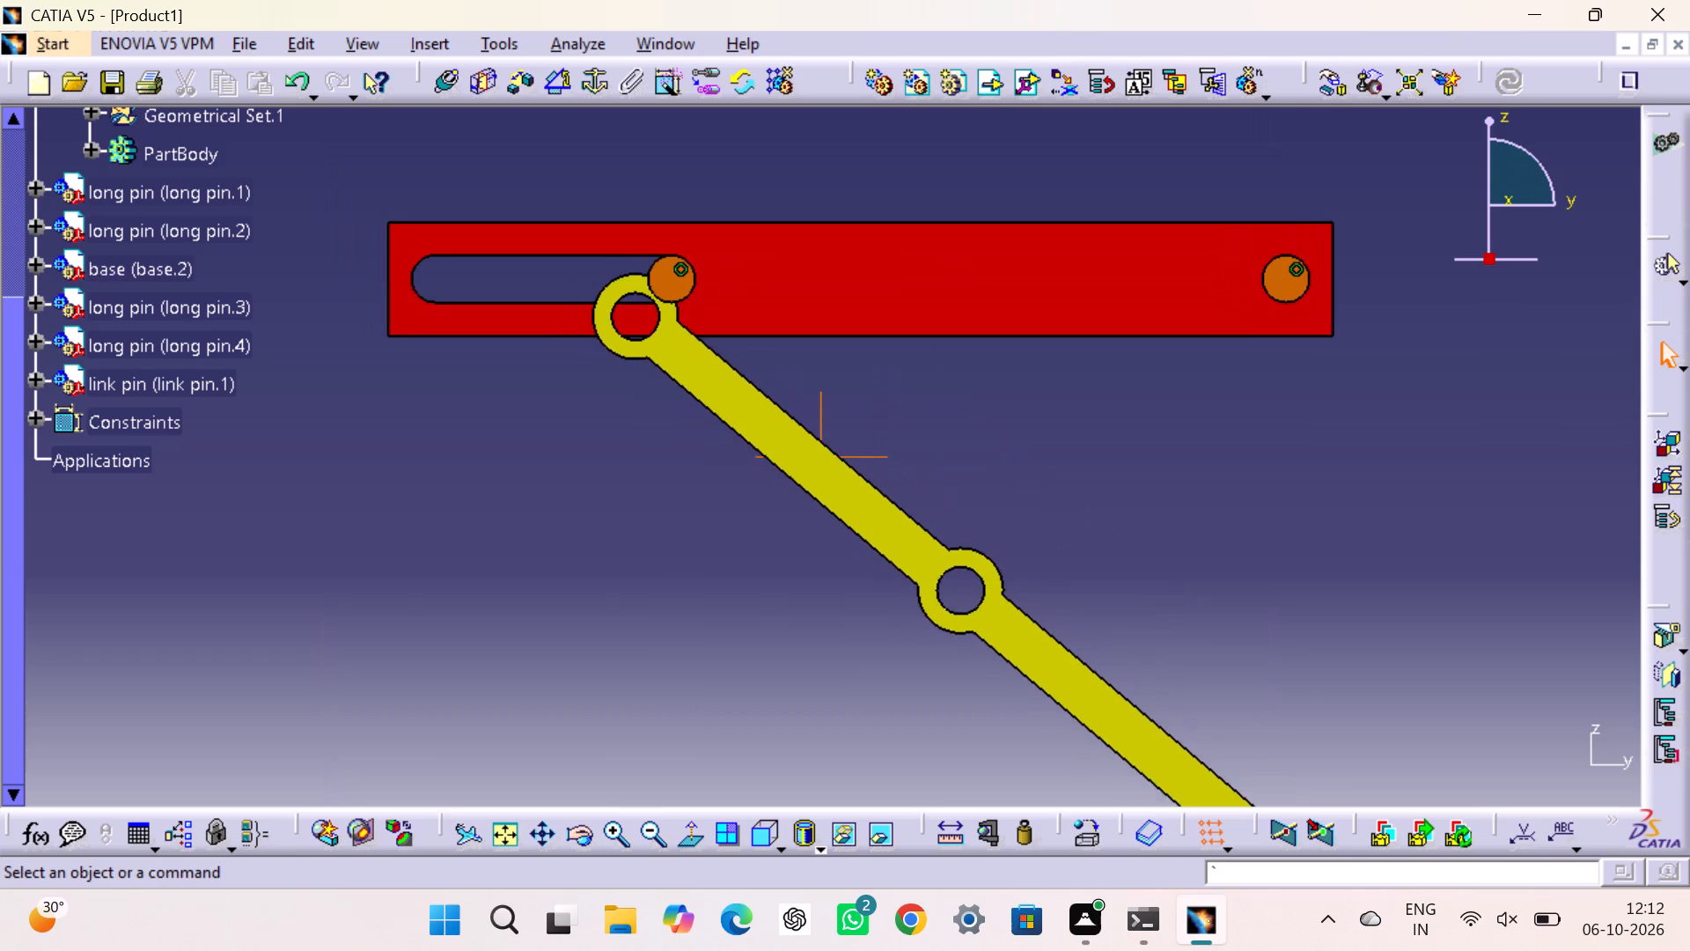
{"action": "middle_click_drag", "start_coordinate": [1114, 455], "coordinate": [1124, 434]}
{"action": "left_click", "coordinate": [1316, 86]}
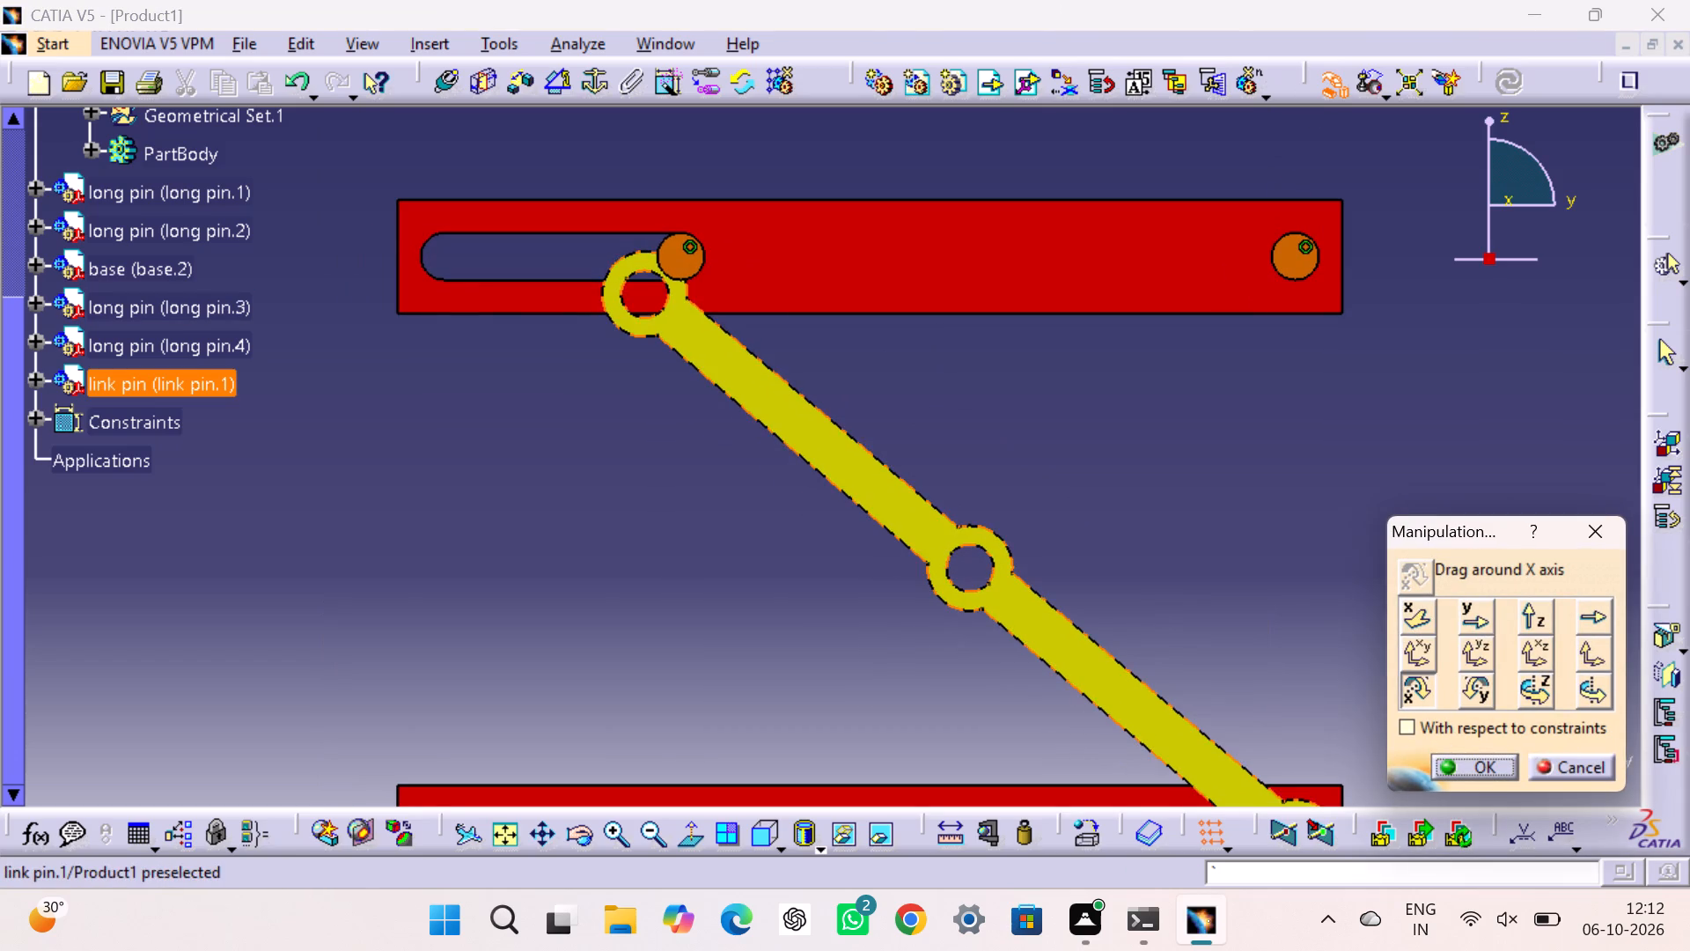
{"action": "left_click_drag", "start_coordinate": [760, 414], "coordinate": [782, 339]}
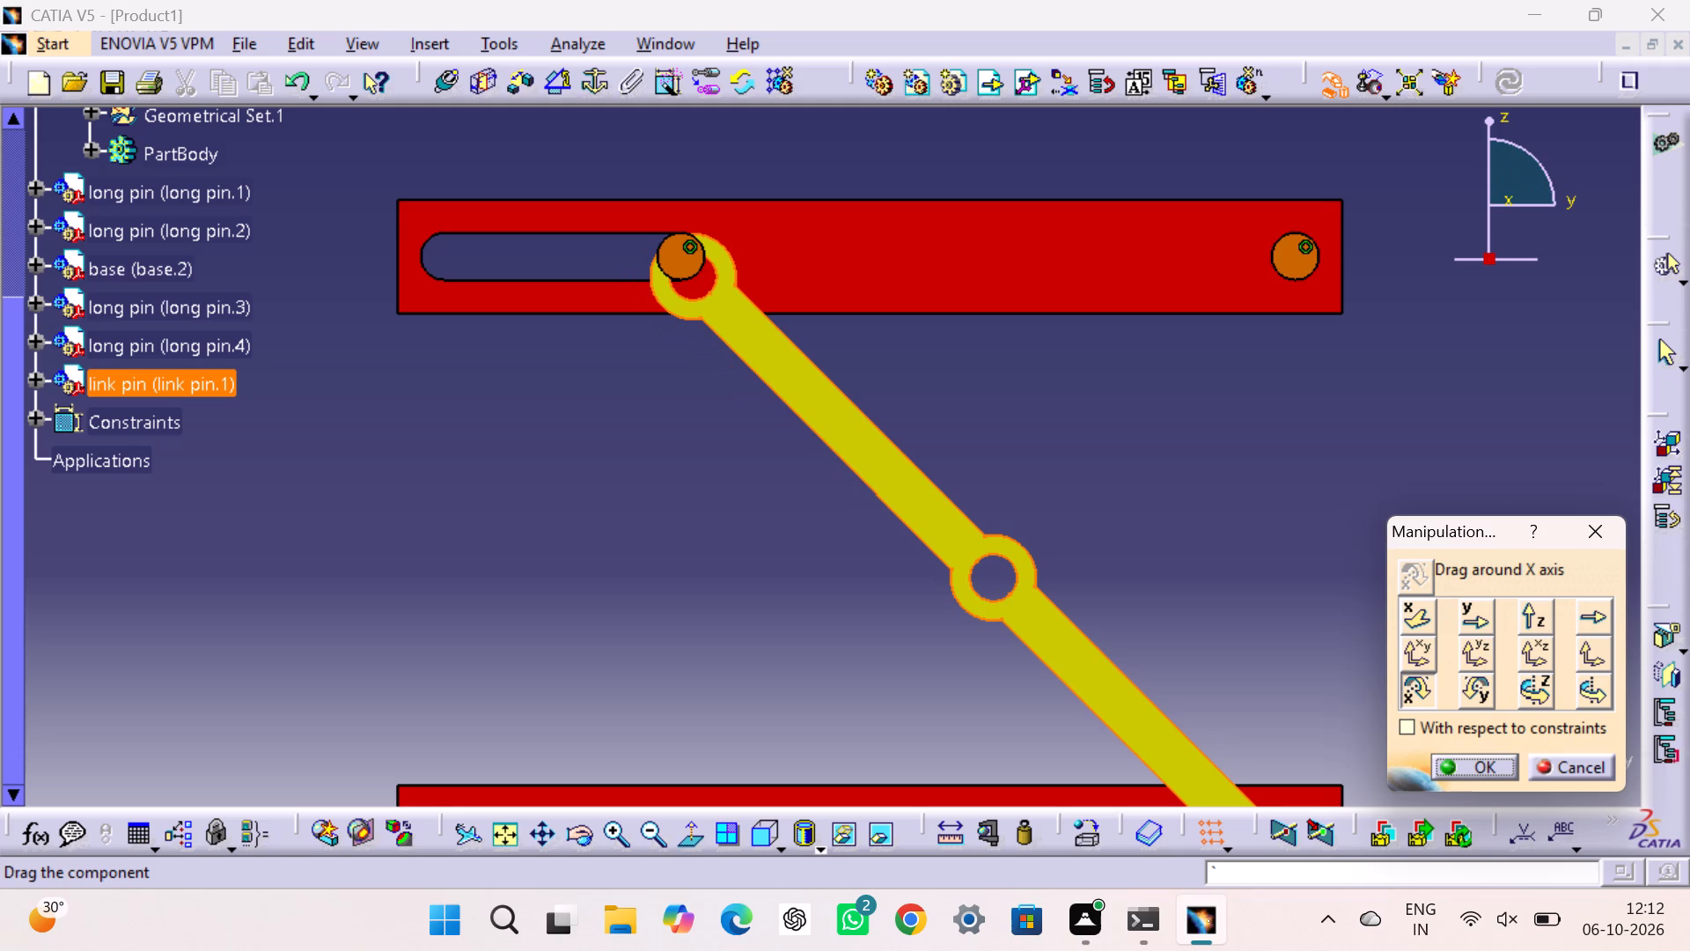
{"action": "left_click_drag", "start_coordinate": [782, 339], "coordinate": [783, 337]}
{"action": "left_click", "coordinate": [1467, 756]}
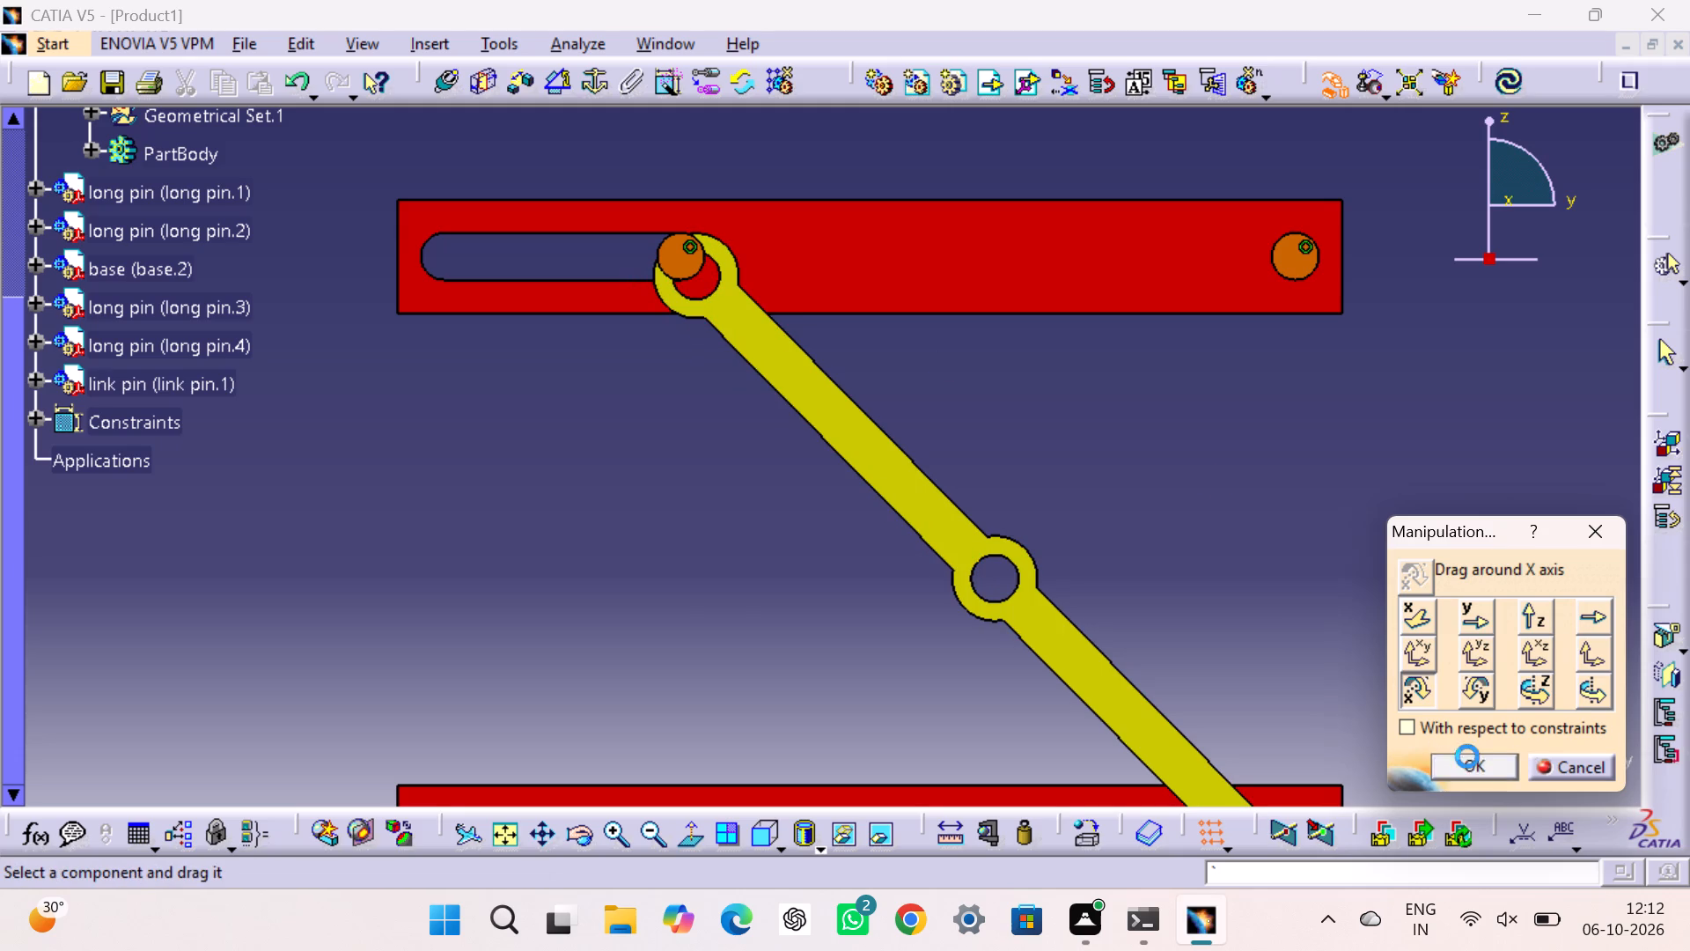
{"action": "left_click", "coordinate": [1511, 77]}
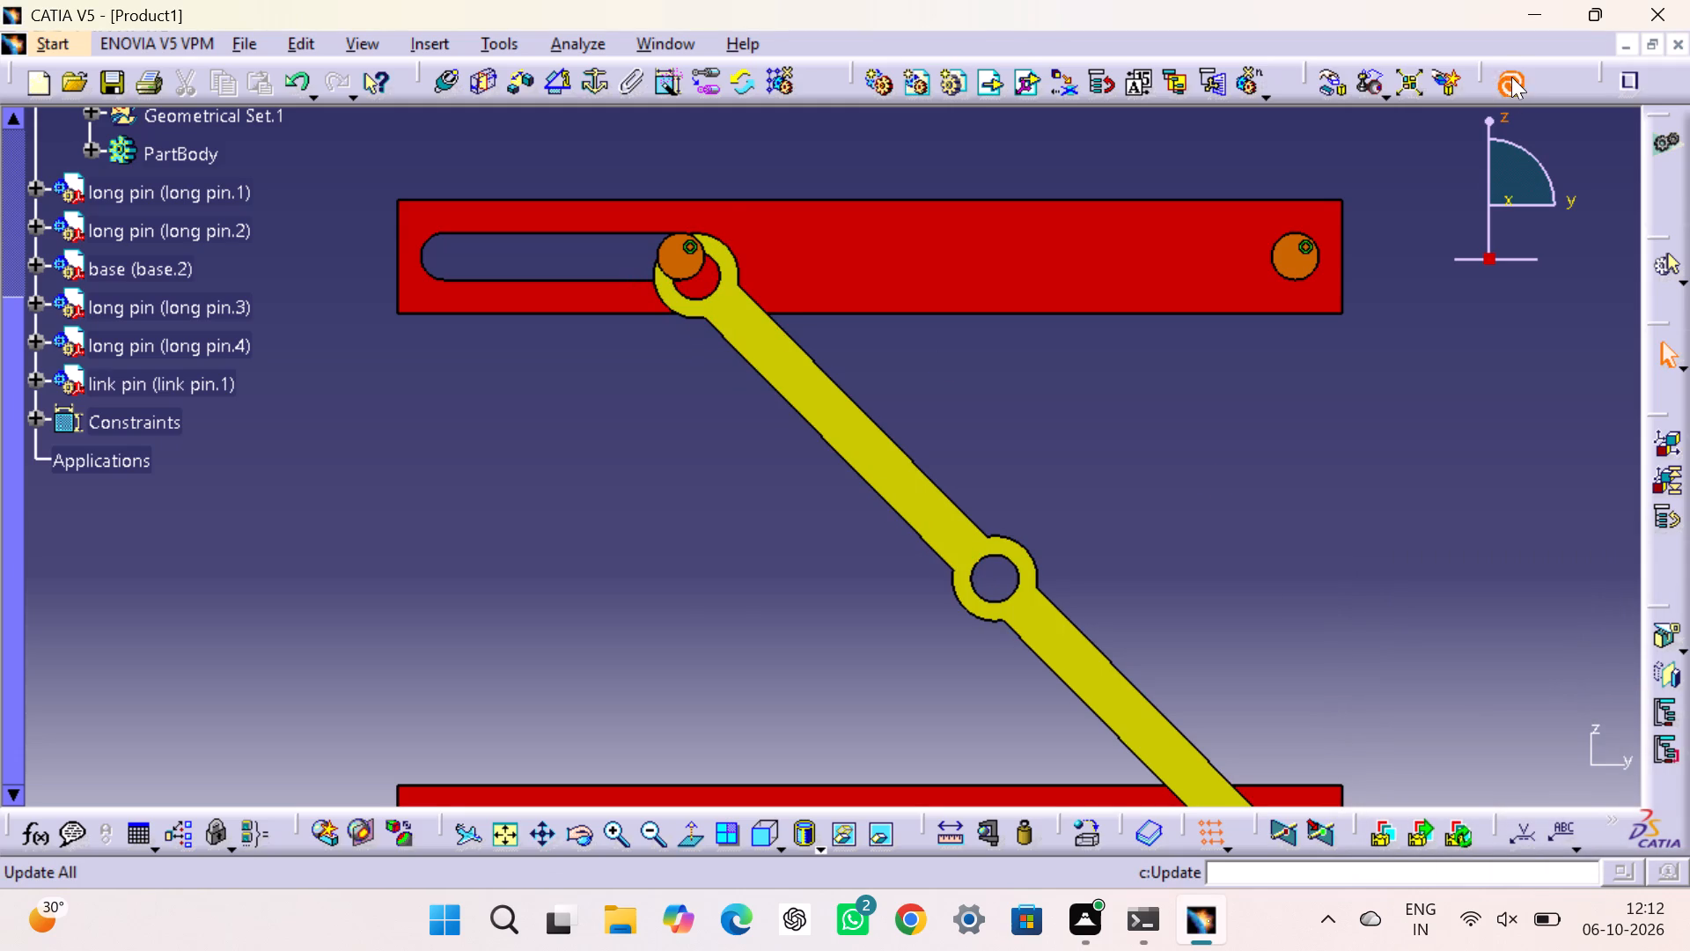
{"action": "left_click", "coordinate": [1352, 468]}
Rotate the link back about the X axis in small moves, updating after each, until its upper hole surrounds the slot pin.
{"action": "middle_click_drag", "start_coordinate": [1331, 347], "coordinate": [1317, 276]}
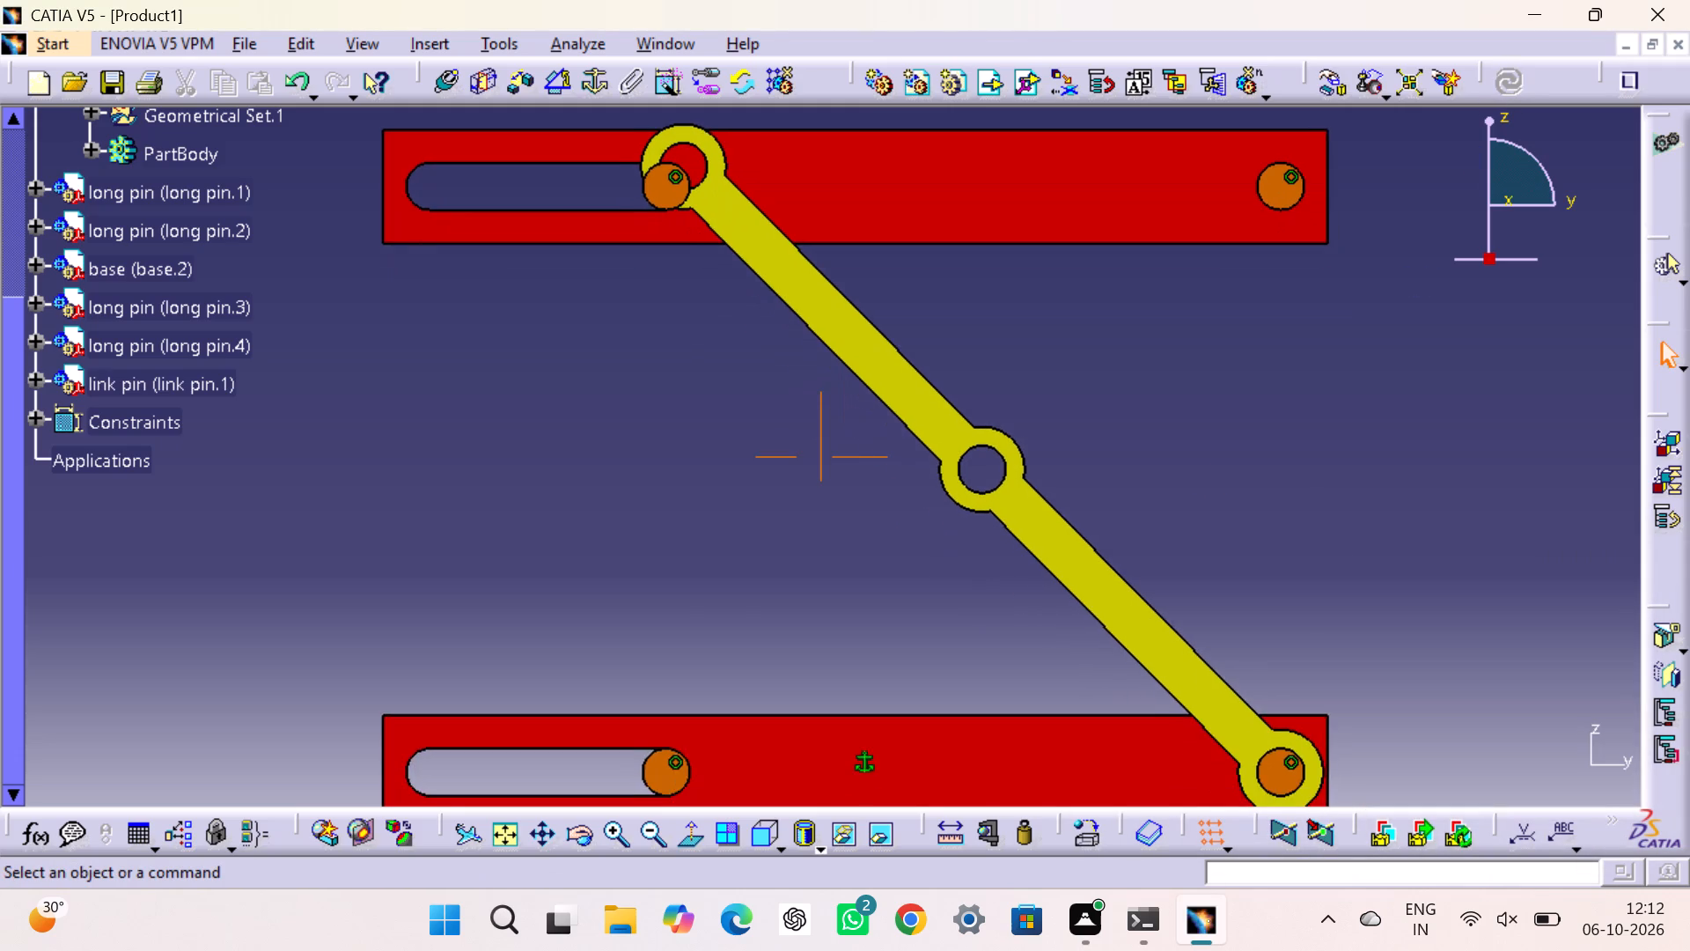
{"action": "middle_click_drag", "start_coordinate": [1317, 276], "coordinate": [1331, 336]}
{"action": "left_click", "coordinate": [1332, 85]}
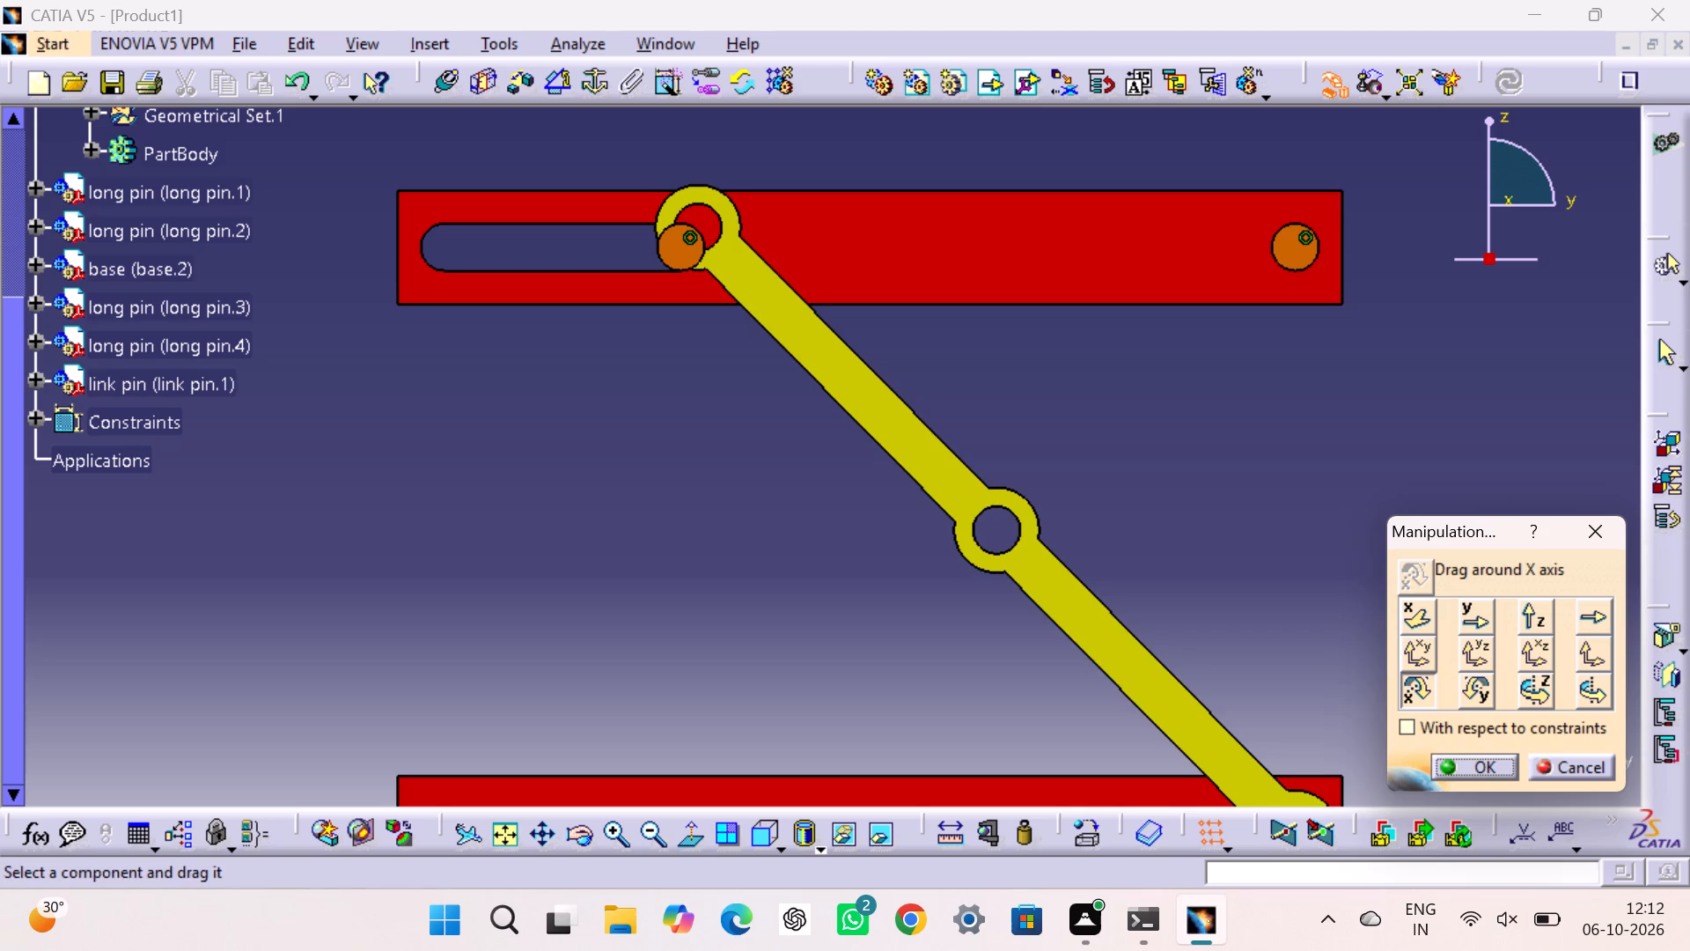
{"action": "left_click_drag", "start_coordinate": [783, 314], "coordinate": [797, 378]}
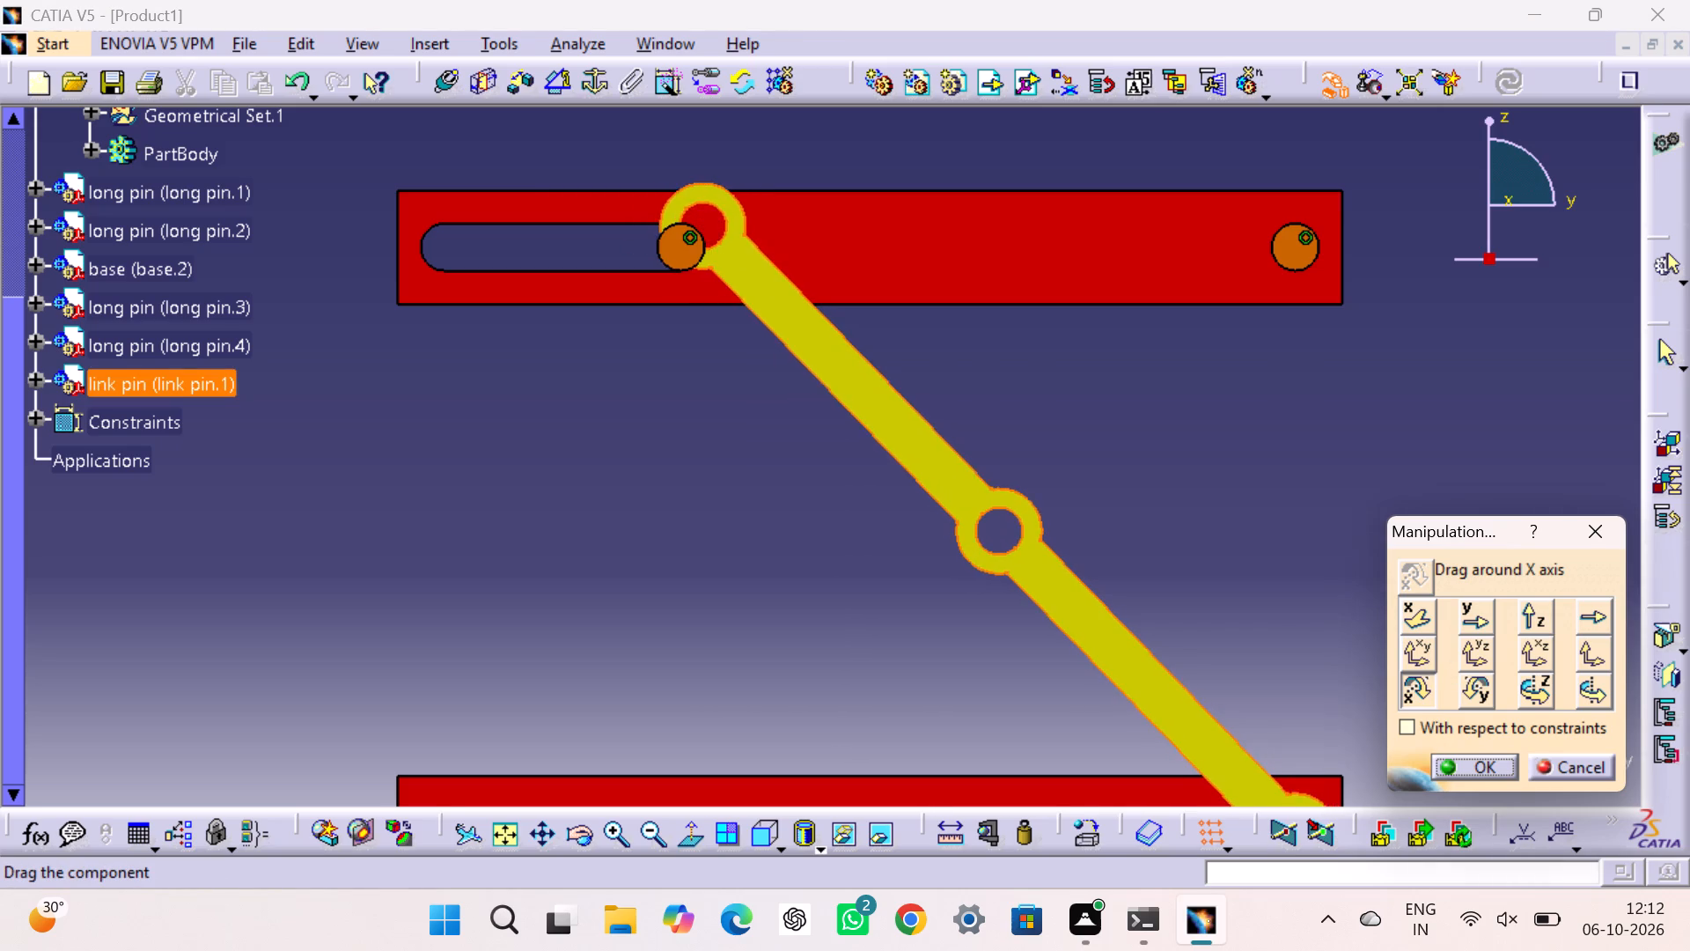
{"action": "left_click_drag", "start_coordinate": [797, 378], "coordinate": [790, 450]}
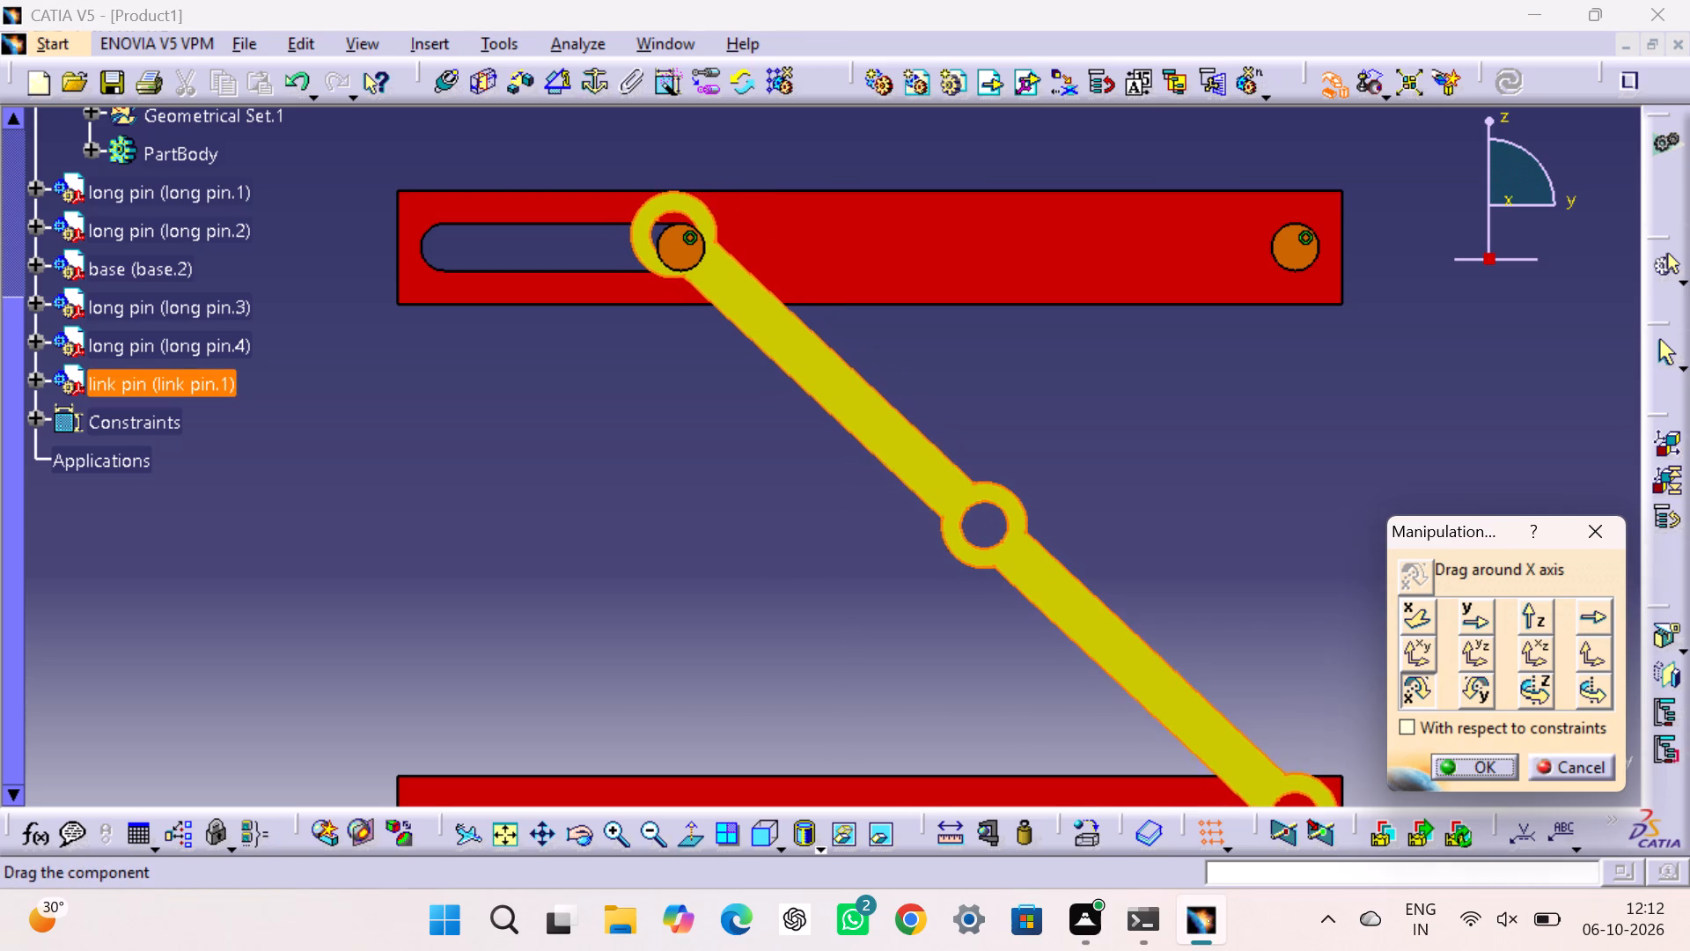
{"action": "left_click_drag", "start_coordinate": [790, 450], "coordinate": [790, 451]}
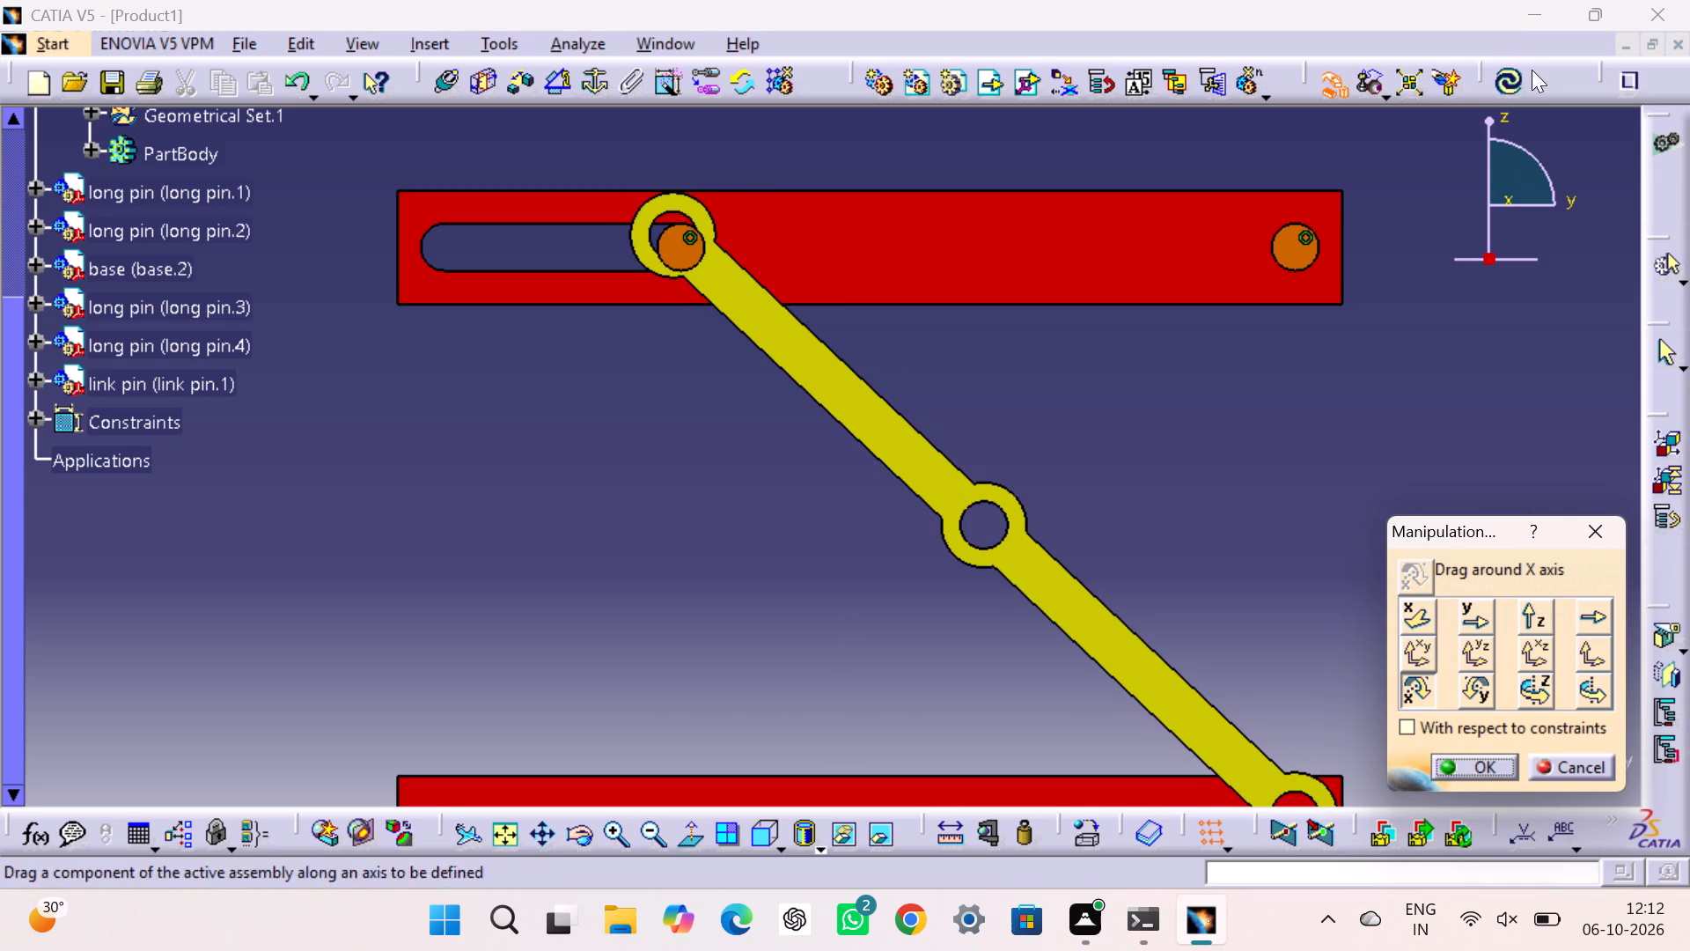
{"action": "left_click", "coordinate": [1509, 75]}
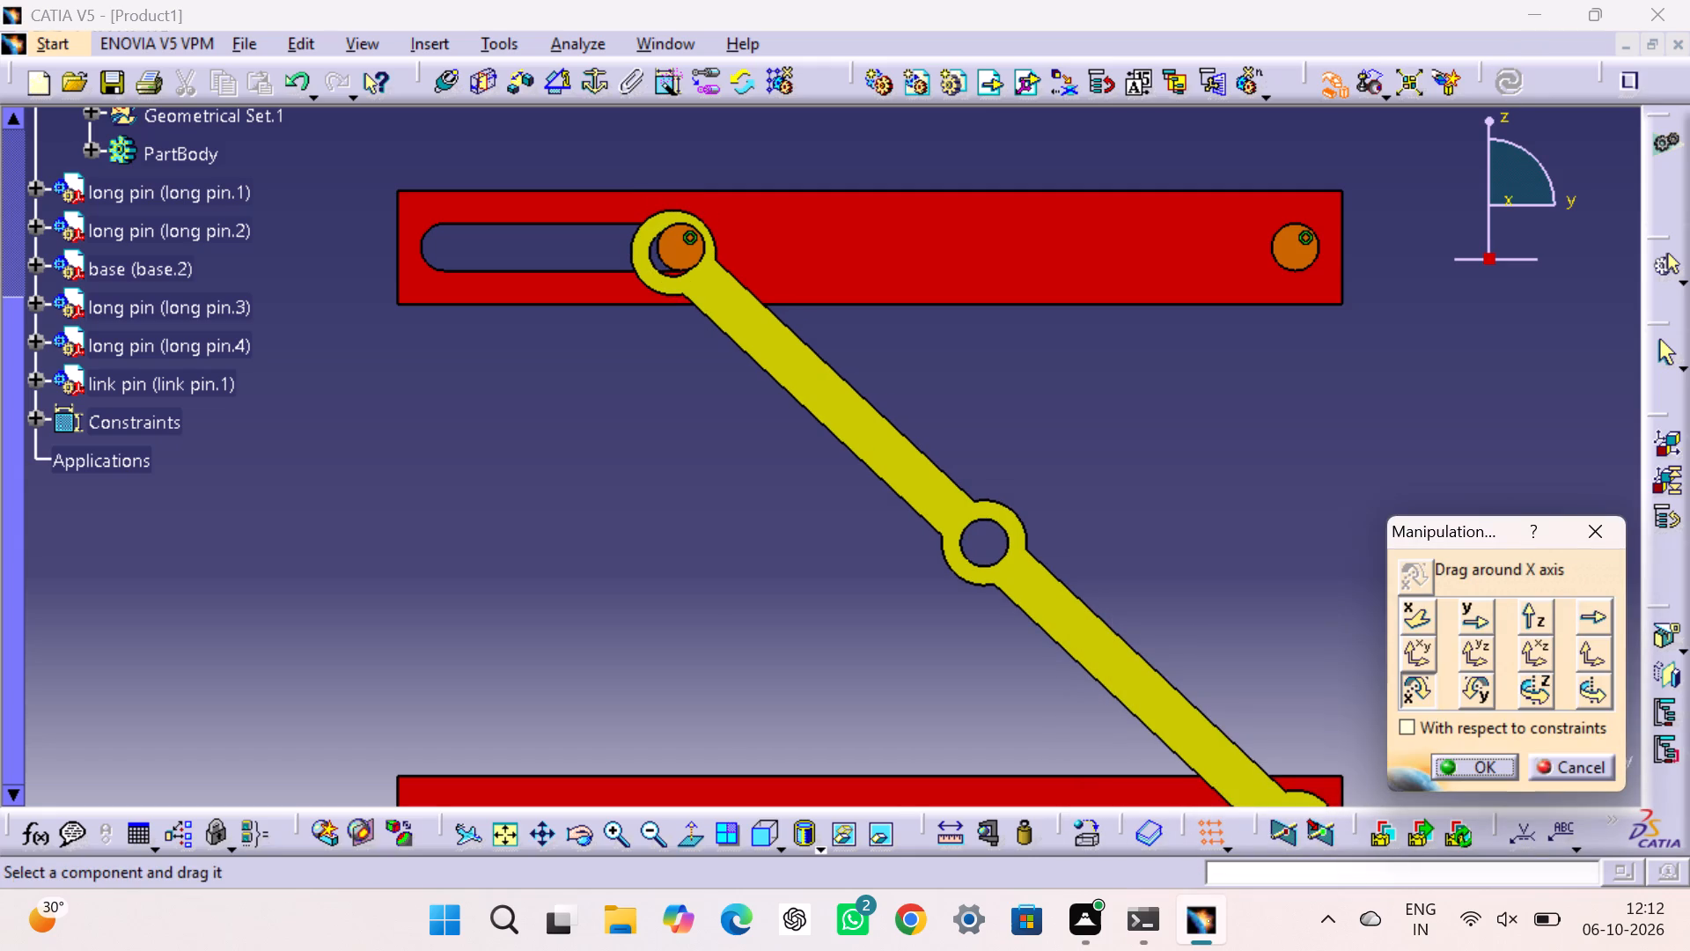
{"action": "middle_click_drag", "start_coordinate": [1327, 353], "coordinate": [1348, 269]}
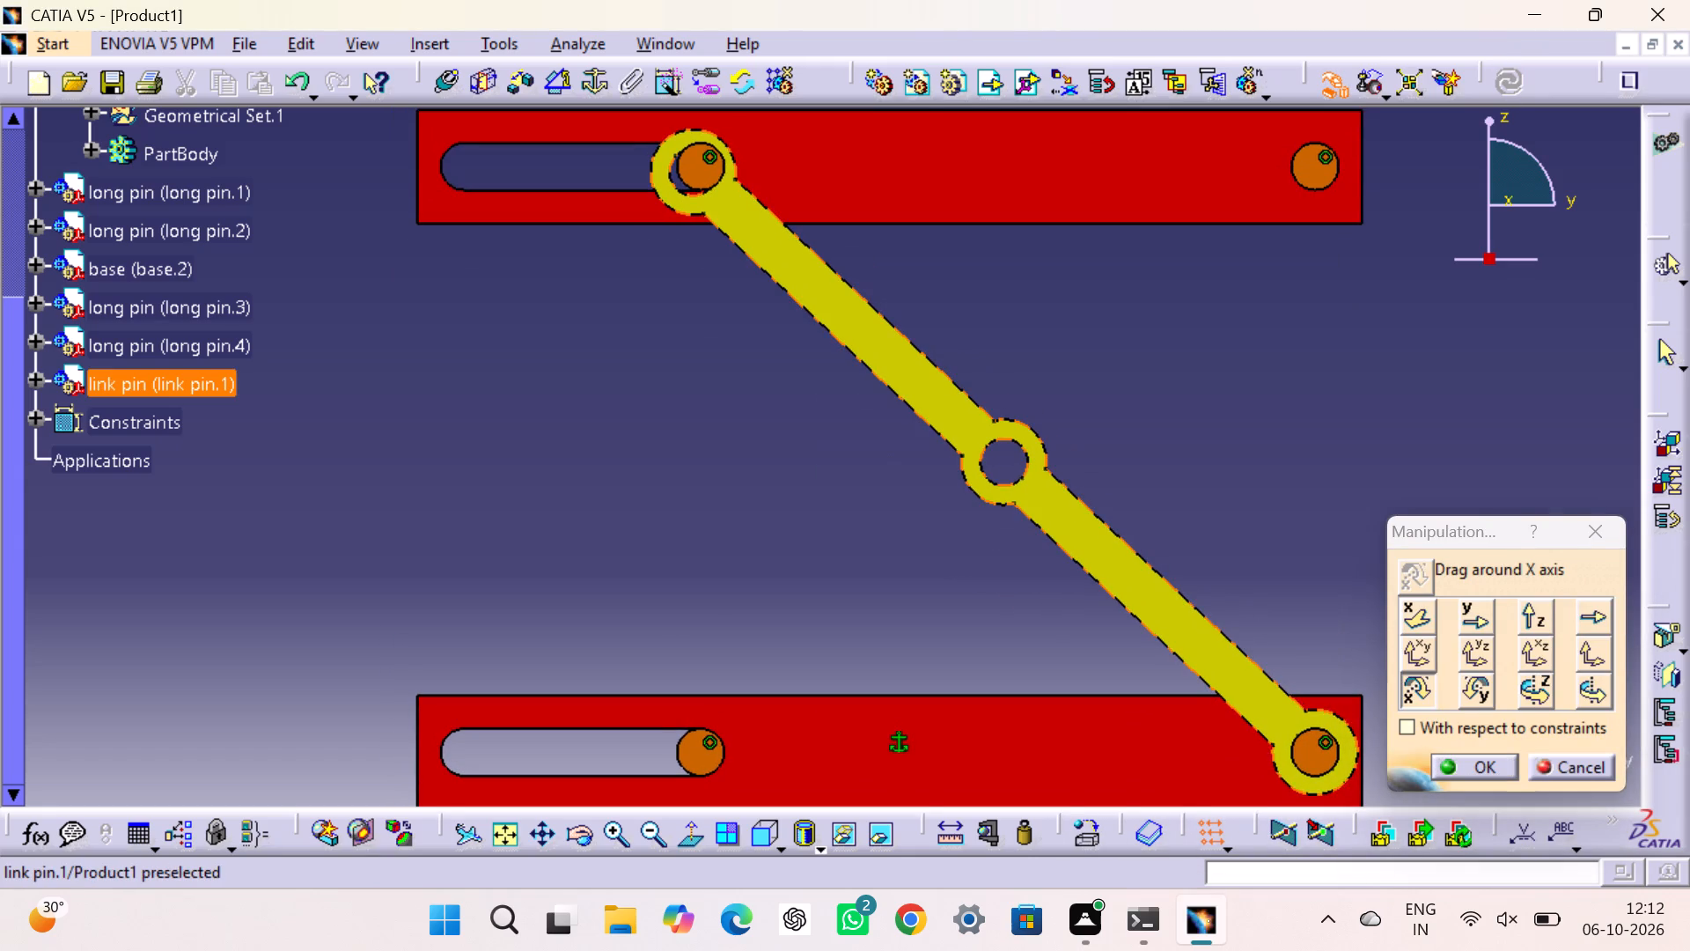
{"action": "left_click", "coordinate": [852, 313]}
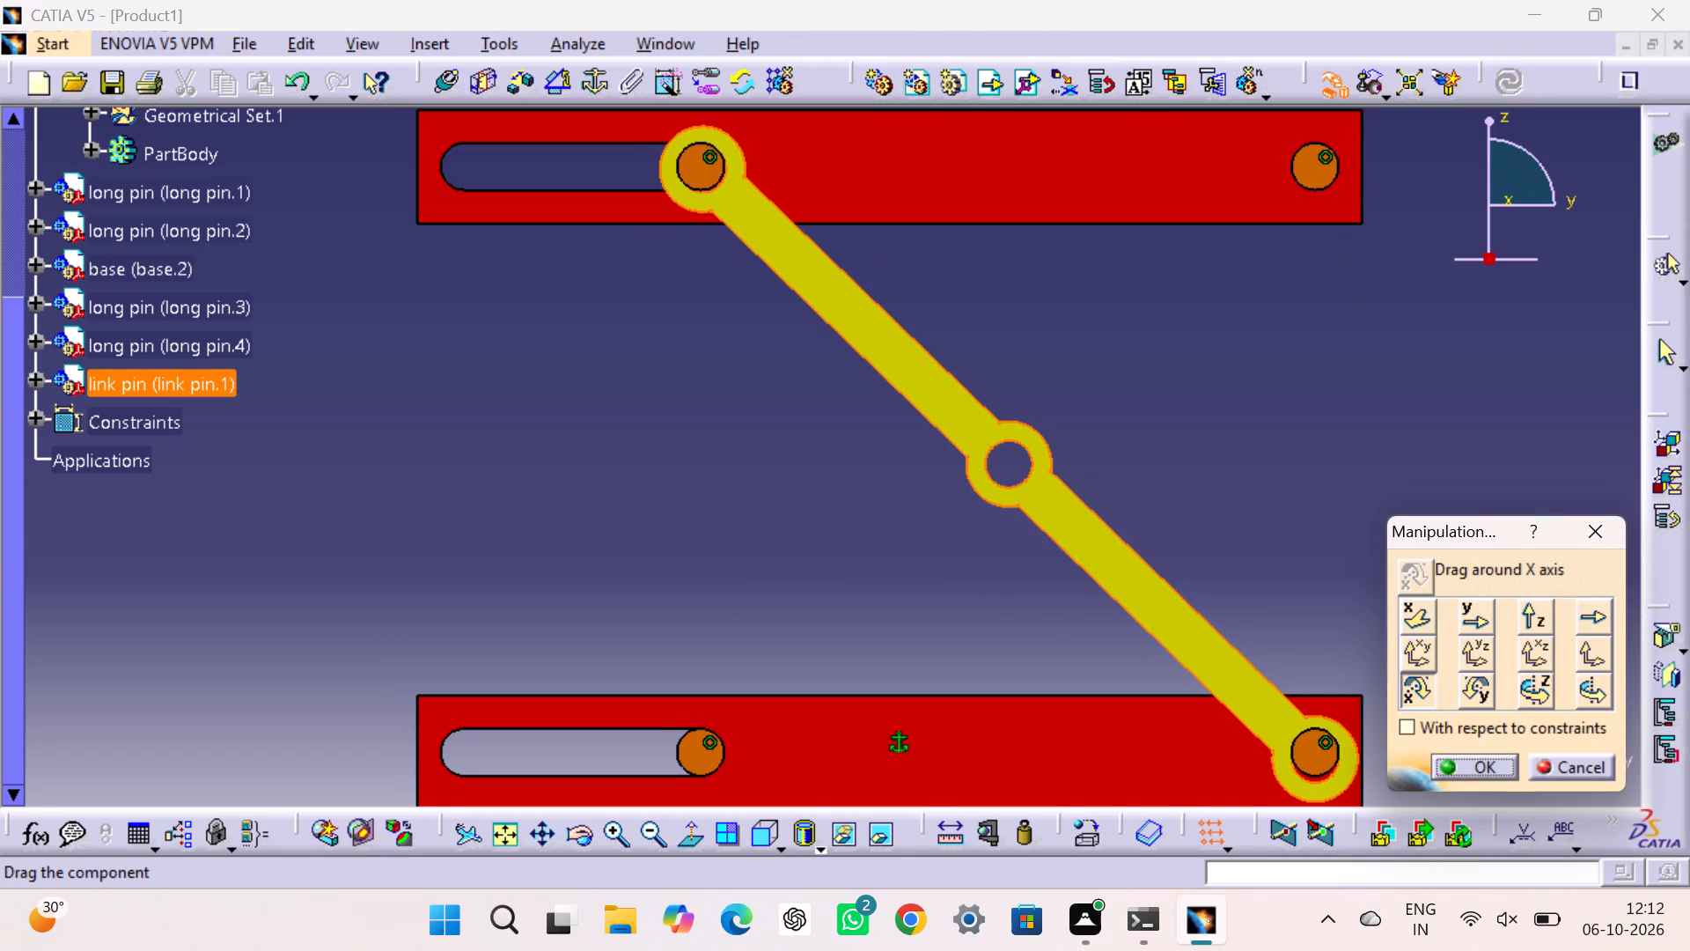
{"action": "left_click", "coordinate": [1501, 80]}
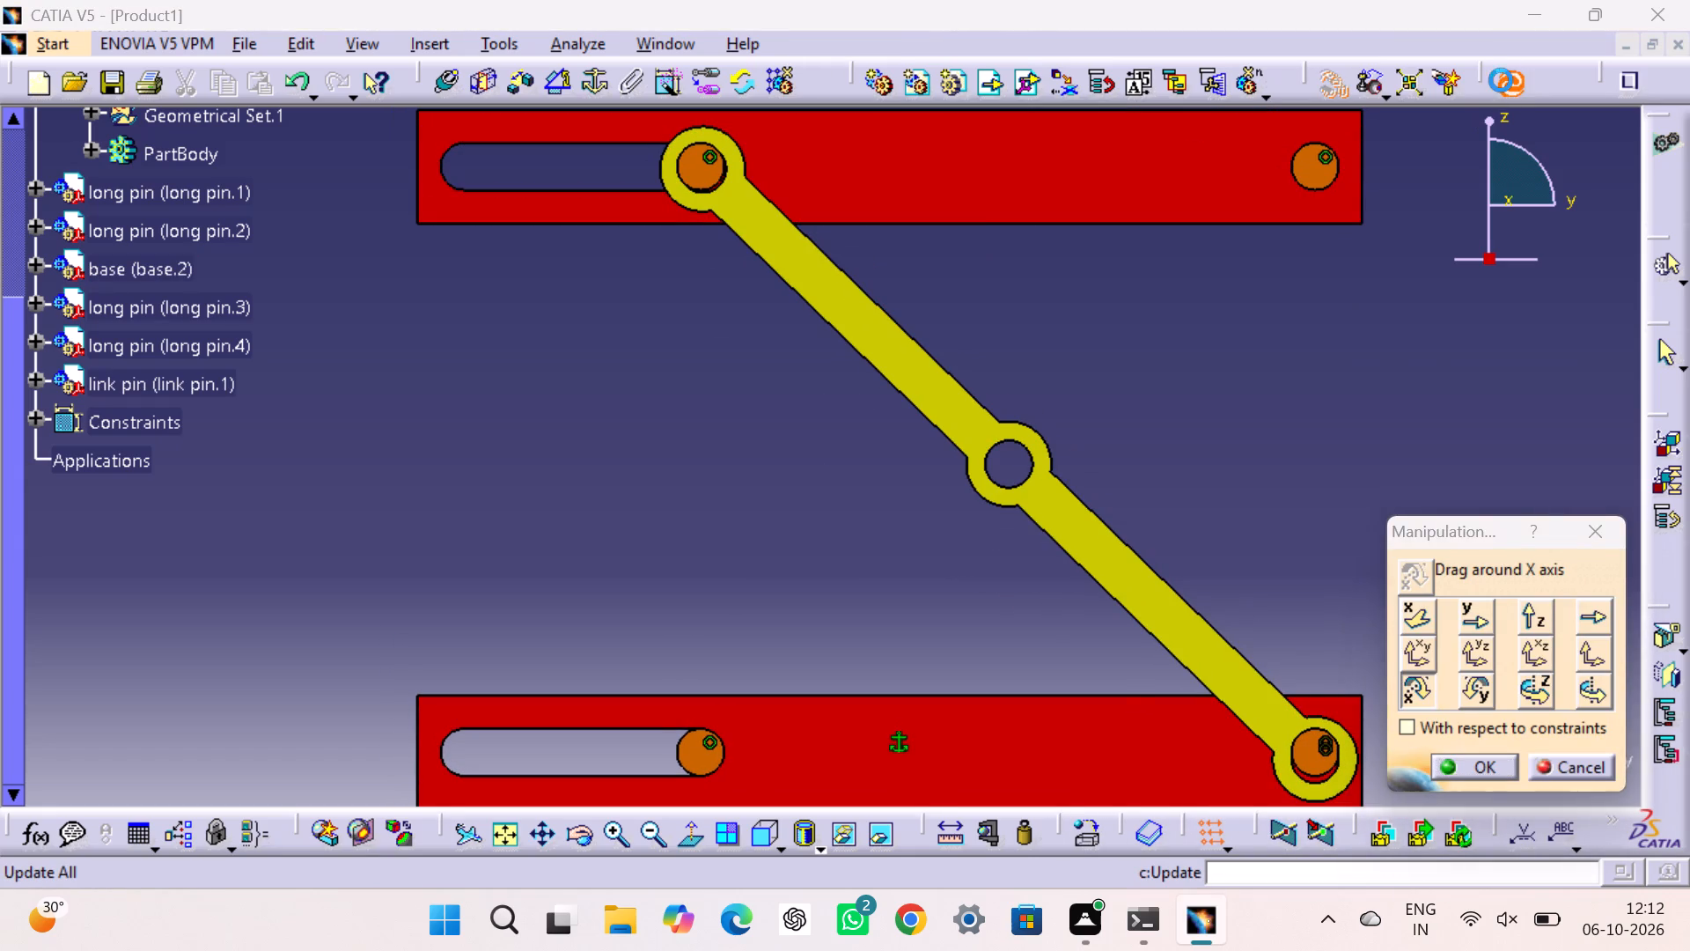
{"action": "left_click", "coordinate": [1333, 319]}
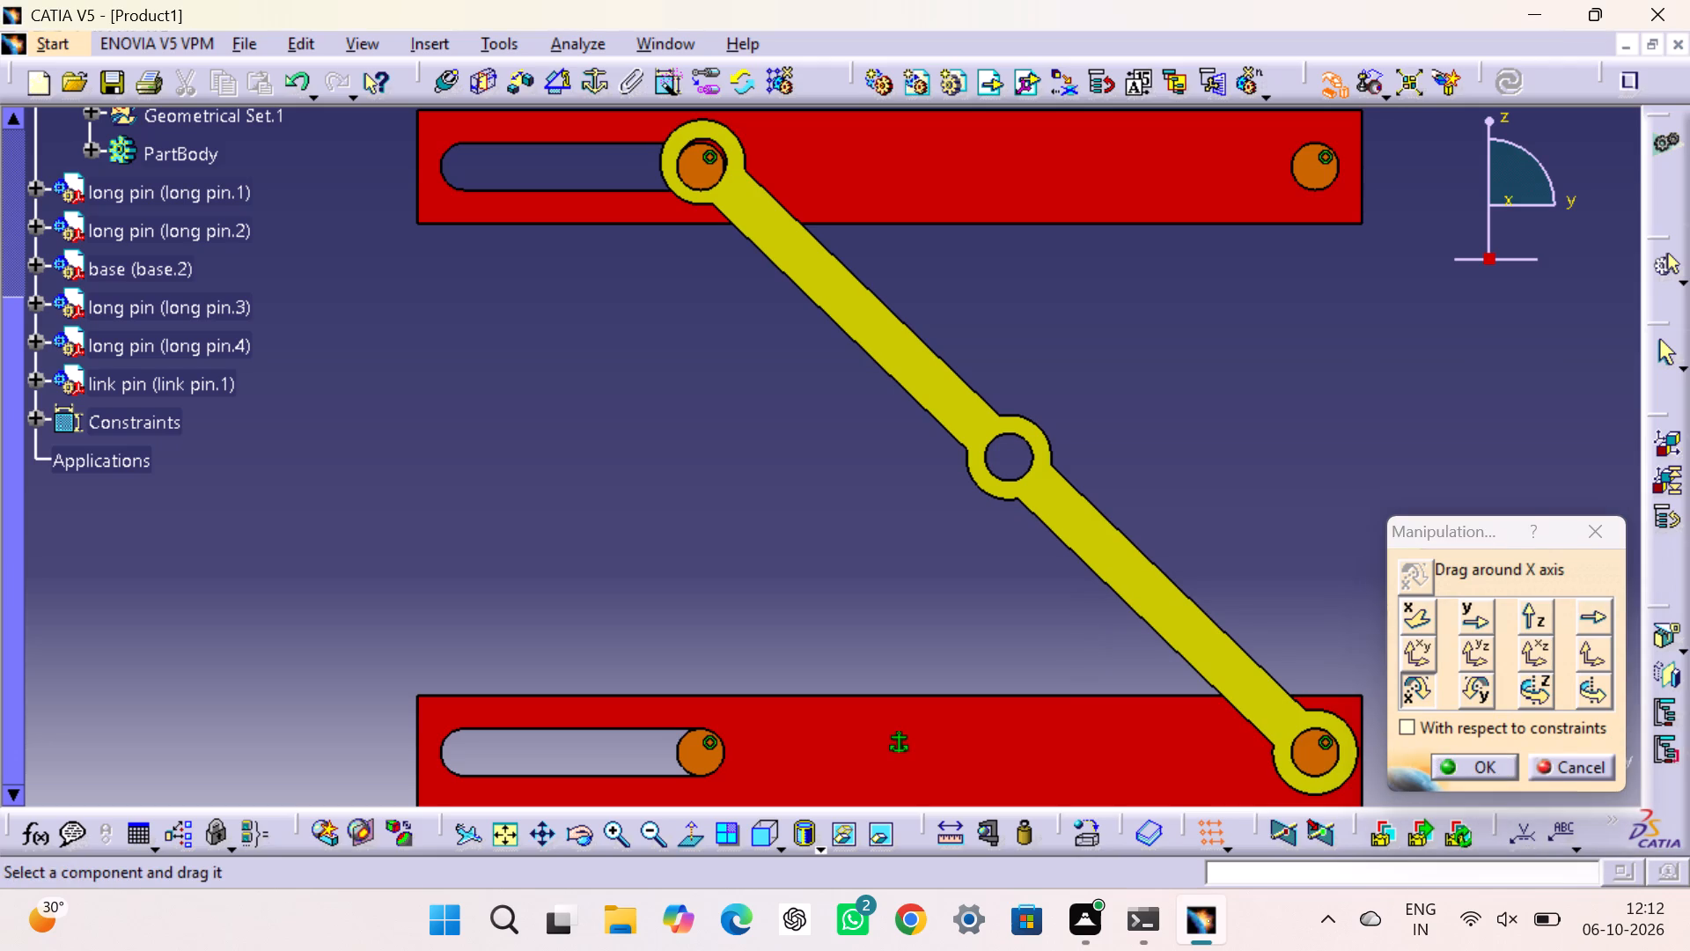
Fine-tune the link's rotation about the X axis to centre its upper hole on the slot pin, and update the assembly.
{"action": "middle_click_drag", "start_coordinate": [680, 302], "coordinate": [688, 432]}
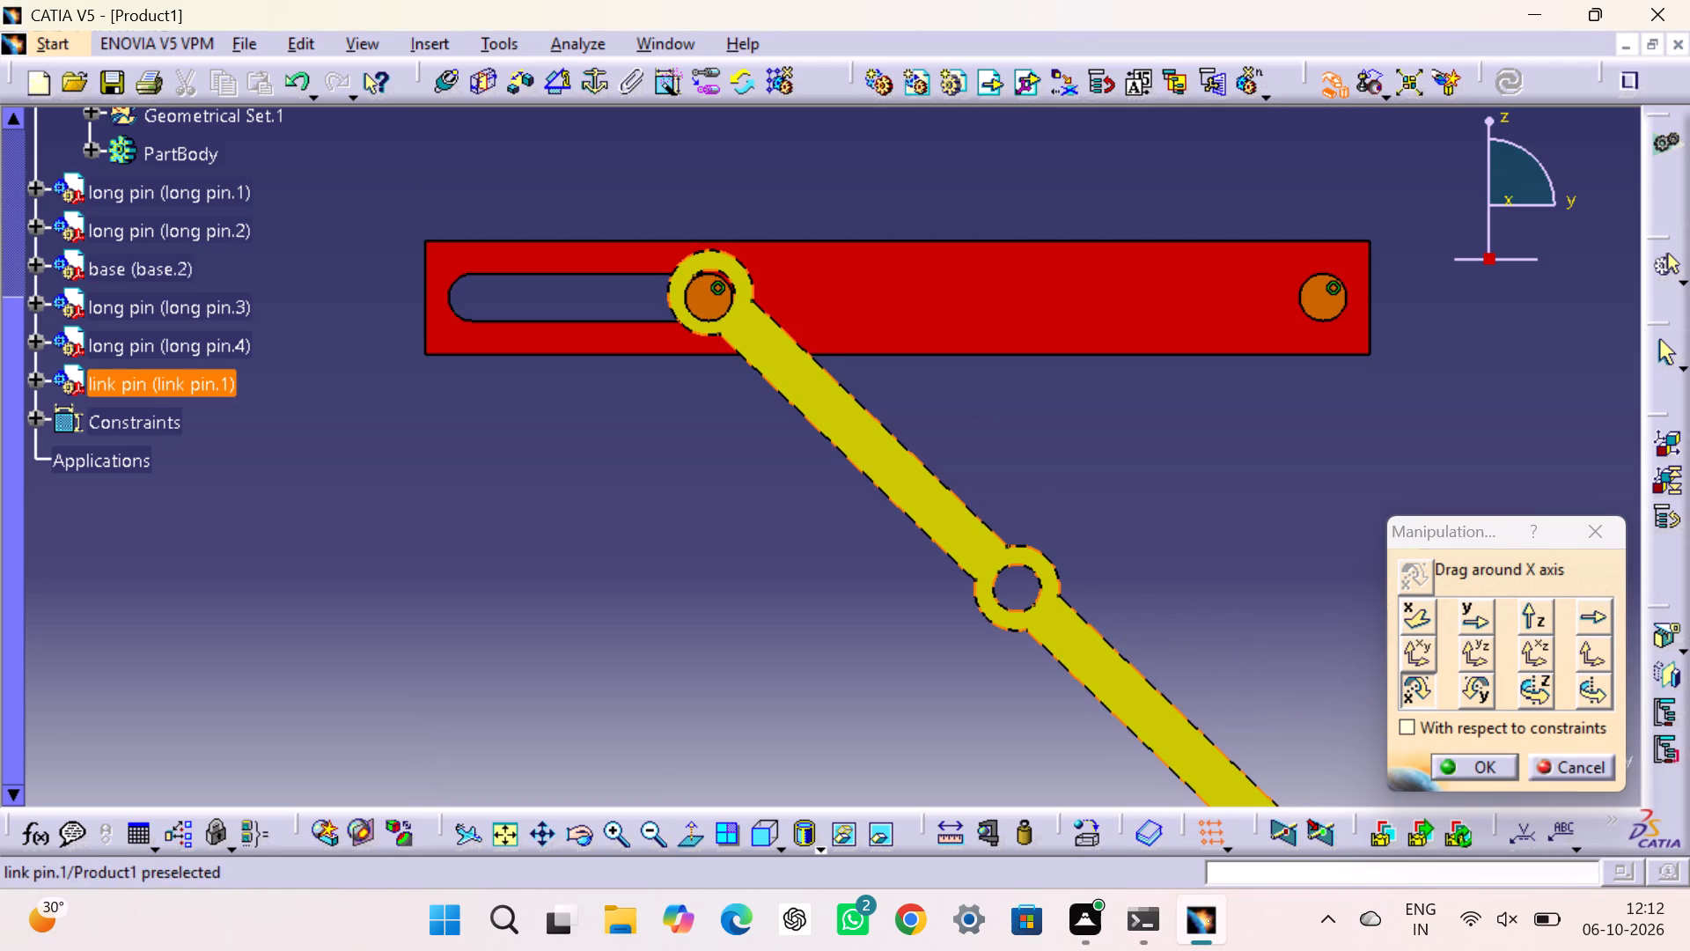
{"action": "left_click_drag", "start_coordinate": [810, 372], "coordinate": [812, 387]}
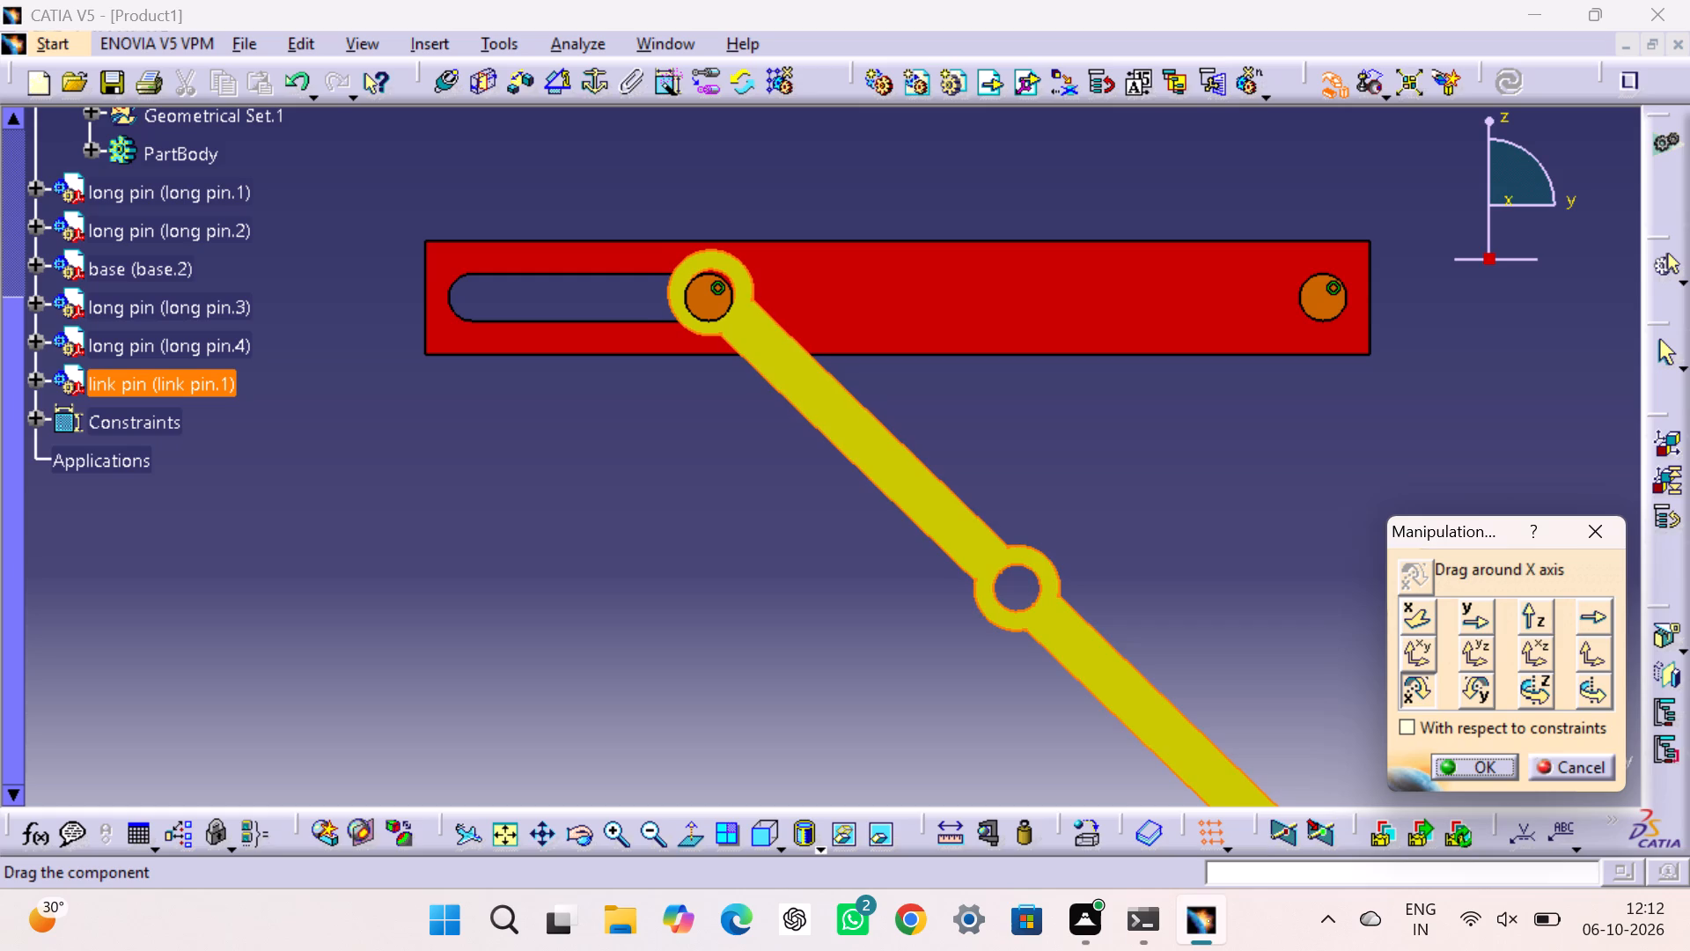
{"action": "left_click_drag", "start_coordinate": [812, 387], "coordinate": [812, 392]}
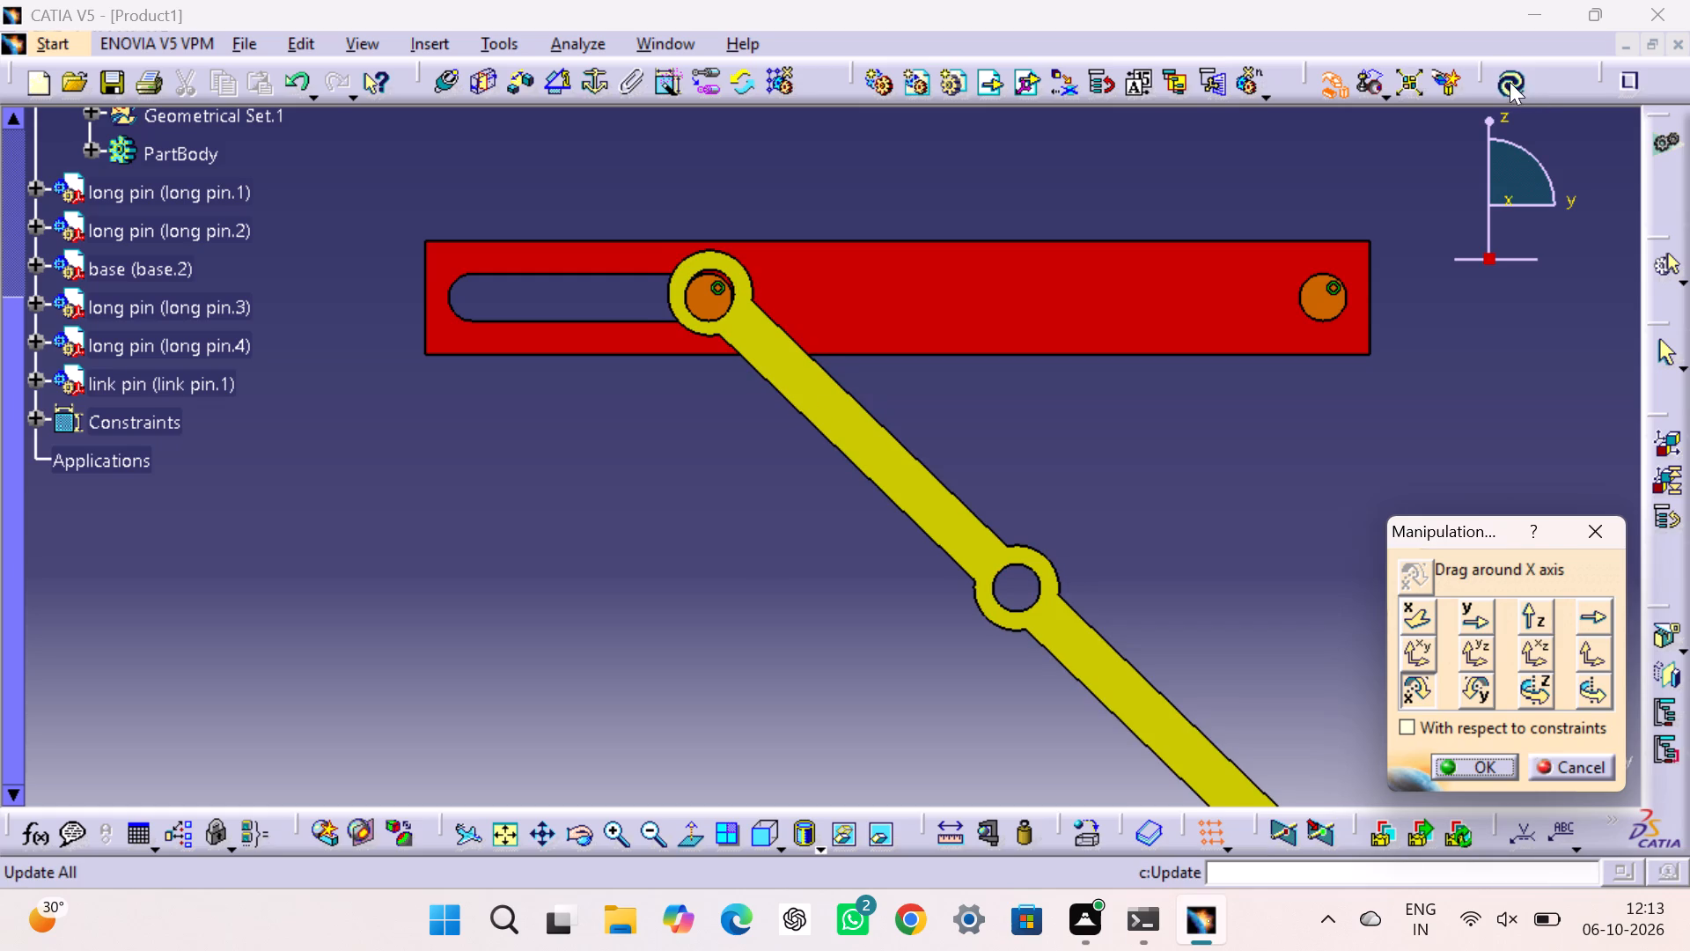
{"action": "left_click", "coordinate": [1510, 82]}
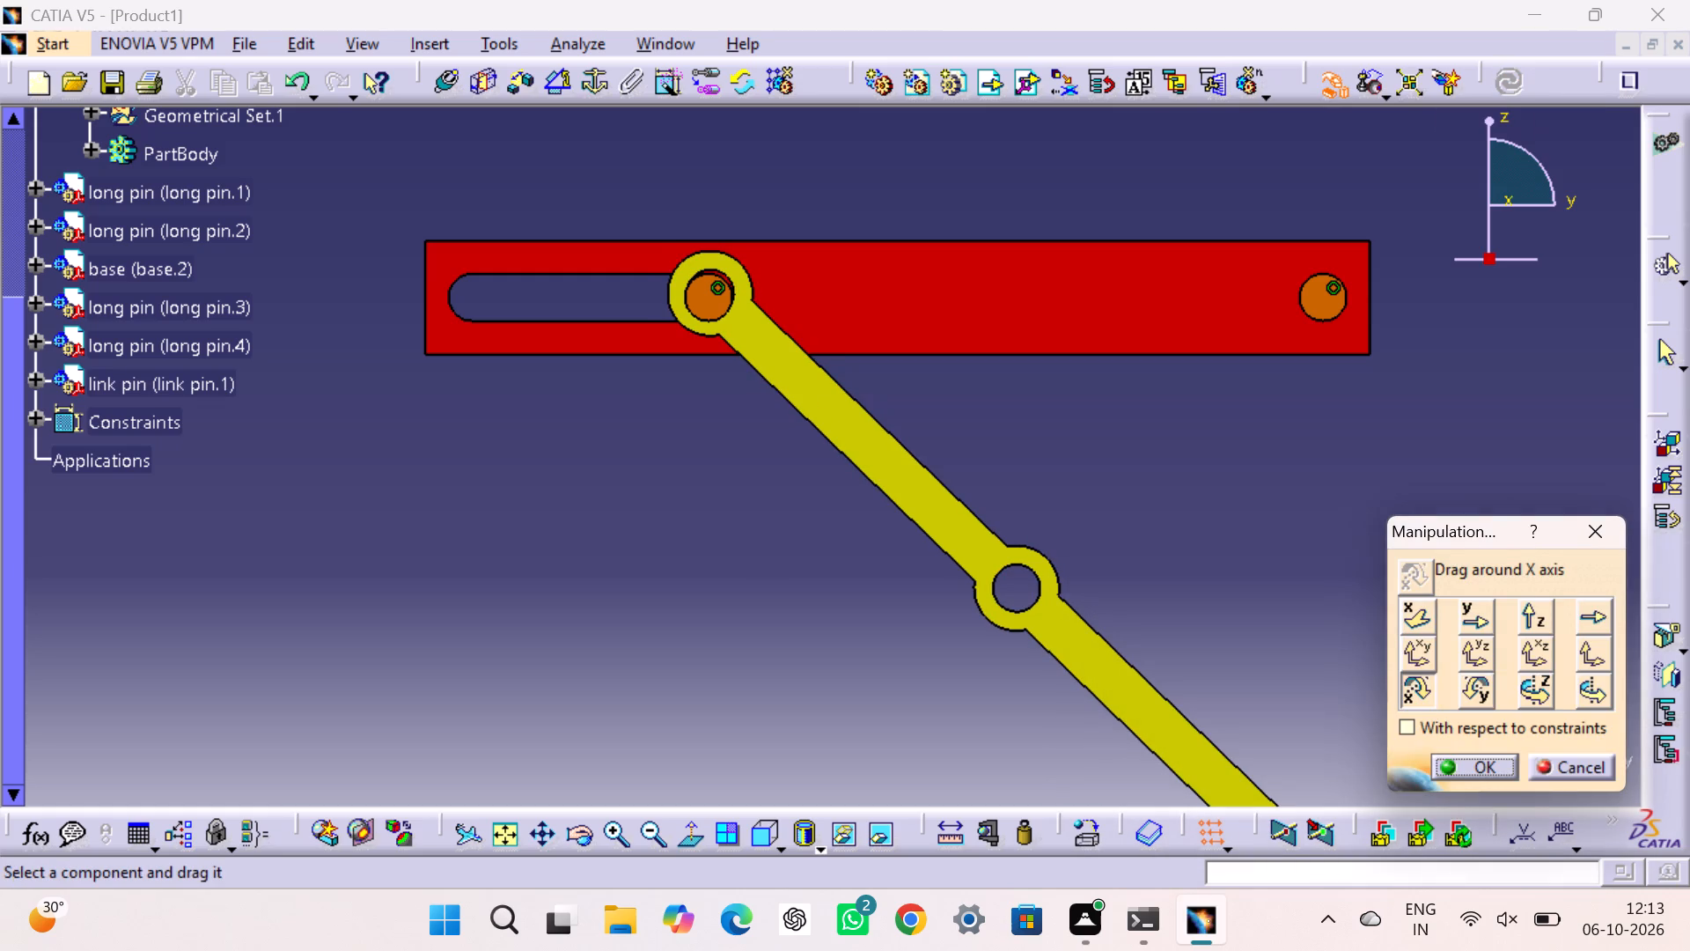
{"action": "left_click", "coordinate": [1167, 469]}
Swing the link about the X axis and back to its upper hole's position over the slot pin, and update the assembly.
{"action": "middle_click_drag", "start_coordinate": [1054, 465], "coordinate": [988, 215]}
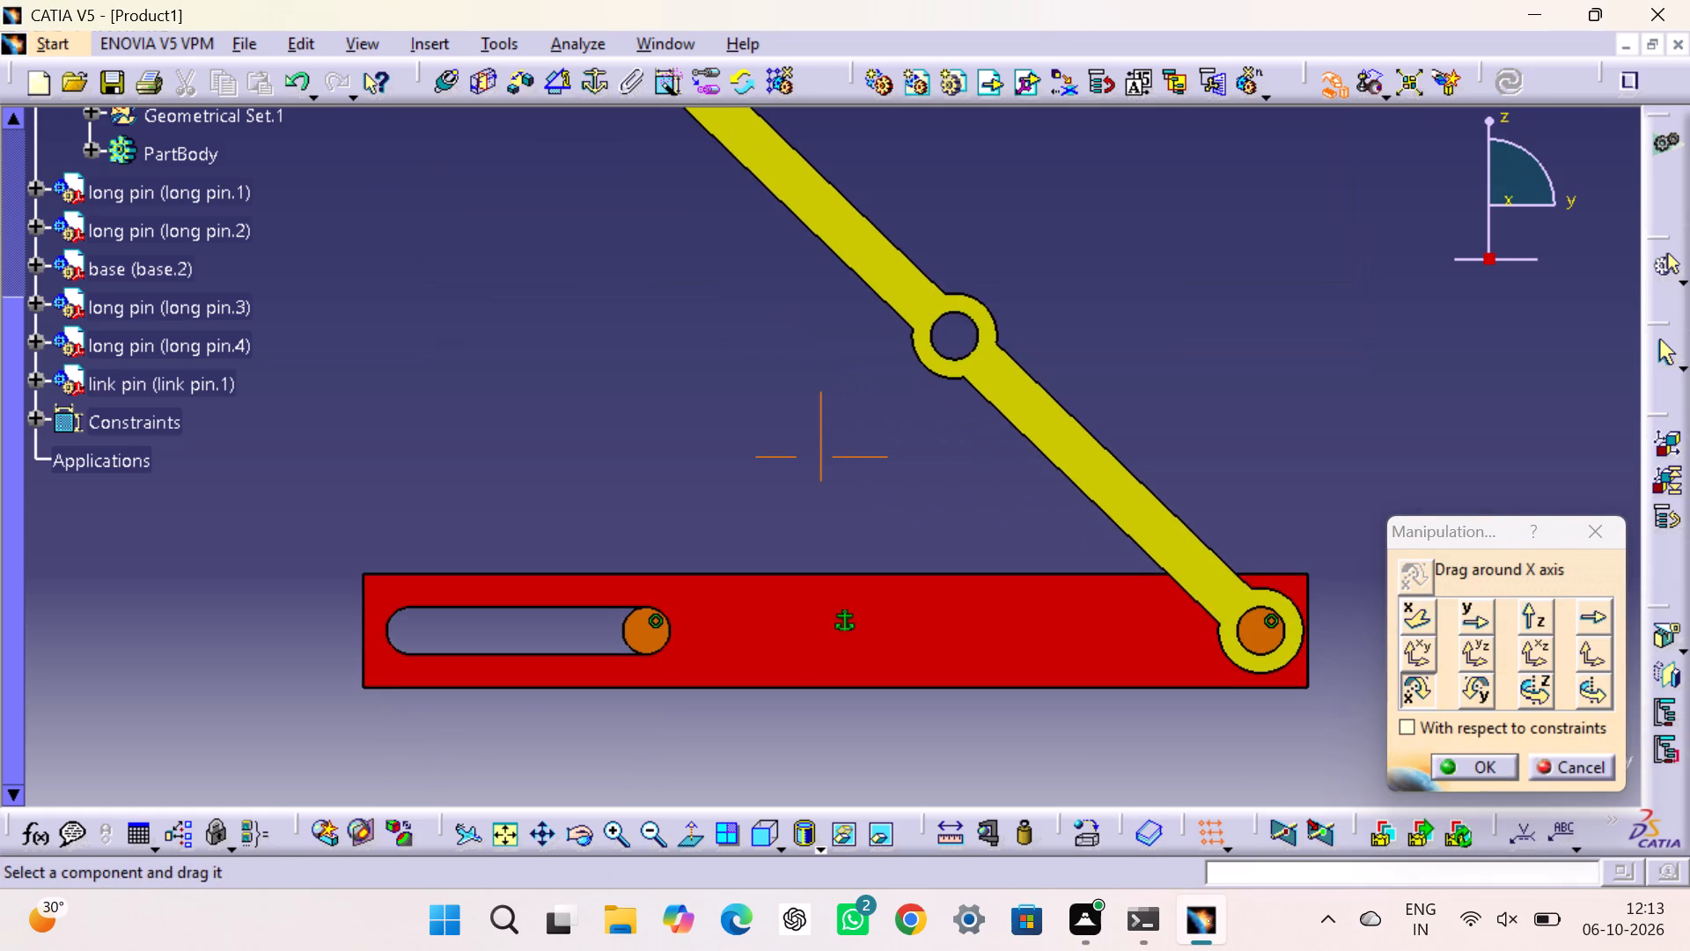
{"action": "middle_click_drag", "start_coordinate": [988, 215], "coordinate": [1073, 397]}
{"action": "middle_click_drag", "start_coordinate": [807, 282], "coordinate": [844, 461]}
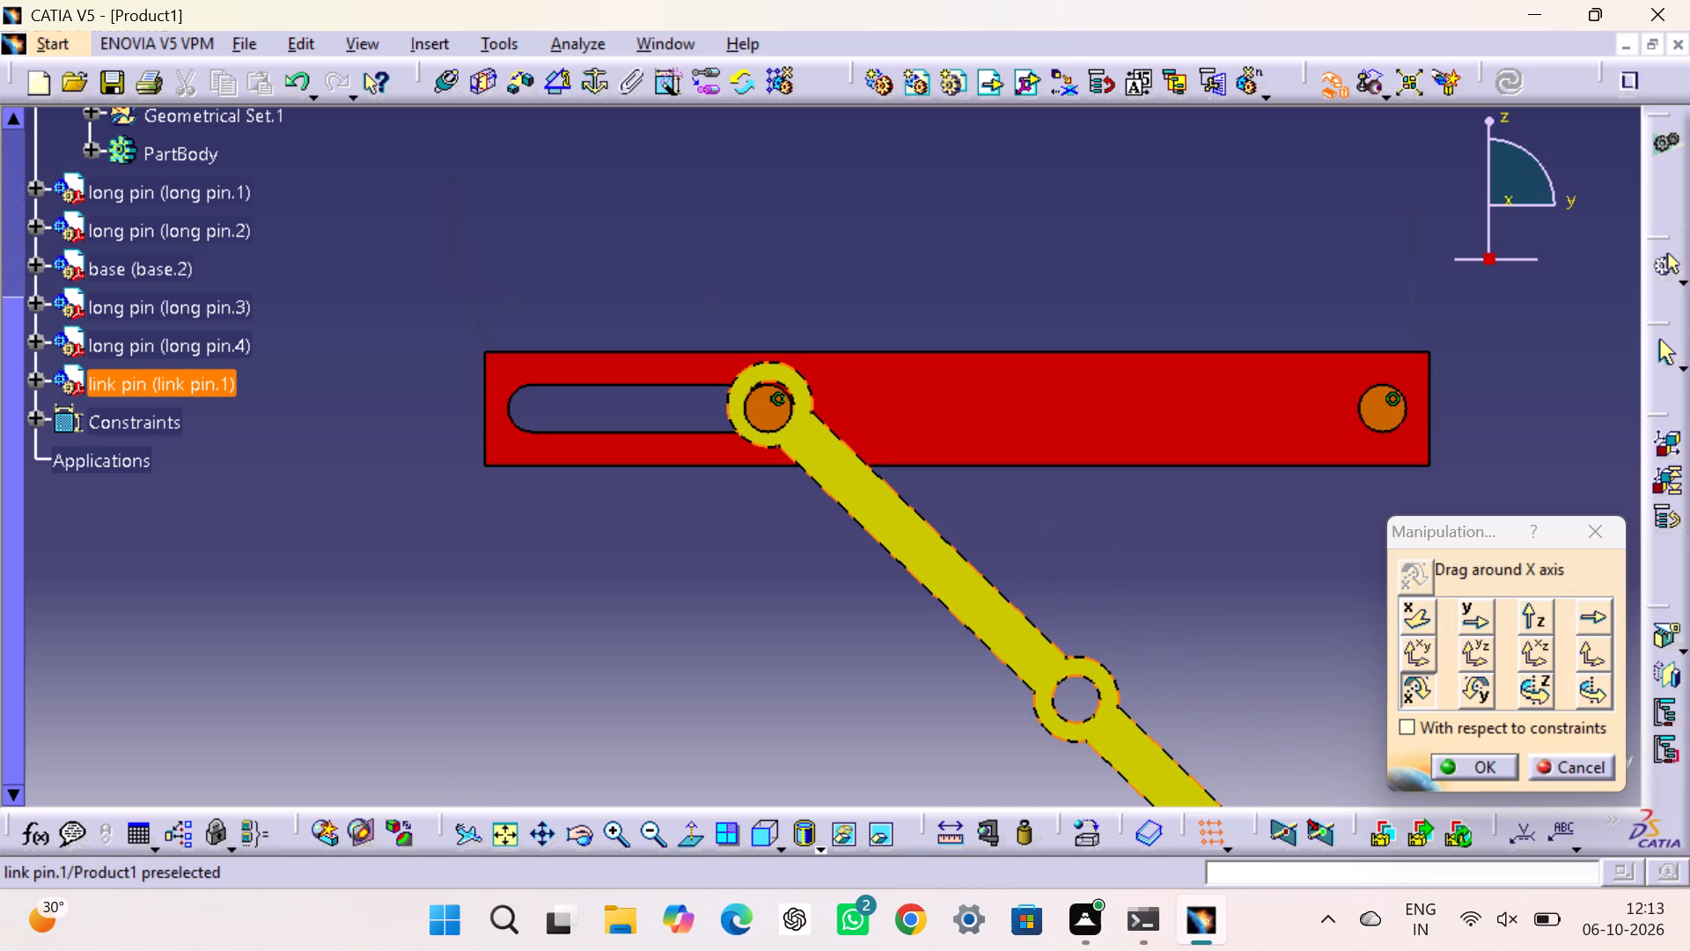
{"action": "left_click_drag", "start_coordinate": [805, 449], "coordinate": [809, 500]}
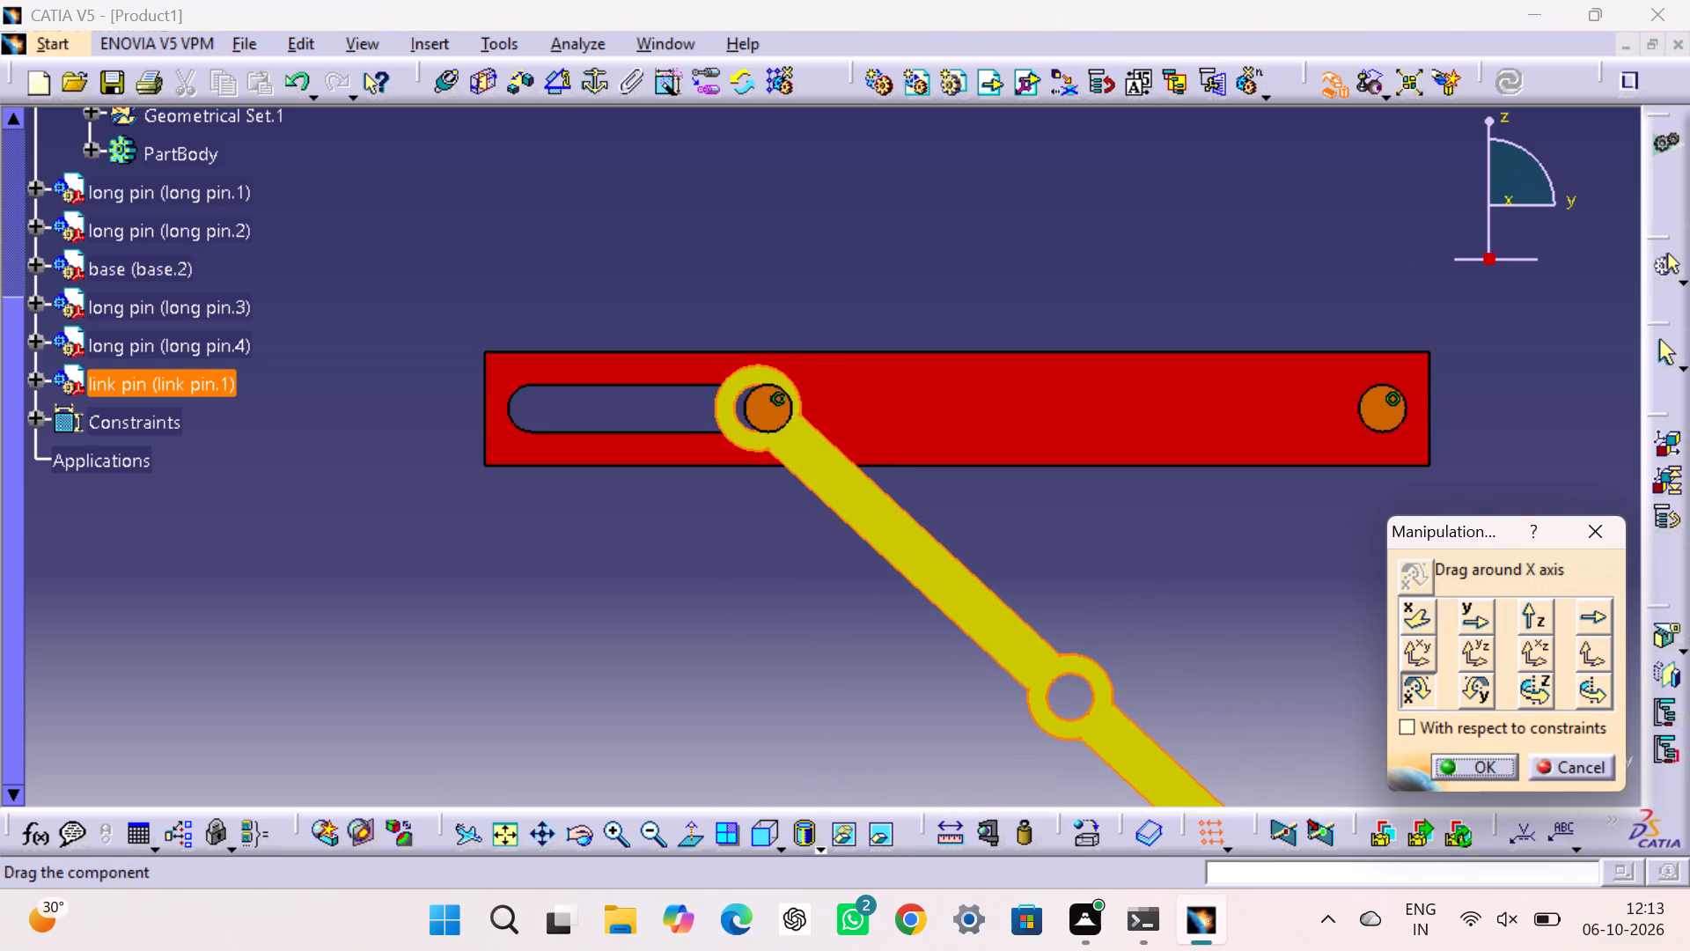
{"action": "left_click_drag", "start_coordinate": [809, 500], "coordinate": [1187, 470]}
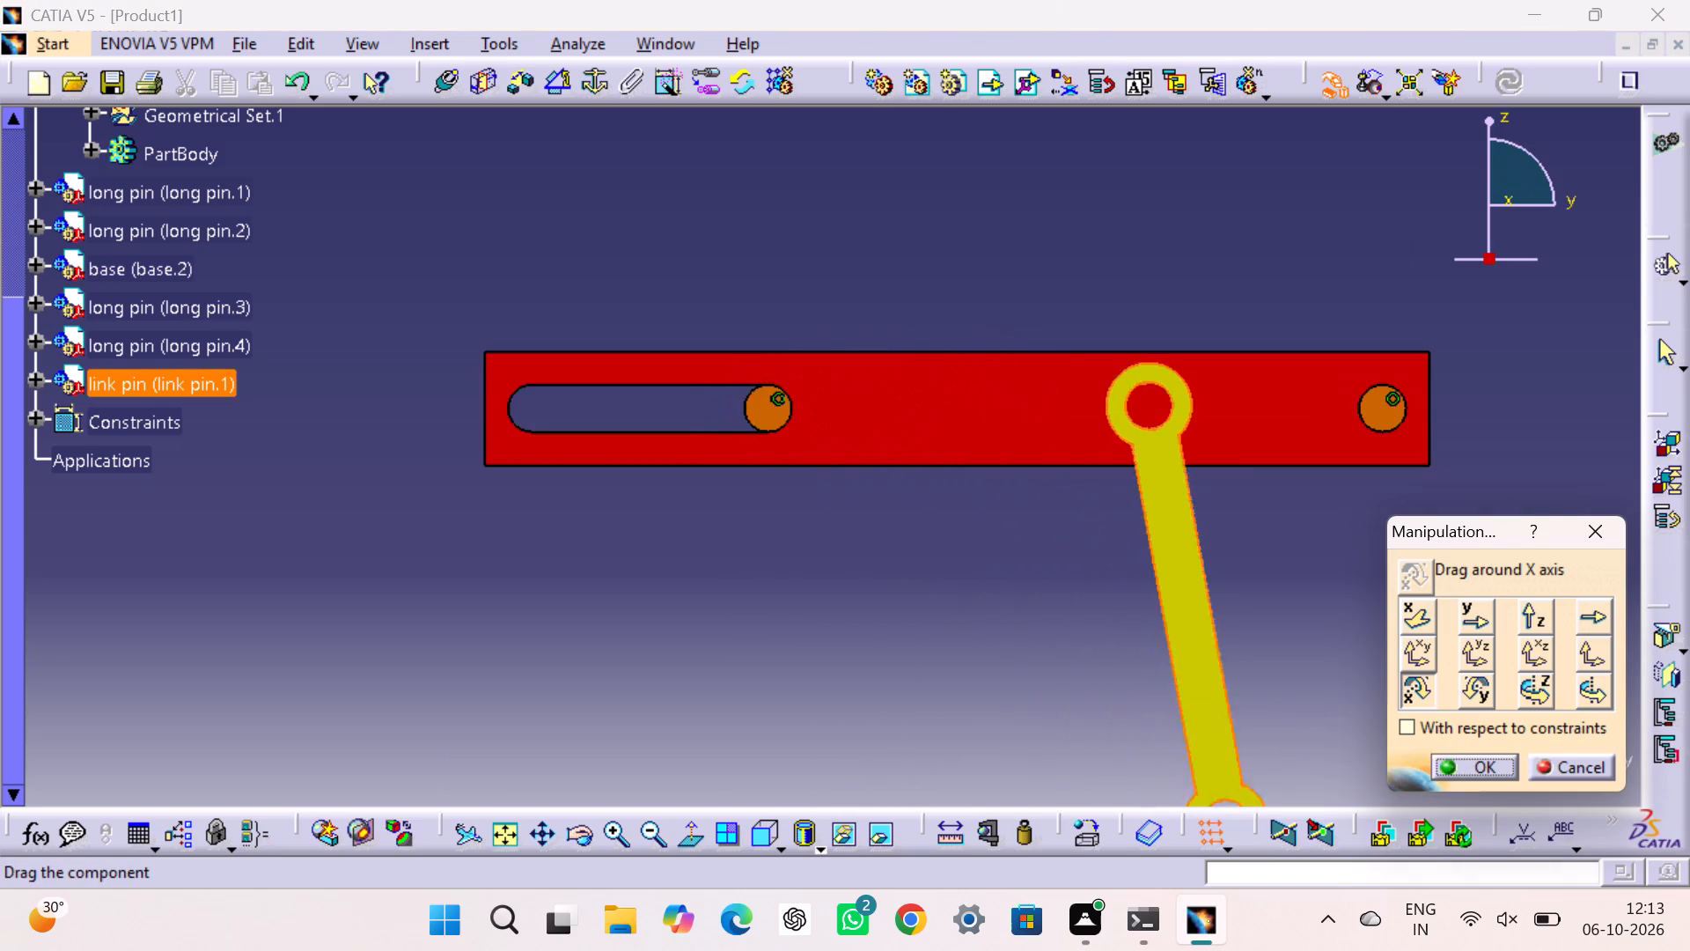
{"action": "left_click_drag", "start_coordinate": [1187, 470], "coordinate": [805, 460]}
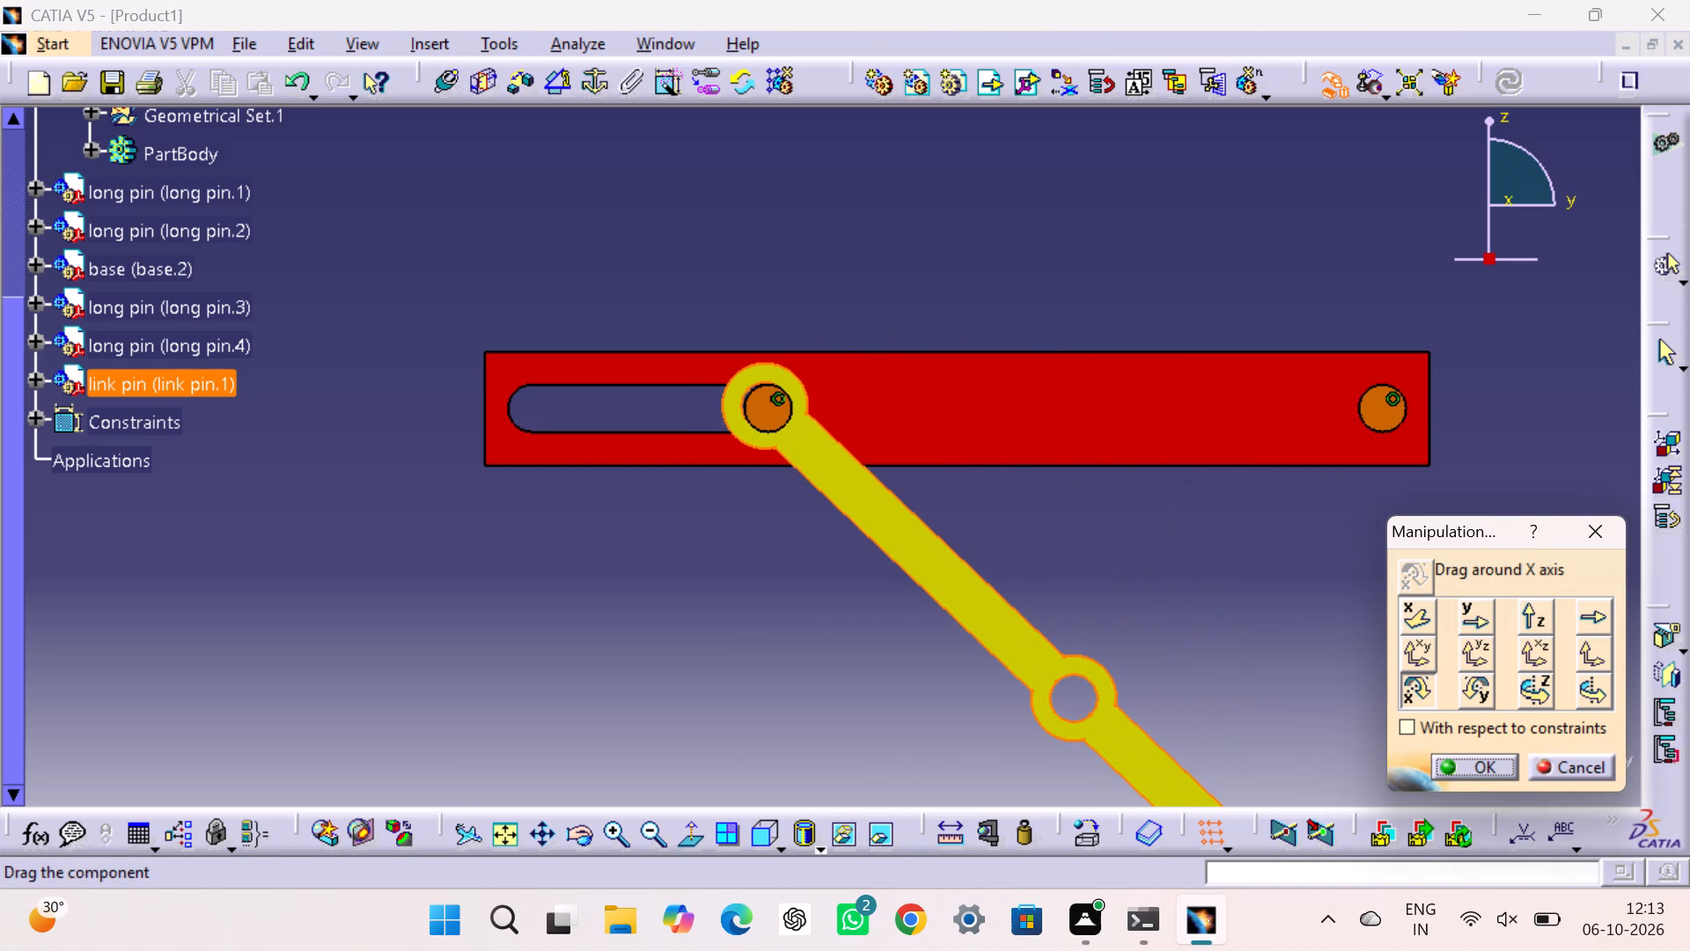
{"action": "left_click_drag", "start_coordinate": [805, 460], "coordinate": [806, 461]}
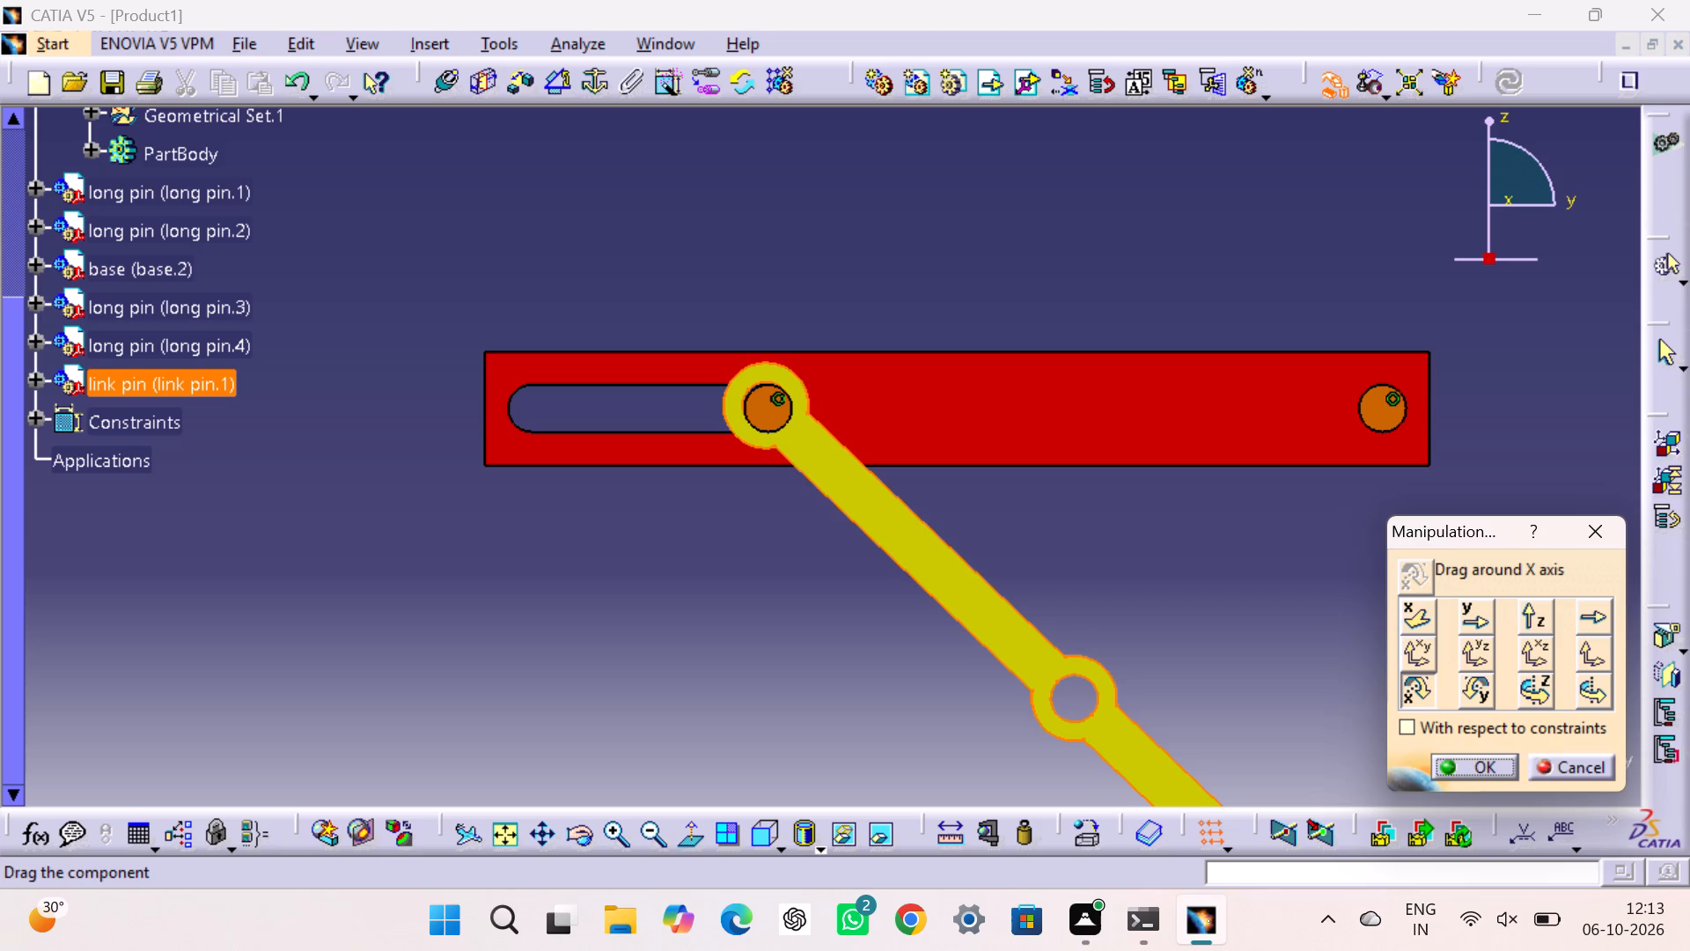
{"action": "left_click_drag", "start_coordinate": [806, 461], "coordinate": [817, 466]}
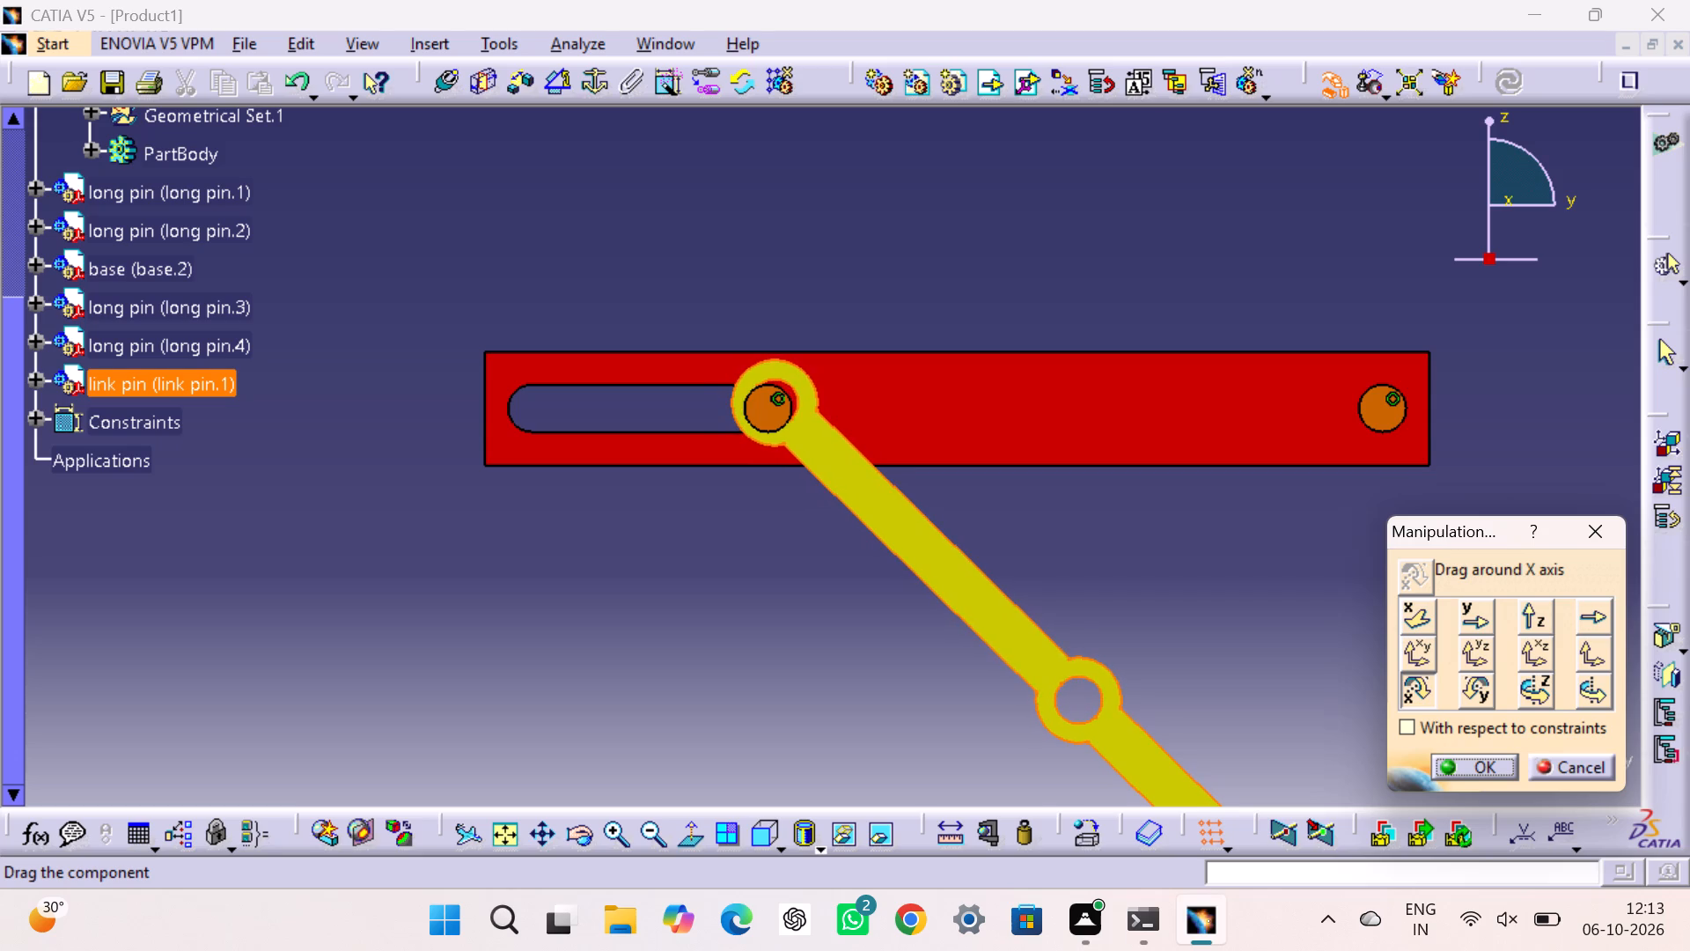
{"action": "left_click_drag", "start_coordinate": [817, 466], "coordinate": [817, 465]}
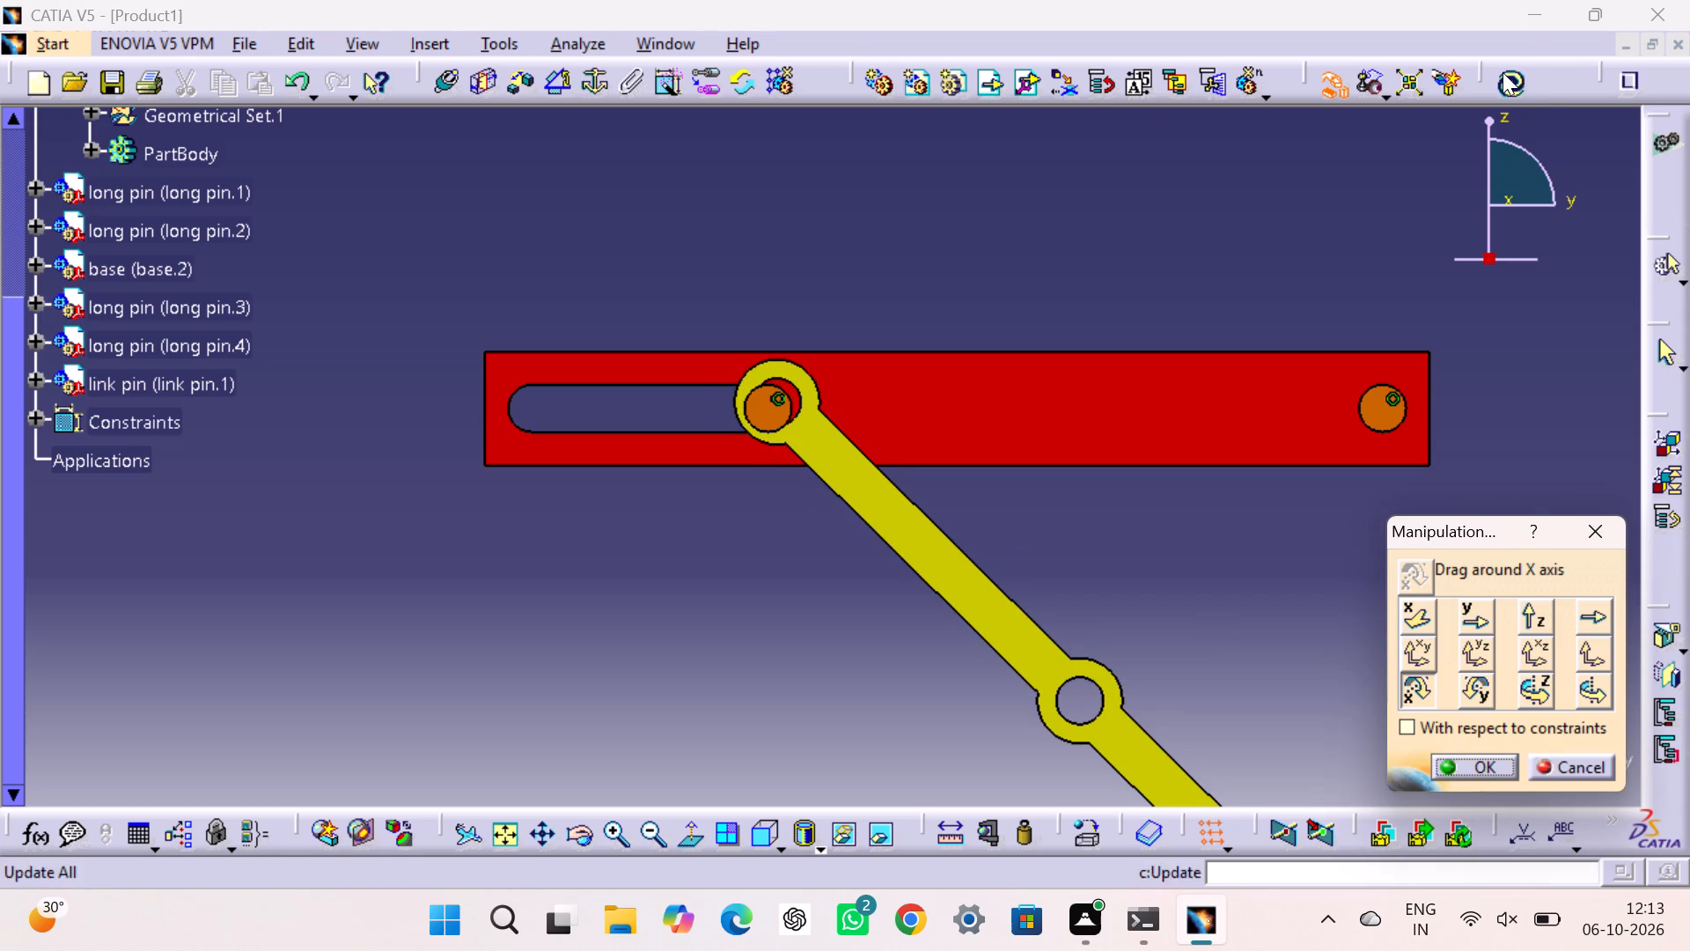
{"action": "left_click", "coordinate": [1503, 72]}
Rotate the link slightly about the X axis to bring its upper hole back around the slot pin, updating after each move.
{"action": "middle_click_drag", "start_coordinate": [1310, 292], "coordinate": [1304, 289]}
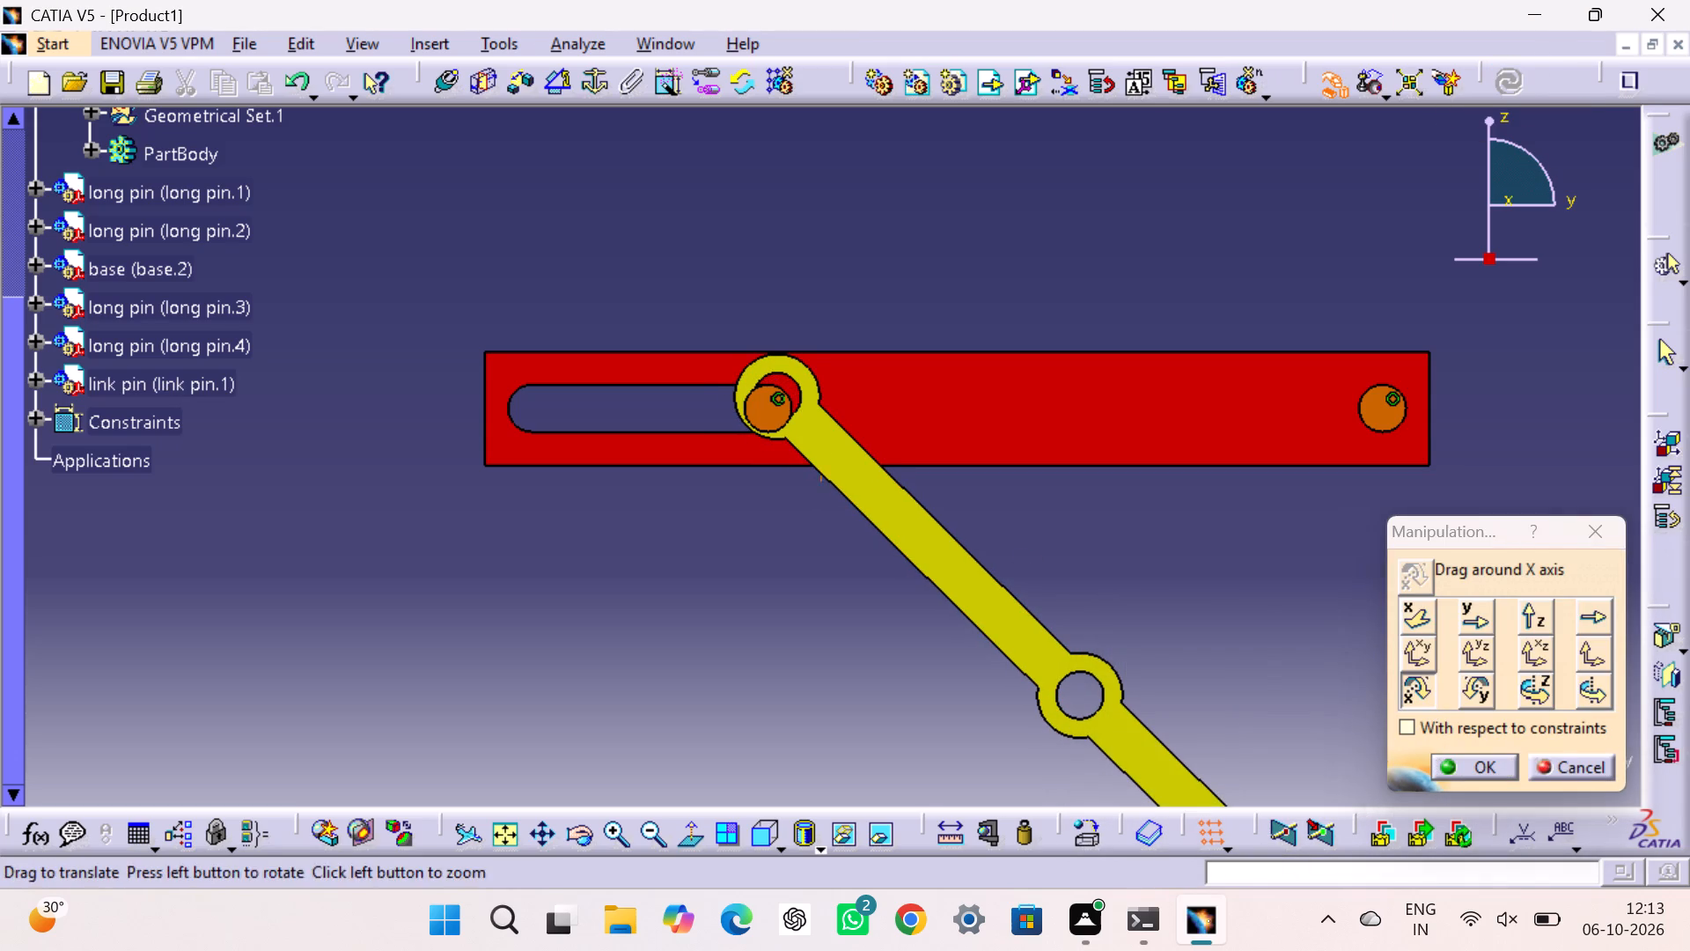
{"action": "middle_click_drag", "start_coordinate": [1304, 289], "coordinate": [1266, 108]}
{"action": "middle_click_drag", "start_coordinate": [1238, 371], "coordinate": [1267, 431]}
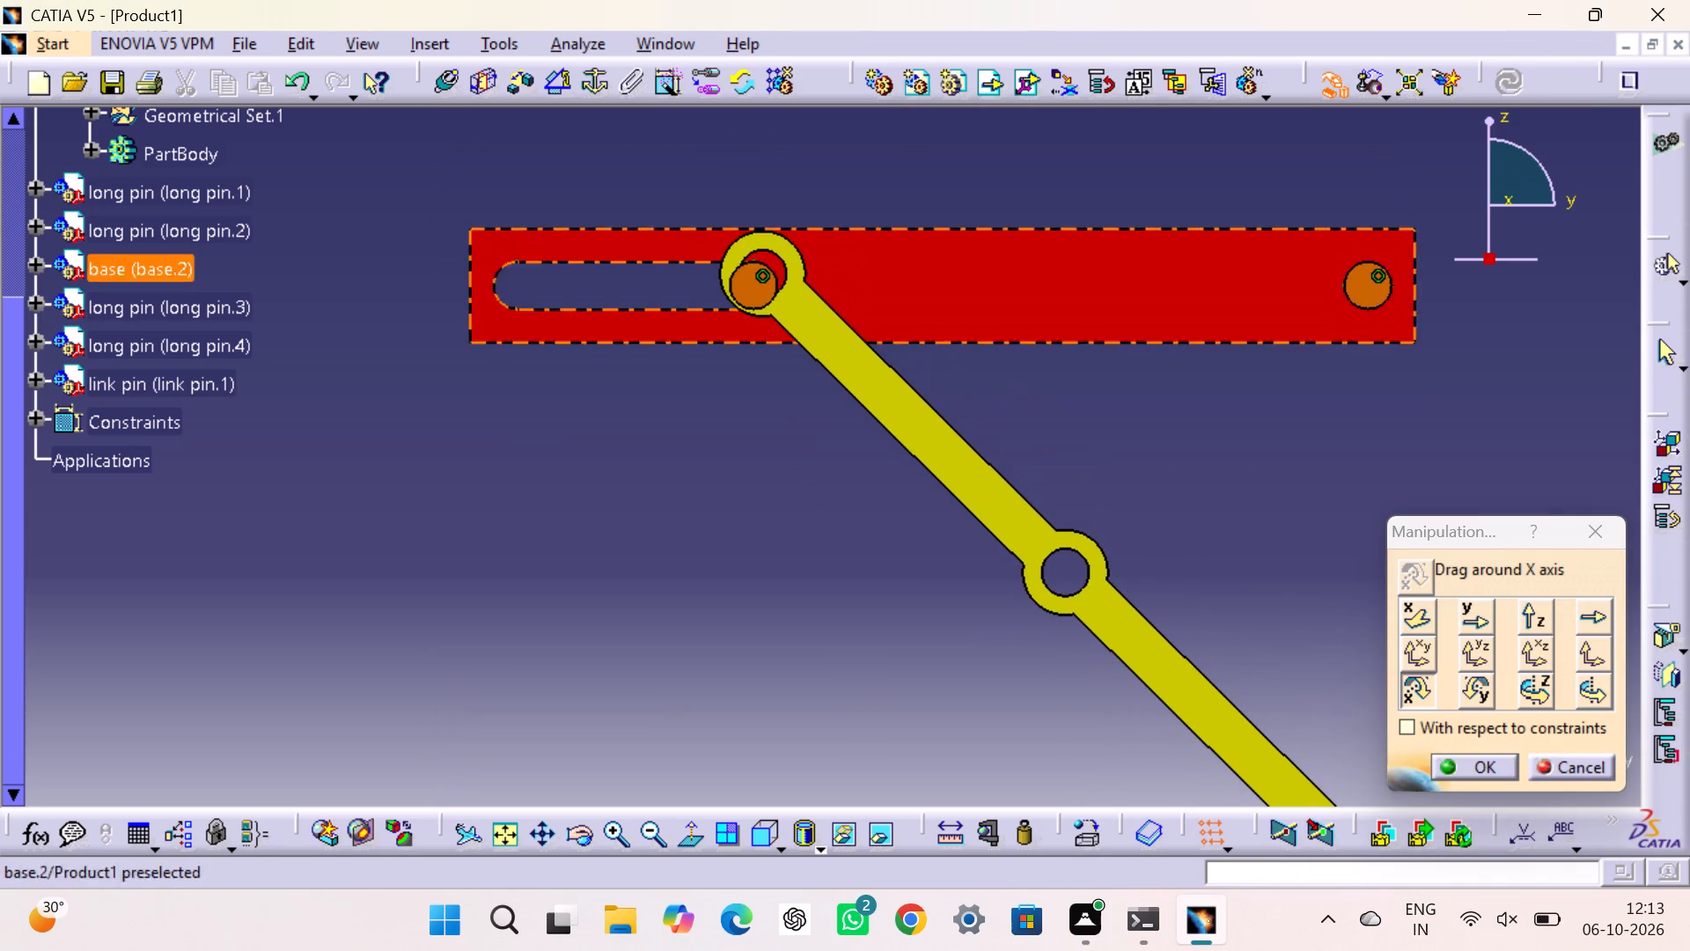
{"action": "left_click_drag", "start_coordinate": [797, 259], "coordinate": [796, 274]}
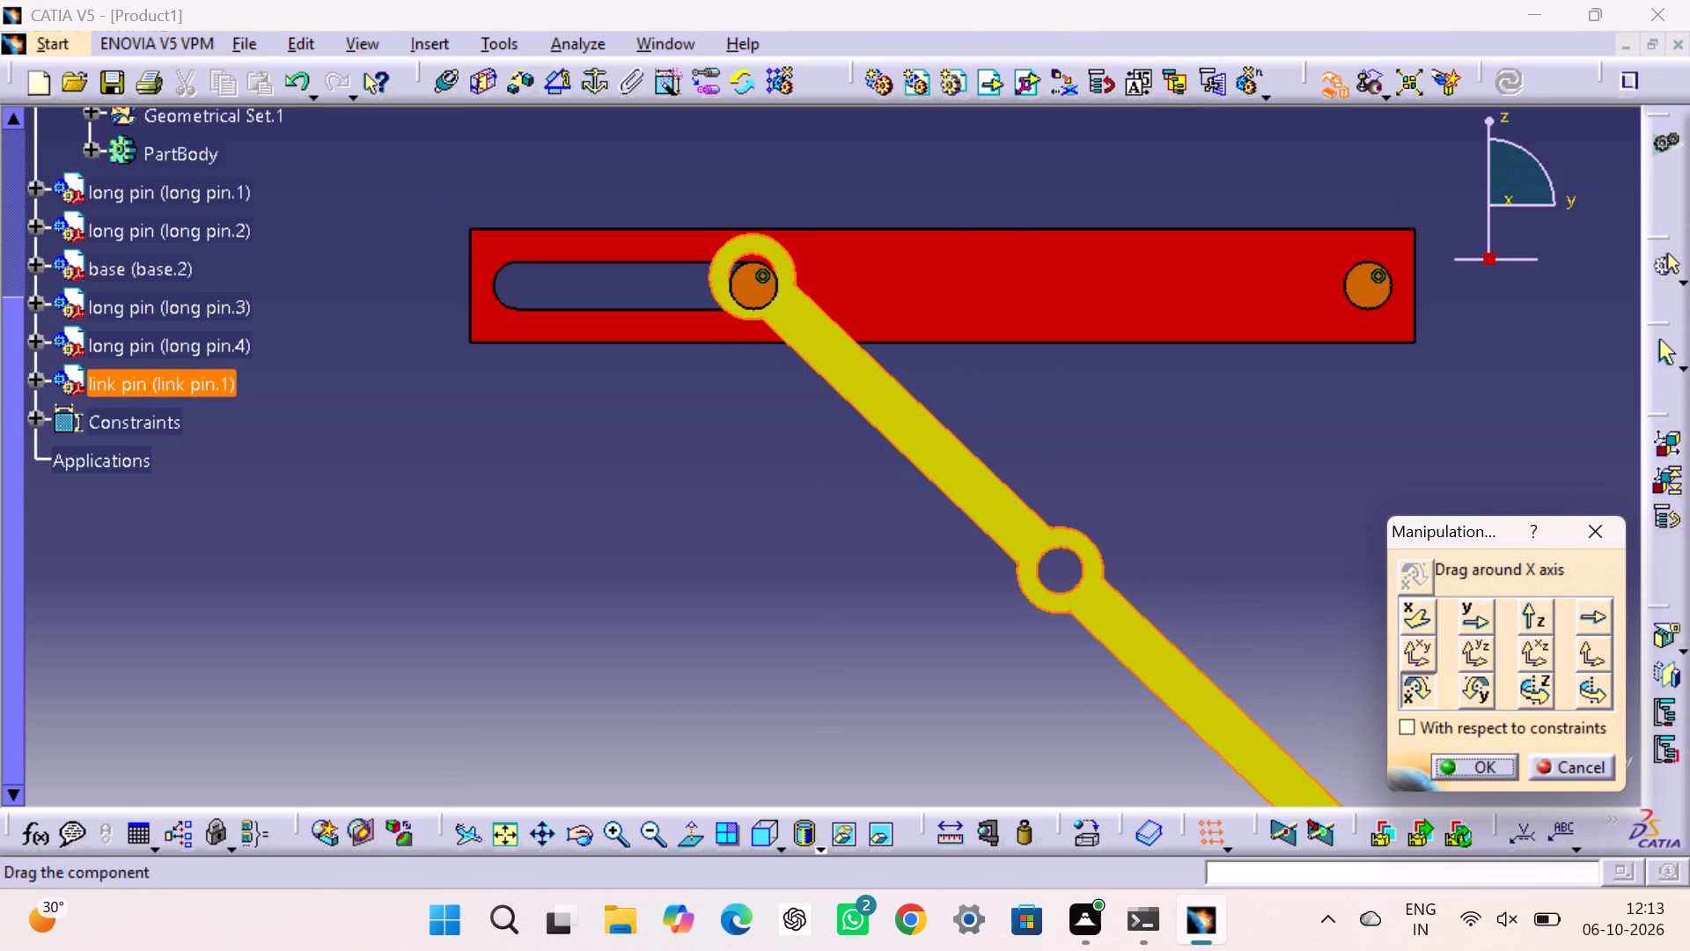
{"action": "left_click", "coordinate": [1500, 84]}
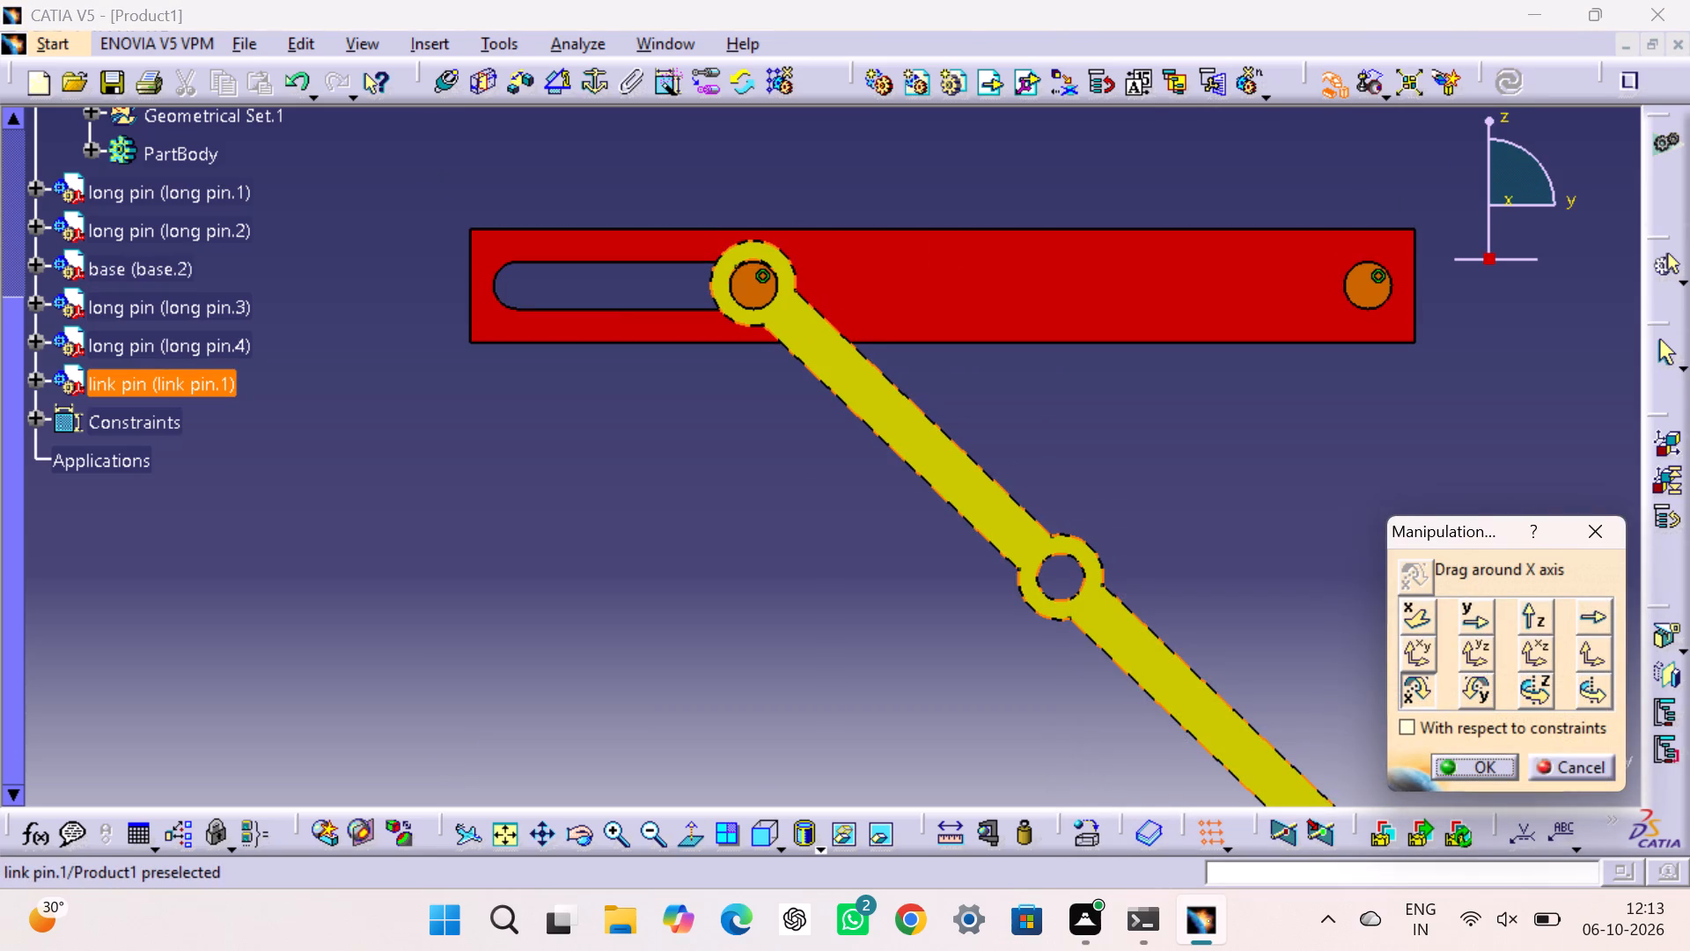
{"action": "left_click_drag", "start_coordinate": [759, 250], "coordinate": [763, 261]}
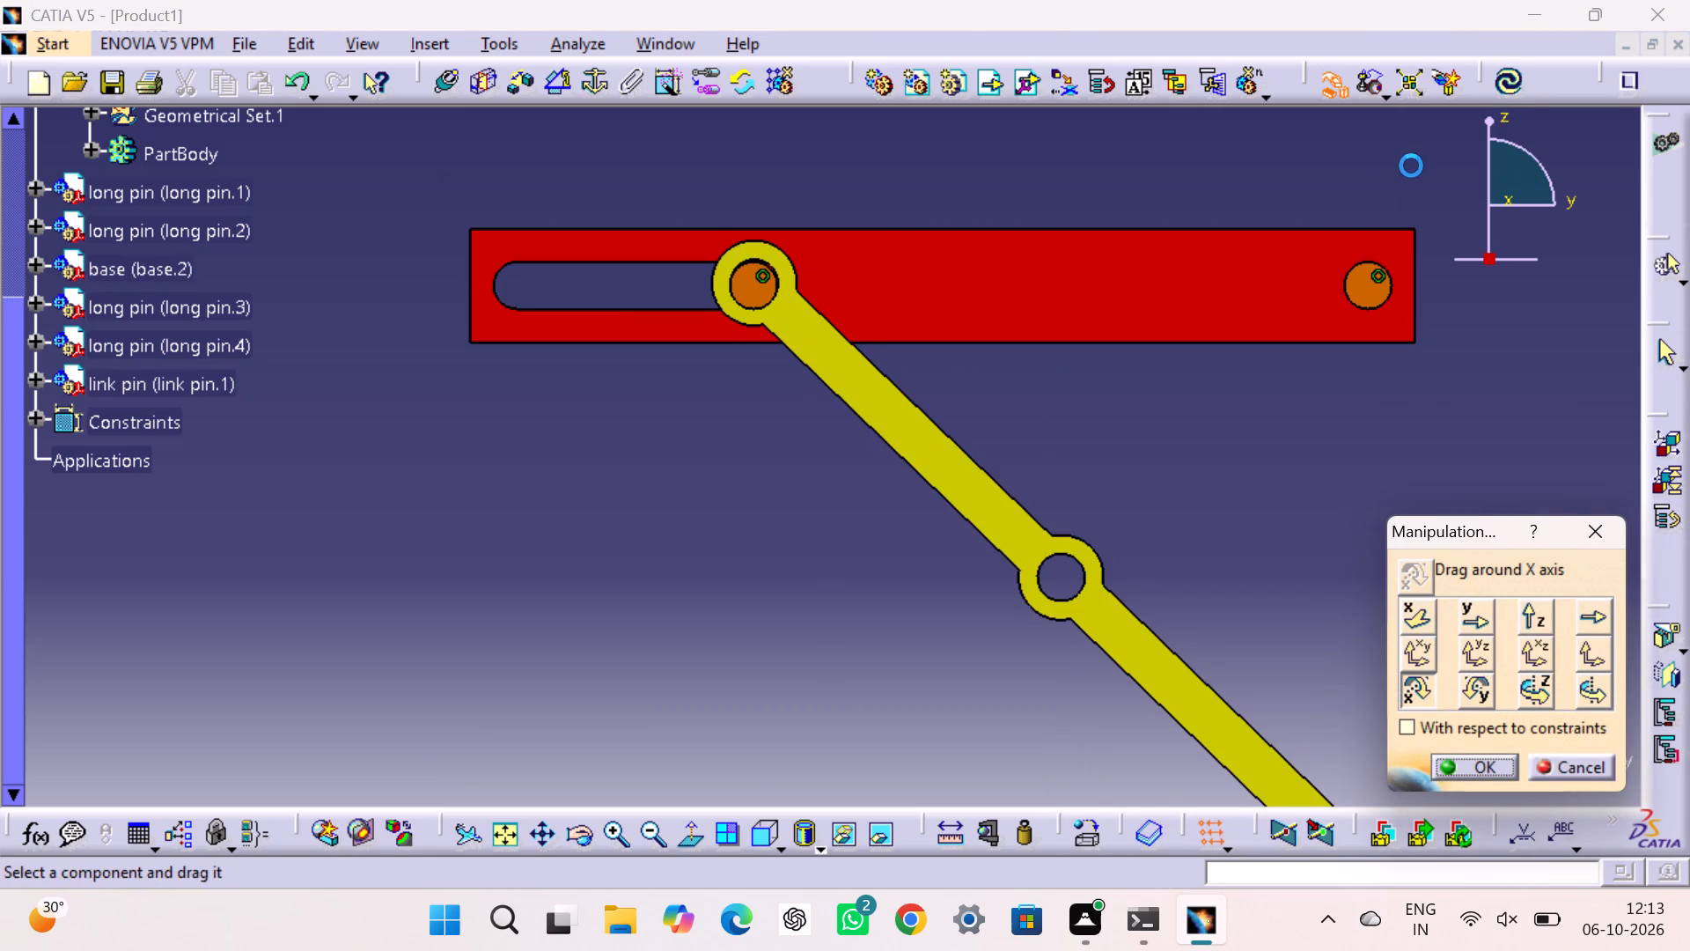
{"action": "left_click", "coordinate": [1492, 79]}
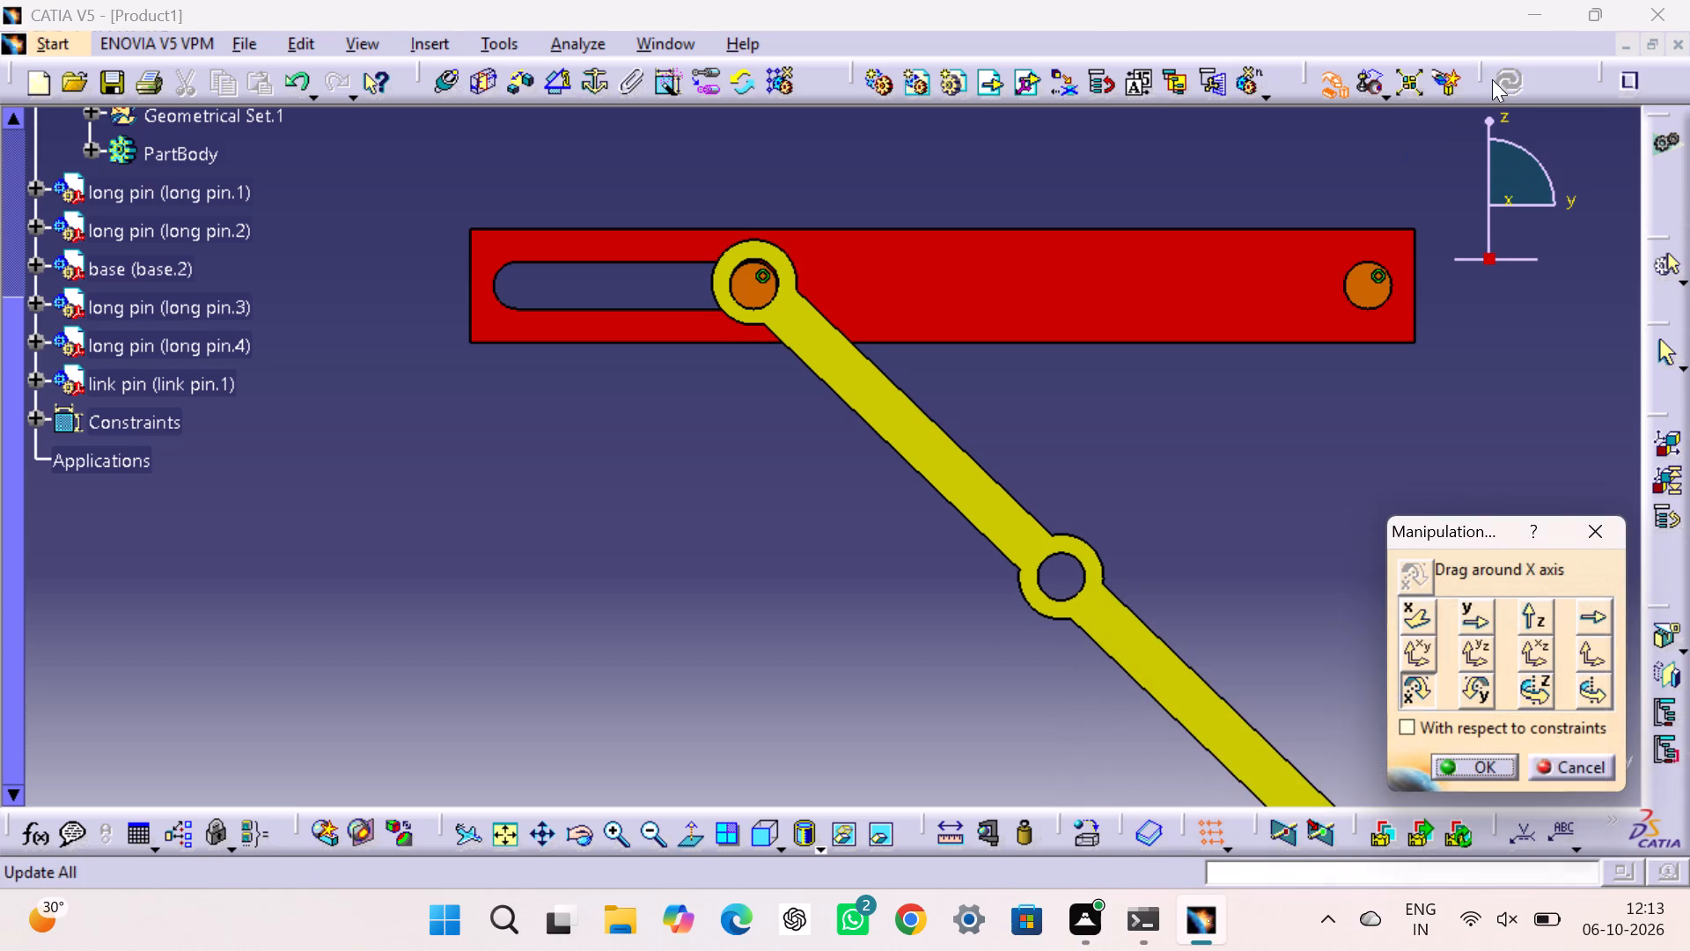
{"action": "left_click", "coordinate": [1306, 441]}
Fine-tune the link's rotation about the X axis in two tiny moves to centre its upper hole on the slot pin, updating after each.
{"action": "middle_click_drag", "start_coordinate": [1227, 438], "coordinate": [1207, 326]}
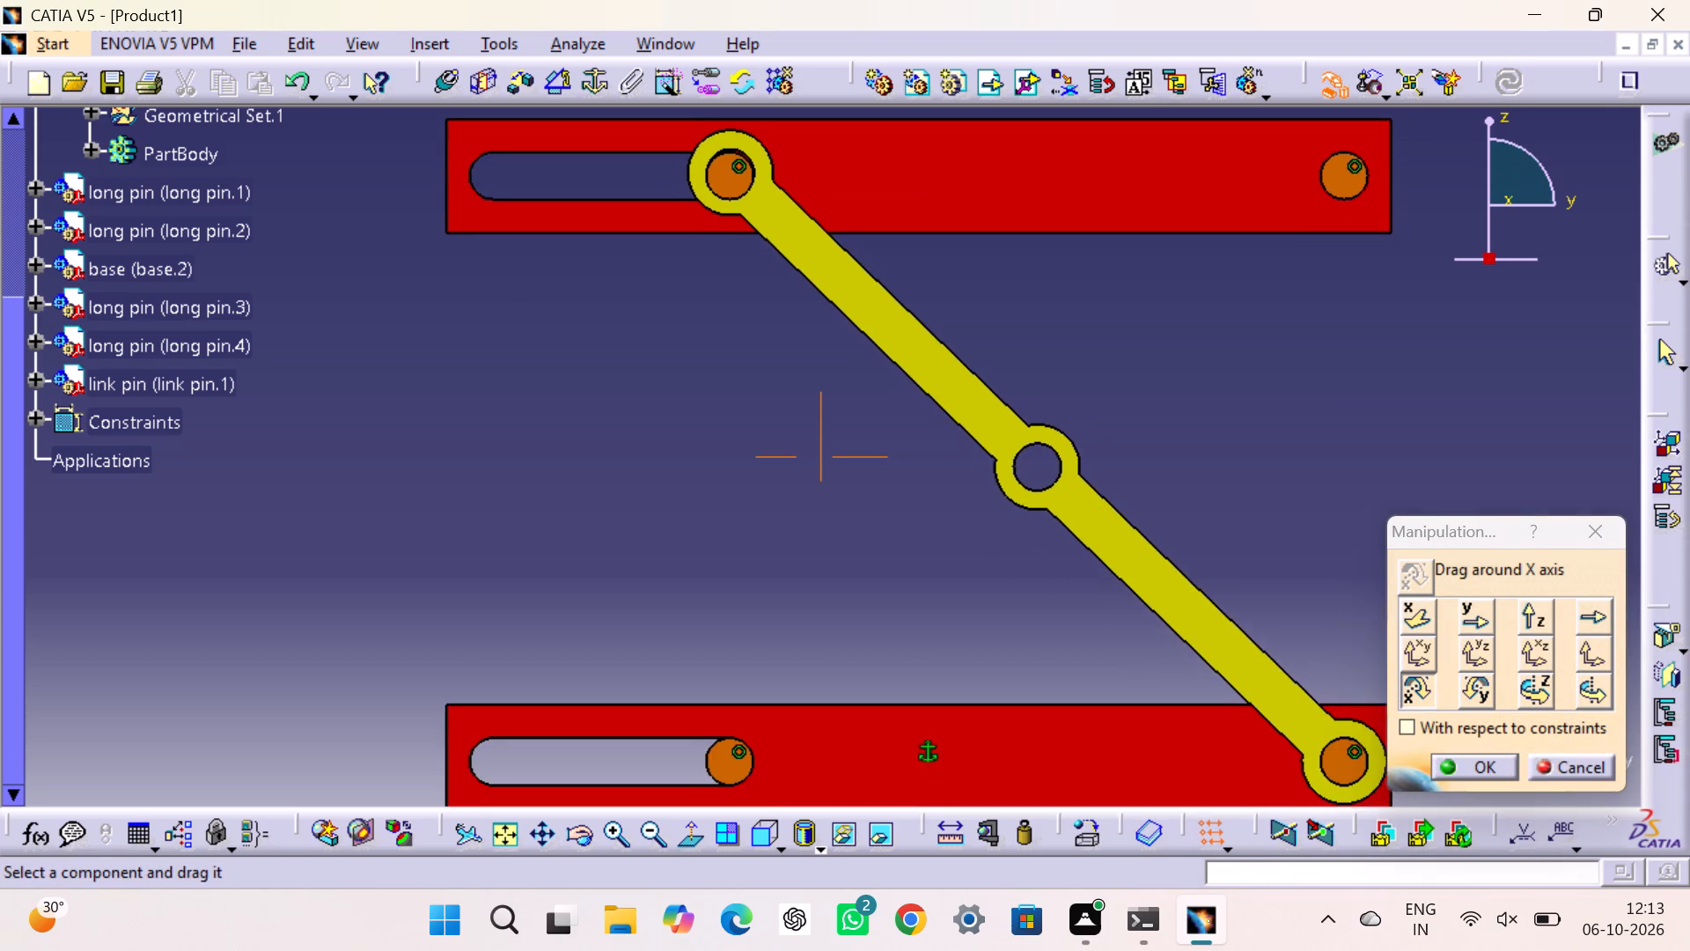
{"action": "middle_click_drag", "start_coordinate": [1207, 326], "coordinate": [1220, 377]}
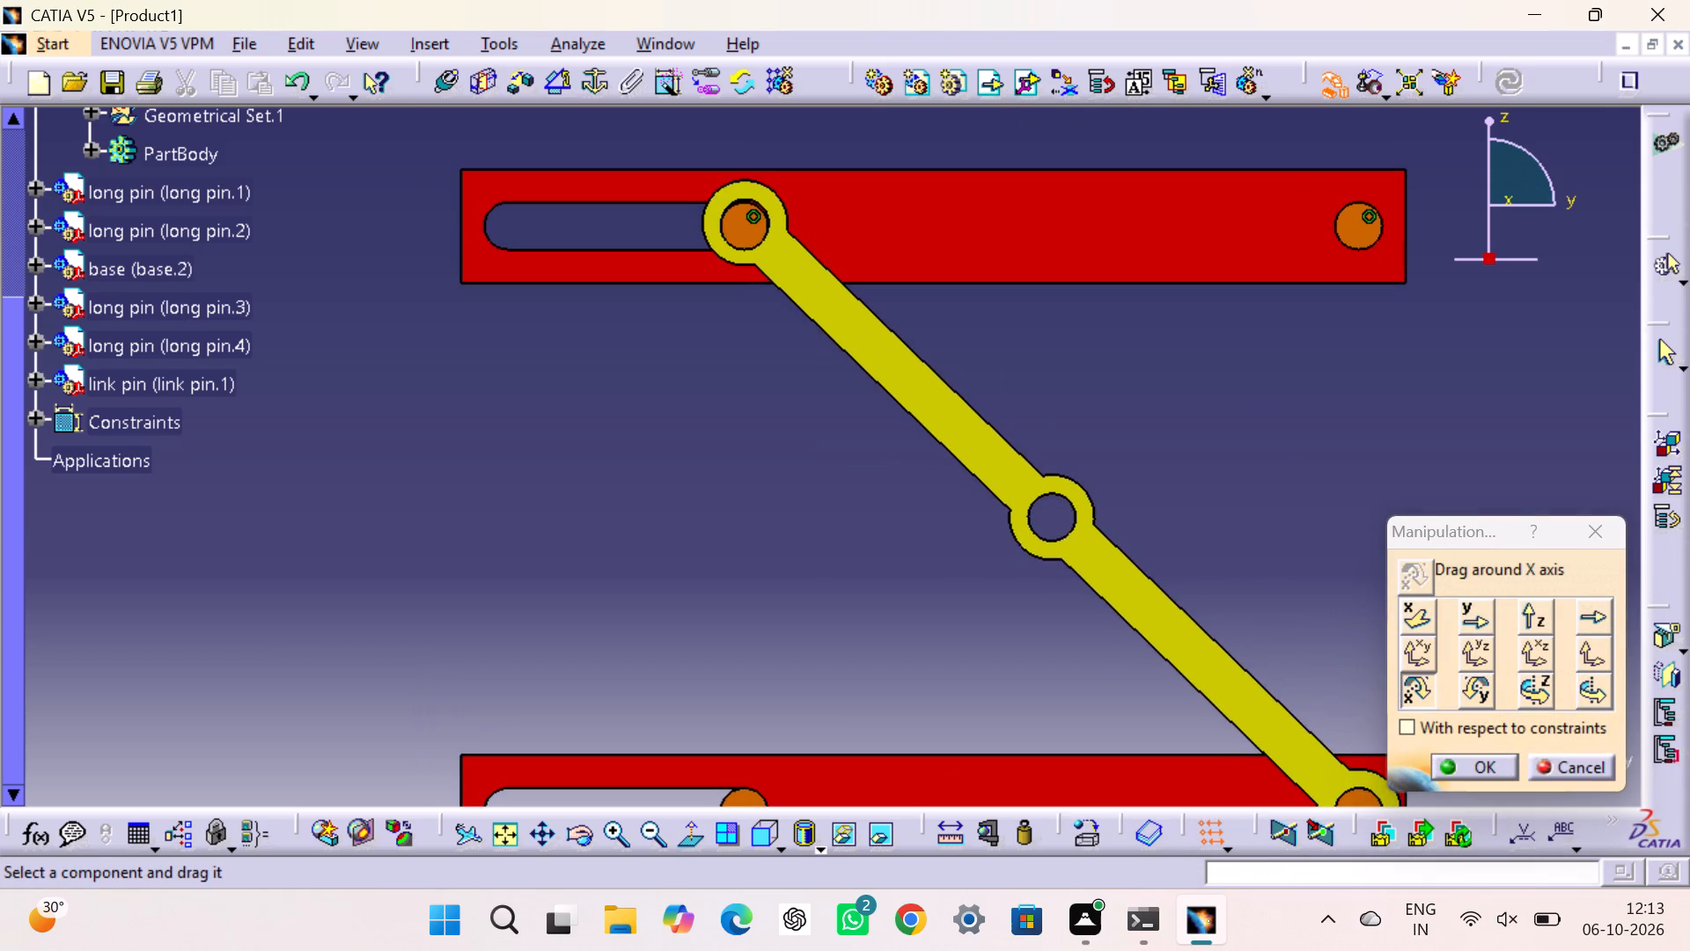
{"action": "left_click_drag", "start_coordinate": [819, 276], "coordinate": [822, 287]}
{"action": "left_click", "coordinate": [1502, 79]}
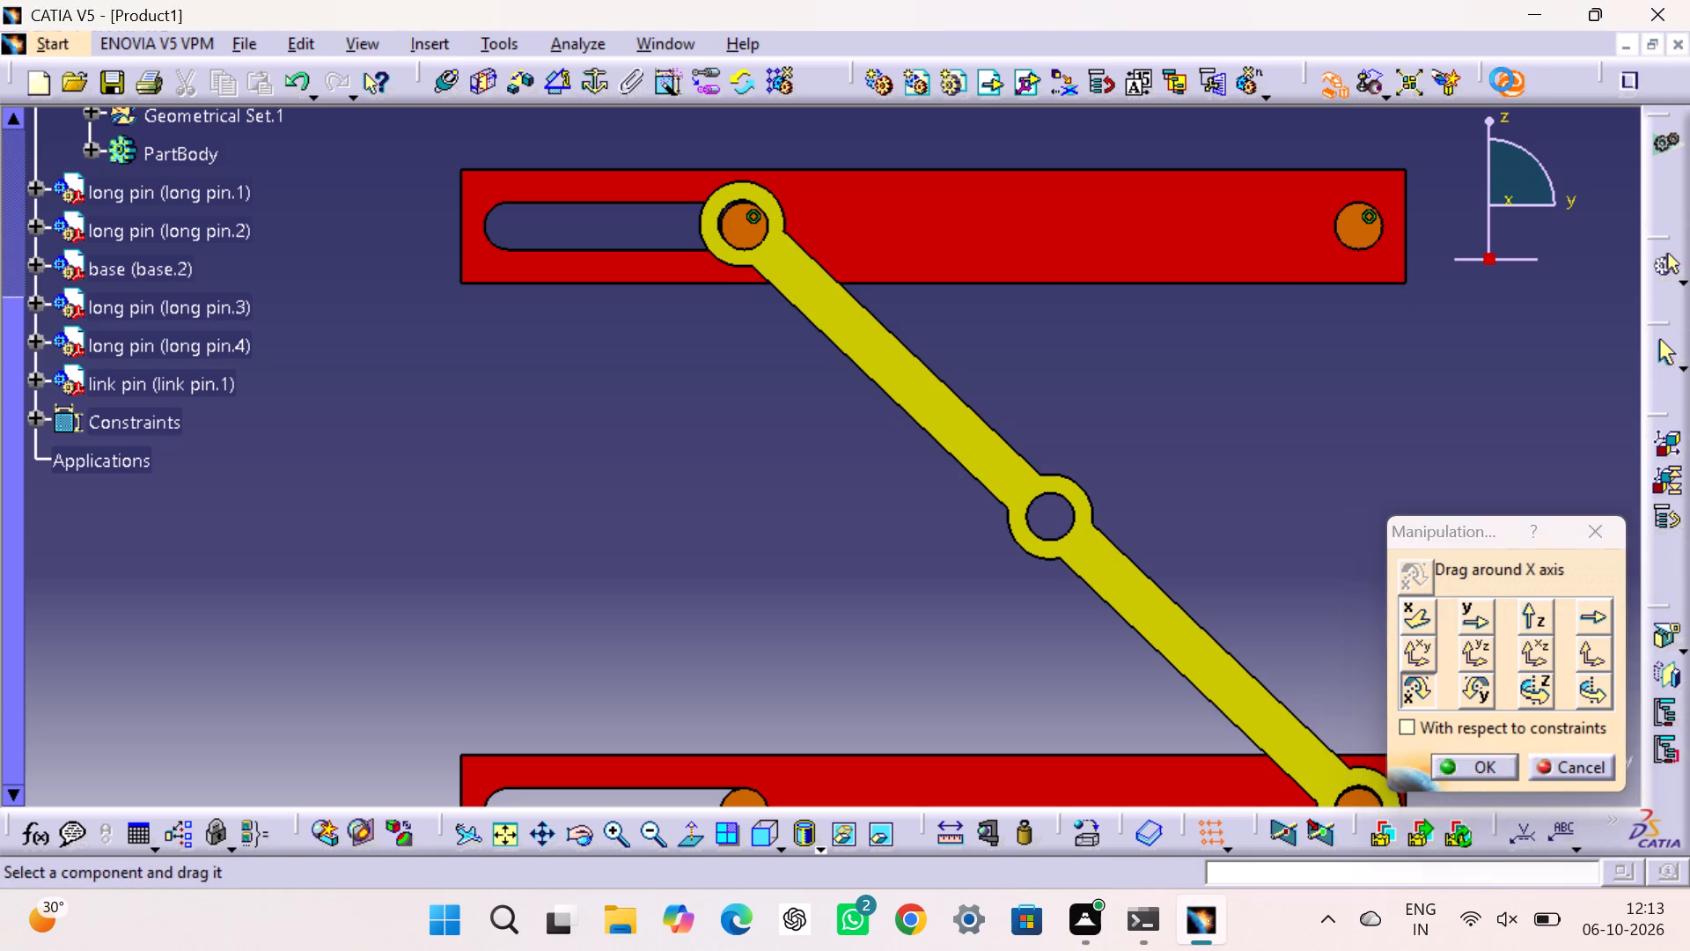
{"action": "left_click", "coordinate": [1410, 349]}
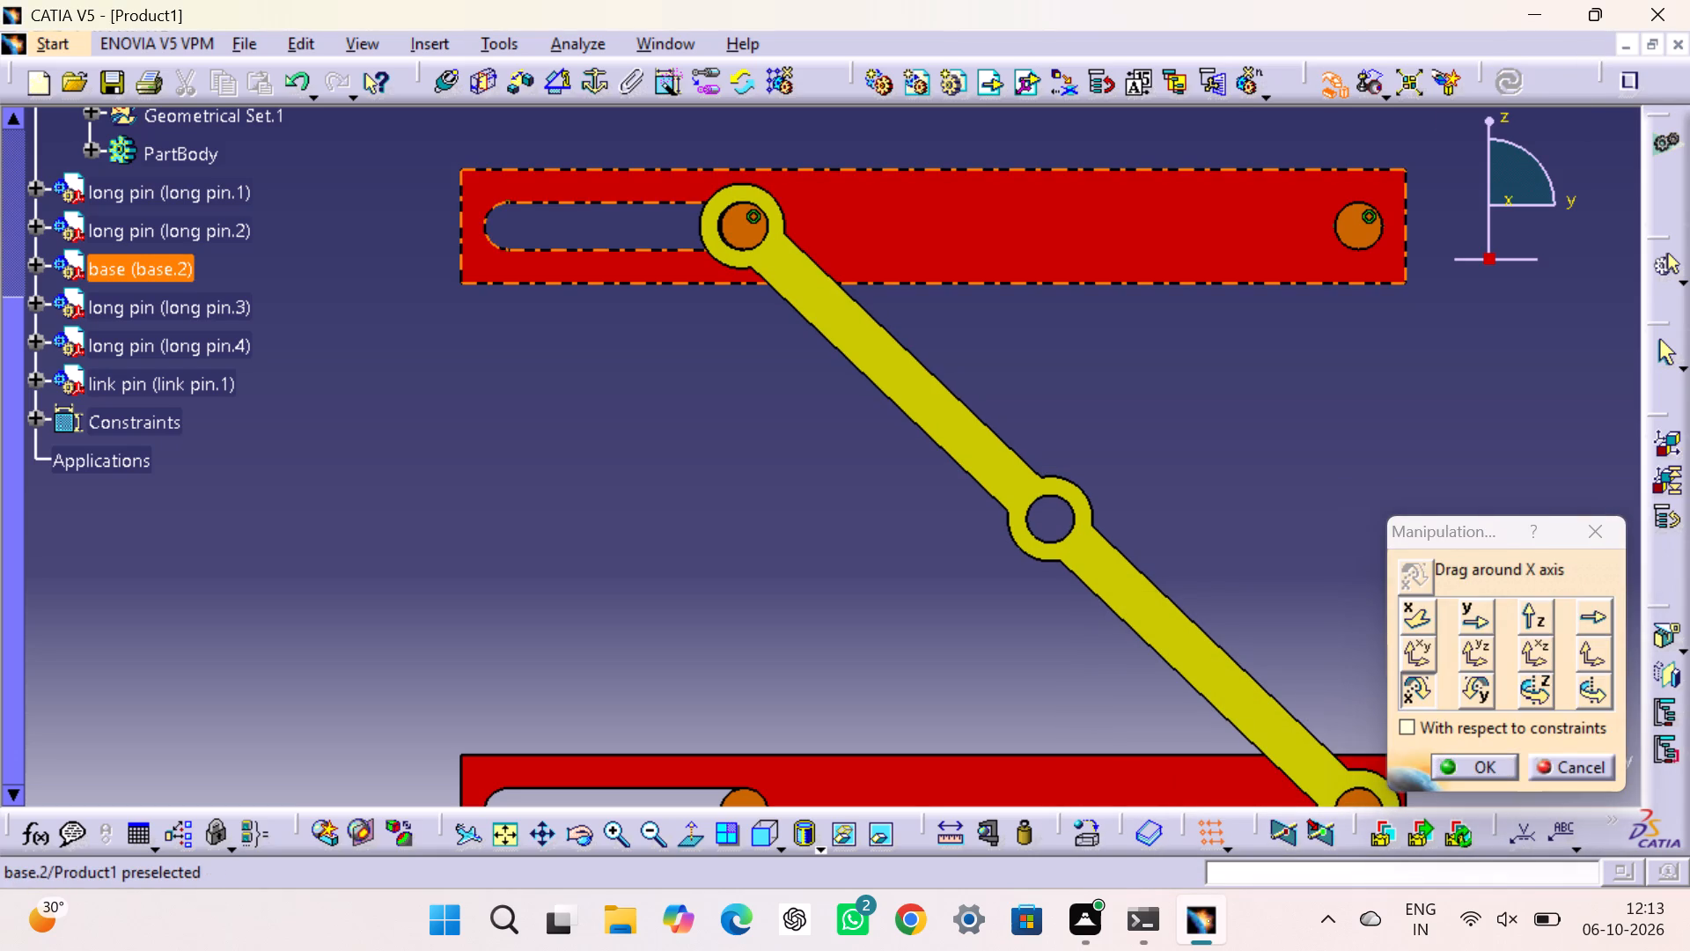
{"action": "left_click", "coordinate": [775, 204]}
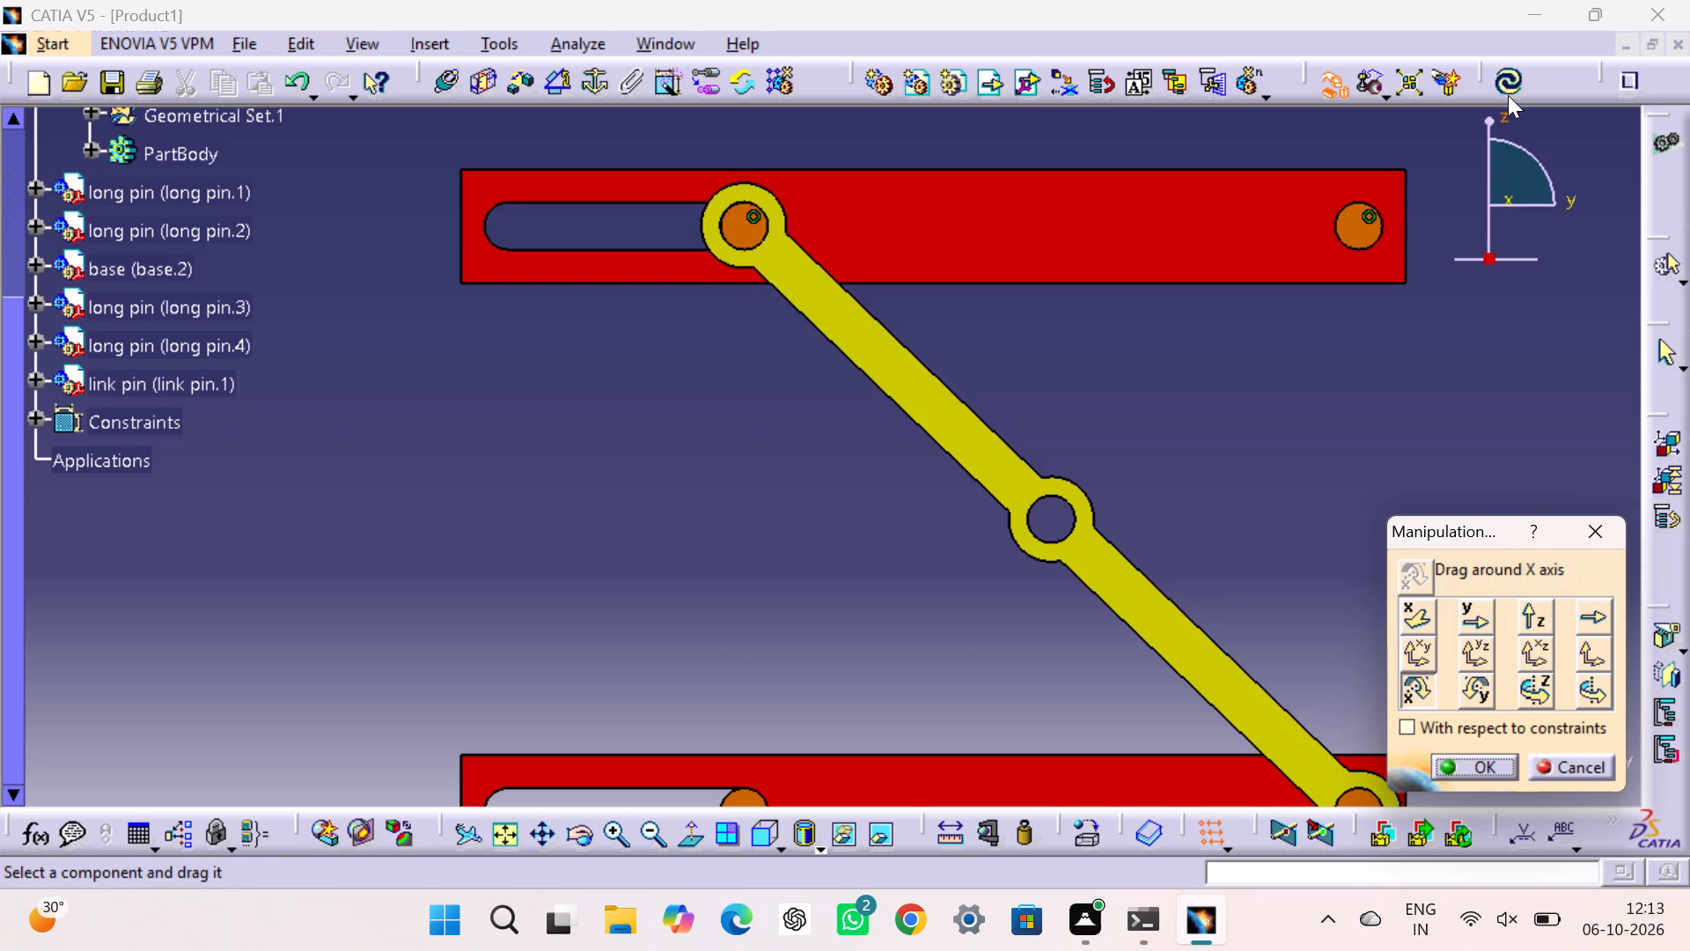
{"action": "left_click", "coordinate": [1510, 75]}
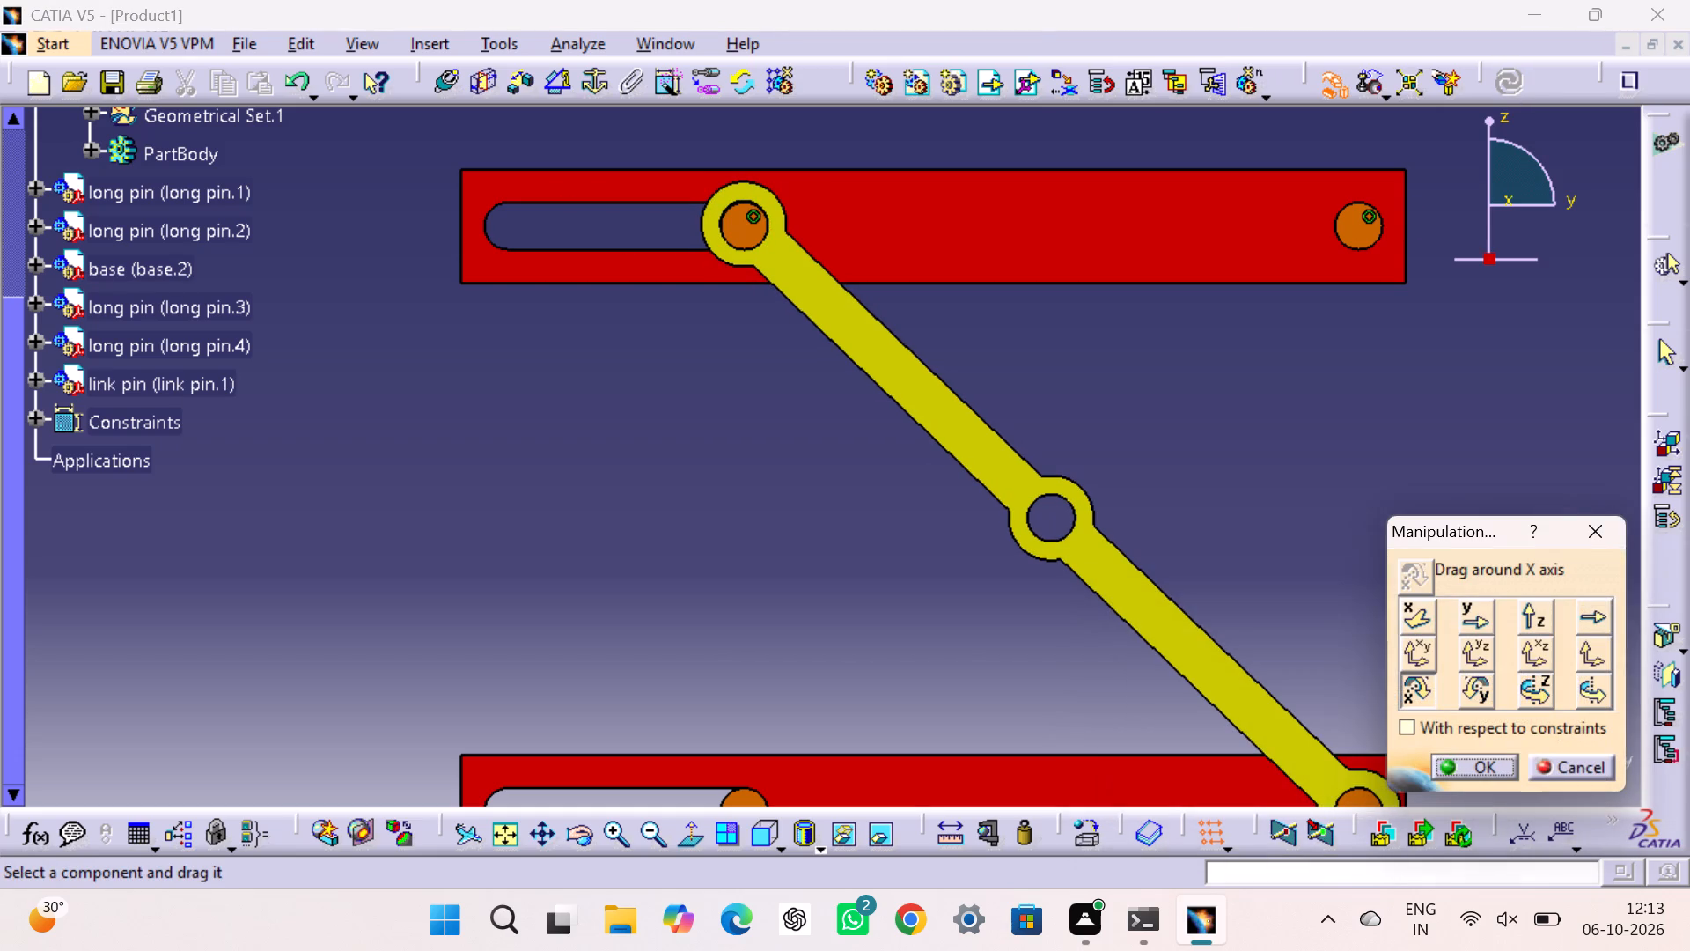
{"action": "left_click", "coordinate": [1410, 380]}
Examine the link's upper joint close up at an angle, nudge the link about the X axis around the slot pin, and update the assembly.
{"action": "middle_click_drag", "start_coordinate": [1128, 330], "coordinate": [1135, 372]}
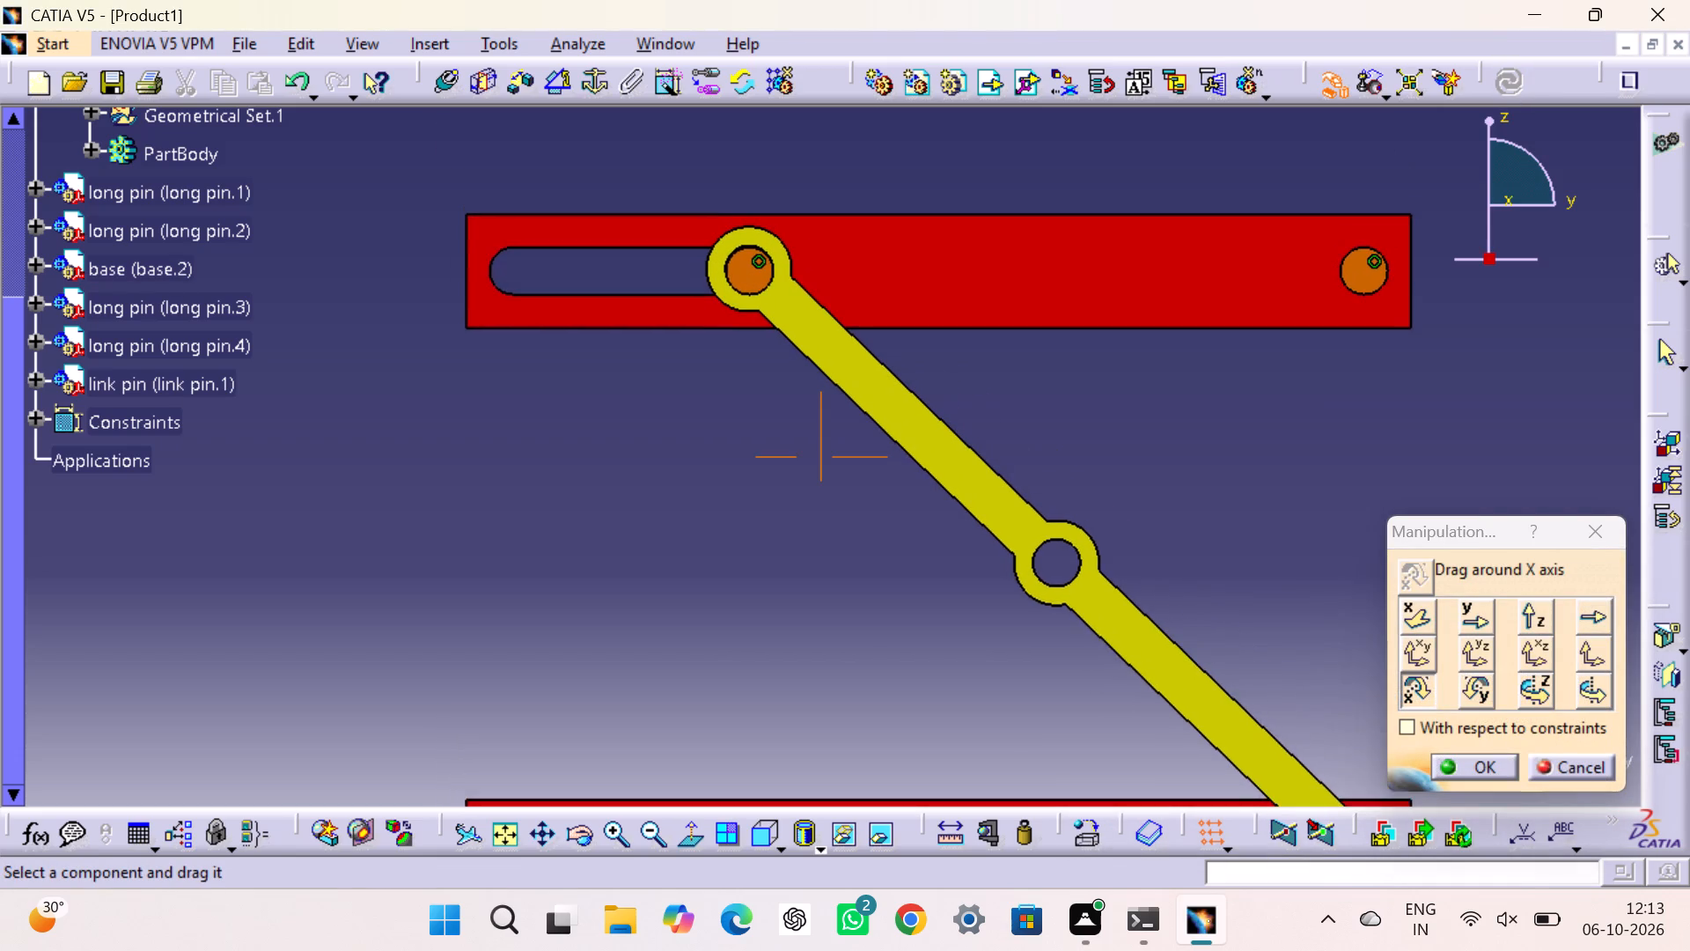
{"action": "middle_click_drag", "start_coordinate": [1135, 372], "coordinate": [1143, 318]}
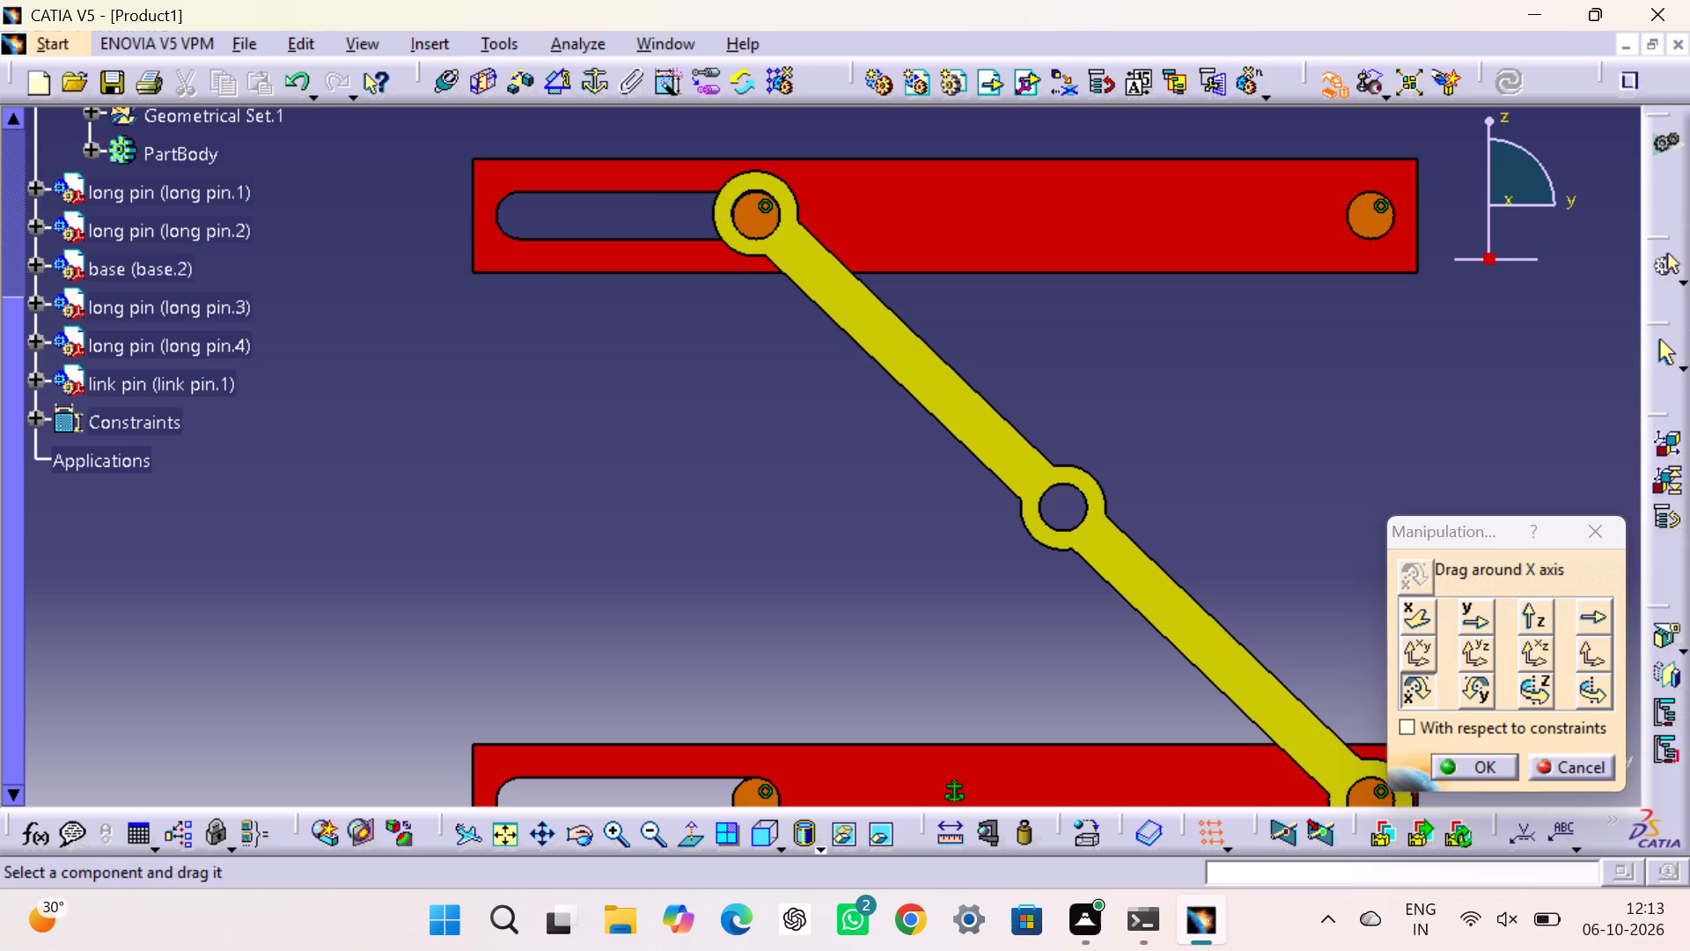
{"action": "middle_click_drag", "start_coordinate": [1062, 335], "coordinate": [819, 370]}
{"action": "right_click_drag", "start_coordinate": [1062, 335], "coordinate": [819, 370]}
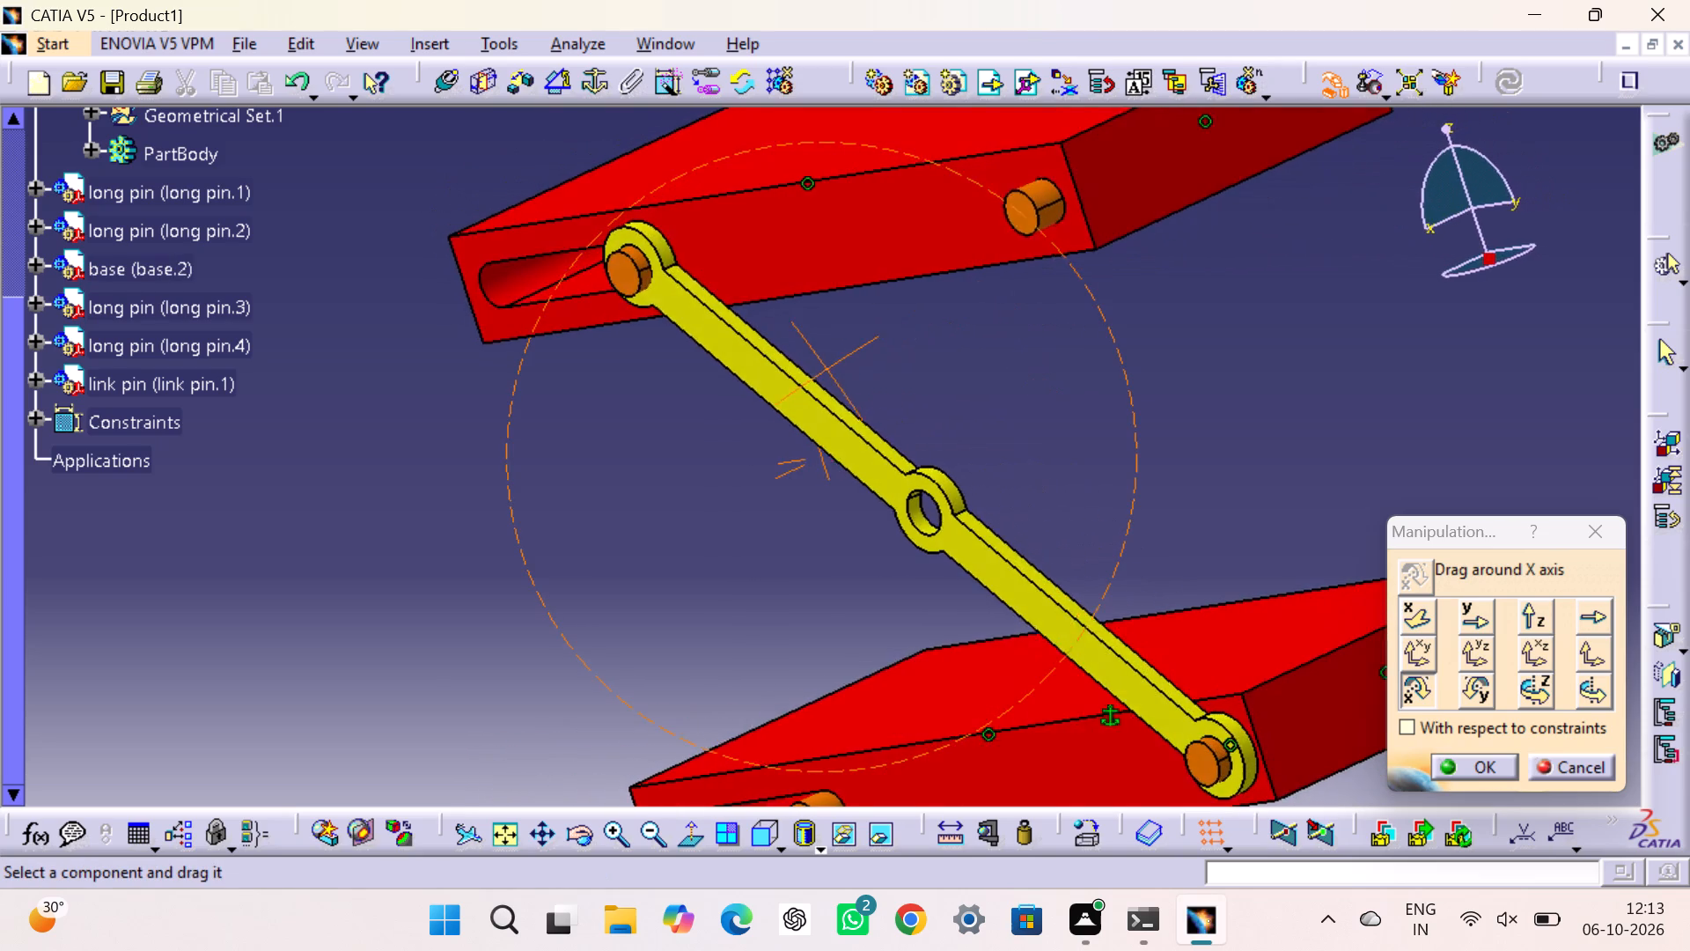
{"action": "middle_click_drag", "start_coordinate": [819, 370], "coordinate": [962, 431]}
{"action": "right_click_drag", "start_coordinate": [819, 370], "coordinate": [962, 431]}
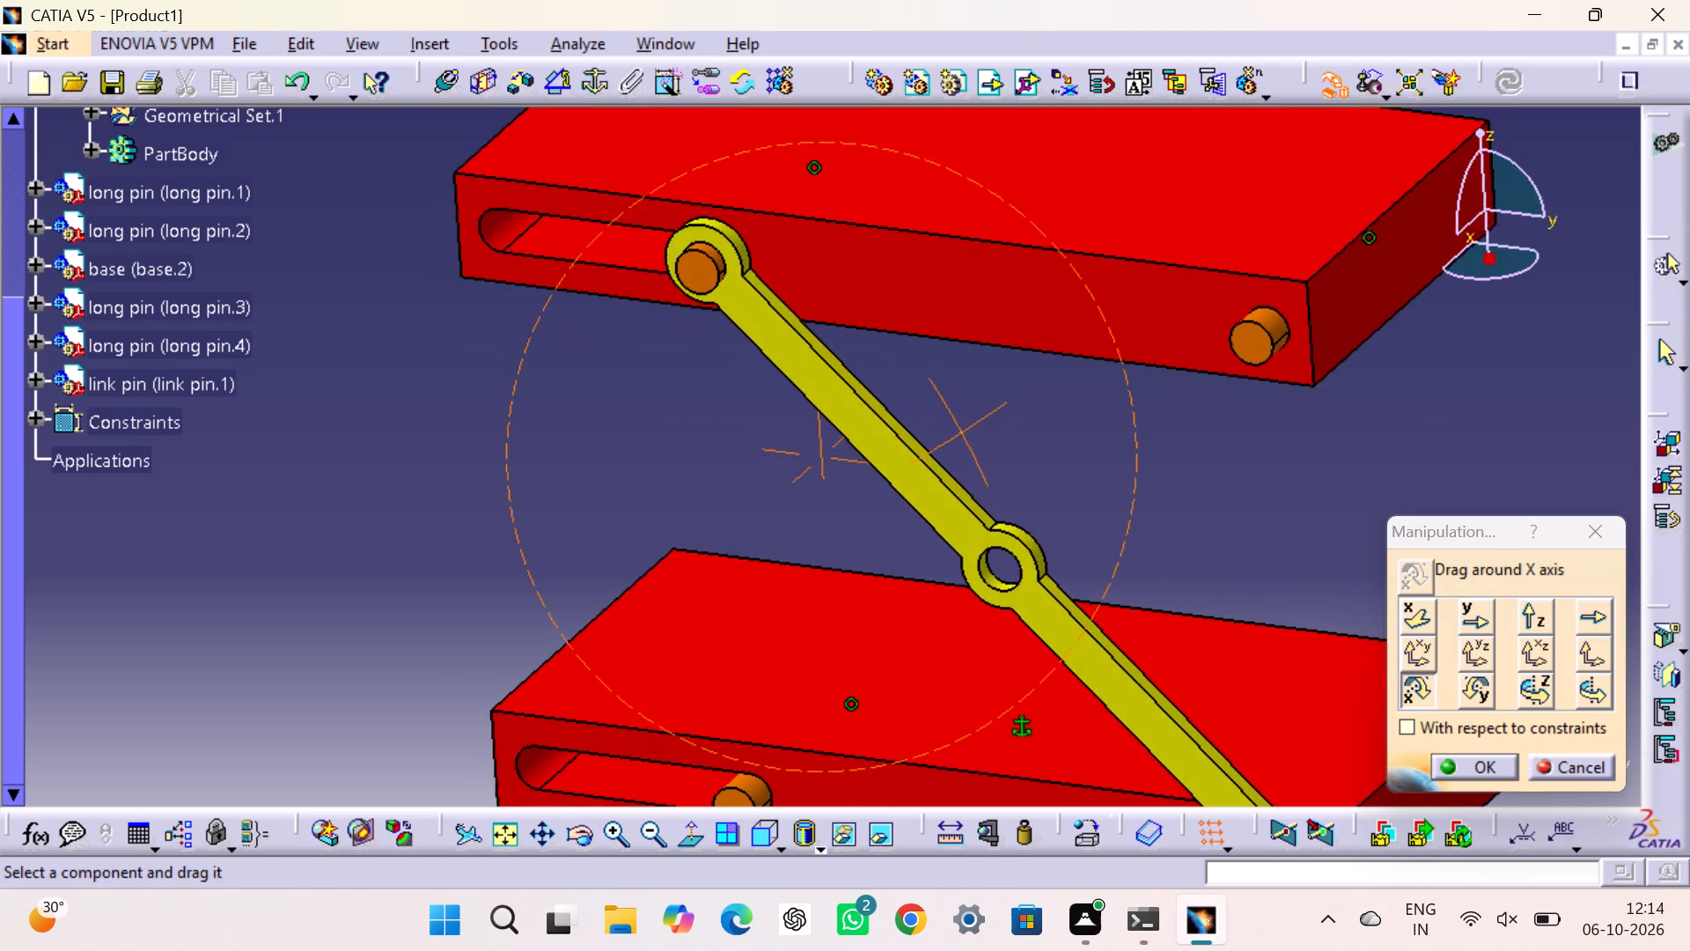
{"action": "right_click_drag", "start_coordinate": [962, 431], "coordinate": [982, 443]}
{"action": "middle_click_drag", "start_coordinate": [962, 431], "coordinate": [982, 443]}
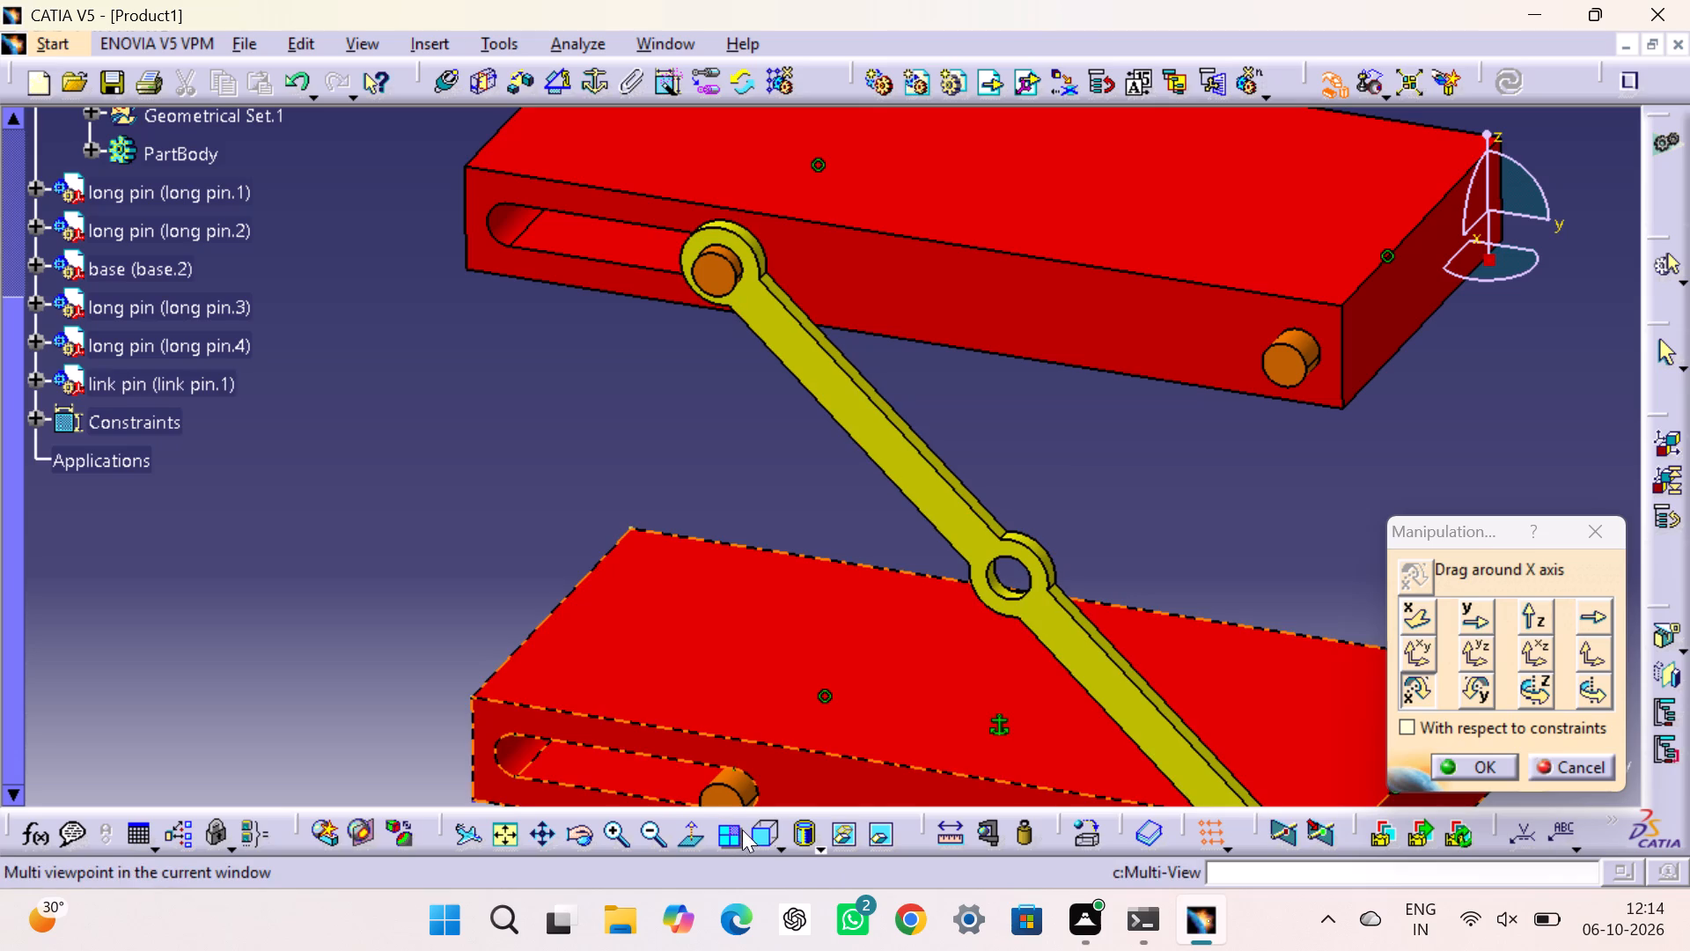
{"action": "triple_click", "coordinate": [614, 833]}
{"action": "left_click", "coordinate": [614, 833]}
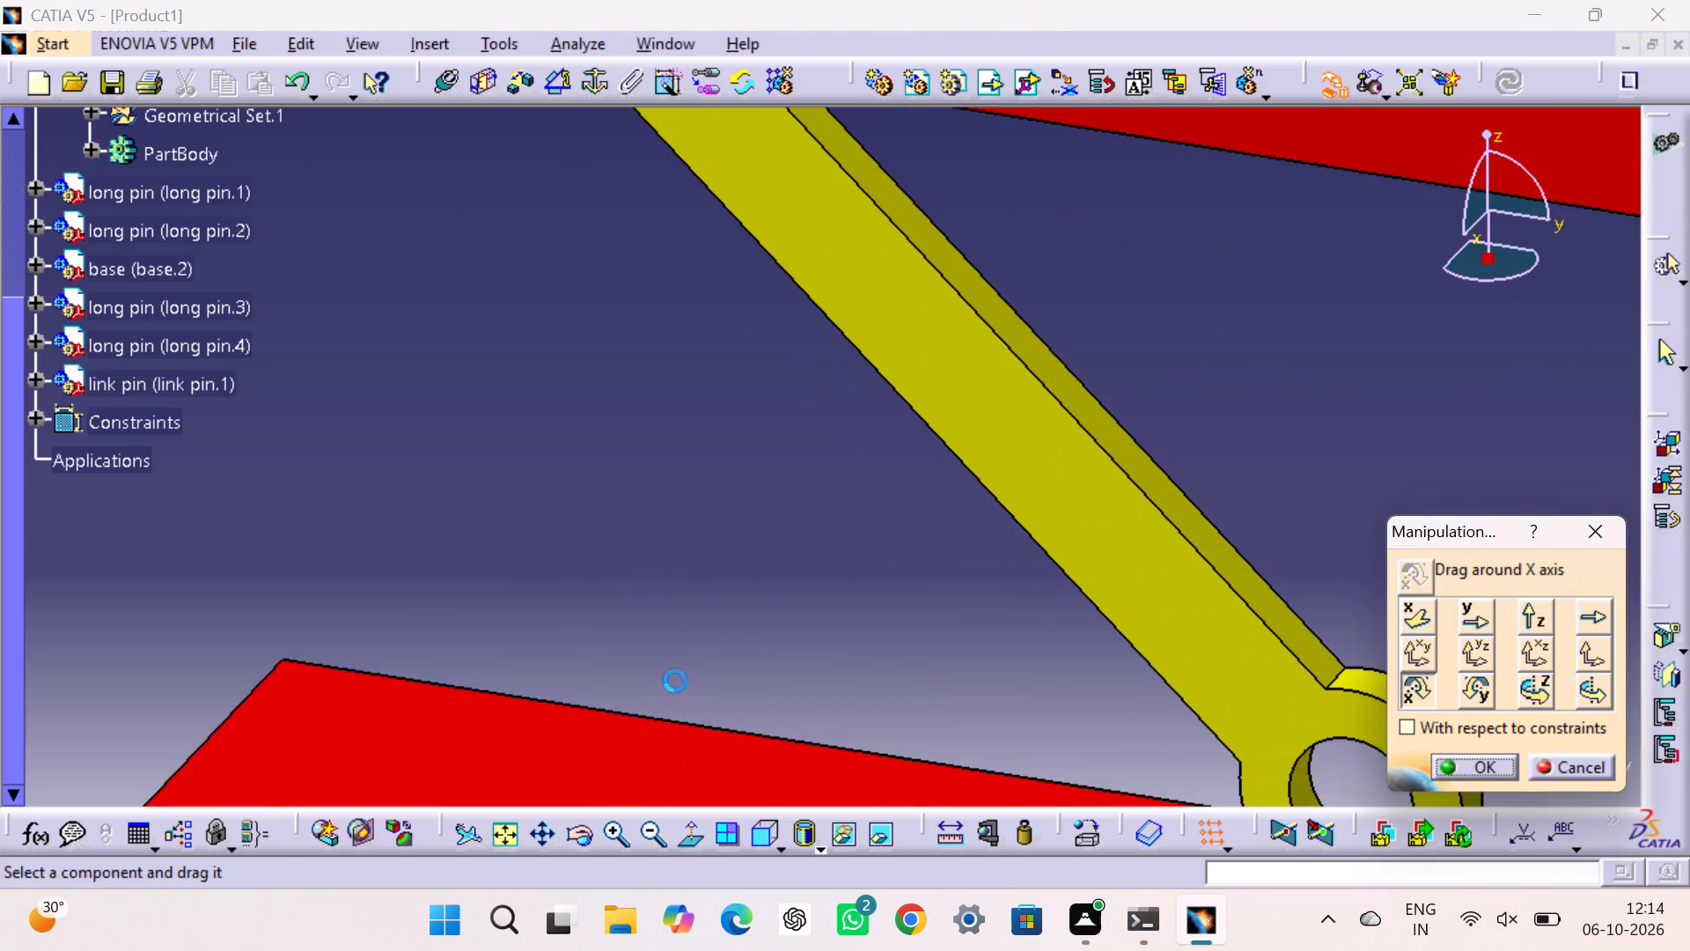
{"action": "middle_click_drag", "start_coordinate": [681, 644], "coordinate": [834, 933]}
{"action": "middle_click_drag", "start_coordinate": [756, 468], "coordinate": [815, 733]}
{"action": "scroll", "coordinate": [780, 546], "scroll_direction": "down", "scroll_amount": 1}
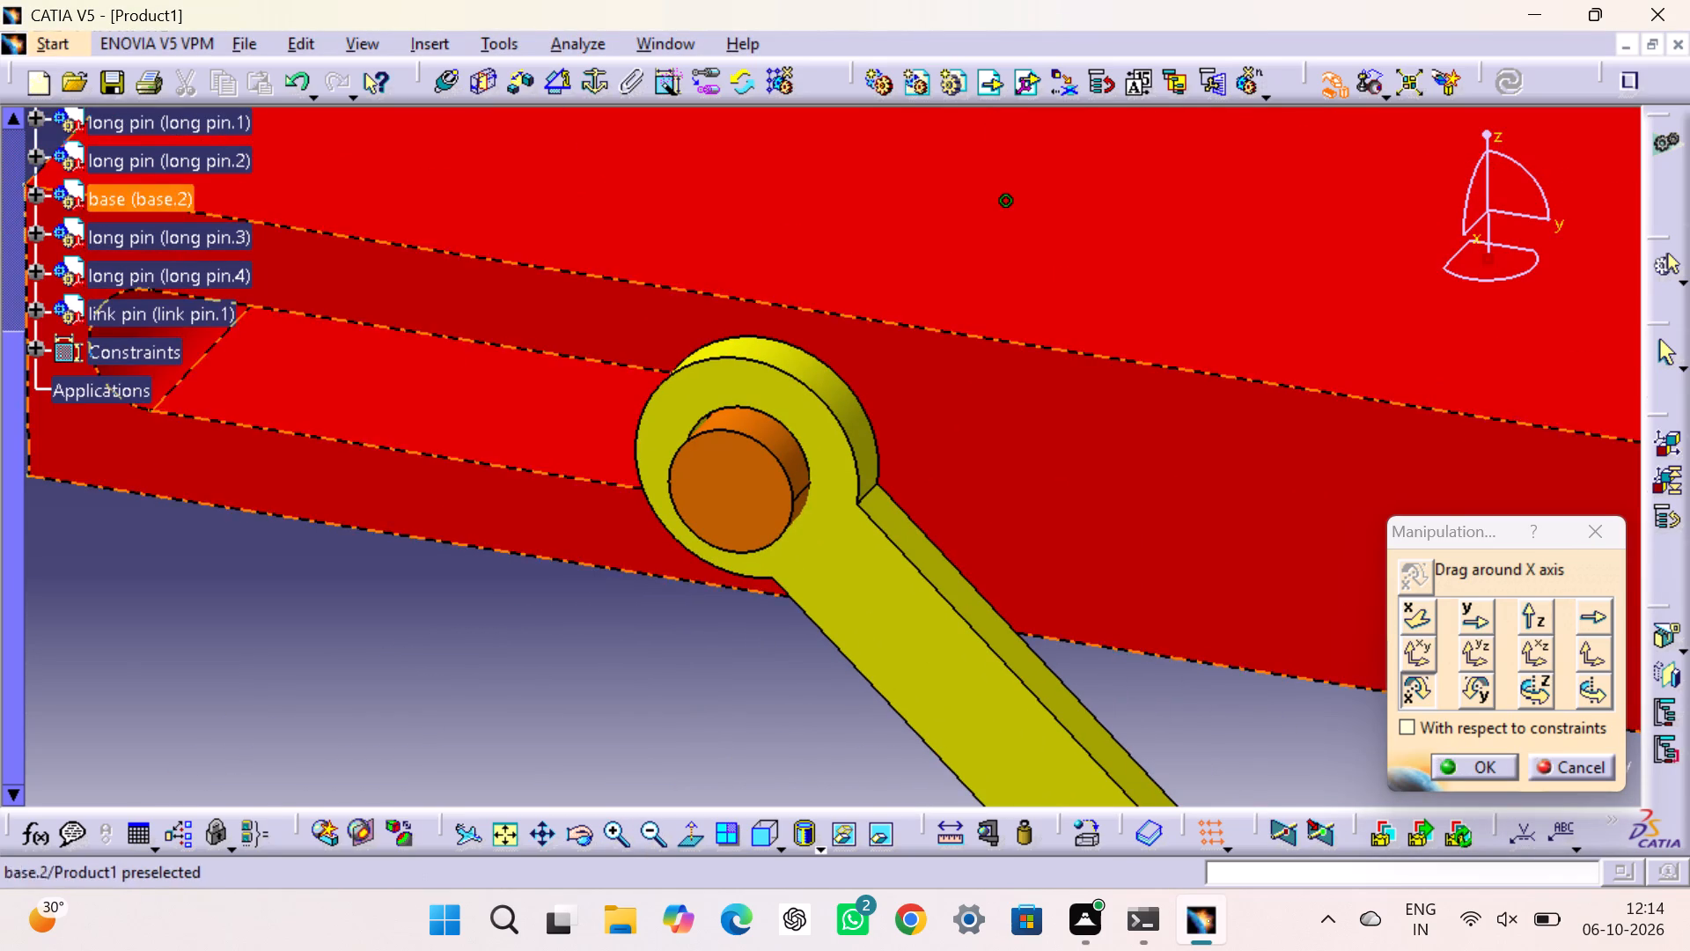
{"action": "left_click_drag", "start_coordinate": [834, 512], "coordinate": [844, 532]}
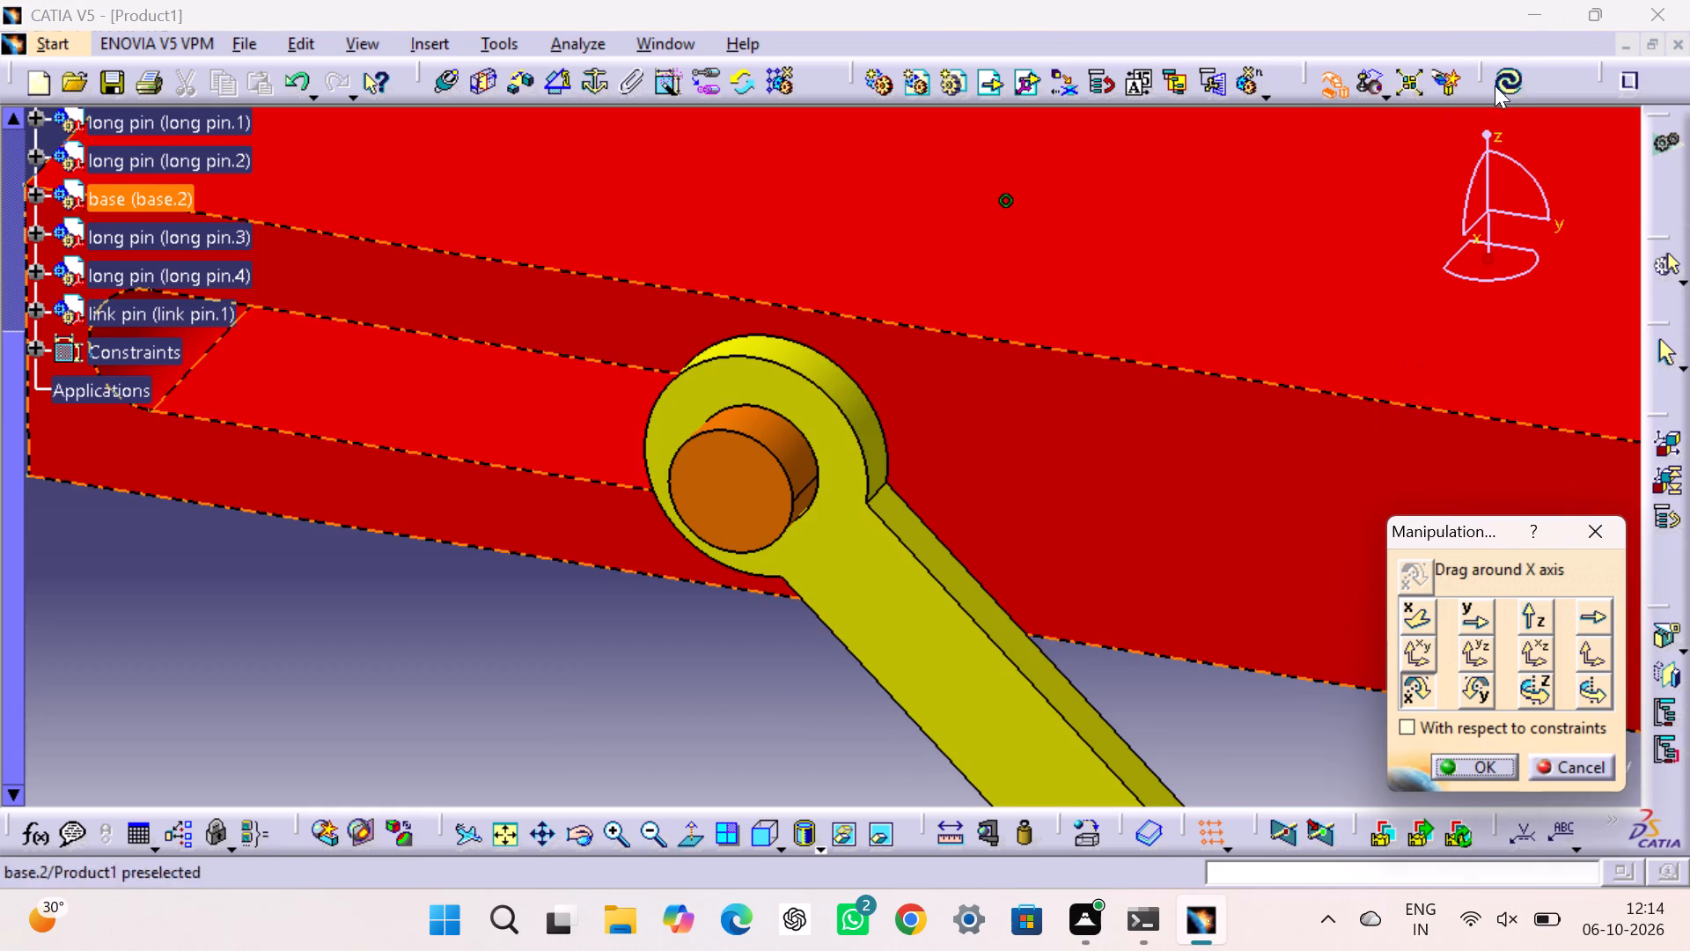
{"action": "left_click", "coordinate": [1510, 85]}
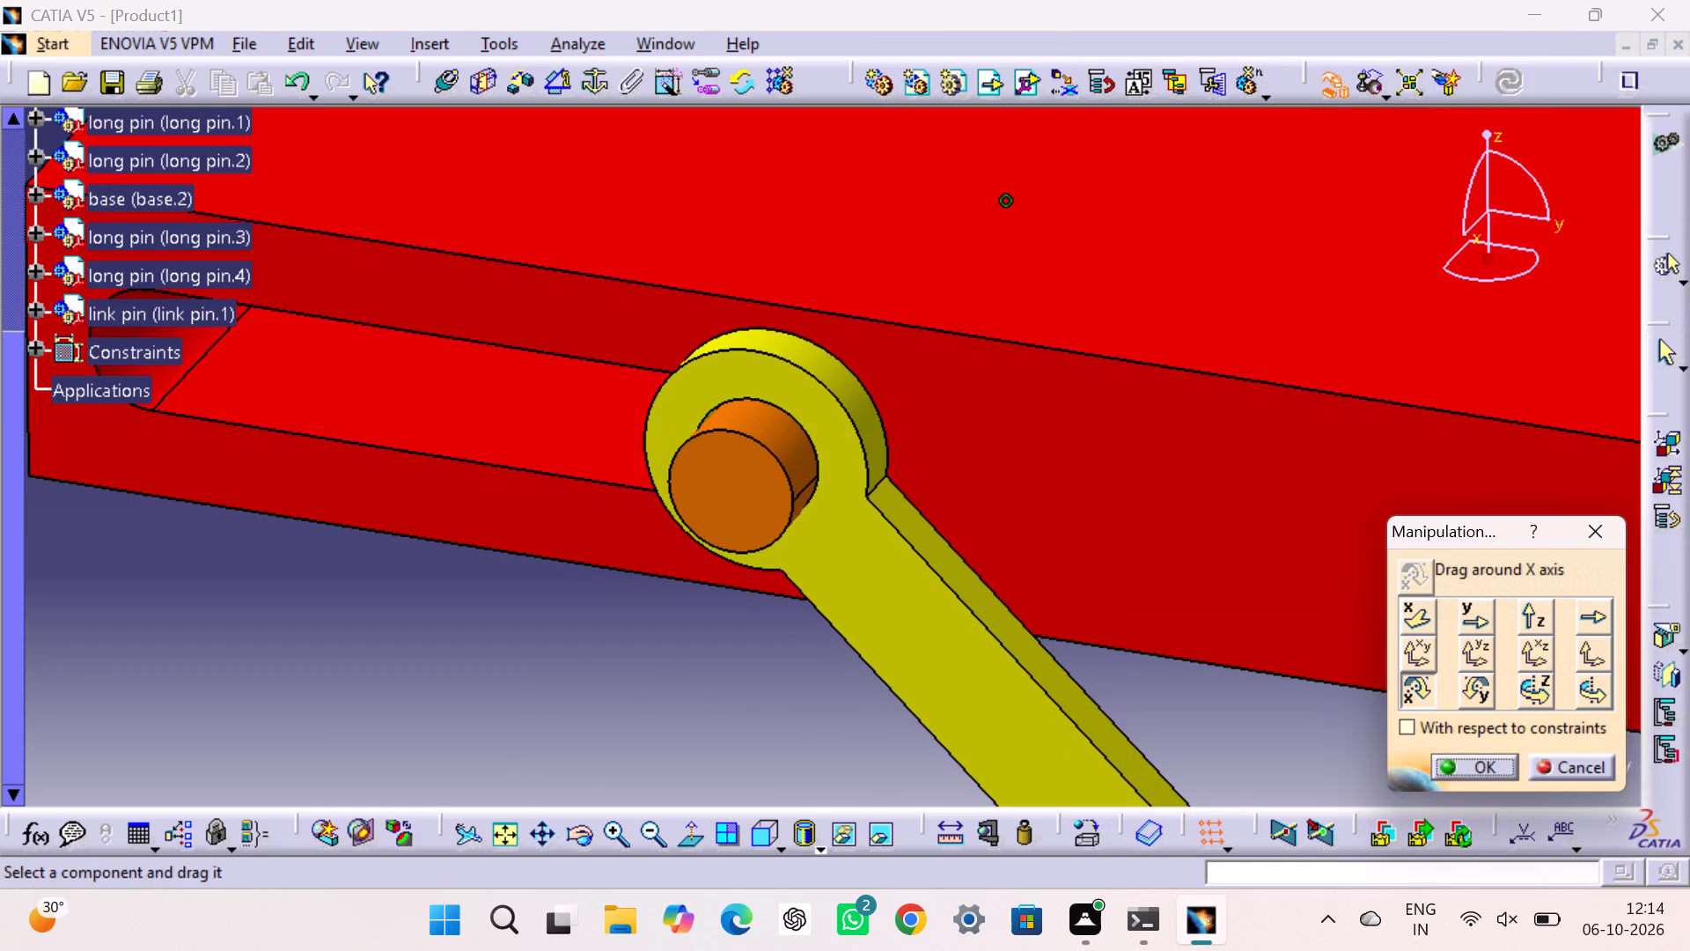
Facing the upper joint, rotate the link back about the X axis until its hole surrounds the slot pin, and update the assembly.
{"action": "middle_click_drag", "start_coordinate": [723, 668], "coordinate": [799, 561]}
{"action": "right_click_drag", "start_coordinate": [723, 668], "coordinate": [799, 561]}
{"action": "left_click_drag", "start_coordinate": [897, 202], "coordinate": [907, 229]}
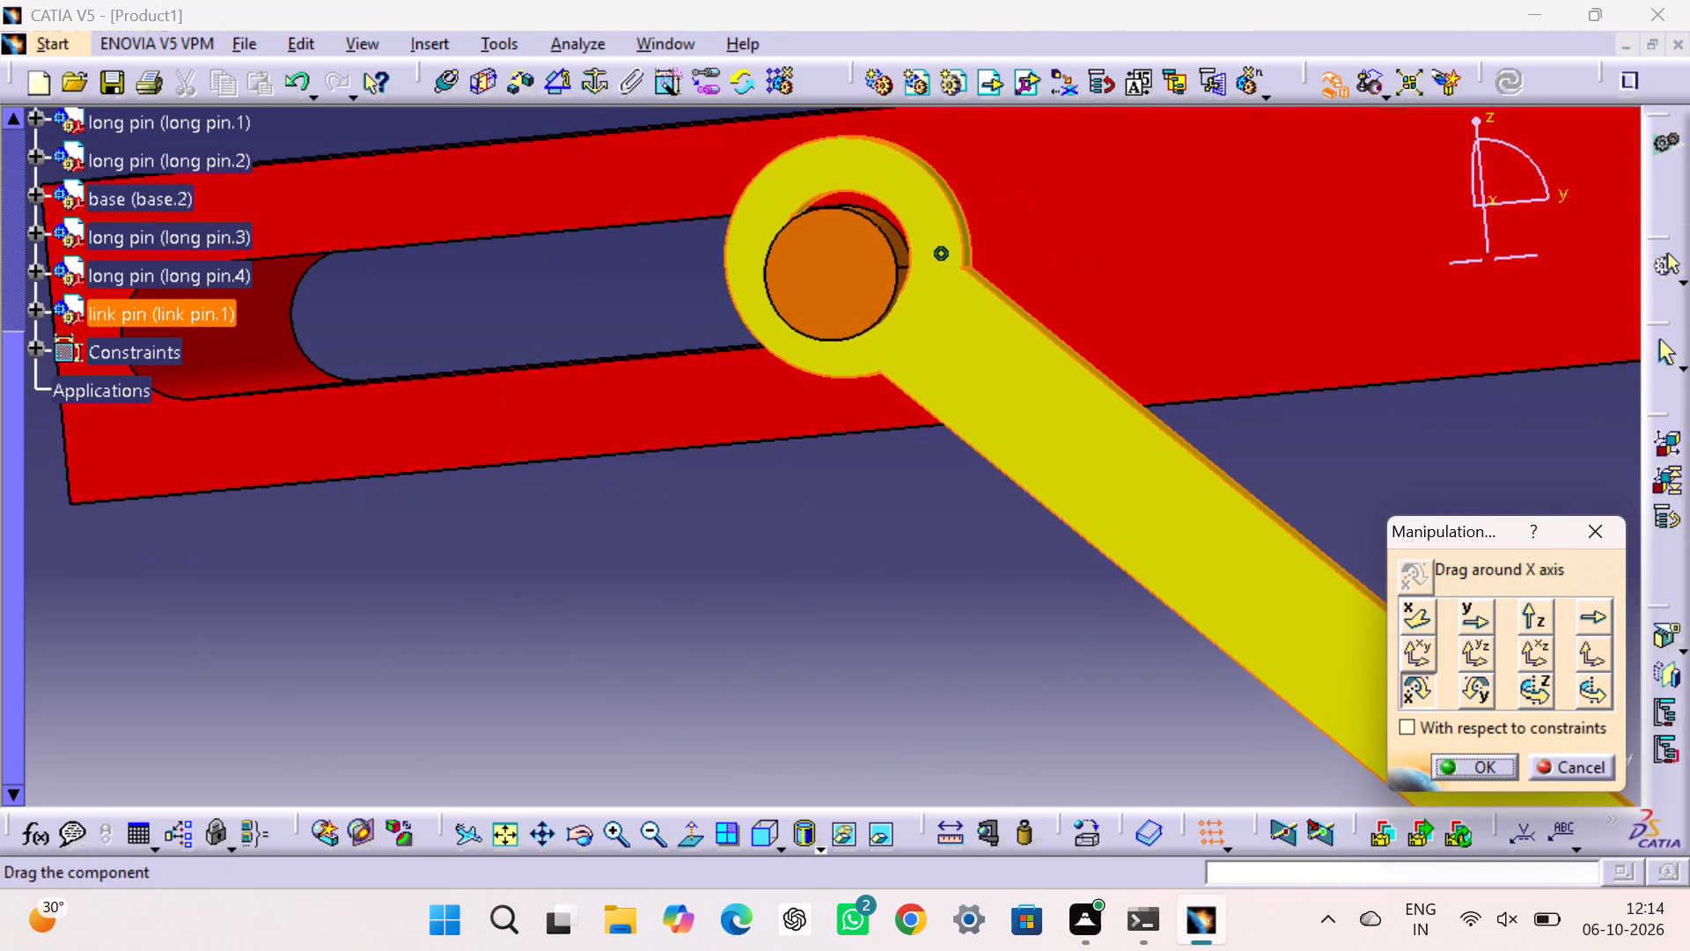
{"action": "left_click_drag", "start_coordinate": [907, 229], "coordinate": [921, 315]}
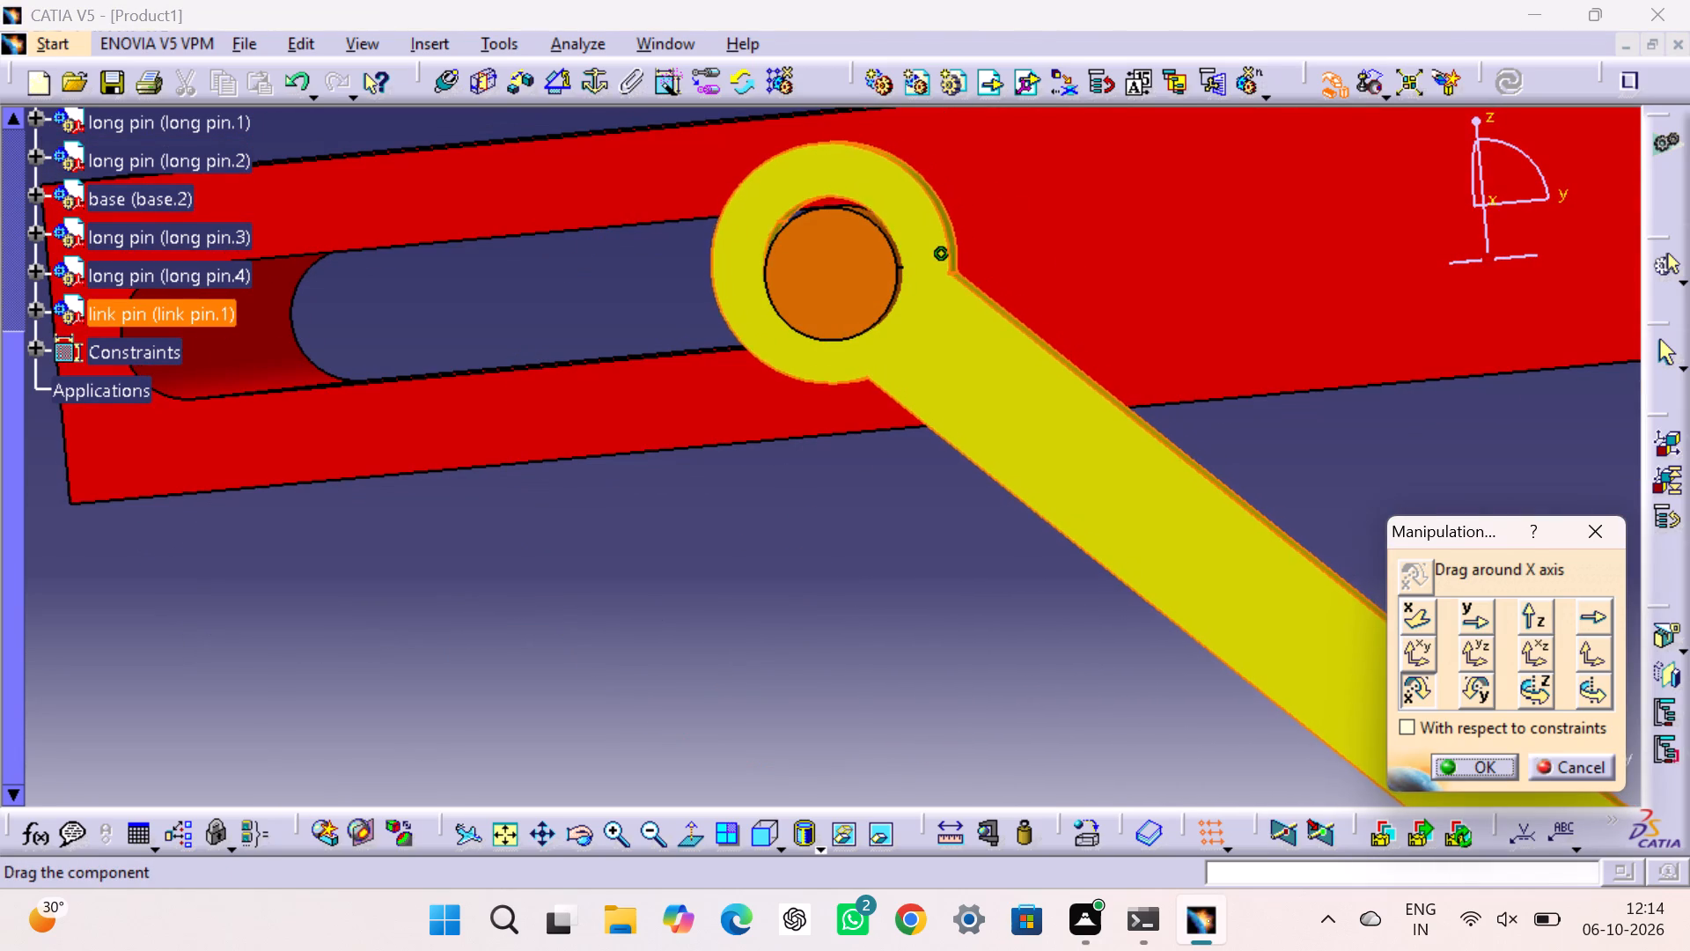
{"action": "left_click_drag", "start_coordinate": [921, 315], "coordinate": [922, 336]}
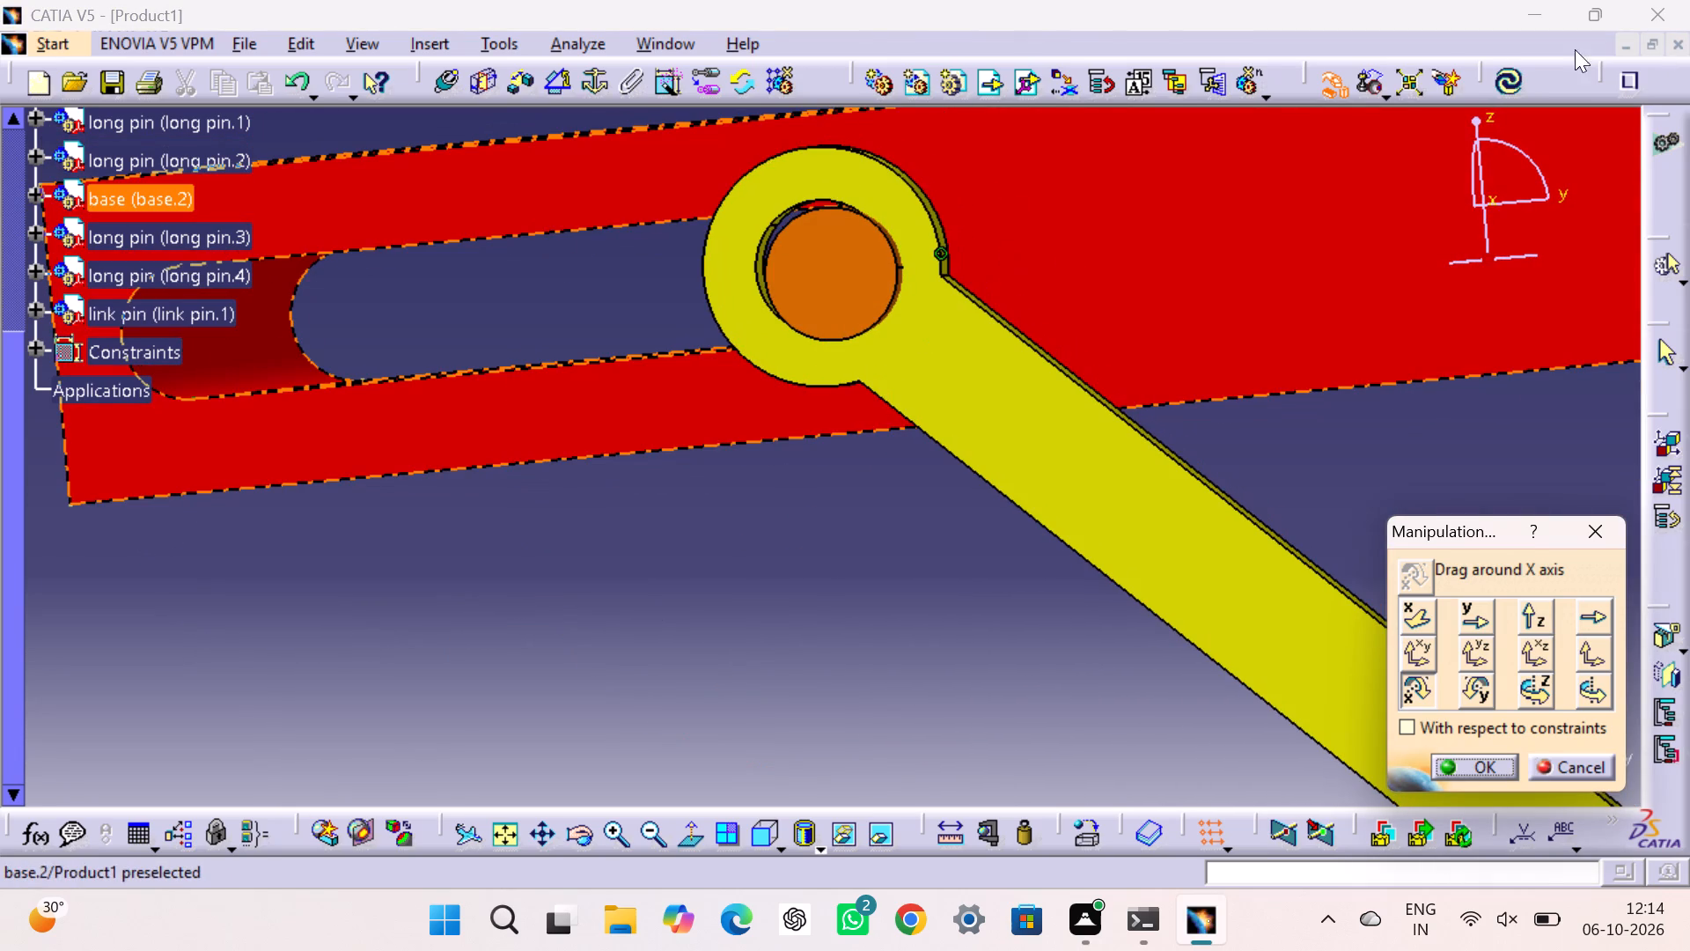
{"action": "left_click", "coordinate": [1503, 86]}
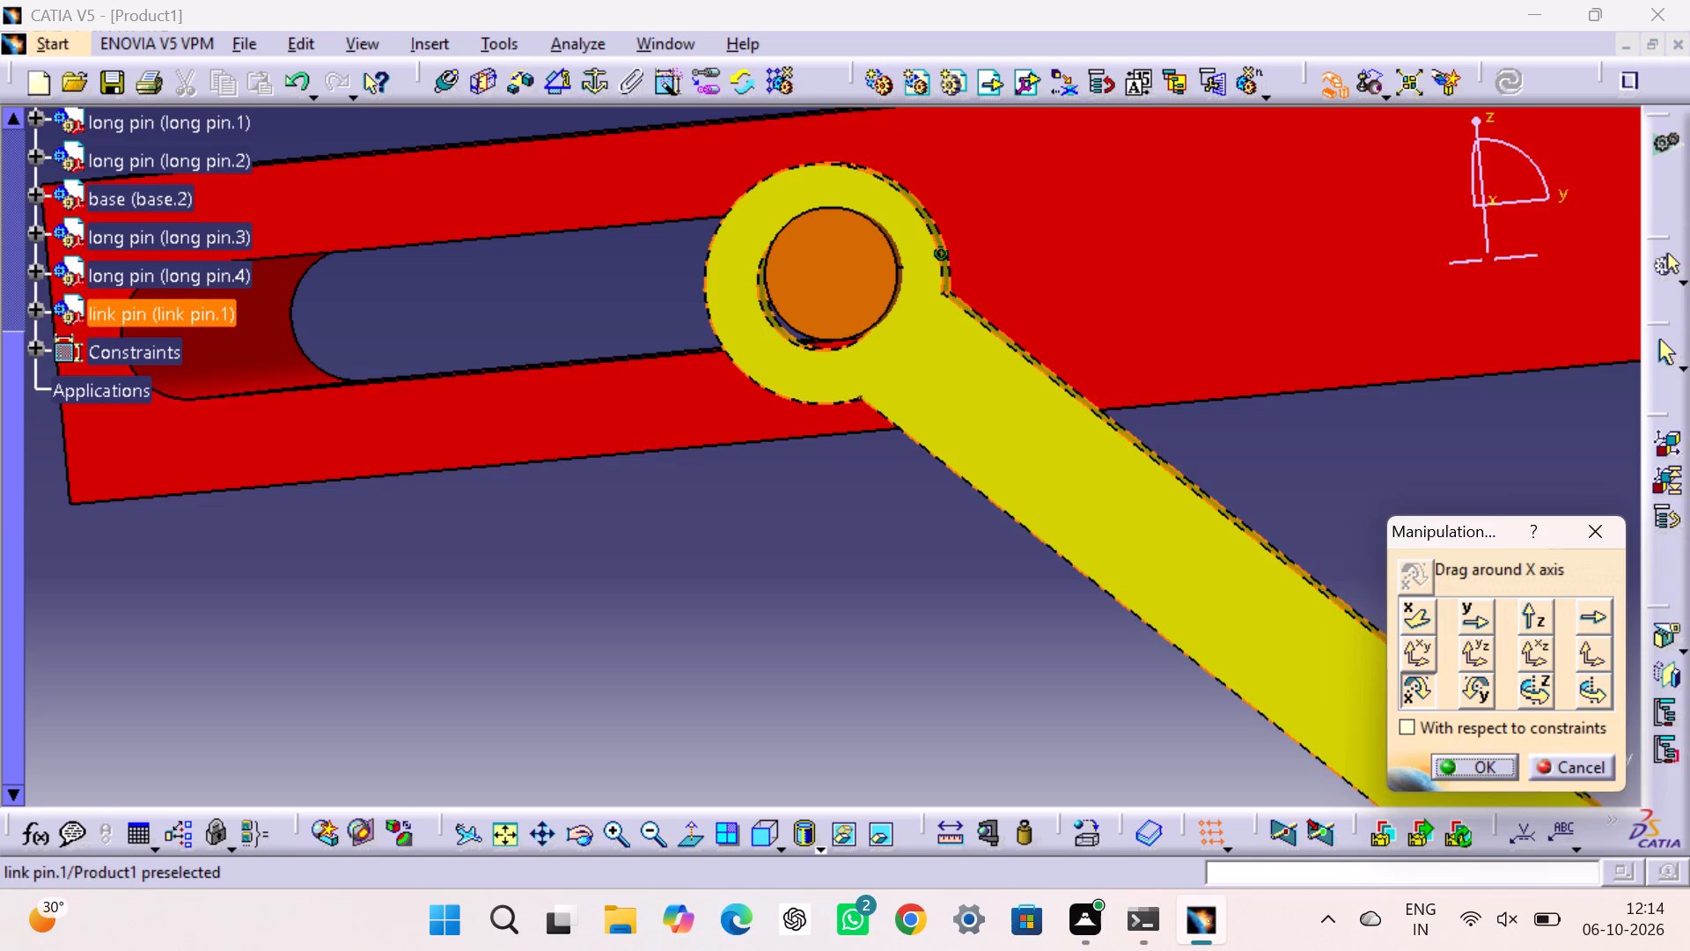
Fine-tune the link's rotation about the X axis to centre its upper hole on the slot pin, updating after each move, and finish manipulating.
{"action": "left_click_drag", "start_coordinate": [893, 209], "coordinate": [901, 192]}
{"action": "left_click", "coordinate": [1501, 77]}
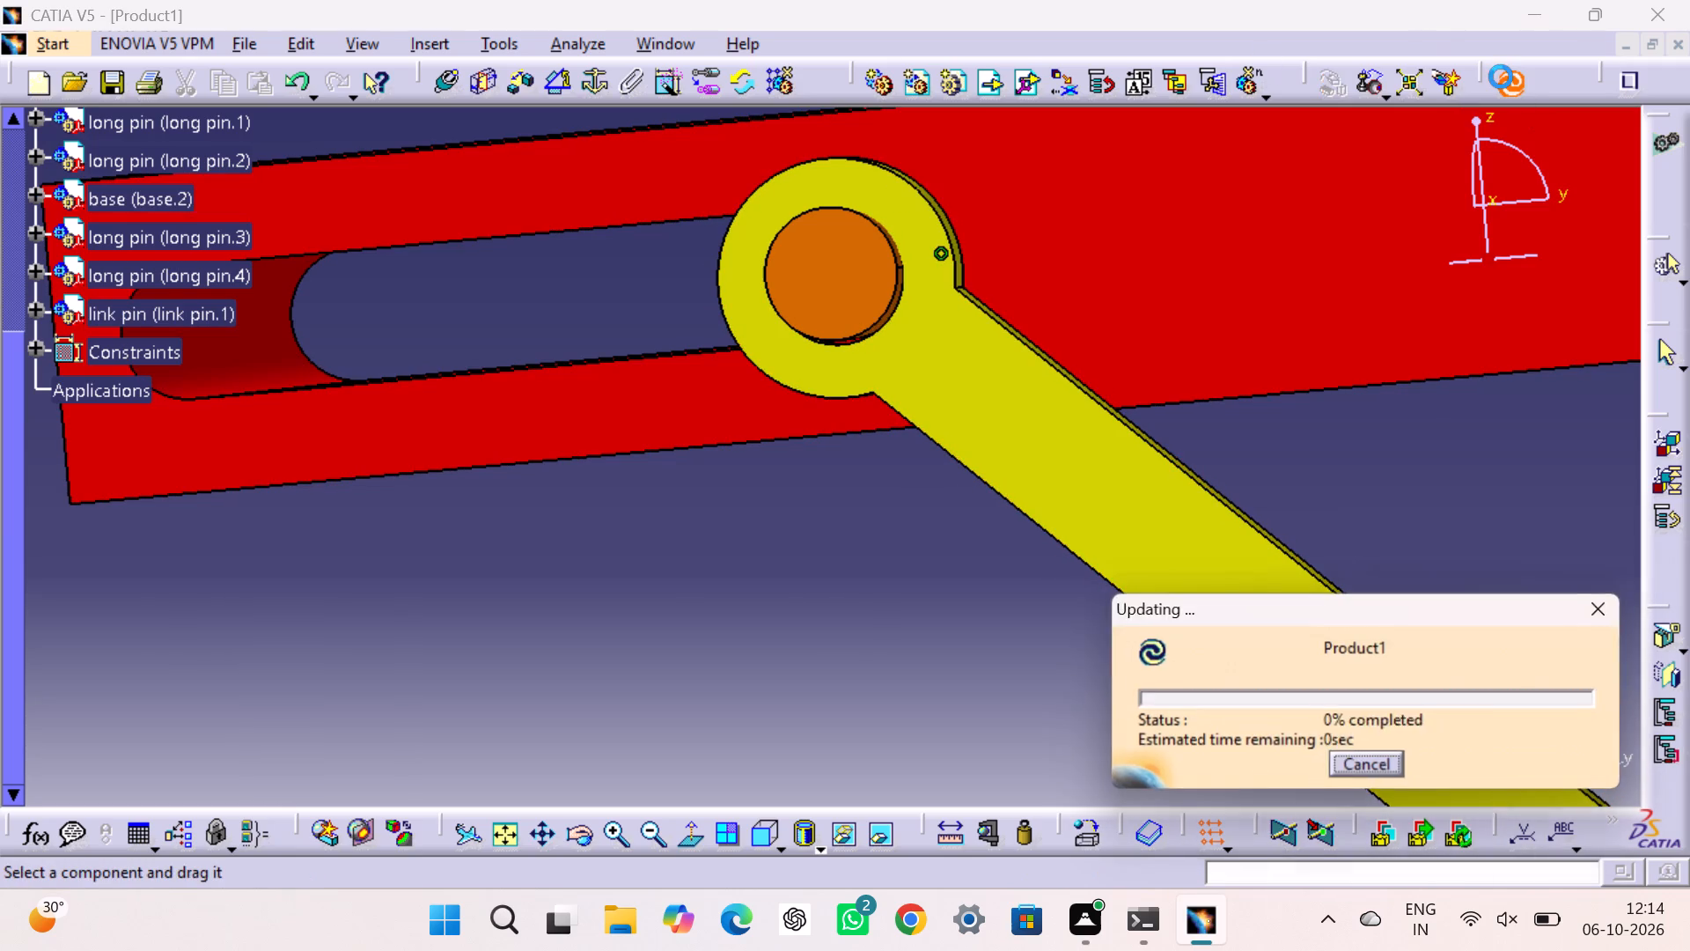
{"action": "left_click_drag", "start_coordinate": [828, 176], "coordinate": [828, 182]}
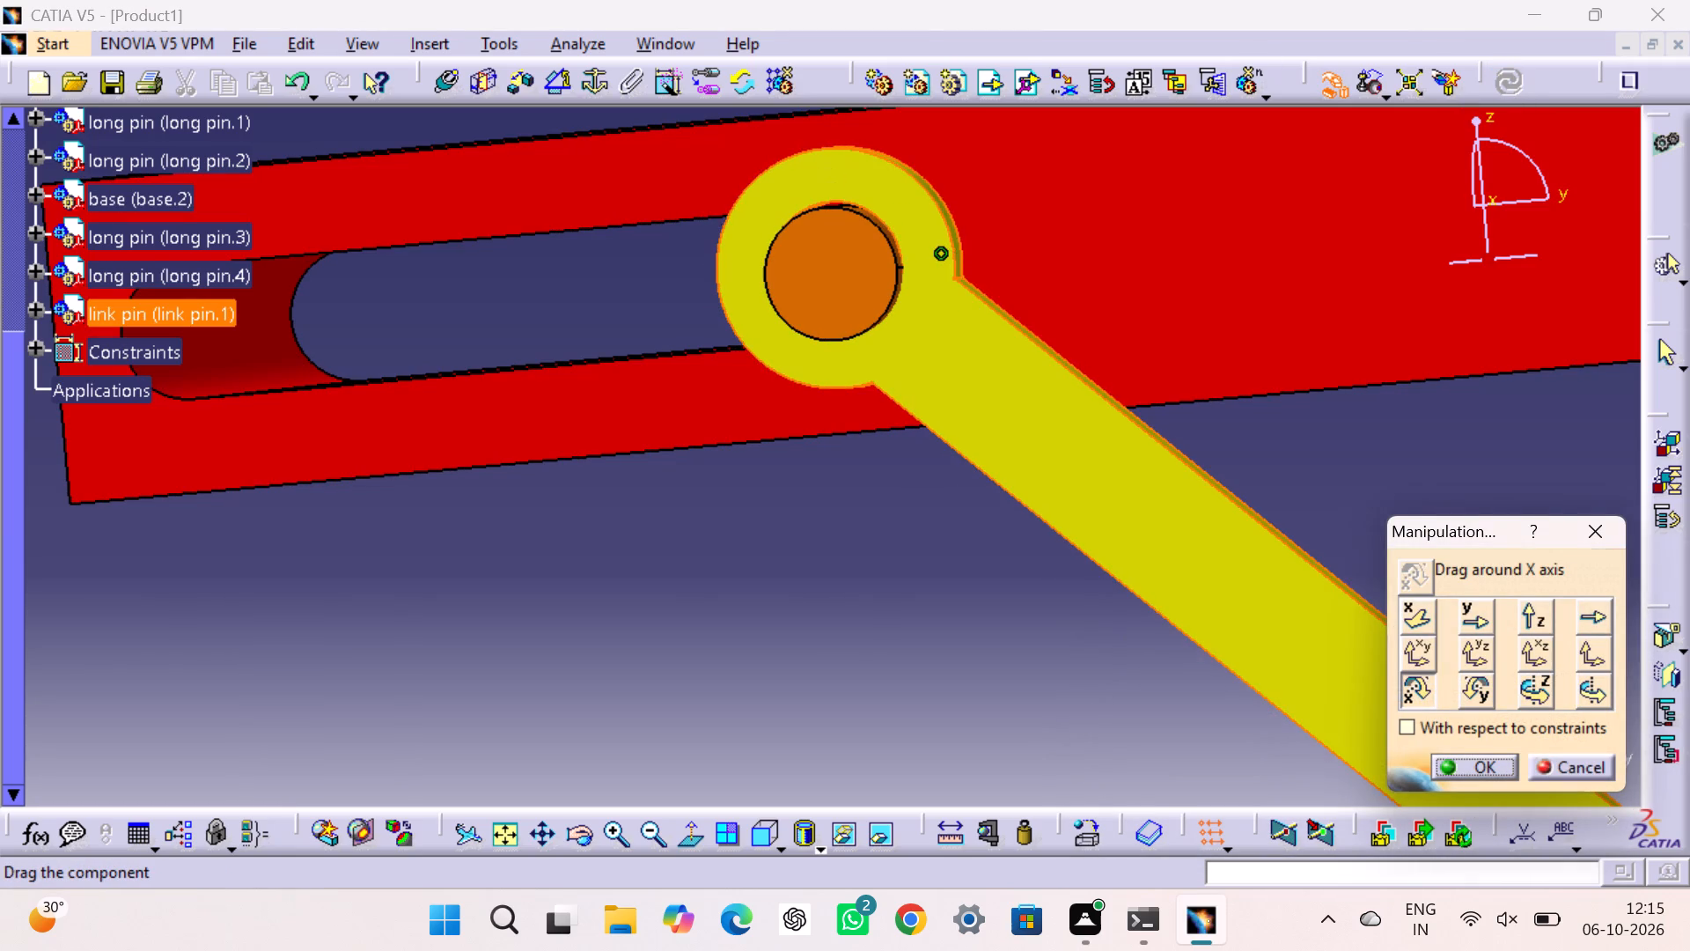
{"action": "left_click_drag", "start_coordinate": [828, 182], "coordinate": [828, 188]}
{"action": "left_click", "coordinate": [1495, 80]}
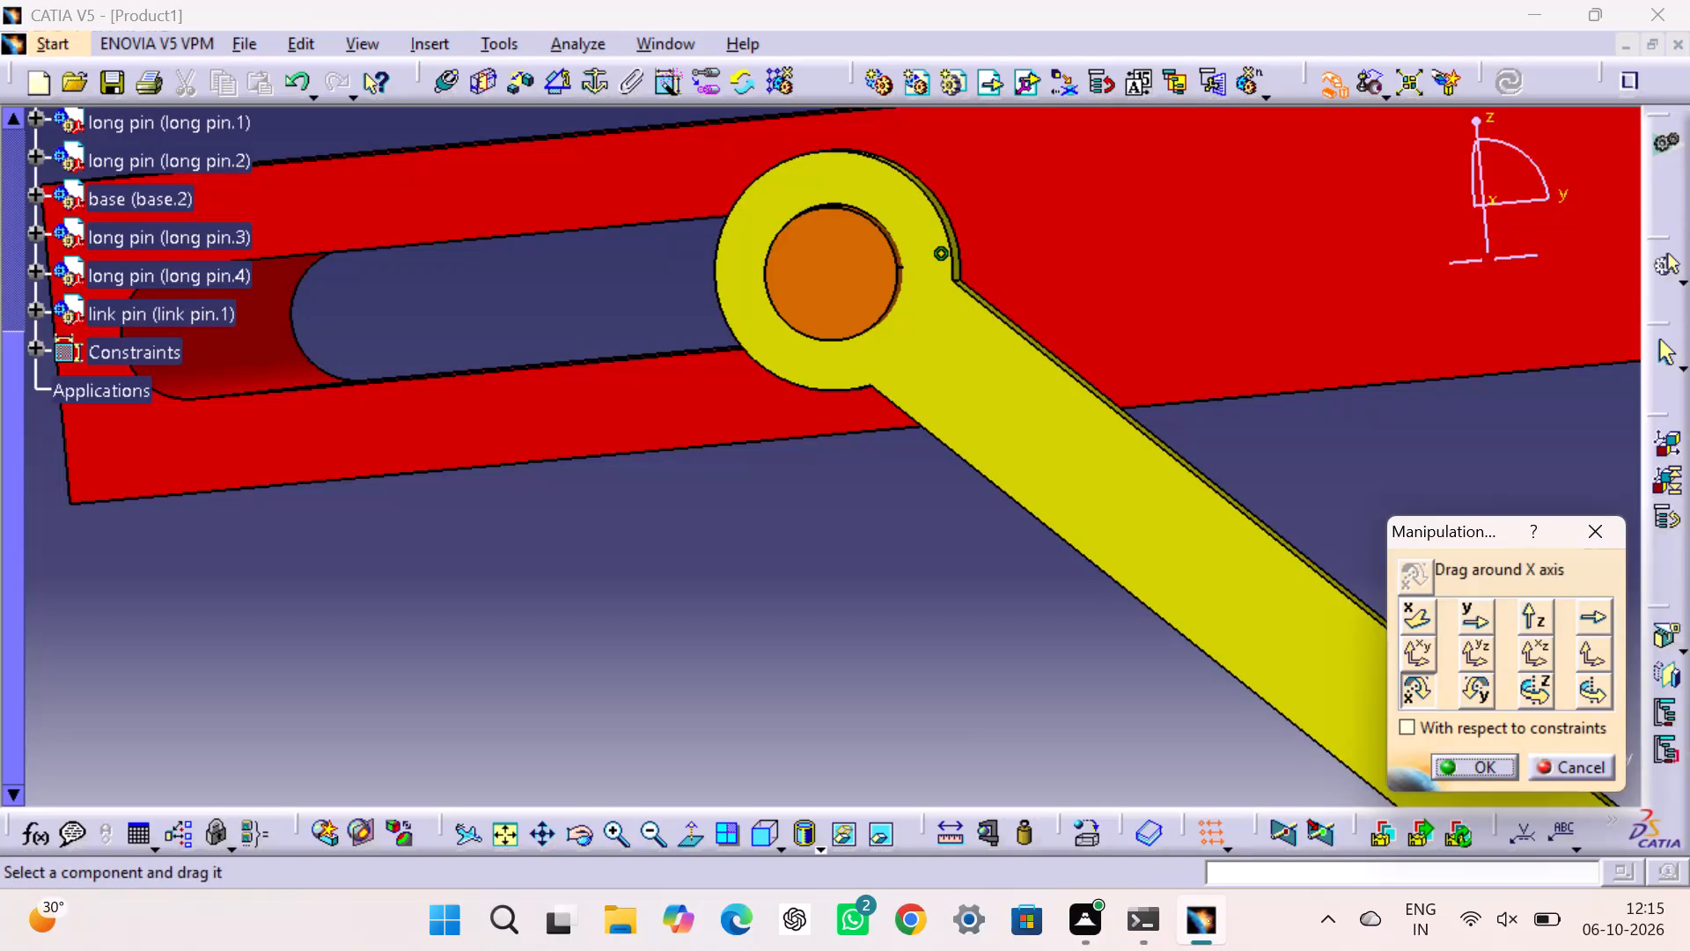
{"action": "middle_click_drag", "start_coordinate": [872, 609], "coordinate": [908, 477]}
{"action": "right_click_drag", "start_coordinate": [872, 609], "coordinate": [908, 477]}
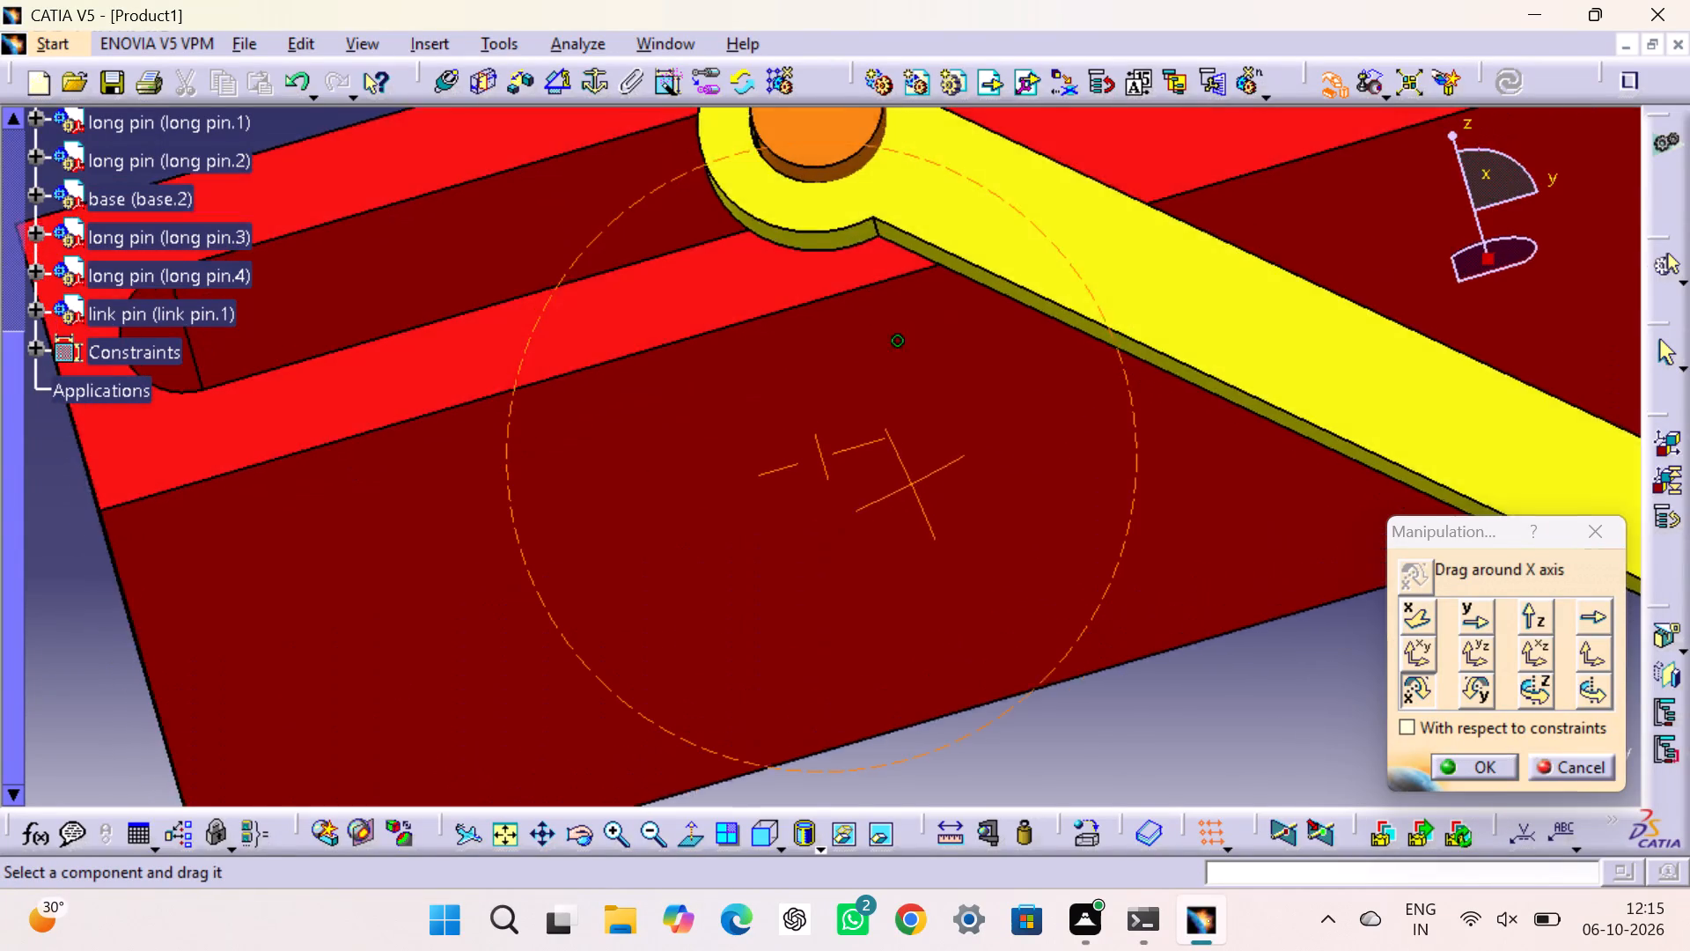
{"action": "middle_click_drag", "start_coordinate": [908, 477], "coordinate": [941, 593]}
{"action": "right_click_drag", "start_coordinate": [908, 477], "coordinate": [941, 593]}
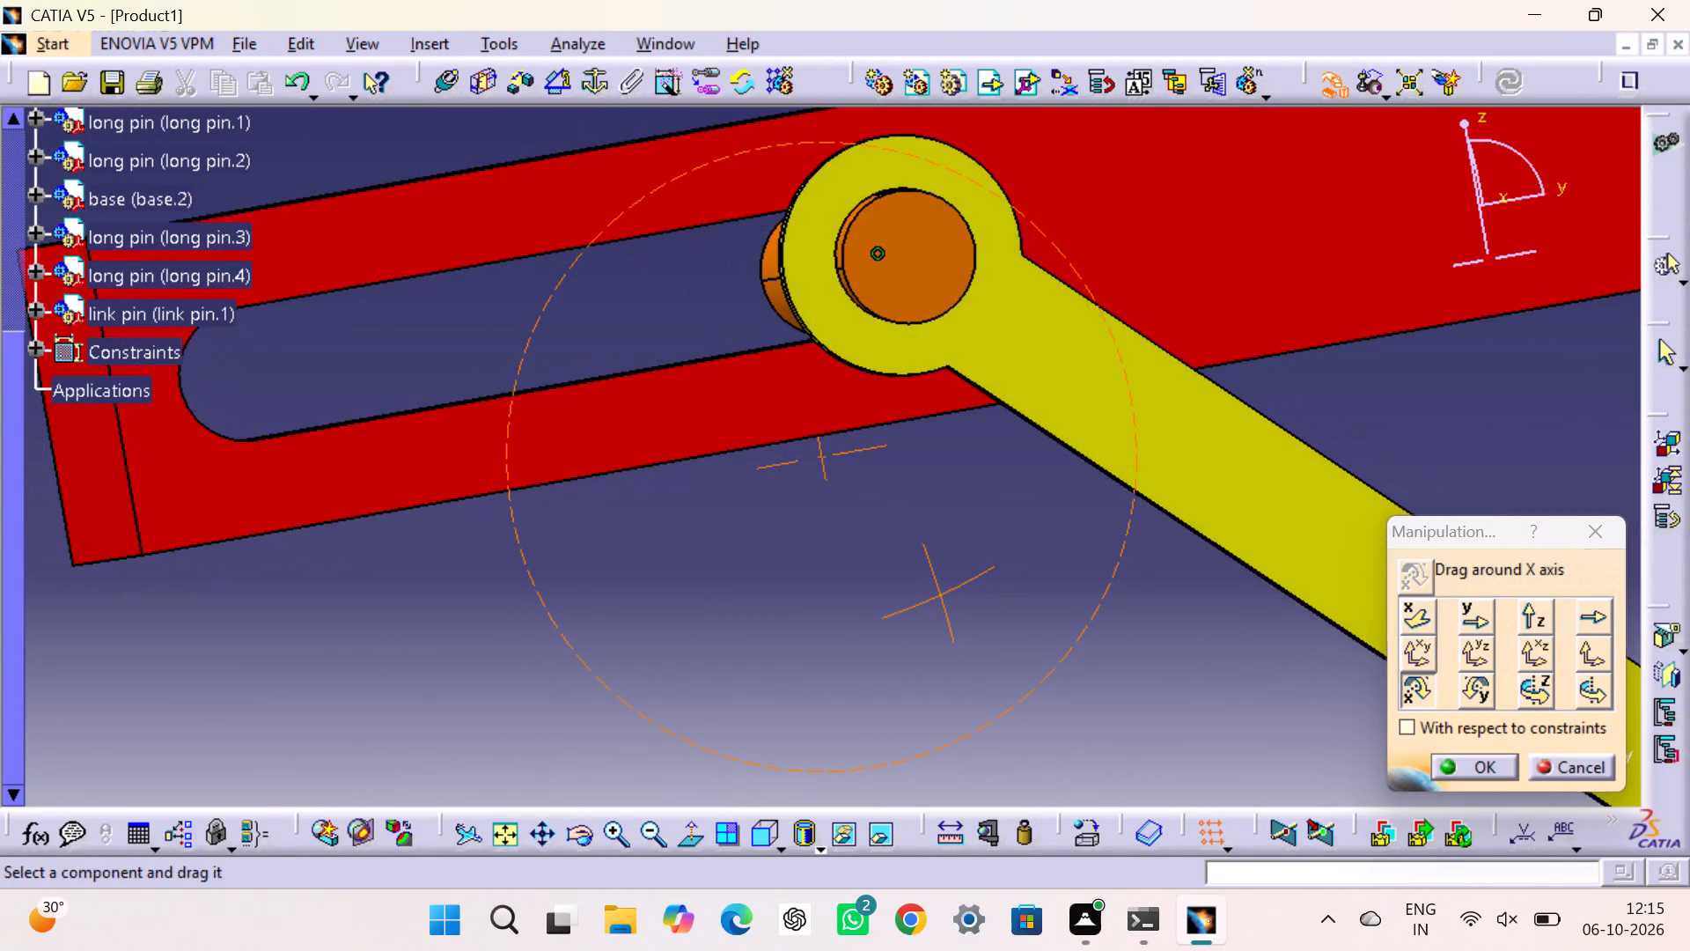
{"action": "right_click_drag", "start_coordinate": [941, 593], "coordinate": [809, 615]}
{"action": "middle_click_drag", "start_coordinate": [941, 593], "coordinate": [809, 615]}
{"action": "left_click", "coordinate": [1459, 770]}
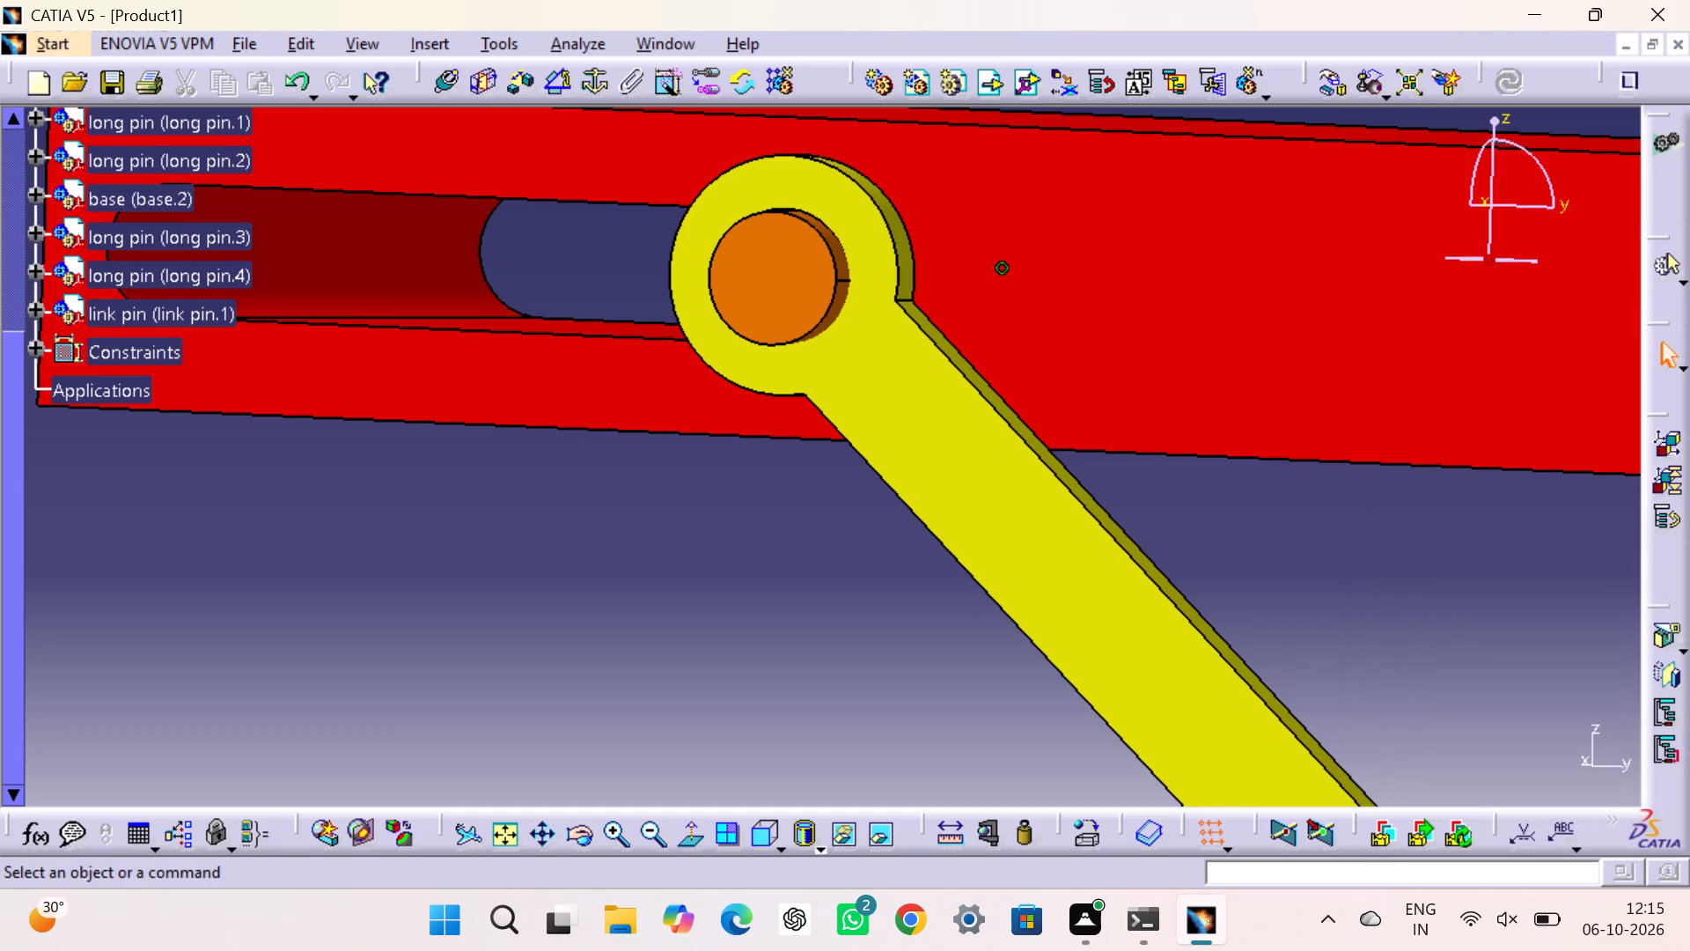
{"action": "left_click", "coordinate": [1266, 604]}
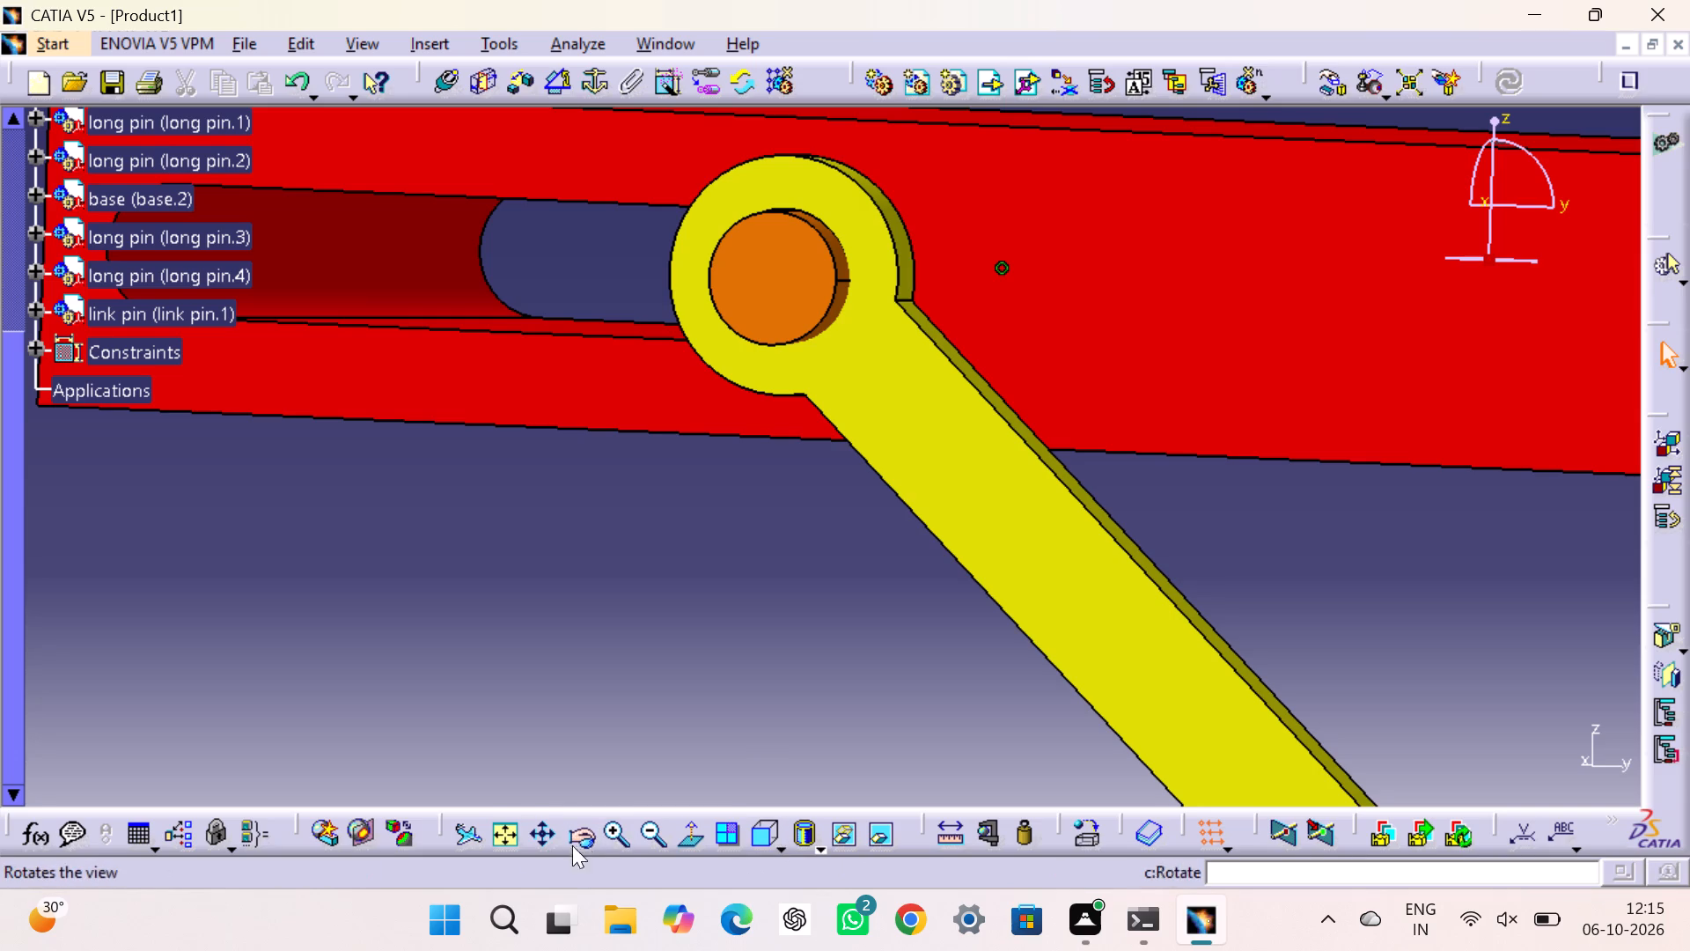
In isometric view, move the link along the X axis outward until it is clear of the base pins.
{"action": "left_click", "coordinate": [513, 830]}
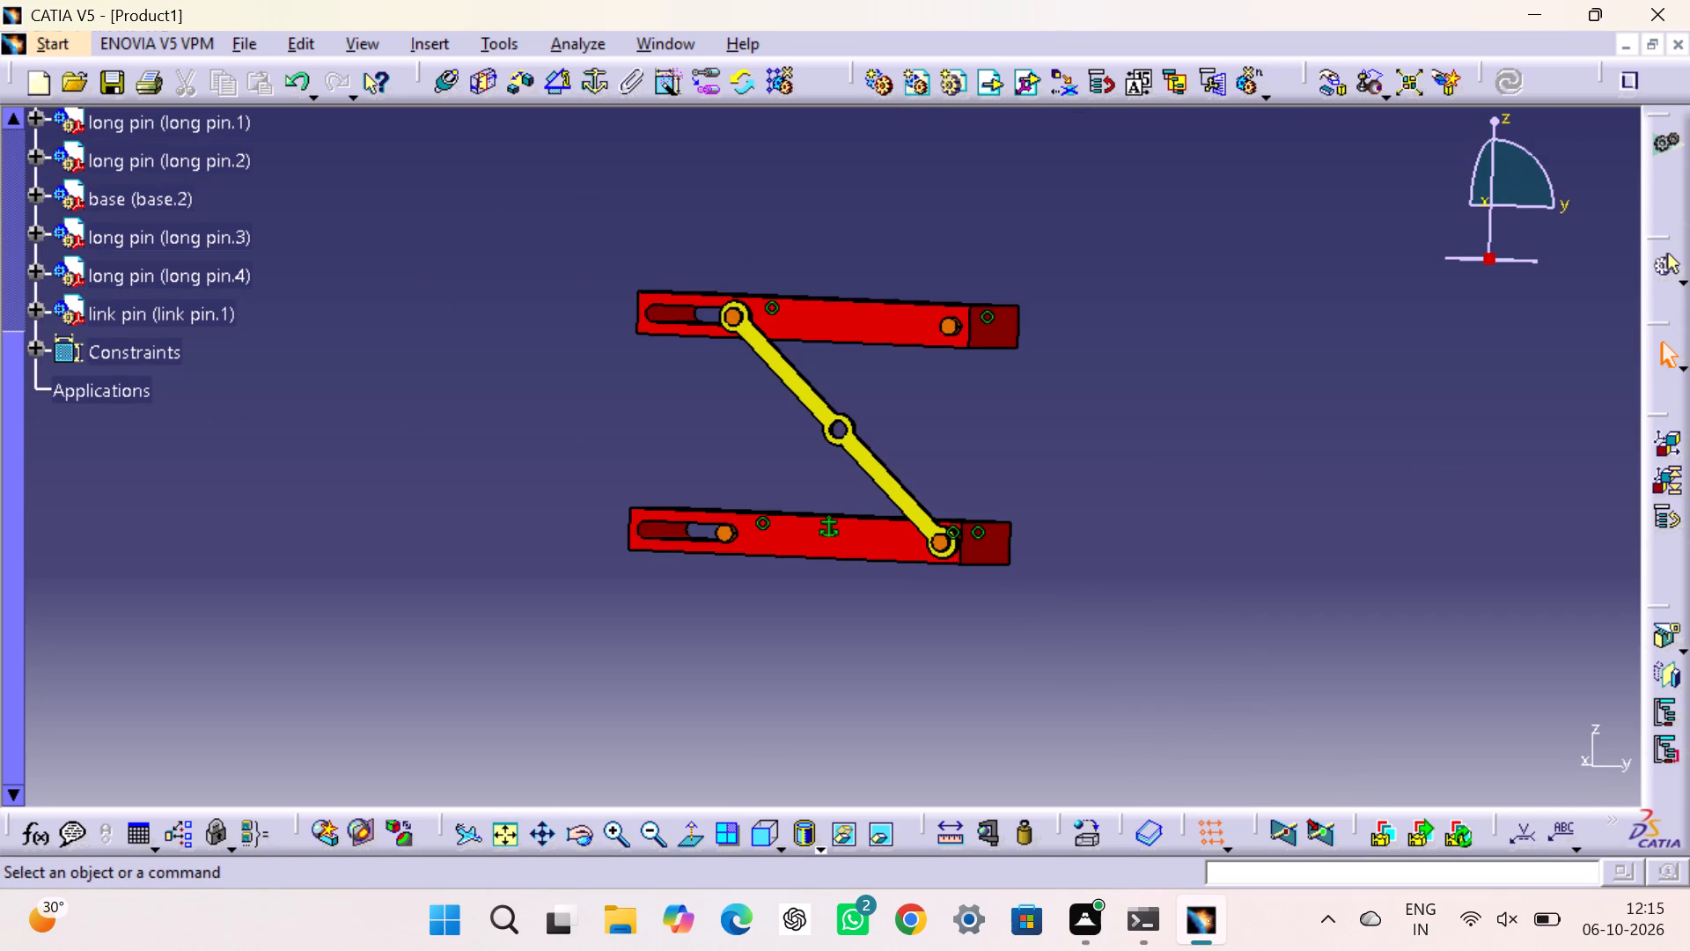
{"action": "left_click", "coordinate": [1289, 423]}
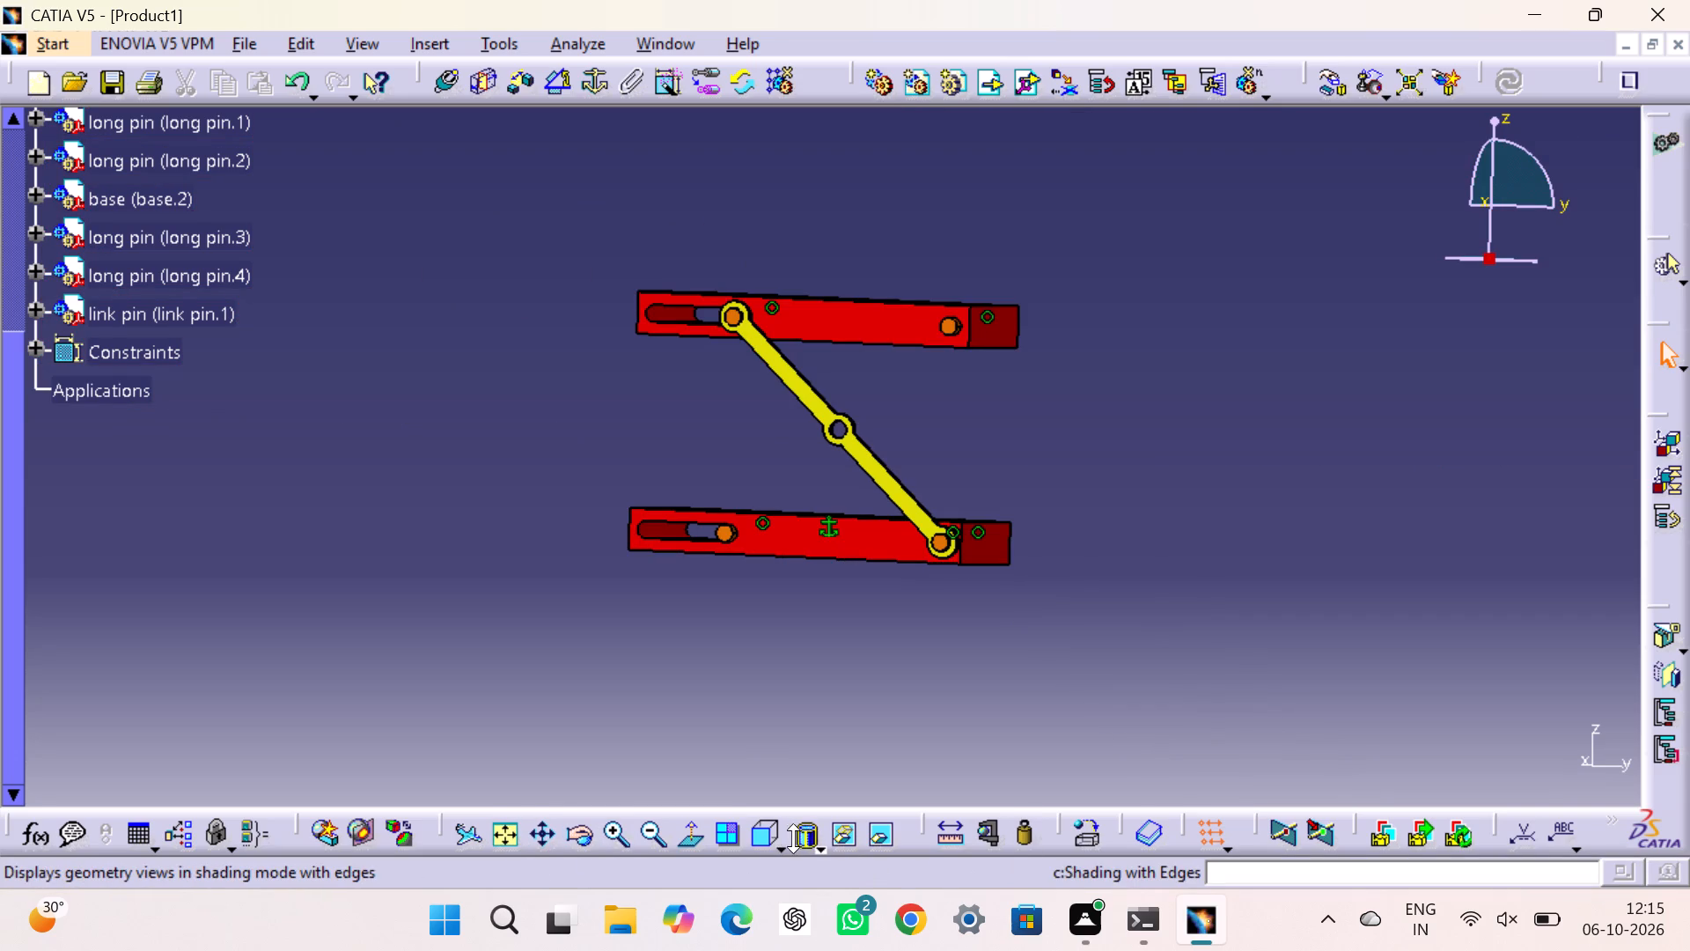
{"action": "left_click", "coordinate": [784, 843]}
{"action": "left_click", "coordinate": [795, 607]}
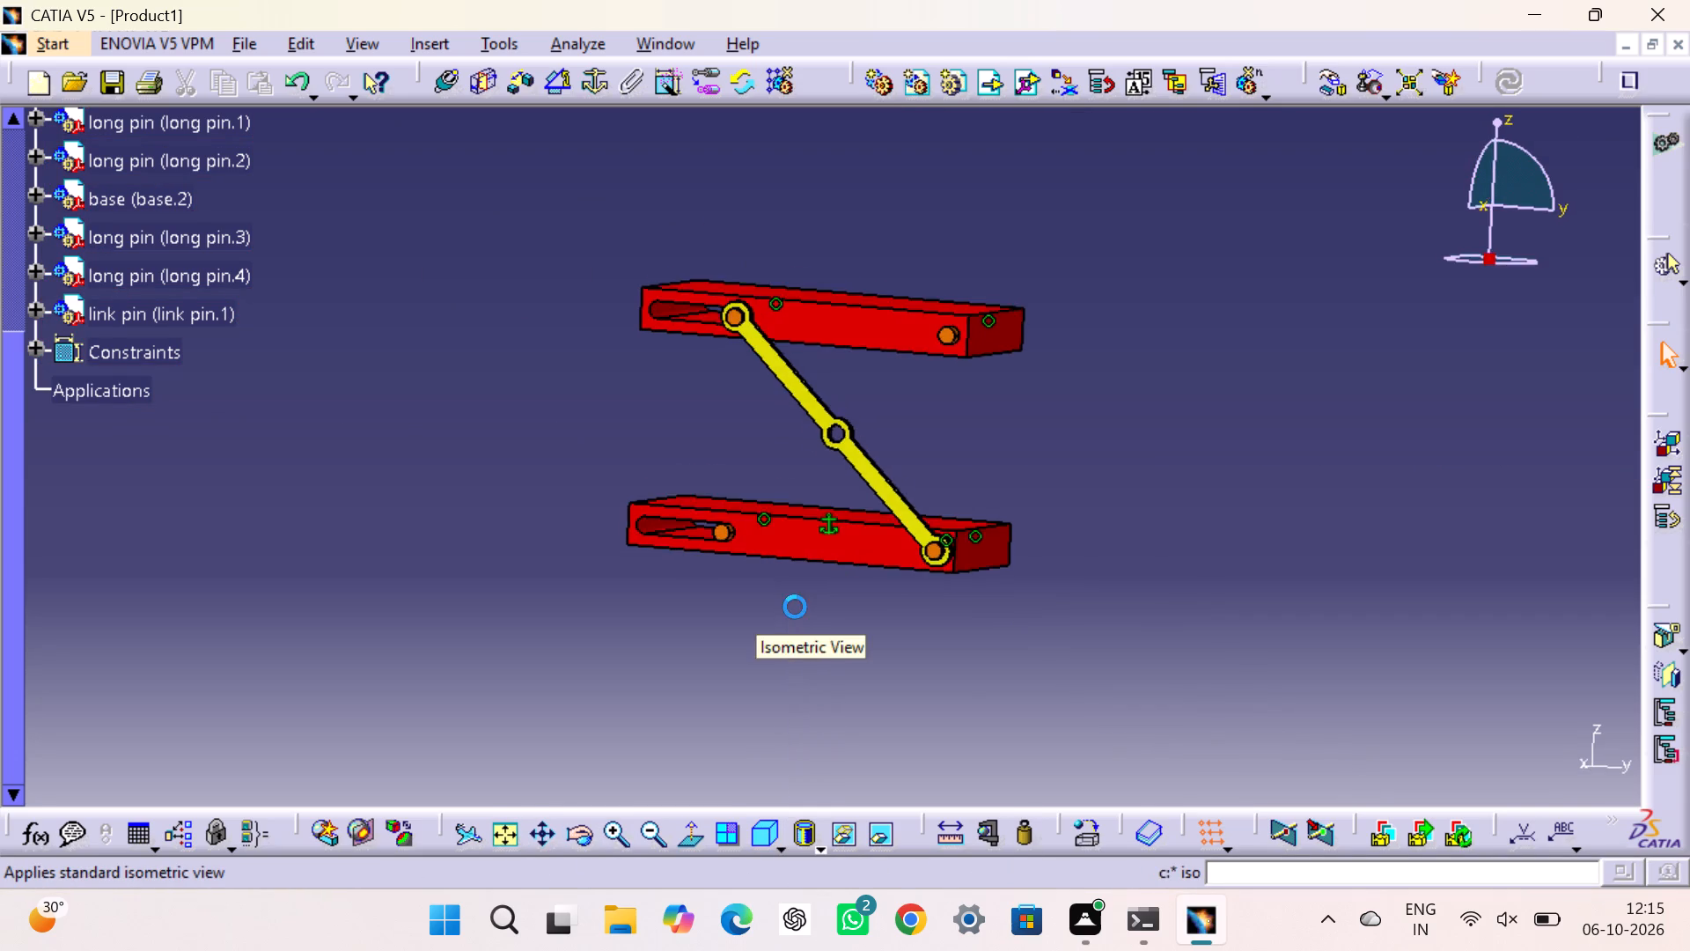
{"action": "left_click", "coordinate": [1260, 420]}
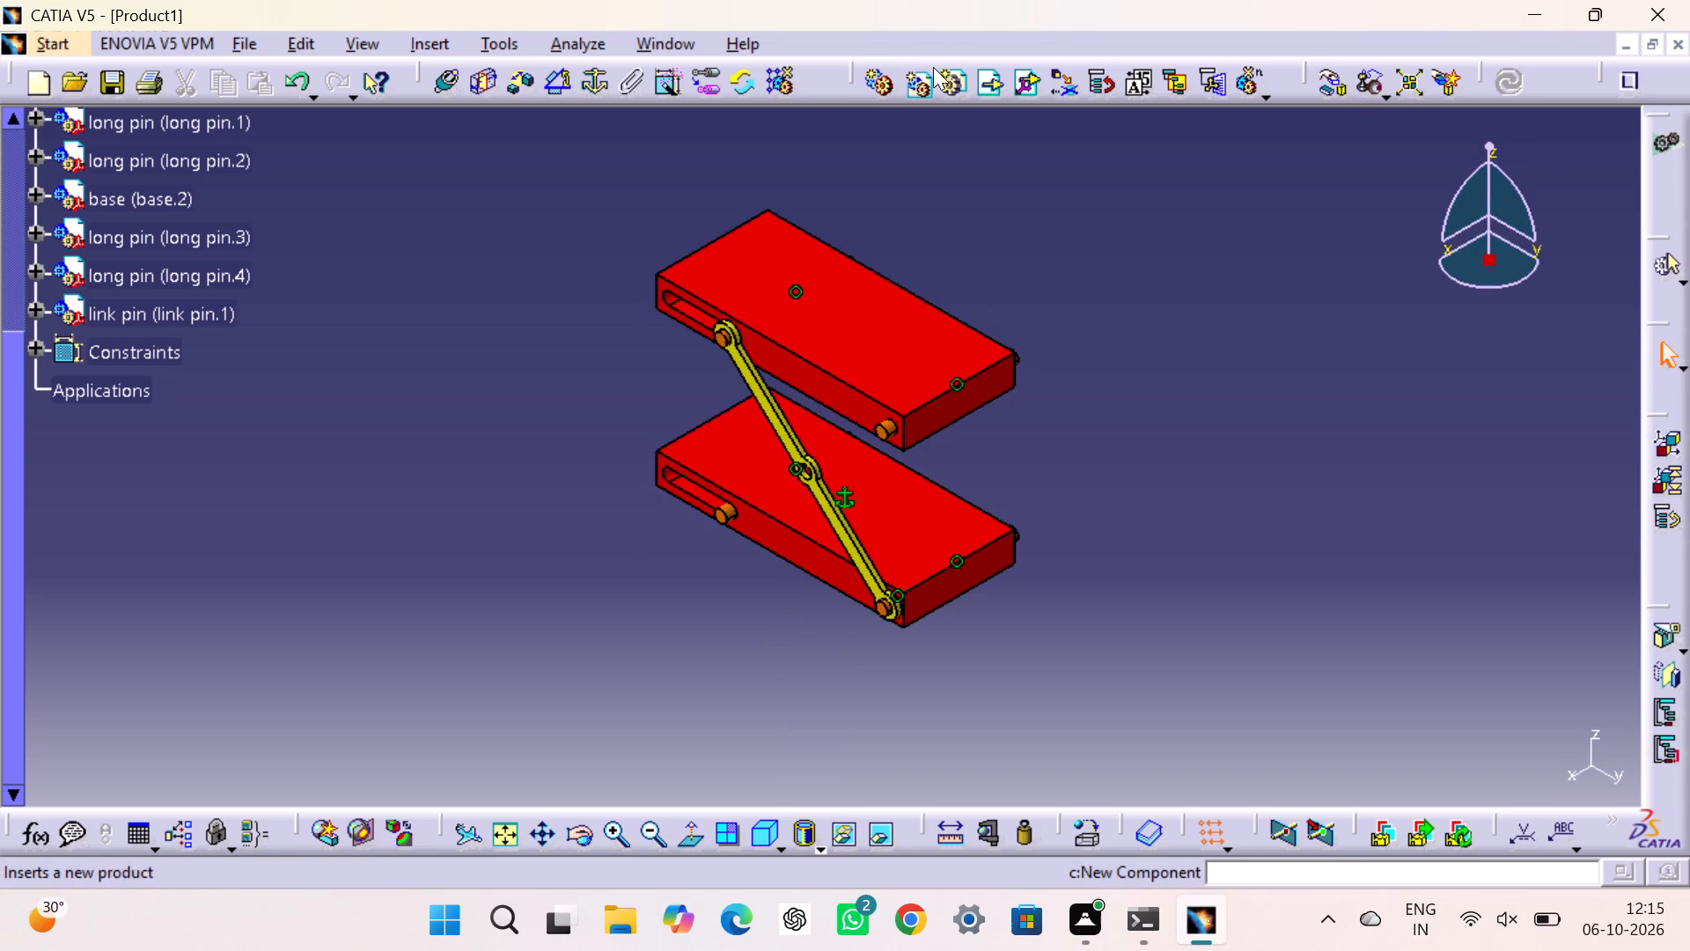
{"action": "left_click", "coordinate": [1320, 87]}
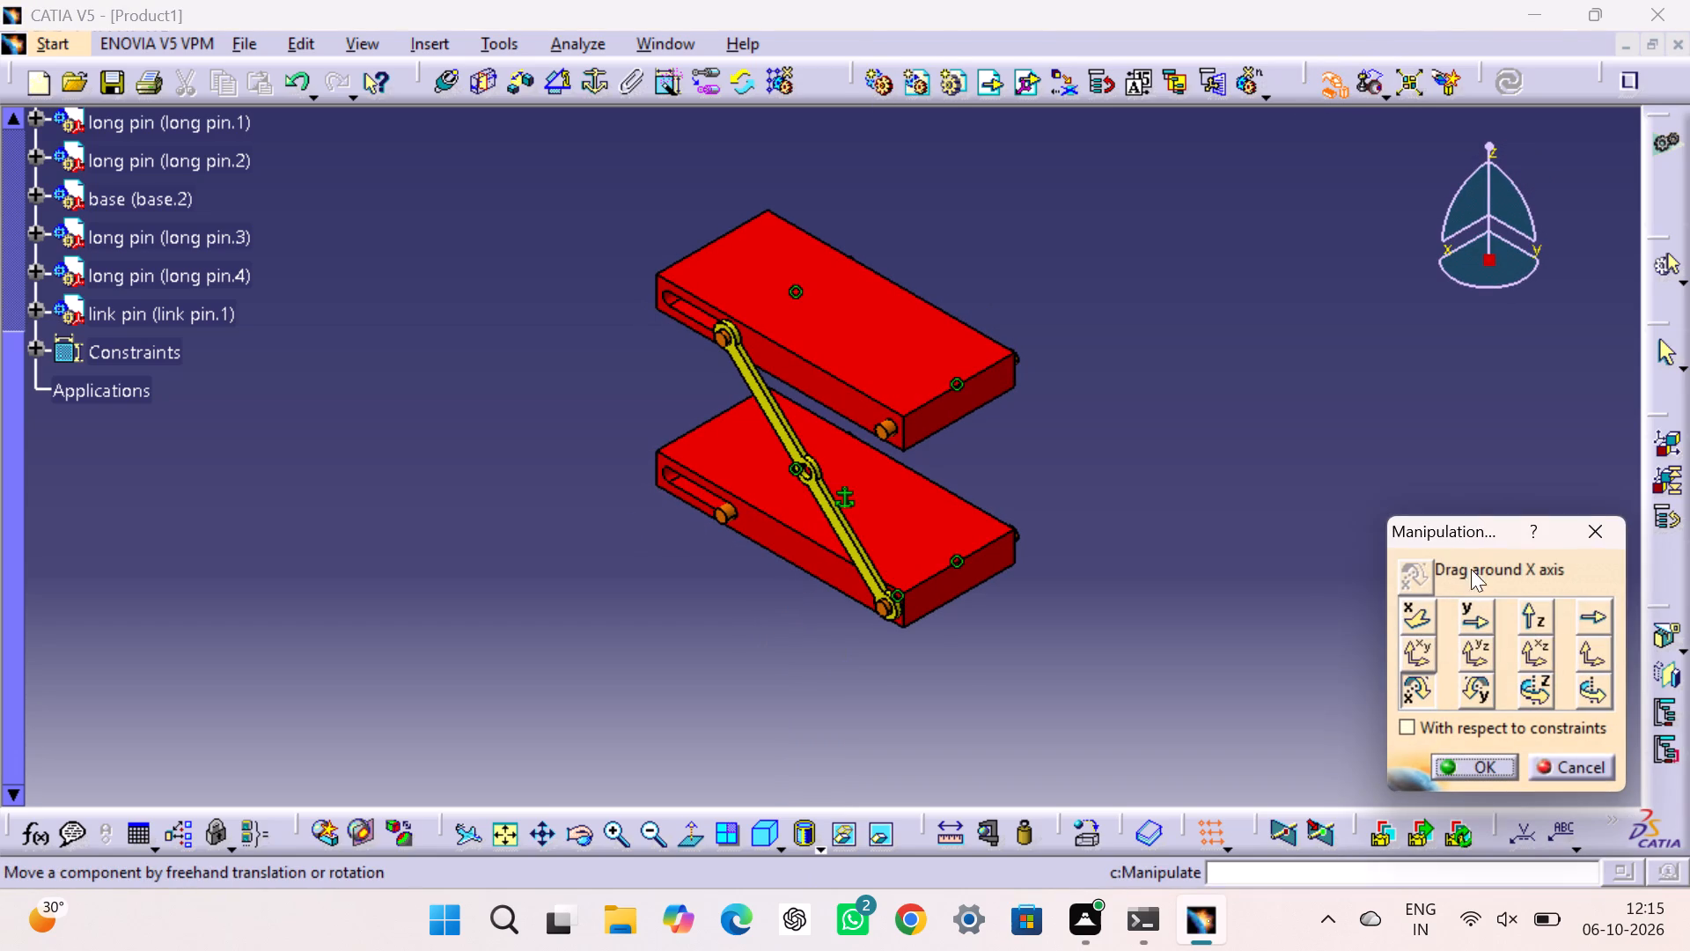
{"action": "left_click", "coordinate": [1421, 616]}
{"action": "left_click", "coordinate": [1211, 460]}
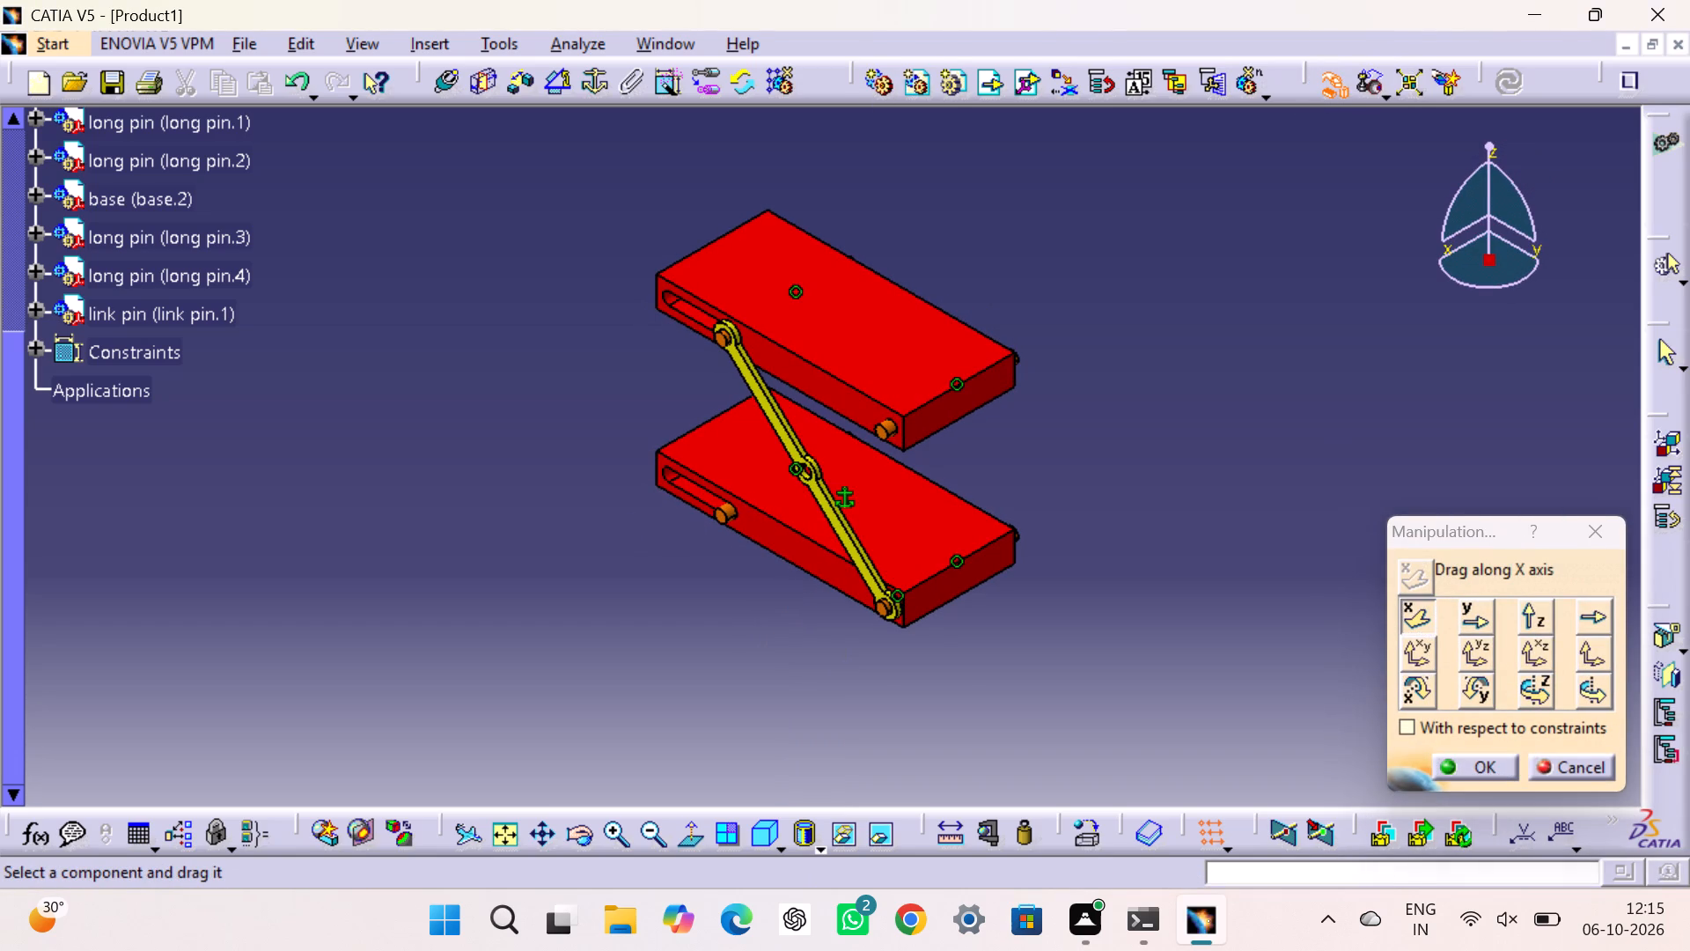
{"action": "left_click_drag", "start_coordinate": [830, 515], "coordinate": [806, 562]}
{"action": "left_click_drag", "start_coordinate": [1083, 464], "coordinate": [1092, 450]}
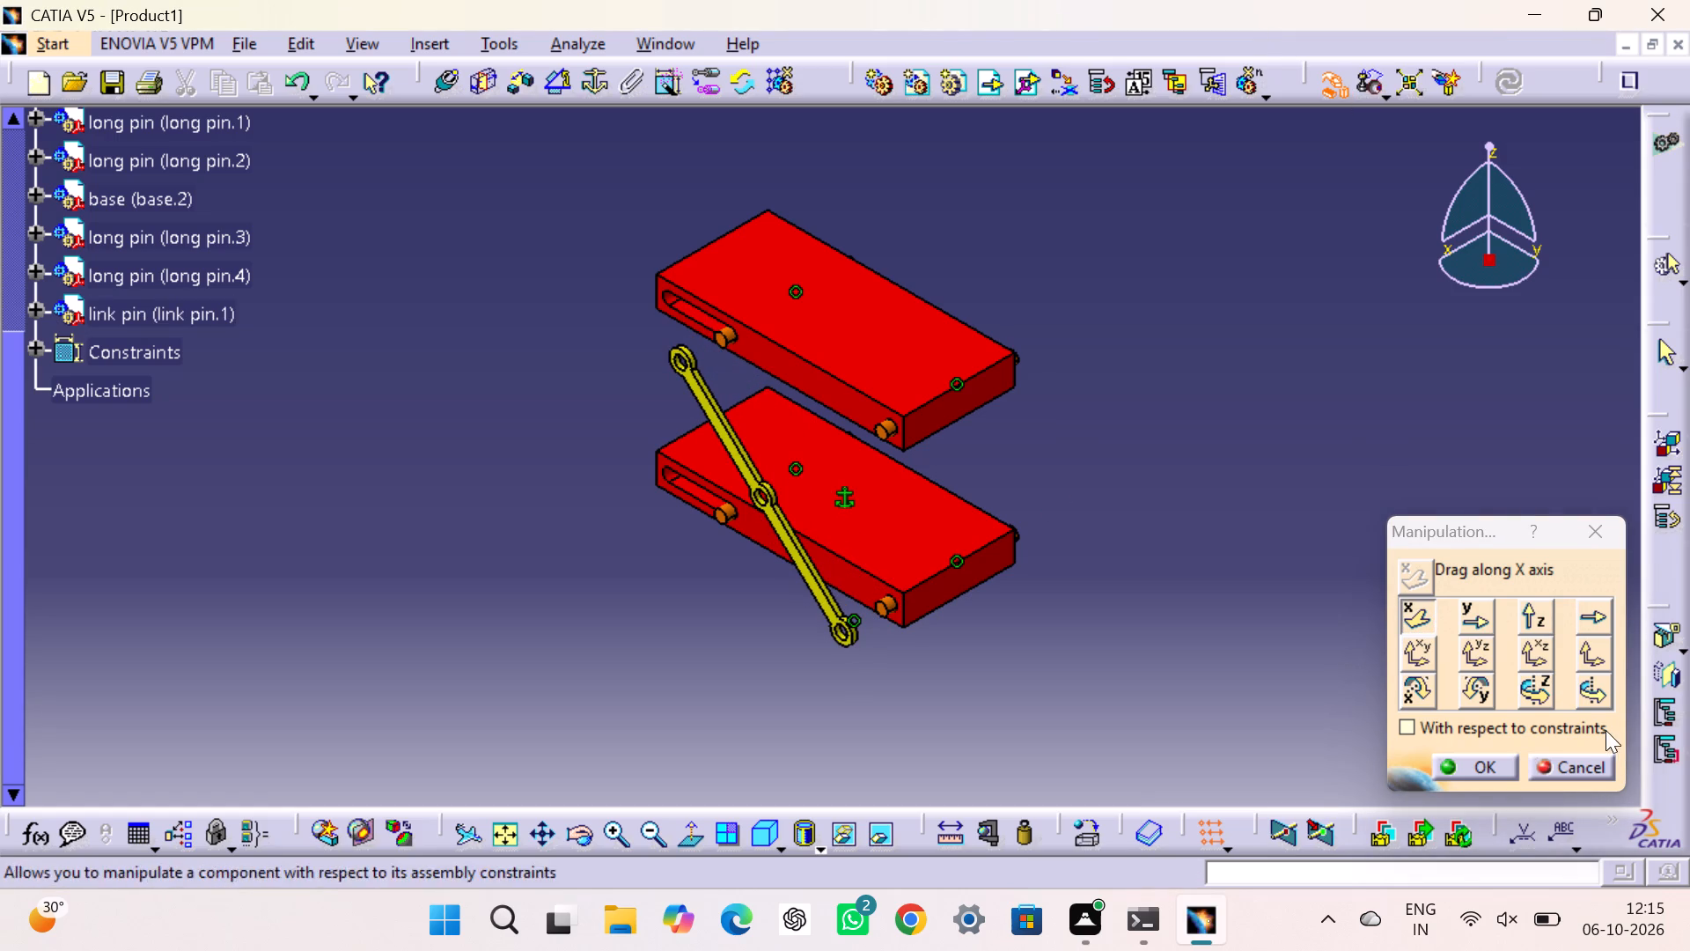
{"action": "left_click_drag", "start_coordinate": [1489, 764], "coordinate": [1481, 756]}
{"action": "left_click", "coordinate": [1352, 574]}
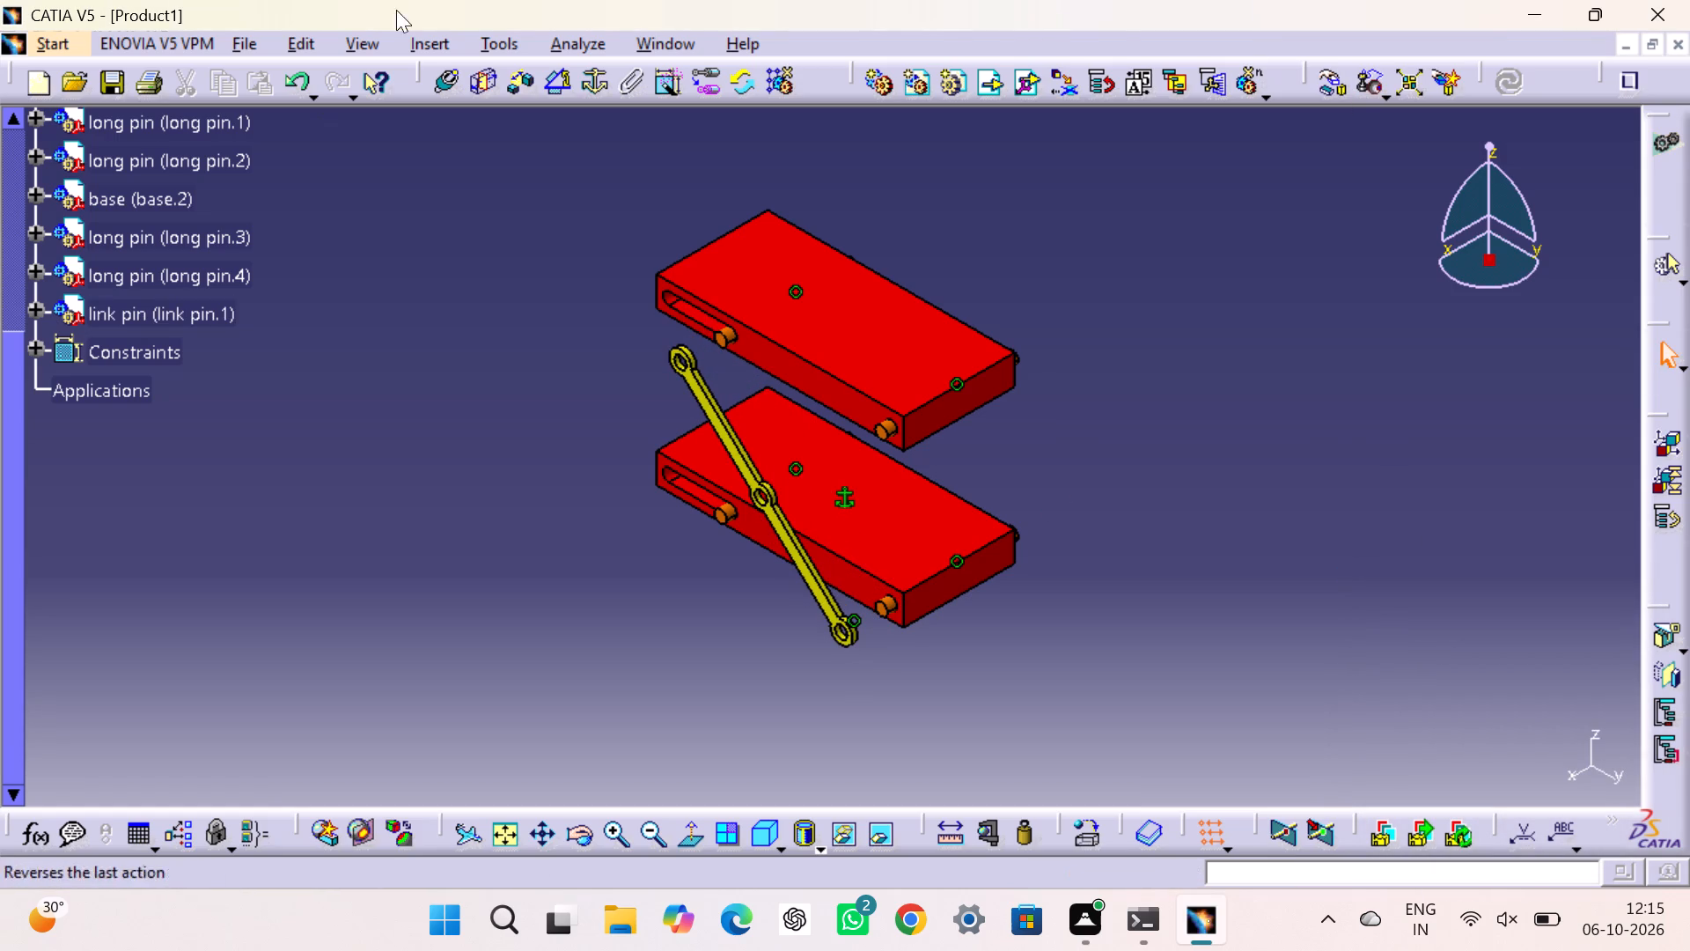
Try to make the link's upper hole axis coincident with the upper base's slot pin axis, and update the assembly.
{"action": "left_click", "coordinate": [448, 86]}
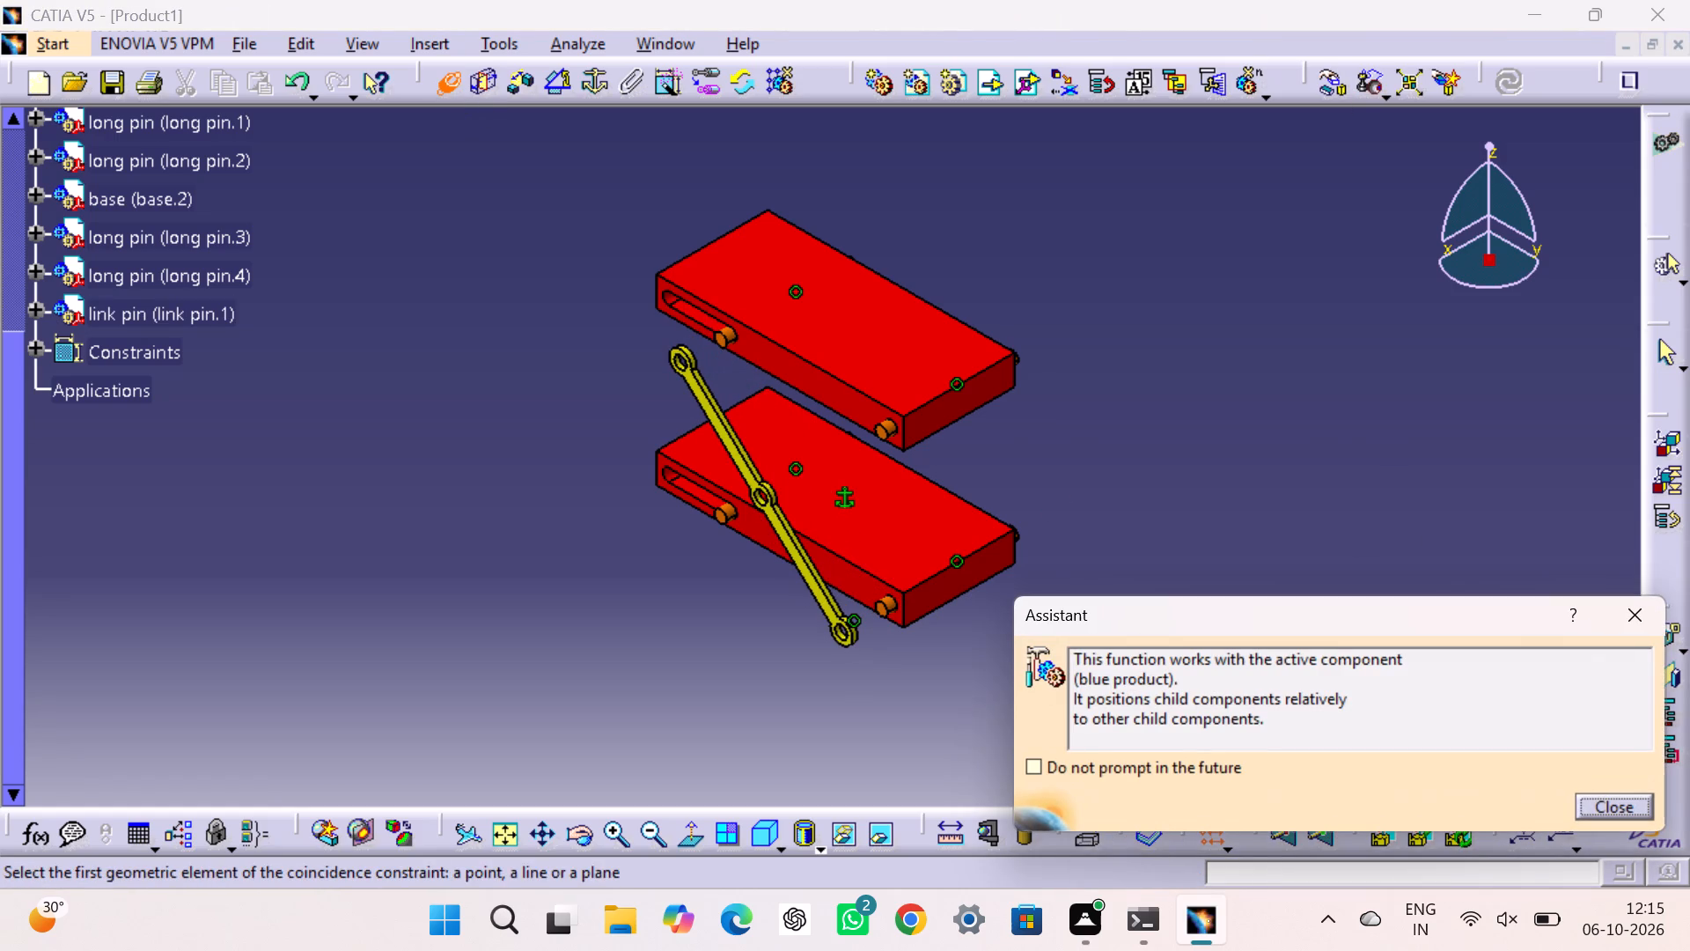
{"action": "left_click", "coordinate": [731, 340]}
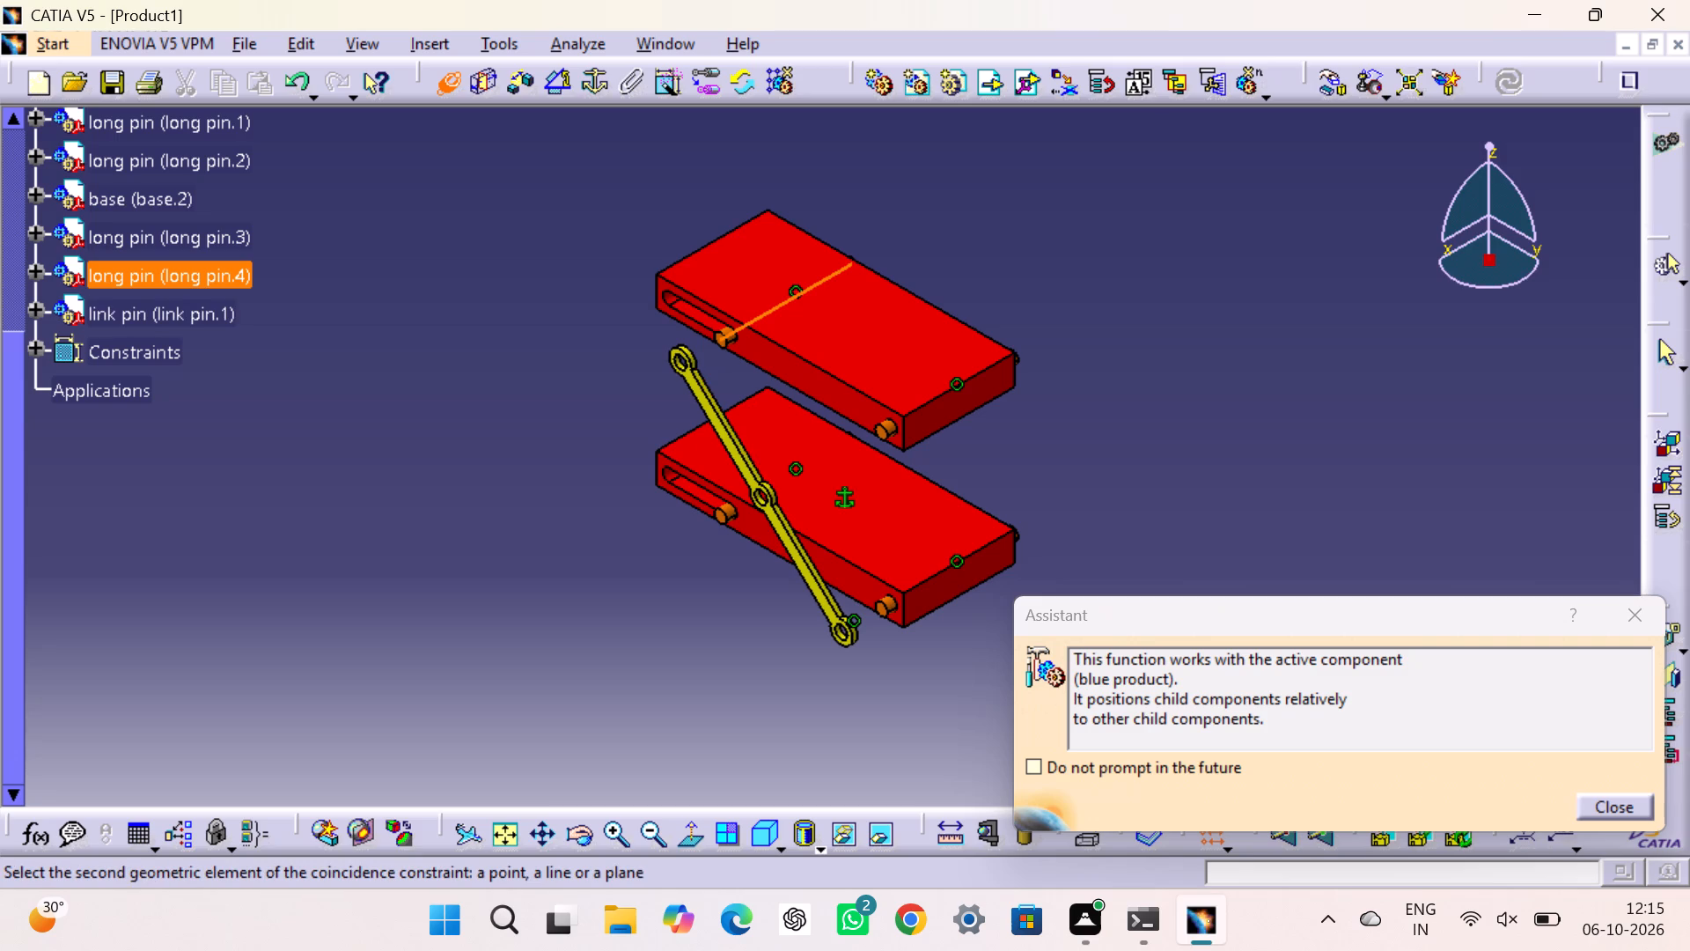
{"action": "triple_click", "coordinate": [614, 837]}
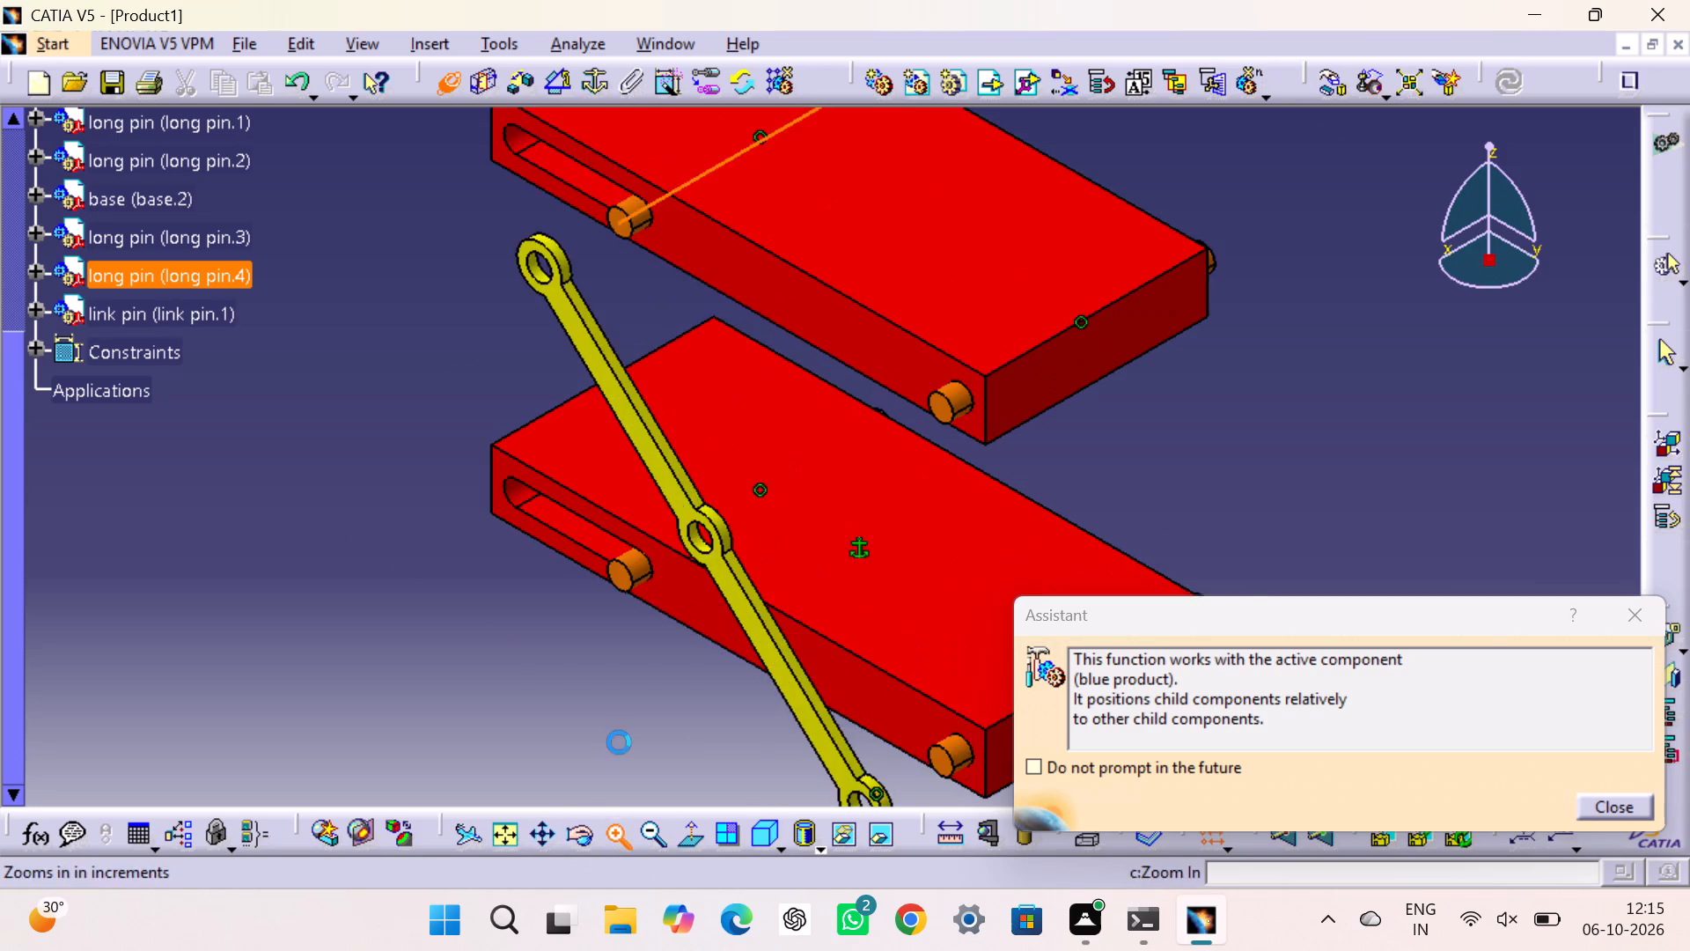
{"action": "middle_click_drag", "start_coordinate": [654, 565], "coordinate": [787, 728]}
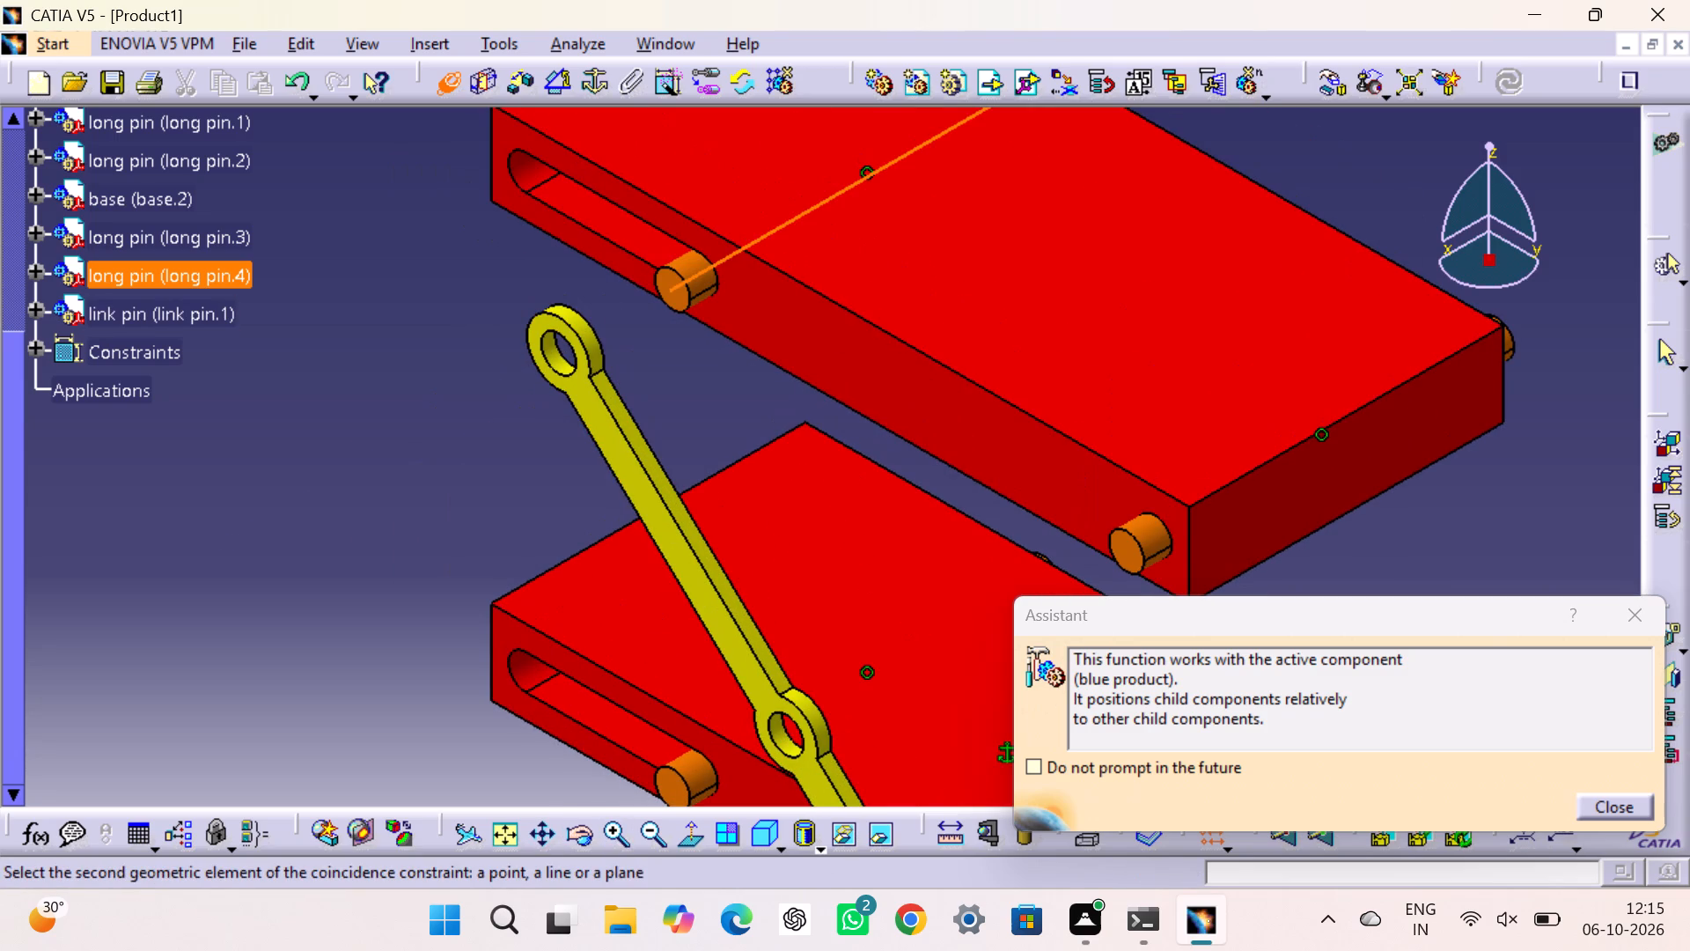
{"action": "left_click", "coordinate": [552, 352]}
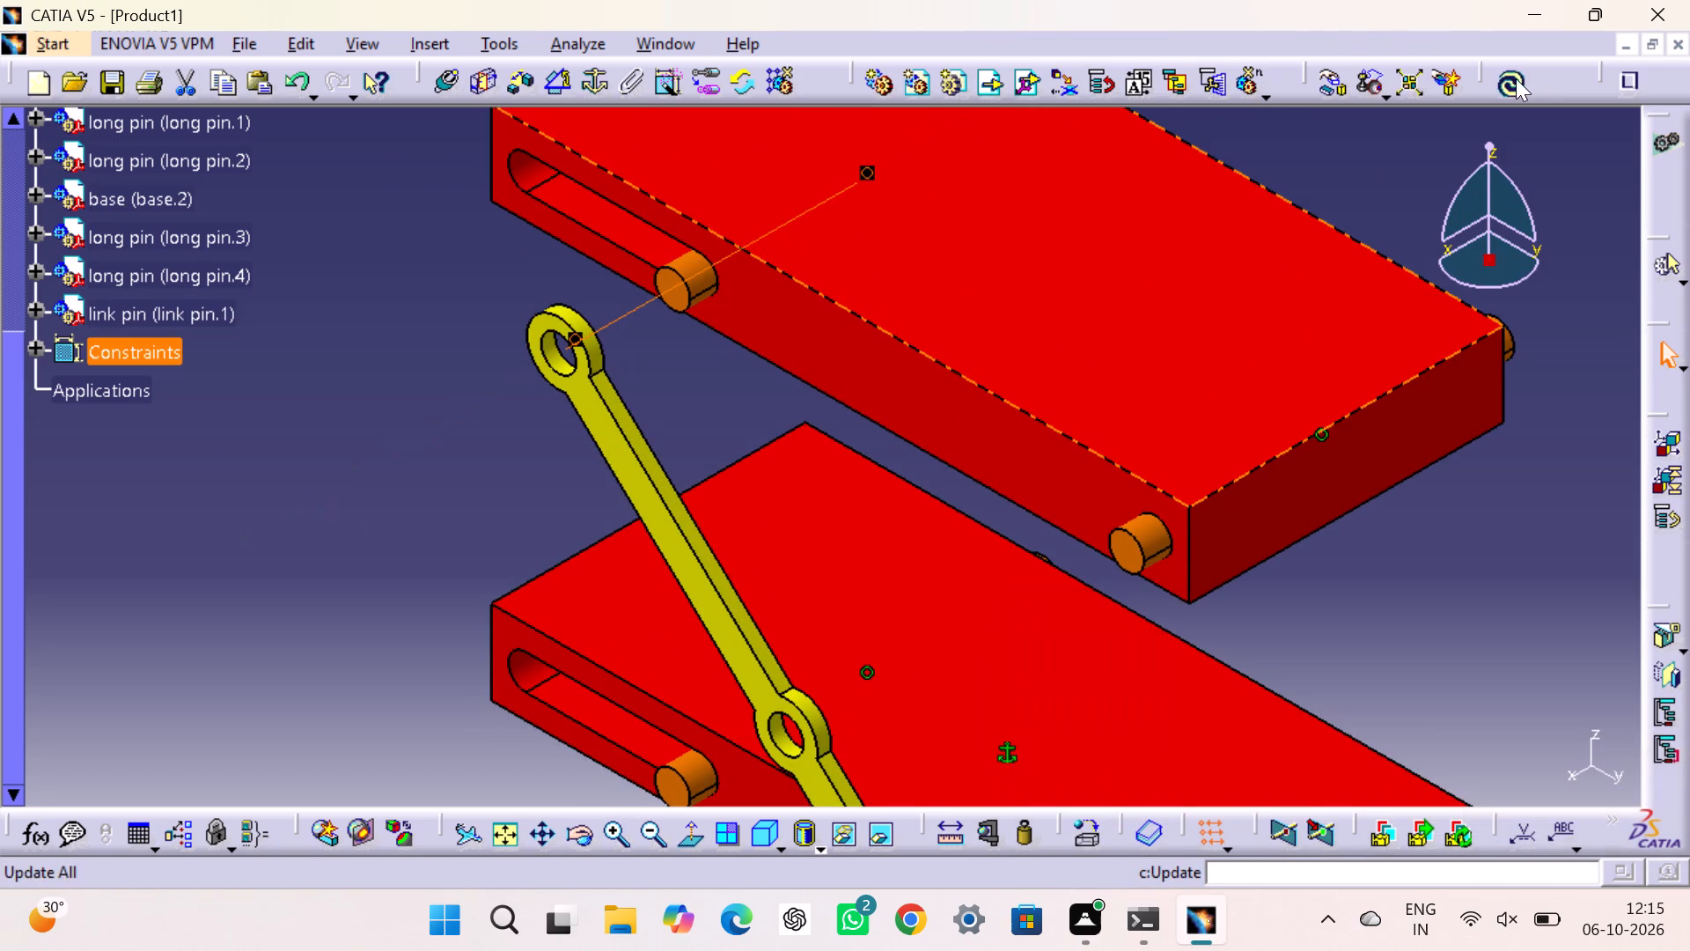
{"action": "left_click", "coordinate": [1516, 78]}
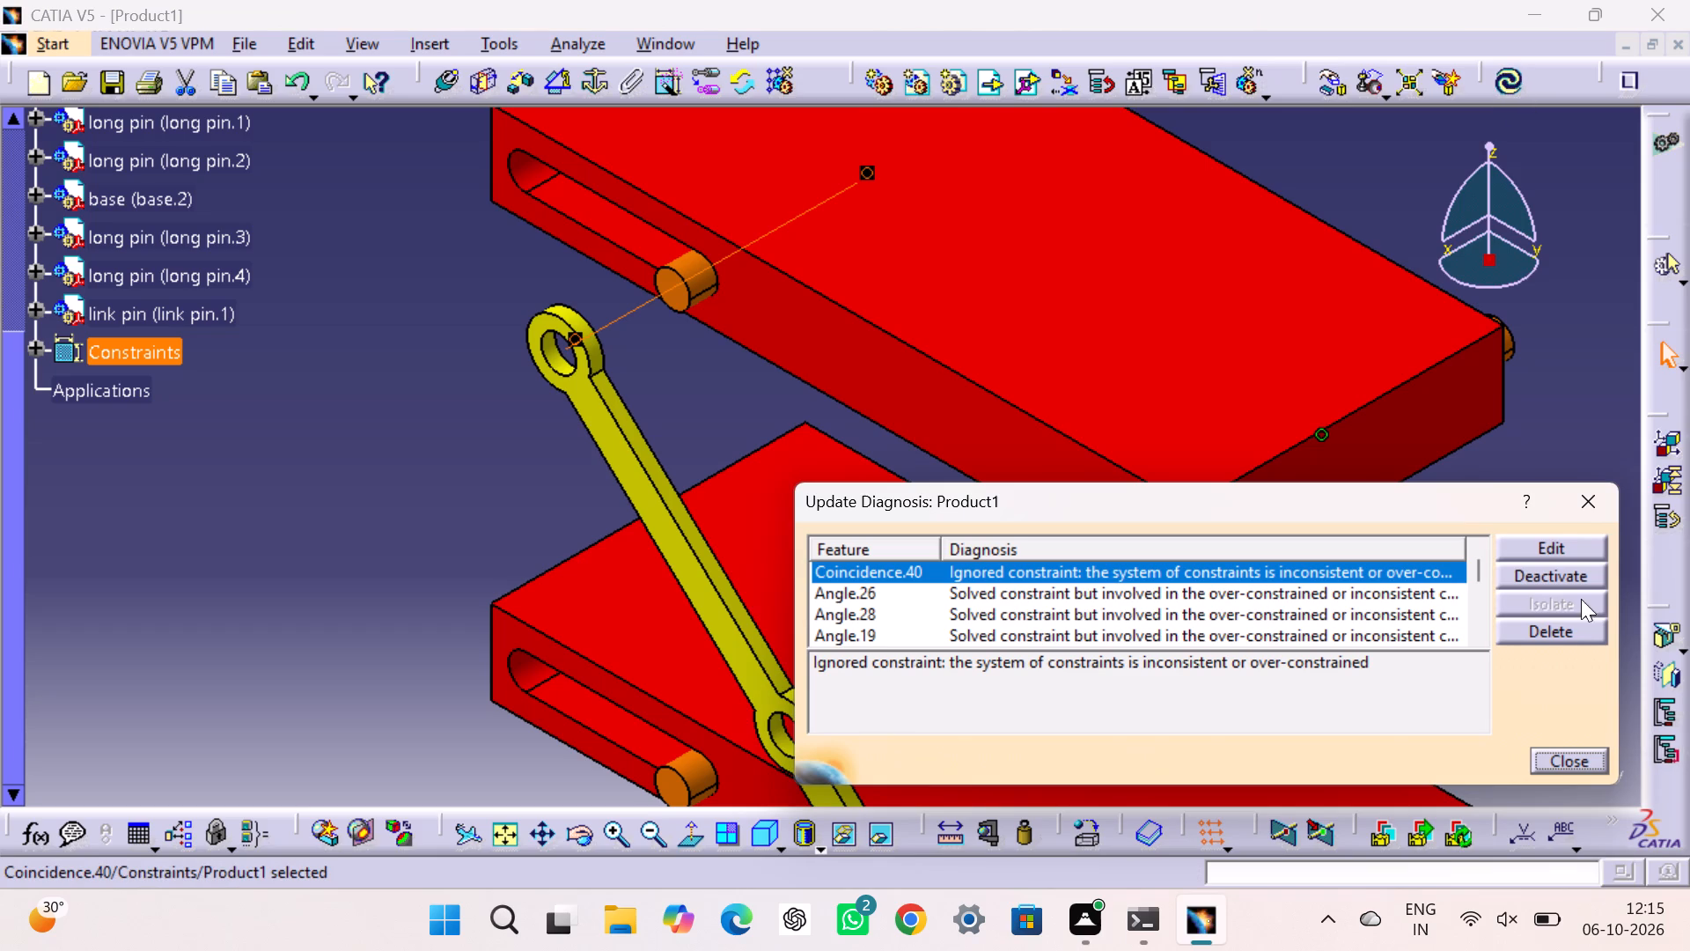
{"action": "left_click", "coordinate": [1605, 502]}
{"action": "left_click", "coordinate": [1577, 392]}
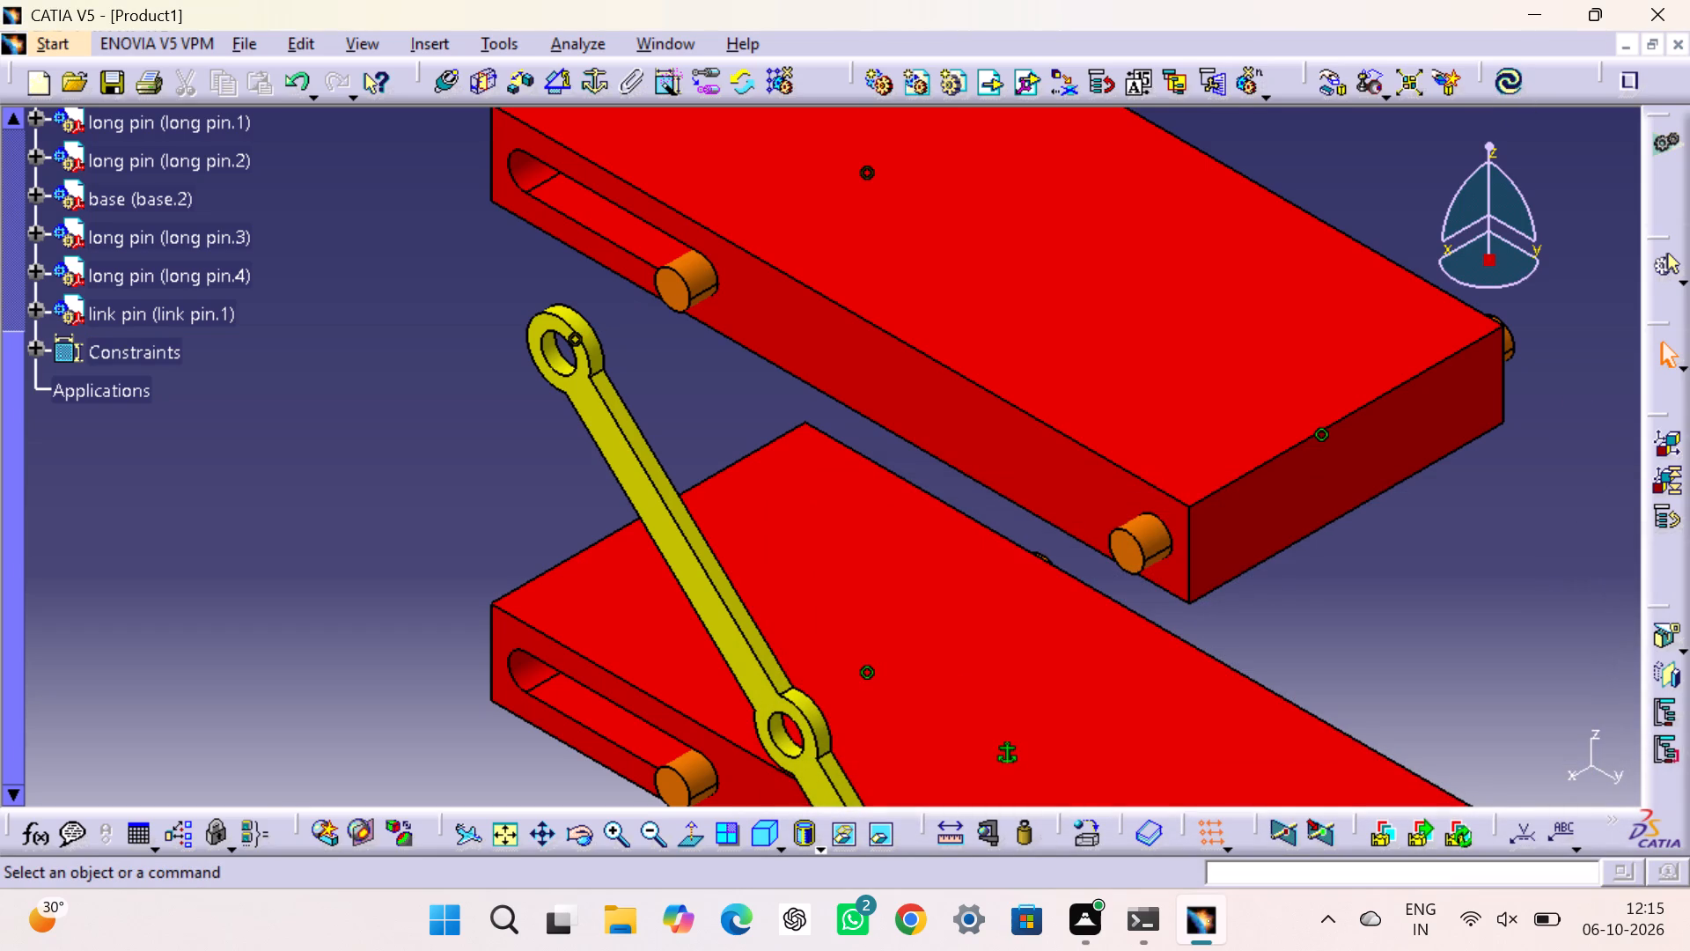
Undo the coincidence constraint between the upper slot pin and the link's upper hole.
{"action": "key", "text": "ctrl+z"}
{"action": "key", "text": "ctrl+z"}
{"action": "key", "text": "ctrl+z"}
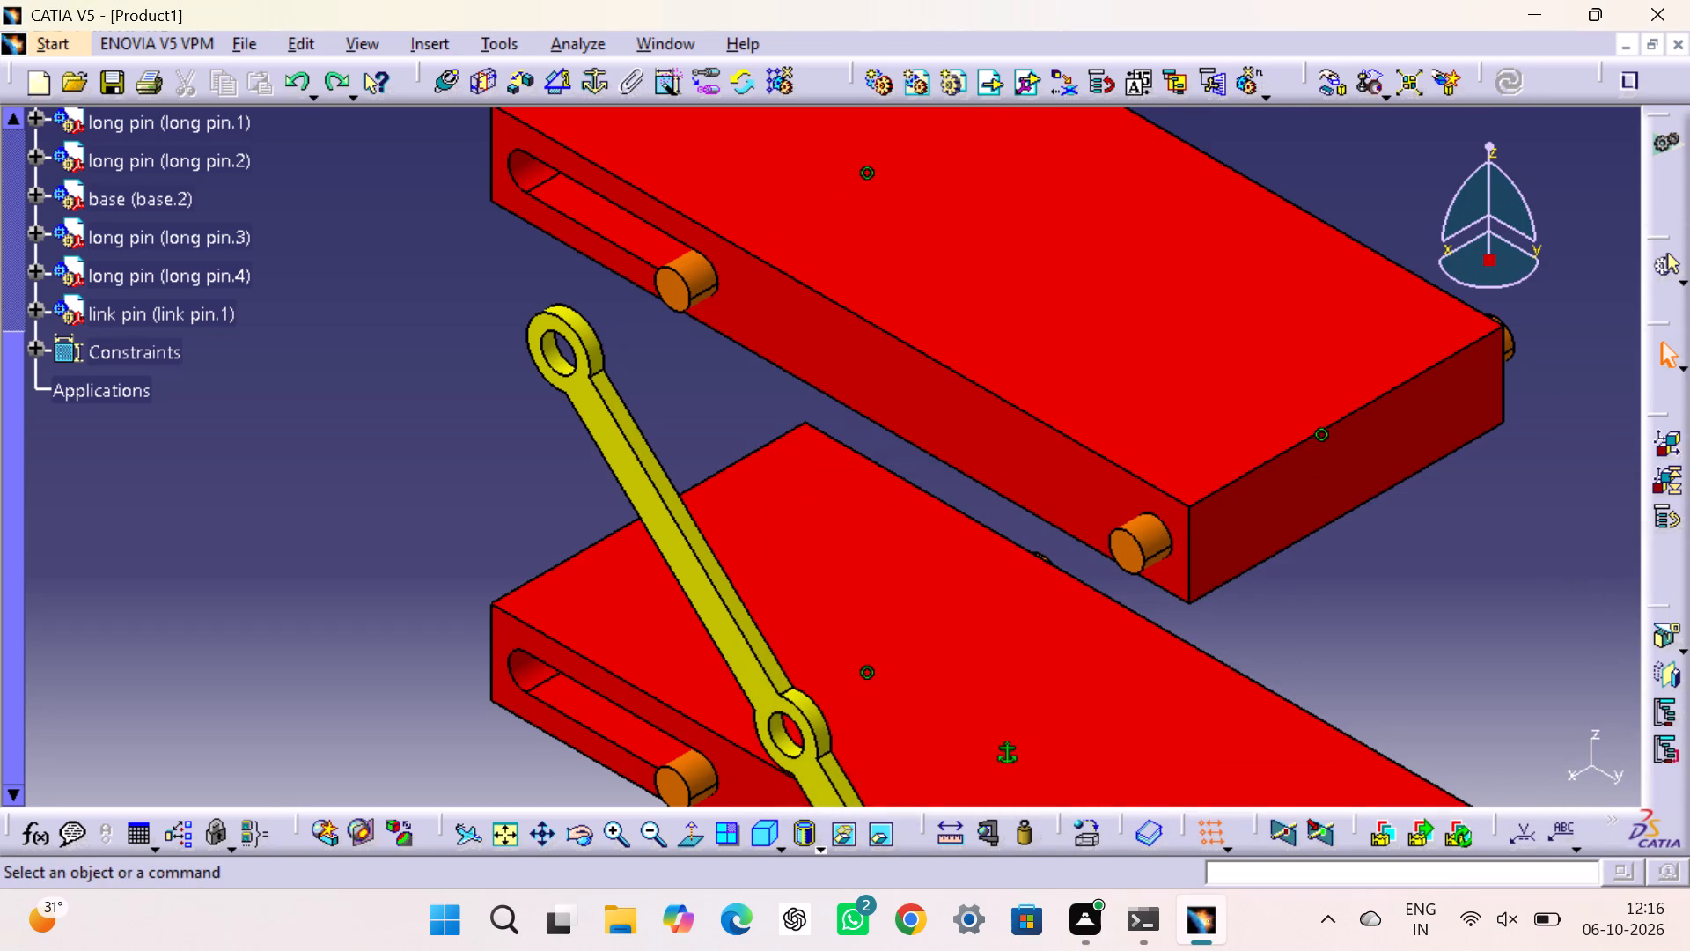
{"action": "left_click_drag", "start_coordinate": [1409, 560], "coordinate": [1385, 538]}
Add a contact constraint between the upper base's slotted side face and the link's inner face, and update the assembly.
{"action": "left_click", "coordinate": [487, 80]}
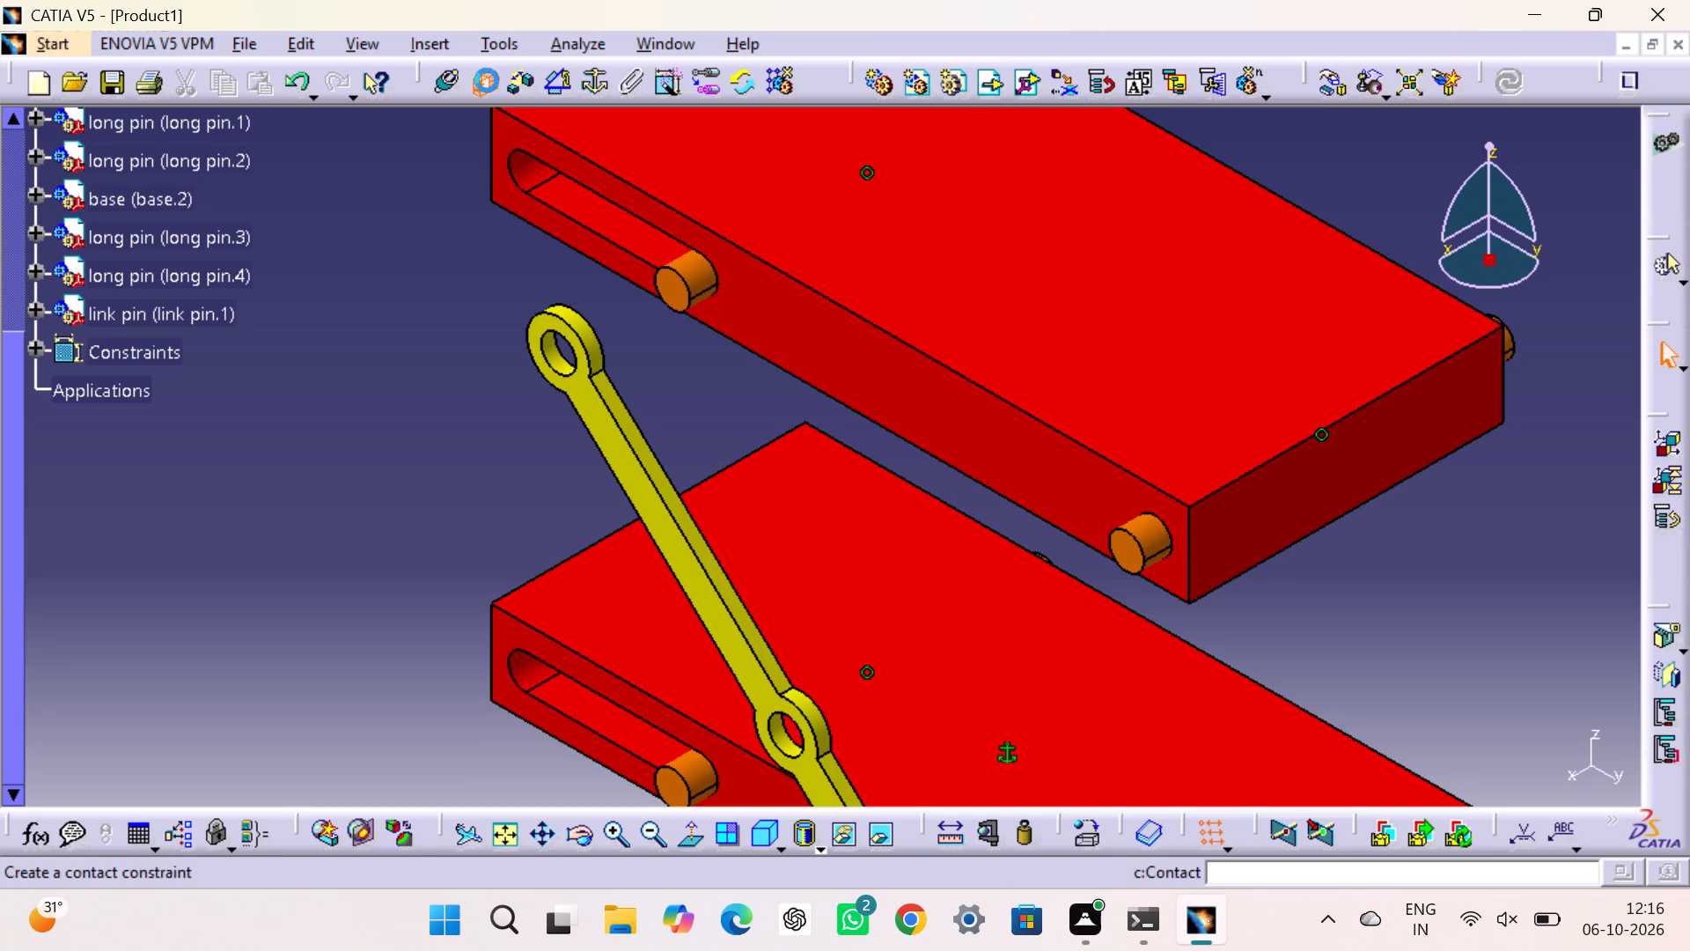
{"action": "left_click", "coordinate": [731, 291]}
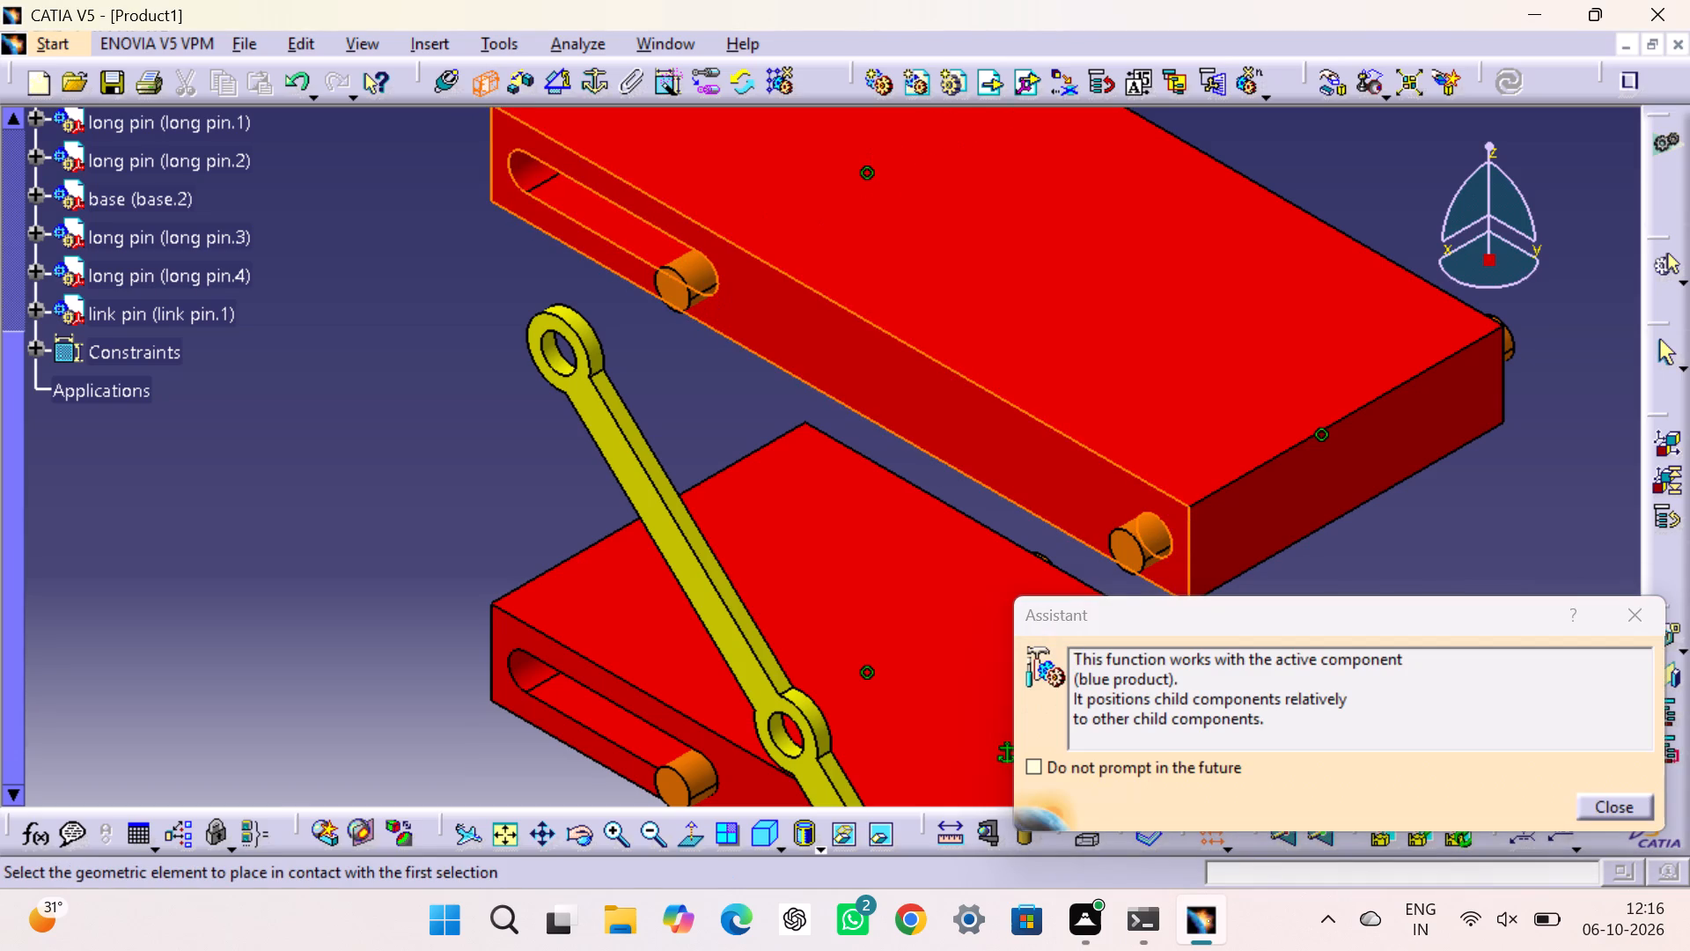
{"action": "middle_click_drag", "start_coordinate": [707, 417], "coordinate": [460, 481]}
{"action": "right_click_drag", "start_coordinate": [707, 417], "coordinate": [460, 481]}
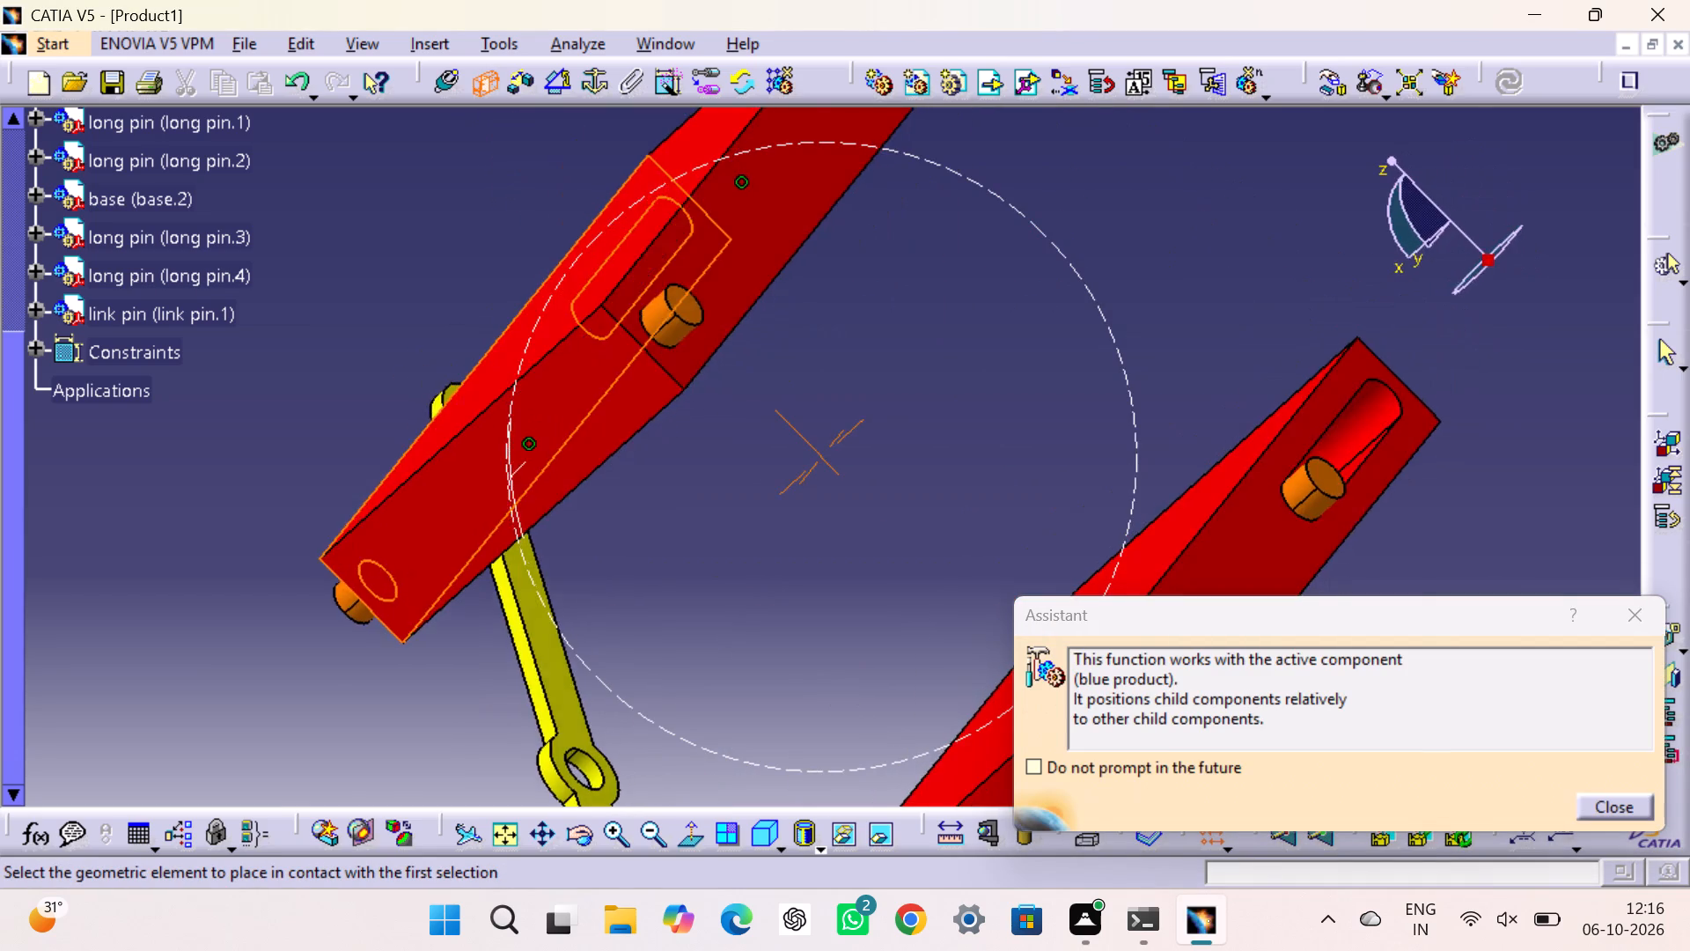
{"action": "right_click_drag", "start_coordinate": [460, 481], "coordinate": [328, 528]}
{"action": "middle_click_drag", "start_coordinate": [460, 481], "coordinate": [328, 528]}
{"action": "left_click", "coordinate": [599, 480]}
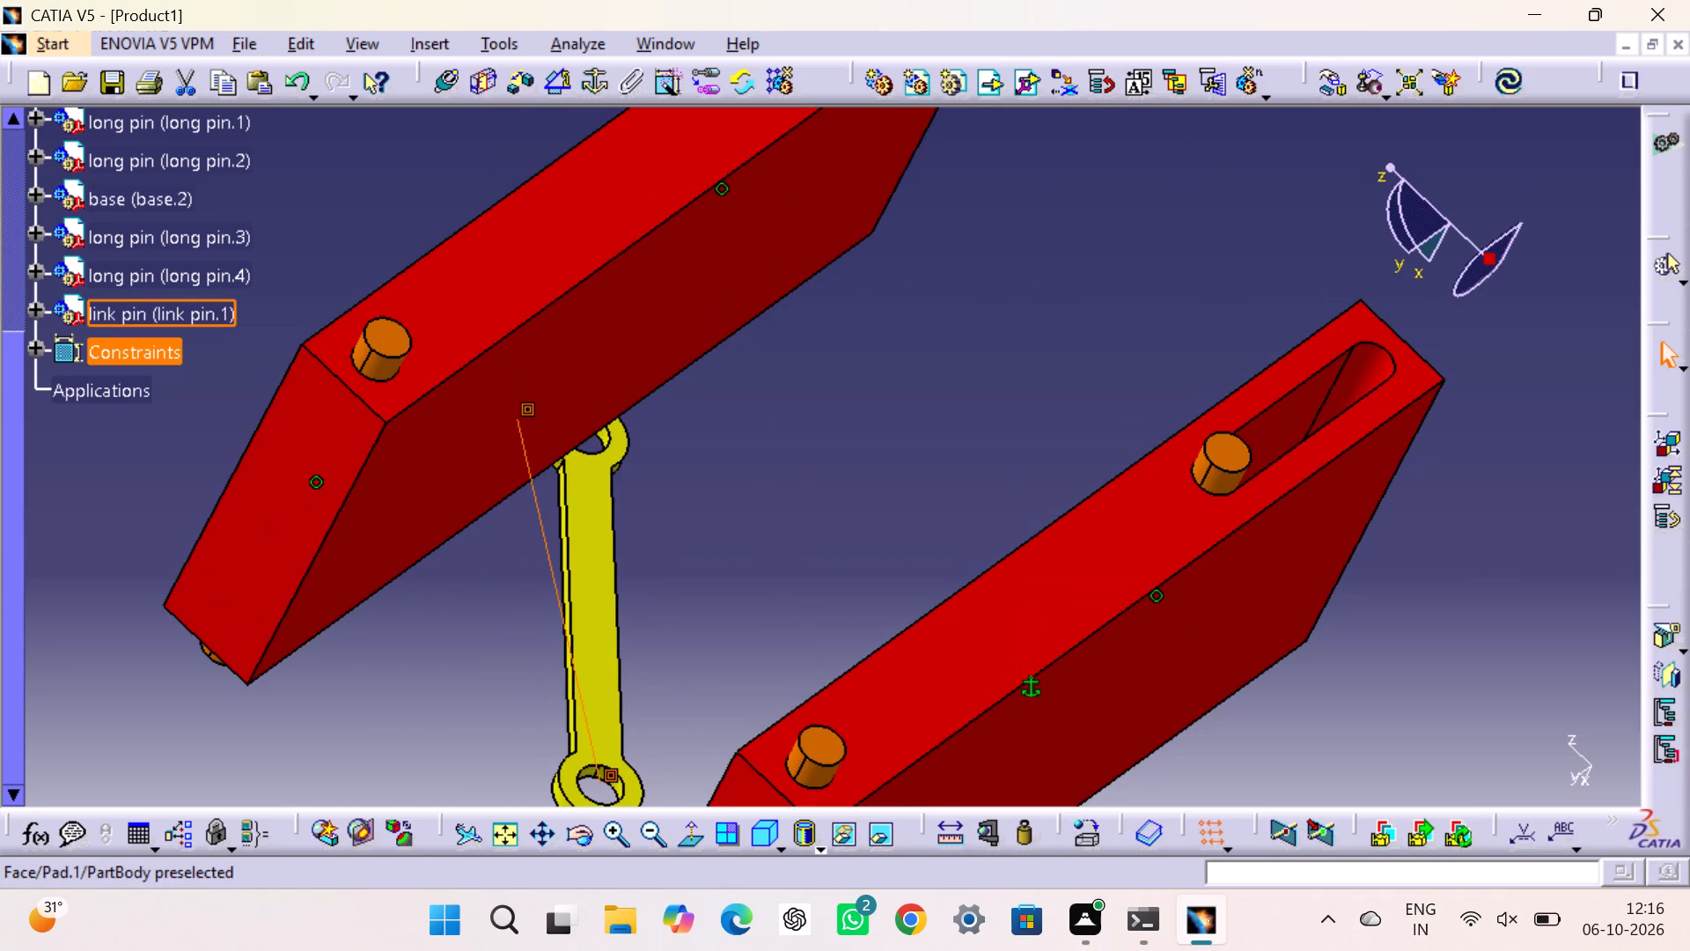
{"action": "left_click", "coordinate": [1505, 78]}
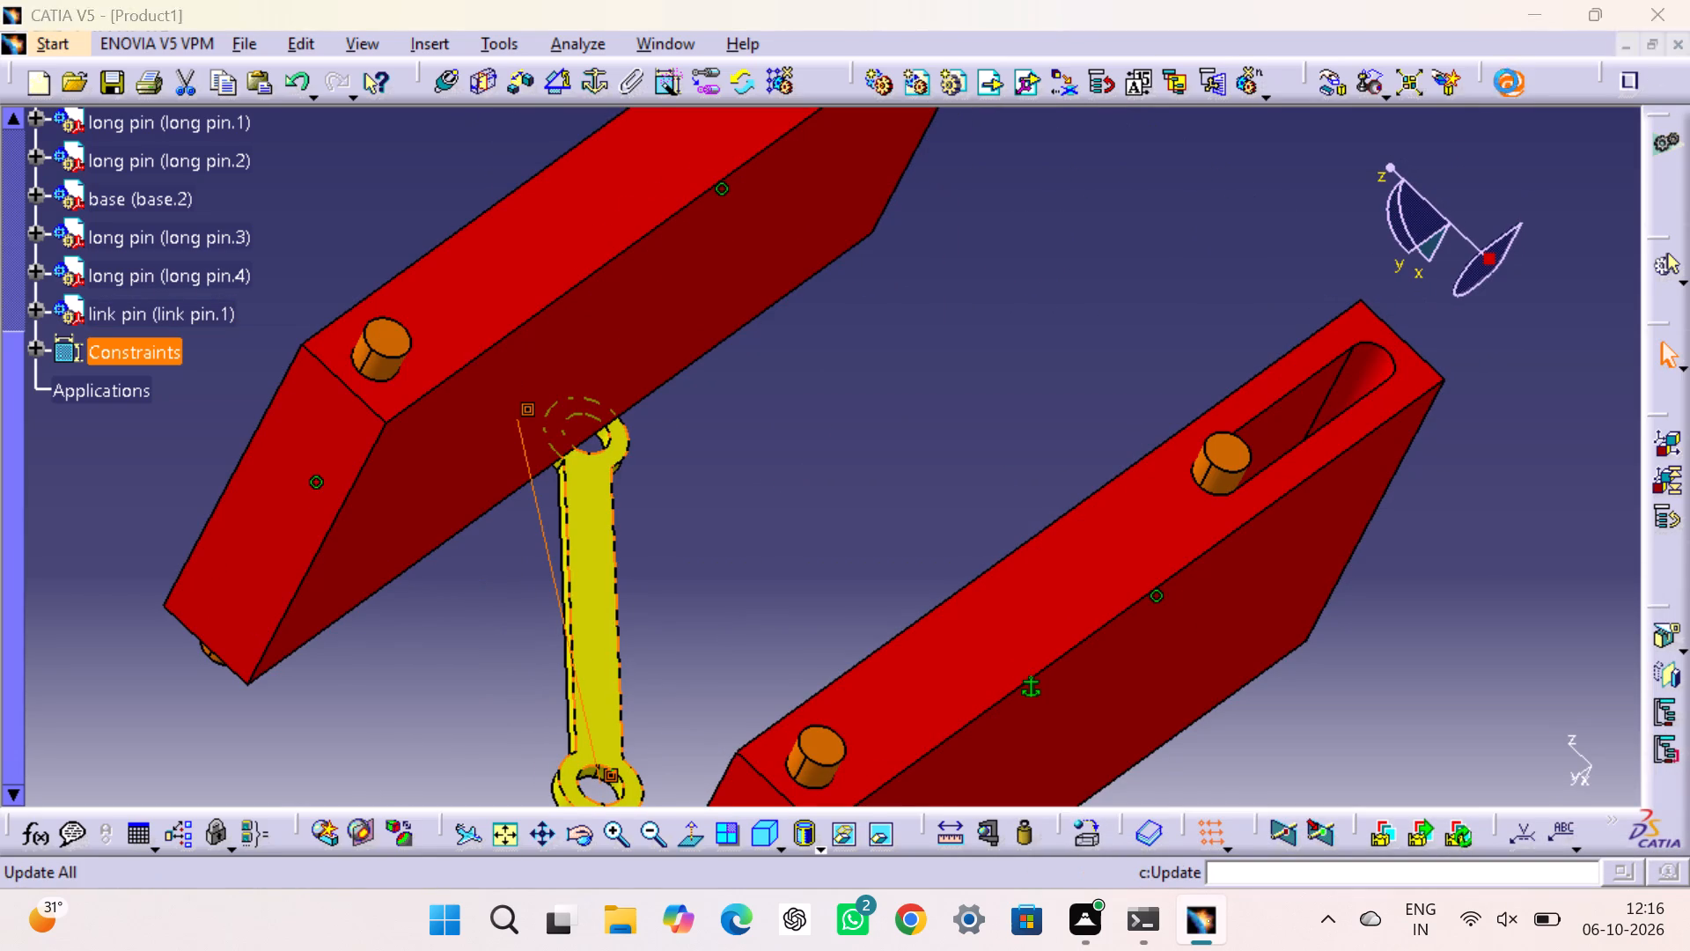
{"action": "left_click_drag", "start_coordinate": [1206, 411], "coordinate": [1175, 392]}
{"action": "left_click", "coordinate": [1113, 368]}
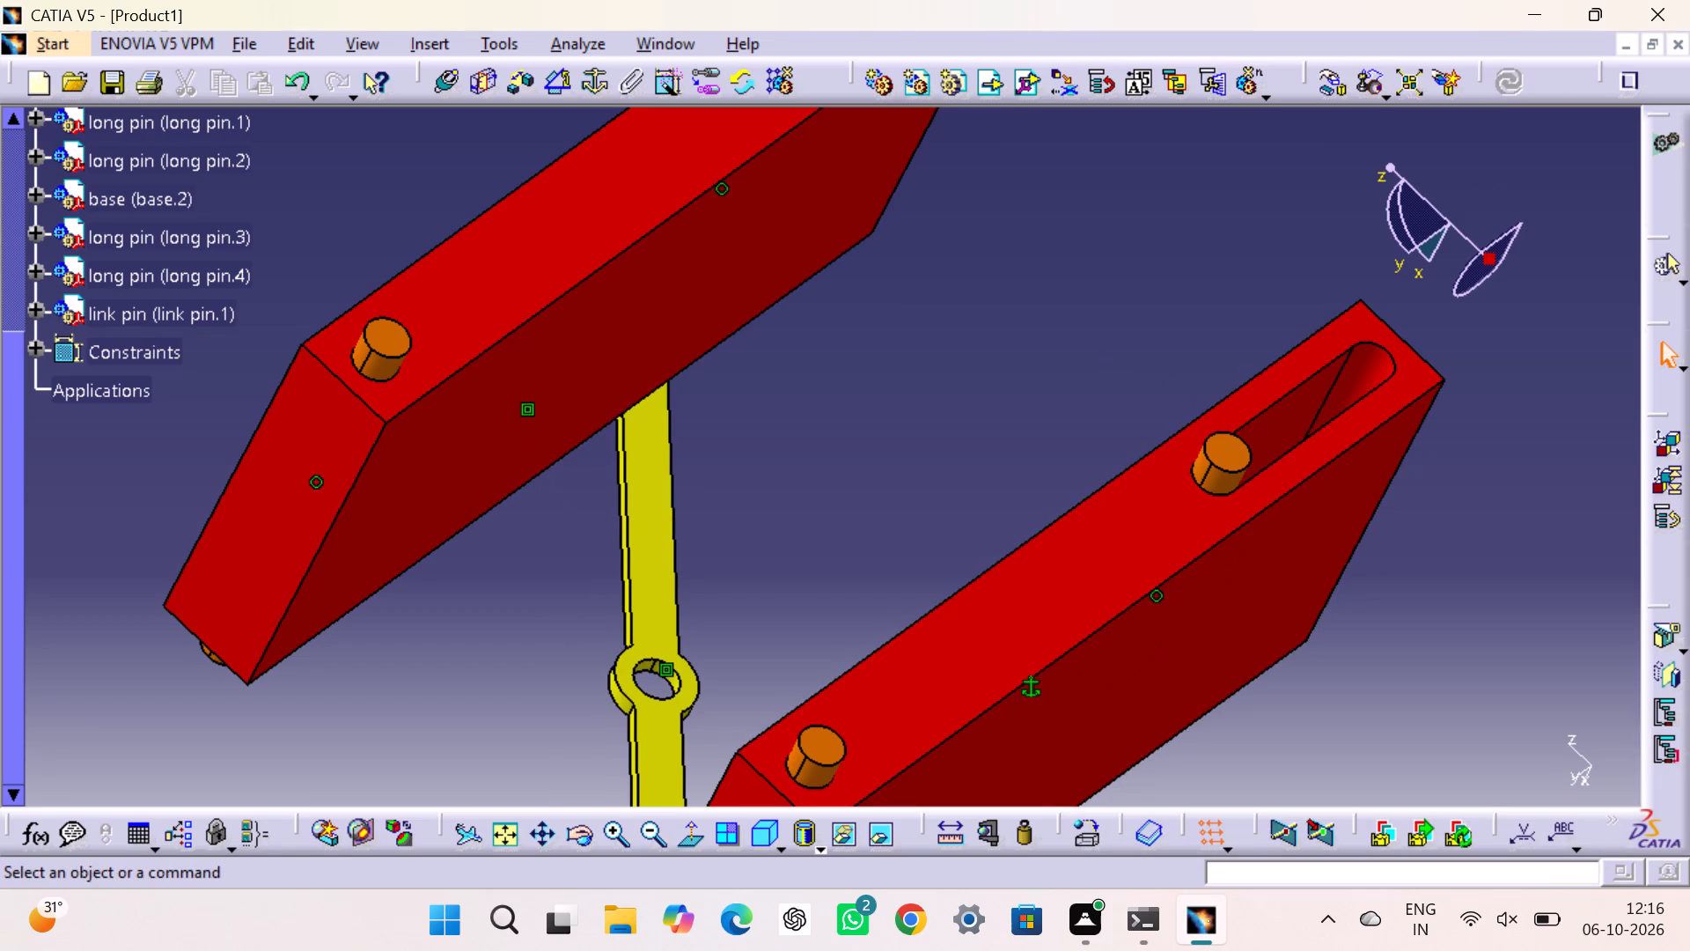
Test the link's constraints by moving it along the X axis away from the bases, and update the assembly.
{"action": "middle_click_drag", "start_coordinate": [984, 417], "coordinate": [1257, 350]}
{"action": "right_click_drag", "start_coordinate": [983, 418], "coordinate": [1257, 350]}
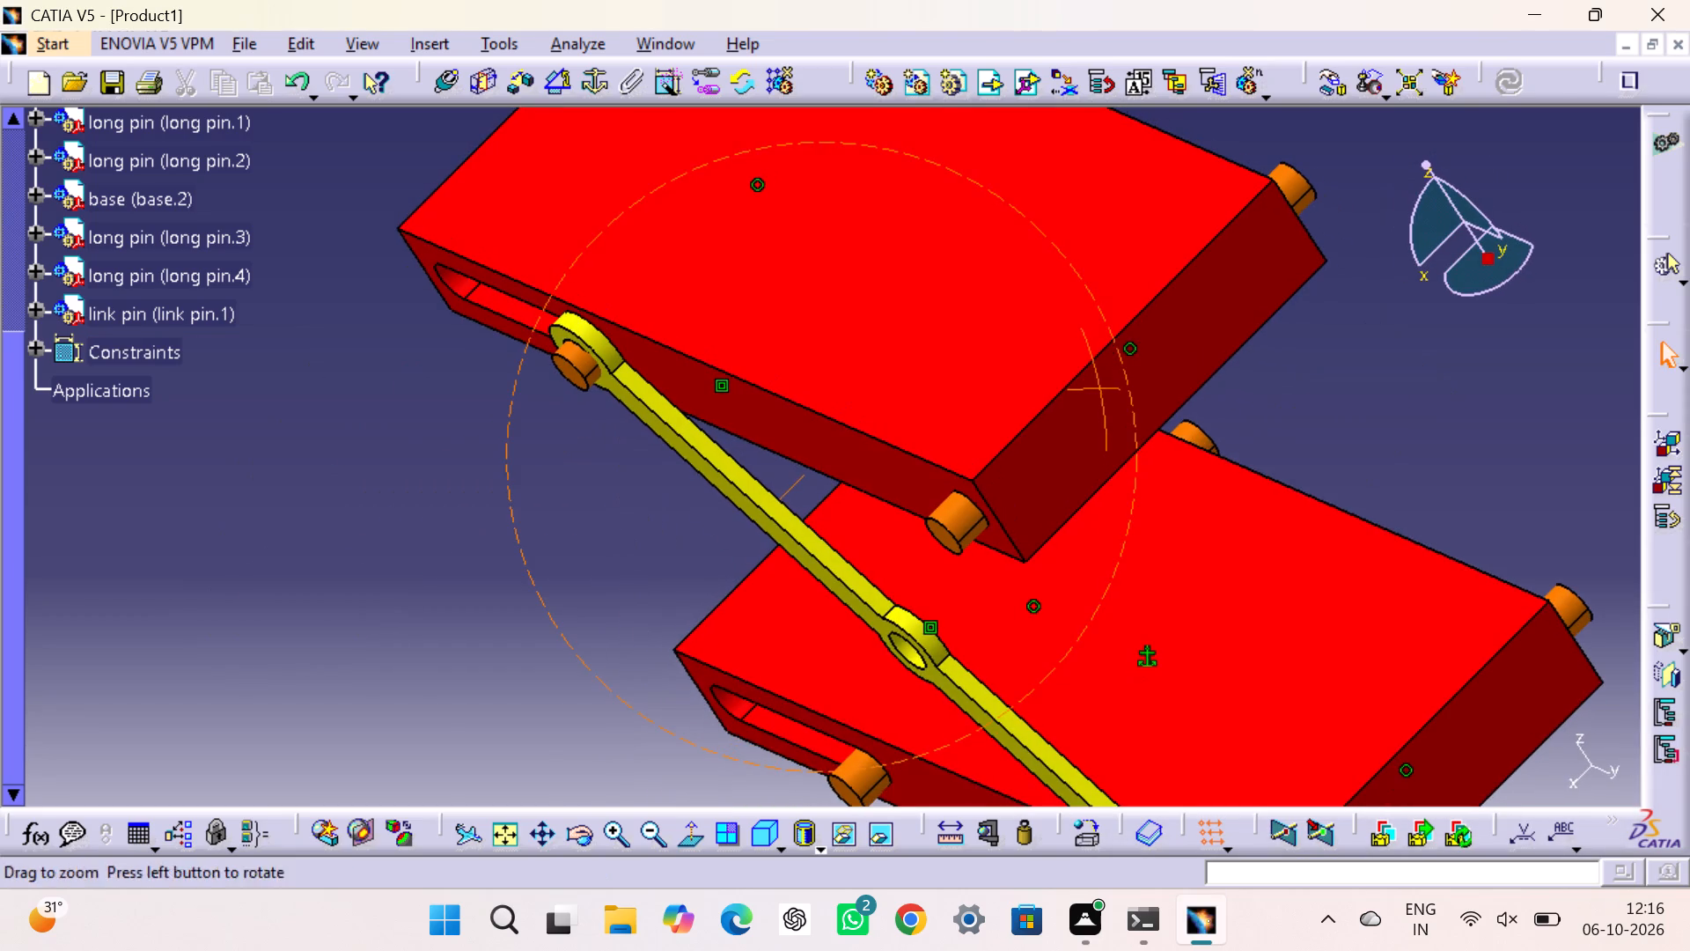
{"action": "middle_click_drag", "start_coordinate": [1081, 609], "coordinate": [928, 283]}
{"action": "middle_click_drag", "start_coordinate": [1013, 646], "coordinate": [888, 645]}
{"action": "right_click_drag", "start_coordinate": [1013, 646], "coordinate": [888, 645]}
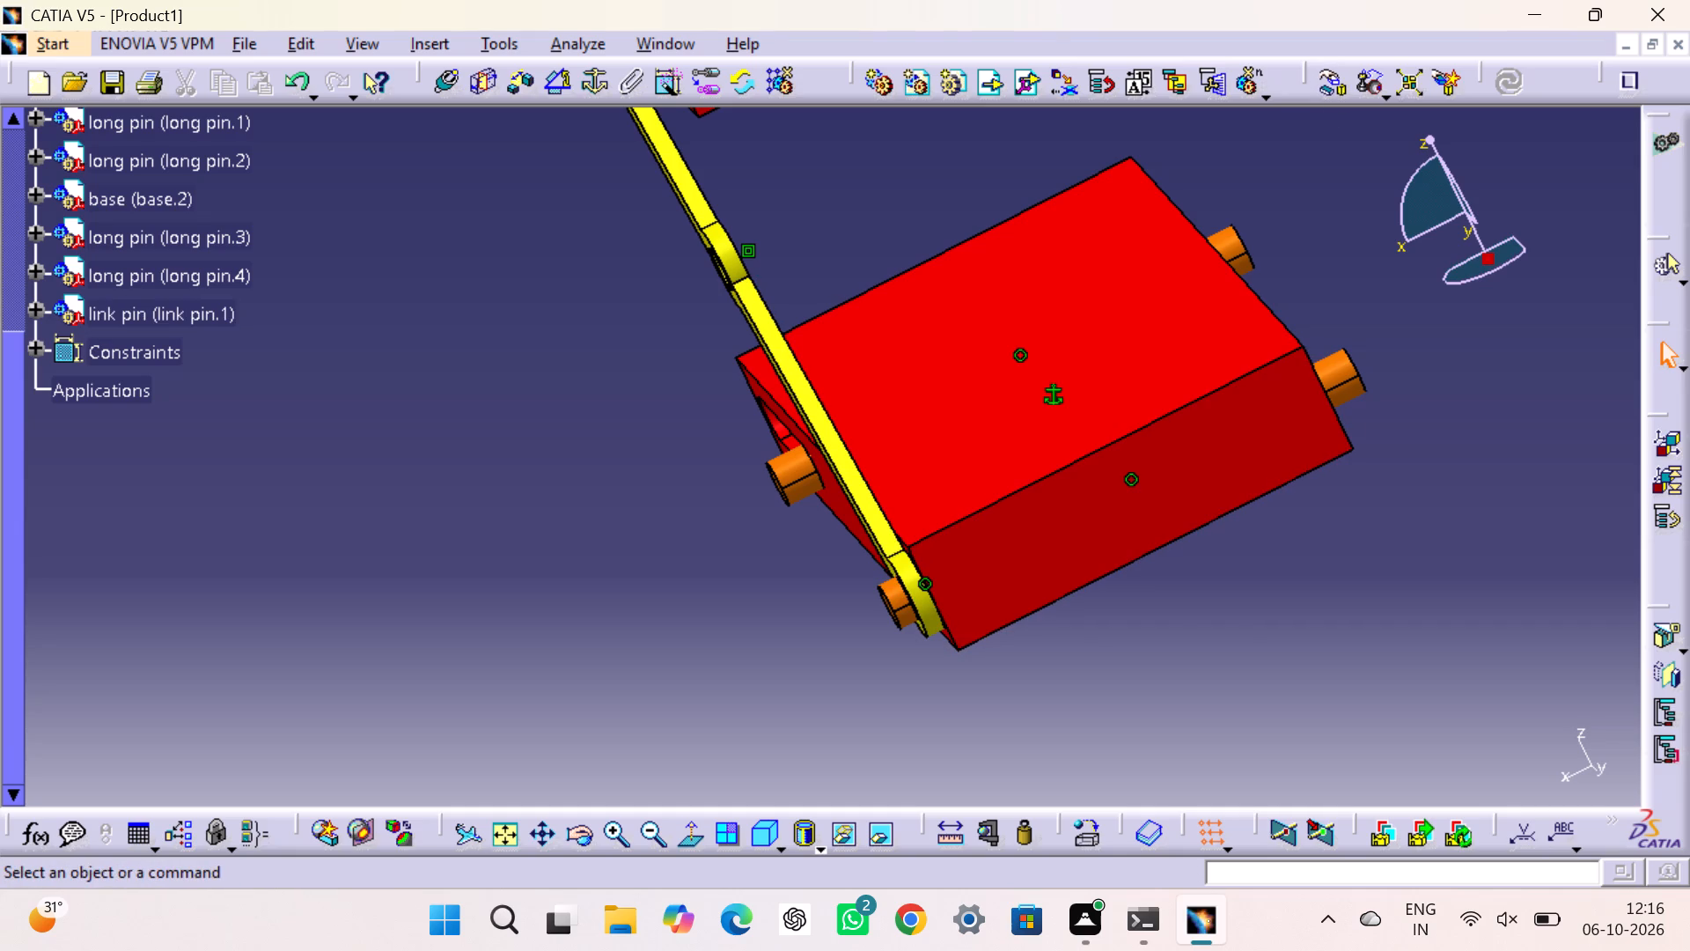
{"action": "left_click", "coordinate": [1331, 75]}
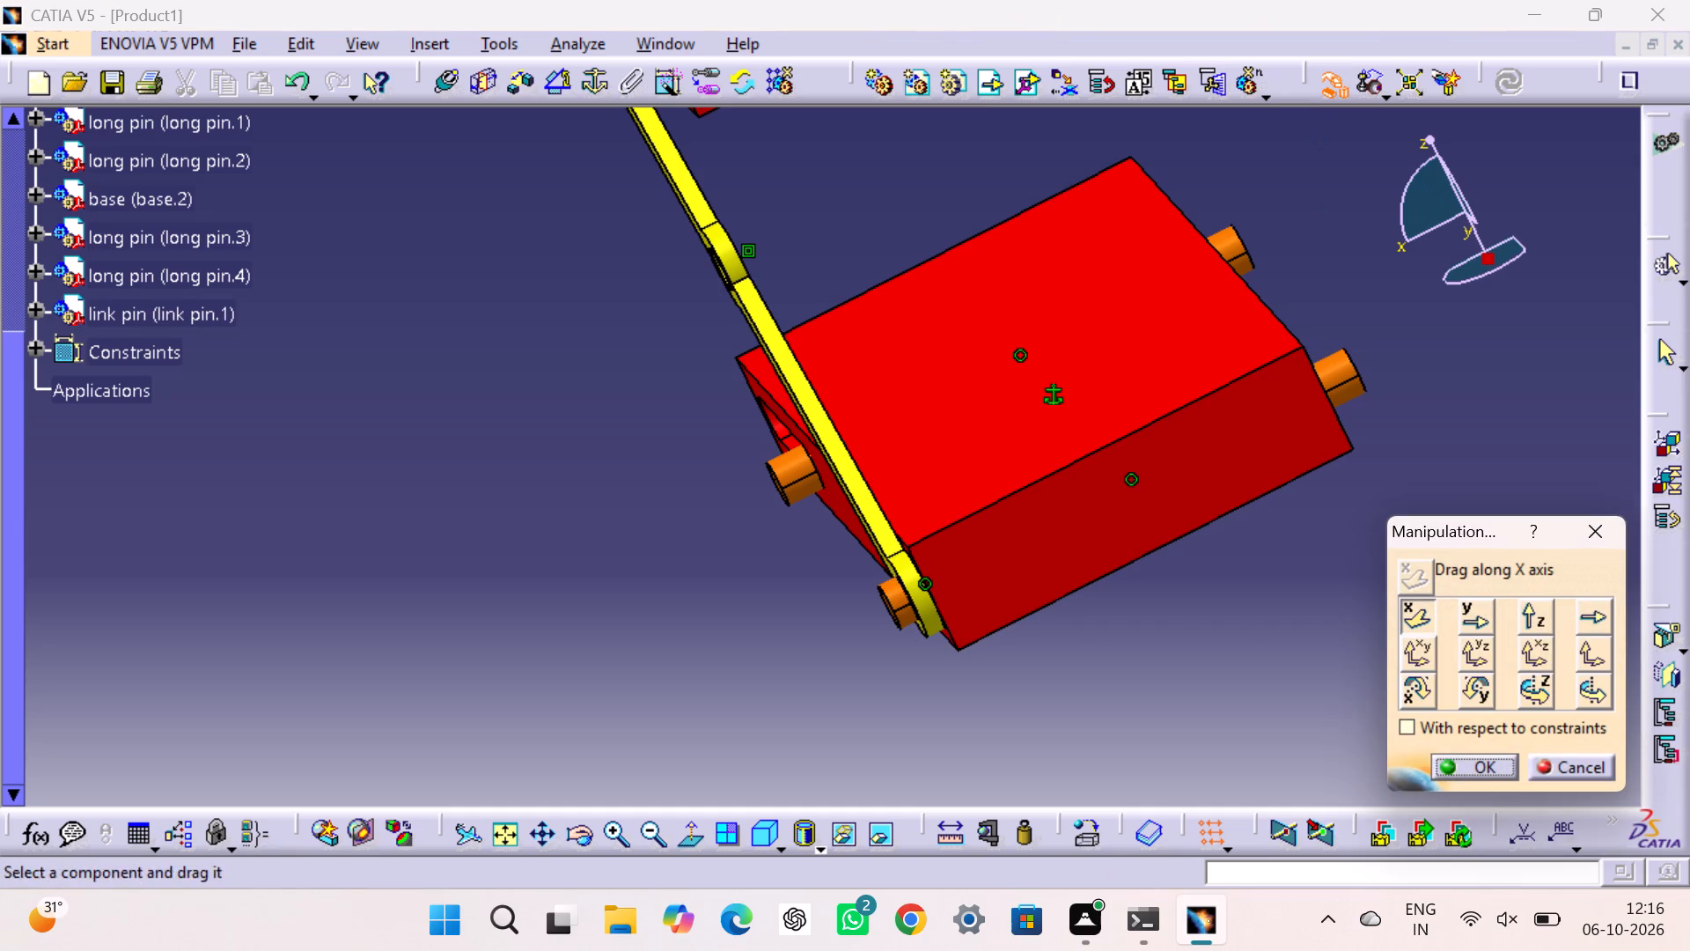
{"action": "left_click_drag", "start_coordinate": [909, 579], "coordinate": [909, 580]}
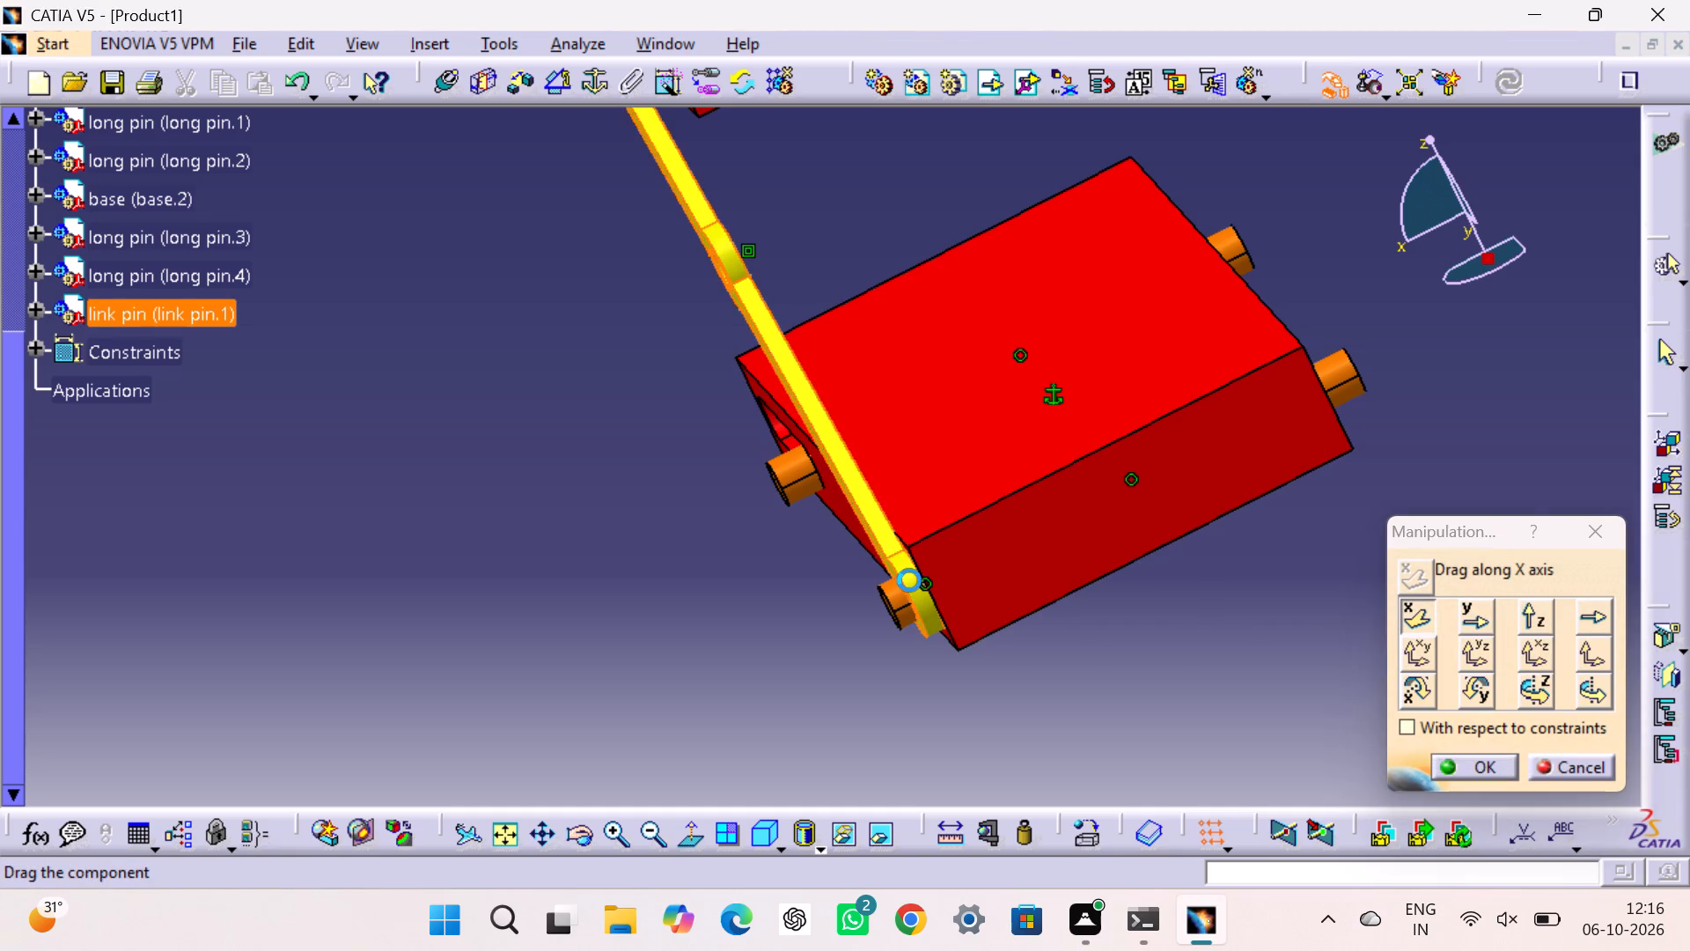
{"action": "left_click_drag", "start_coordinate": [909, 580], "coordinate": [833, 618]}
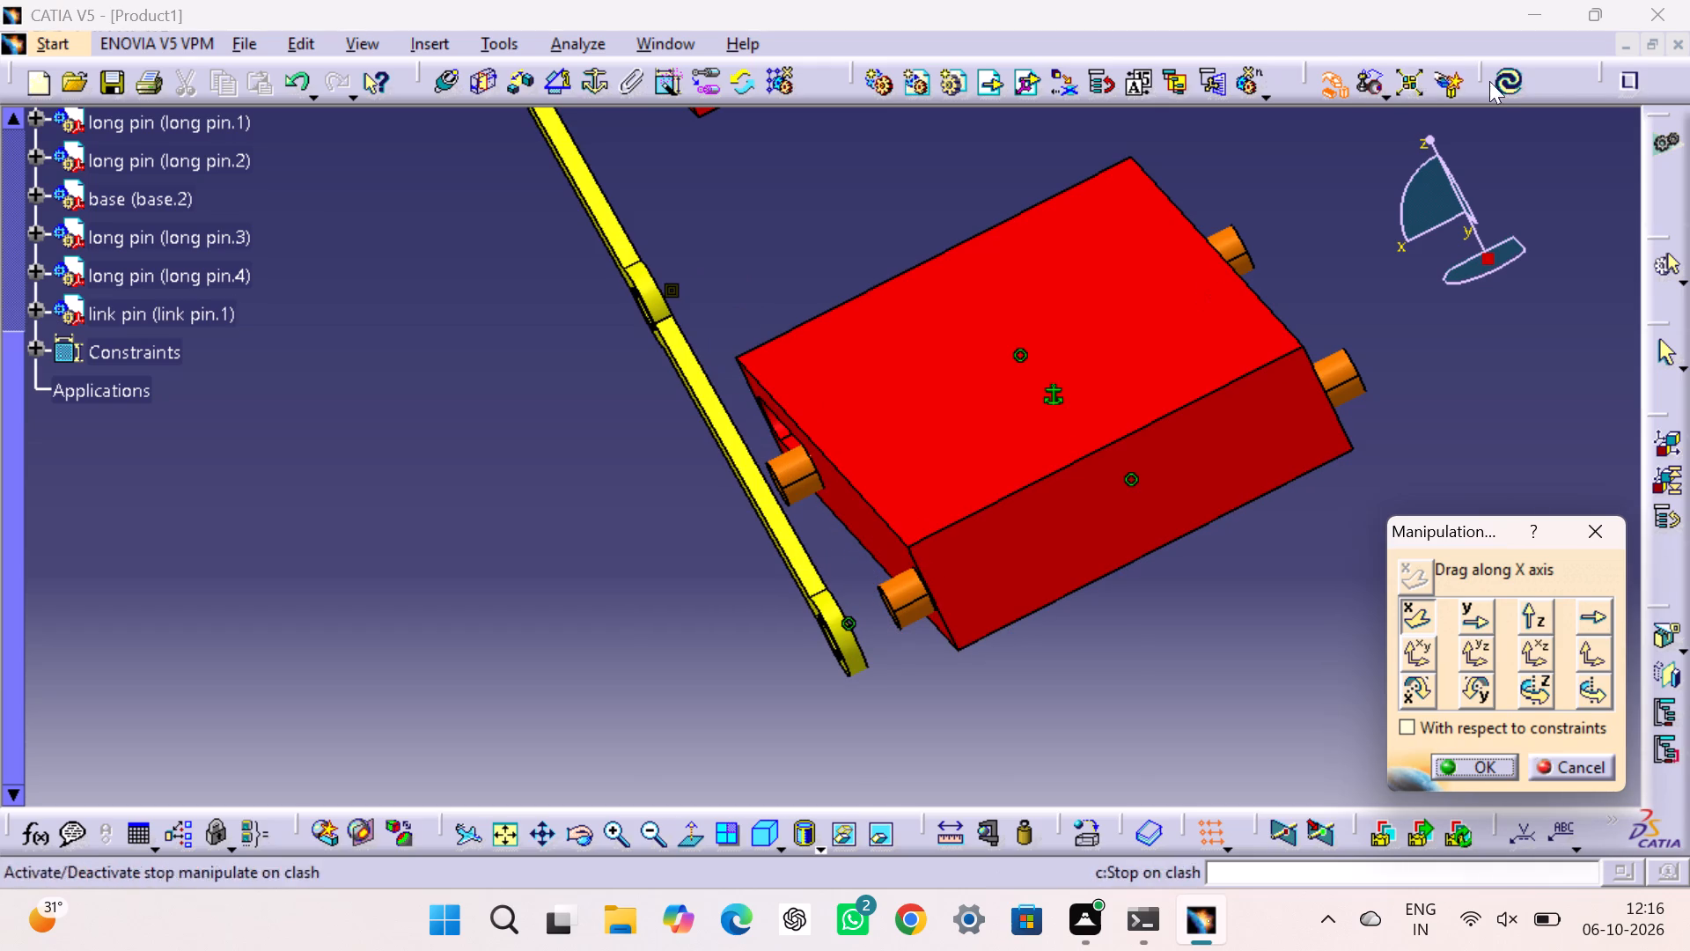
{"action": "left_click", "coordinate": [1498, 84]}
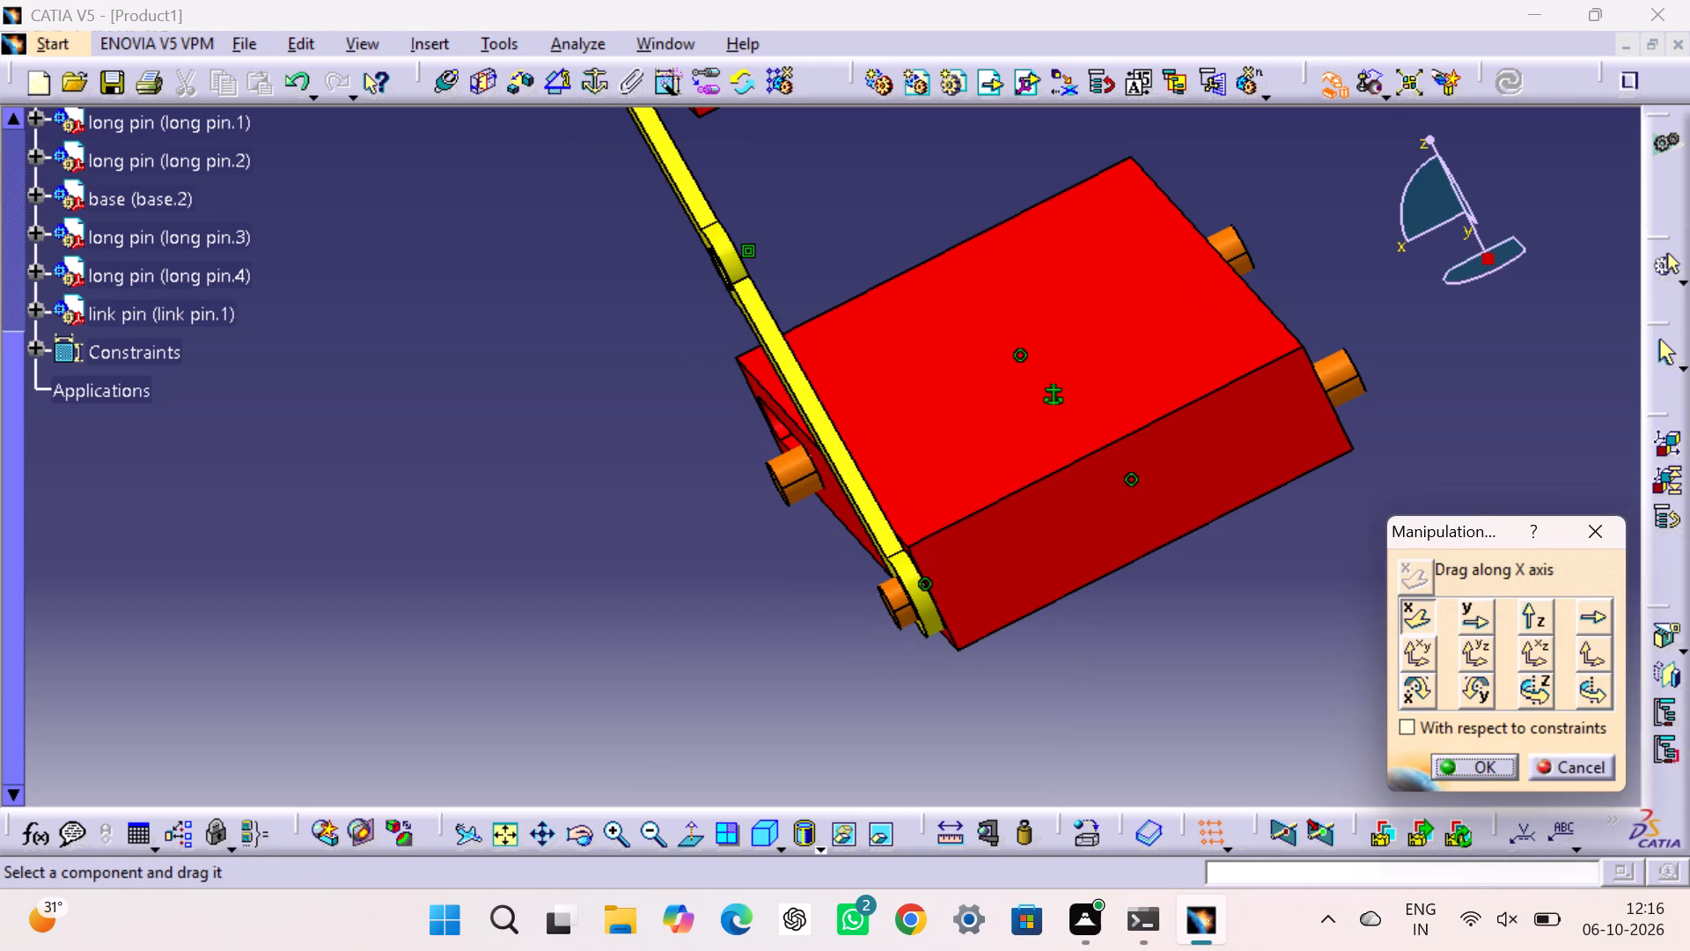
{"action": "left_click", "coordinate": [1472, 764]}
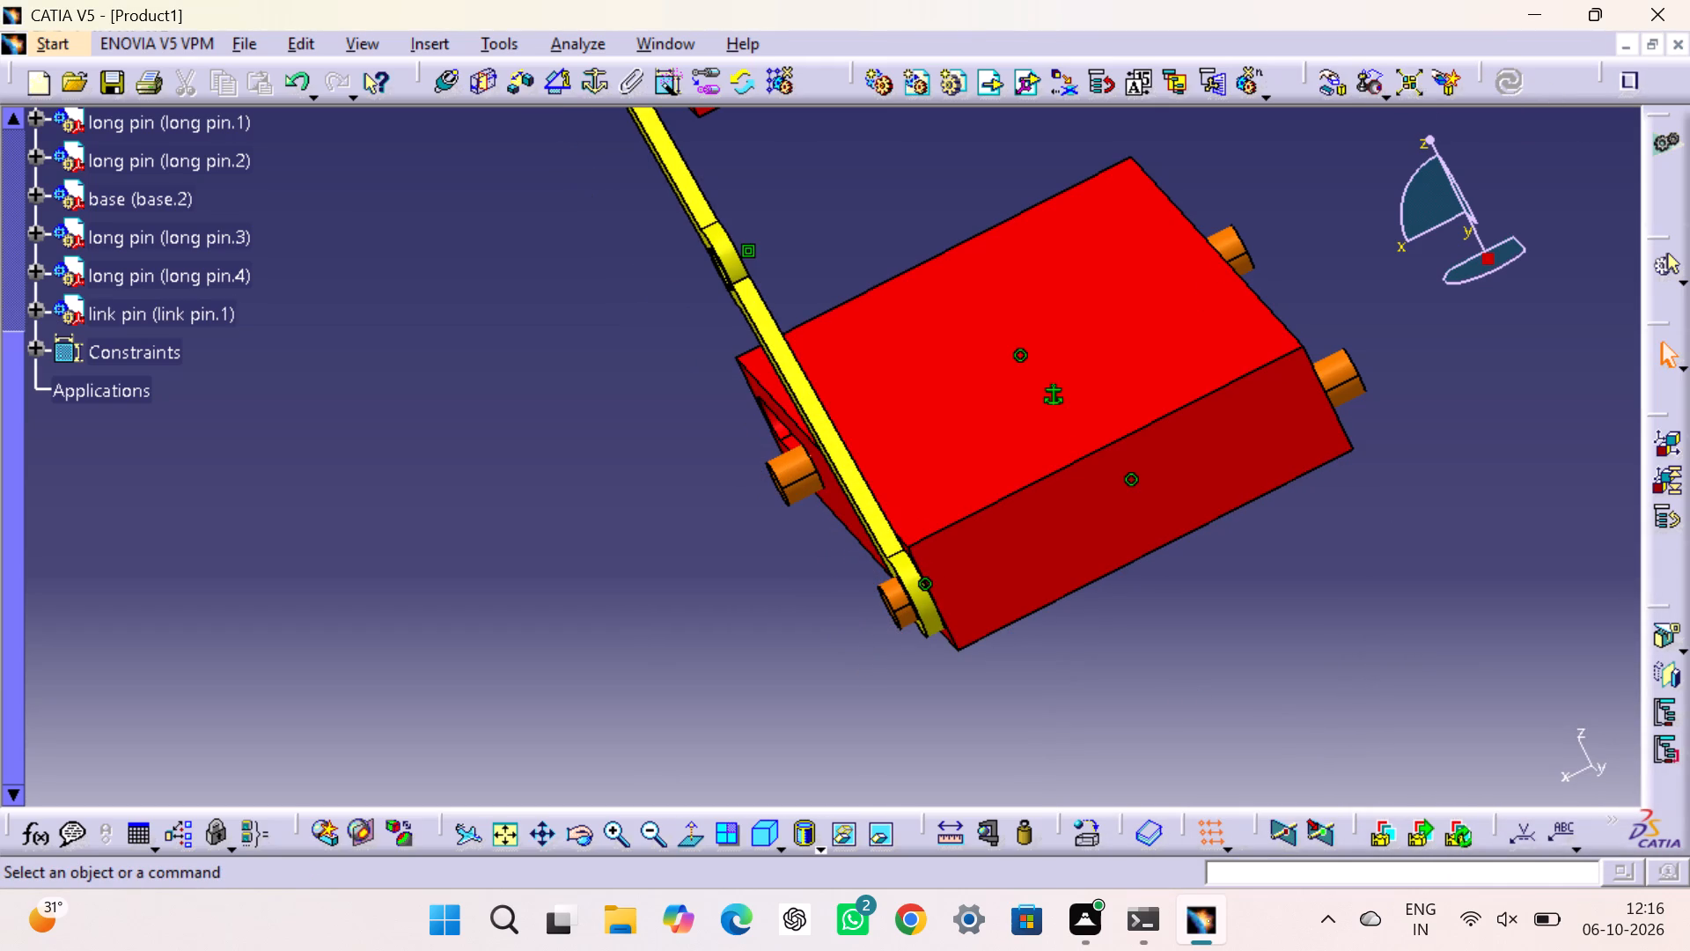
In isometric view, check the remaining degrees of freedom of the link pin component.
{"action": "middle_click_drag", "start_coordinate": [1185, 676], "coordinate": [1207, 678]}
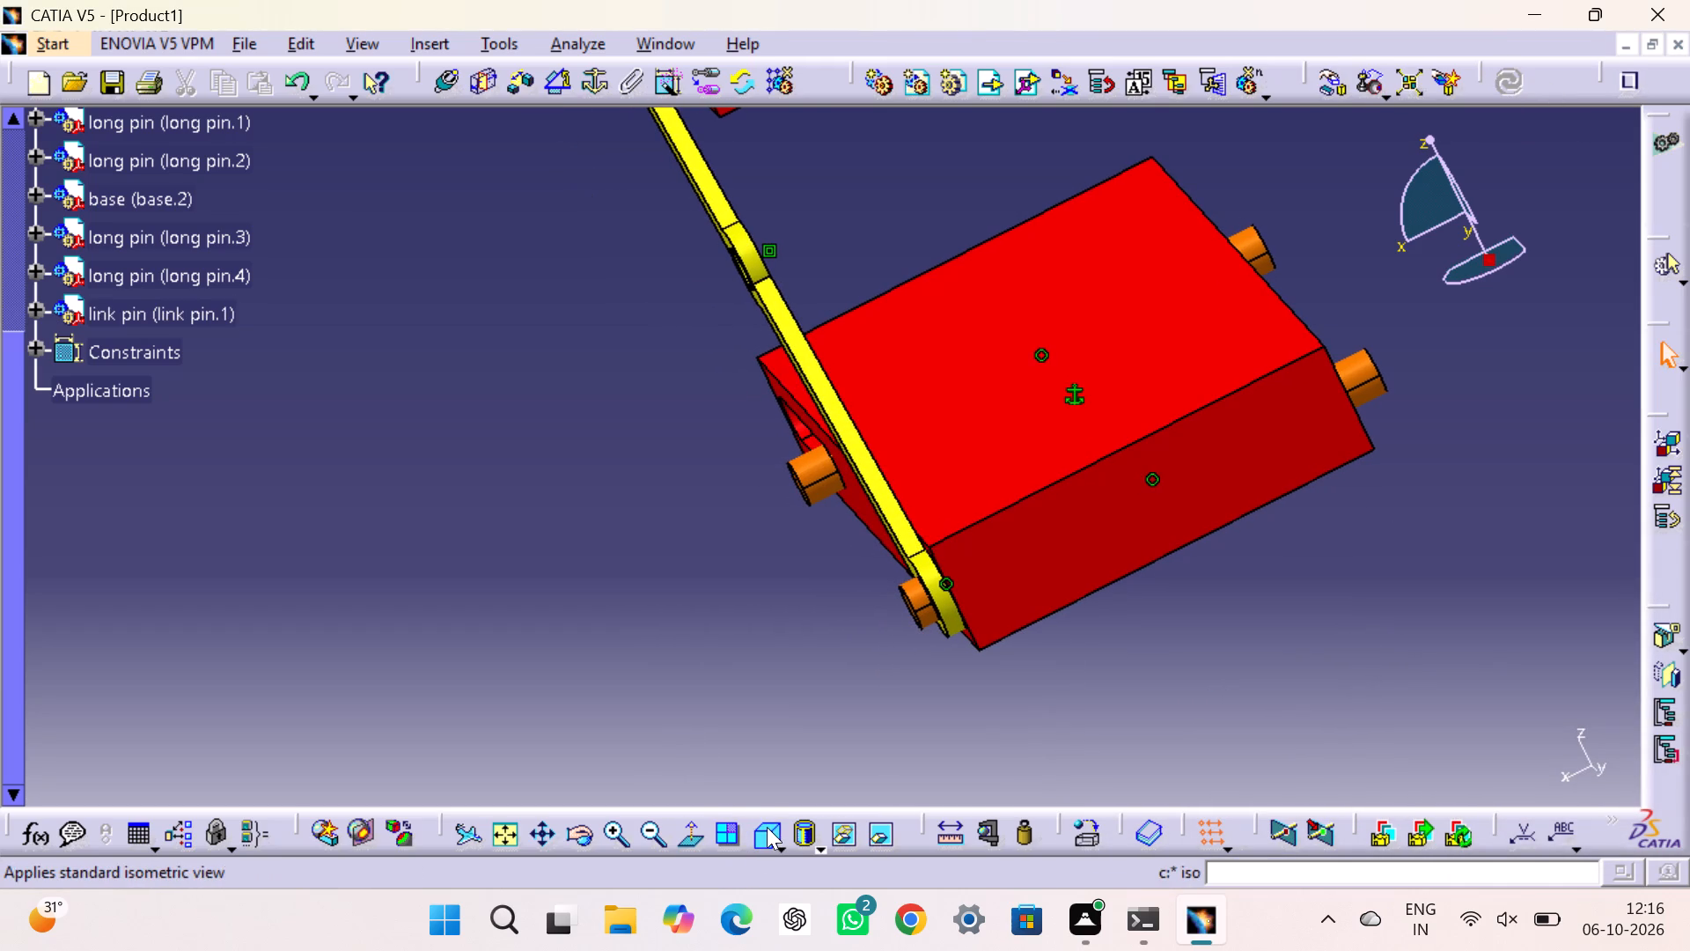
{"action": "left_click", "coordinate": [767, 827]}
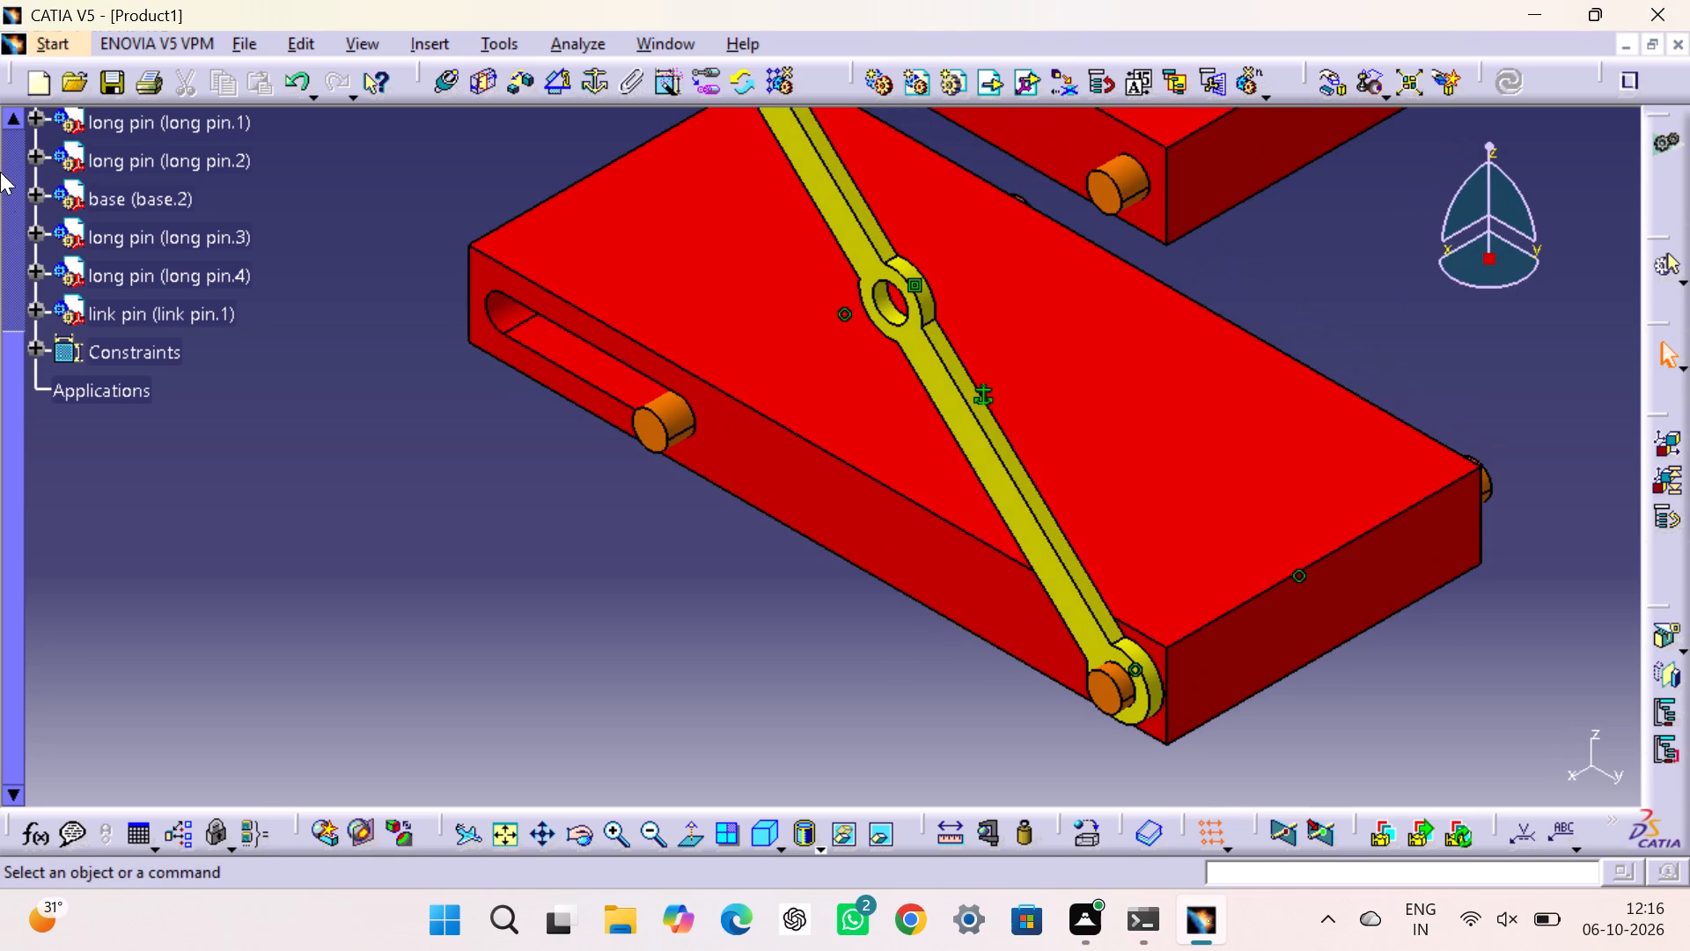
{"action": "right_click", "coordinate": [195, 304]}
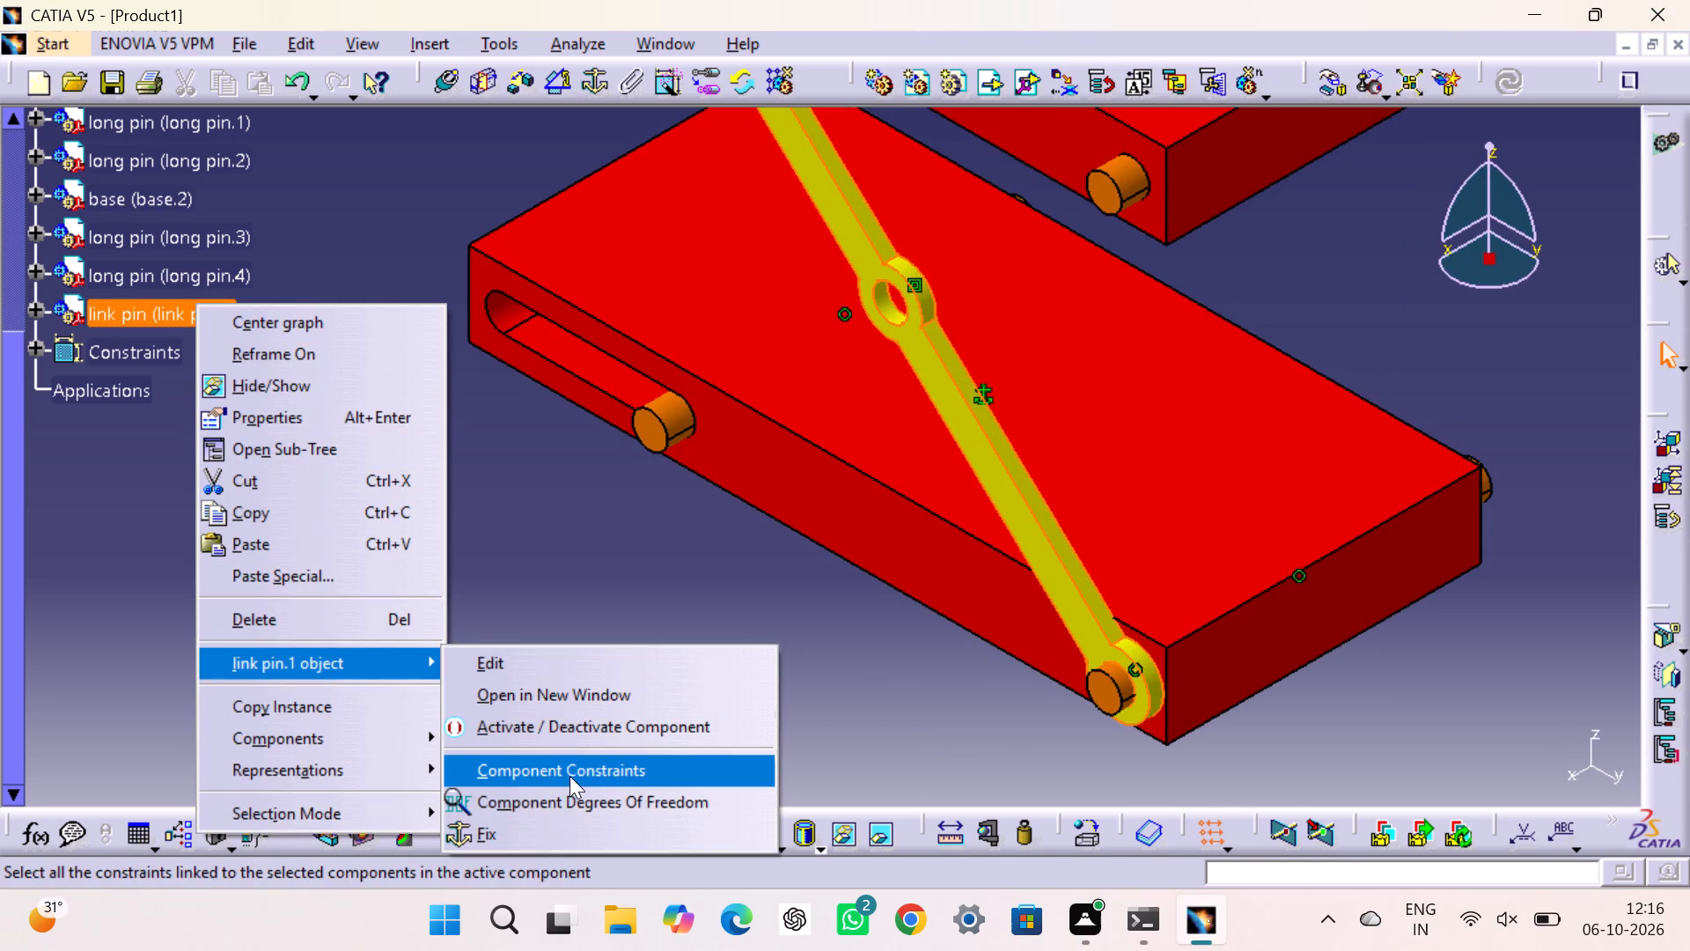
{"action": "left_click", "coordinate": [582, 803]}
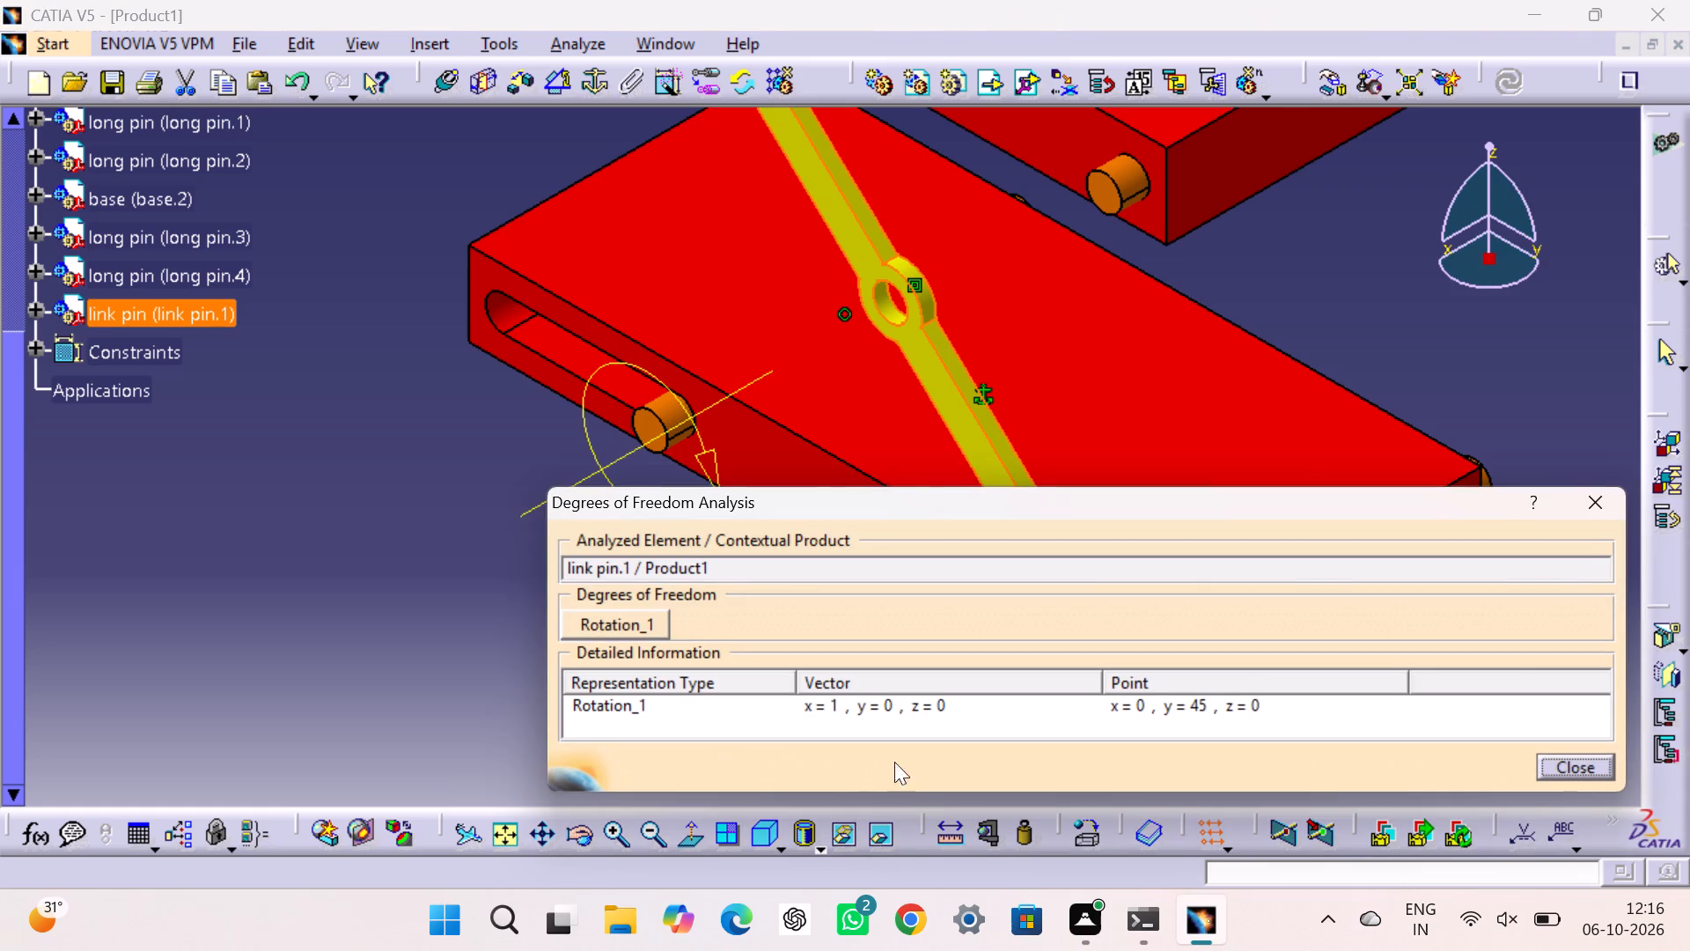
{"action": "left_click", "coordinate": [1578, 773]}
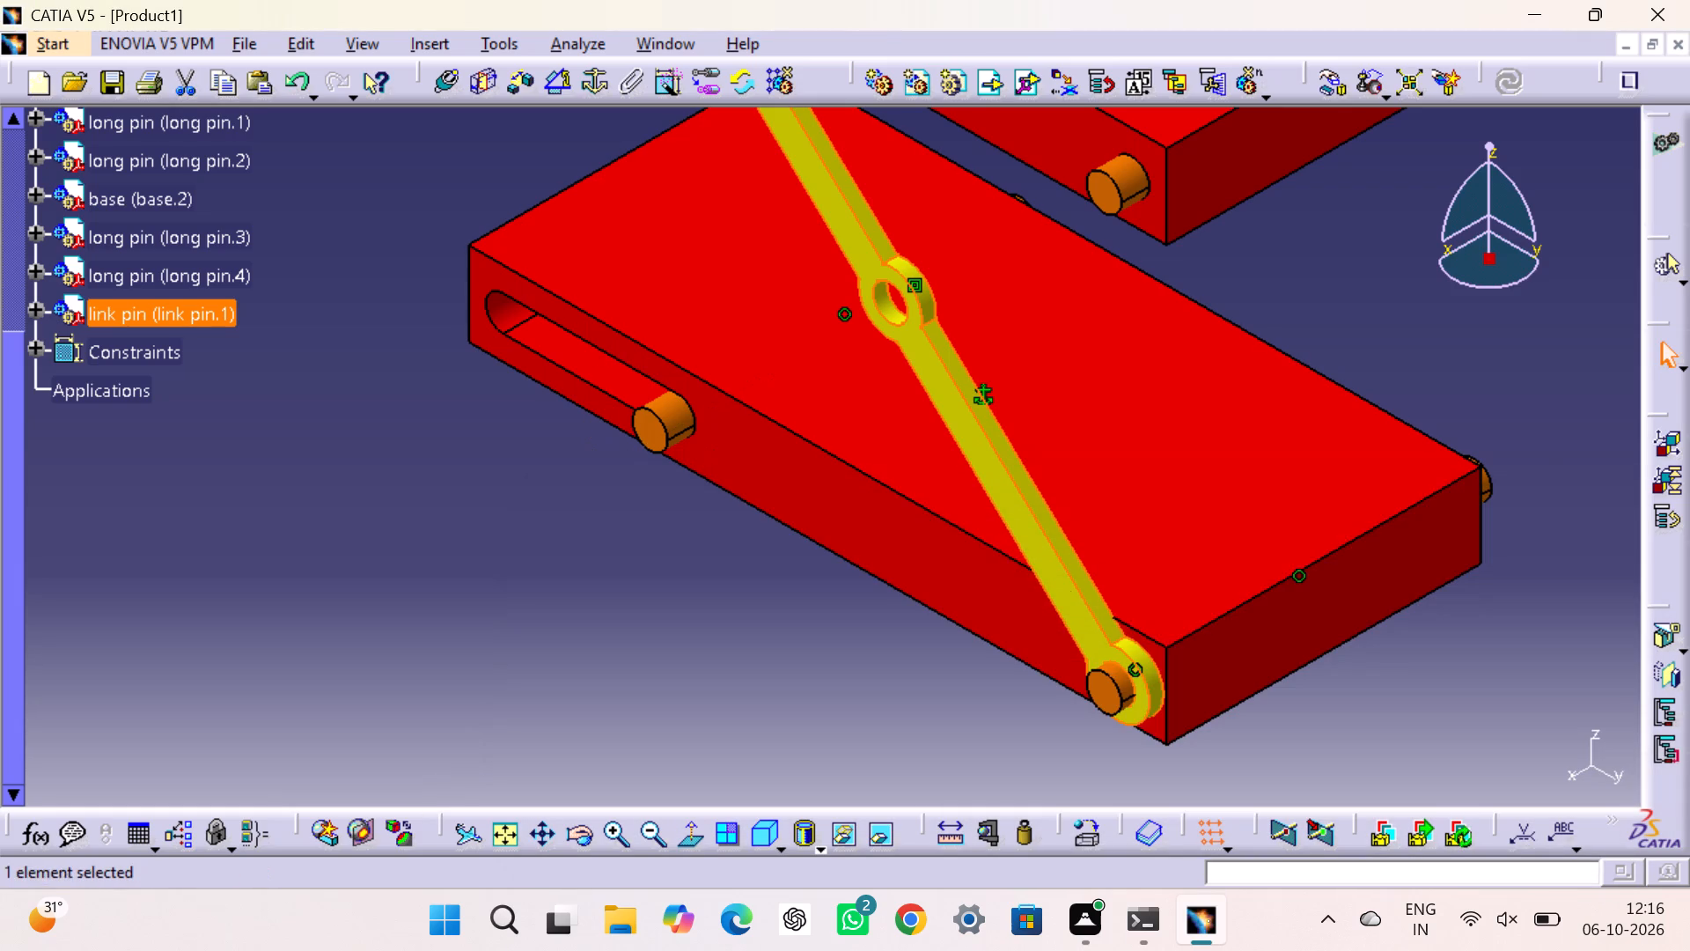
{"action": "left_click", "coordinate": [1451, 388]}
Add a 45-degree angle constraint between the lower base's xy plane and the link's xy plane, and update the assembly.
{"action": "middle_click_drag", "start_coordinate": [759, 343], "coordinate": [860, 686]}
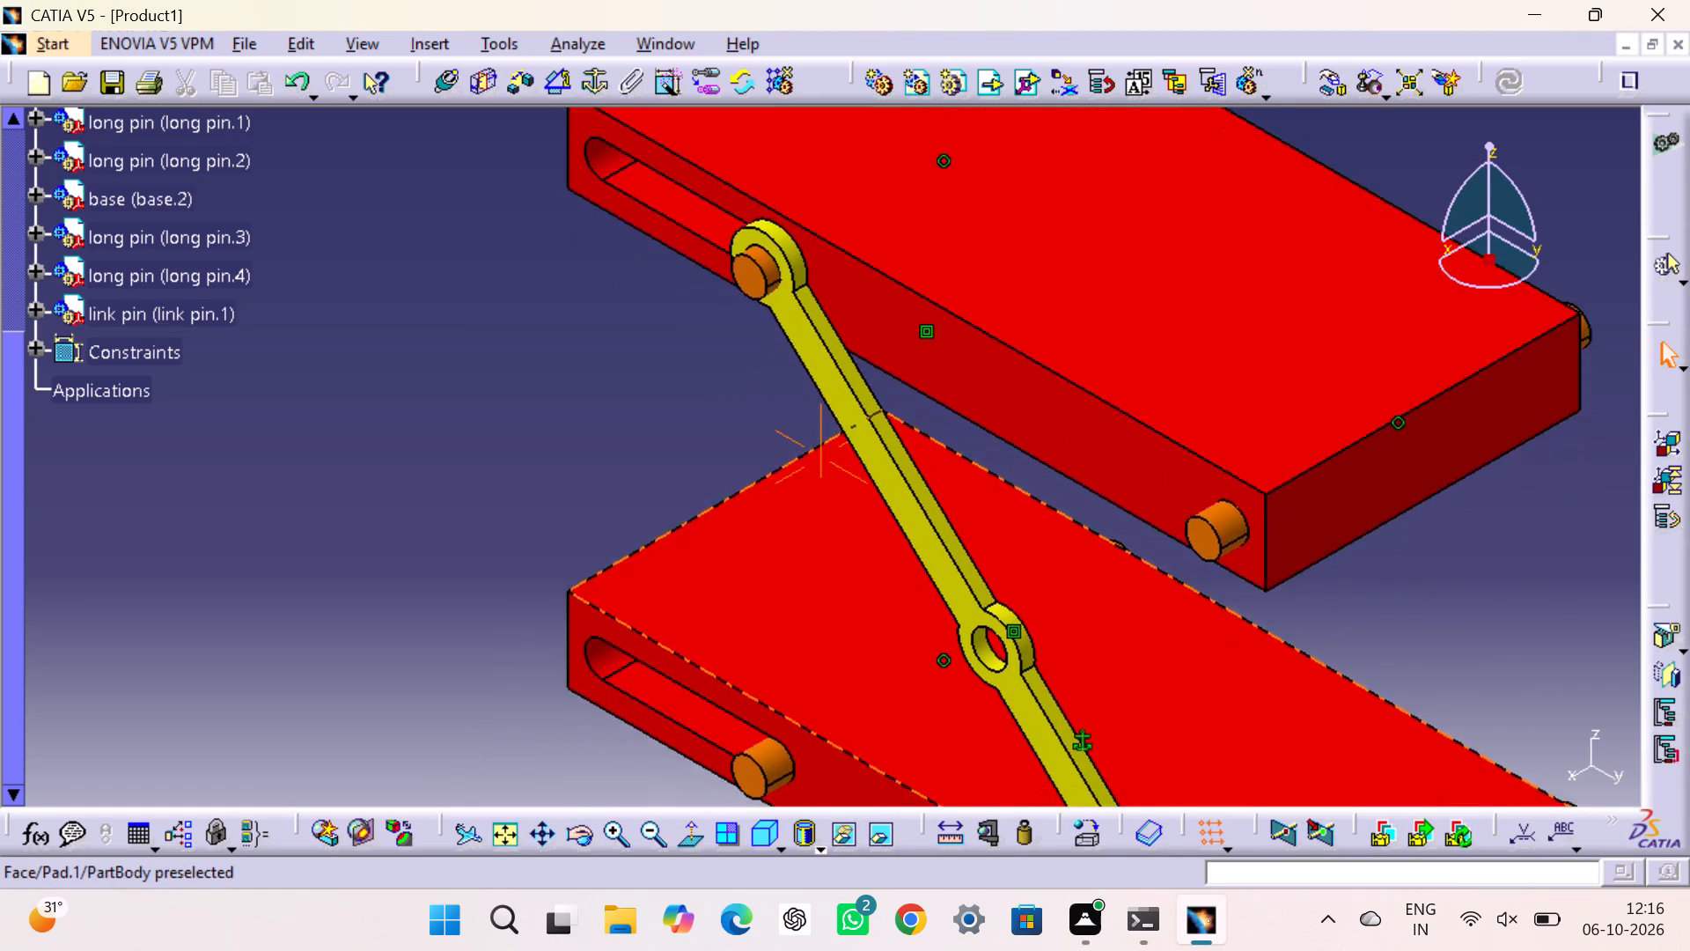
{"action": "middle_click_drag", "start_coordinate": [860, 686], "coordinate": [851, 634]}
{"action": "left_click", "coordinate": [585, 372]}
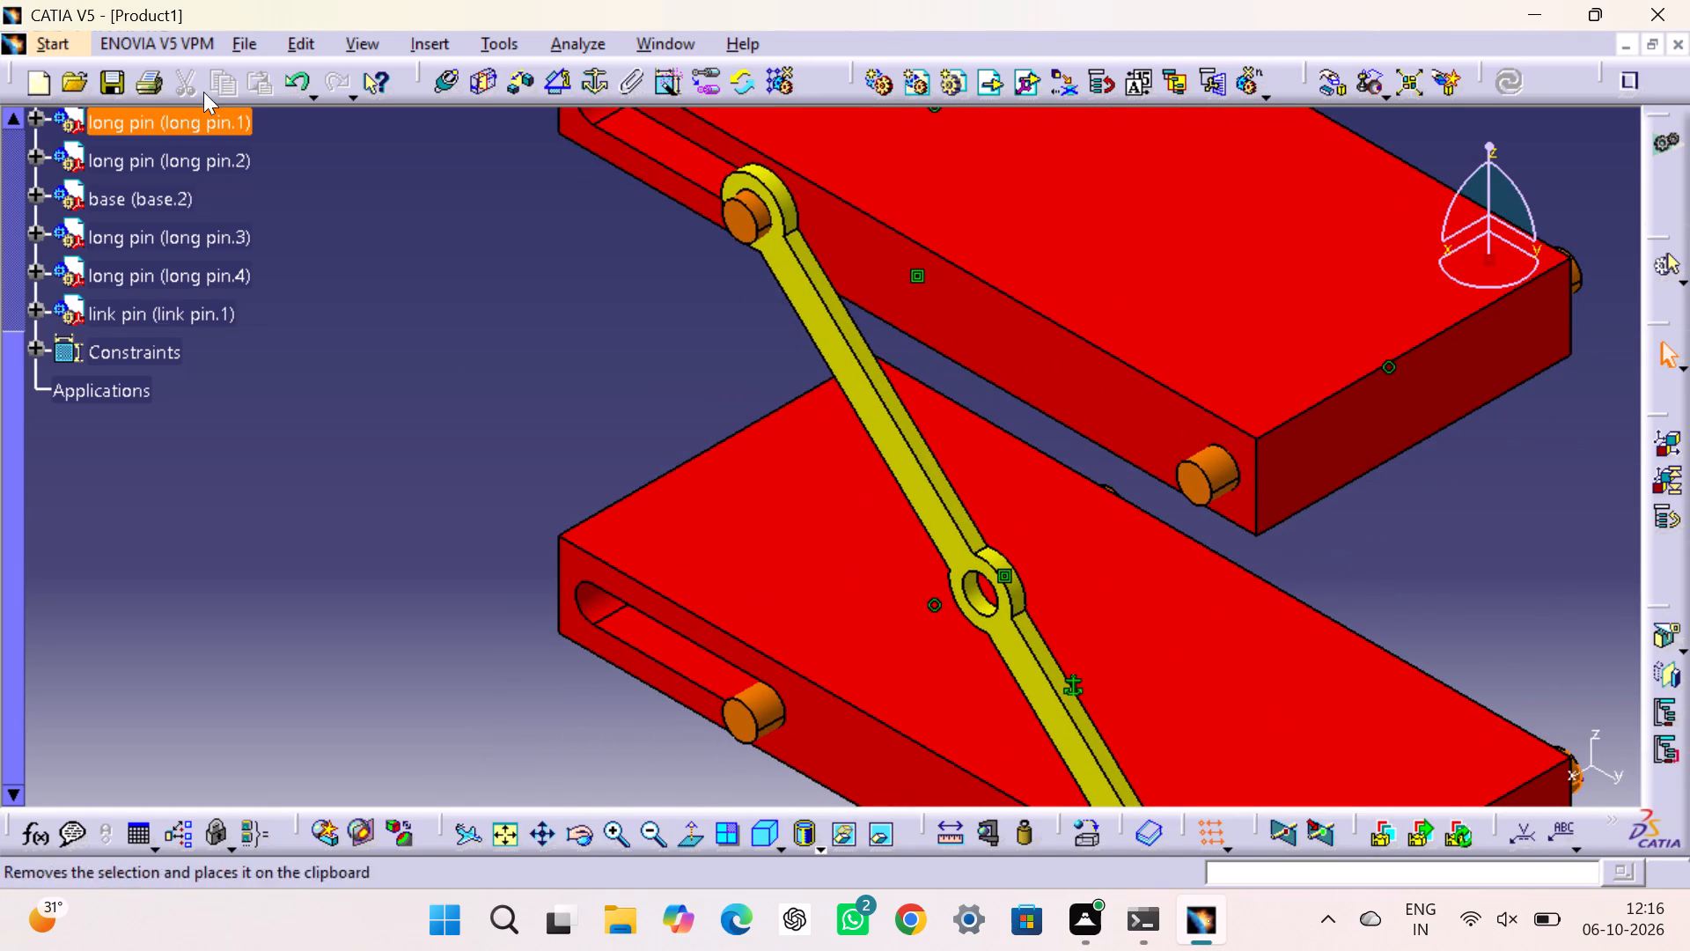
{"action": "left_click", "coordinate": [551, 75]}
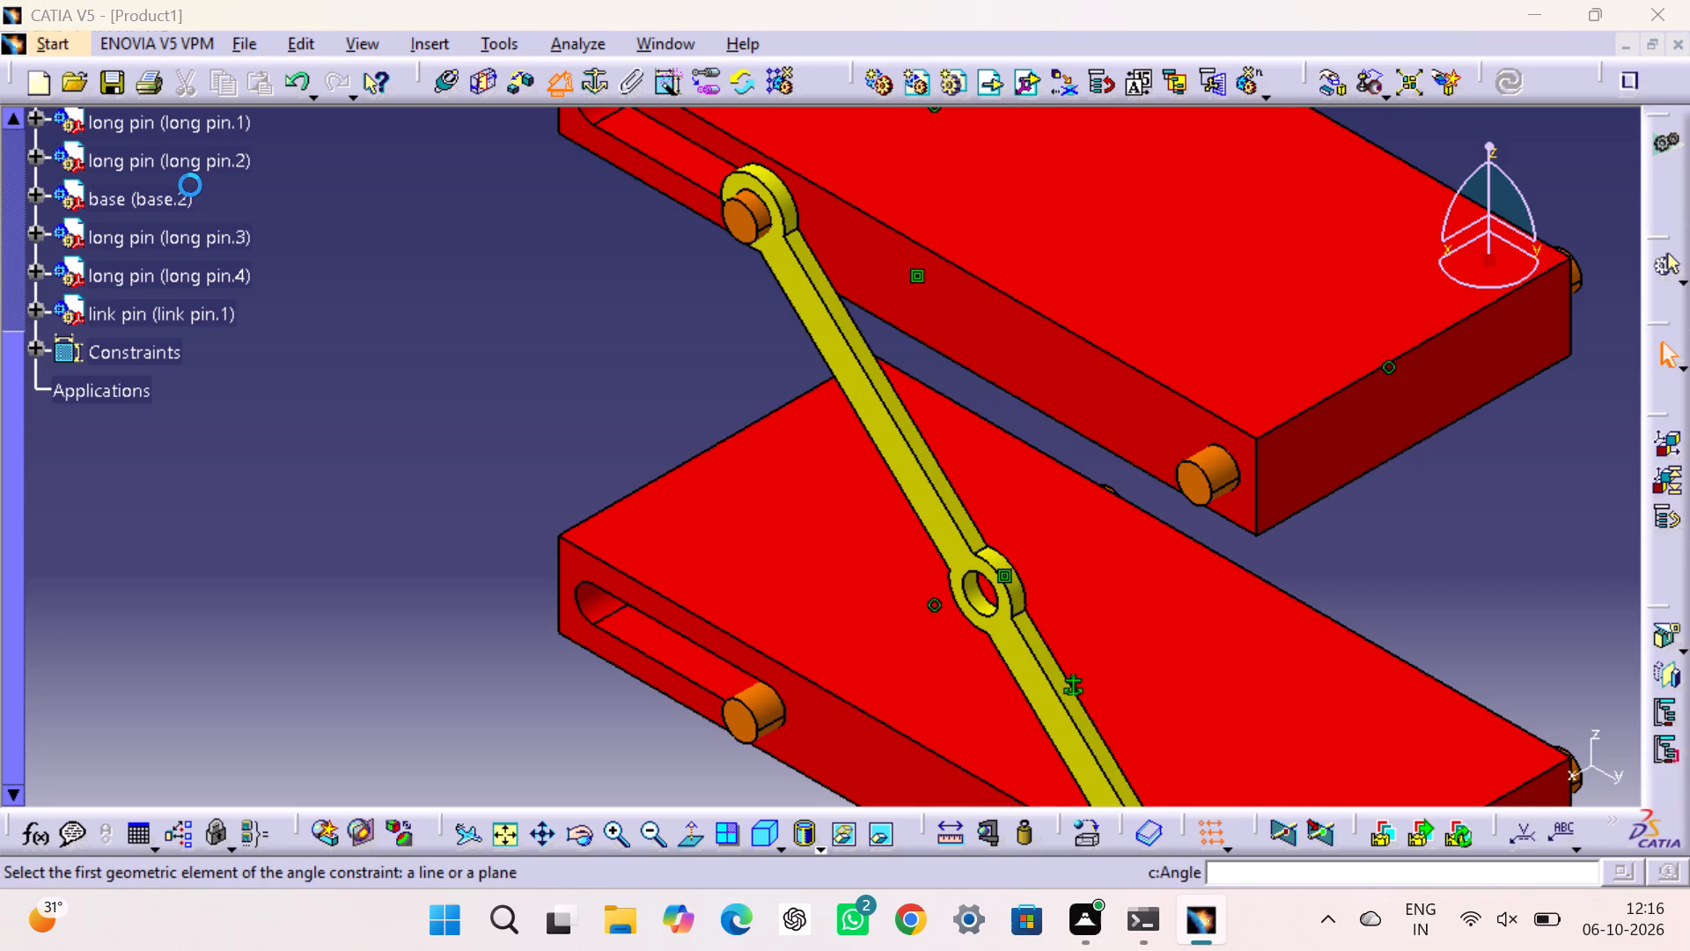
{"action": "left_click", "coordinate": [31, 306]}
{"action": "scroll", "coordinate": [138, 313], "scroll_direction": "up", "scroll_amount": 2}
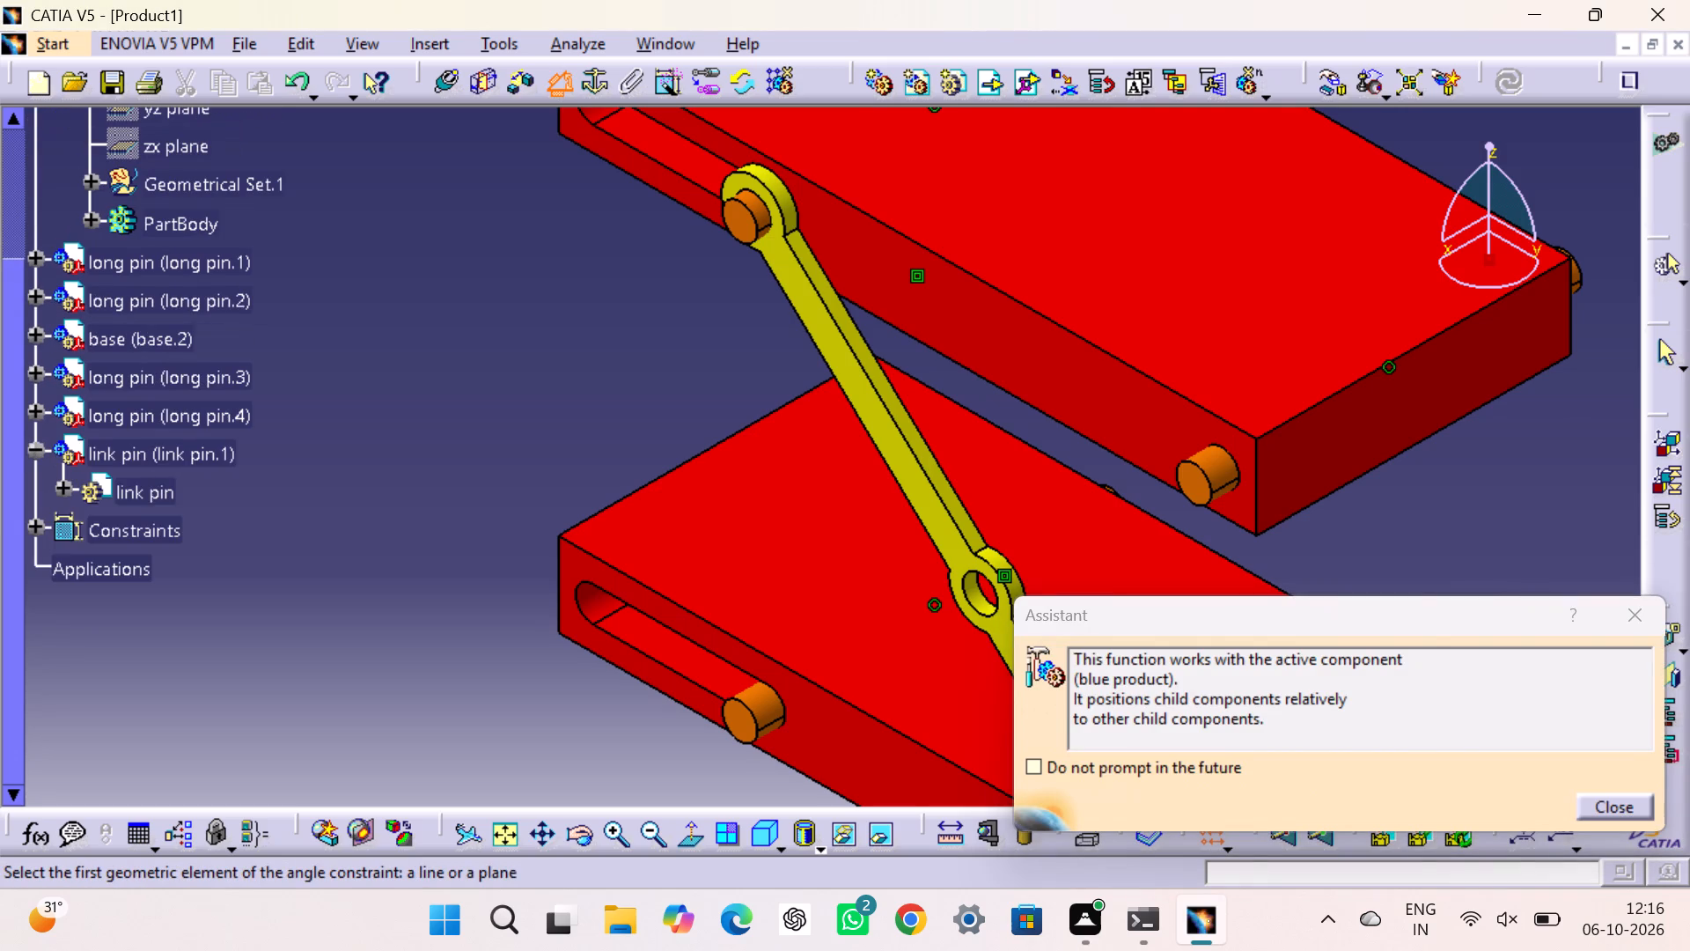
{"action": "left_click", "coordinate": [58, 487]}
{"action": "scroll", "coordinate": [156, 196], "scroll_direction": "up", "scroll_amount": 1}
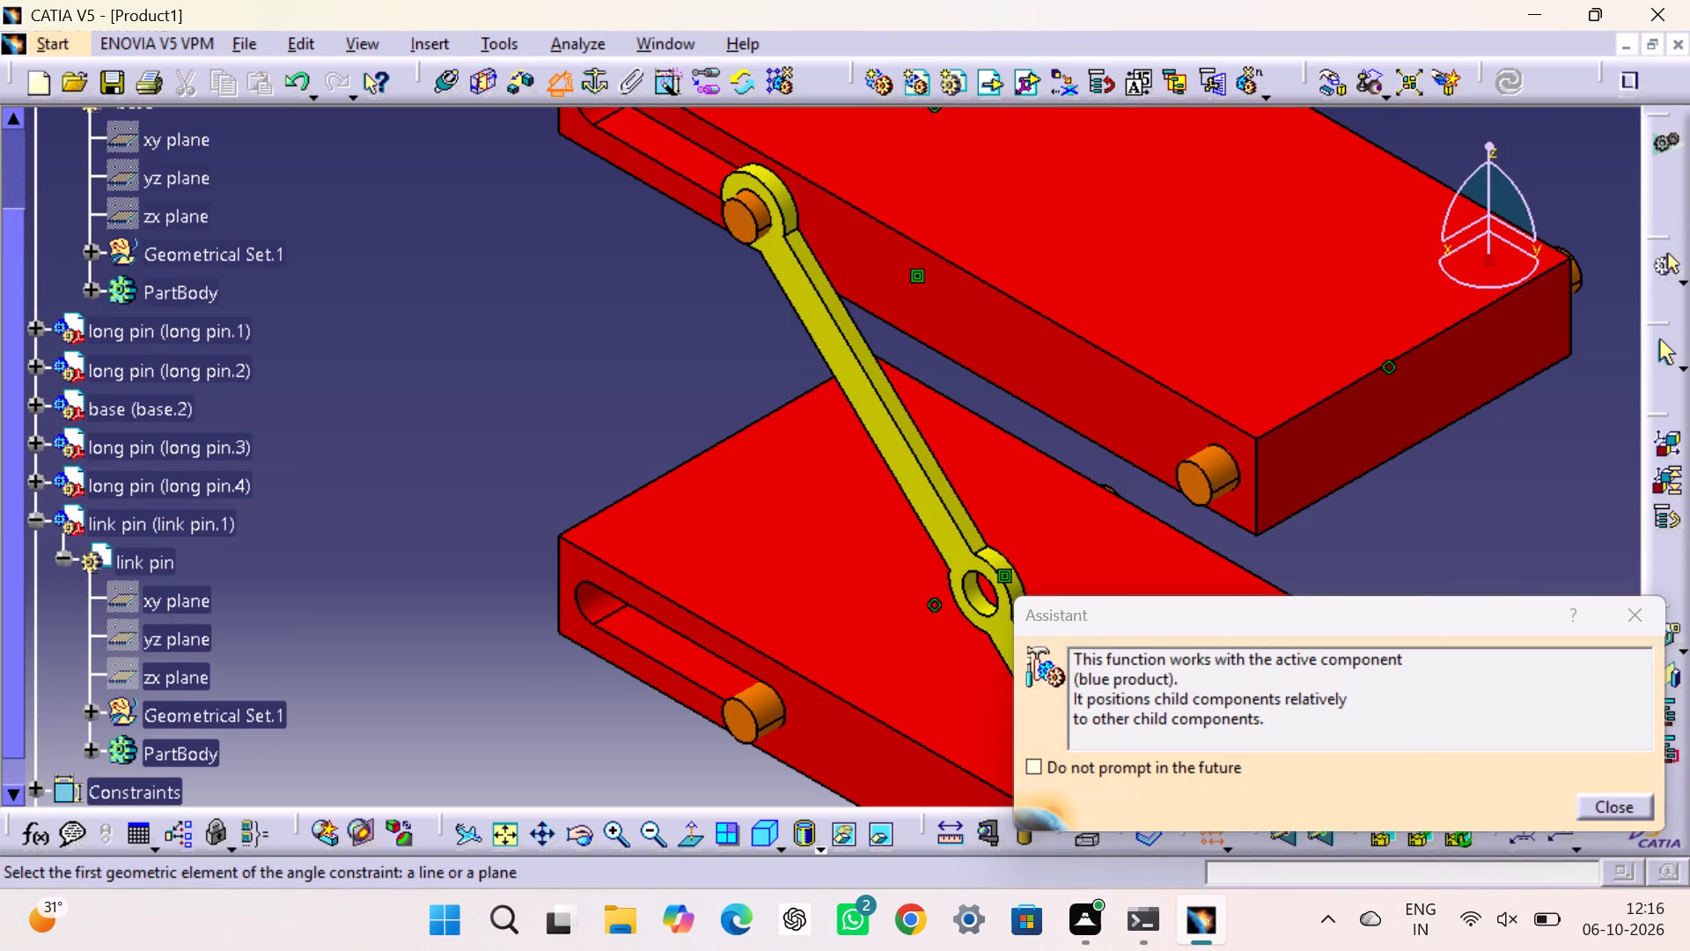
{"action": "left_click", "coordinate": [161, 144]}
{"action": "left_click", "coordinate": [180, 607]}
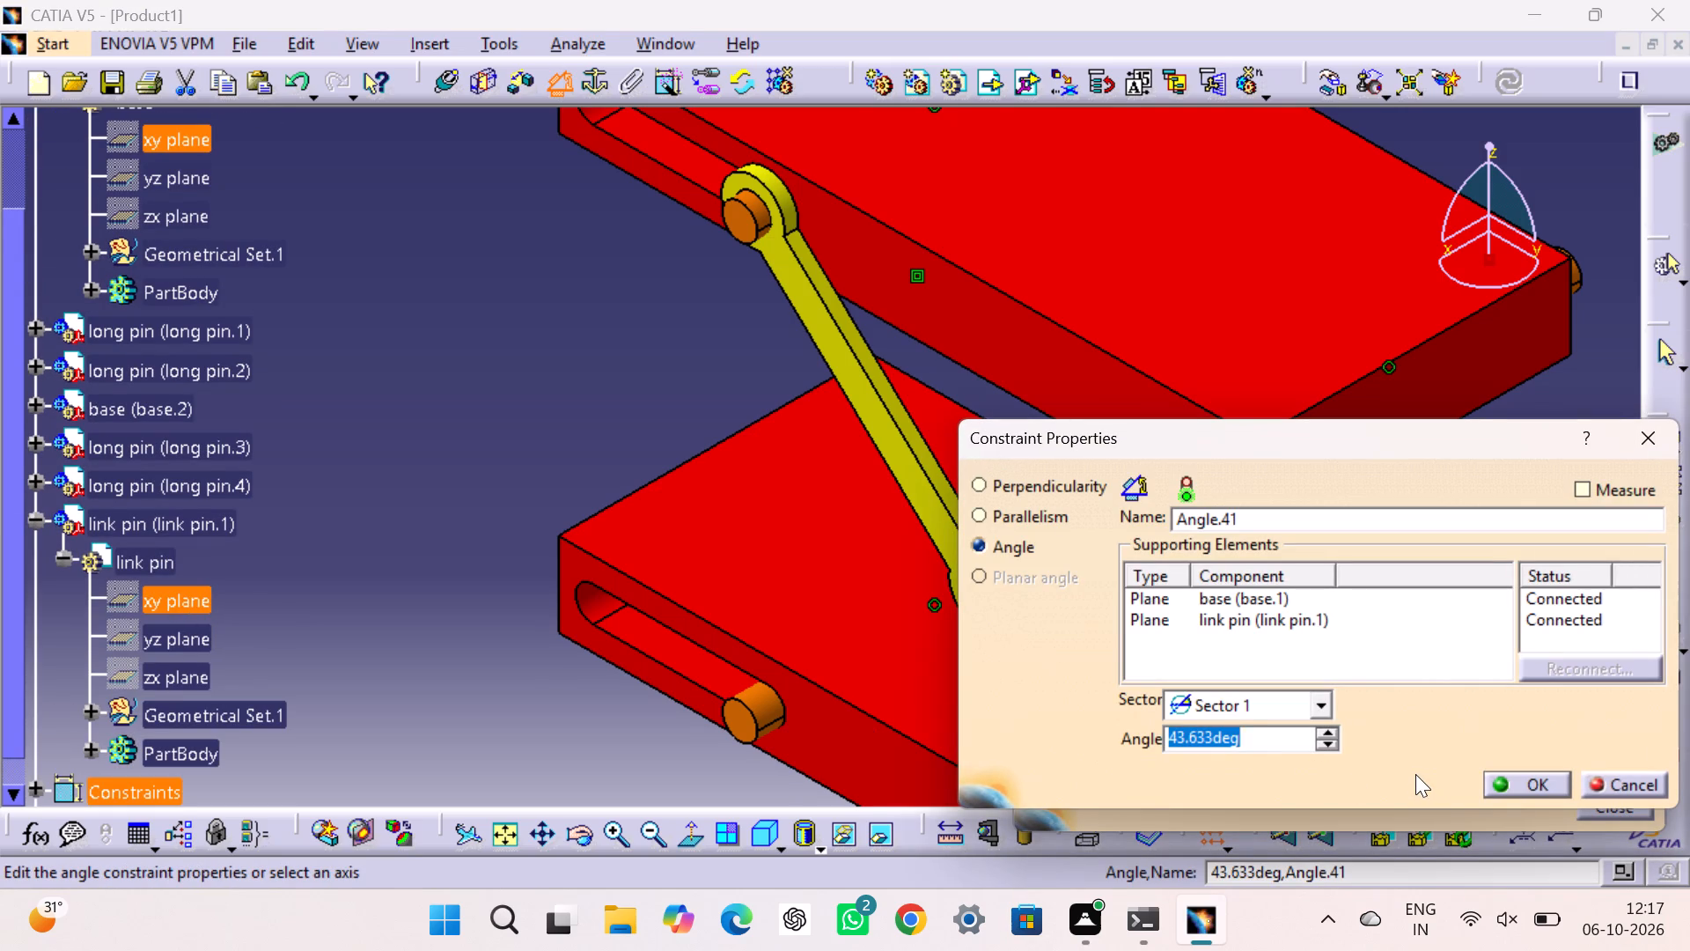
{"action": "type", "text": "45"}
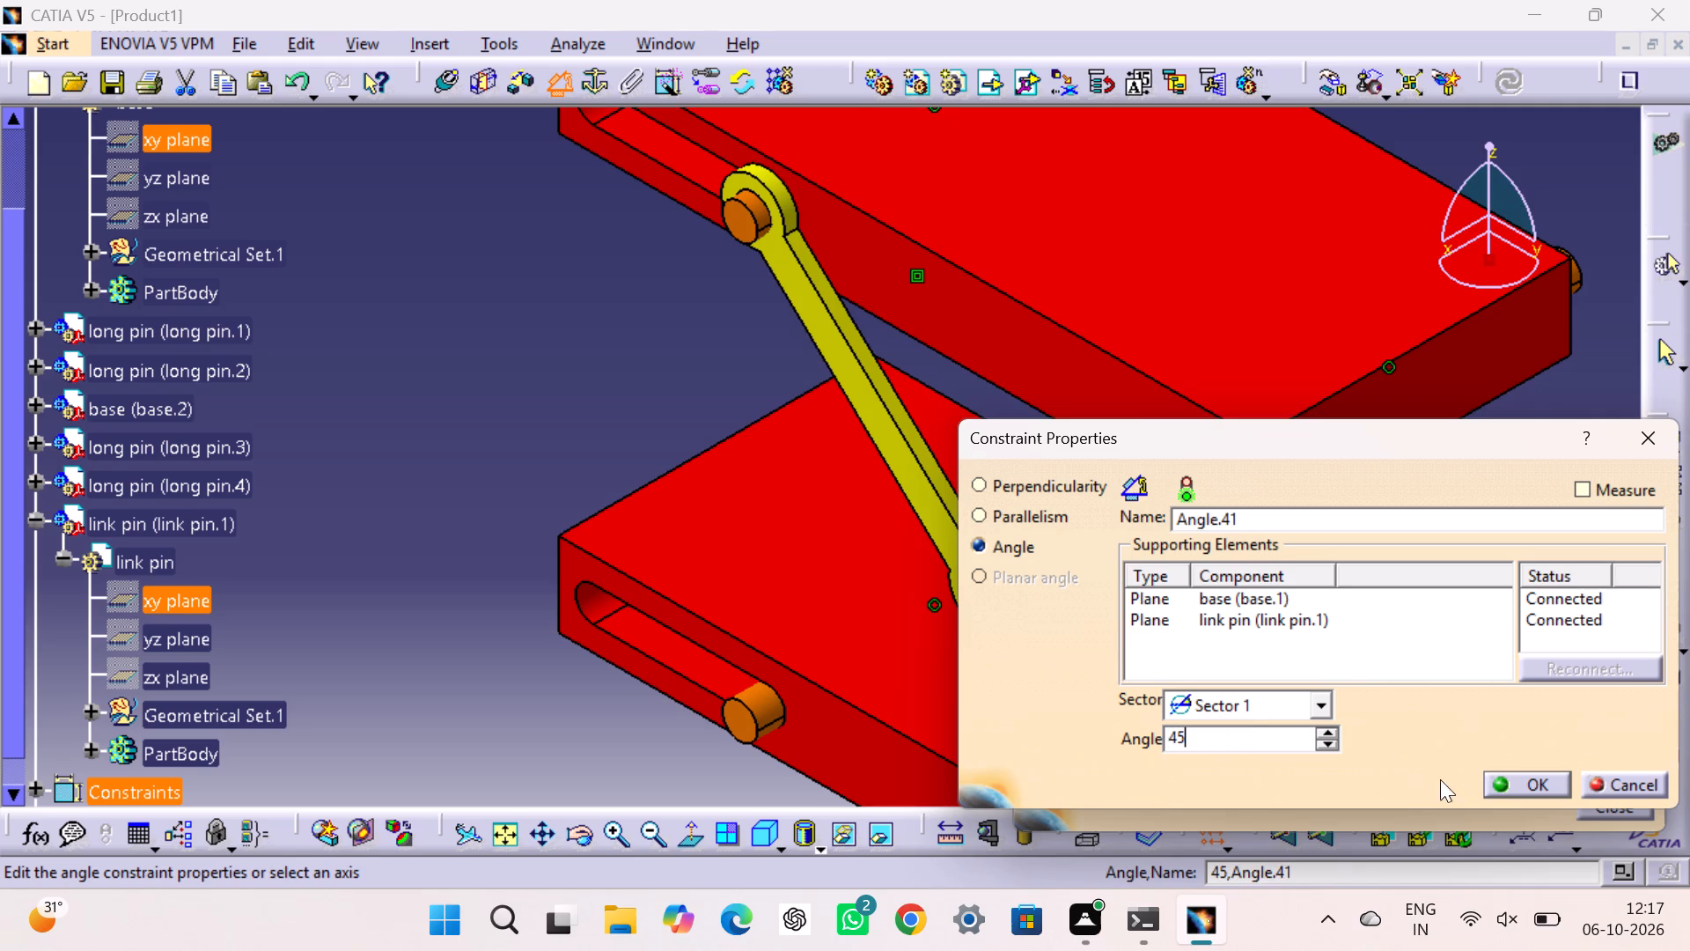
{"action": "left_click", "coordinate": [1521, 781]}
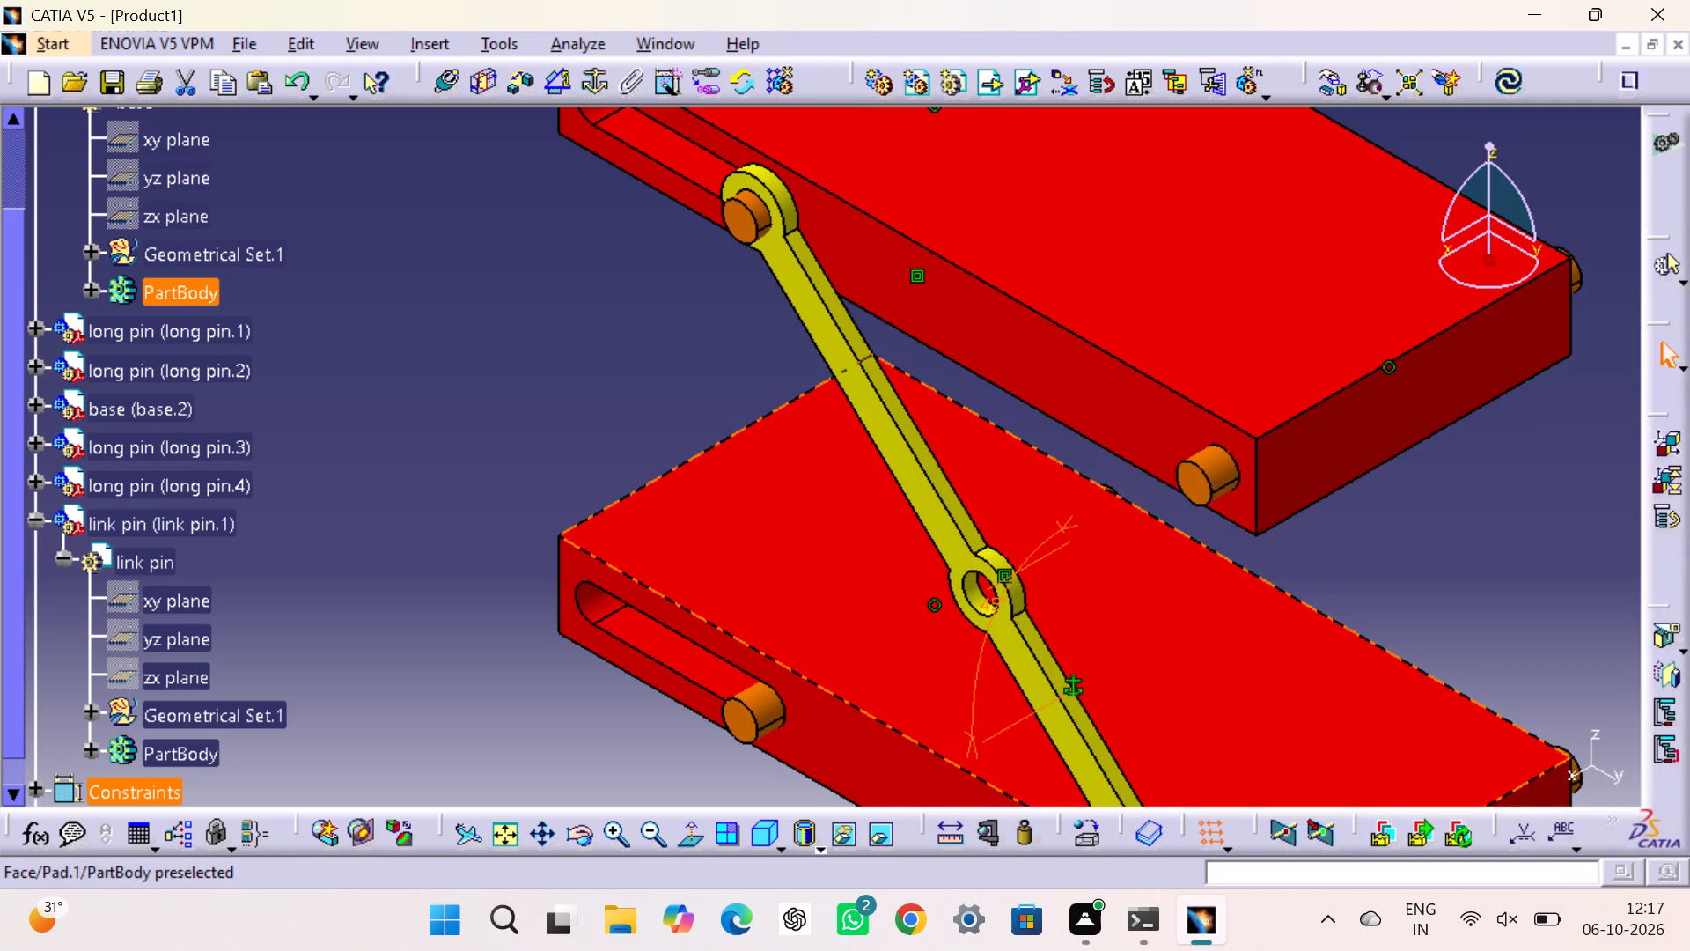
{"action": "left_click", "coordinate": [1506, 84]}
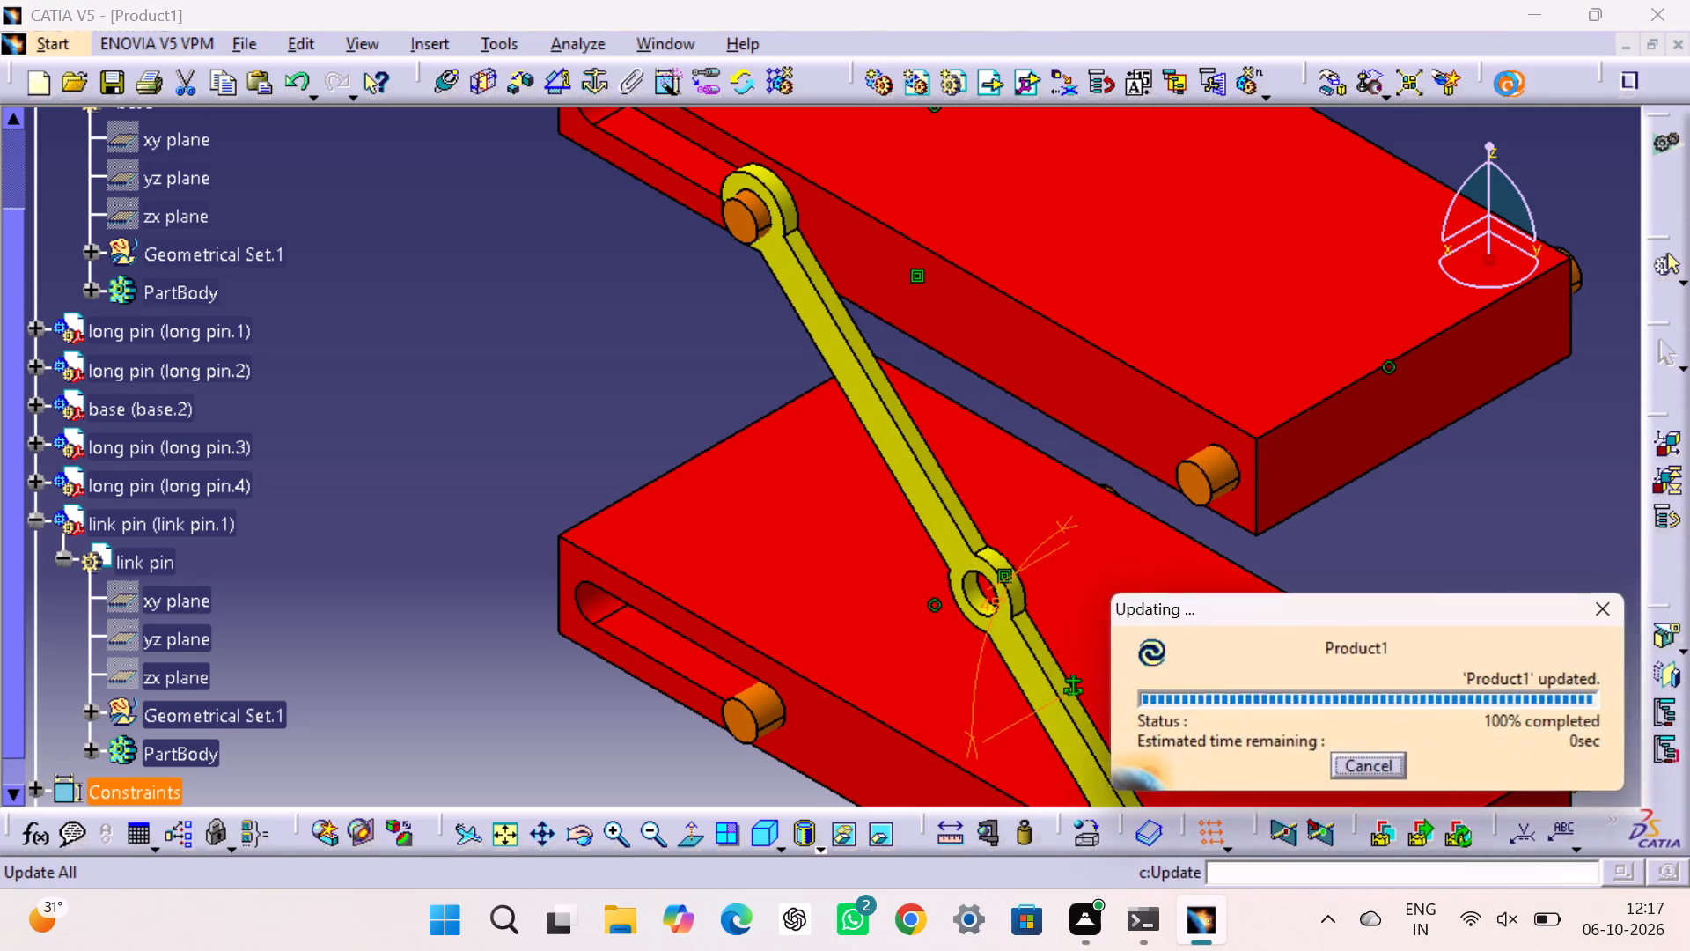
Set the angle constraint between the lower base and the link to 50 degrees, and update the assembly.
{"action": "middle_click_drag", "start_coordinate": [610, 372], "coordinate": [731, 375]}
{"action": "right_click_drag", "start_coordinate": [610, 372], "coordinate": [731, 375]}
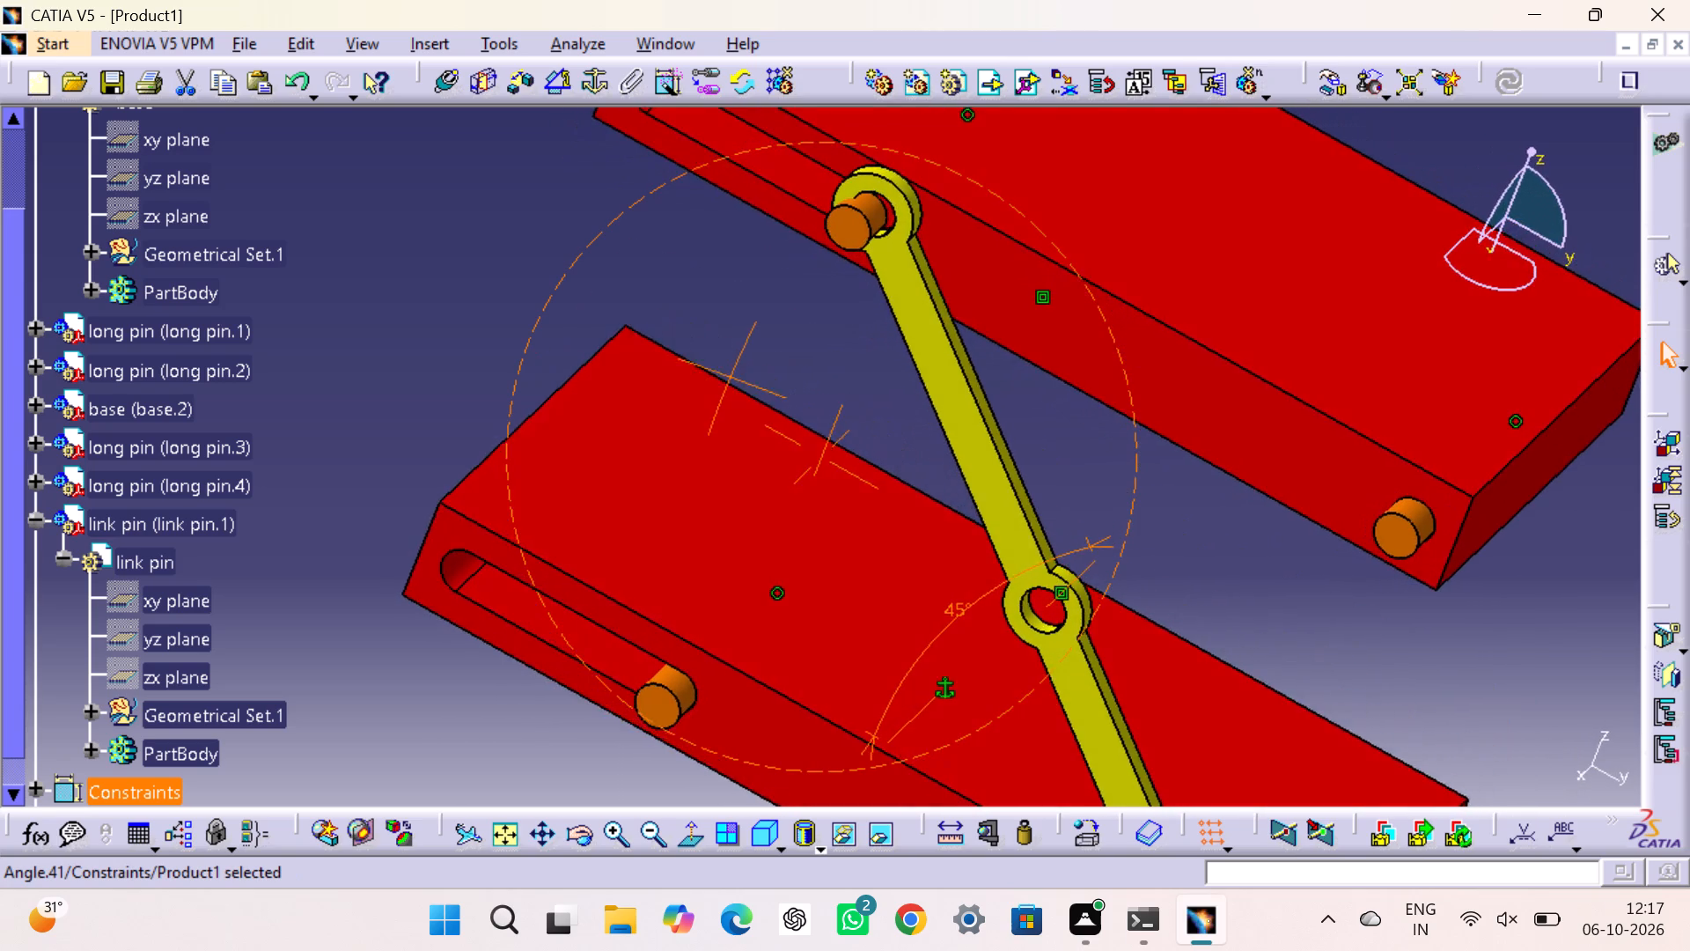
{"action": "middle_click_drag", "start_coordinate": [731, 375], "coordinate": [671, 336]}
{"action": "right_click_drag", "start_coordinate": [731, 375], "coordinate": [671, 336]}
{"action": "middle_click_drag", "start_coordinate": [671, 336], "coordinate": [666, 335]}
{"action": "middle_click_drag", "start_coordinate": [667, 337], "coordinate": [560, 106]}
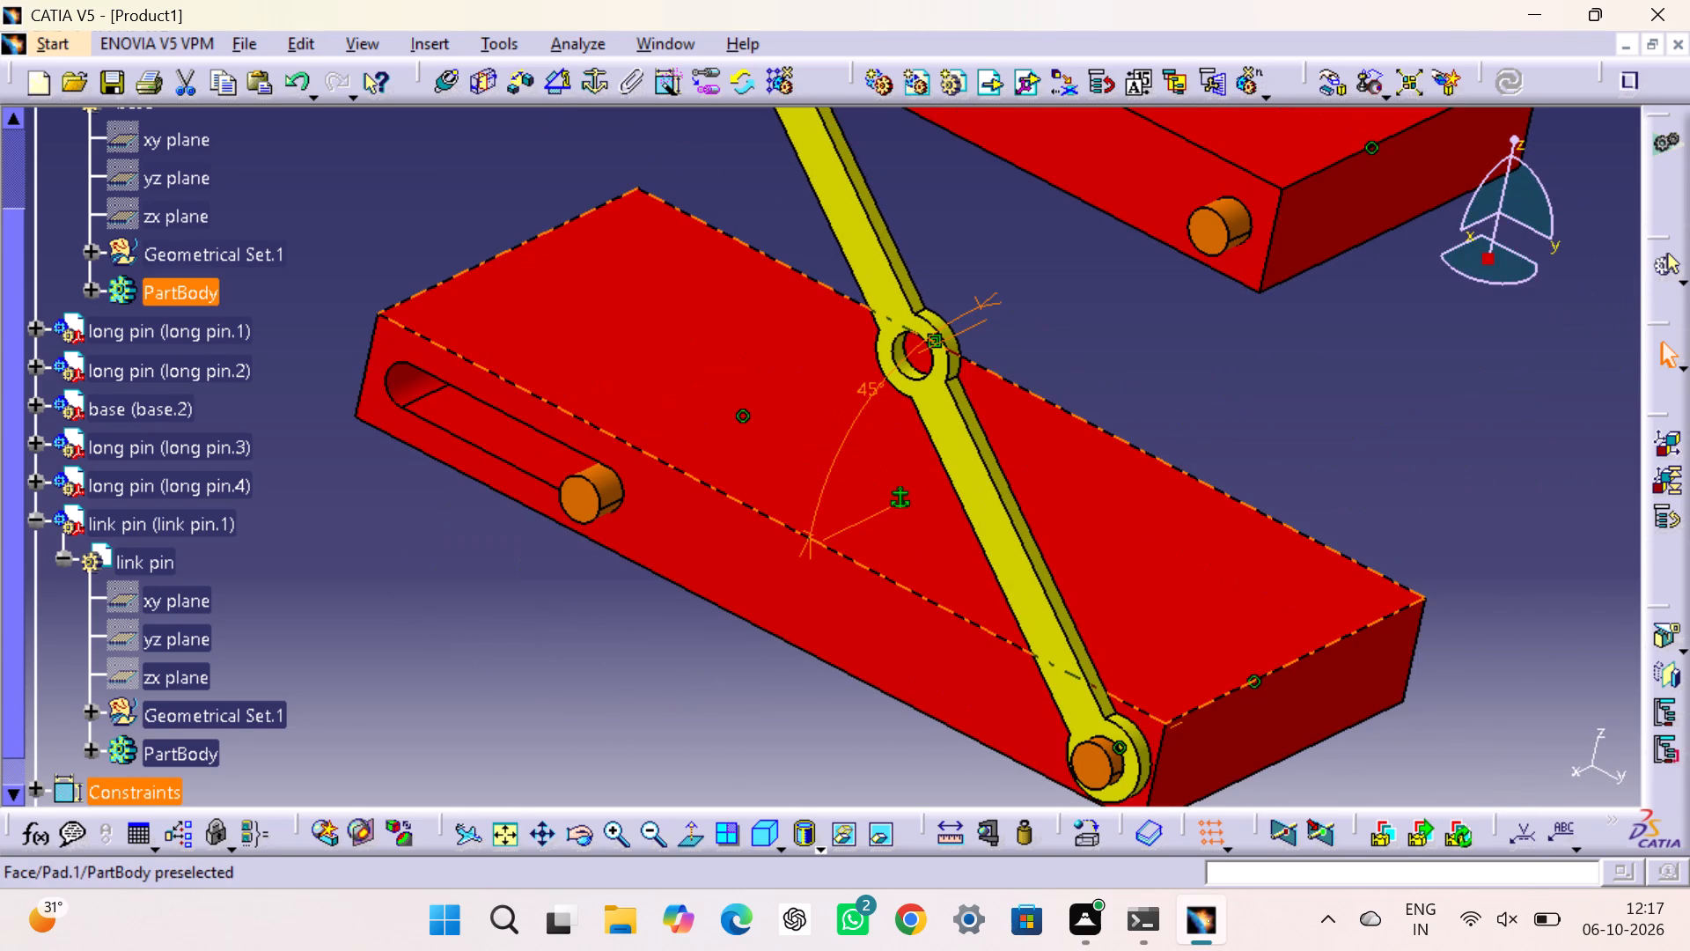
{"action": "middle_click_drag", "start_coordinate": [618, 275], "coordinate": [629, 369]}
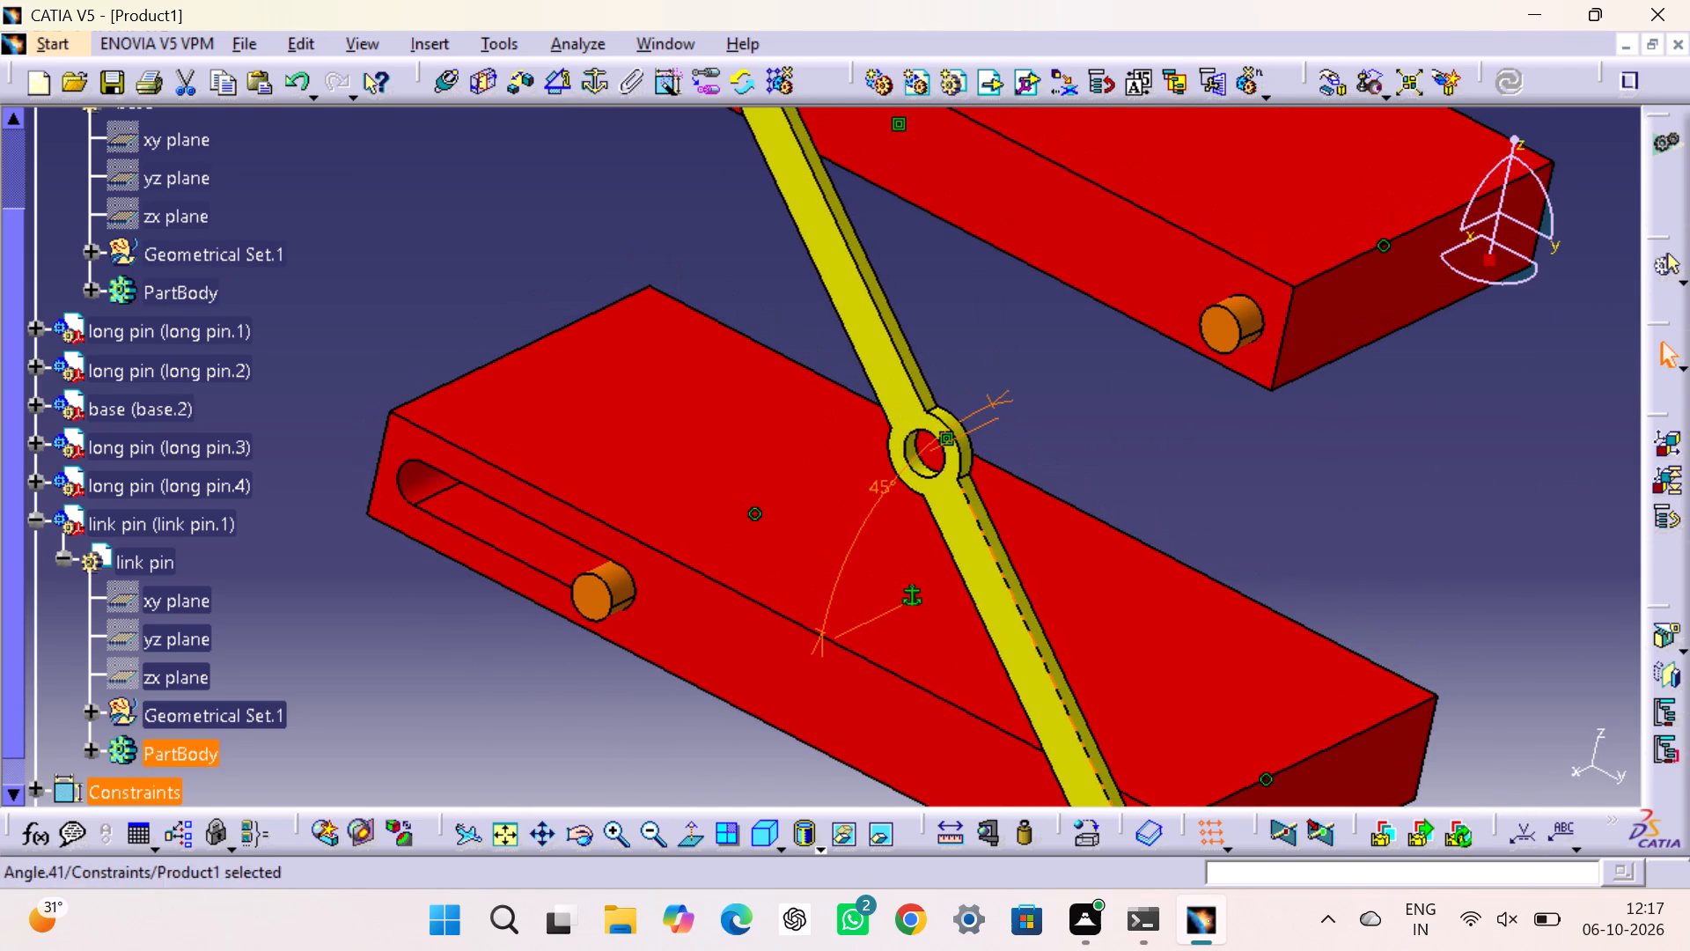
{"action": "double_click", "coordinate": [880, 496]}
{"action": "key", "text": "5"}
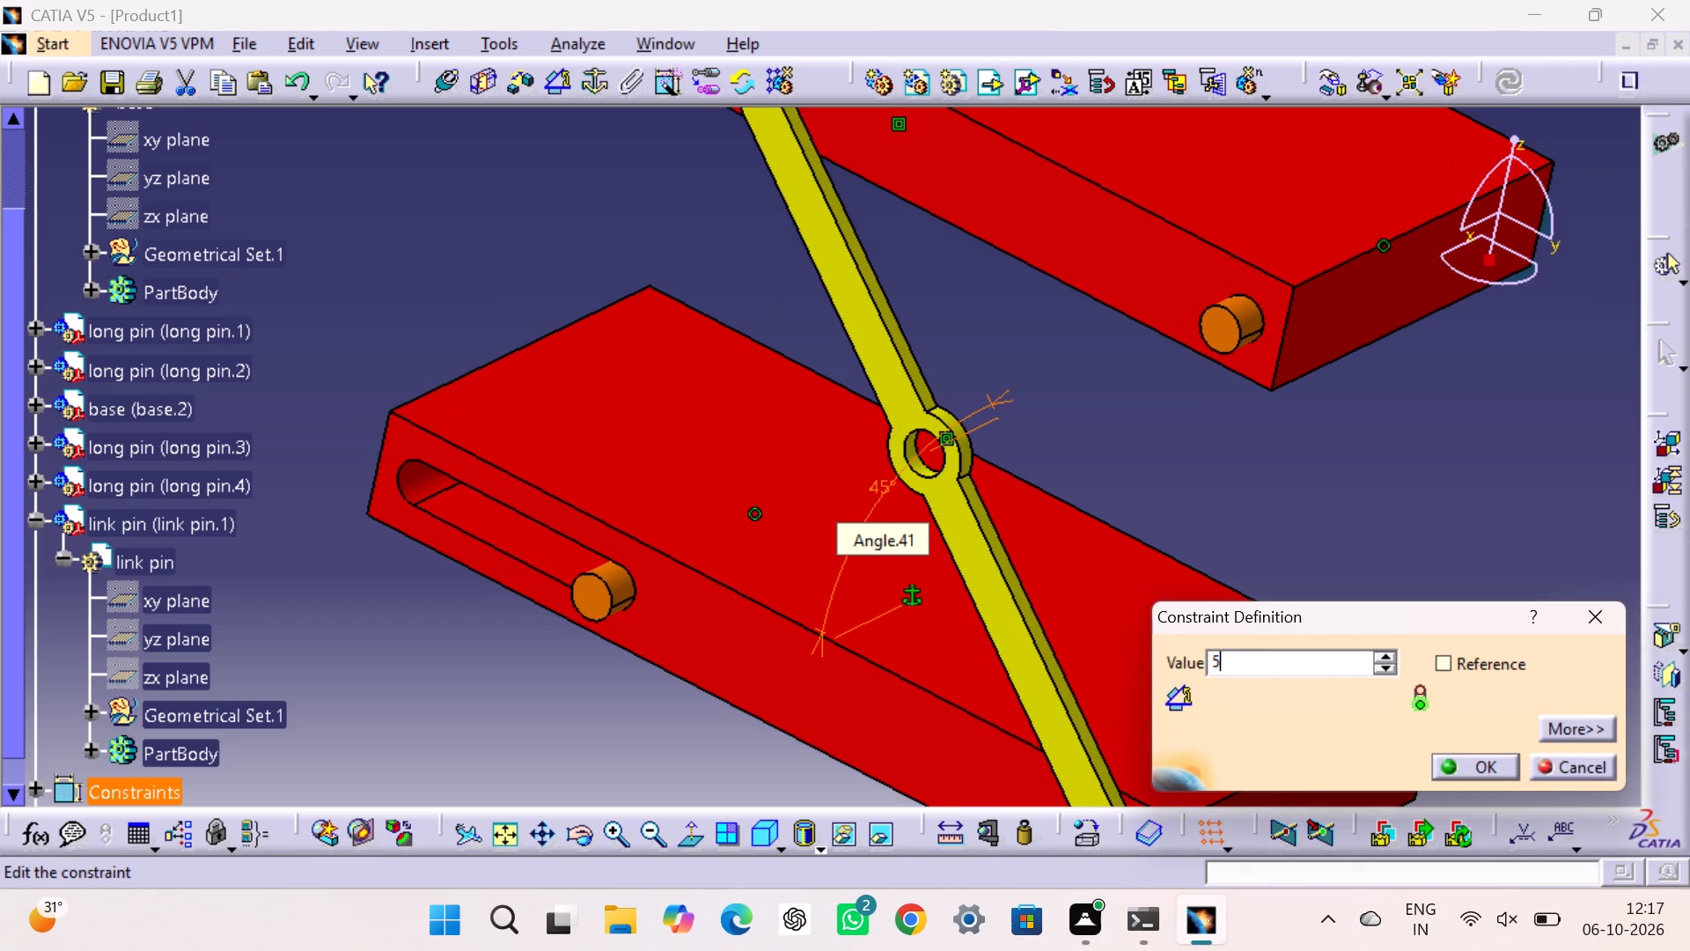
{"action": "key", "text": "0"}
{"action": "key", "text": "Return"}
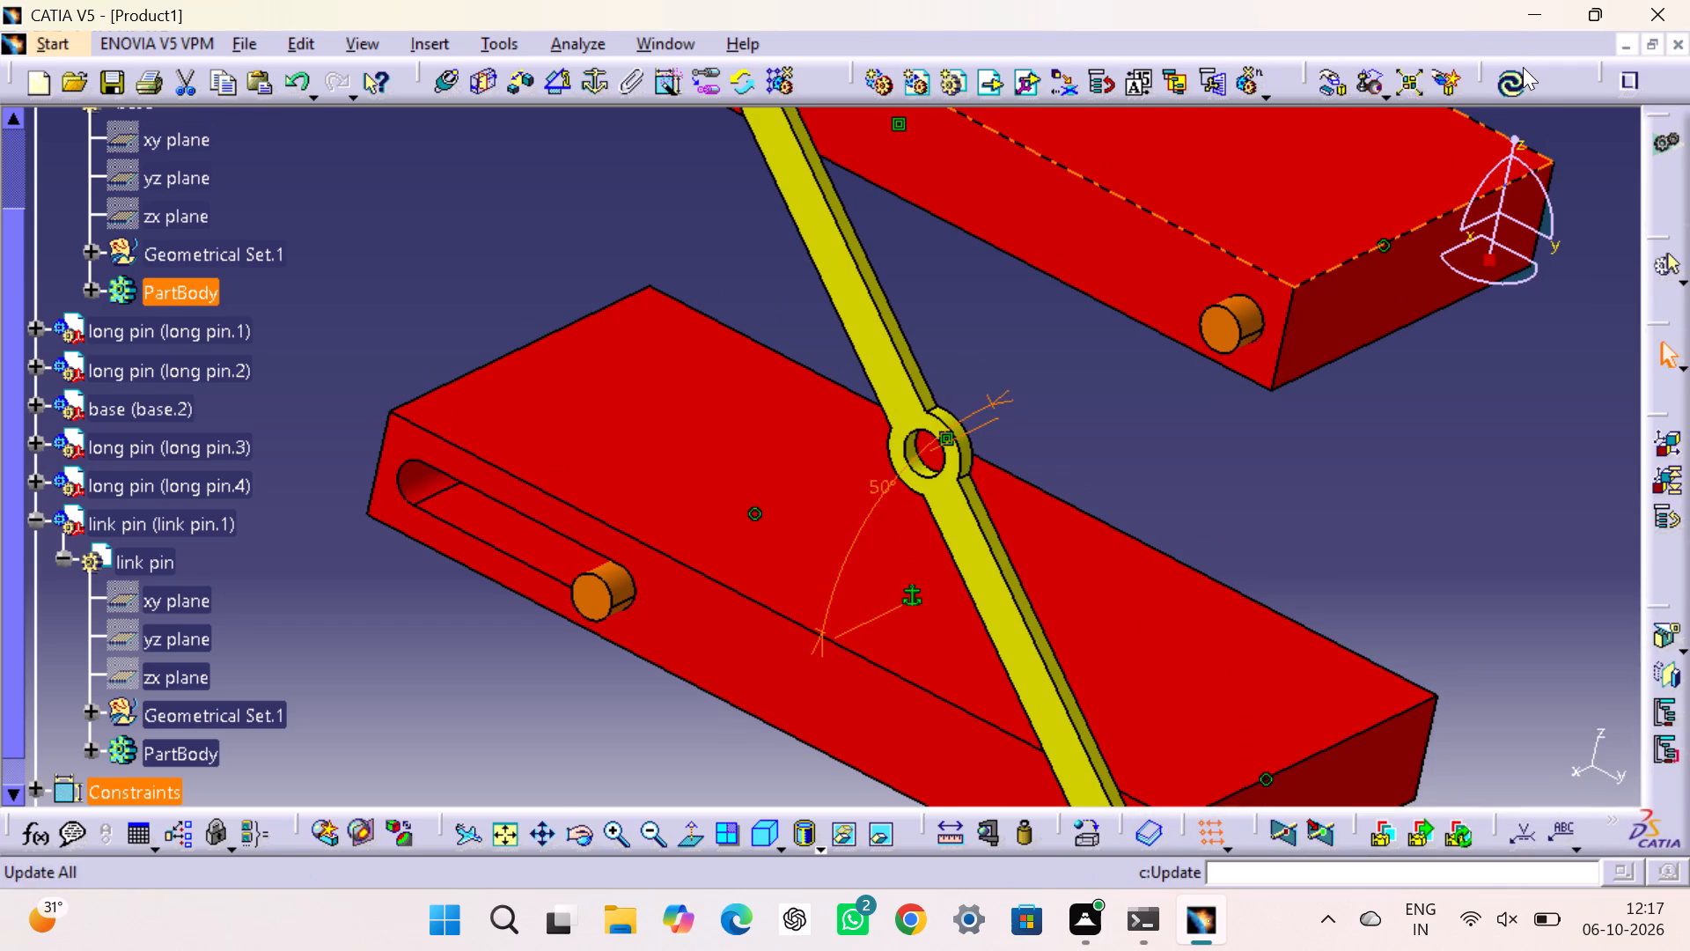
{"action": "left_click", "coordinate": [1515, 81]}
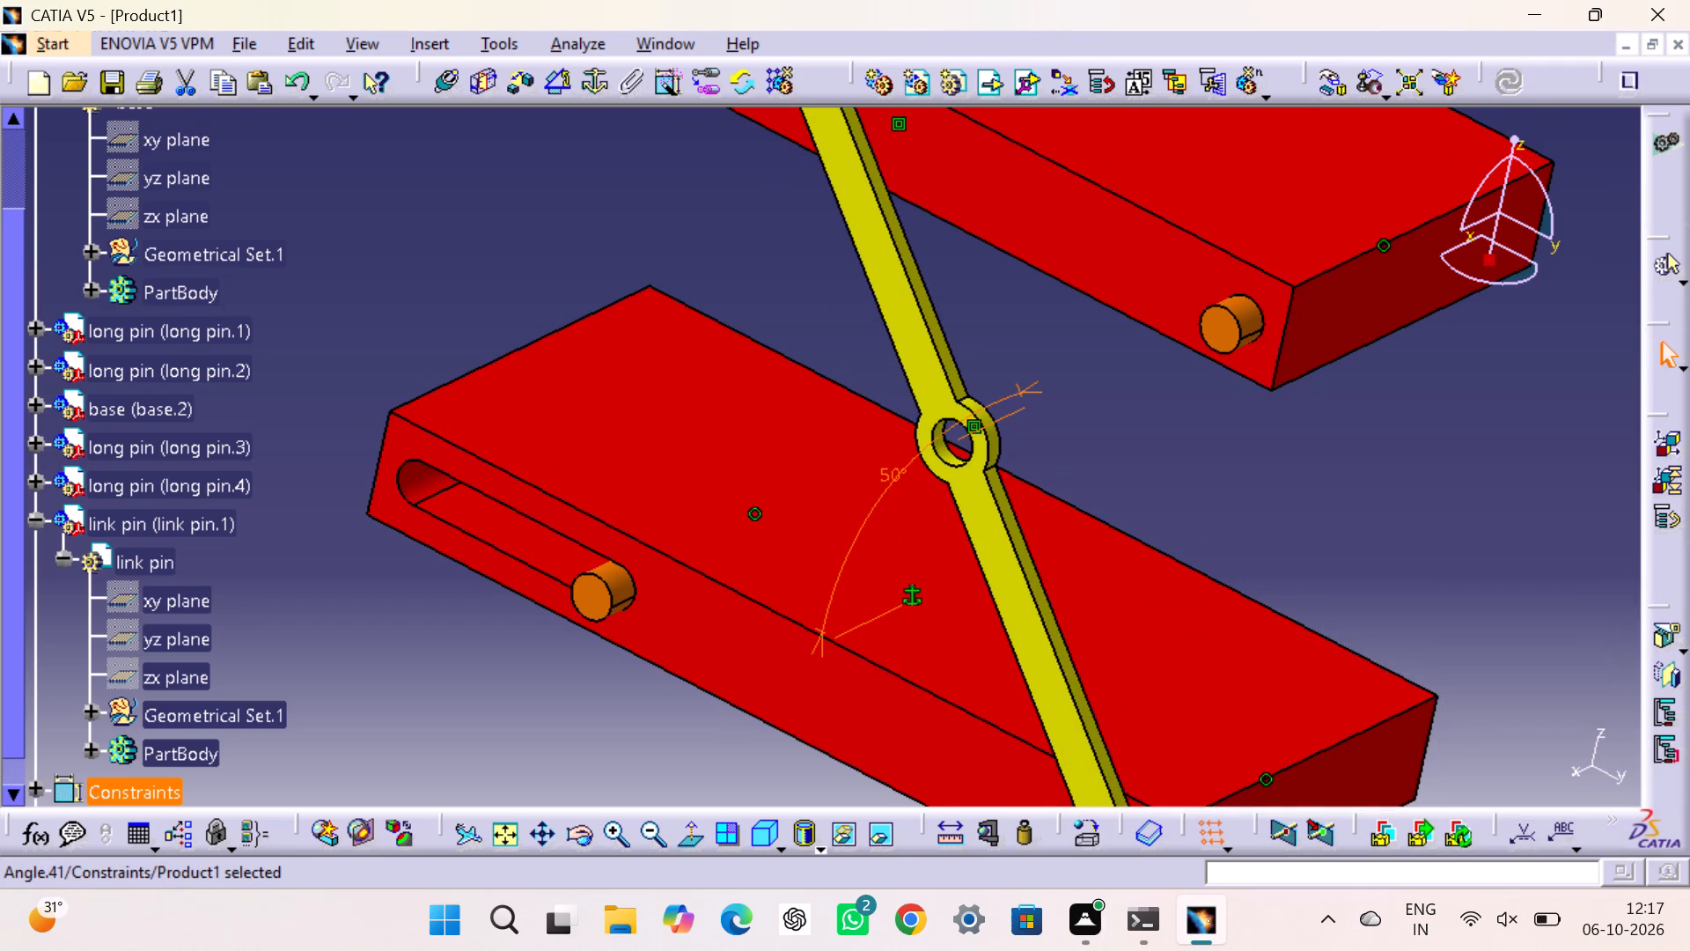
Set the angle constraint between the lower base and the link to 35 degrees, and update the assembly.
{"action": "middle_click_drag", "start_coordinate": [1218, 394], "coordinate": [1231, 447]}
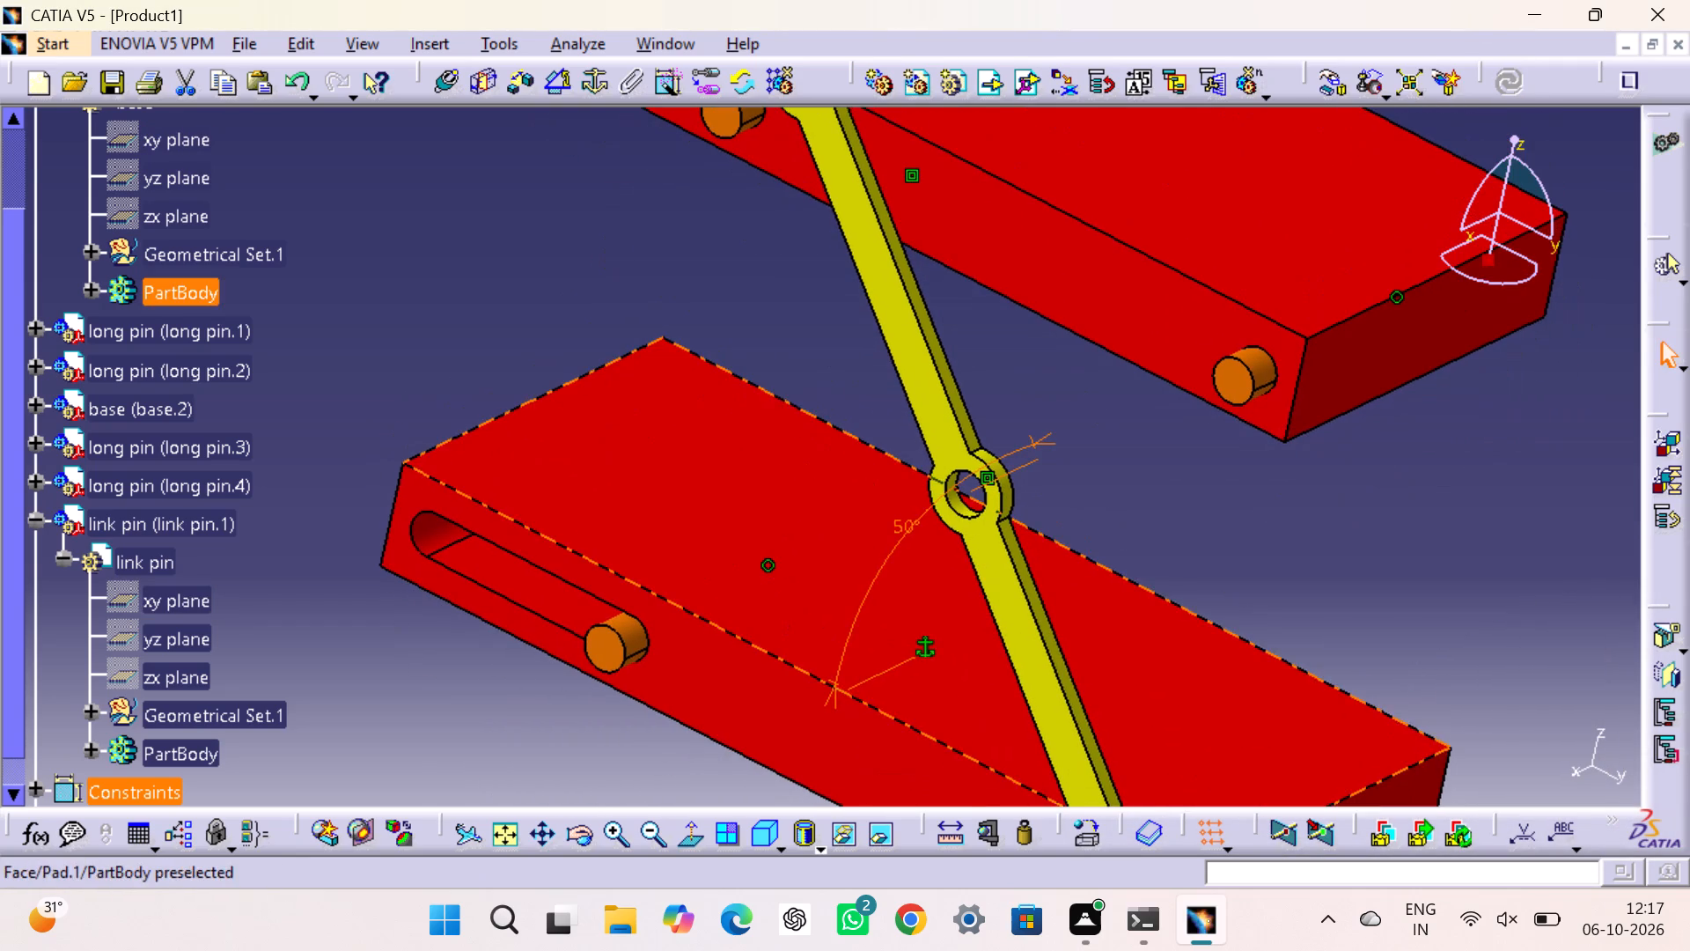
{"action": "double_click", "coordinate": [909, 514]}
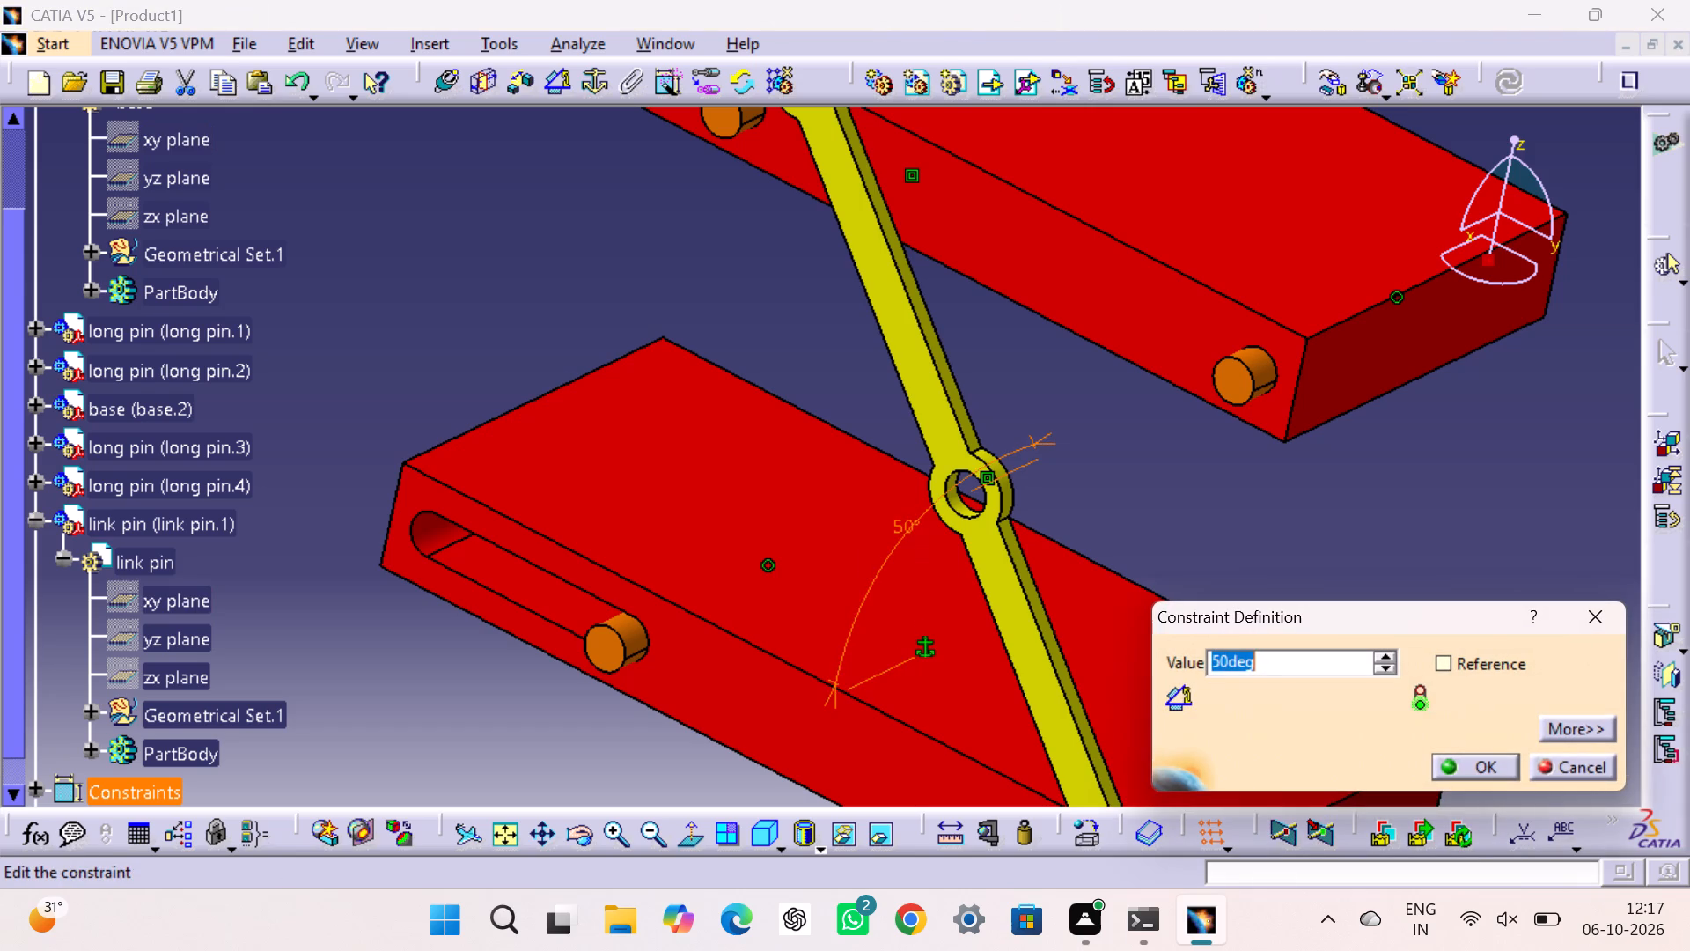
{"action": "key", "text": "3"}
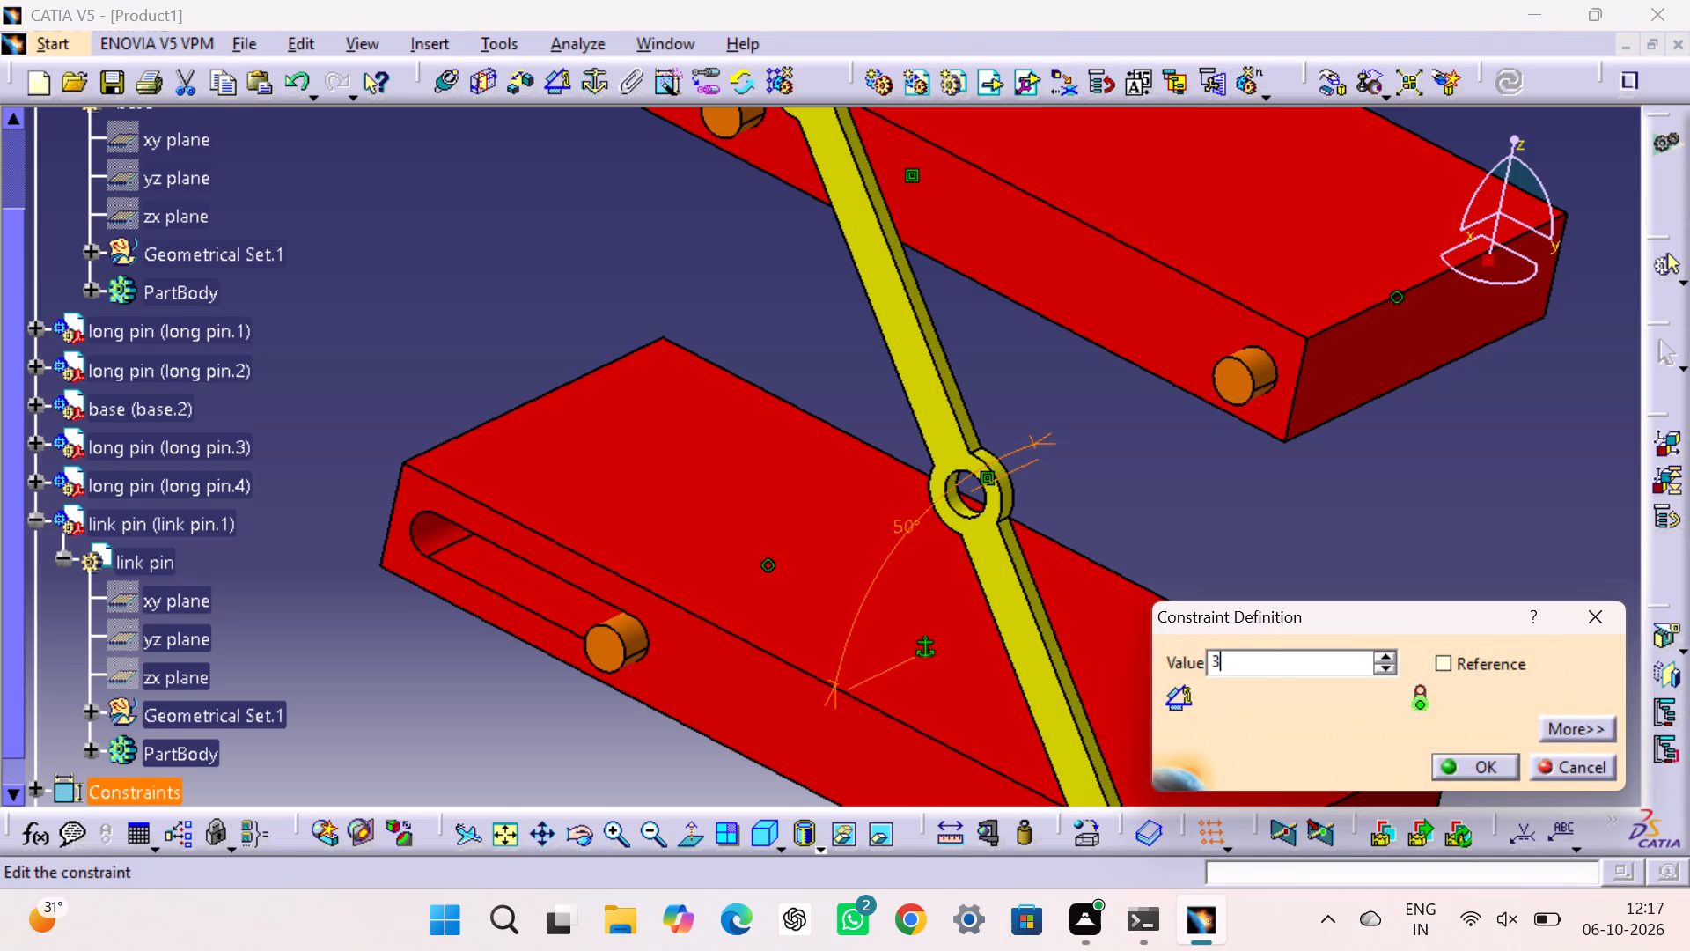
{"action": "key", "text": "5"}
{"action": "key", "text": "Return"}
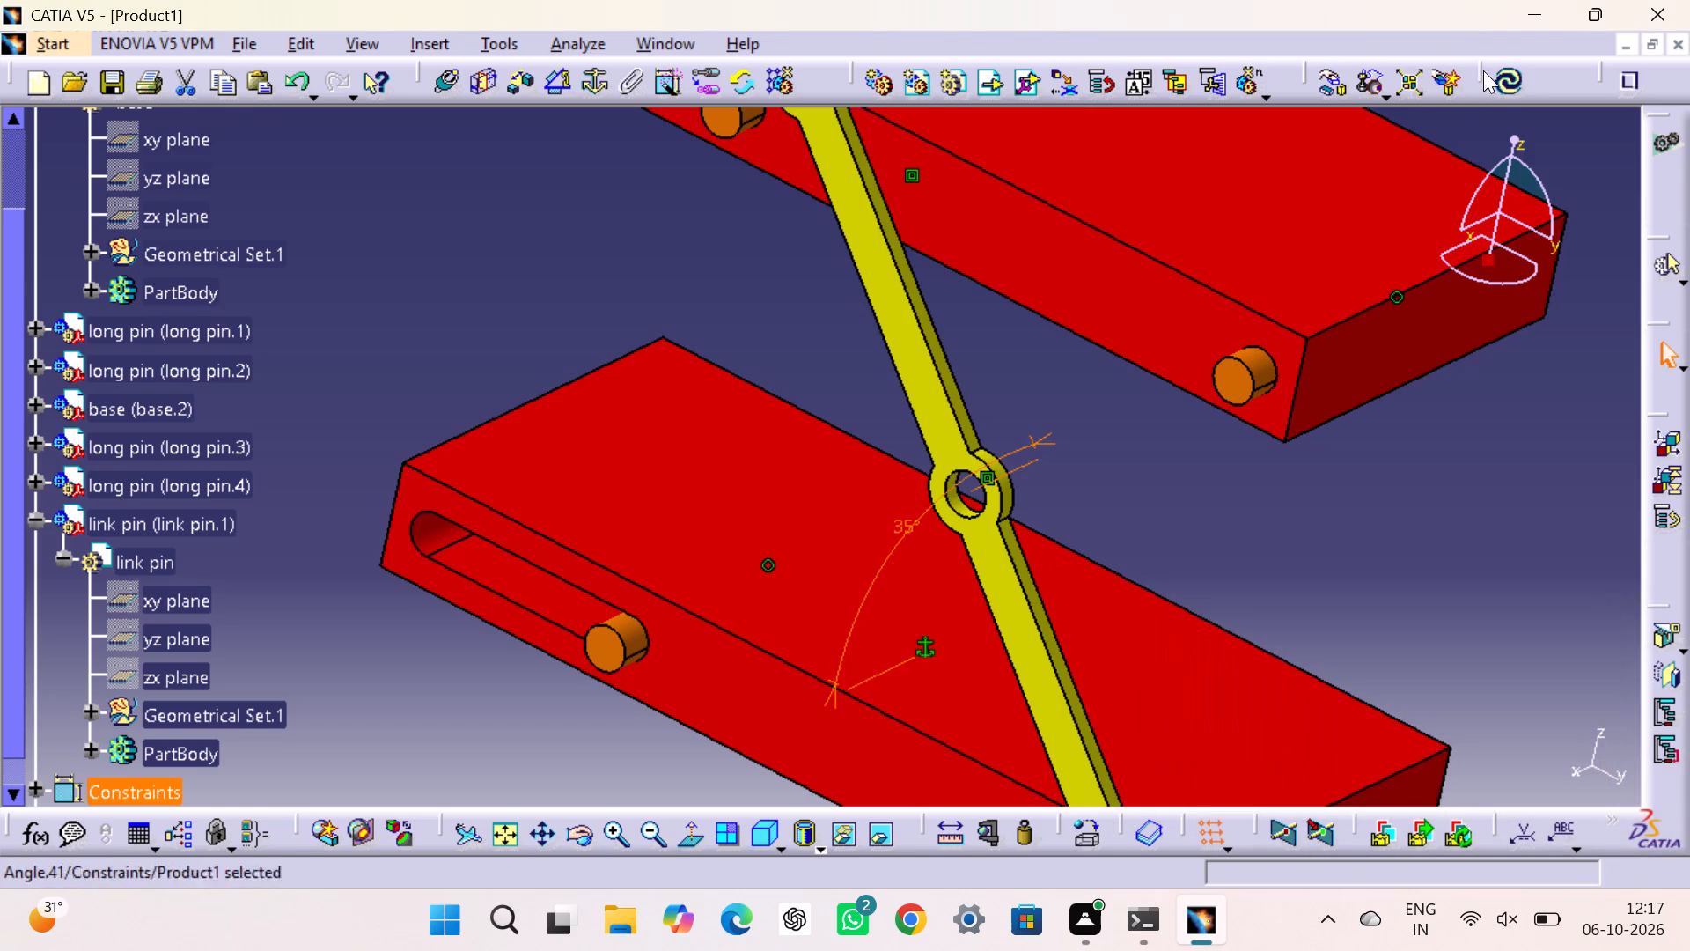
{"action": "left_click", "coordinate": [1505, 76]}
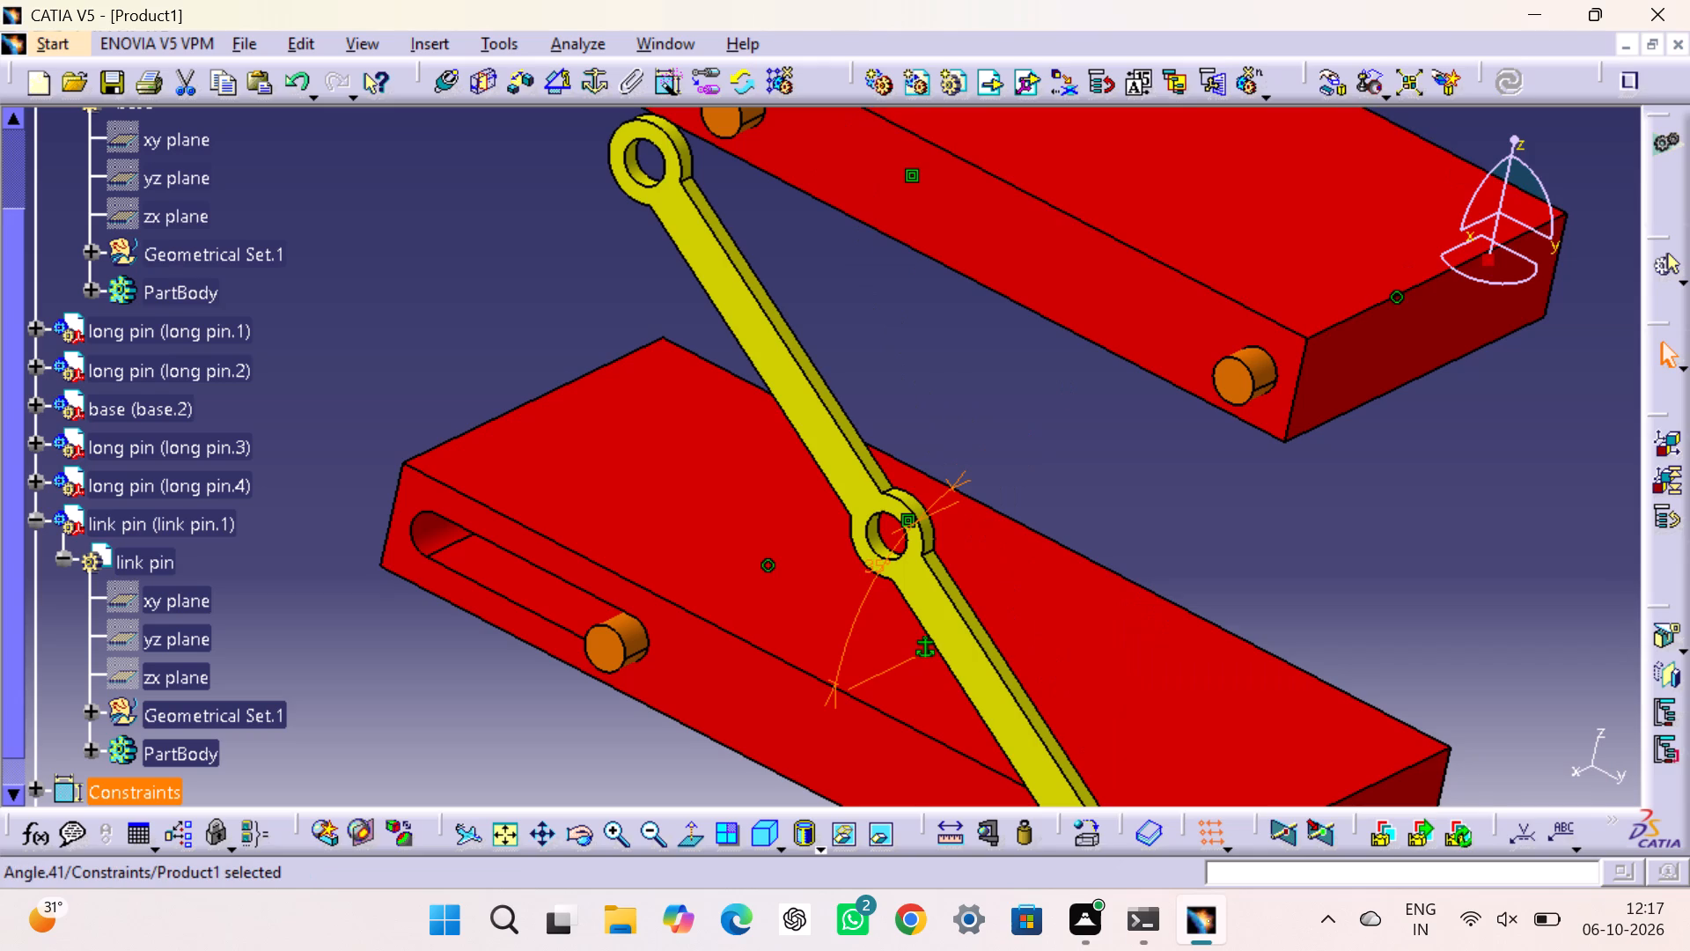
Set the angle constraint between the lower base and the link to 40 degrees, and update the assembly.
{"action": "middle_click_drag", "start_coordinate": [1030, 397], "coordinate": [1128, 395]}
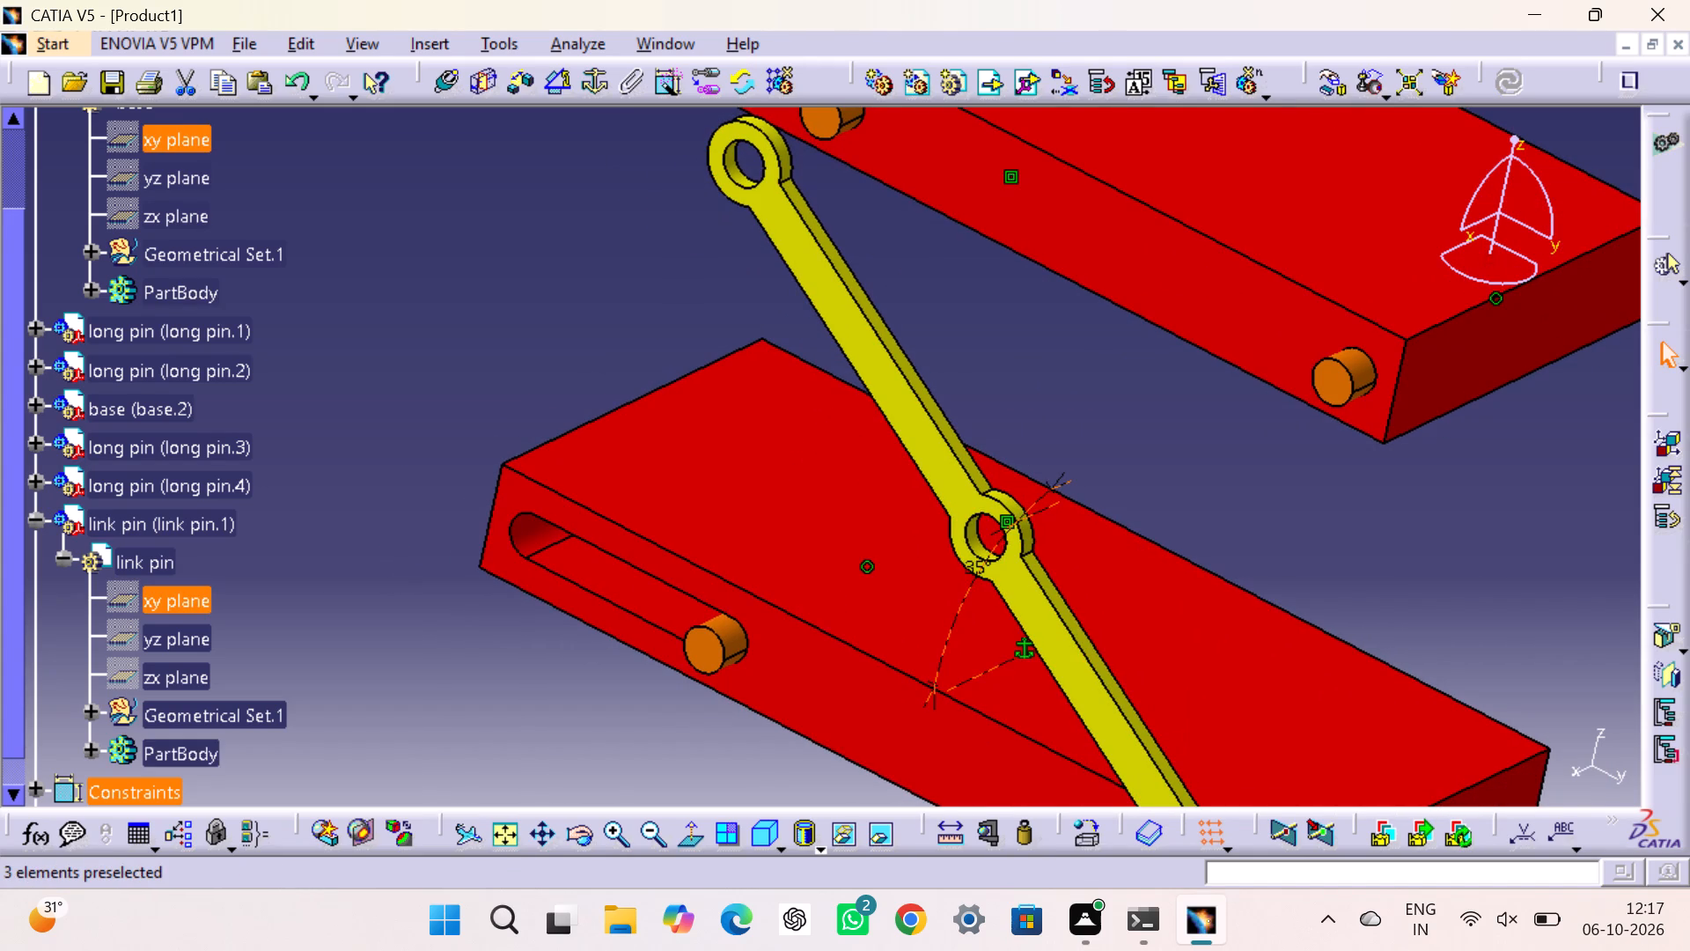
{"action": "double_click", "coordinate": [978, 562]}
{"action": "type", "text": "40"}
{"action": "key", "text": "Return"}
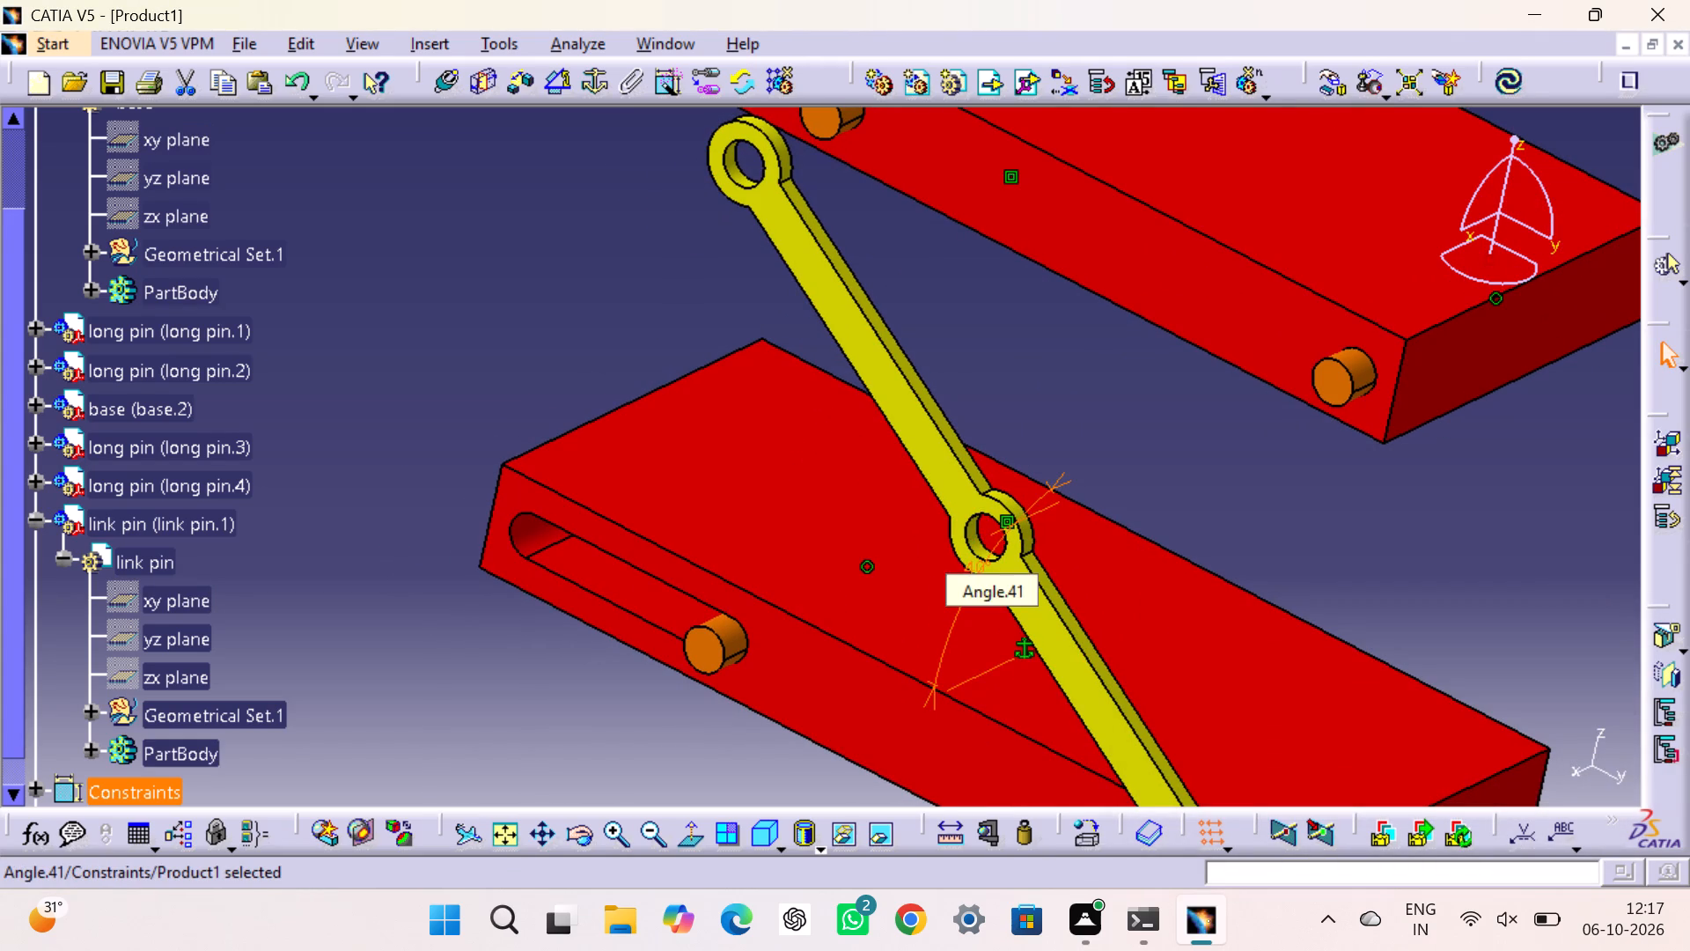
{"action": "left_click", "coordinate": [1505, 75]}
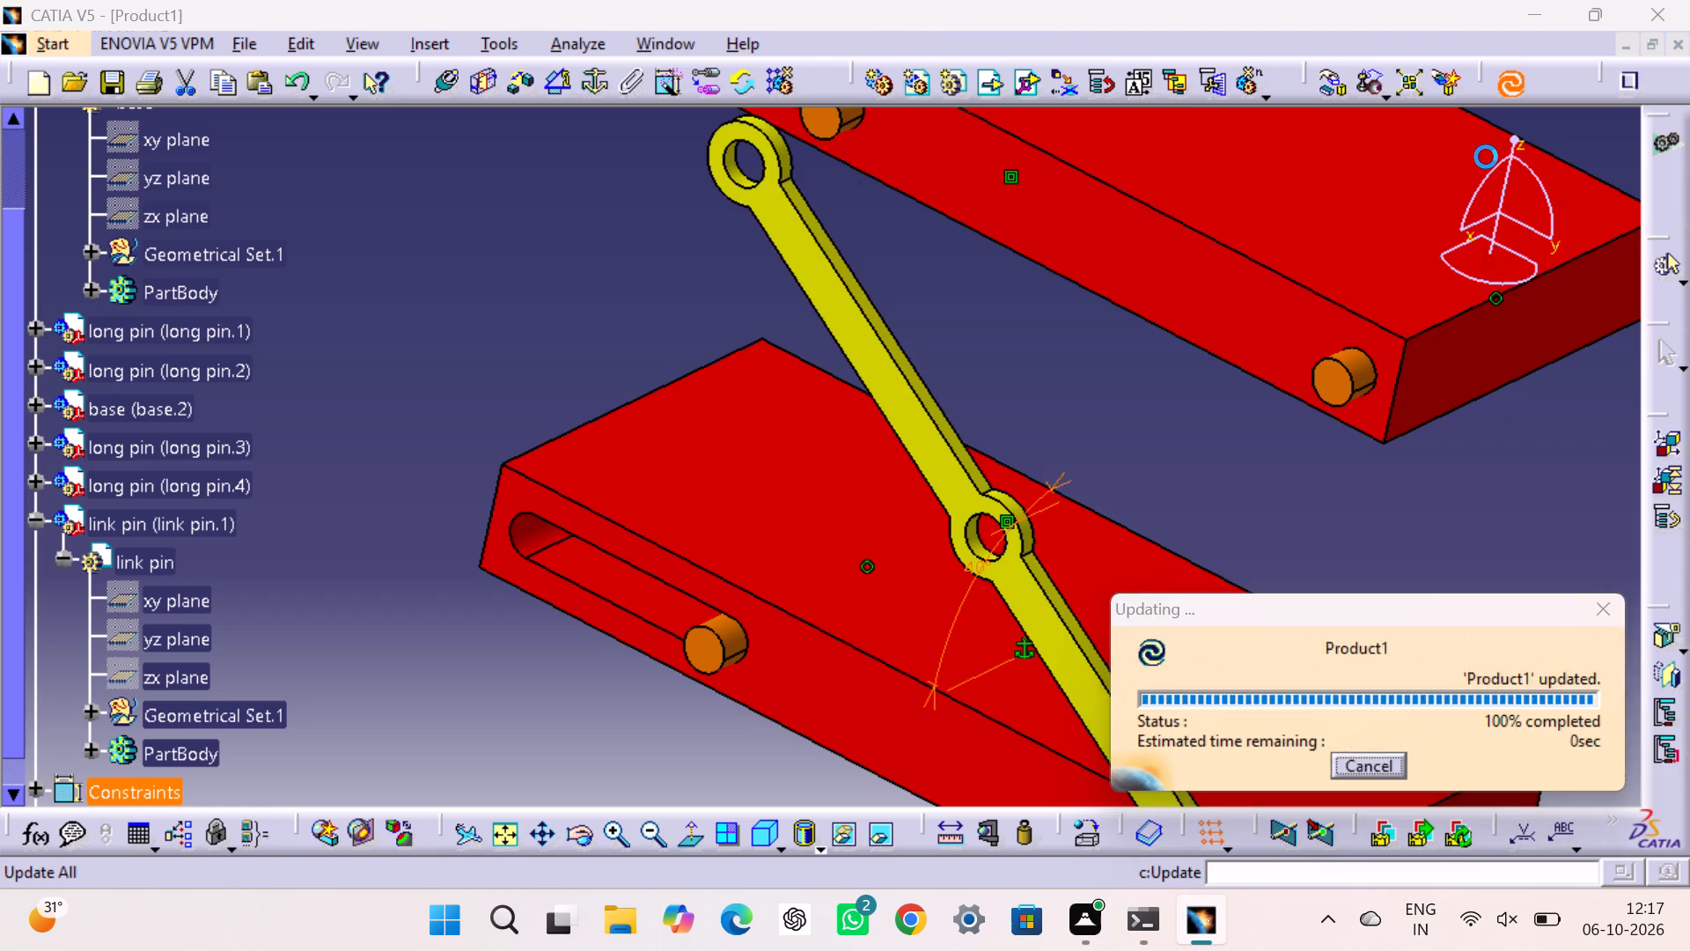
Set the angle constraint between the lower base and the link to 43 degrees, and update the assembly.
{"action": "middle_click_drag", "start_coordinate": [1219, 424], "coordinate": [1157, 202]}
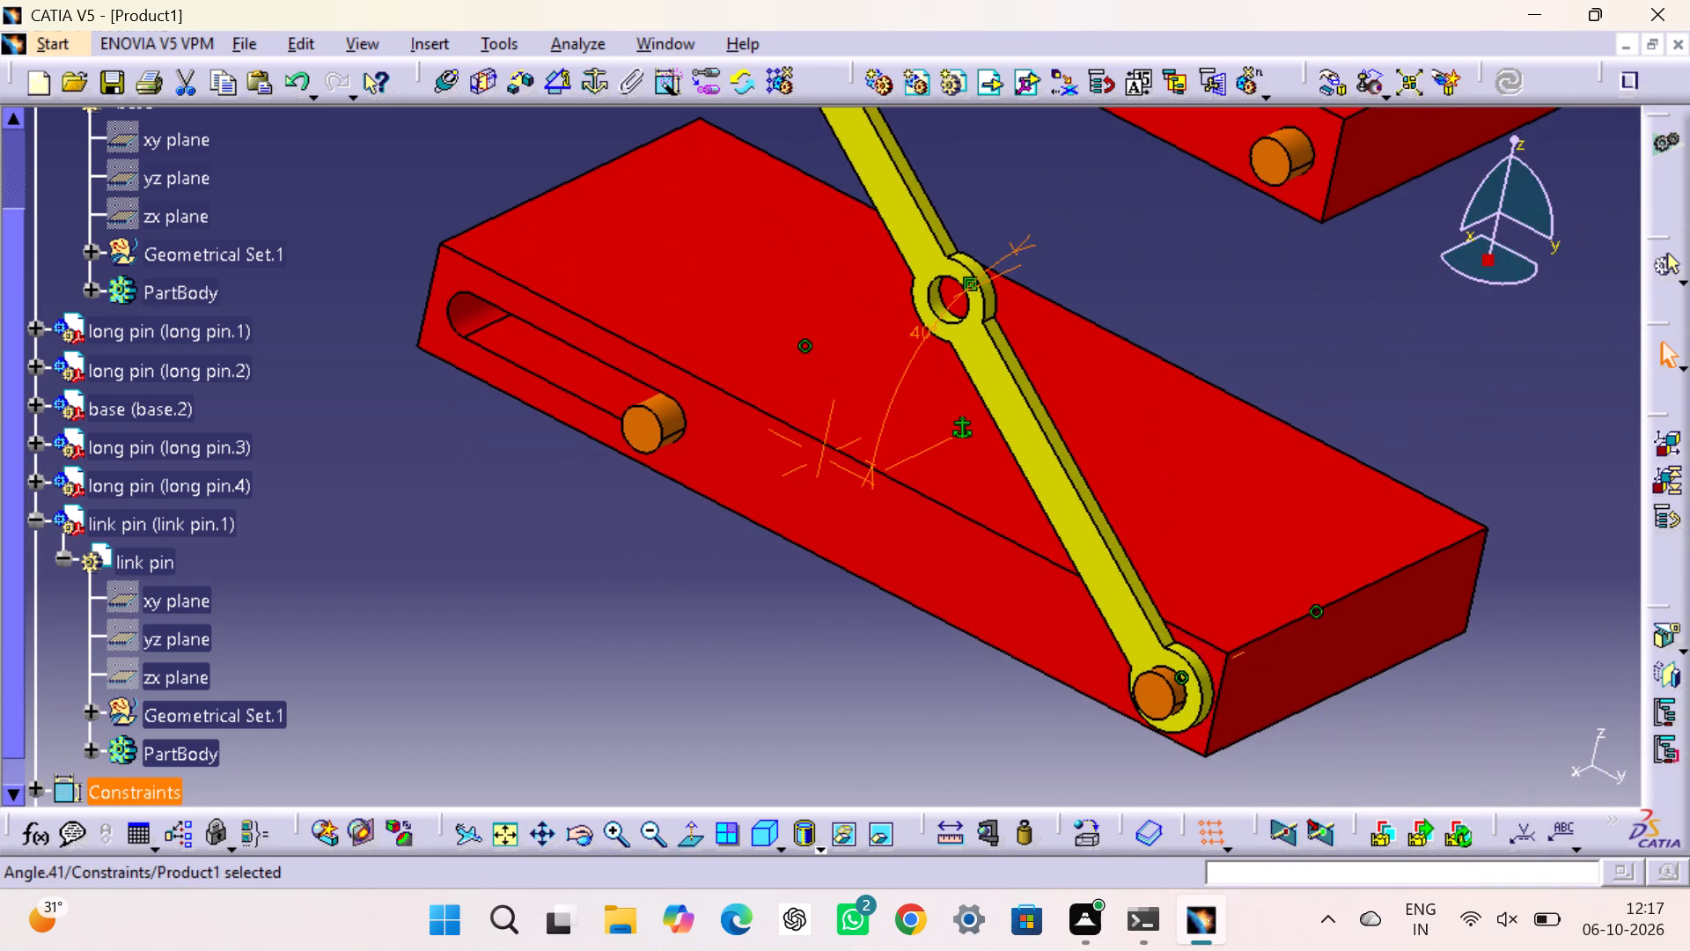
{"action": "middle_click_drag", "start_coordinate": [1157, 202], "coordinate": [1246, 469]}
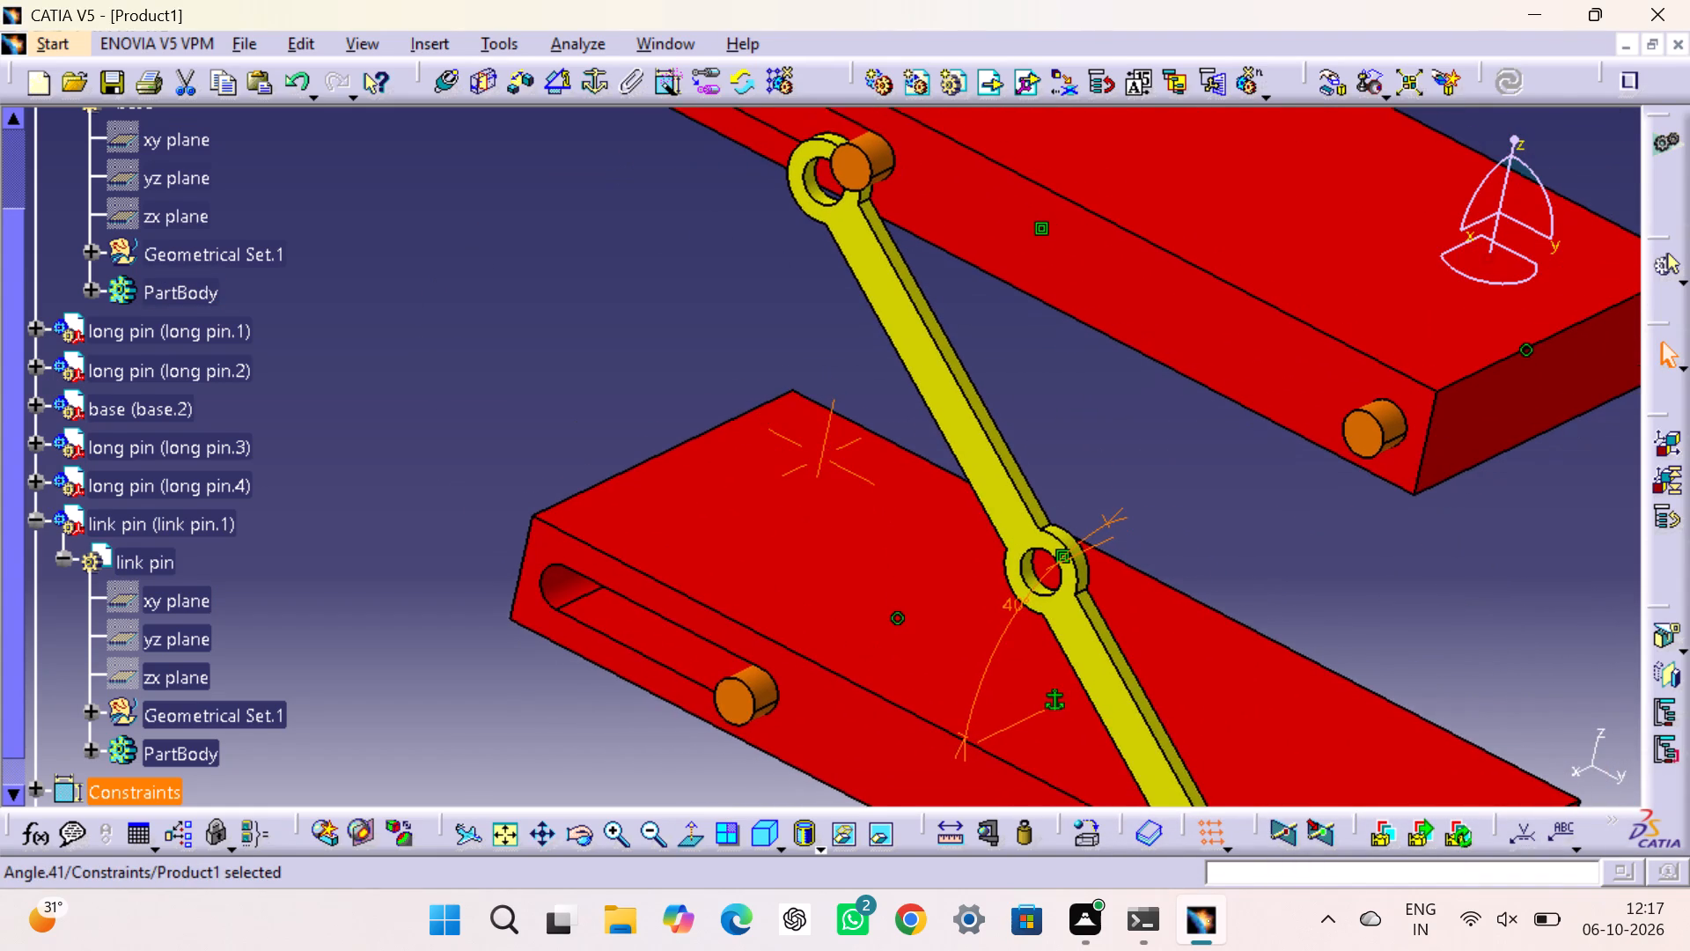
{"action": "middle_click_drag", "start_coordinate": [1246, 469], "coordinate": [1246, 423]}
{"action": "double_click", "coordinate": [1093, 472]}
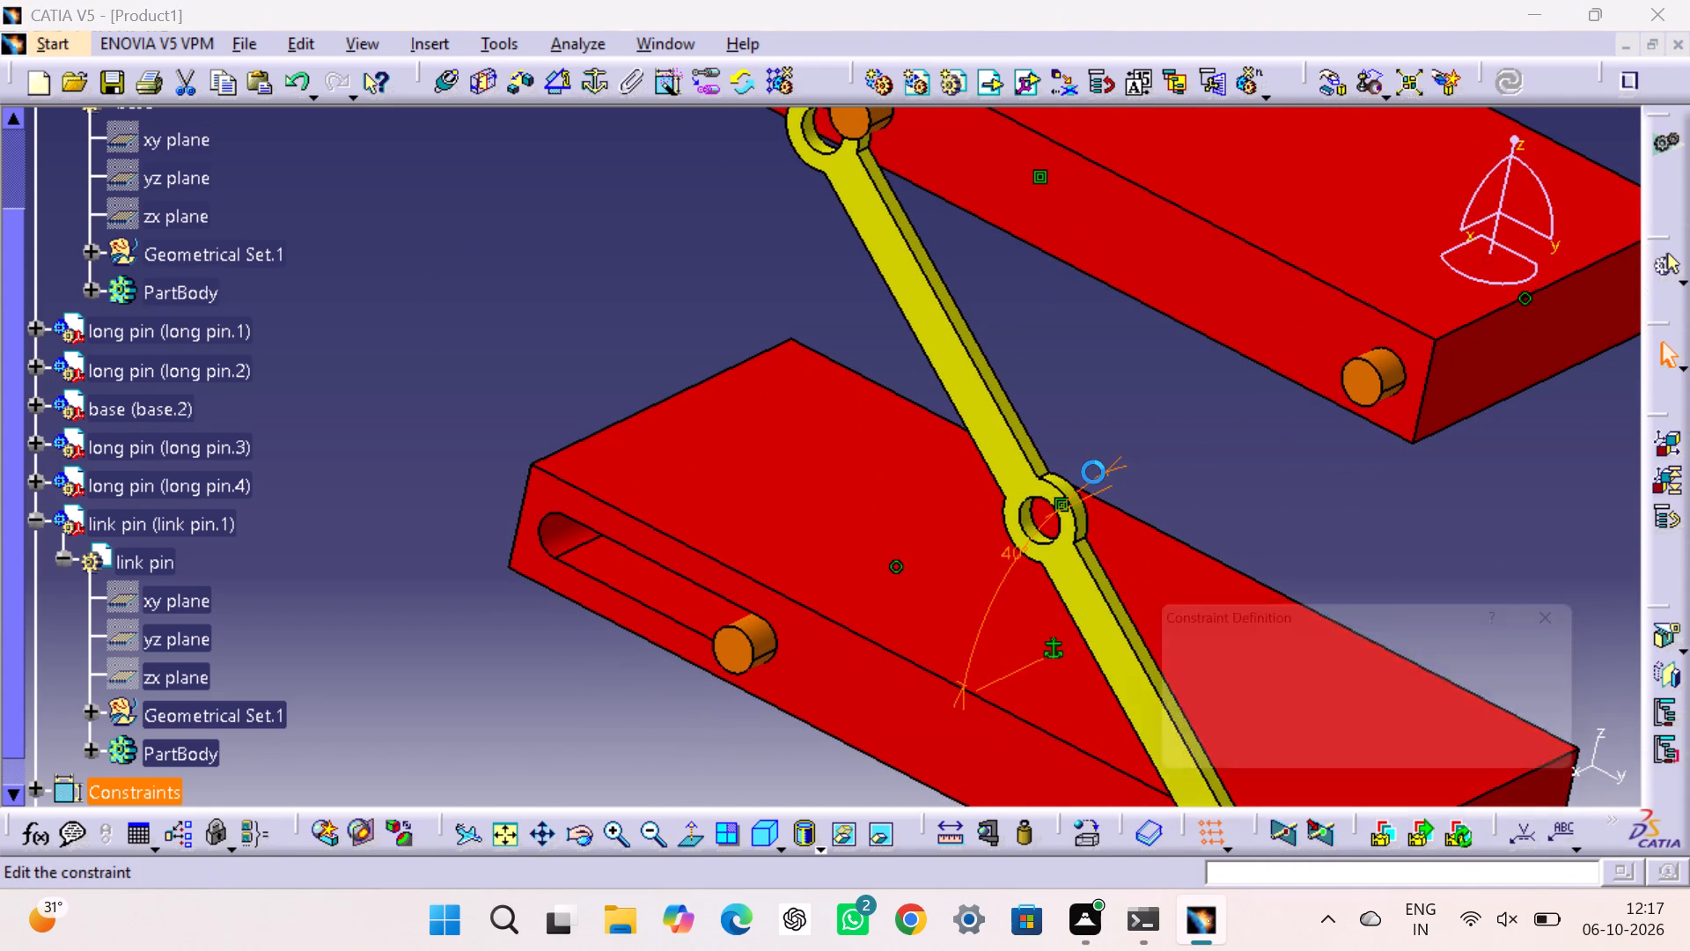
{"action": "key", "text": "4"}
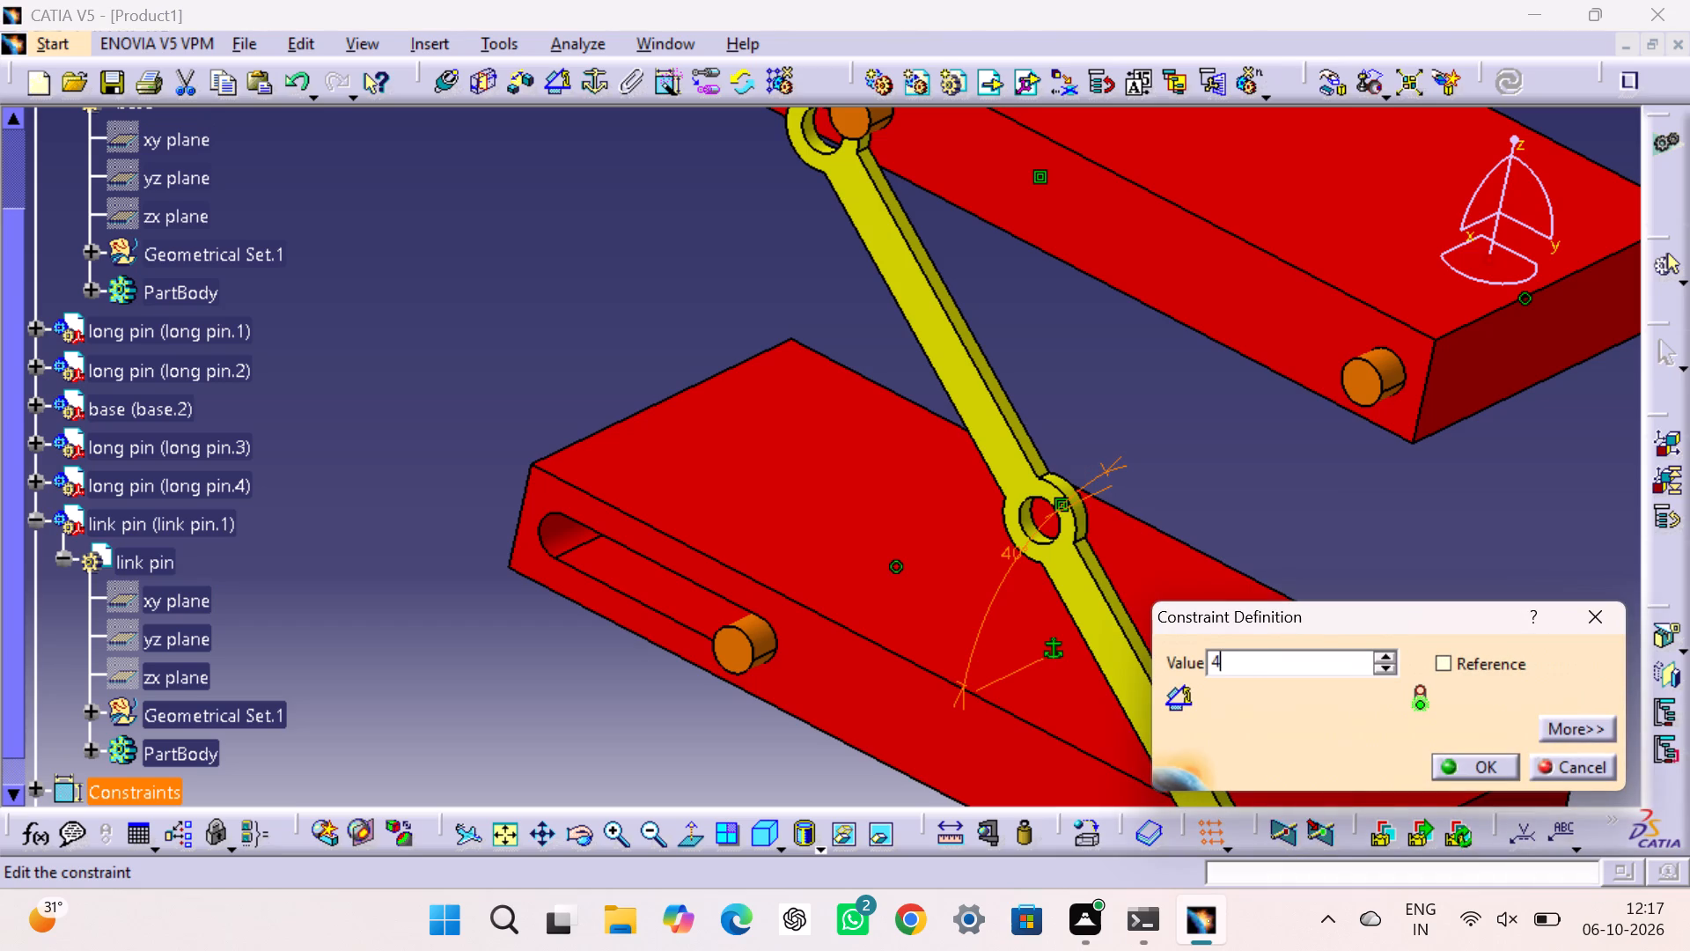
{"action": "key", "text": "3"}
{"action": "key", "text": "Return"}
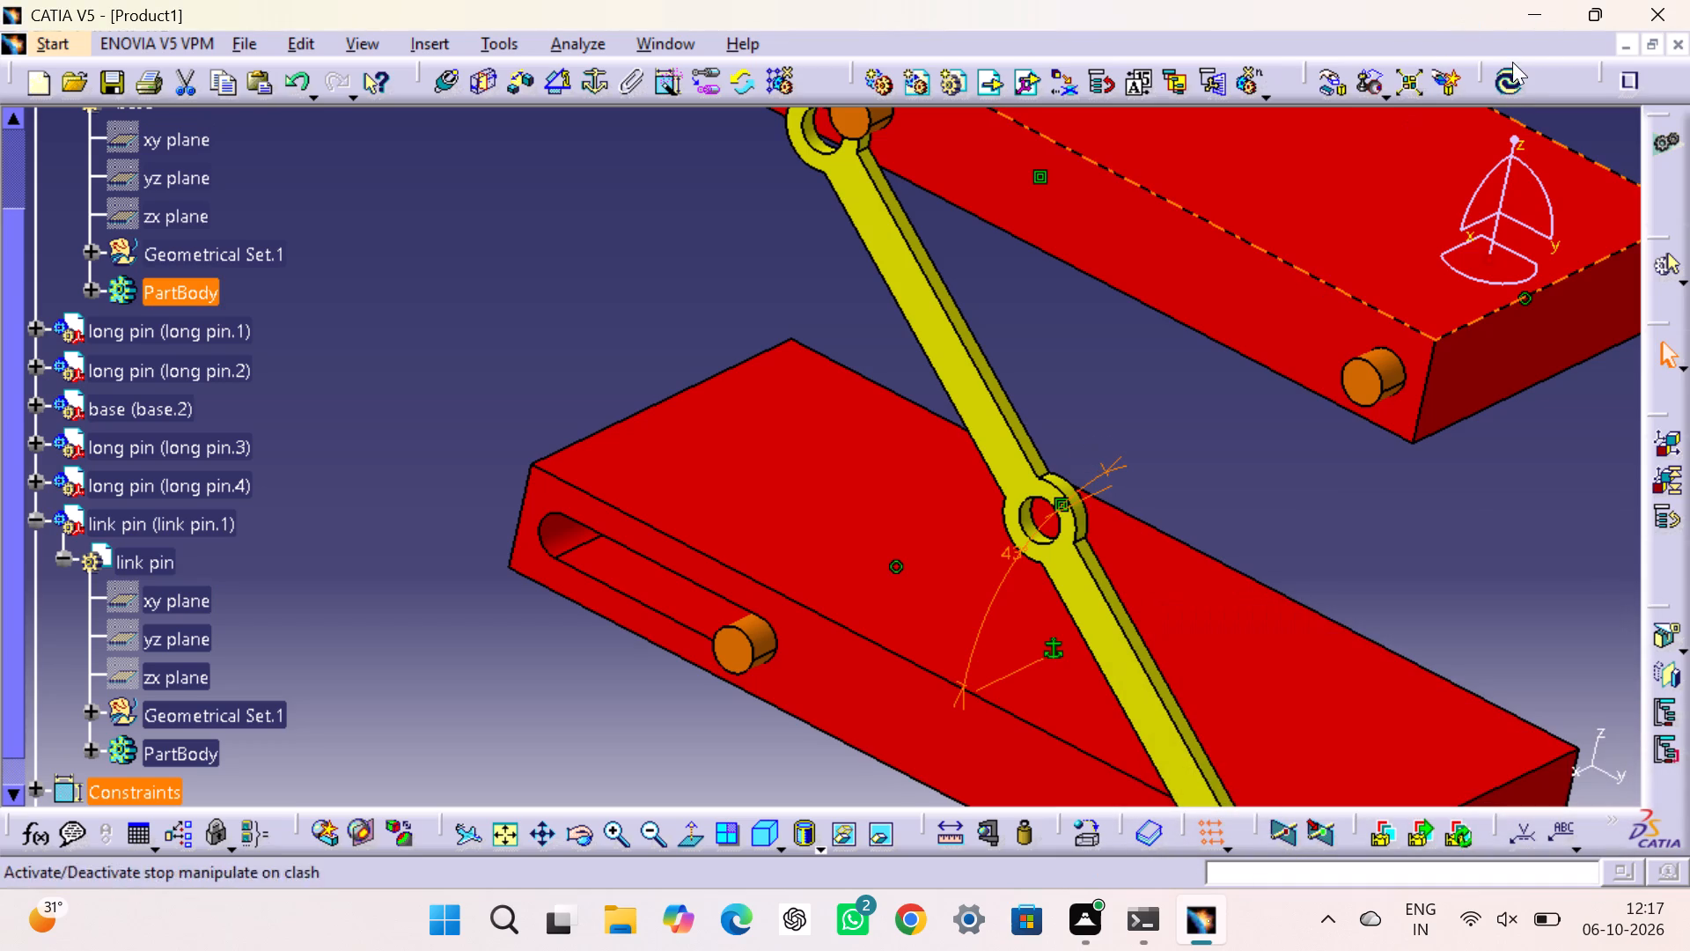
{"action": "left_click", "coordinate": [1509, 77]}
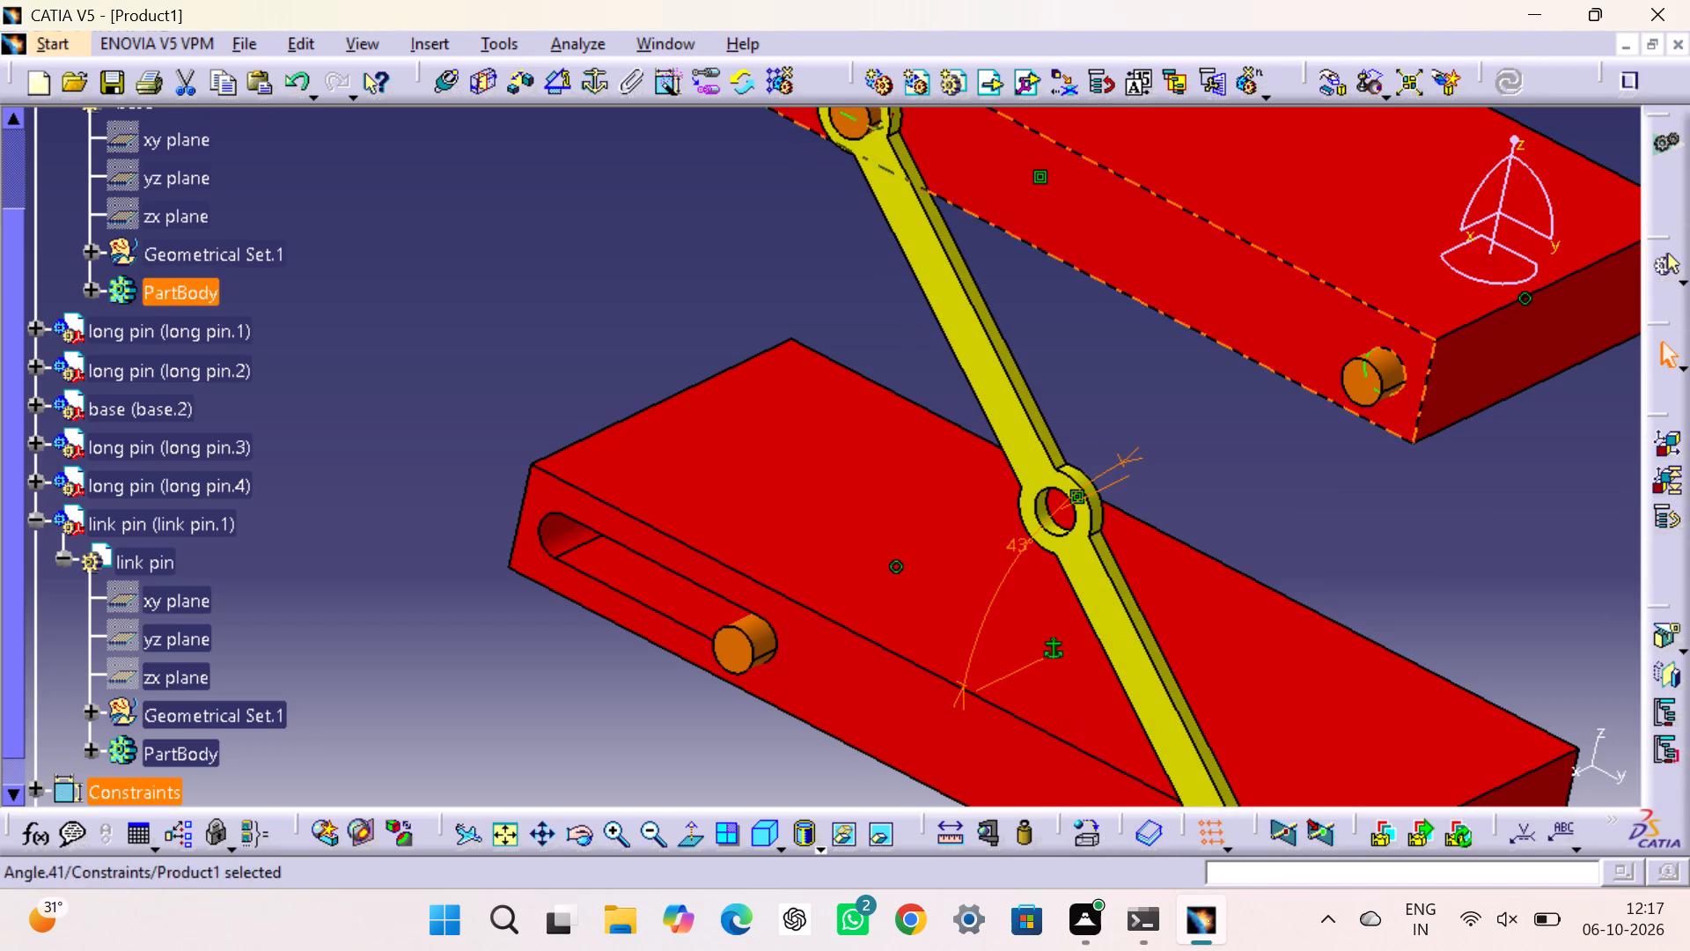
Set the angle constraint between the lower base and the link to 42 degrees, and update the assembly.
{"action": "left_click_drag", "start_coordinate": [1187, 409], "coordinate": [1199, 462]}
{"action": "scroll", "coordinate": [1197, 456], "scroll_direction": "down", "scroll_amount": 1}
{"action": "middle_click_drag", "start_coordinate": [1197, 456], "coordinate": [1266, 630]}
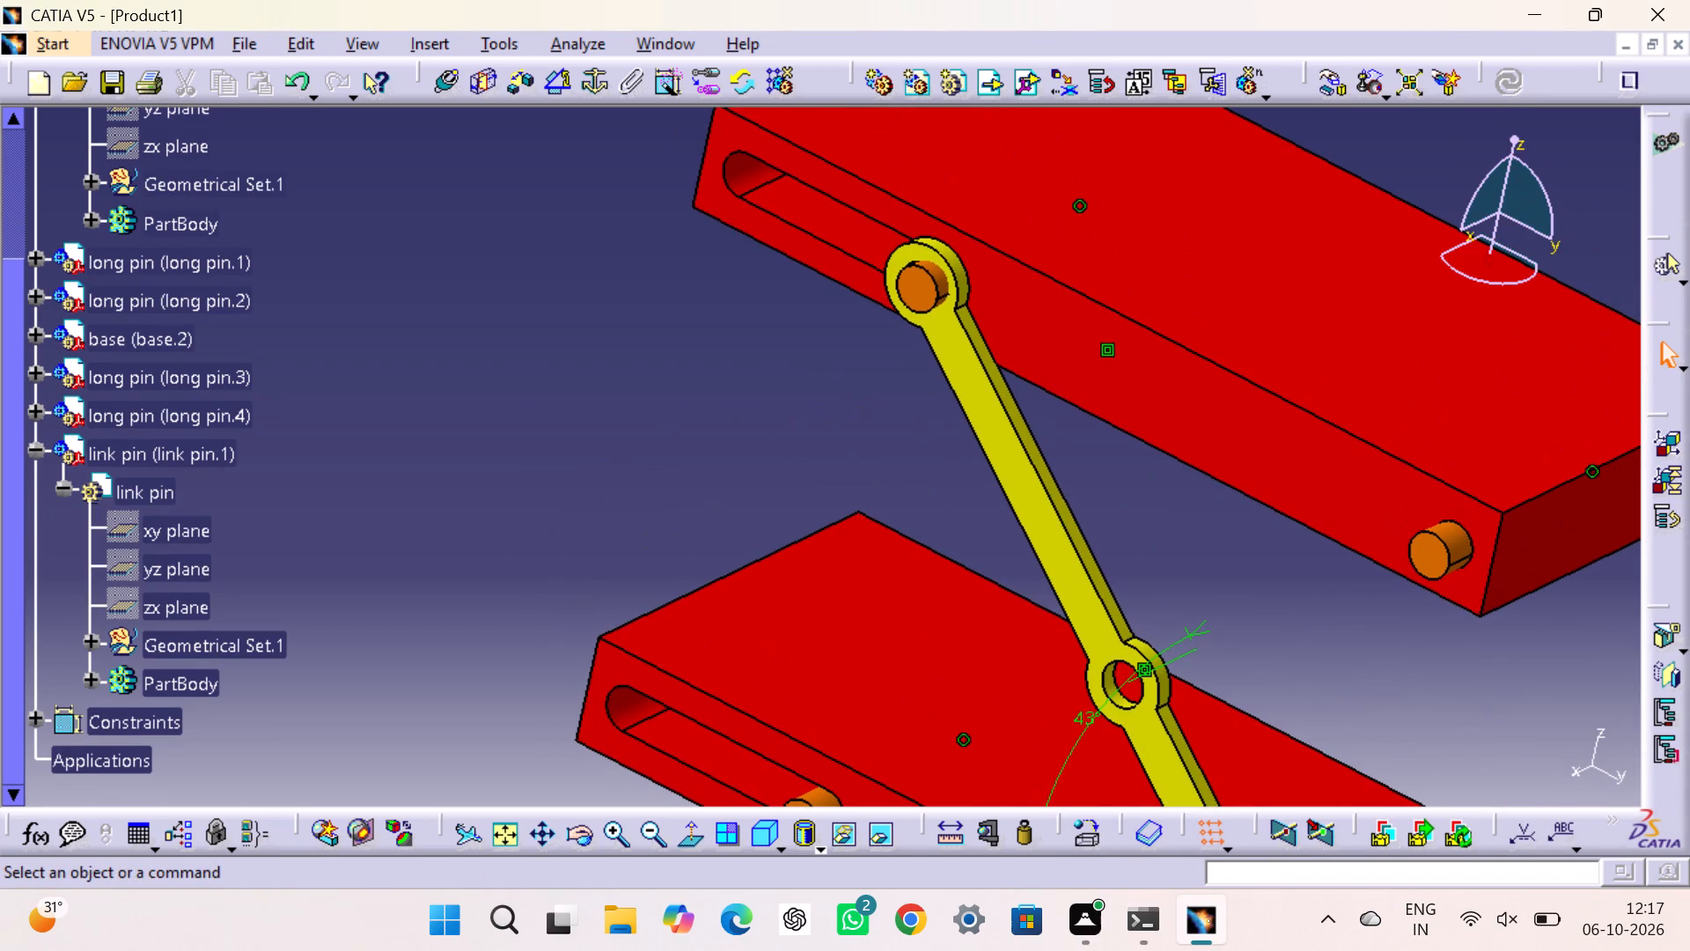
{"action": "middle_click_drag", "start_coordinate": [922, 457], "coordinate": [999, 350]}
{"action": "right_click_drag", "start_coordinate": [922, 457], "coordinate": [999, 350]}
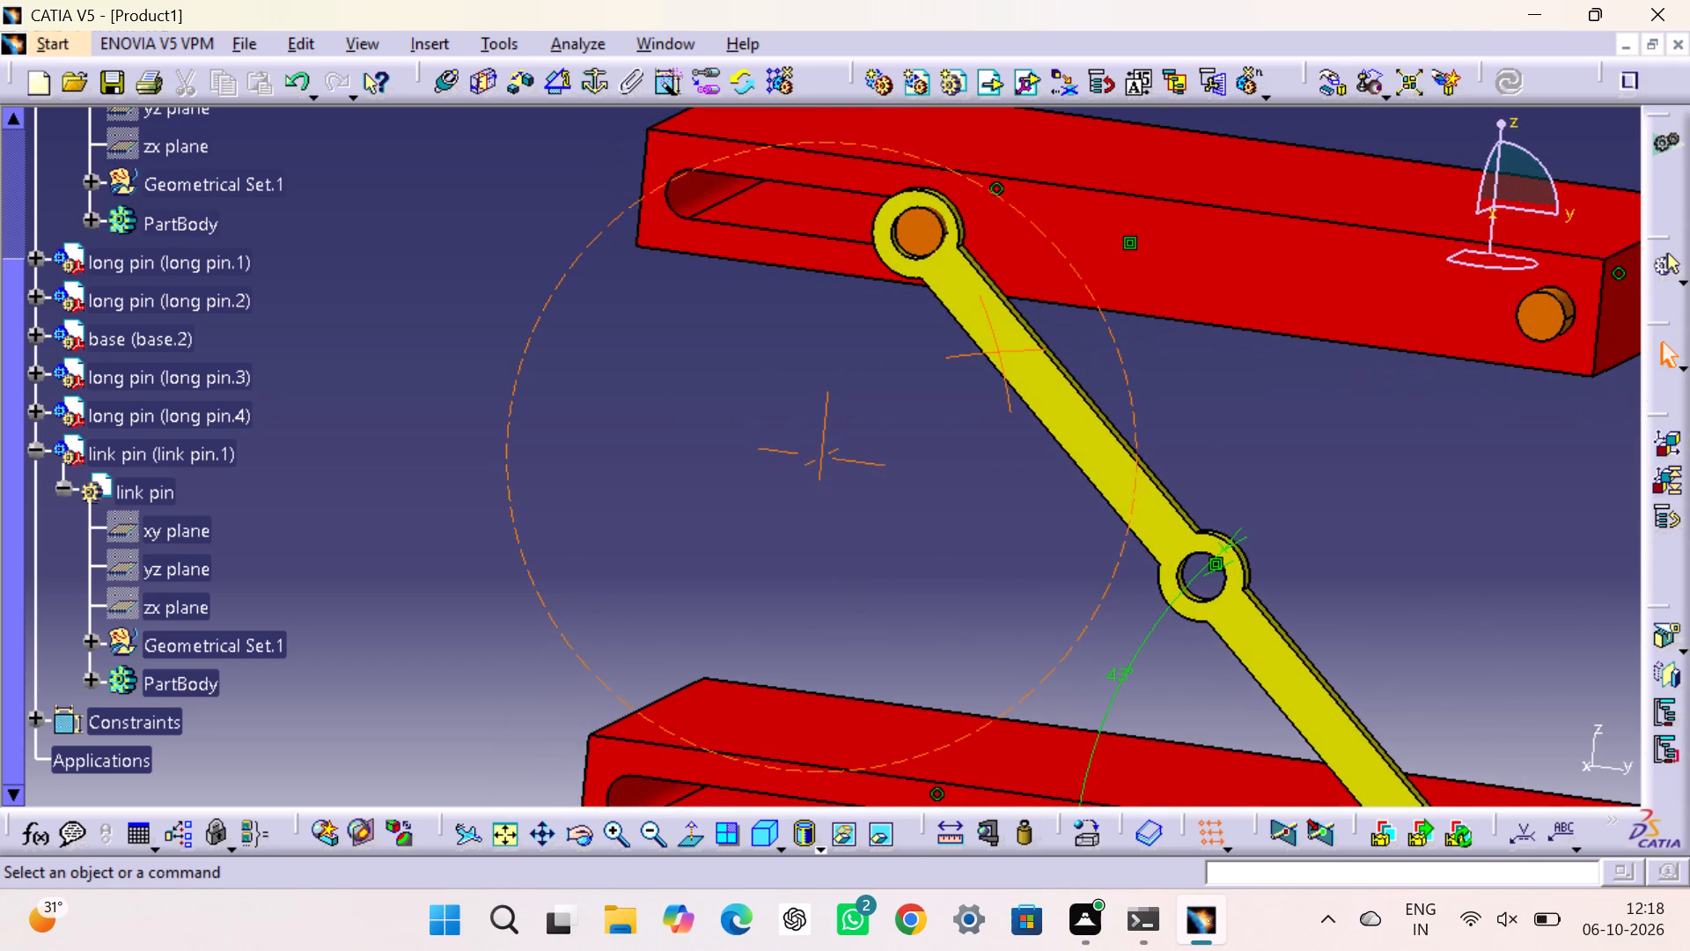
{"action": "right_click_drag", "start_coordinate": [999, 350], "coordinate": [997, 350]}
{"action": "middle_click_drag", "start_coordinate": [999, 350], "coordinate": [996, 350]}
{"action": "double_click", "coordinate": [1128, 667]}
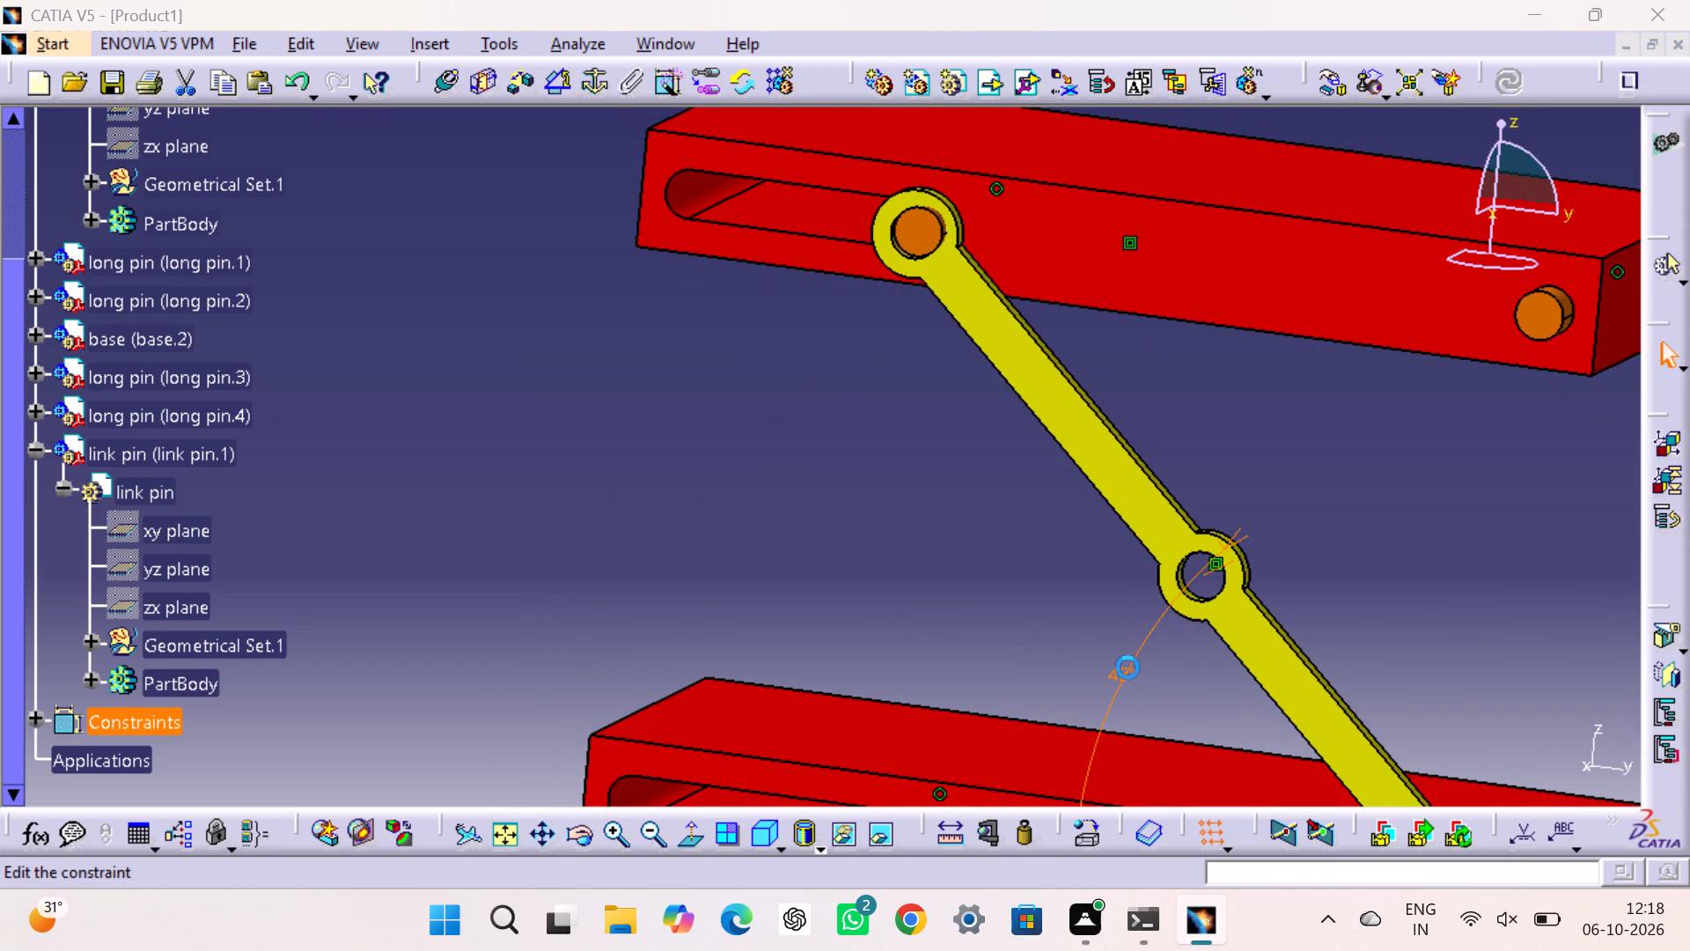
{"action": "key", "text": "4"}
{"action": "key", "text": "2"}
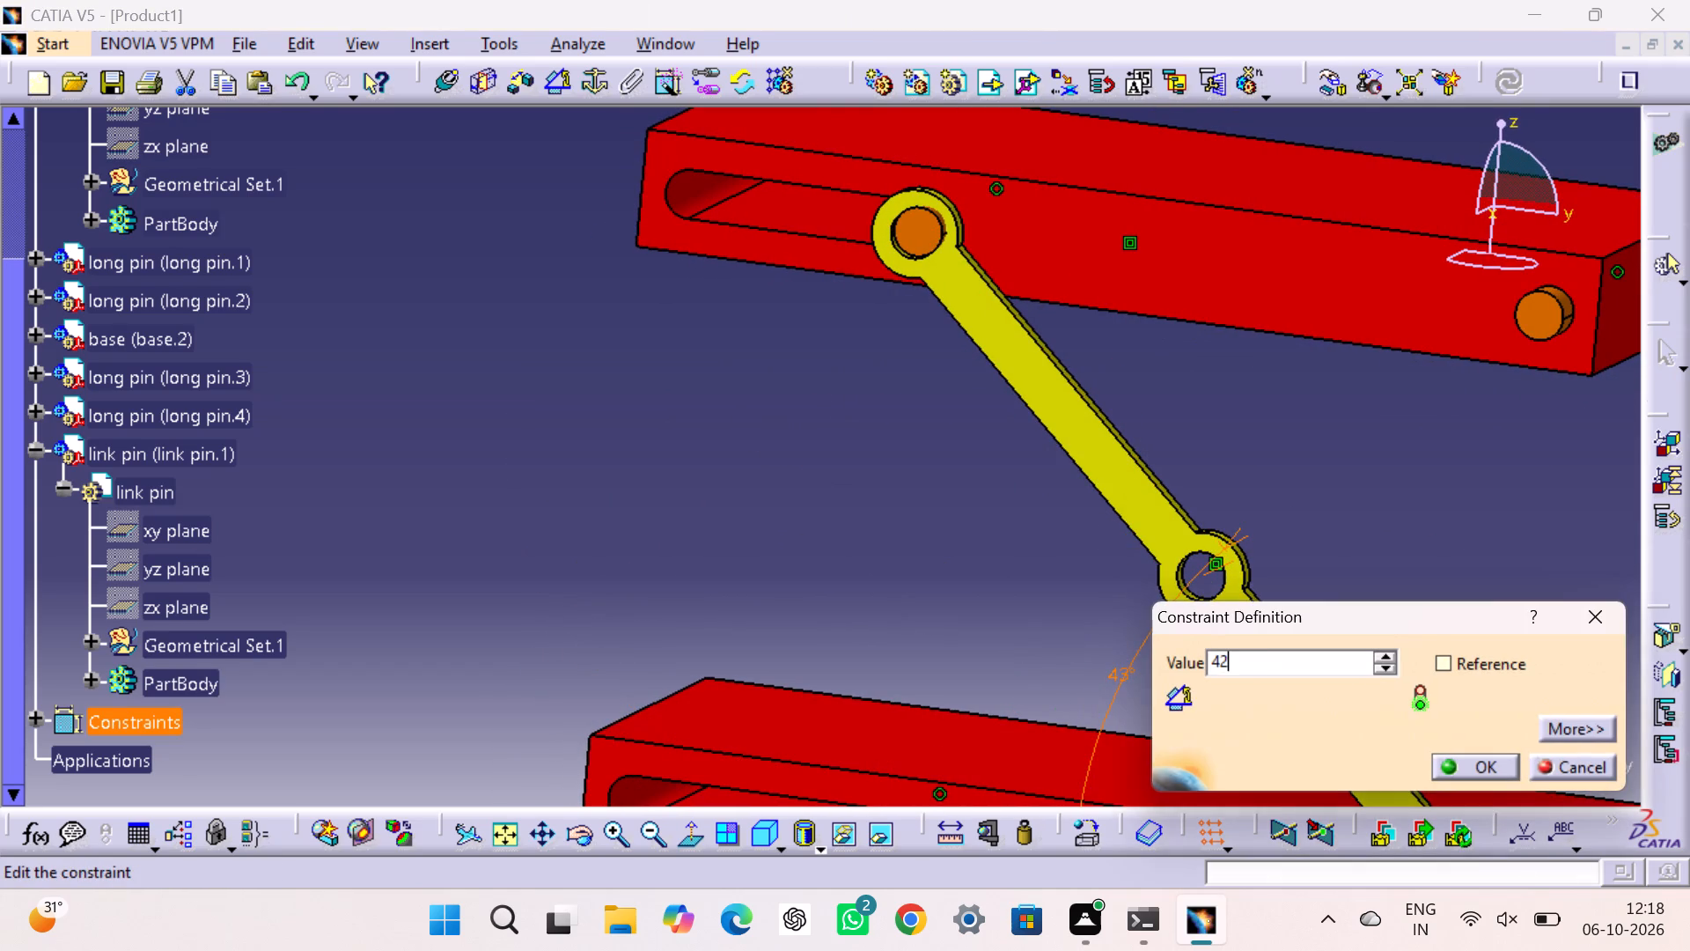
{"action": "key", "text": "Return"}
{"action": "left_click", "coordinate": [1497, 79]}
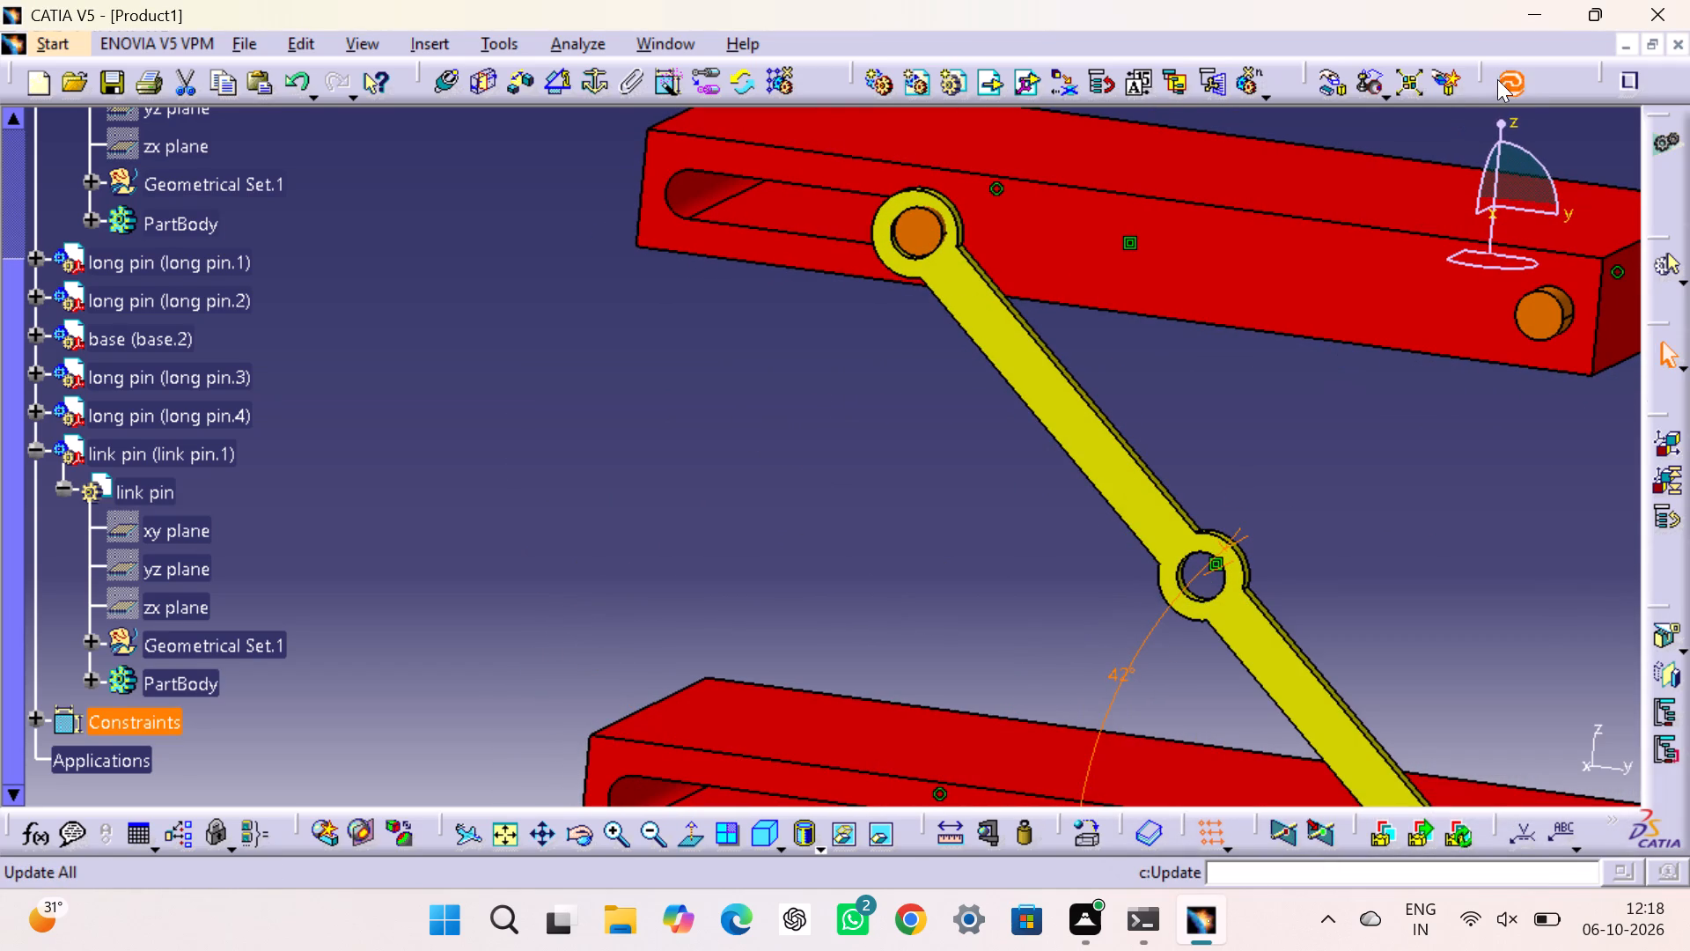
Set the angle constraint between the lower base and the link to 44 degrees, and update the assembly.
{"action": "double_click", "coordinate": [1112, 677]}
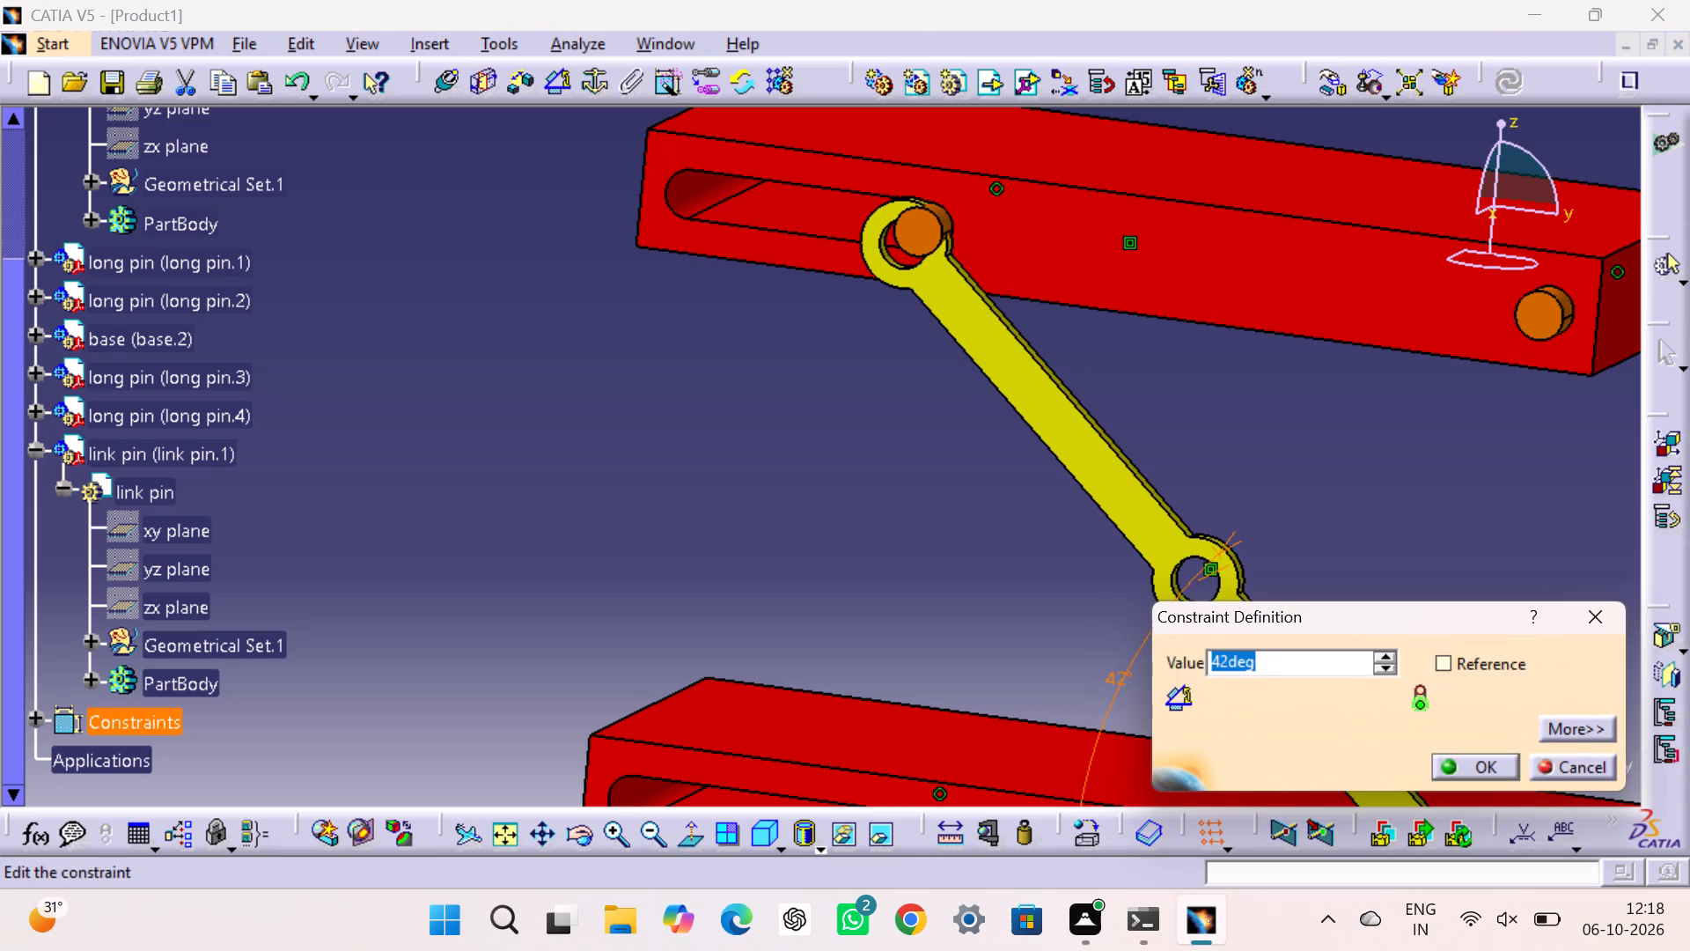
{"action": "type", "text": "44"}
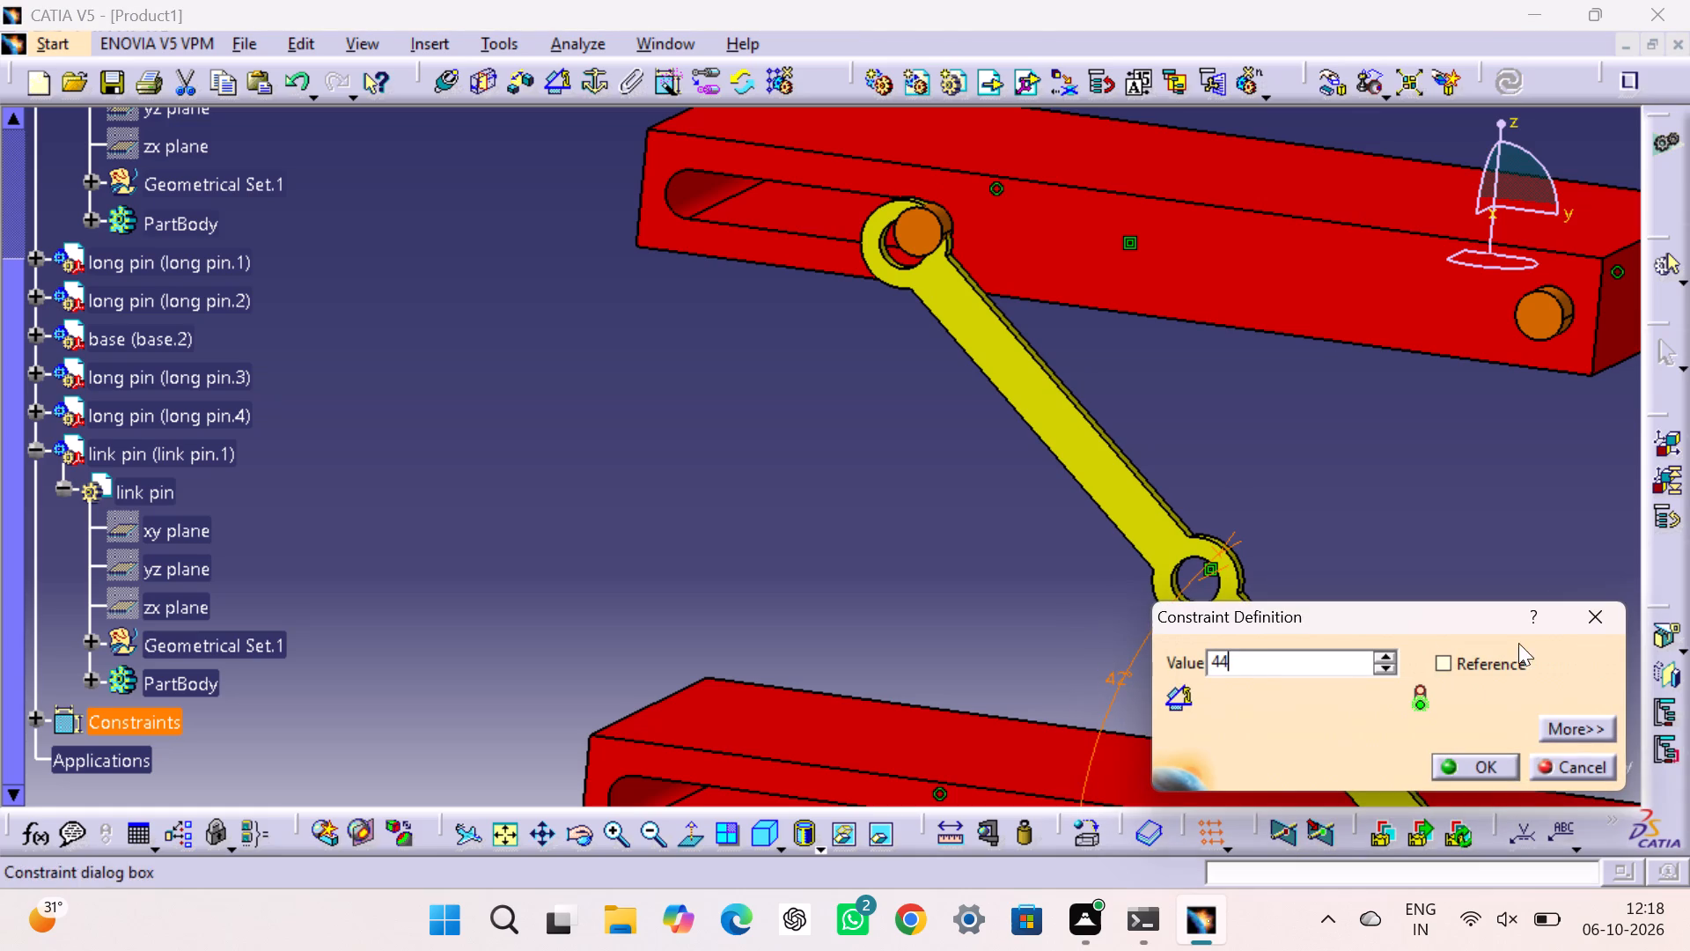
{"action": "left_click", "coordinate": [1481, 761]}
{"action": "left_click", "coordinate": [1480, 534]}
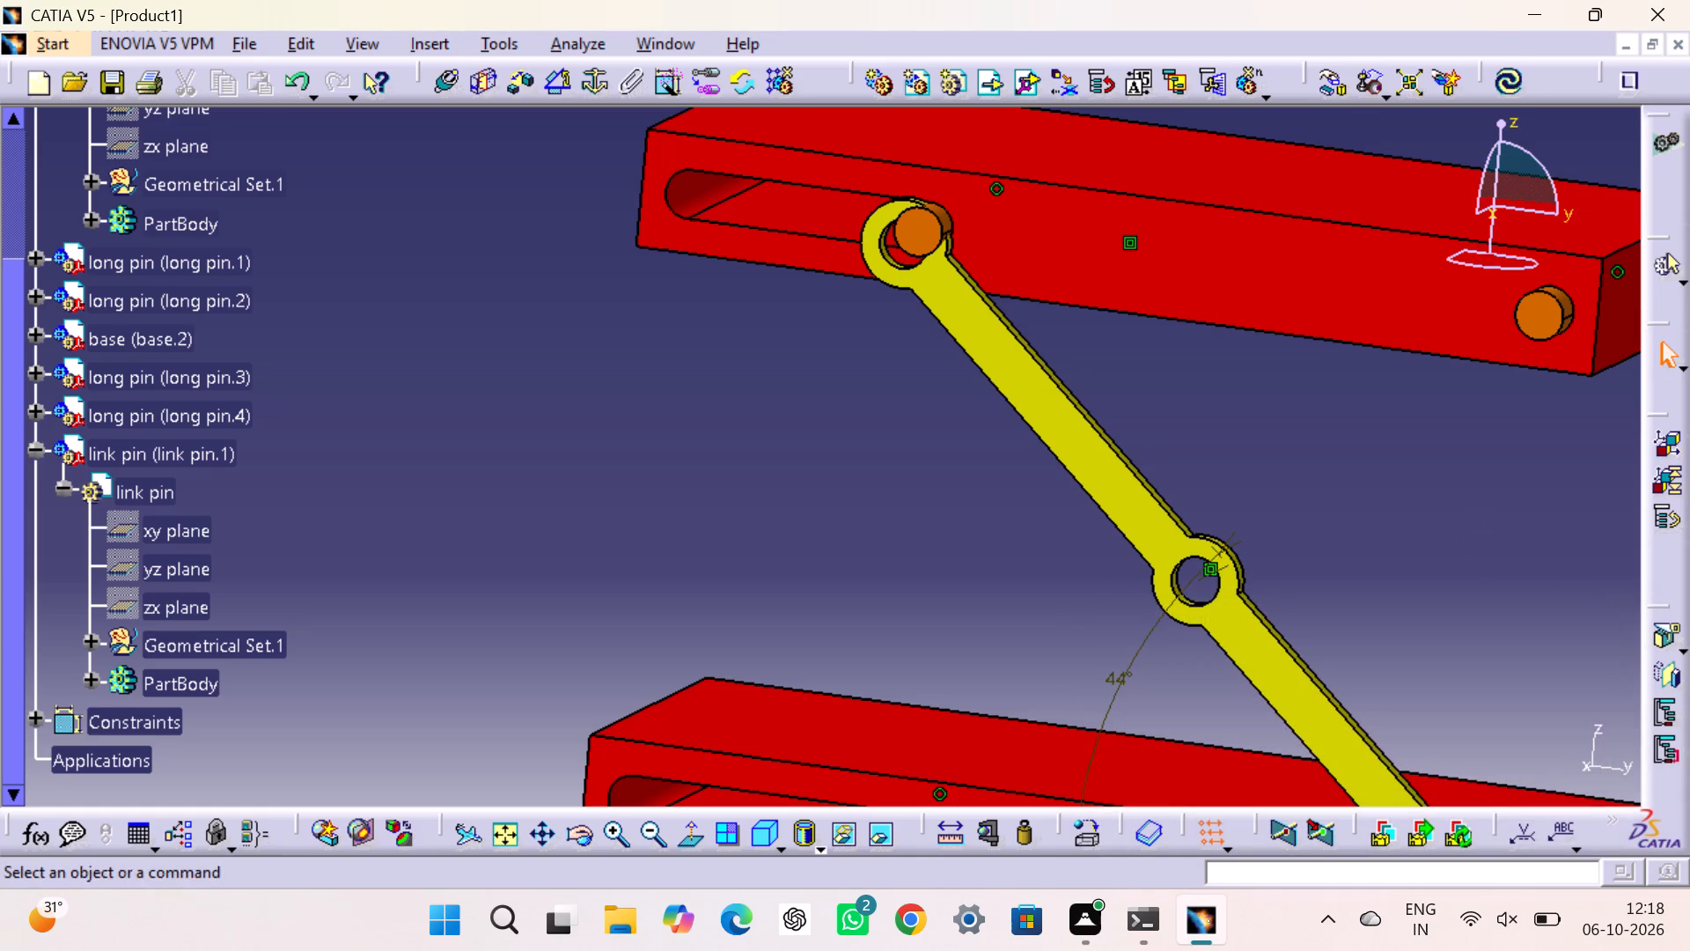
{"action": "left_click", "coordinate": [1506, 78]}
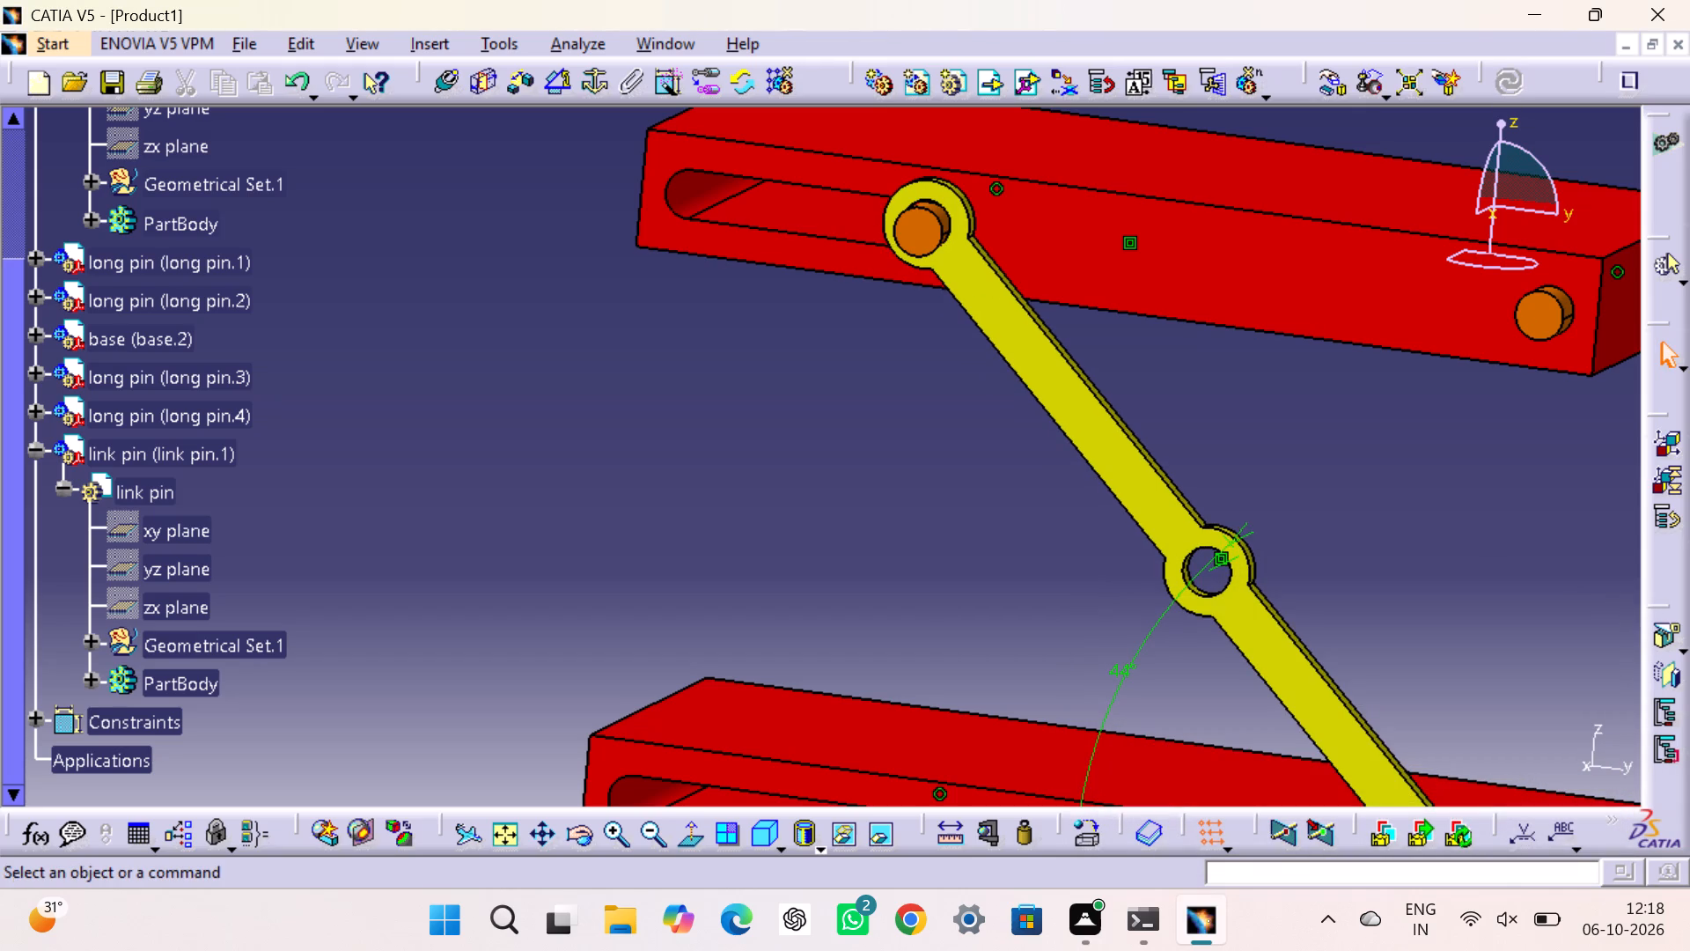
Set the angle constraint between the lower base and the link to 43.5 degrees, and update the assembly.
{"action": "double_click", "coordinate": [1116, 668]}
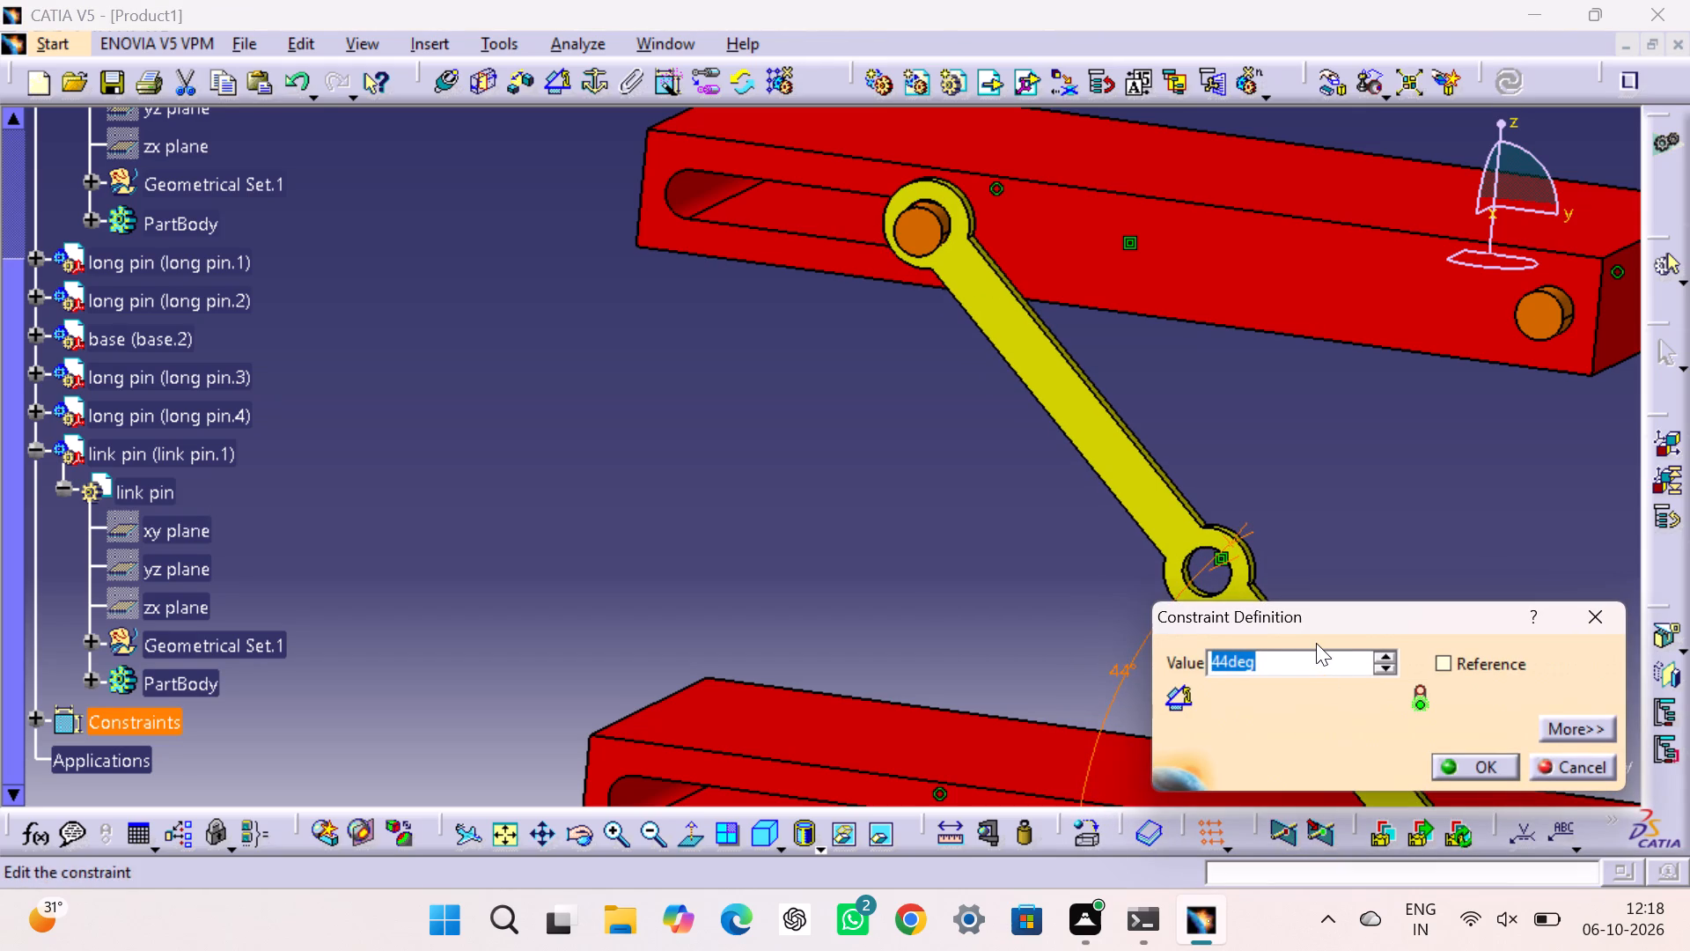
{"action": "type", "text": "43"}
{"action": "key", "text": "period"}
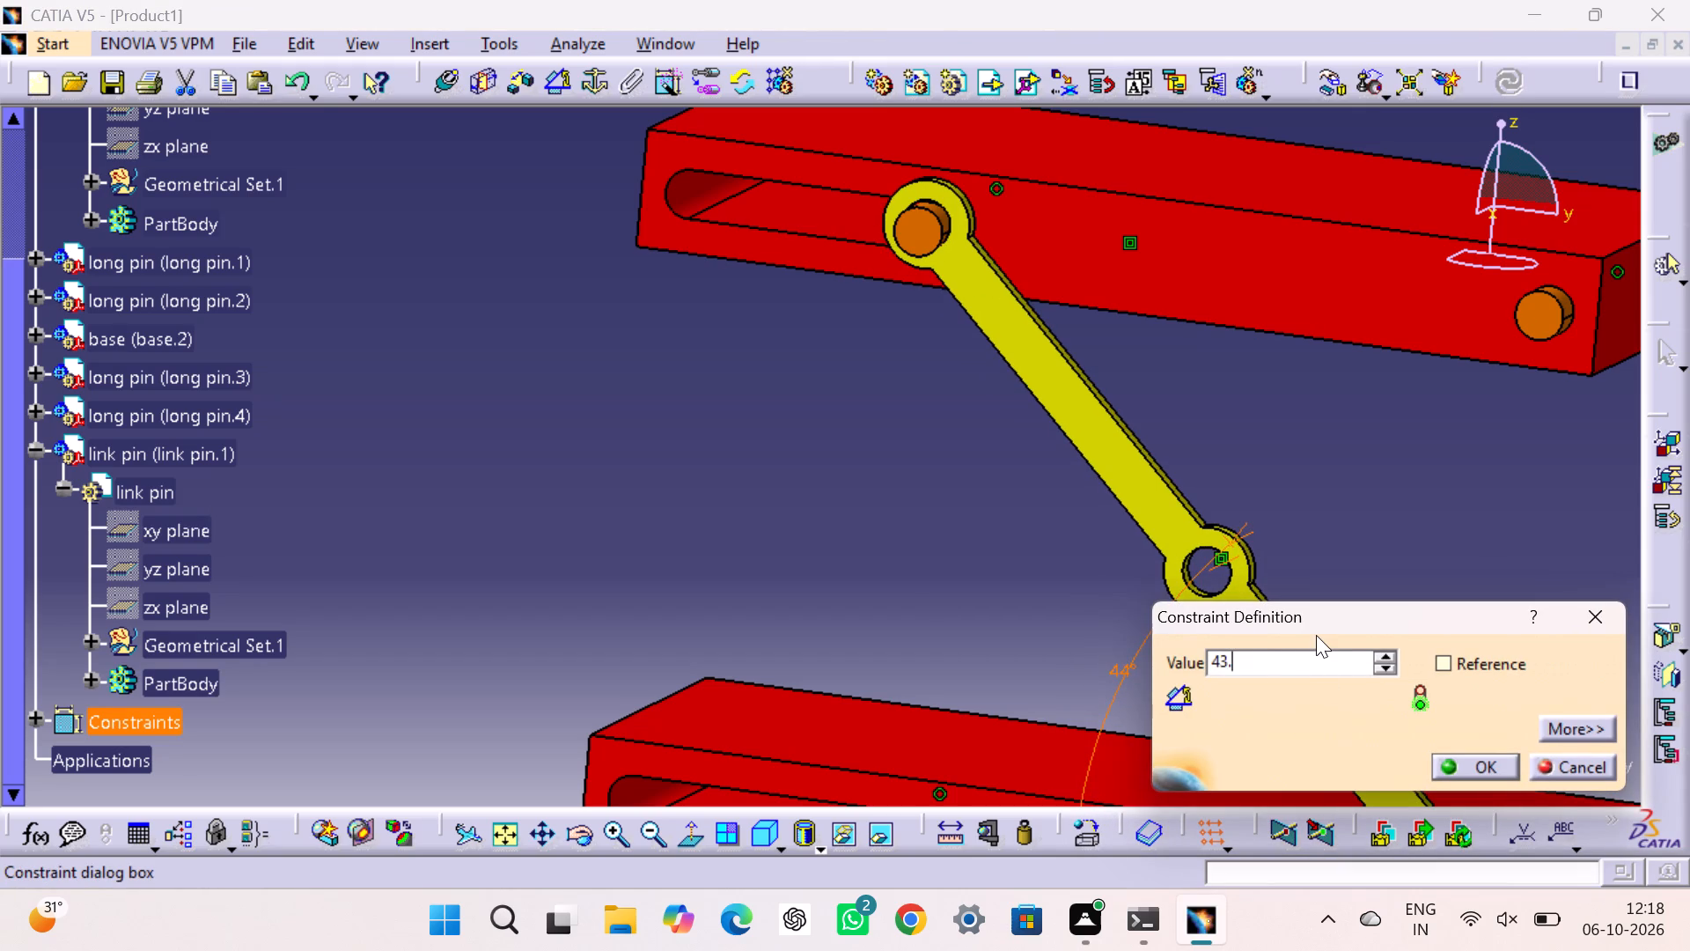
{"action": "key", "text": "5"}
{"action": "left_click", "coordinate": [1466, 768]}
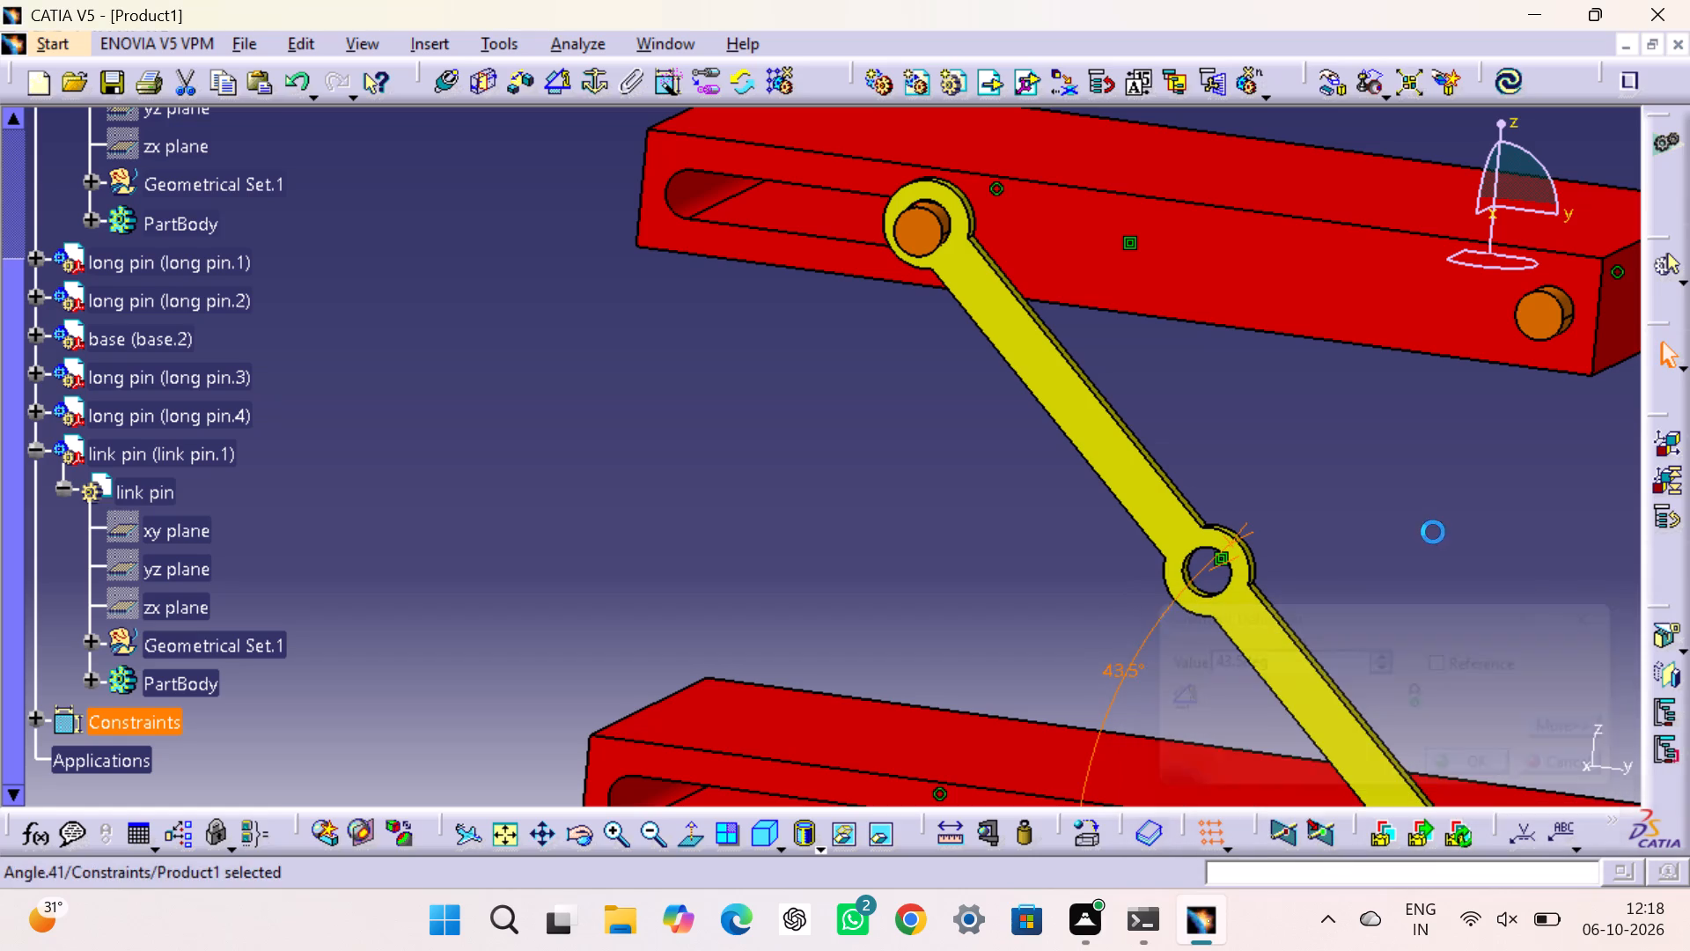
{"action": "left_click", "coordinate": [1433, 532]}
{"action": "left_click", "coordinate": [1500, 82]}
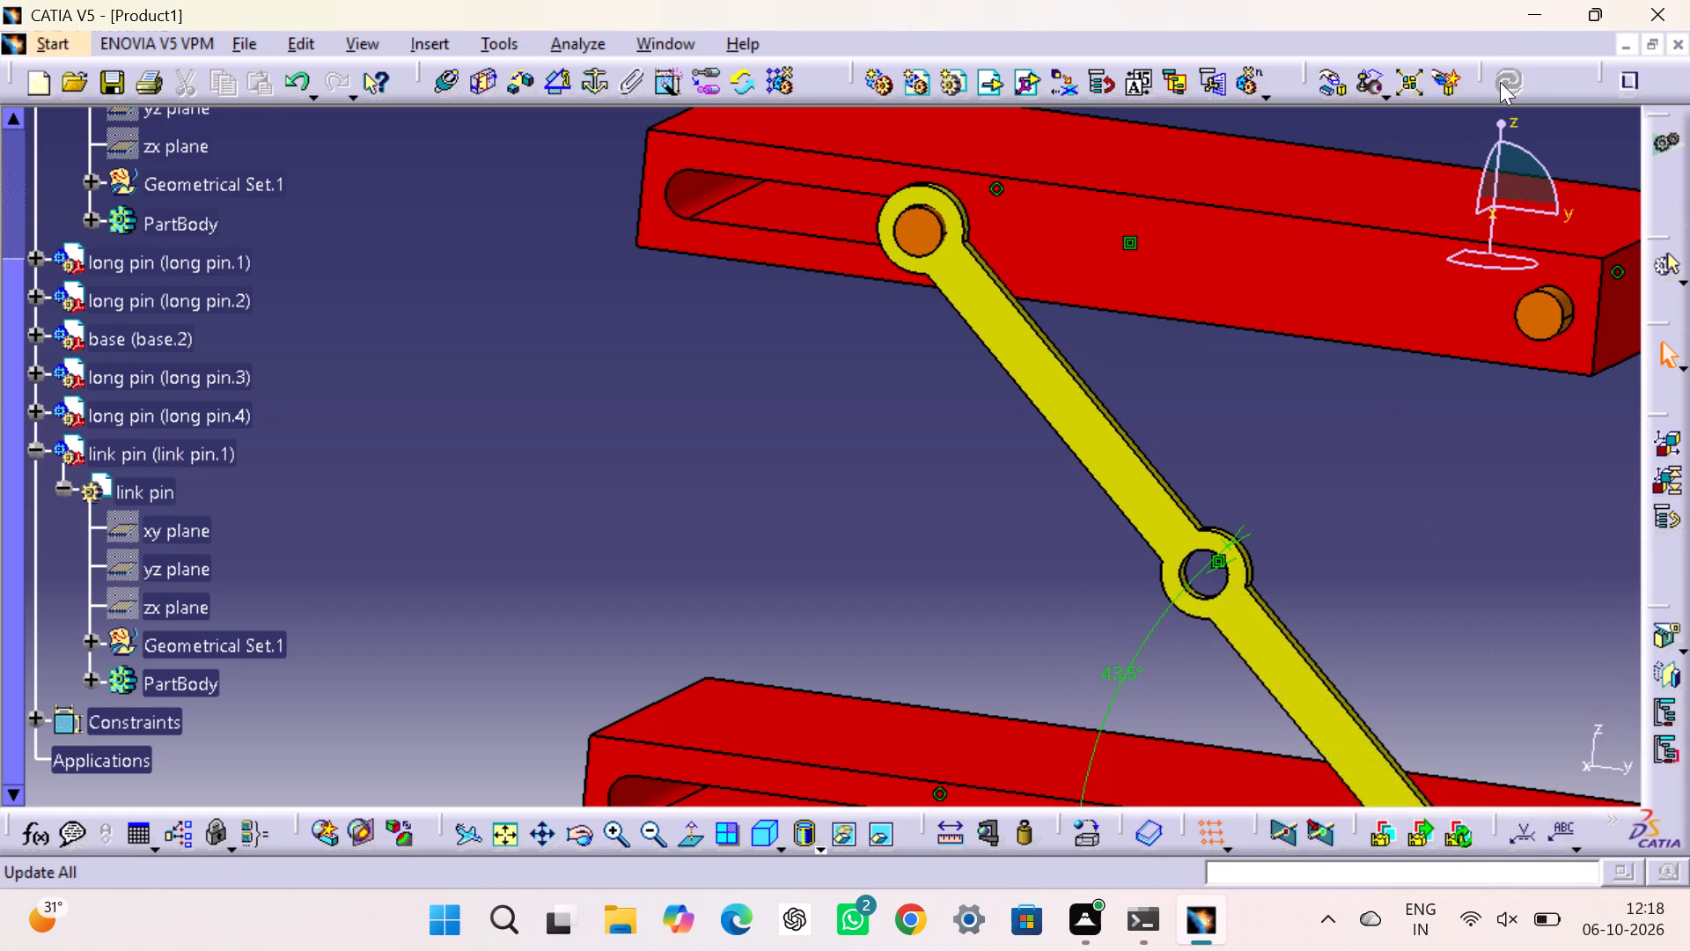
Examine from several angles how the link's end holes fit around the upper base's slot pin and the lower base's pin.
{"action": "left_click_drag", "start_coordinate": [1355, 470], "coordinate": [1319, 475]}
{"action": "middle_click_drag", "start_coordinate": [973, 437], "coordinate": [1066, 517]}
{"action": "right_click_drag", "start_coordinate": [973, 437], "coordinate": [1066, 517]}
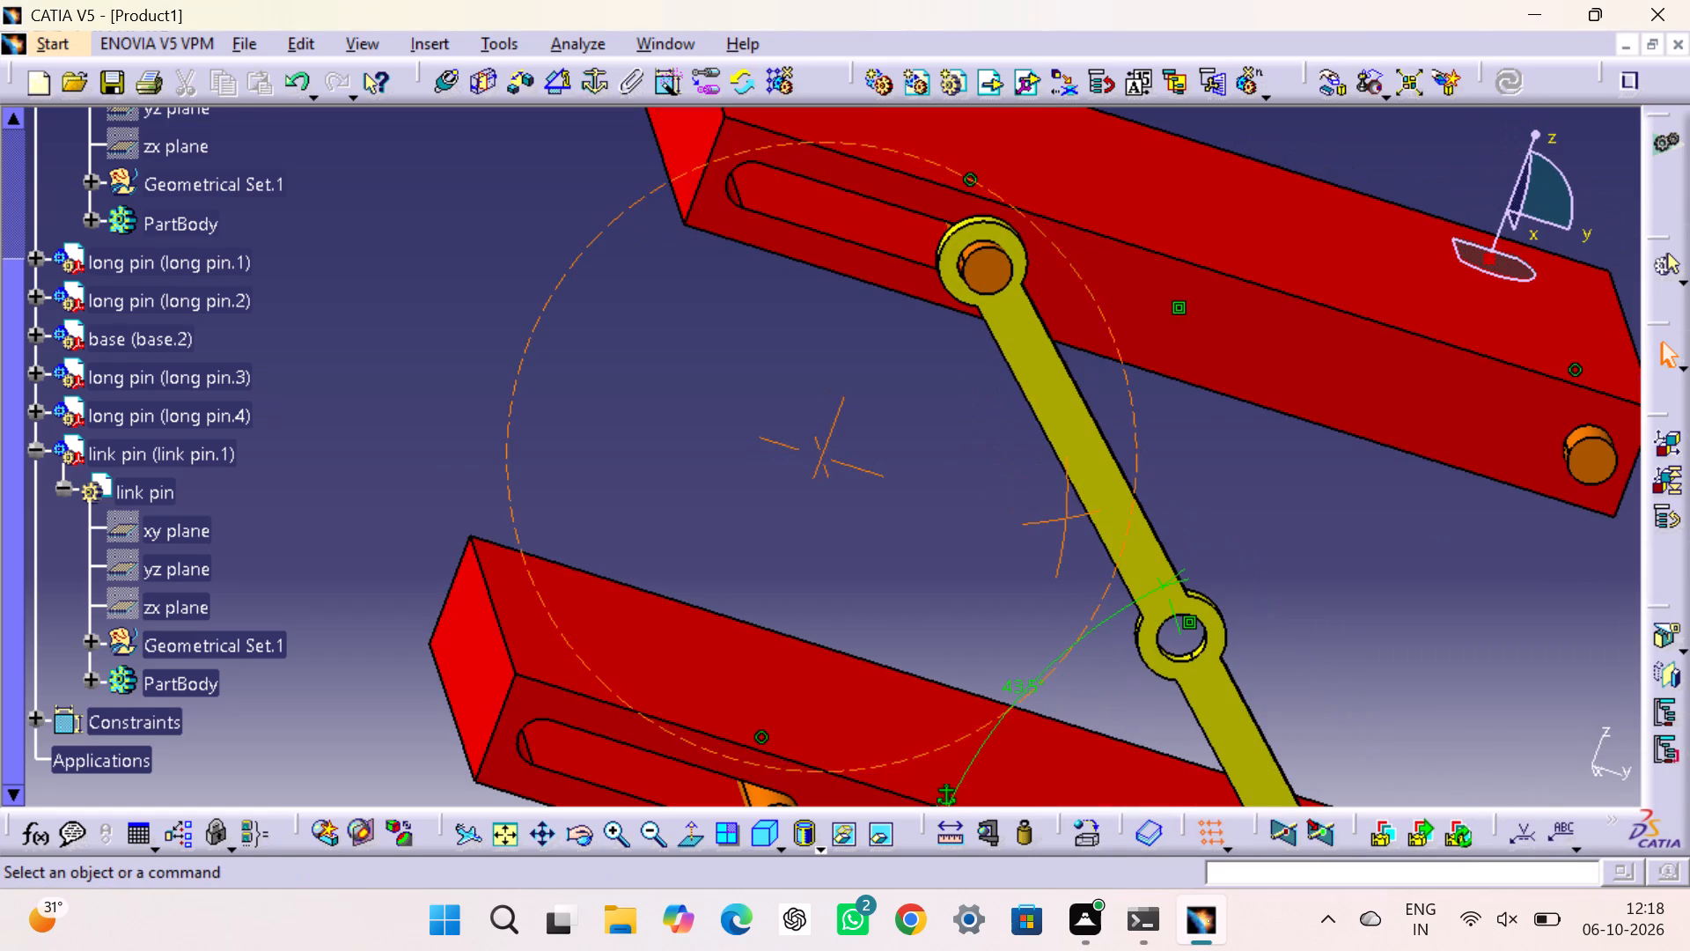
{"action": "middle_click_drag", "start_coordinate": [1066, 517], "coordinate": [1062, 518]}
{"action": "right_click_drag", "start_coordinate": [1066, 517], "coordinate": [1062, 518]}
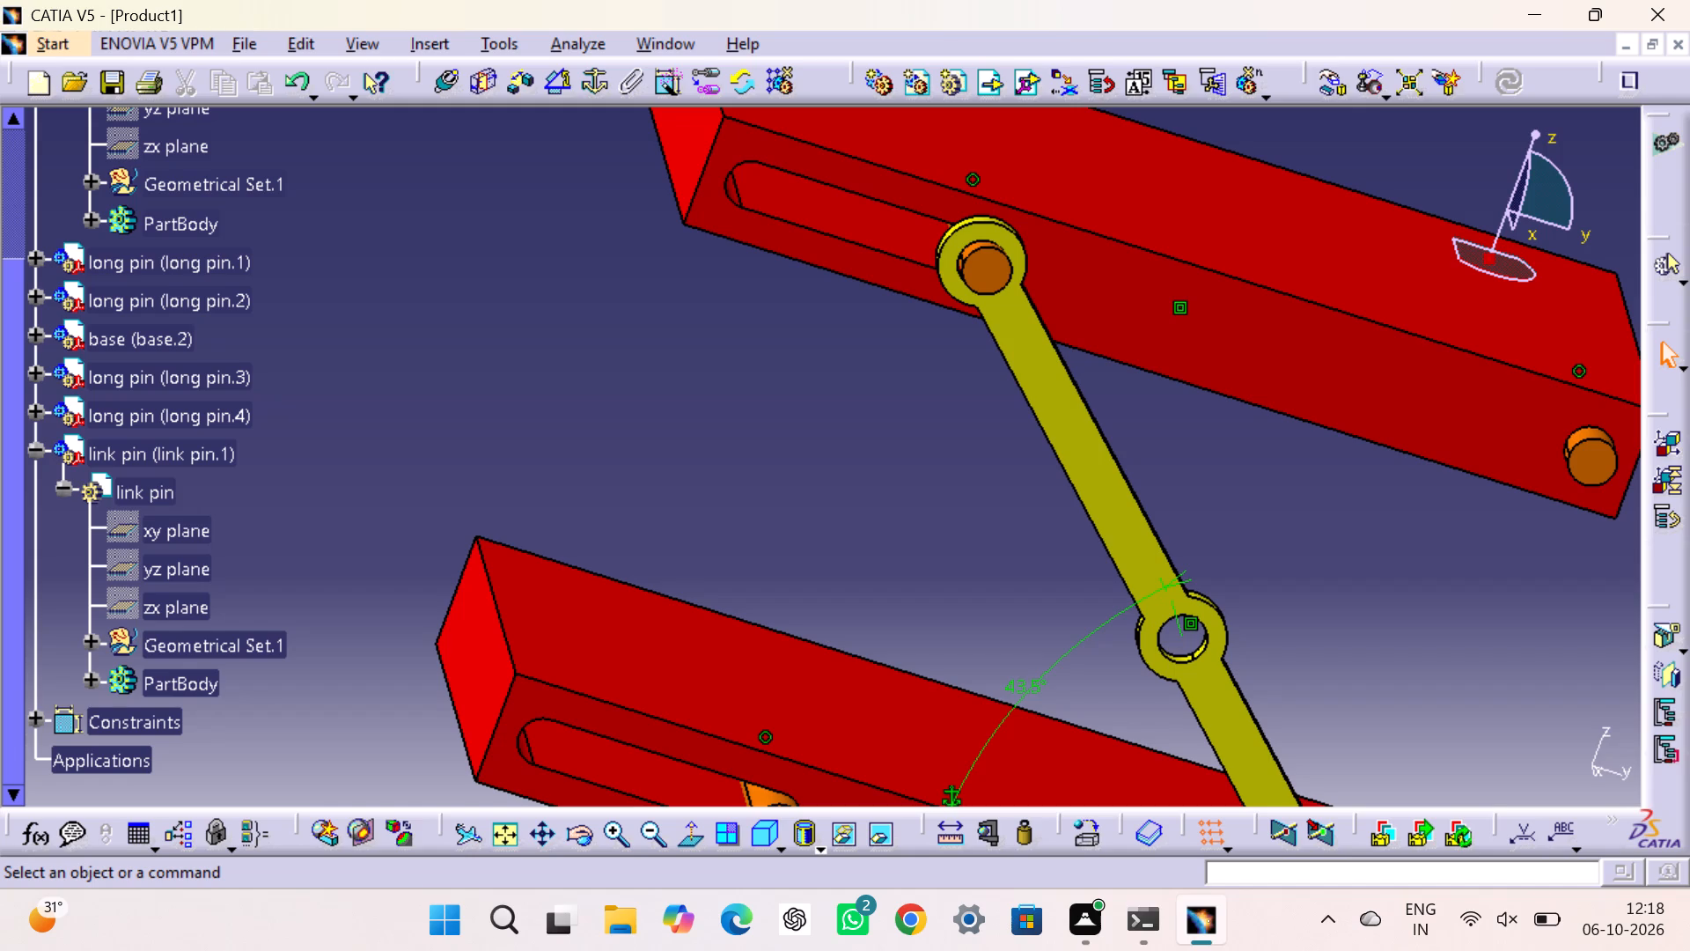
{"action": "middle_click_drag", "start_coordinate": [927, 376], "coordinate": [816, 317]}
{"action": "right_click_drag", "start_coordinate": [927, 376], "coordinate": [816, 317]}
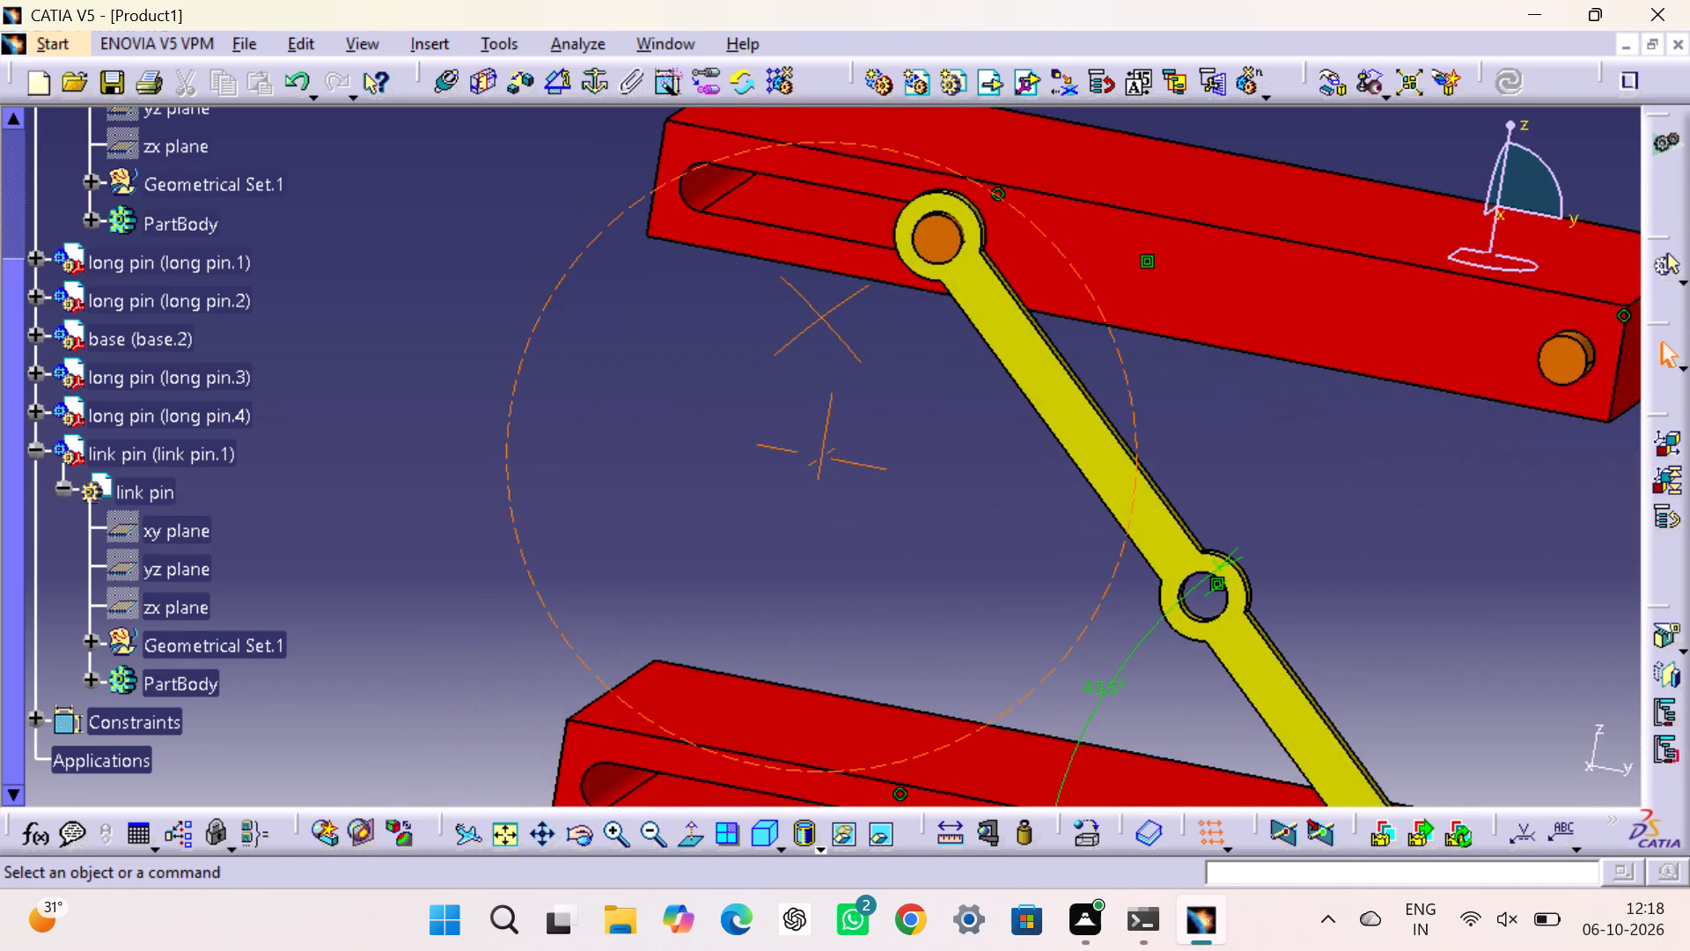
{"action": "right_click_drag", "start_coordinate": [816, 317], "coordinate": [815, 317]}
{"action": "middle_click_drag", "start_coordinate": [816, 317], "coordinate": [815, 317]}
{"action": "middle_click_drag", "start_coordinate": [823, 317], "coordinate": [849, 448]}
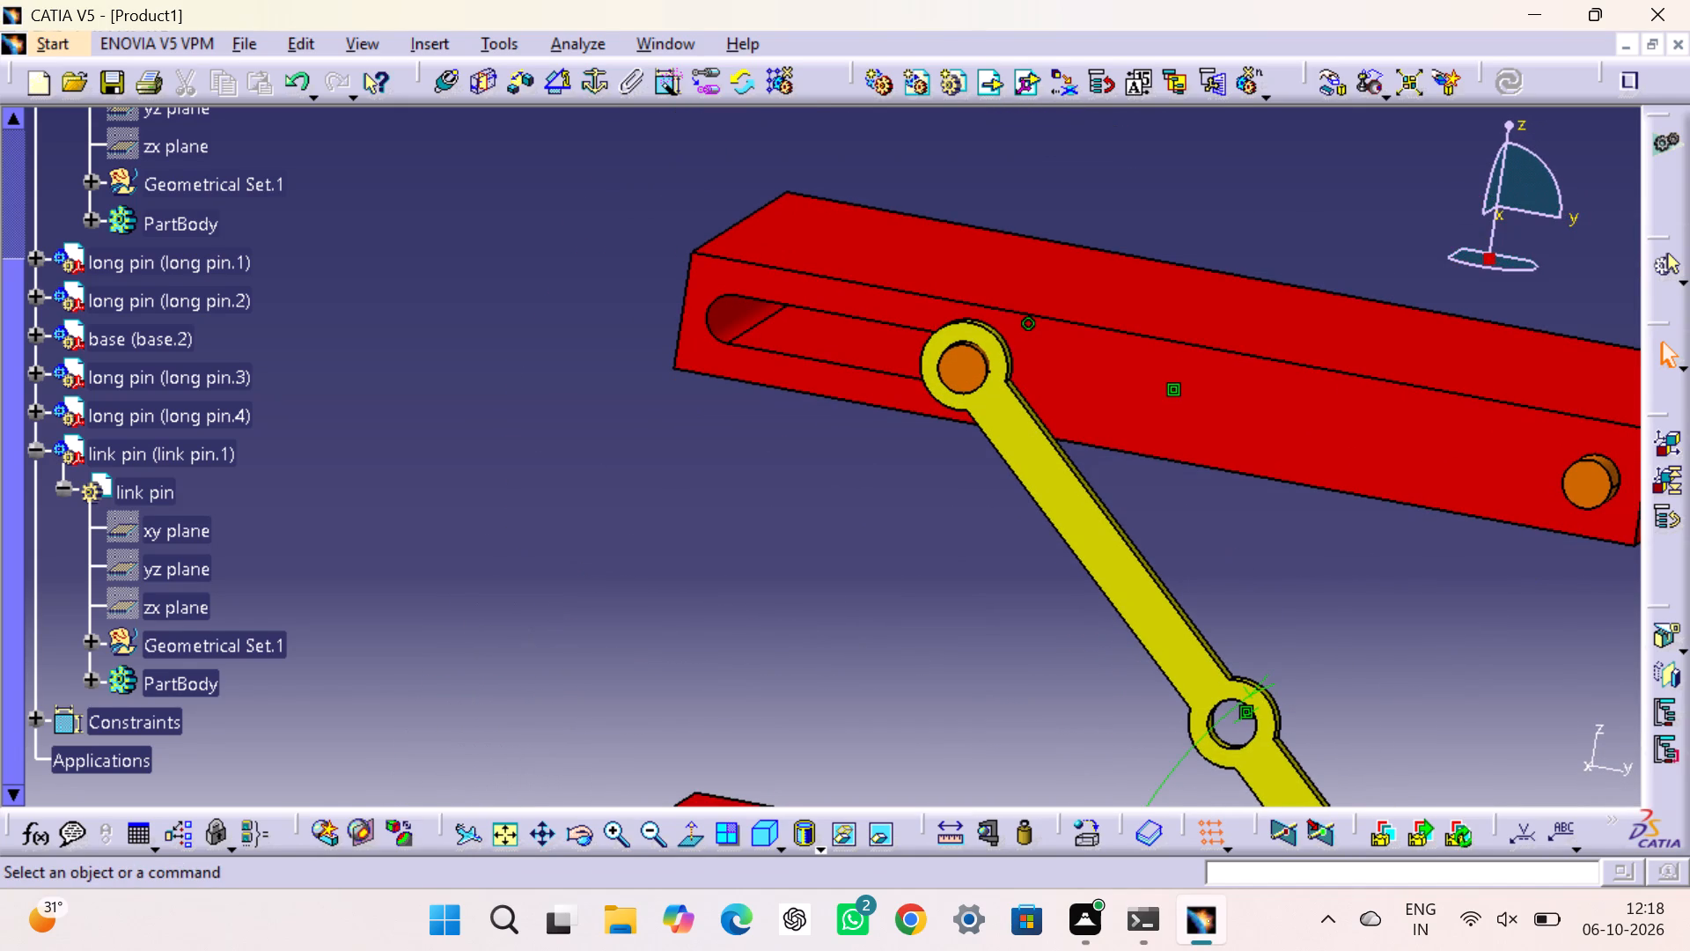
{"action": "middle_click_drag", "start_coordinate": [934, 435], "coordinate": [935, 528]}
{"action": "right_click_drag", "start_coordinate": [935, 507], "coordinate": [935, 528]}
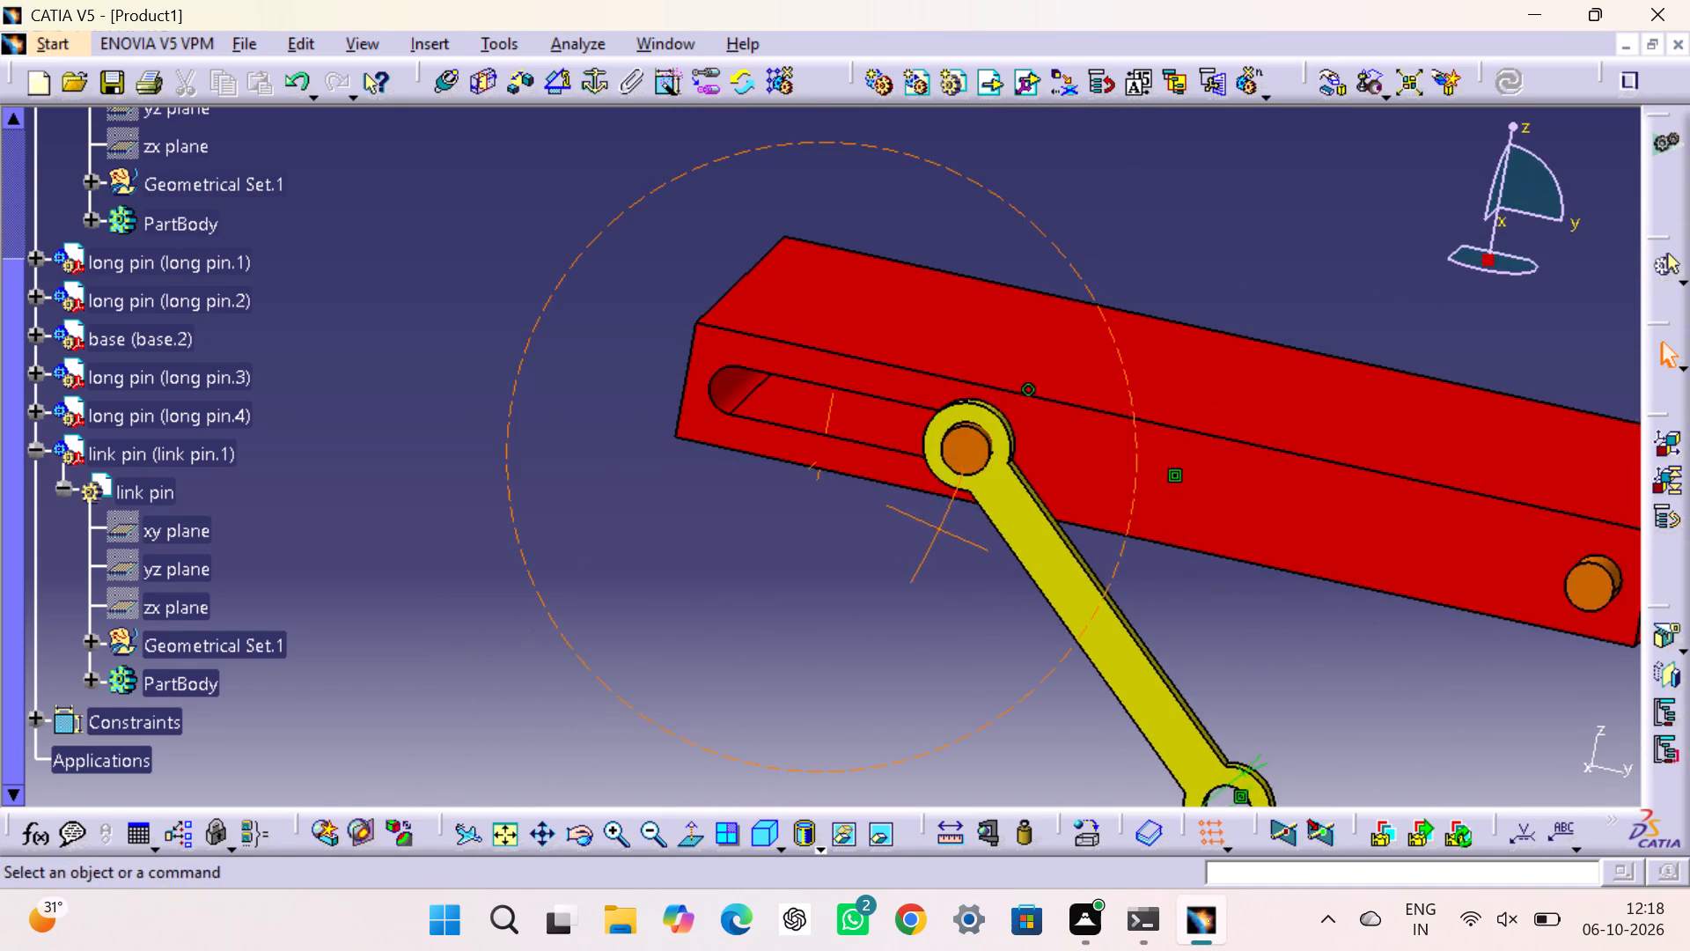
{"action": "right_click_drag", "start_coordinate": [935, 528], "coordinate": [854, 528]}
{"action": "middle_click_drag", "start_coordinate": [935, 528], "coordinate": [409, 510]}
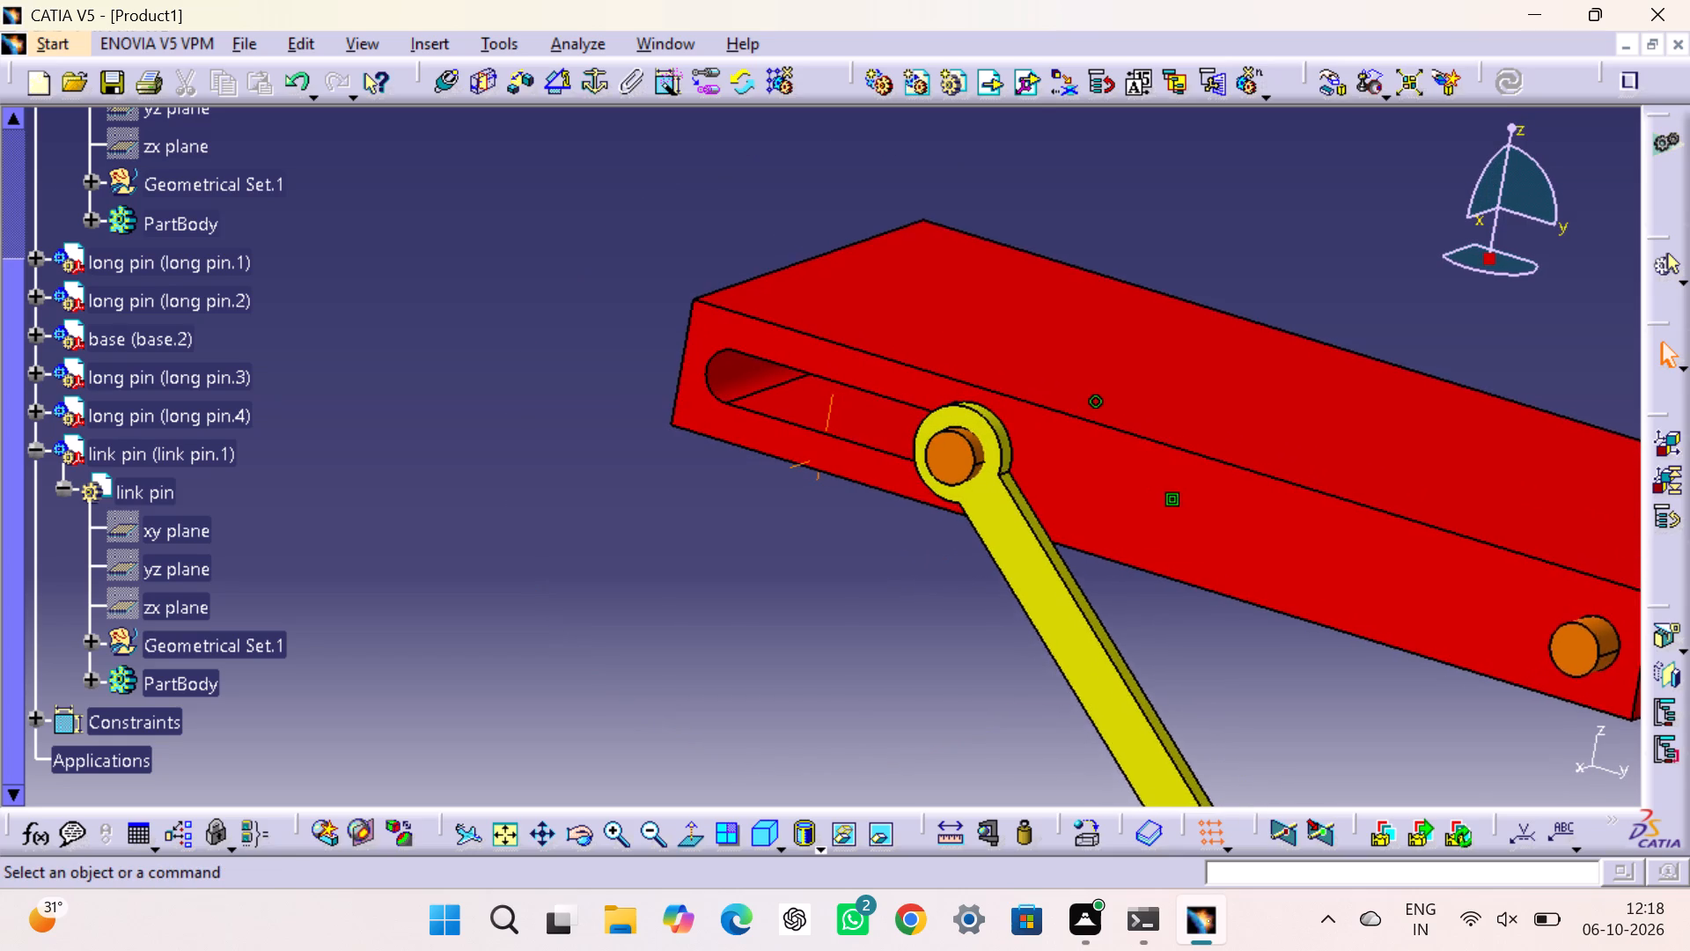
{"action": "middle_click_drag", "start_coordinate": [409, 510], "coordinate": [917, 303]}
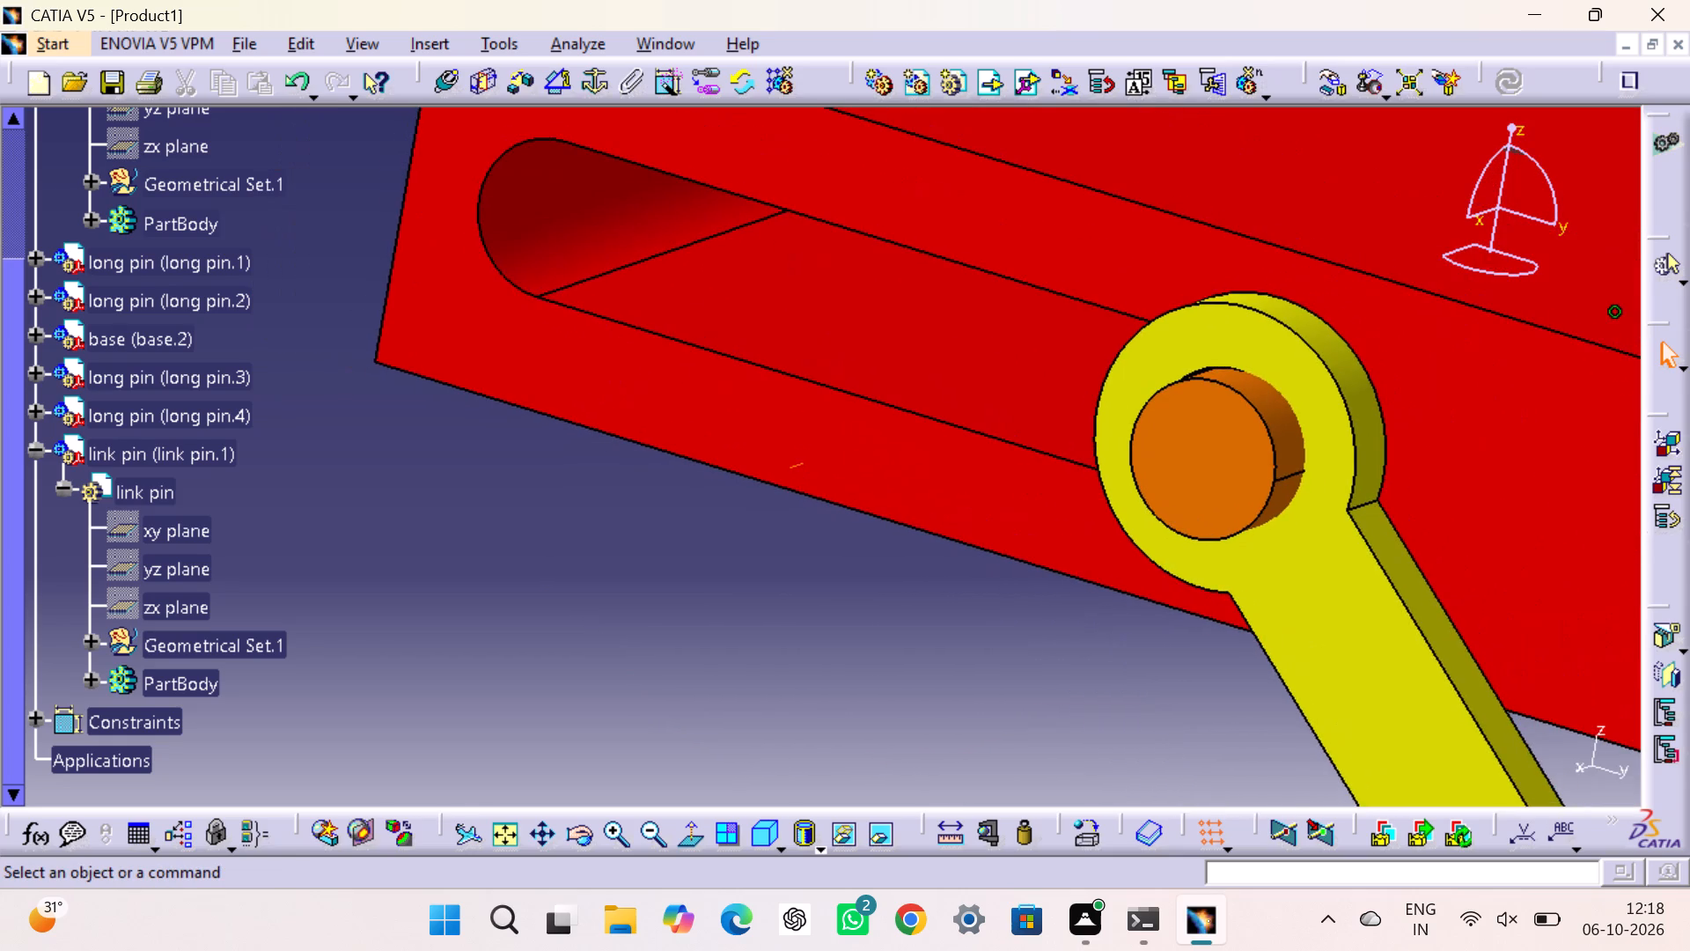
{"action": "middle_click_drag", "start_coordinate": [917, 303], "coordinate": [887, 286]}
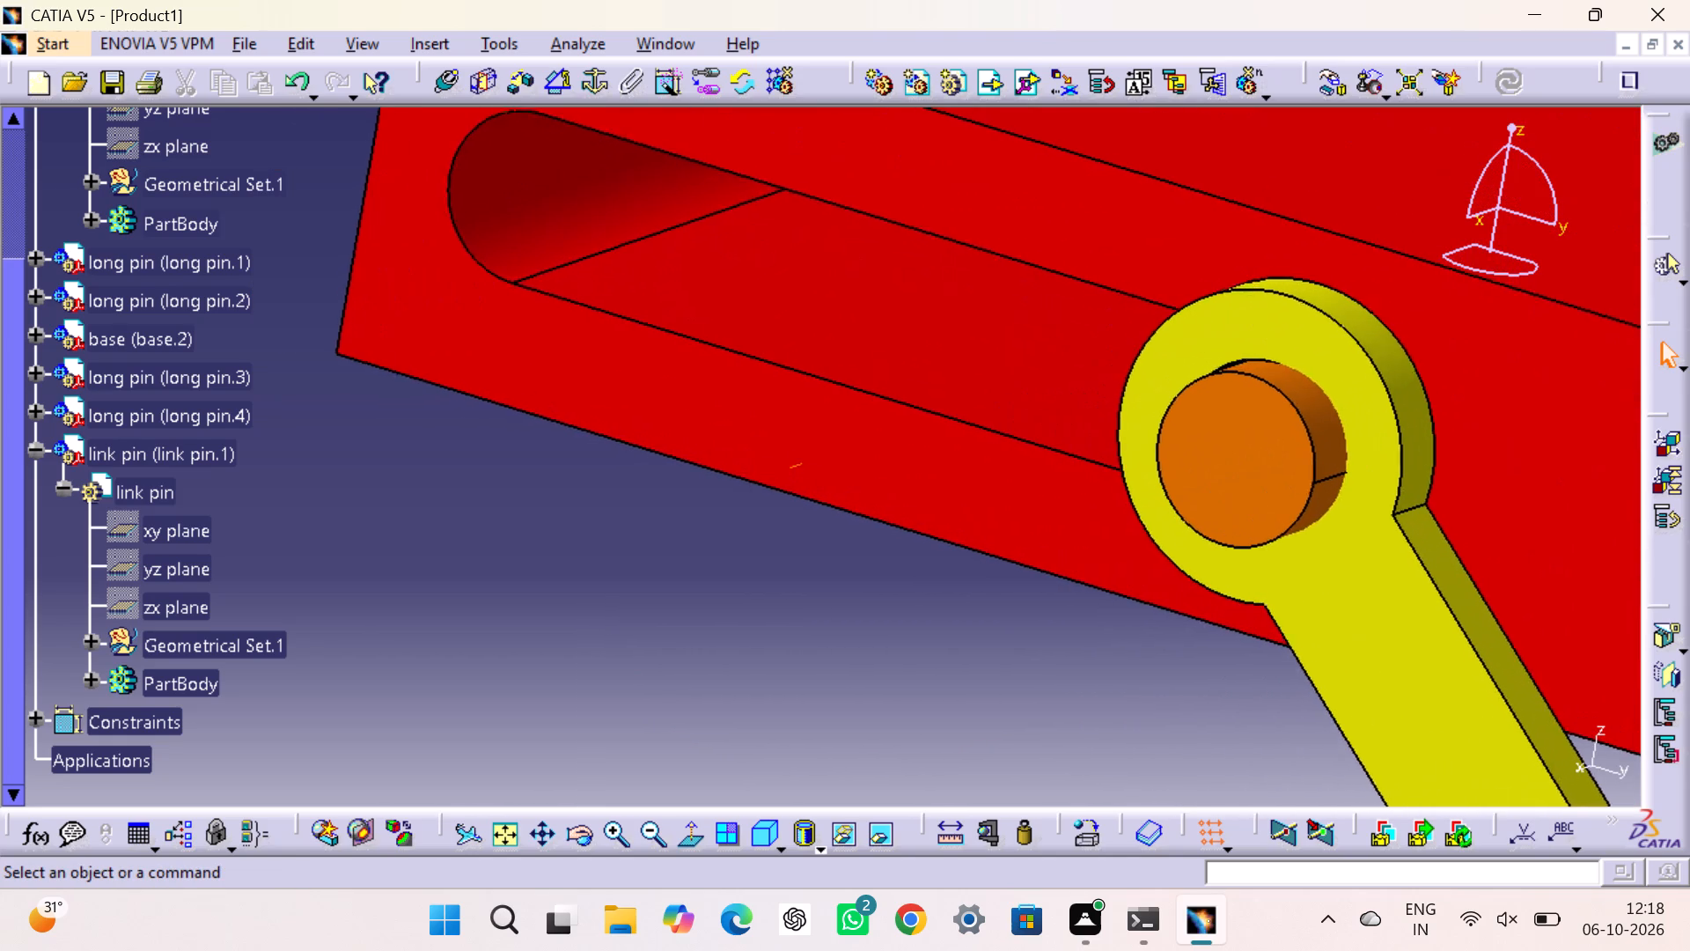
{"action": "middle_click_drag", "start_coordinate": [887, 286], "coordinate": [937, 409]}
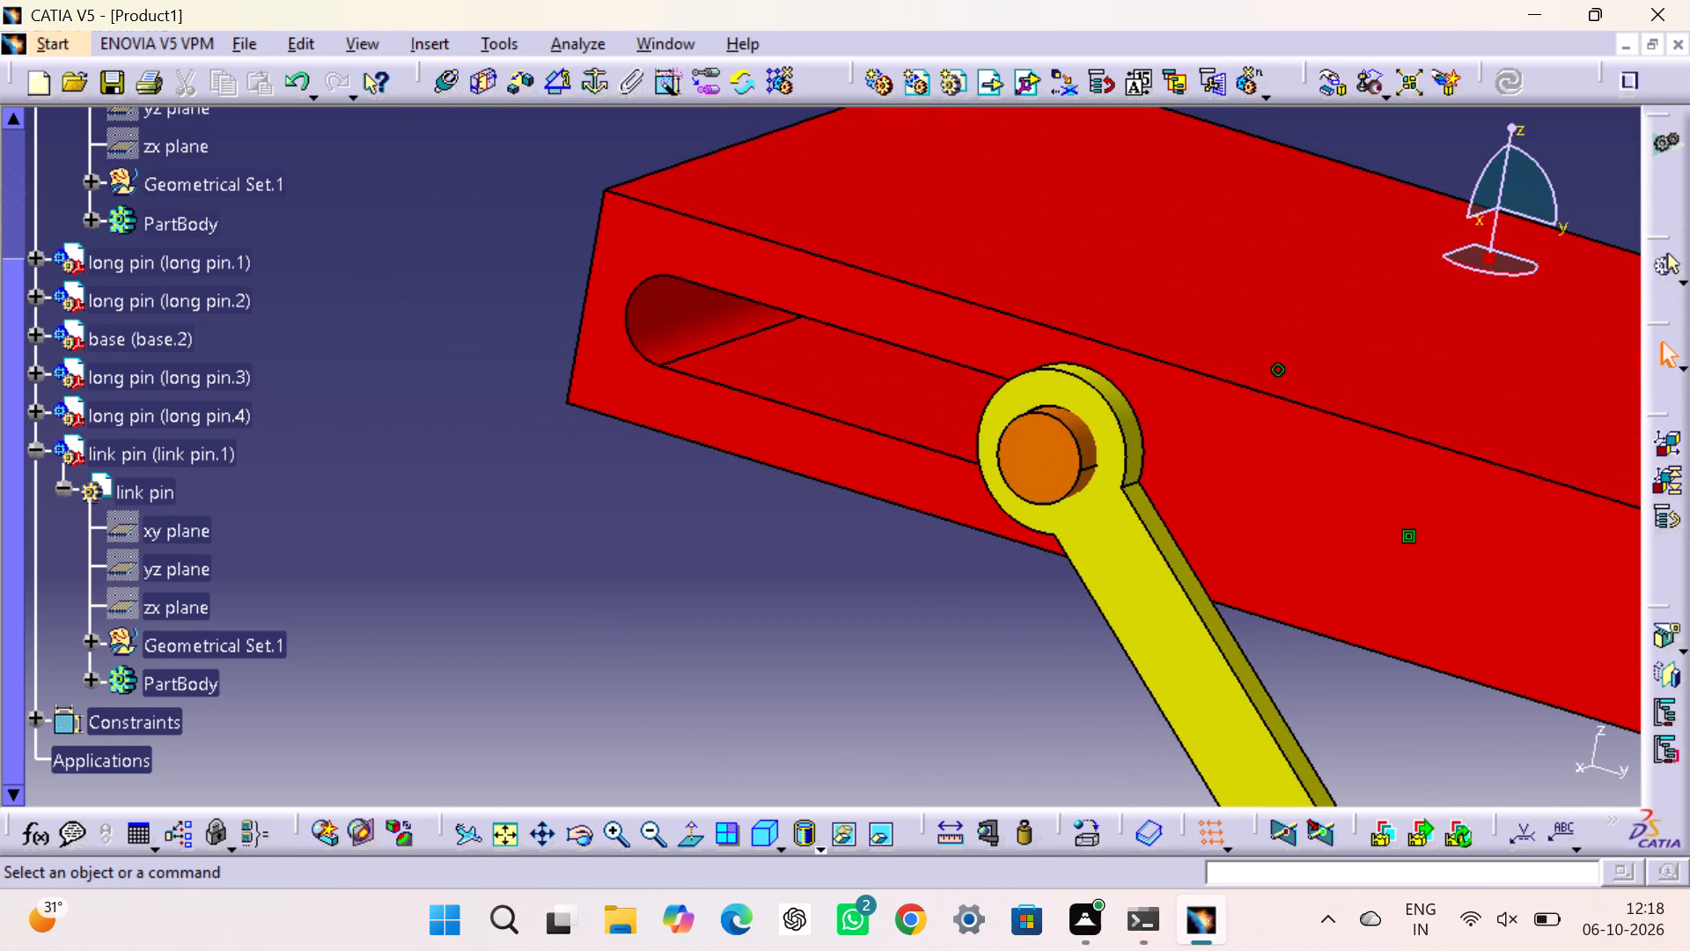
{"action": "middle_click_drag", "start_coordinate": [894, 588], "coordinate": [747, 321]}
{"action": "middle_click_drag", "start_coordinate": [912, 628], "coordinate": [812, 403]}
{"action": "middle_click_drag", "start_coordinate": [871, 559], "coordinate": [807, 290]}
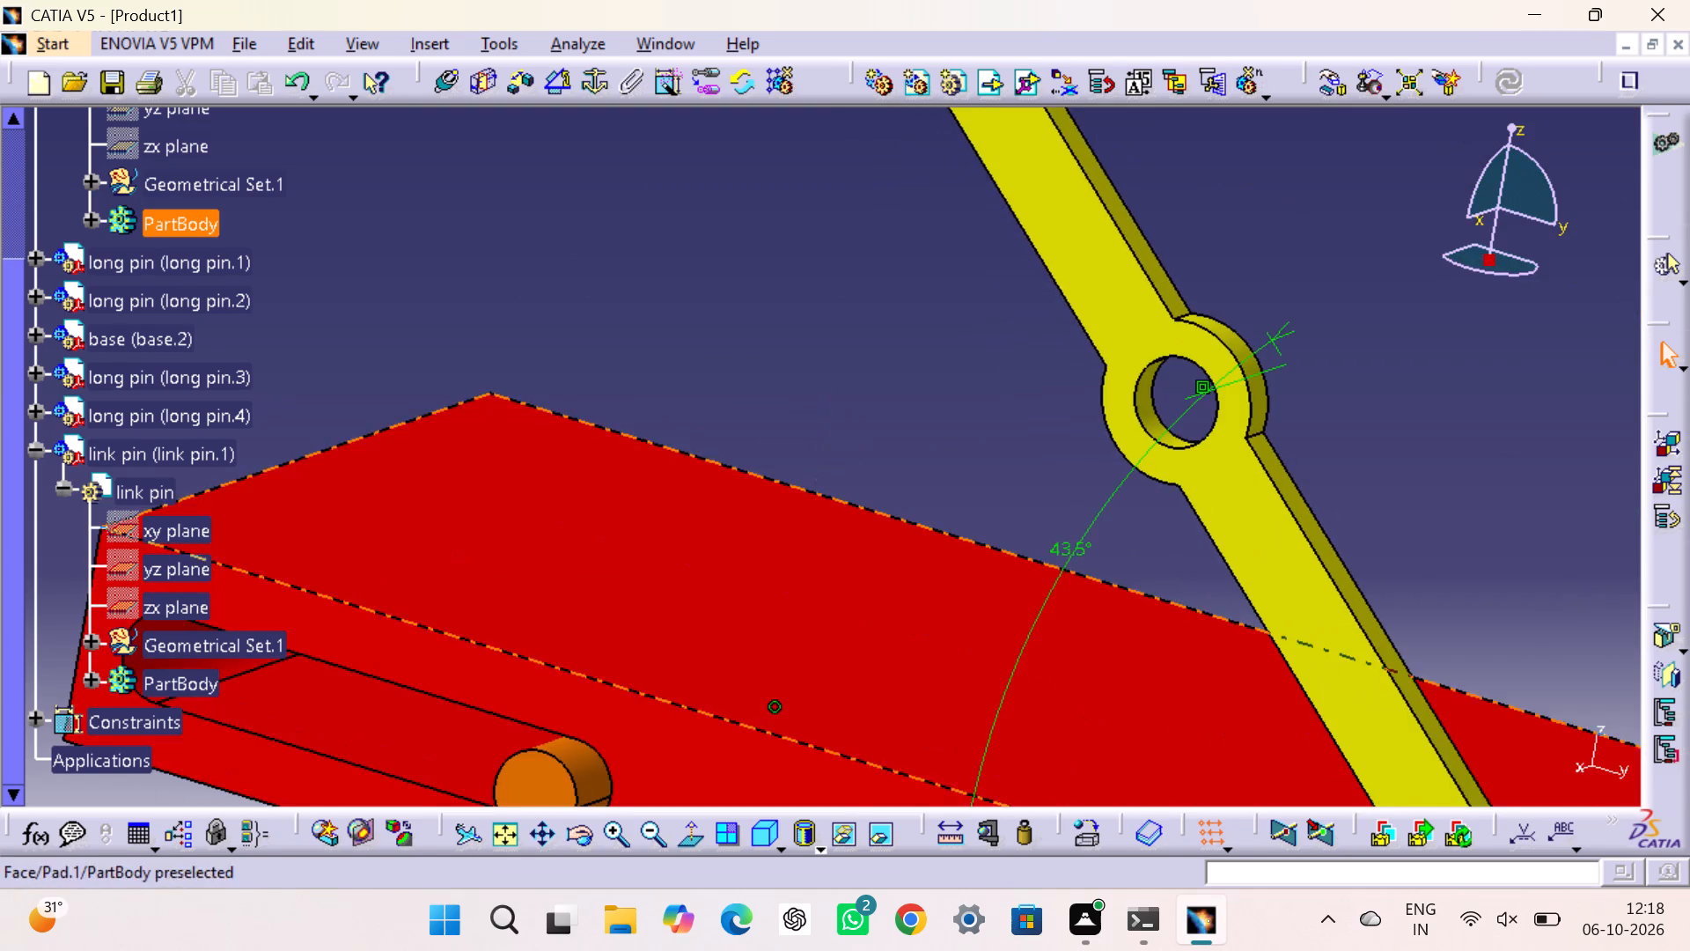
{"action": "middle_click_drag", "start_coordinate": [919, 529], "coordinate": [855, 321]}
{"action": "middle_click_drag", "start_coordinate": [985, 527], "coordinate": [871, 274]}
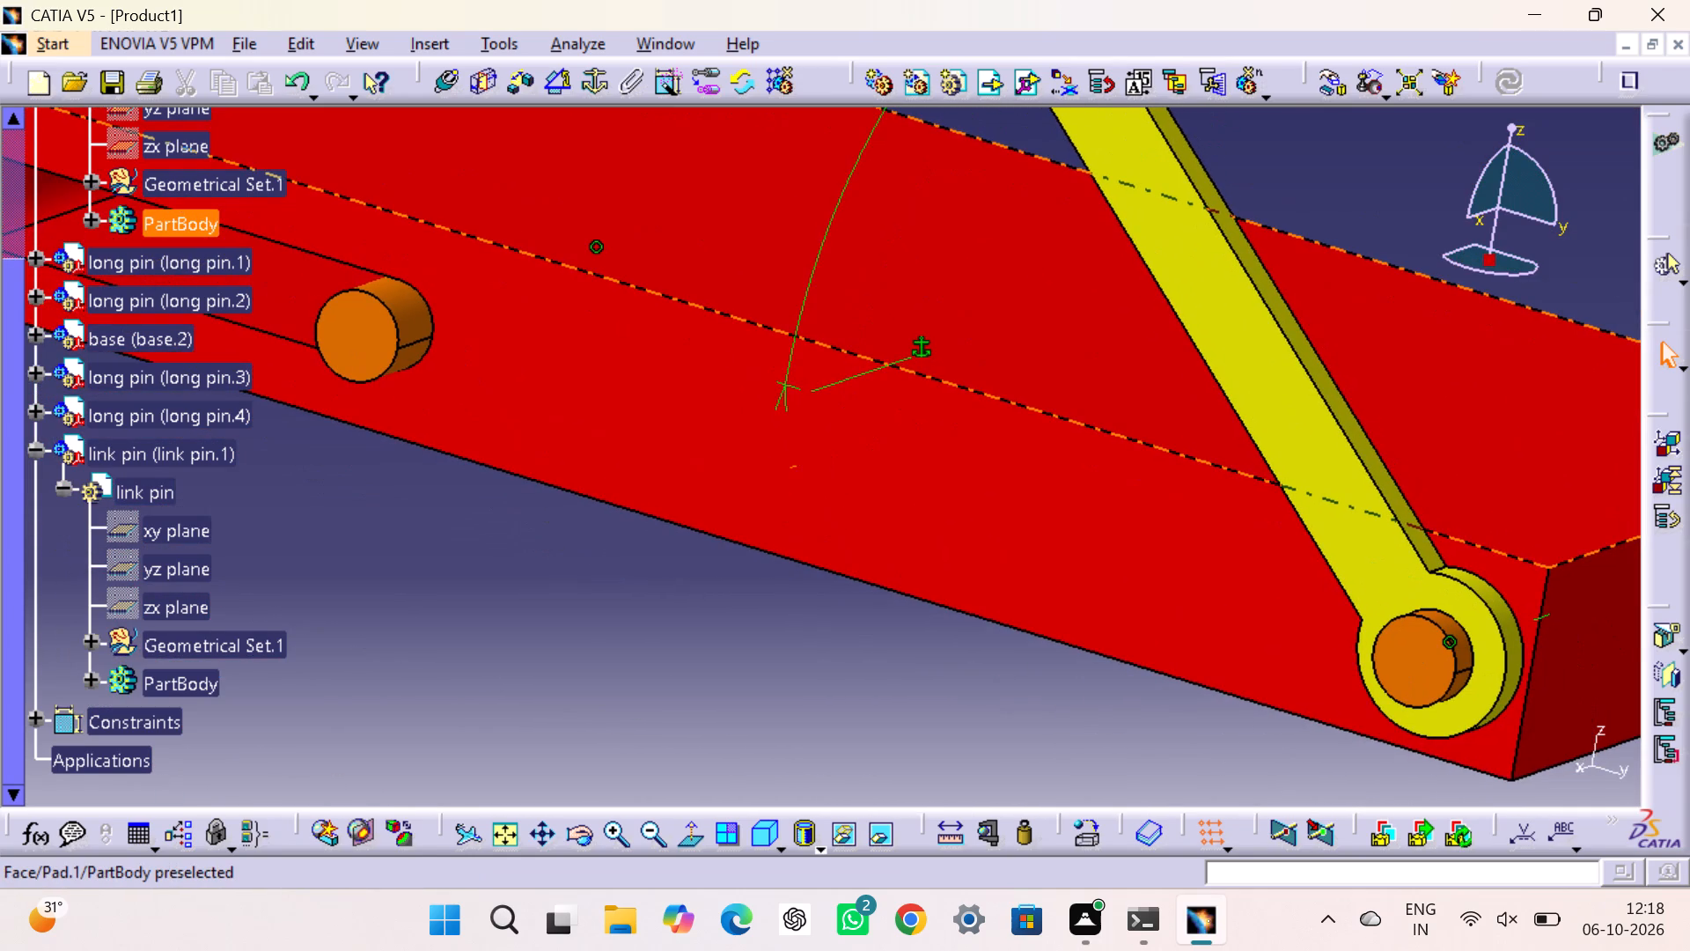
{"action": "middle_click_drag", "start_coordinate": [871, 274], "coordinate": [871, 274]}
Hide the 43.5-degree angle constraint between the lower base and the link.
{"action": "middle_click_drag", "start_coordinate": [834, 181], "coordinate": [842, 425]}
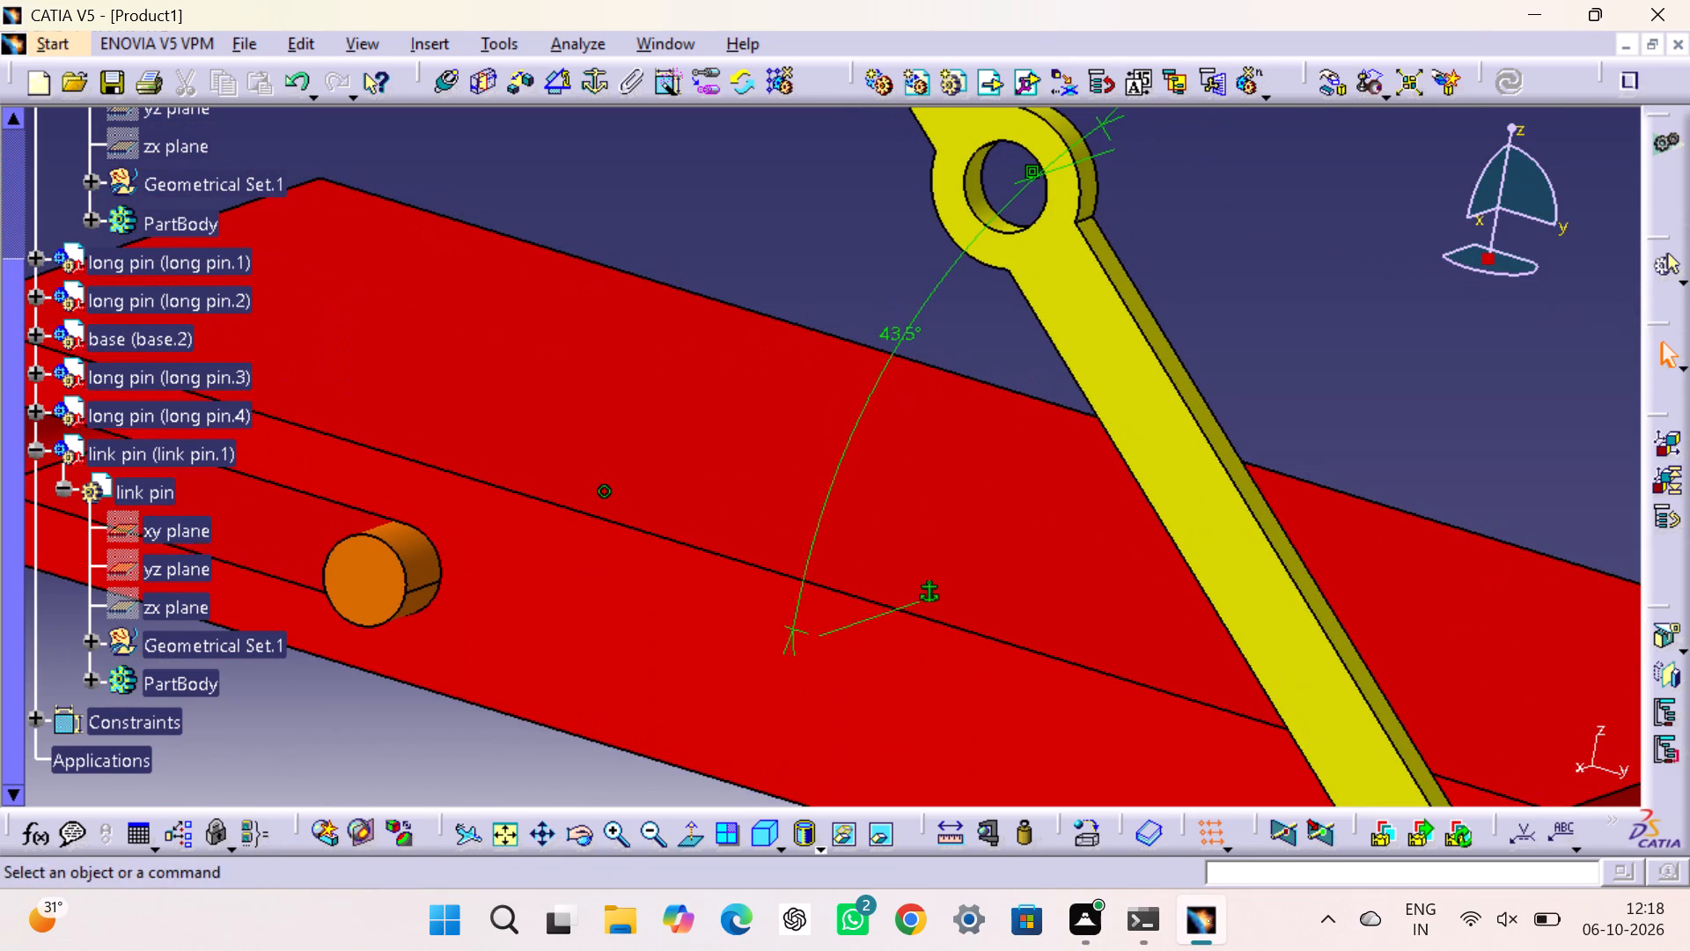
{"action": "right_click", "coordinate": [921, 312]}
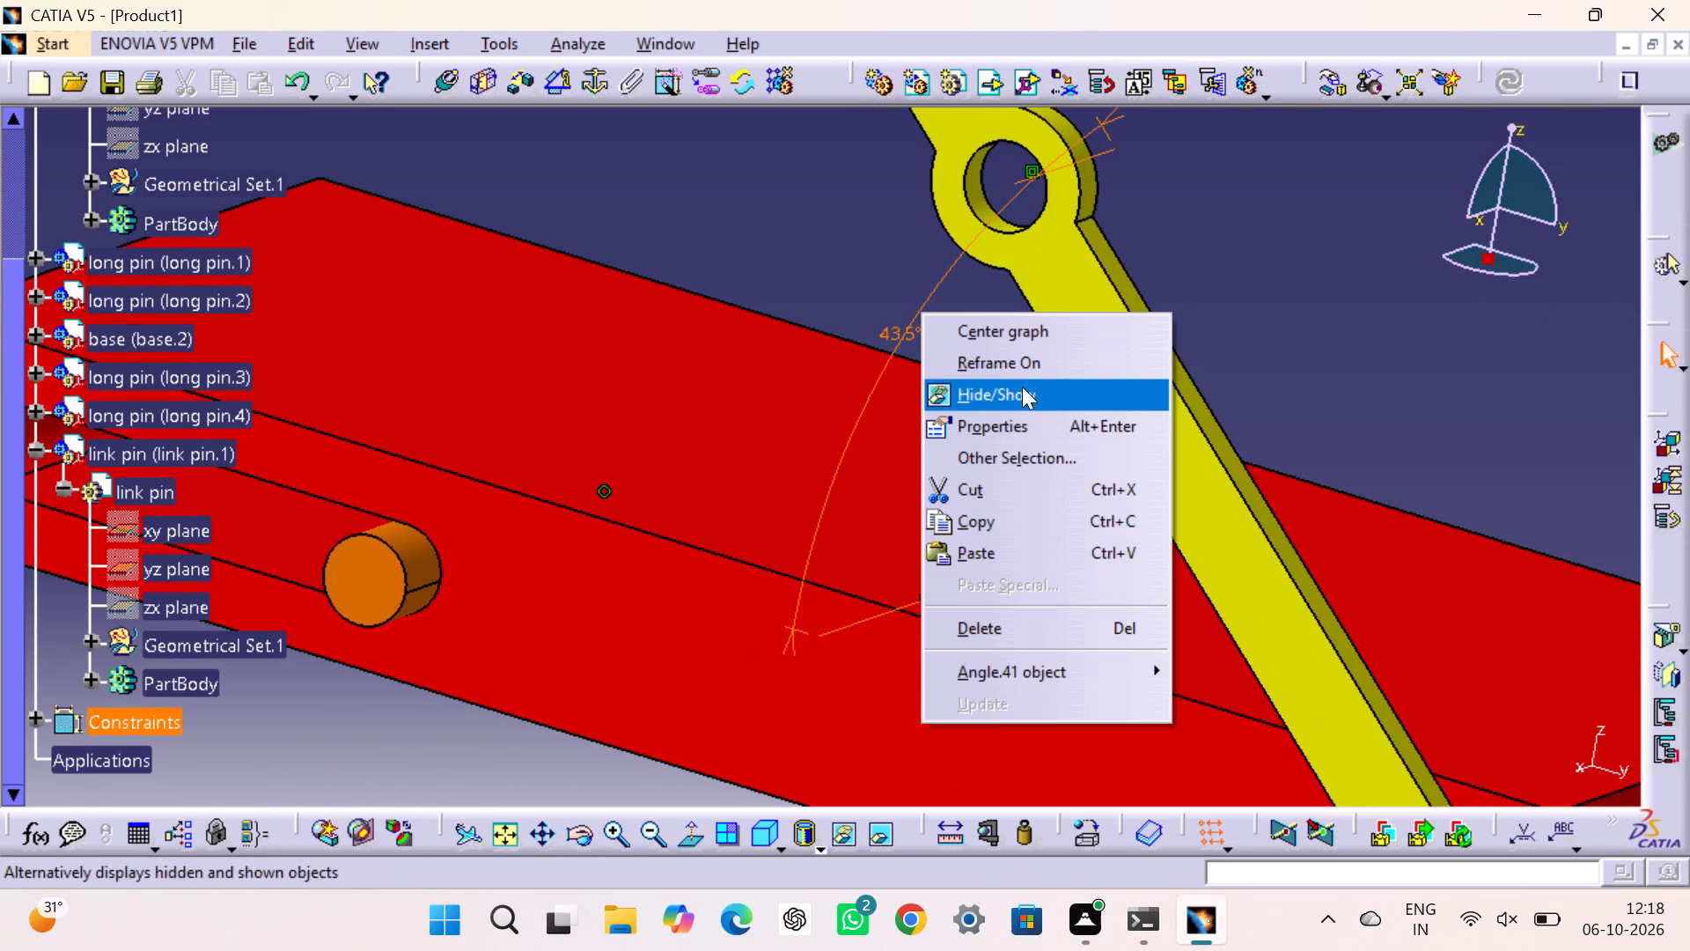
{"action": "left_click", "coordinate": [1022, 391]}
{"action": "left_click_drag", "start_coordinate": [1290, 254], "coordinate": [1286, 262]}
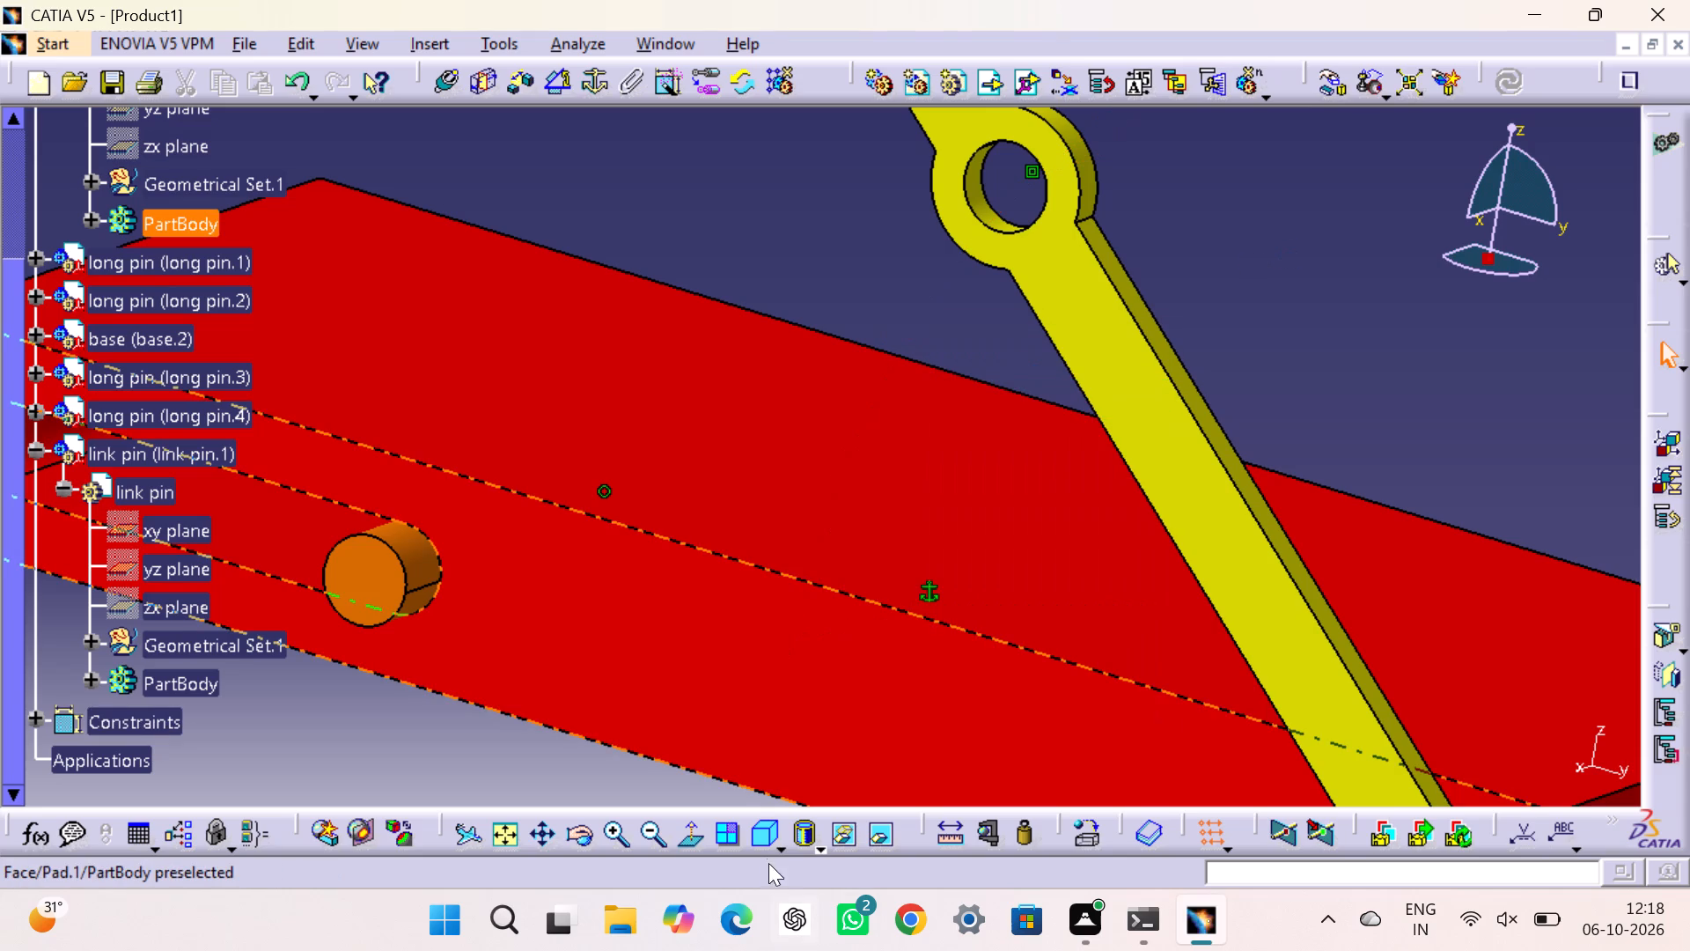
Show the whole assembly in isometric view, fitted to the window.
{"action": "left_click", "coordinate": [761, 831]}
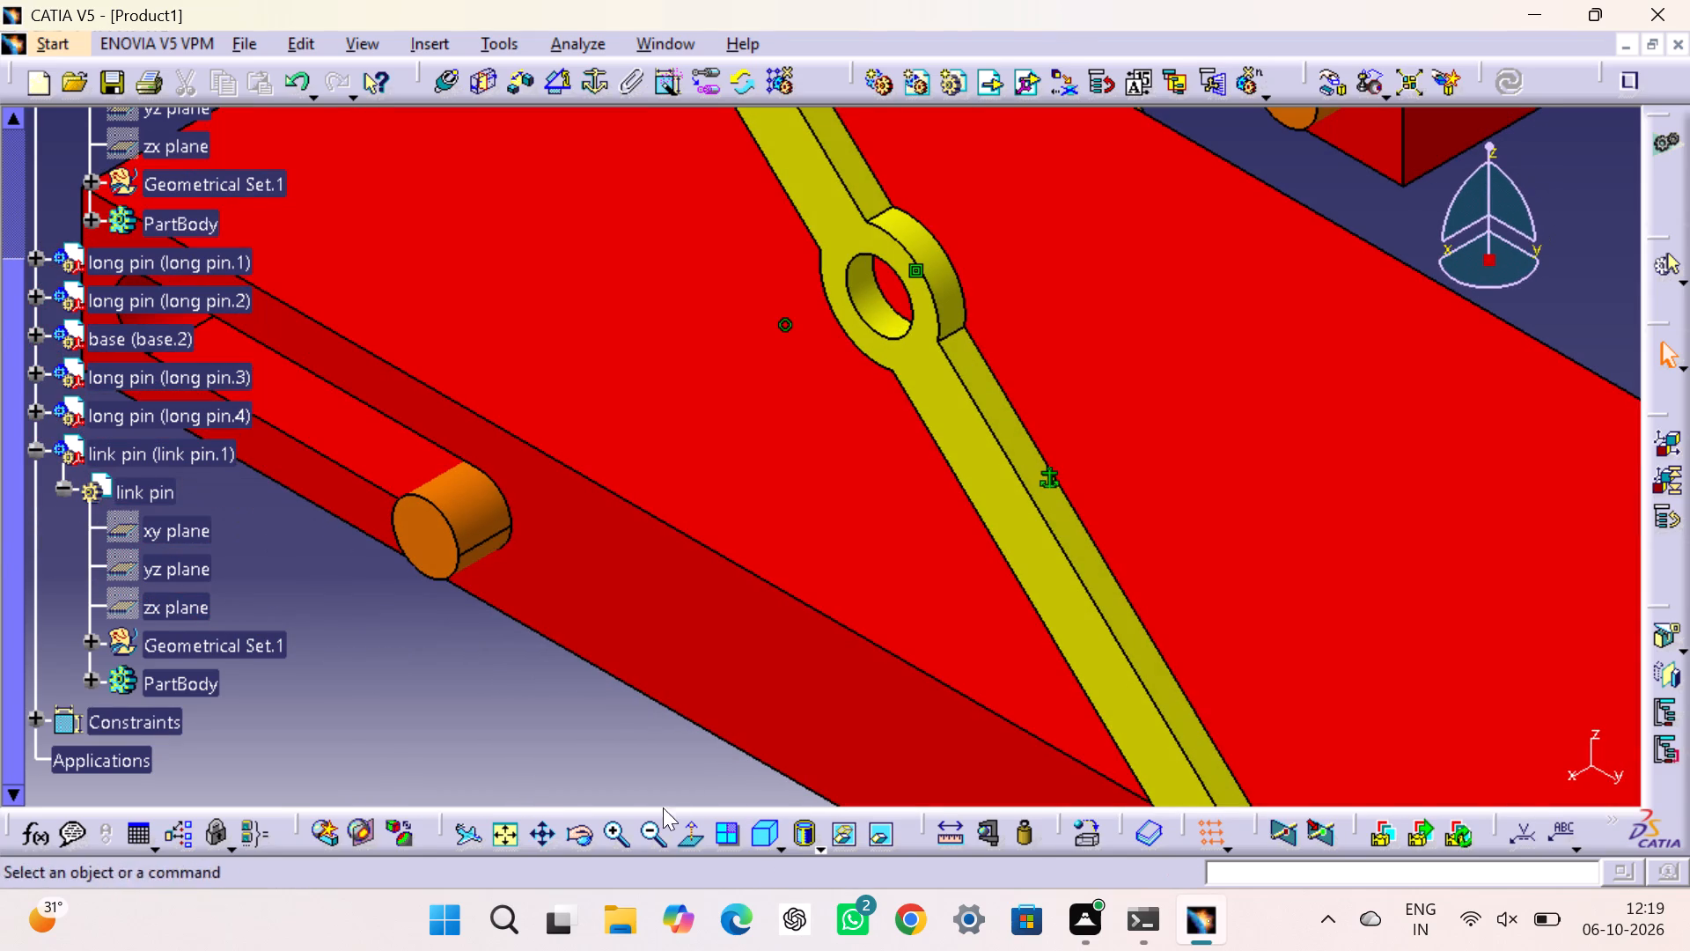
{"action": "left_click", "coordinate": [503, 835]}
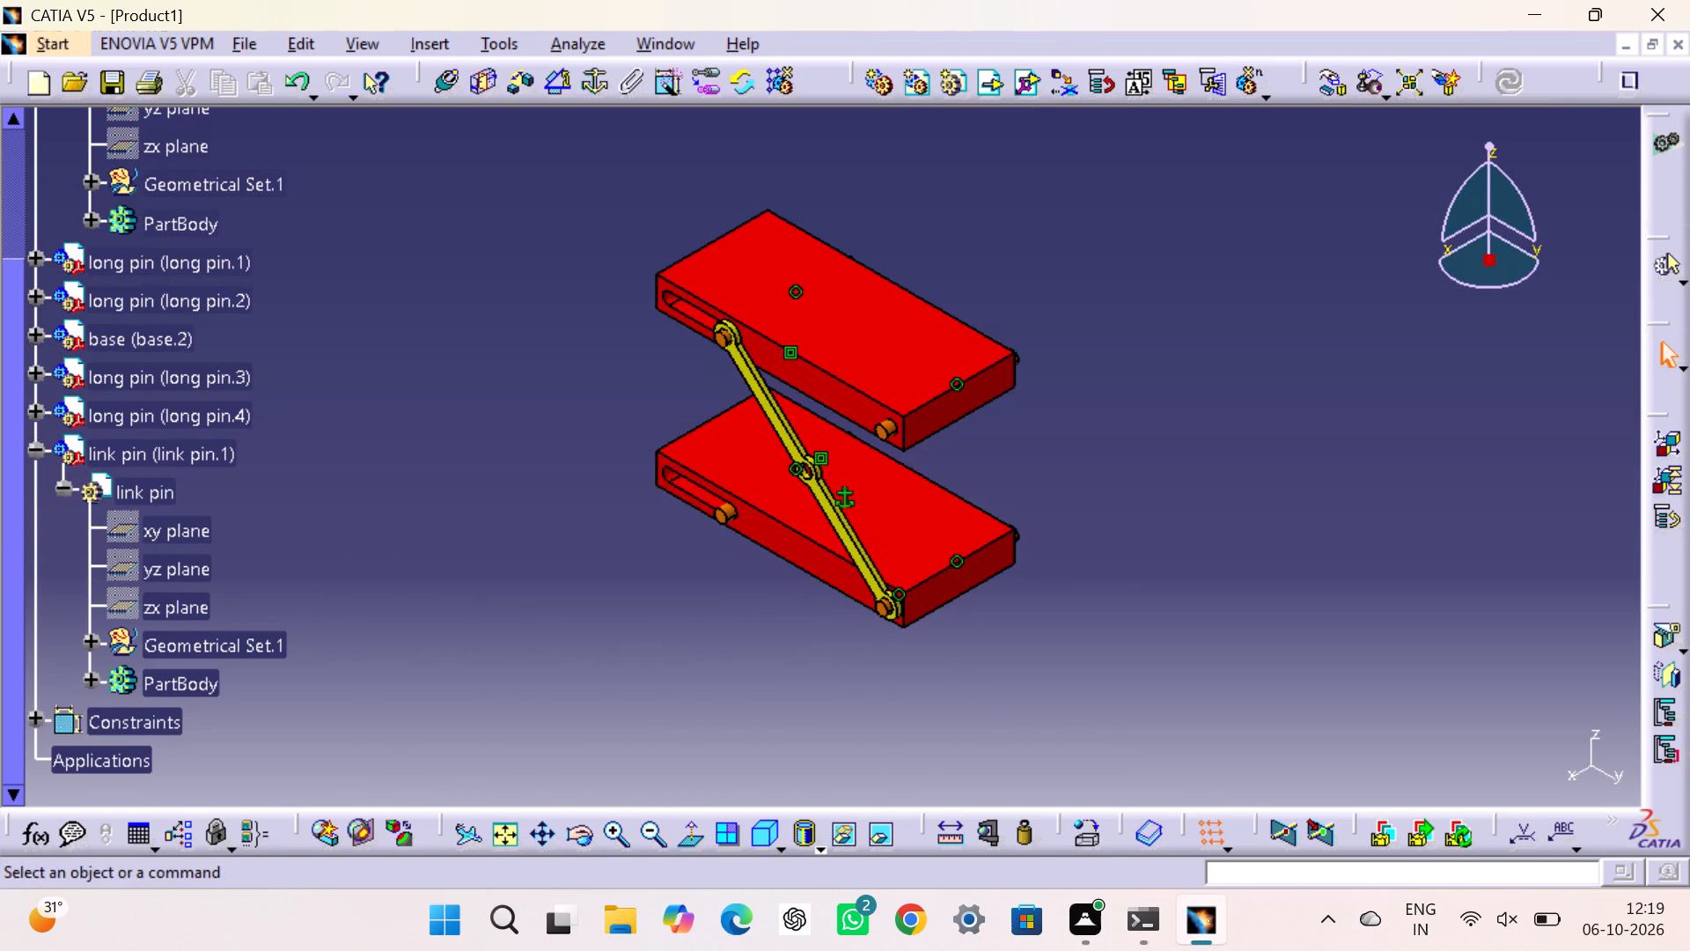
{"action": "left_click", "coordinate": [536, 384]}
{"action": "left_click", "coordinate": [496, 292]}
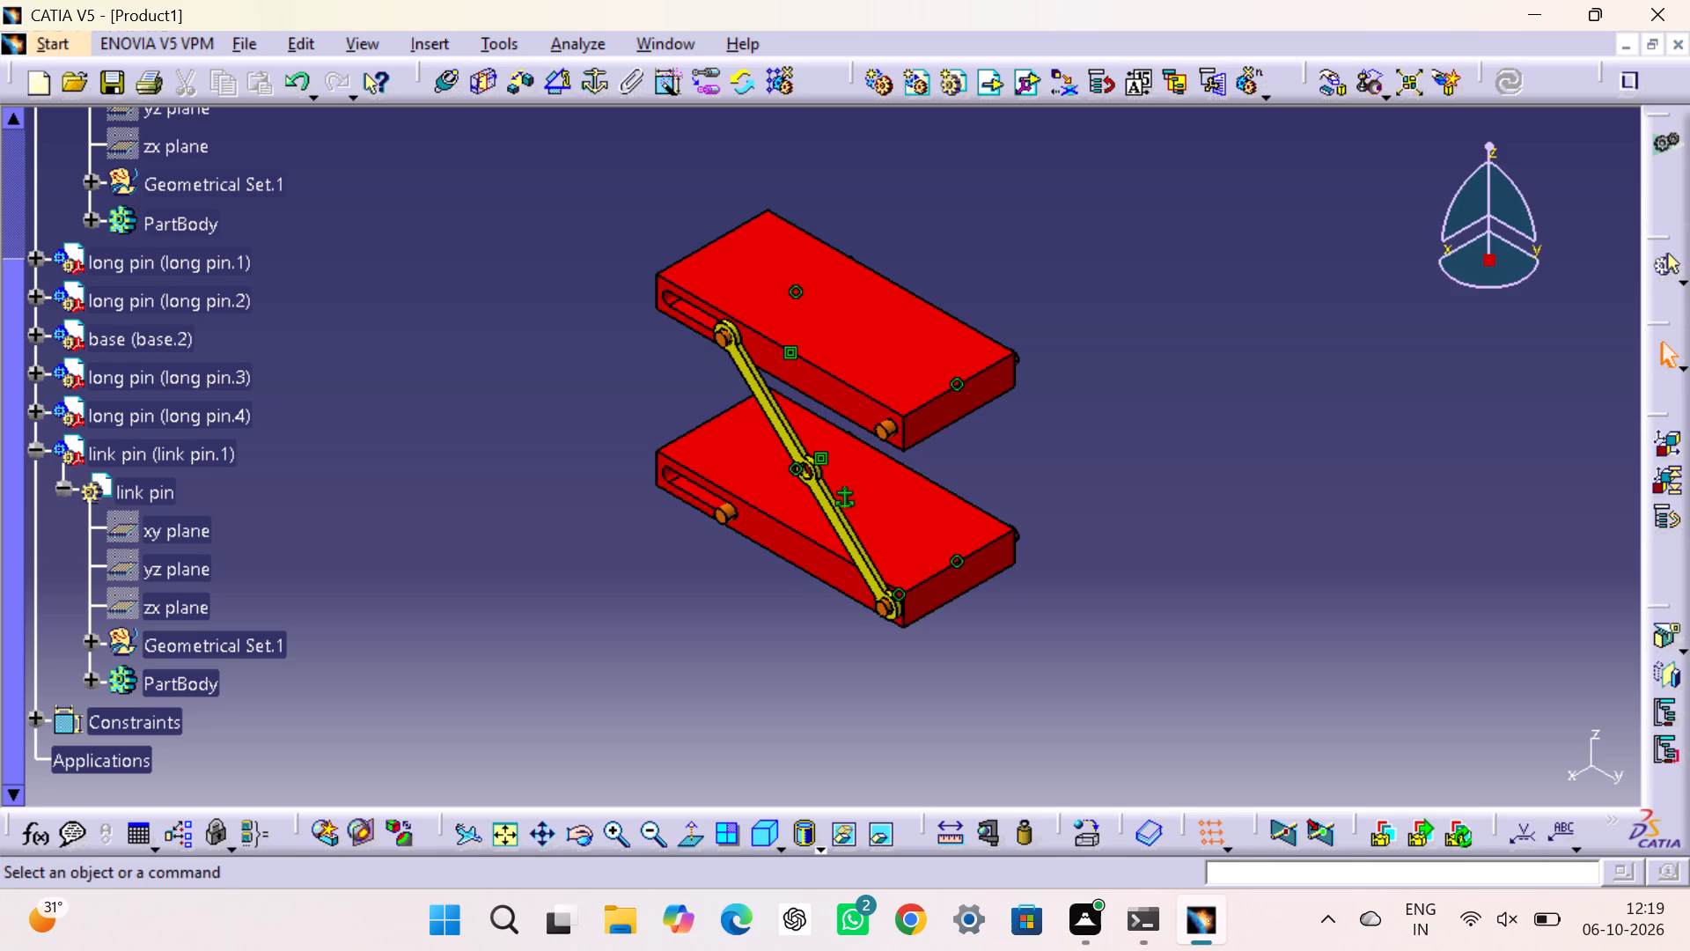
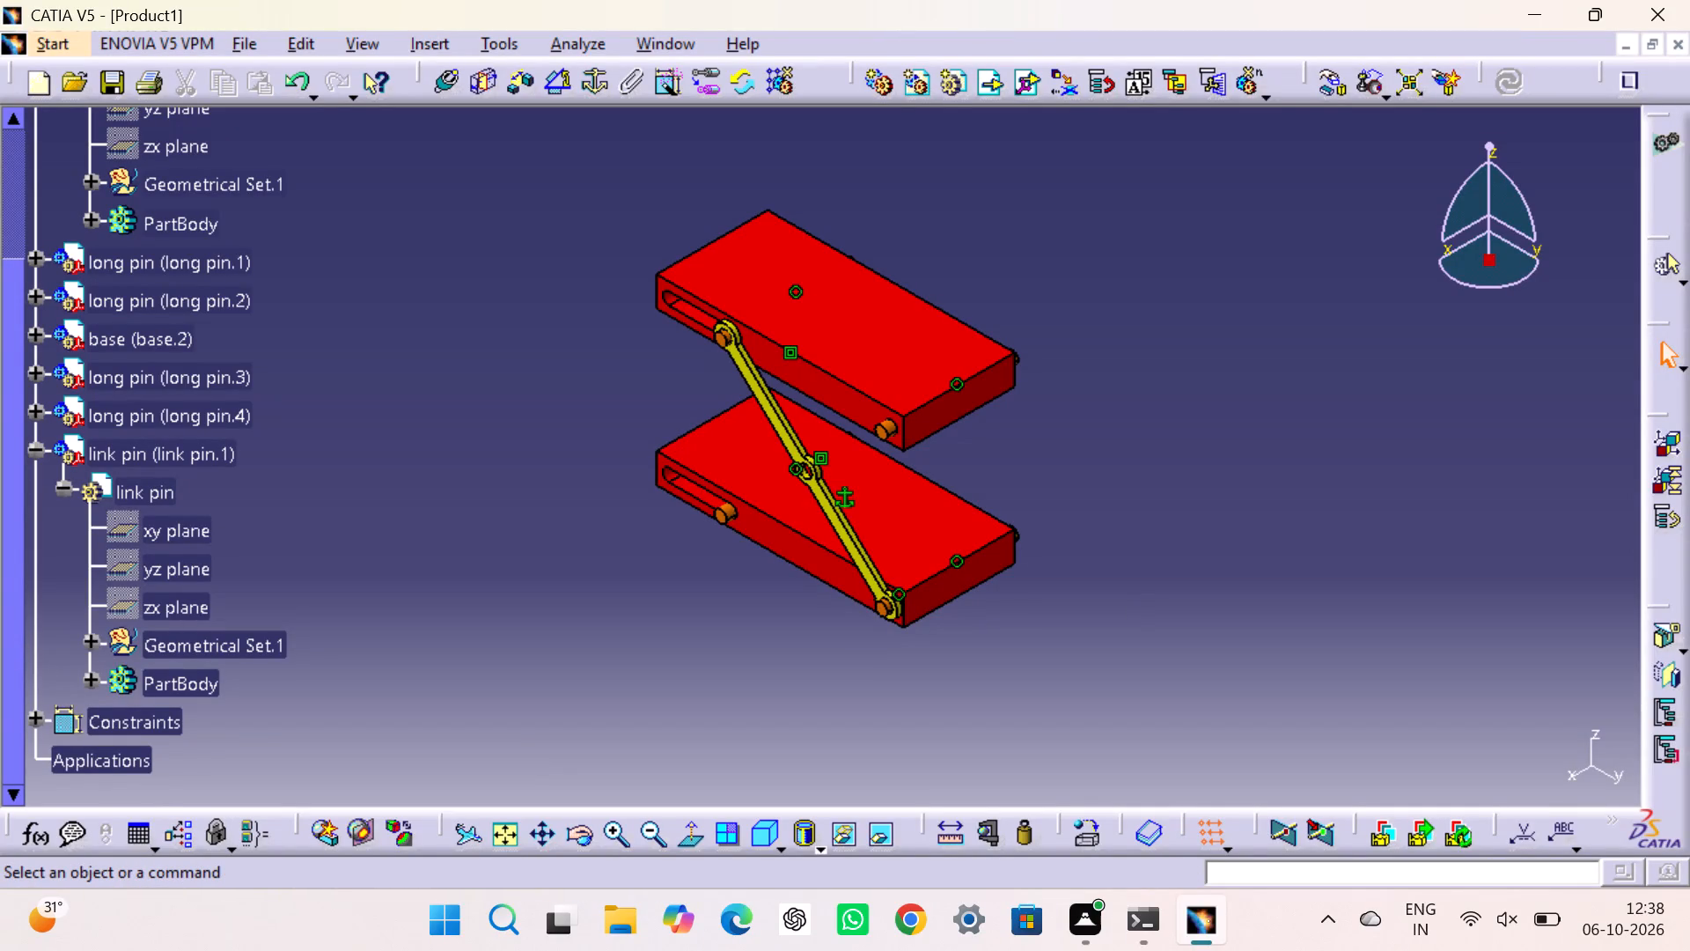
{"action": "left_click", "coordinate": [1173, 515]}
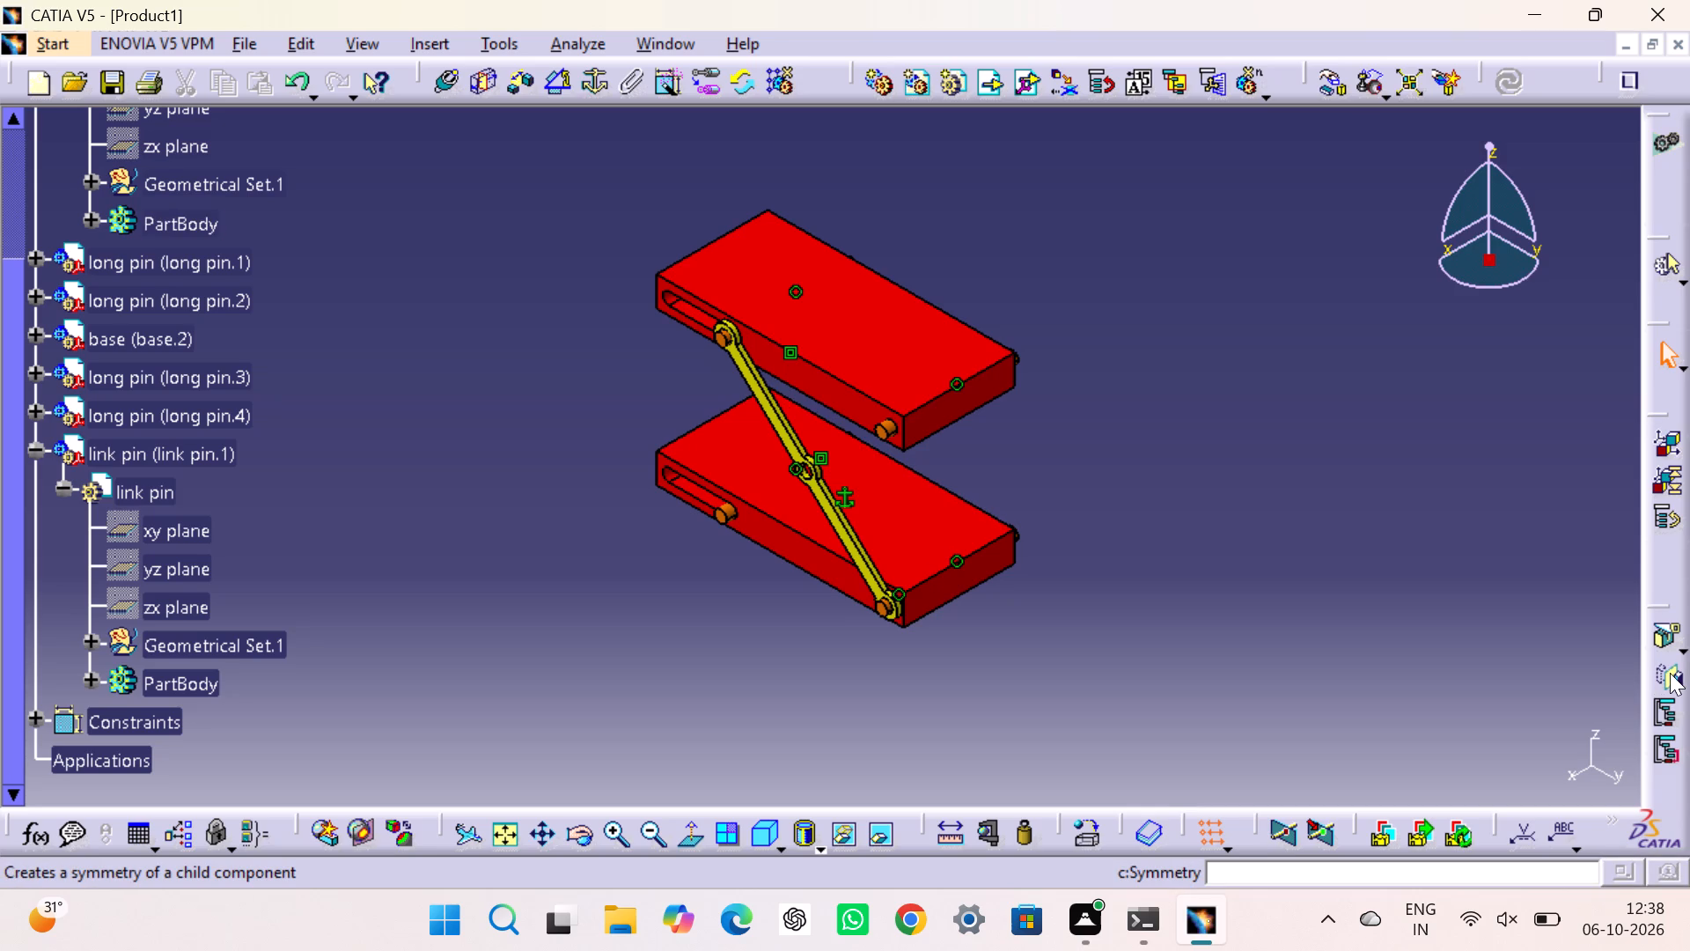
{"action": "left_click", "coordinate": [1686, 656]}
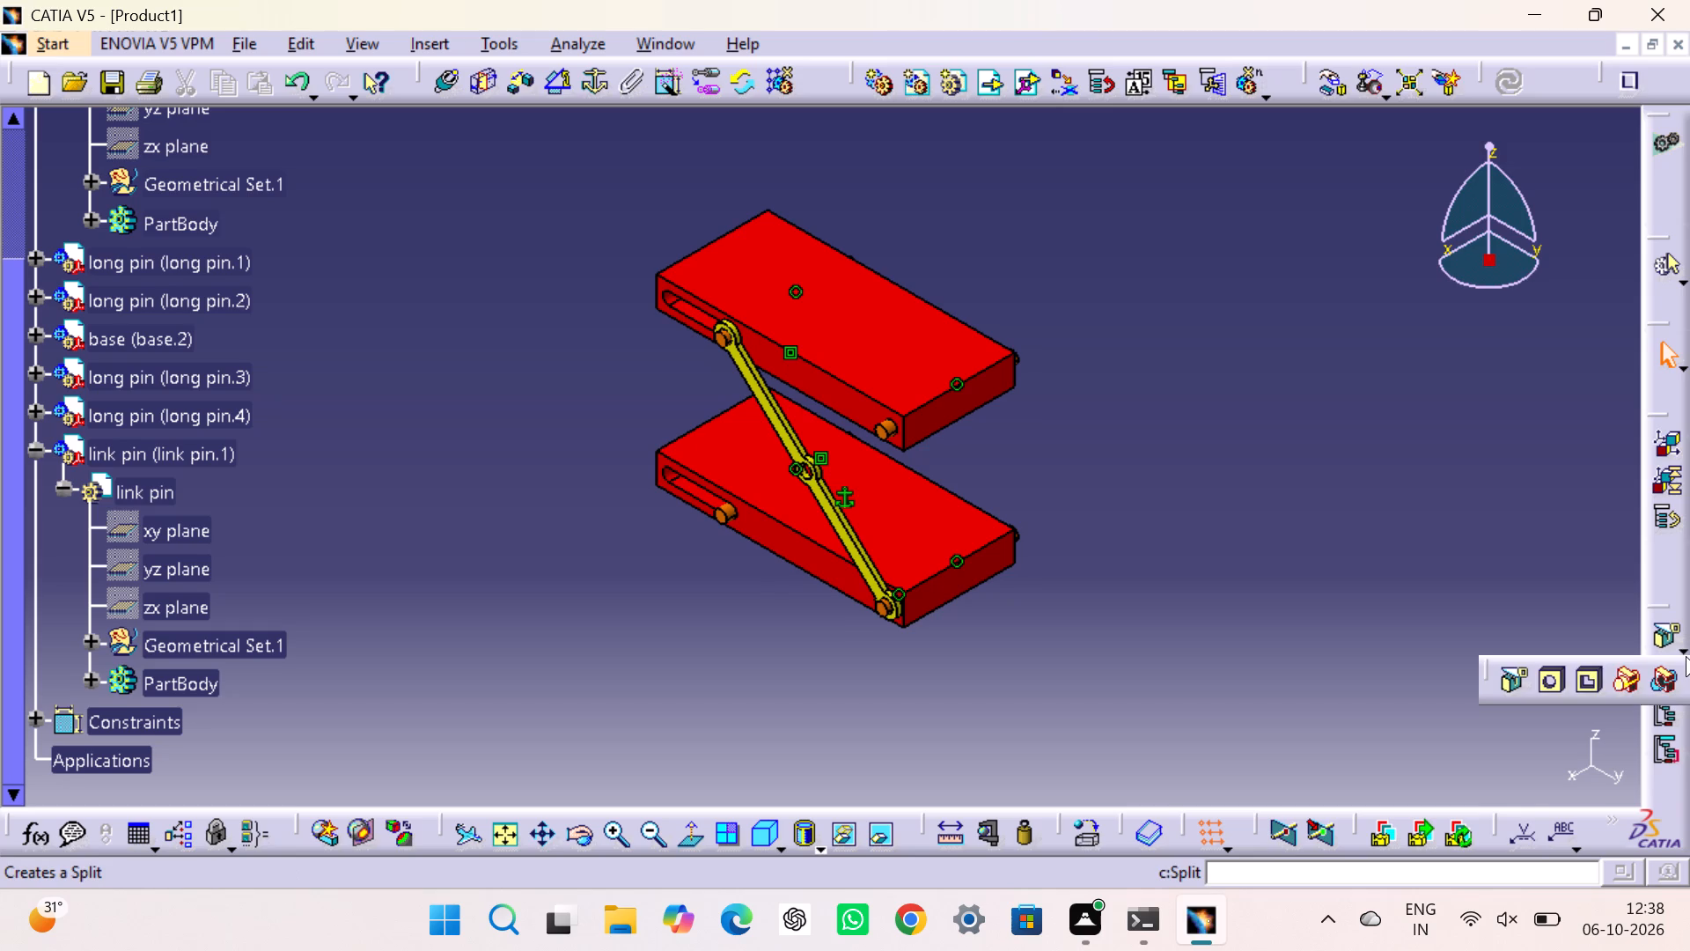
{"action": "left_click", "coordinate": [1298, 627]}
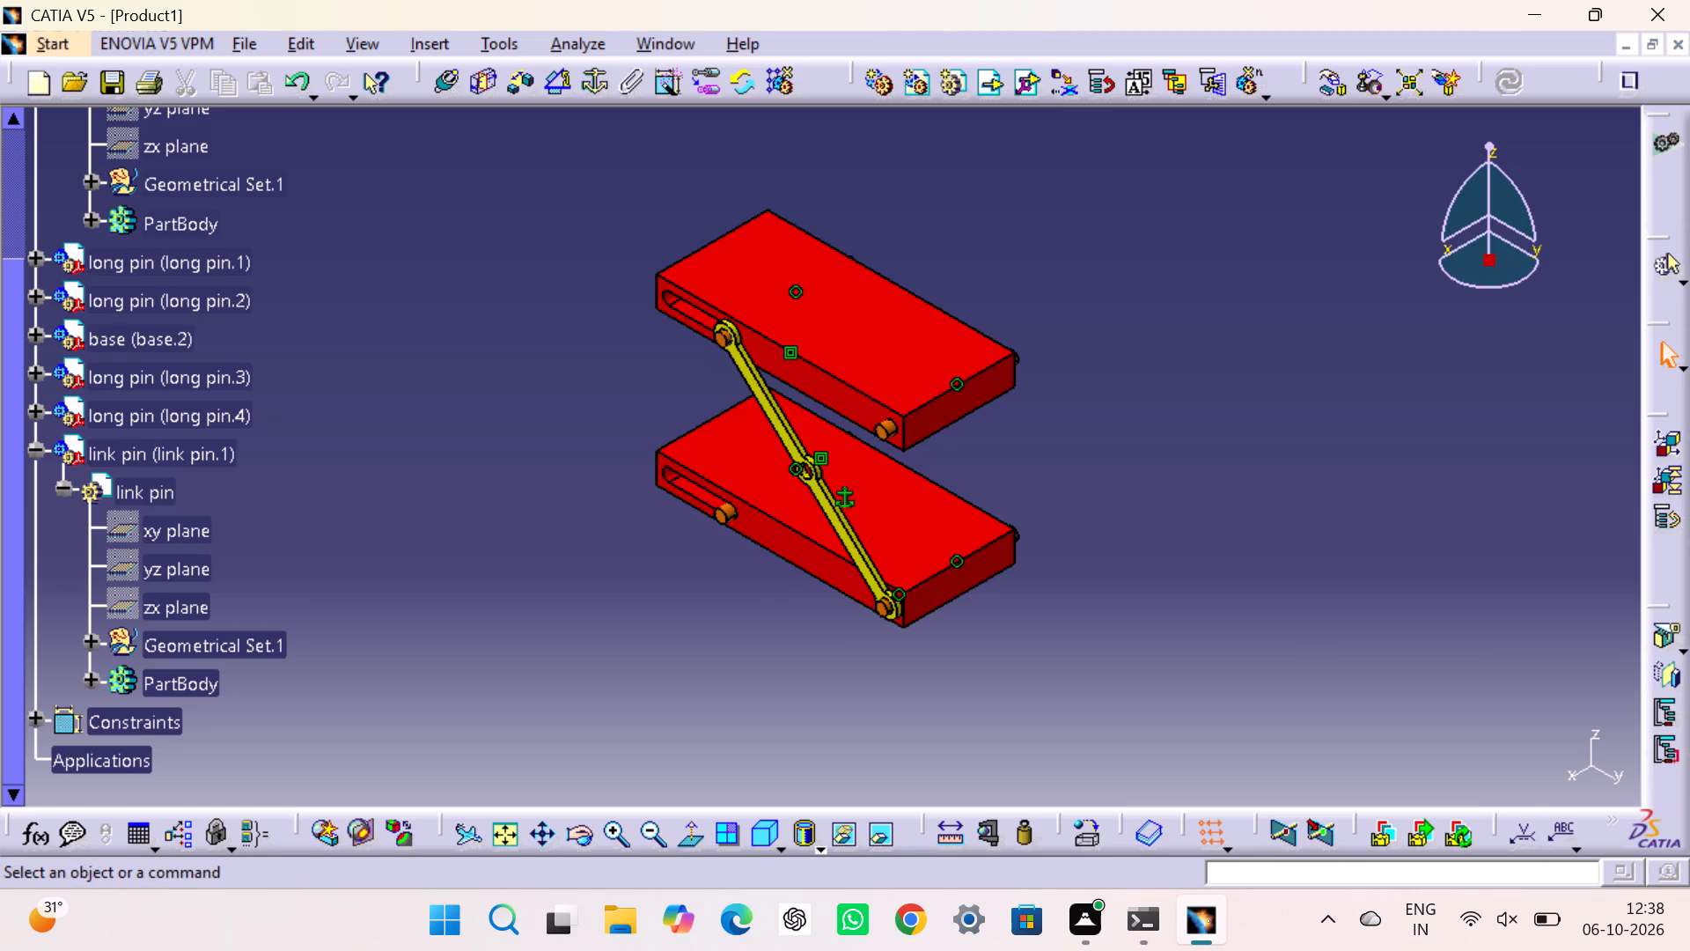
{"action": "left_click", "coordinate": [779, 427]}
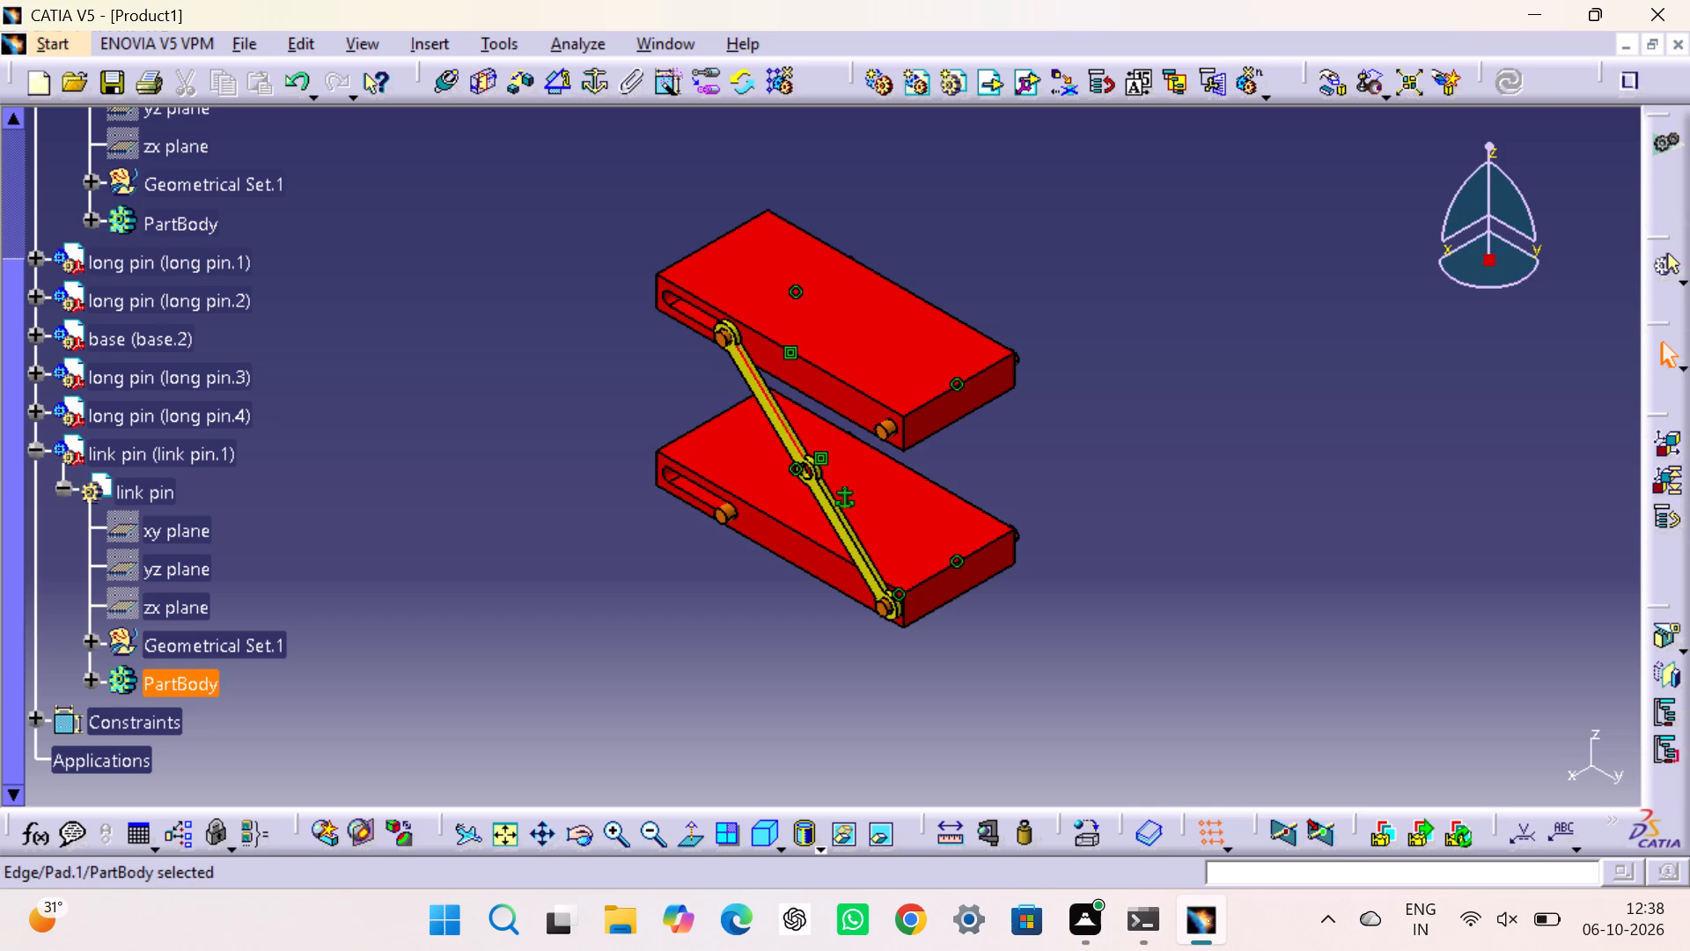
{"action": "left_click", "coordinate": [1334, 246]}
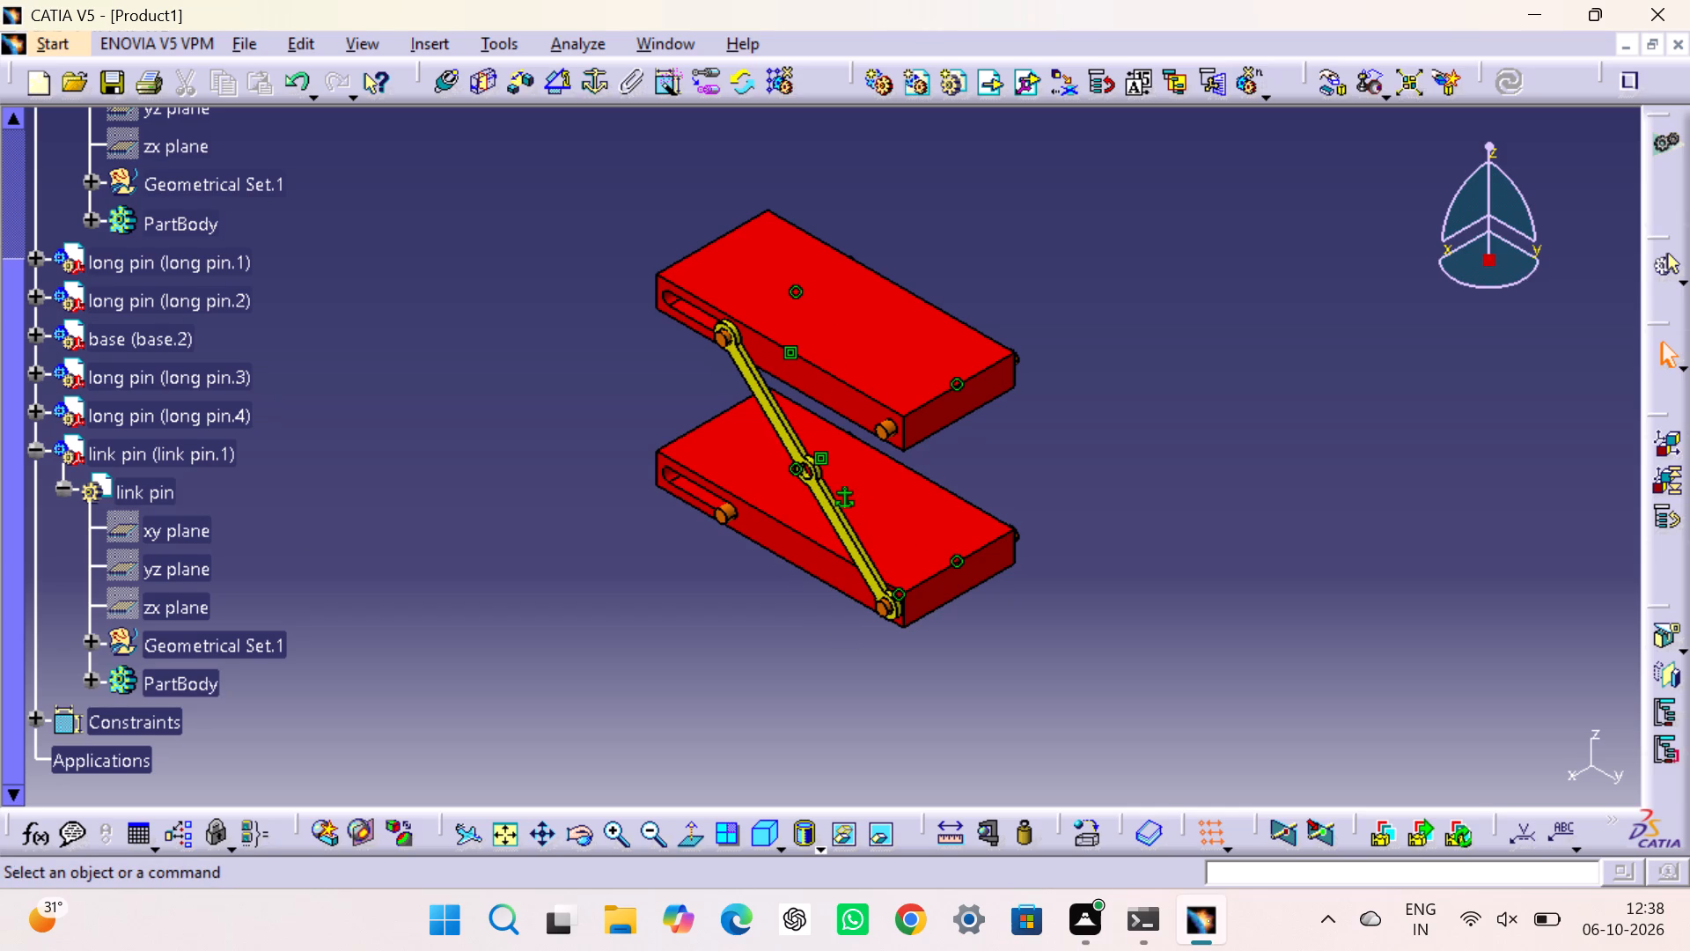
Analyze the component degrees of freedom of link pin.1.
{"action": "left_click", "coordinate": [31, 449]}
{"action": "left_click", "coordinate": [94, 440]}
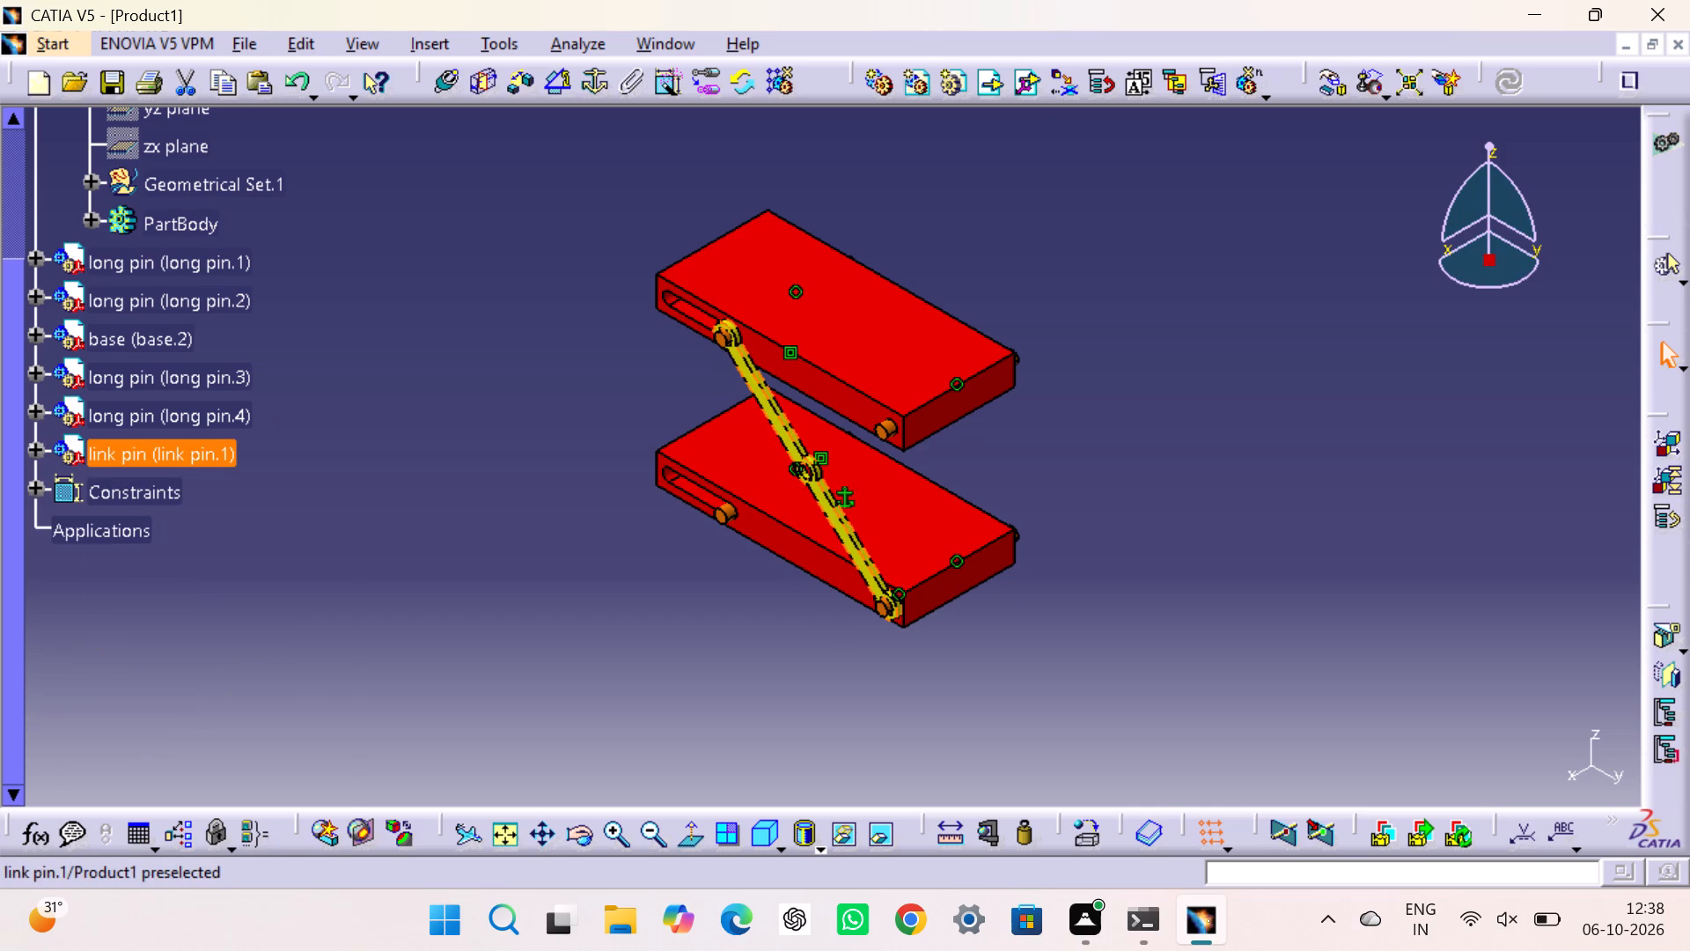
{"action": "right_click", "coordinate": [95, 440]}
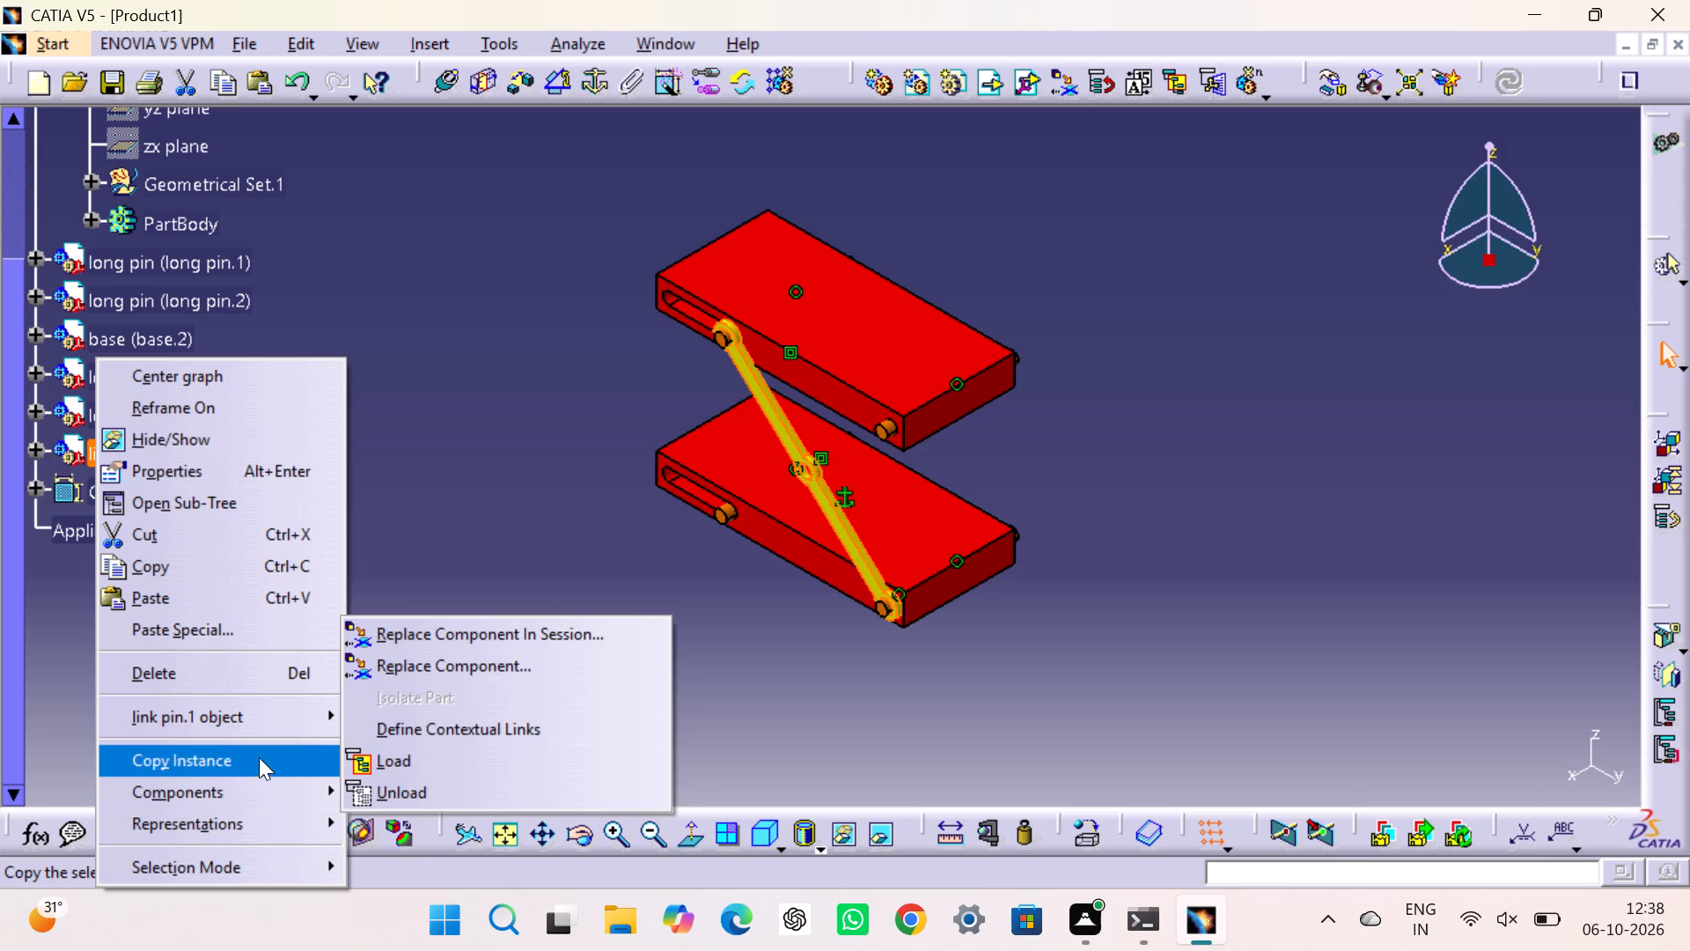
{"action": "left_click", "coordinate": [501, 857]}
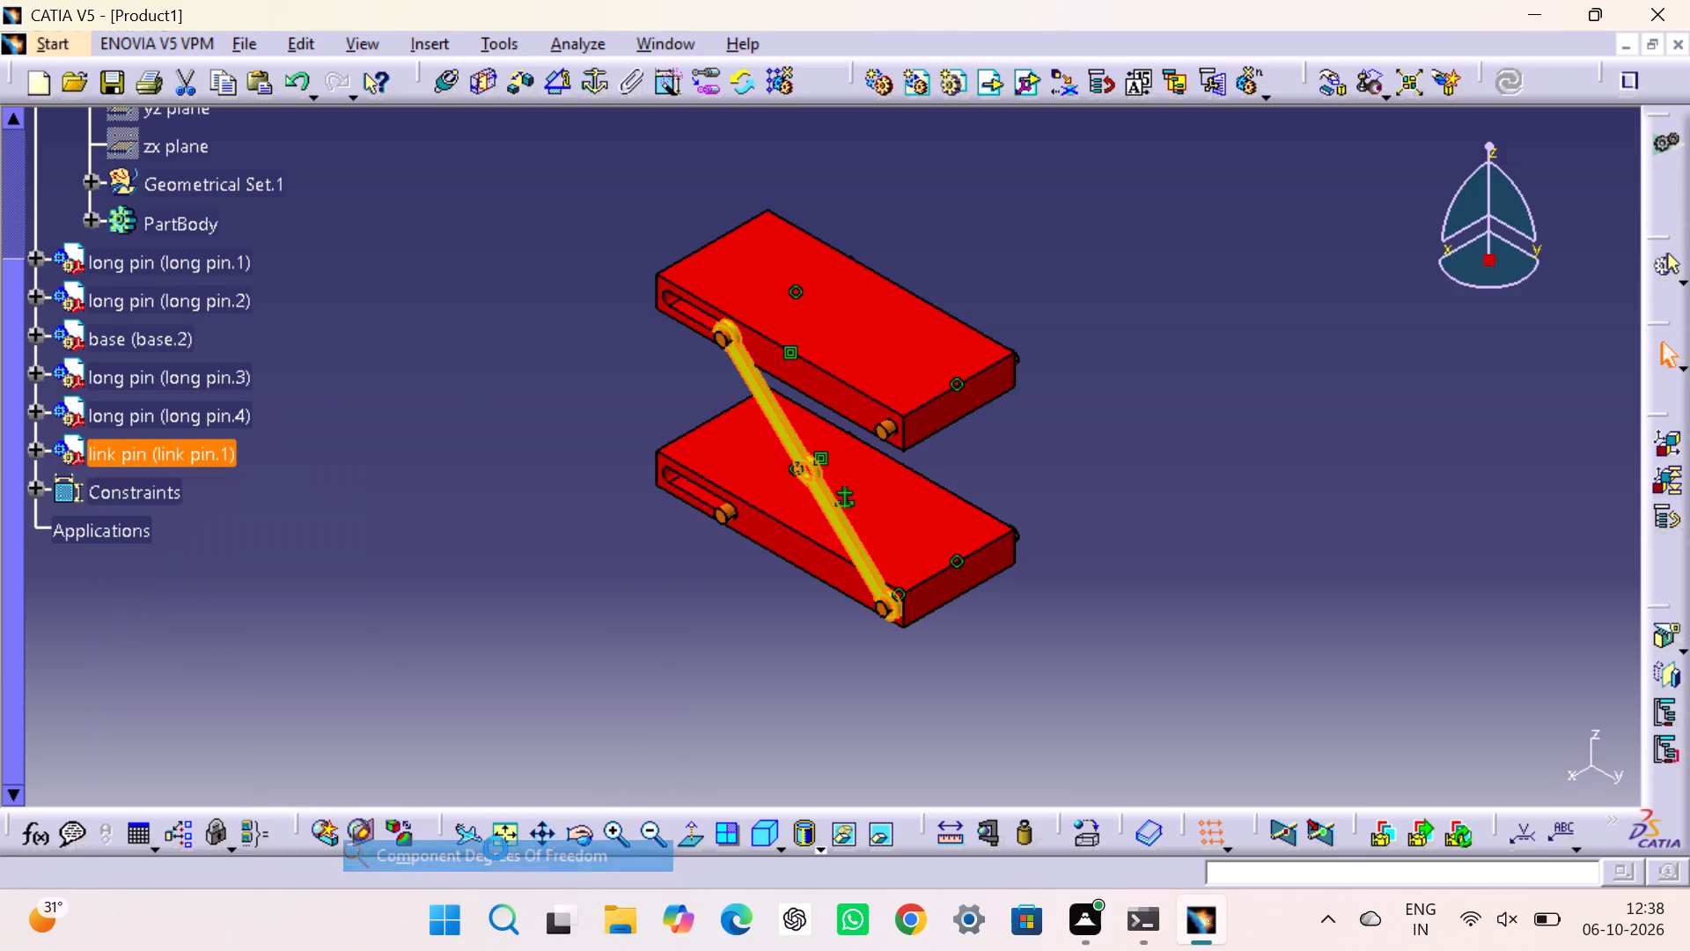
{"action": "left_click", "coordinate": [1066, 519]}
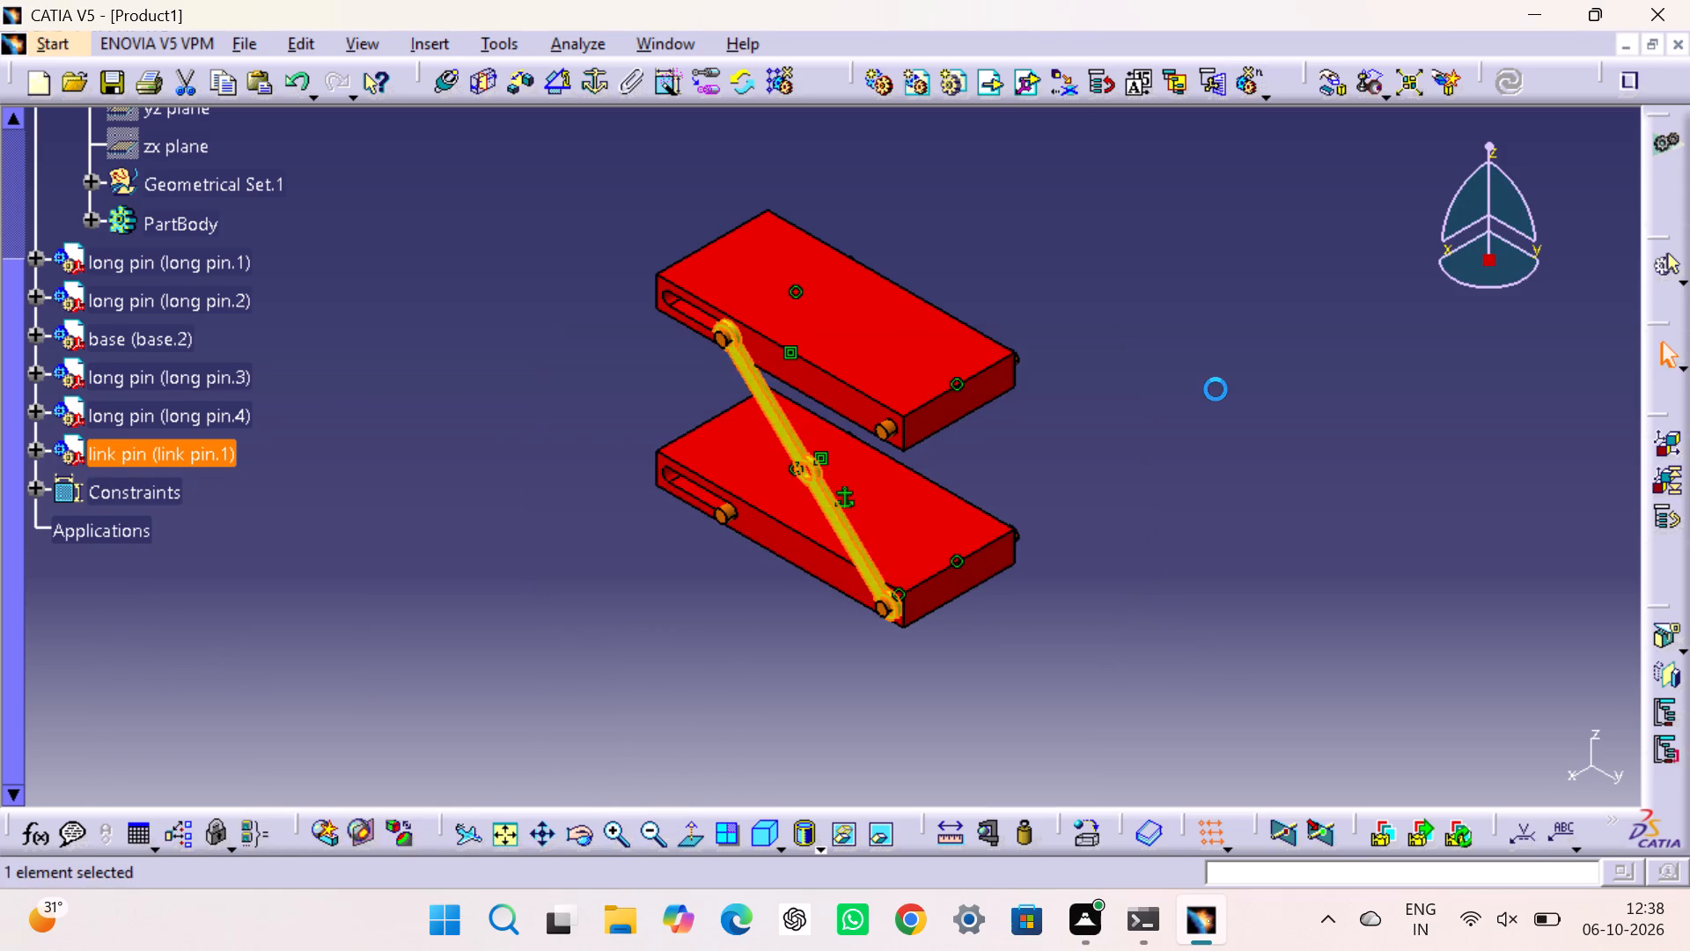
{"action": "left_click", "coordinate": [1223, 384]}
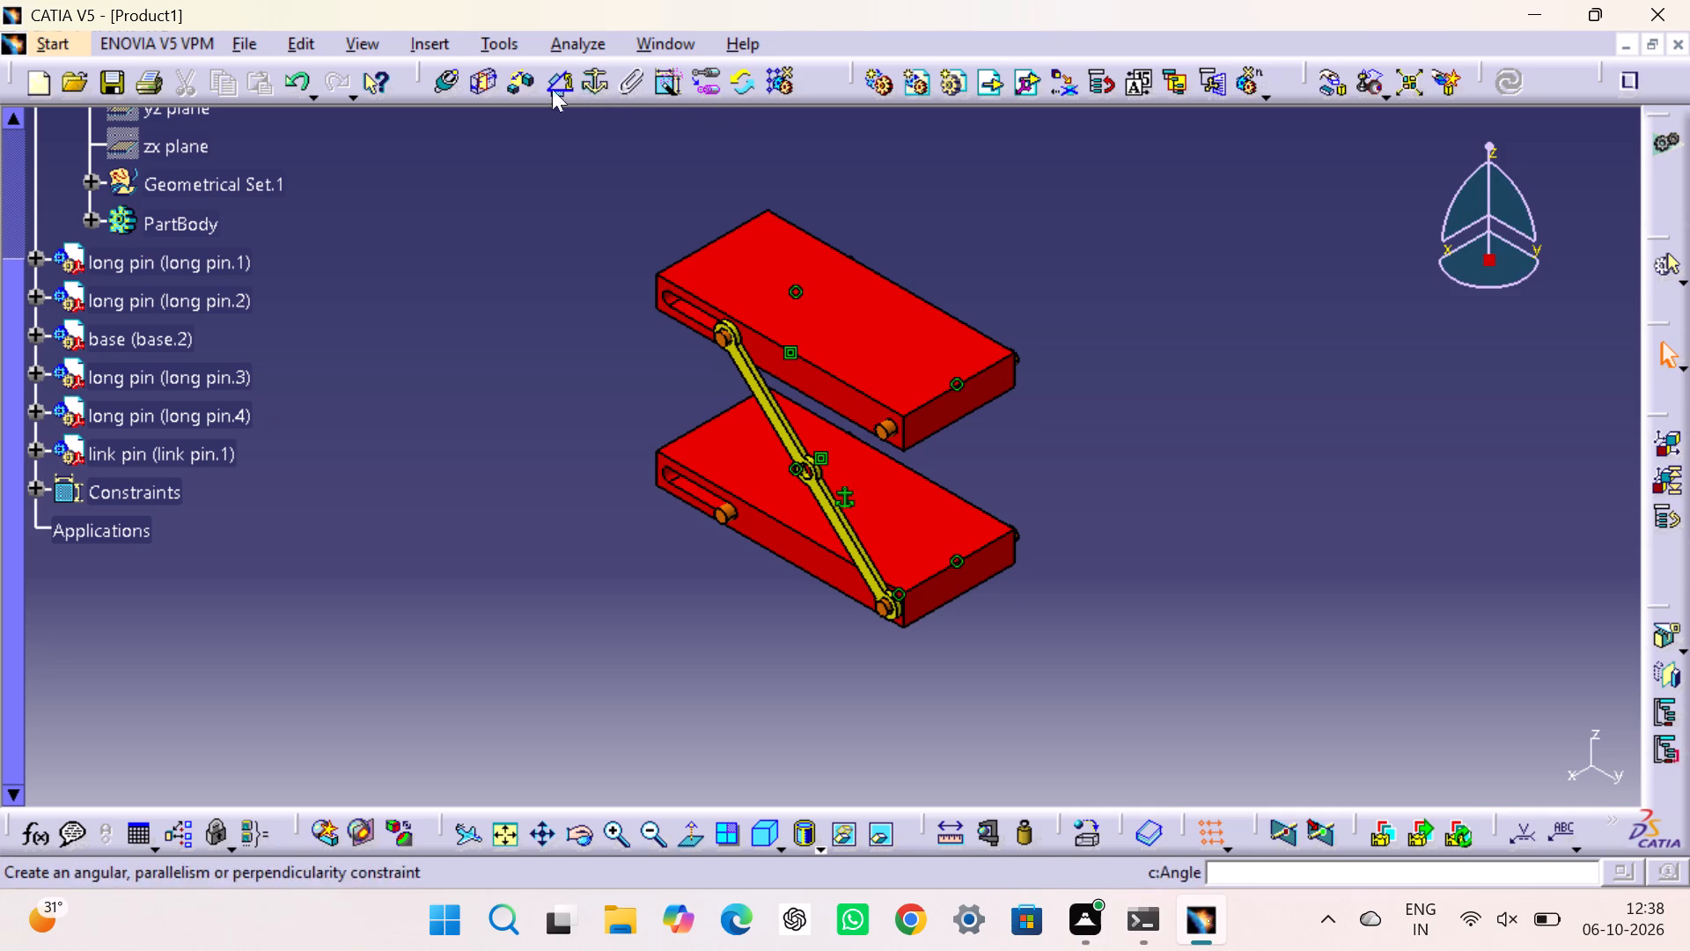
Duplicate link pin.1 with Fast Multi Instantiation.
{"action": "left_click", "coordinate": [183, 454]}
{"action": "left_click", "coordinate": [1241, 84]}
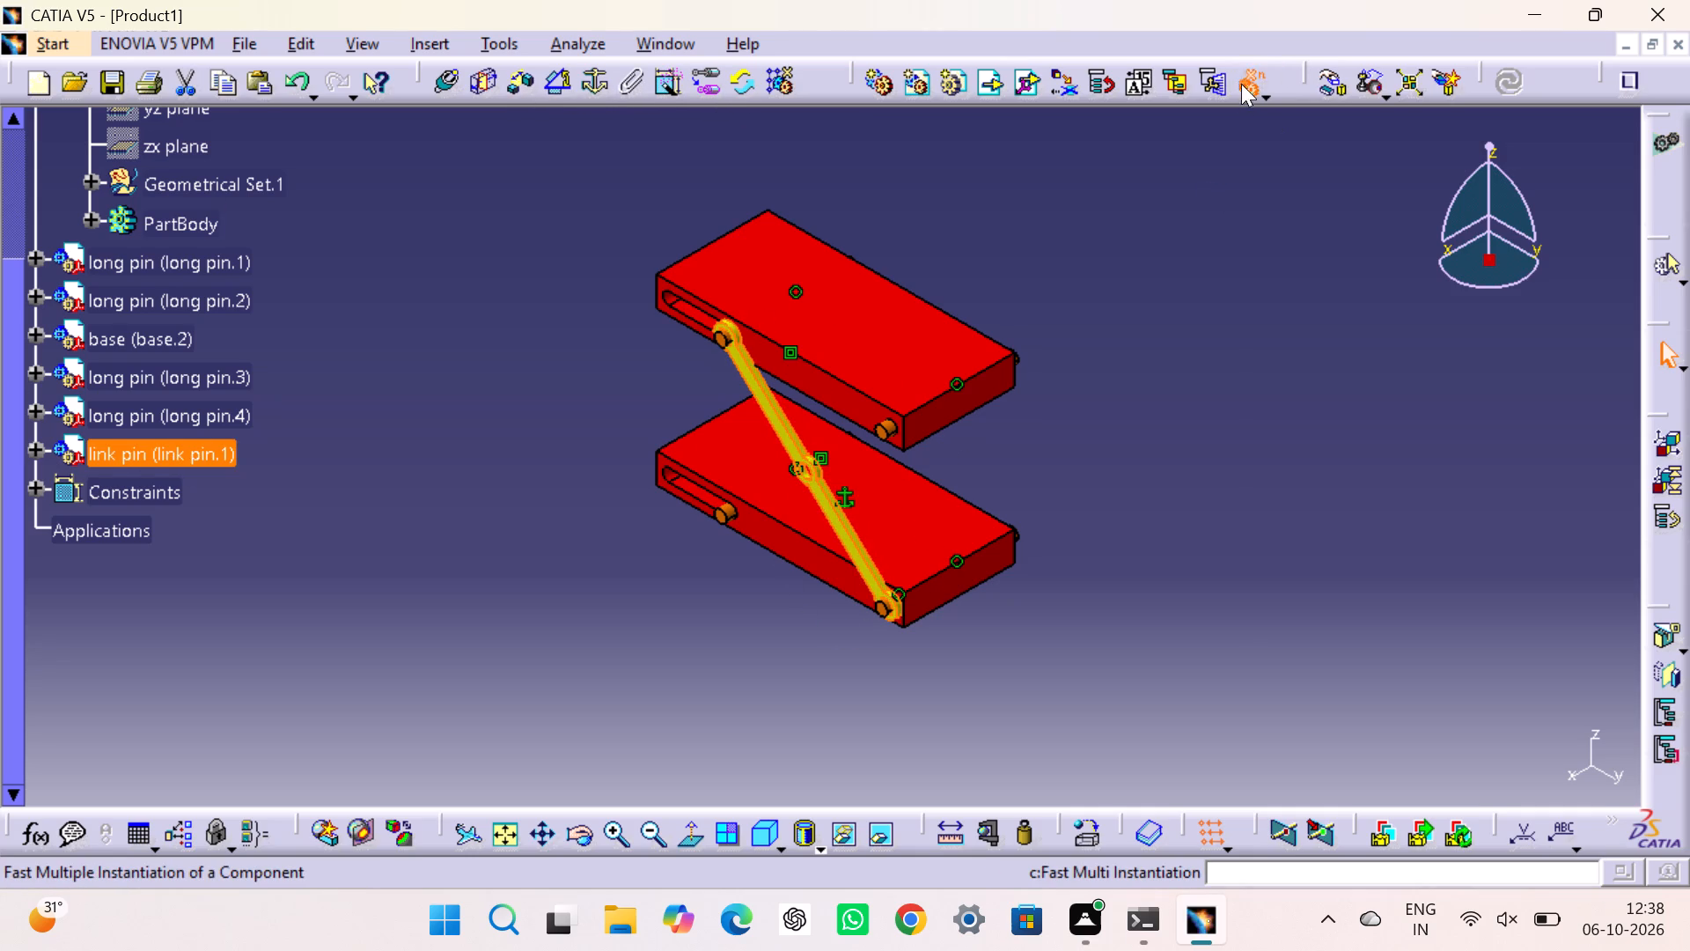
{"action": "left_click", "coordinate": [1287, 362]}
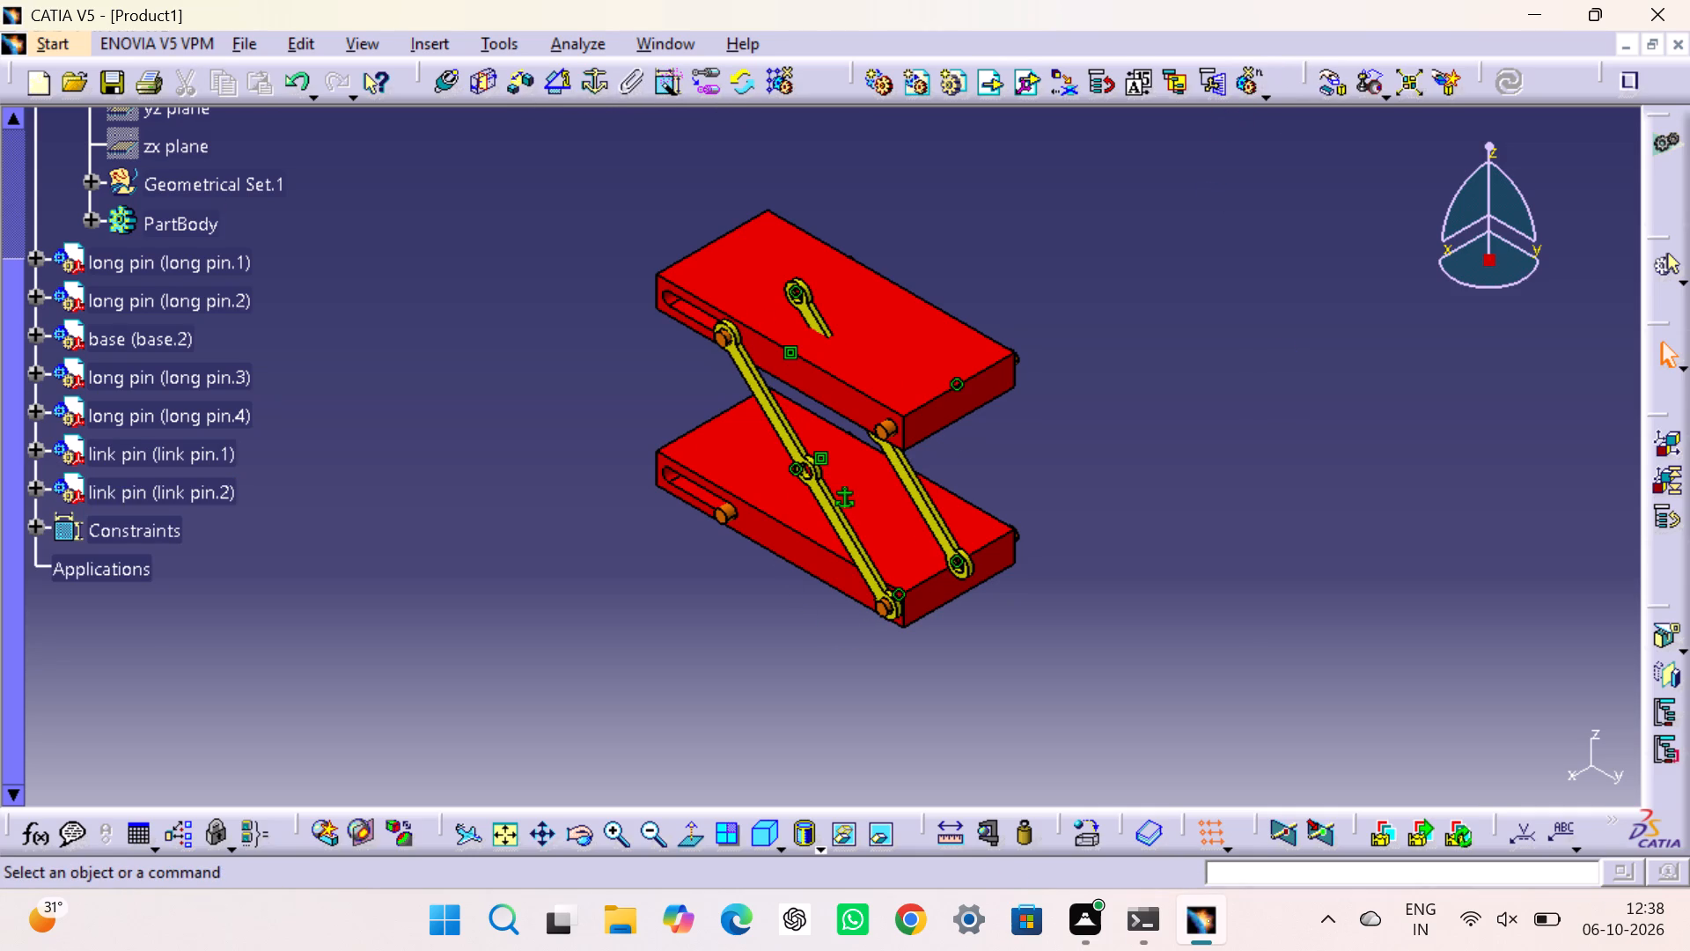
Move the new link pin along the X axis until it is clear of the two bases on their far side.
{"action": "left_click", "coordinate": [1327, 85]}
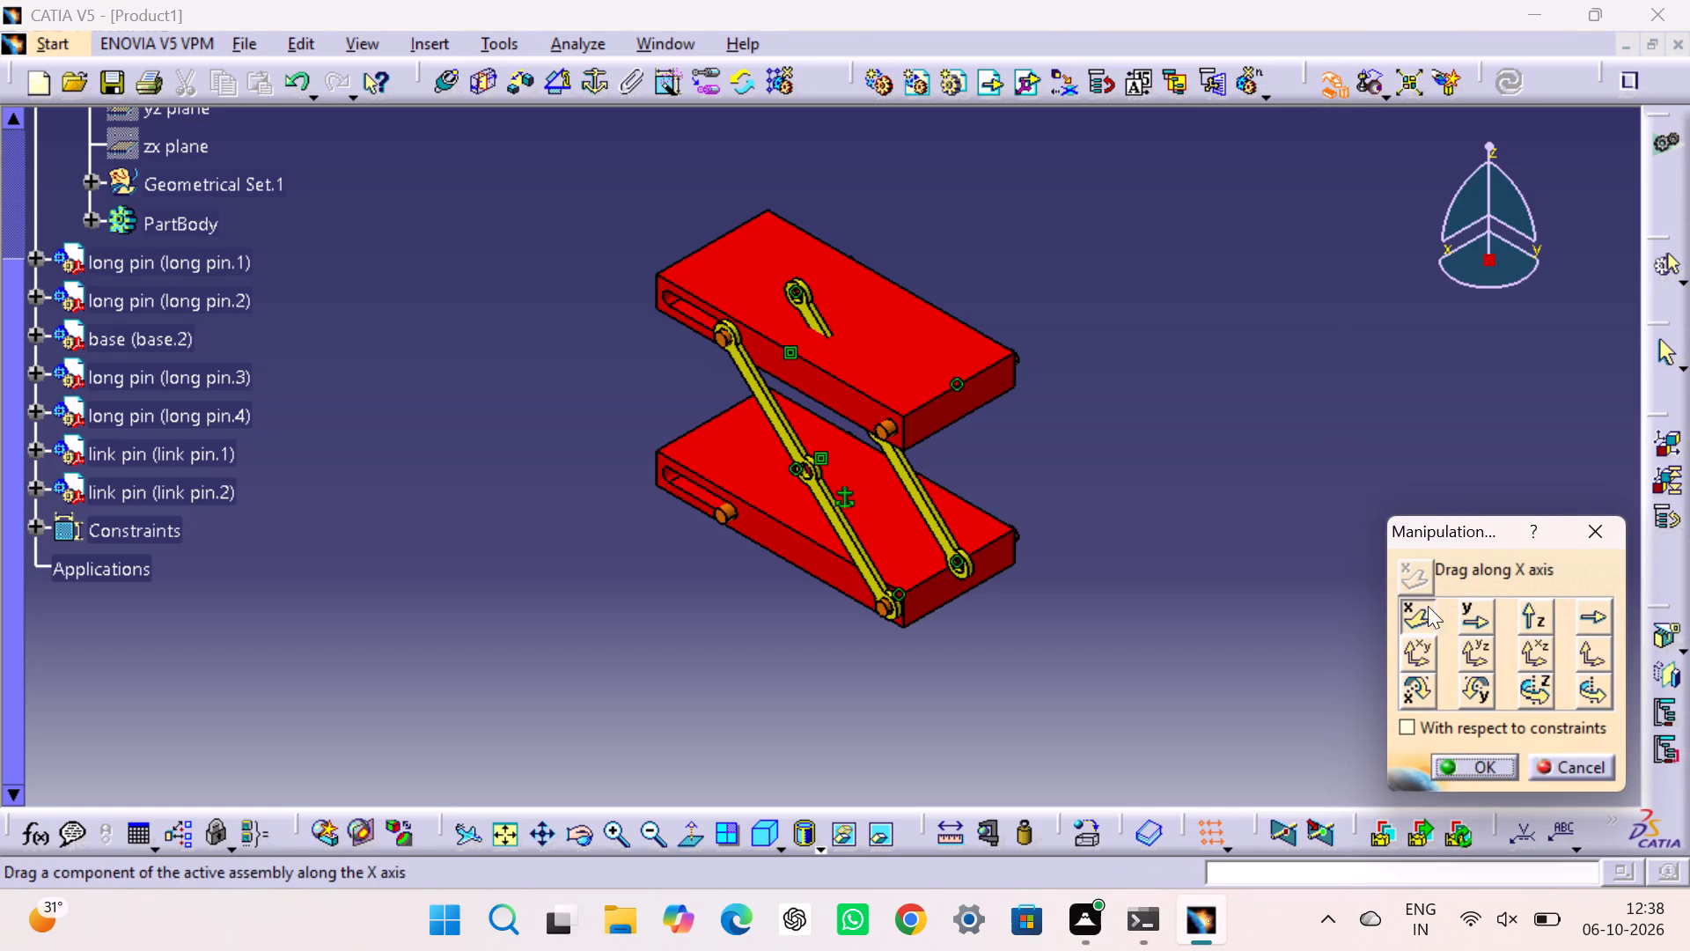
{"action": "left_click", "coordinate": [1416, 605]}
{"action": "left_click_drag", "start_coordinate": [937, 526], "coordinate": [1019, 475]}
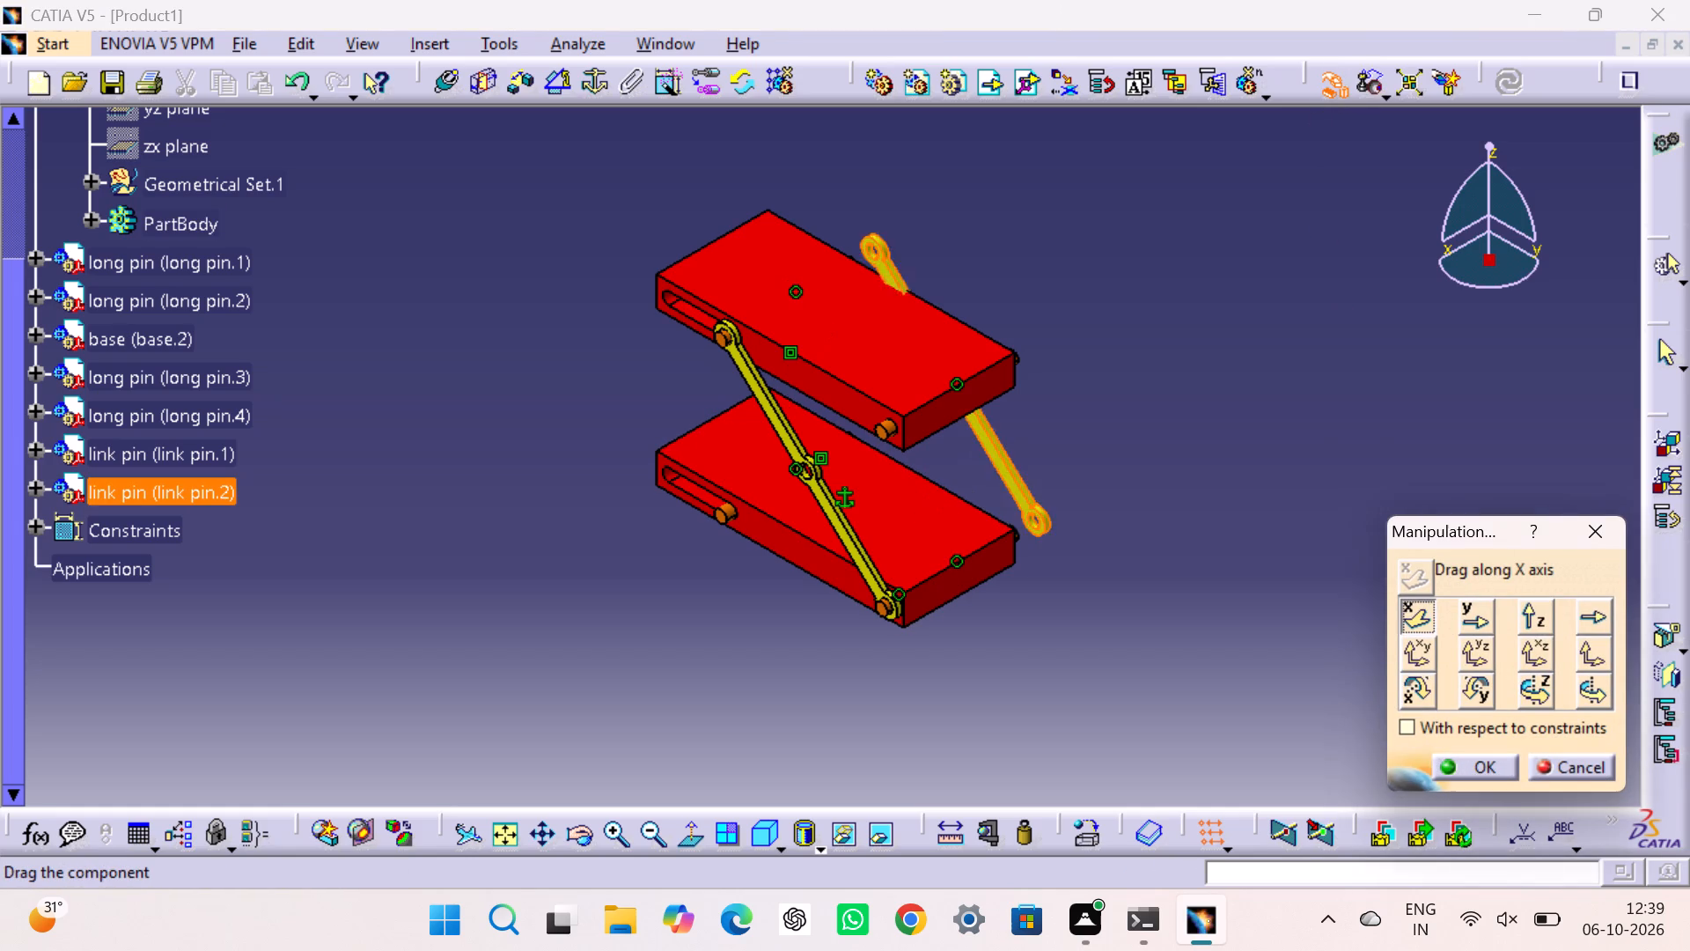
{"action": "left_click_drag", "start_coordinate": [1019, 475], "coordinate": [1106, 412]}
{"action": "left_click", "coordinate": [1193, 368]}
{"action": "left_click", "coordinate": [1481, 756]}
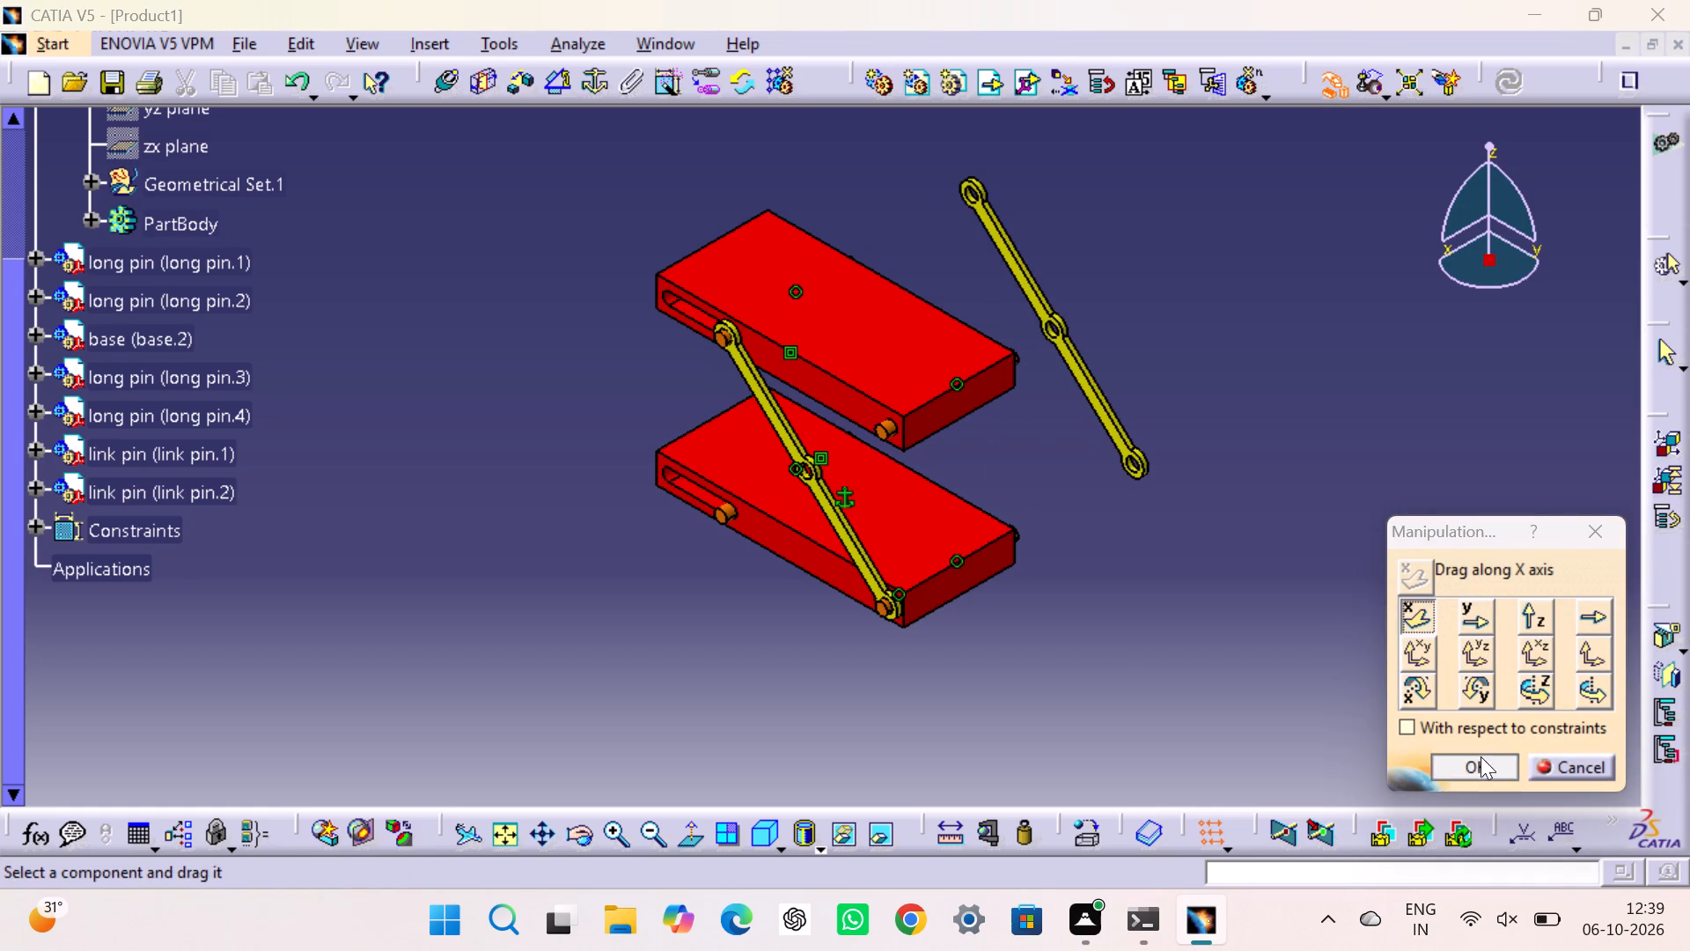
{"action": "left_click_drag", "start_coordinate": [1338, 619], "coordinate": [1325, 597]}
Add a coincidence constraint between the axis of long pin.1 and the lower end hole of the second link pin, and update the assembly.
{"action": "left_click", "coordinate": [447, 77]}
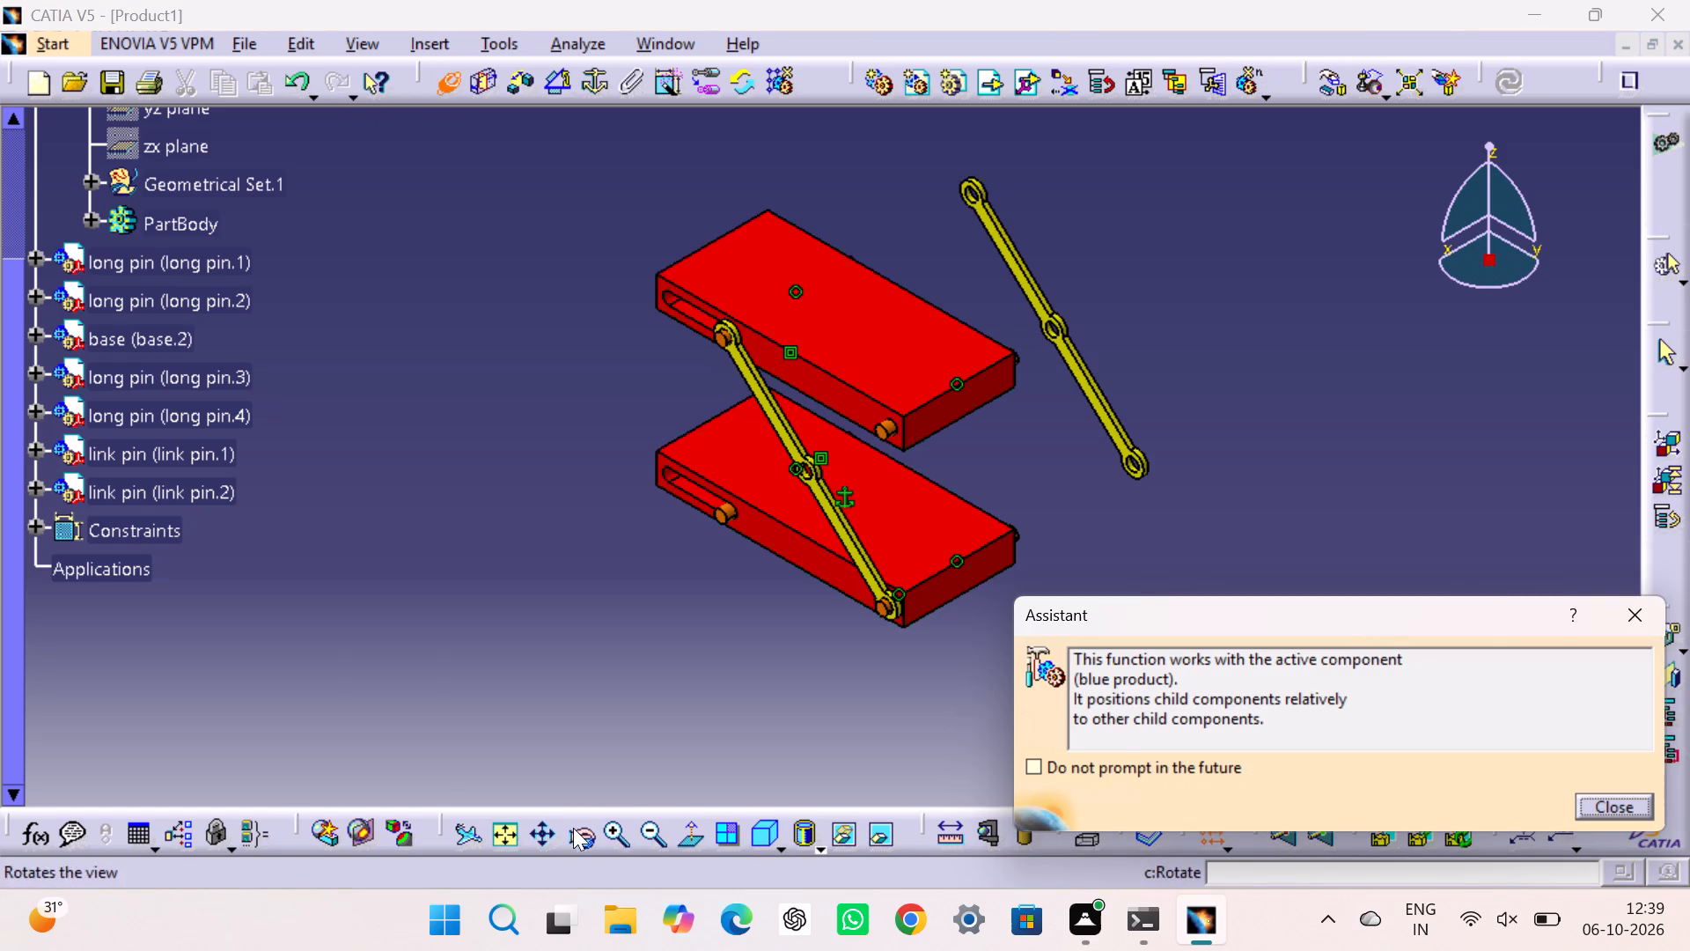
{"action": "left_click", "coordinate": [613, 832]}
{"action": "double_click", "coordinate": [613, 825]}
{"action": "middle_click_drag", "start_coordinate": [620, 737], "coordinate": [235, 303]}
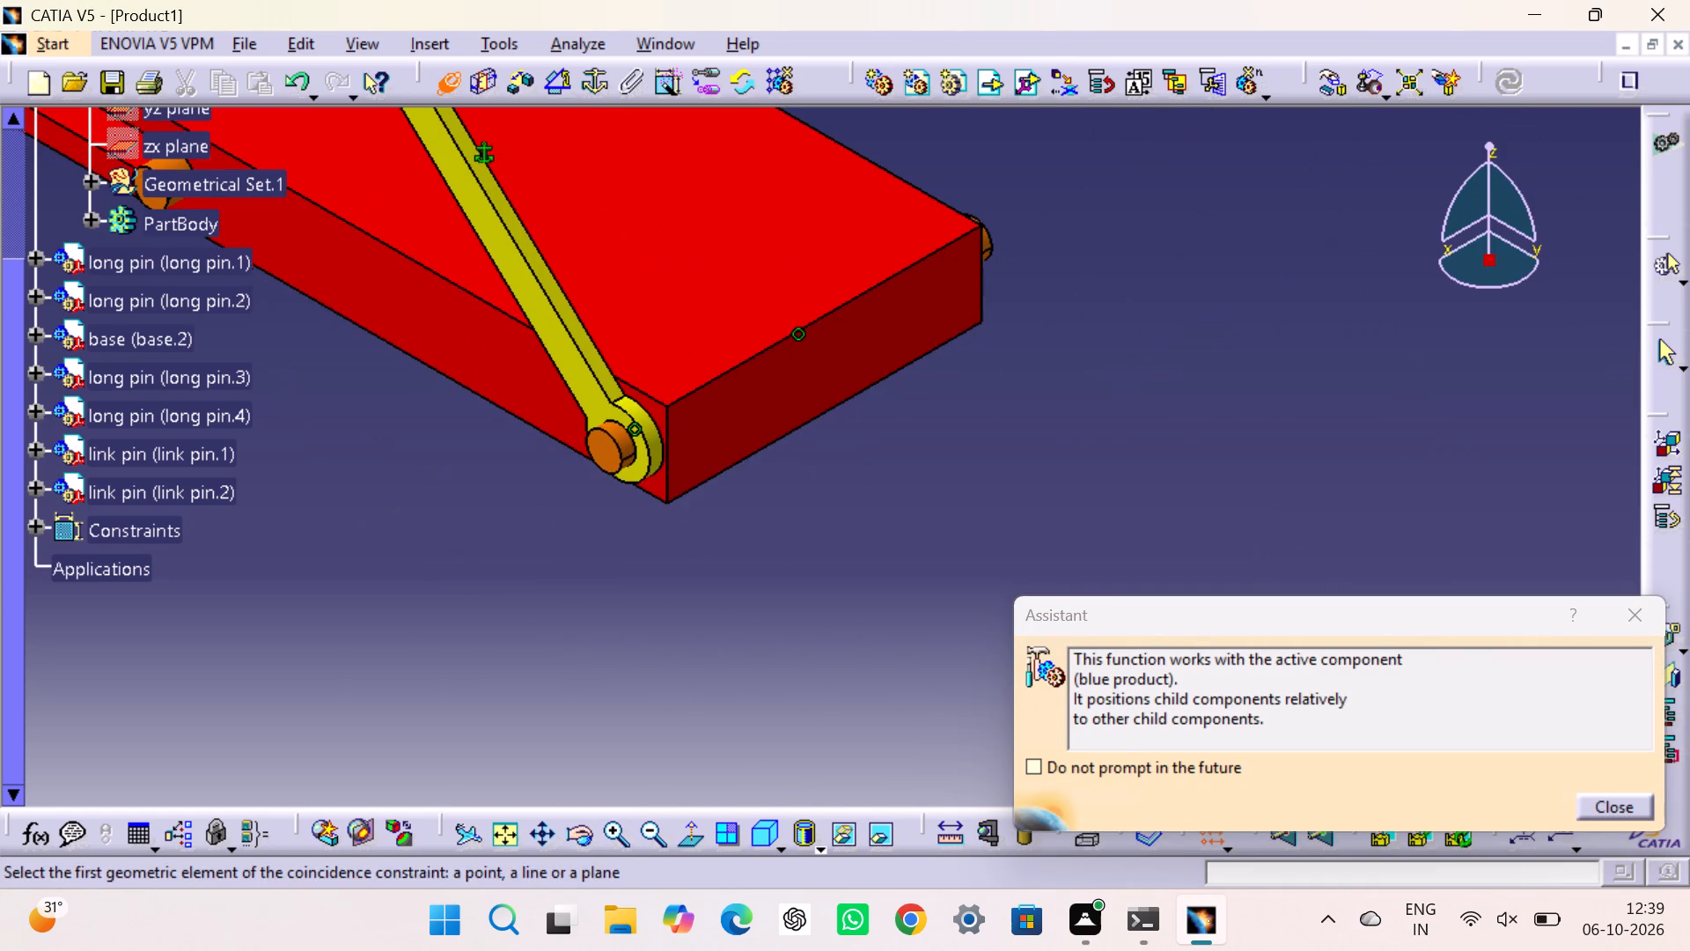
{"action": "left_click", "coordinate": [627, 444]}
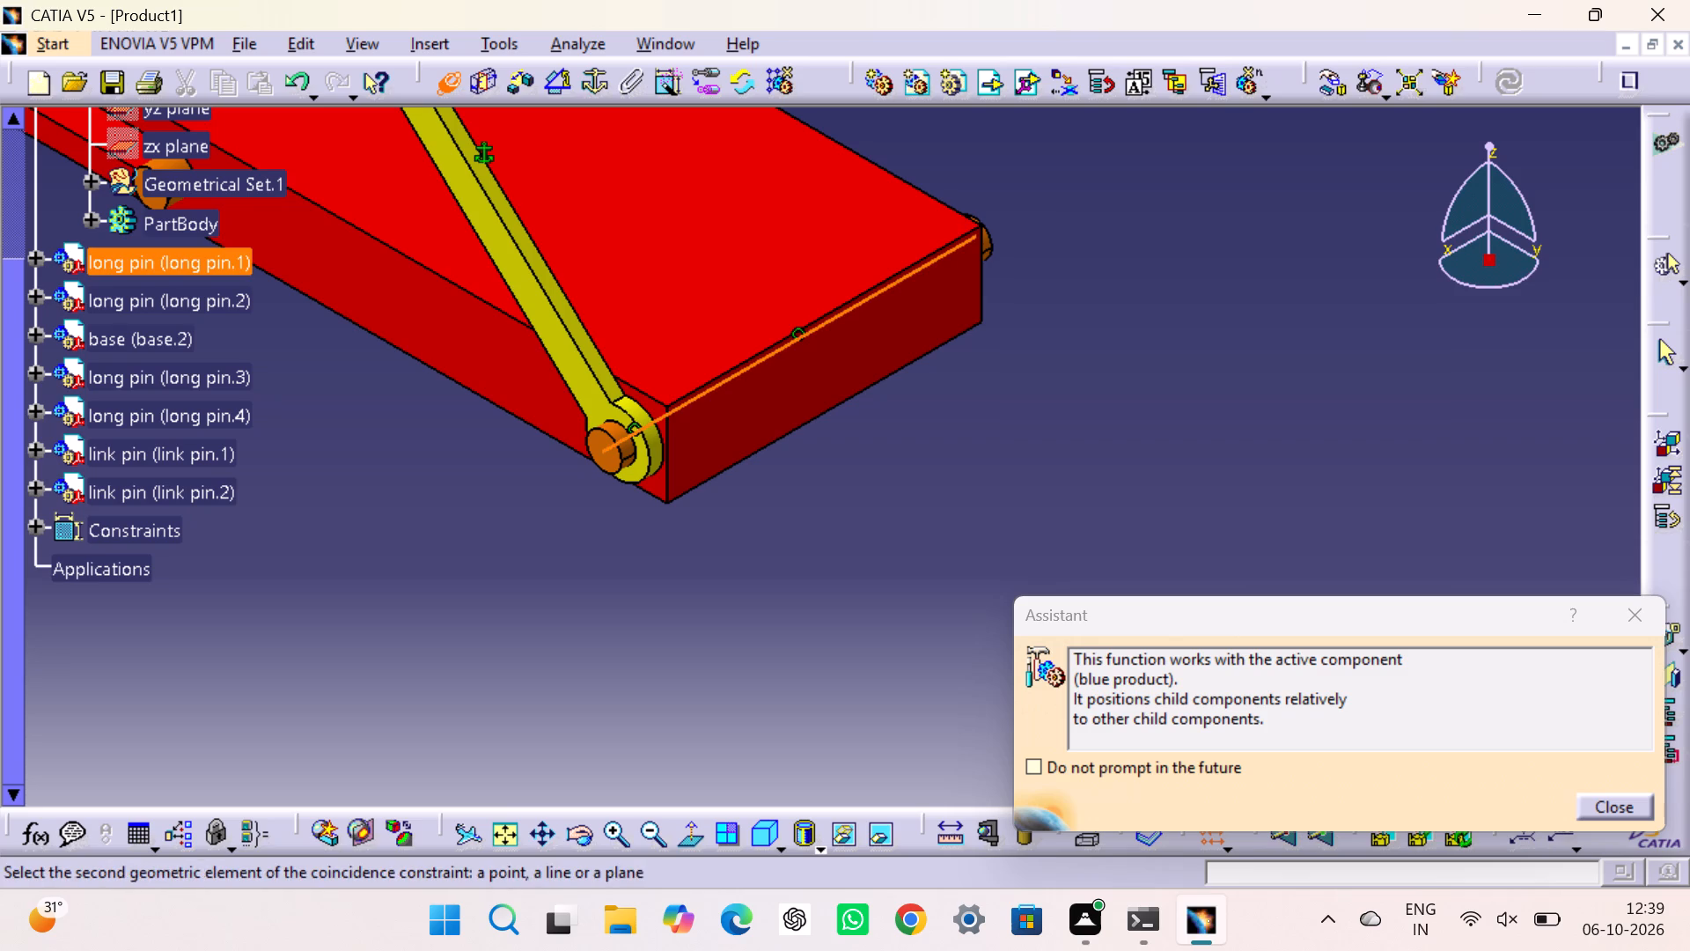
{"action": "middle_click_drag", "start_coordinate": [1131, 311], "coordinate": [926, 564]}
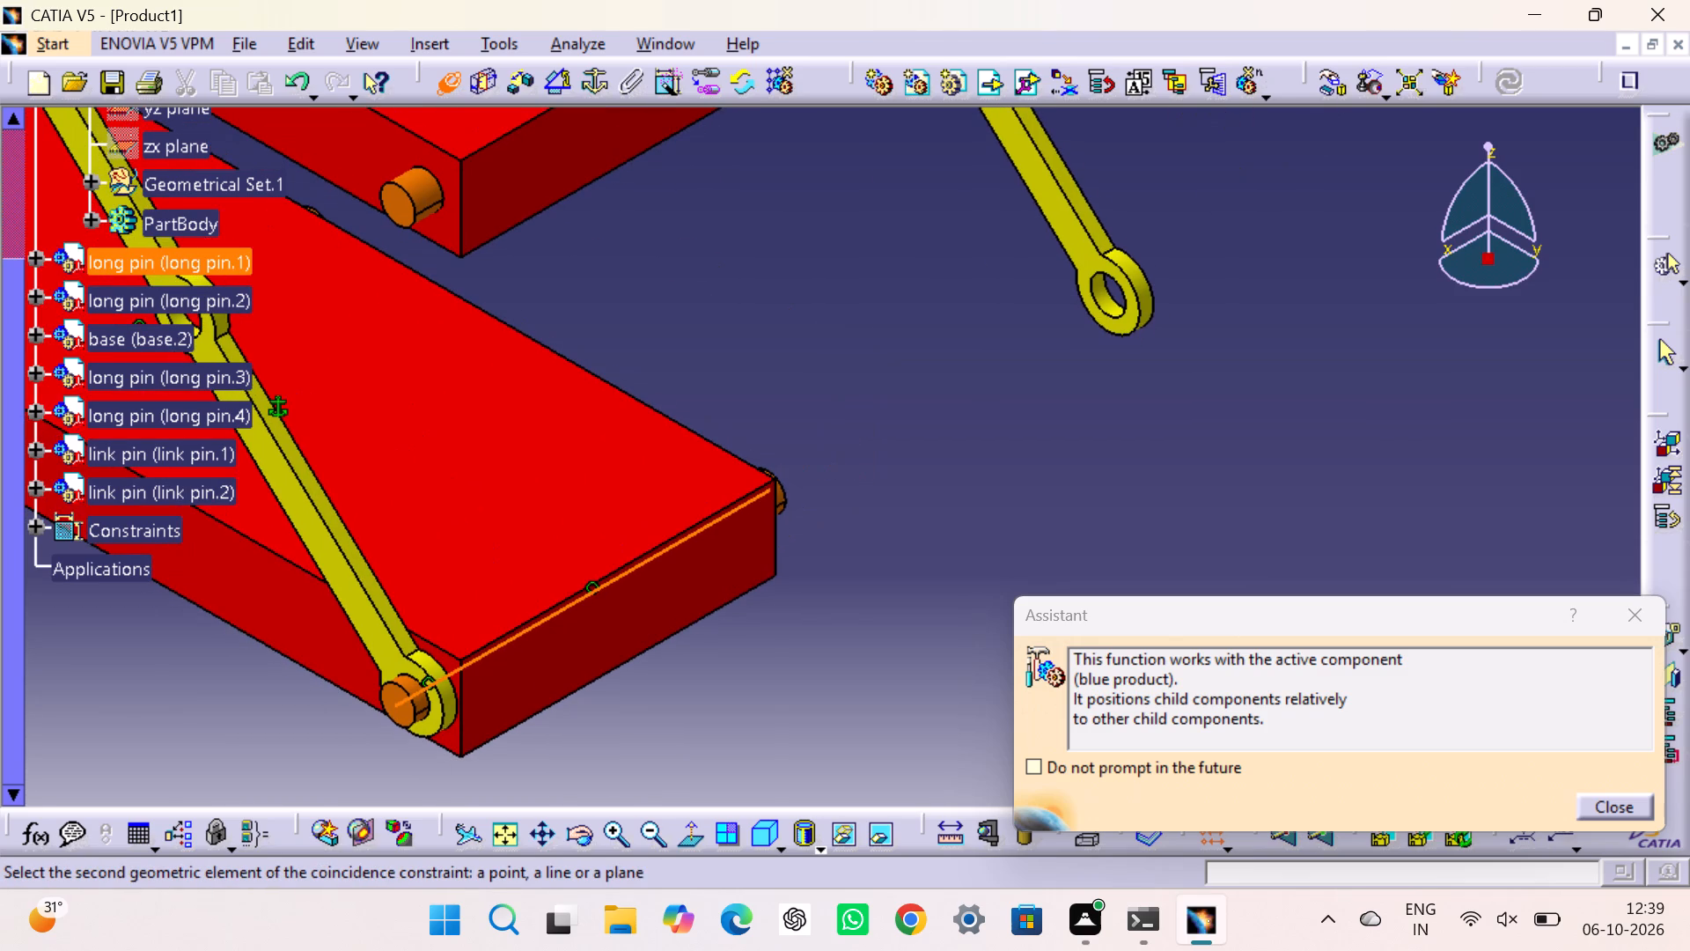
{"action": "middle_click_drag", "start_coordinate": [1036, 431], "coordinate": [873, 353]}
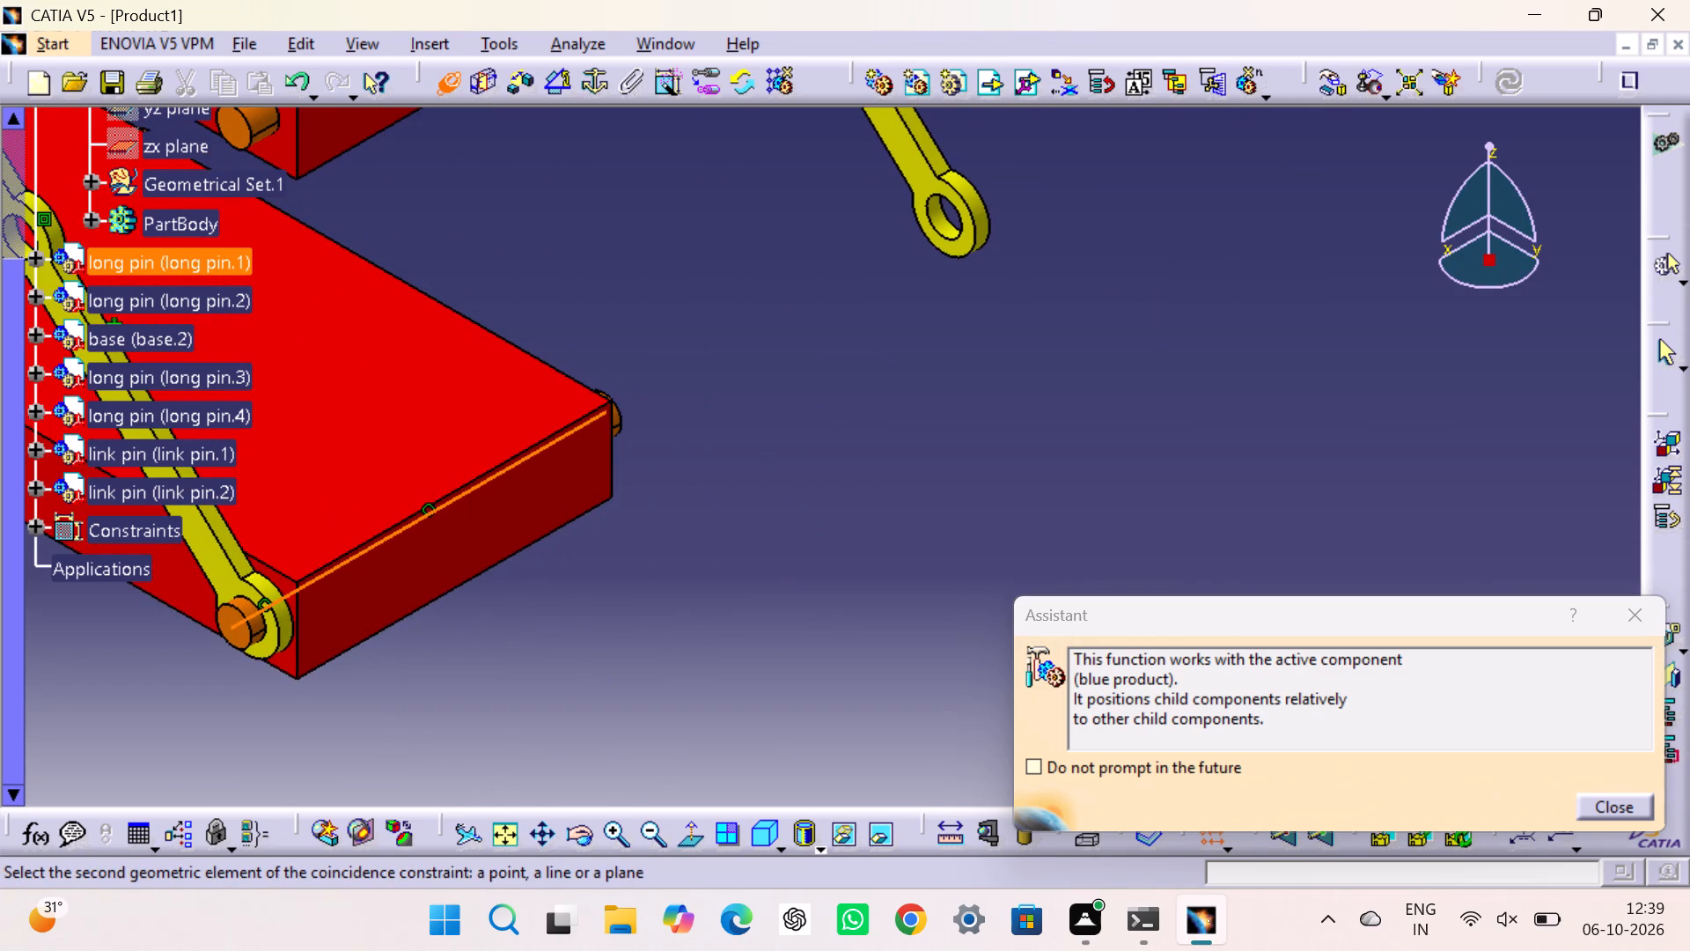
{"action": "left_click", "coordinate": [940, 218]}
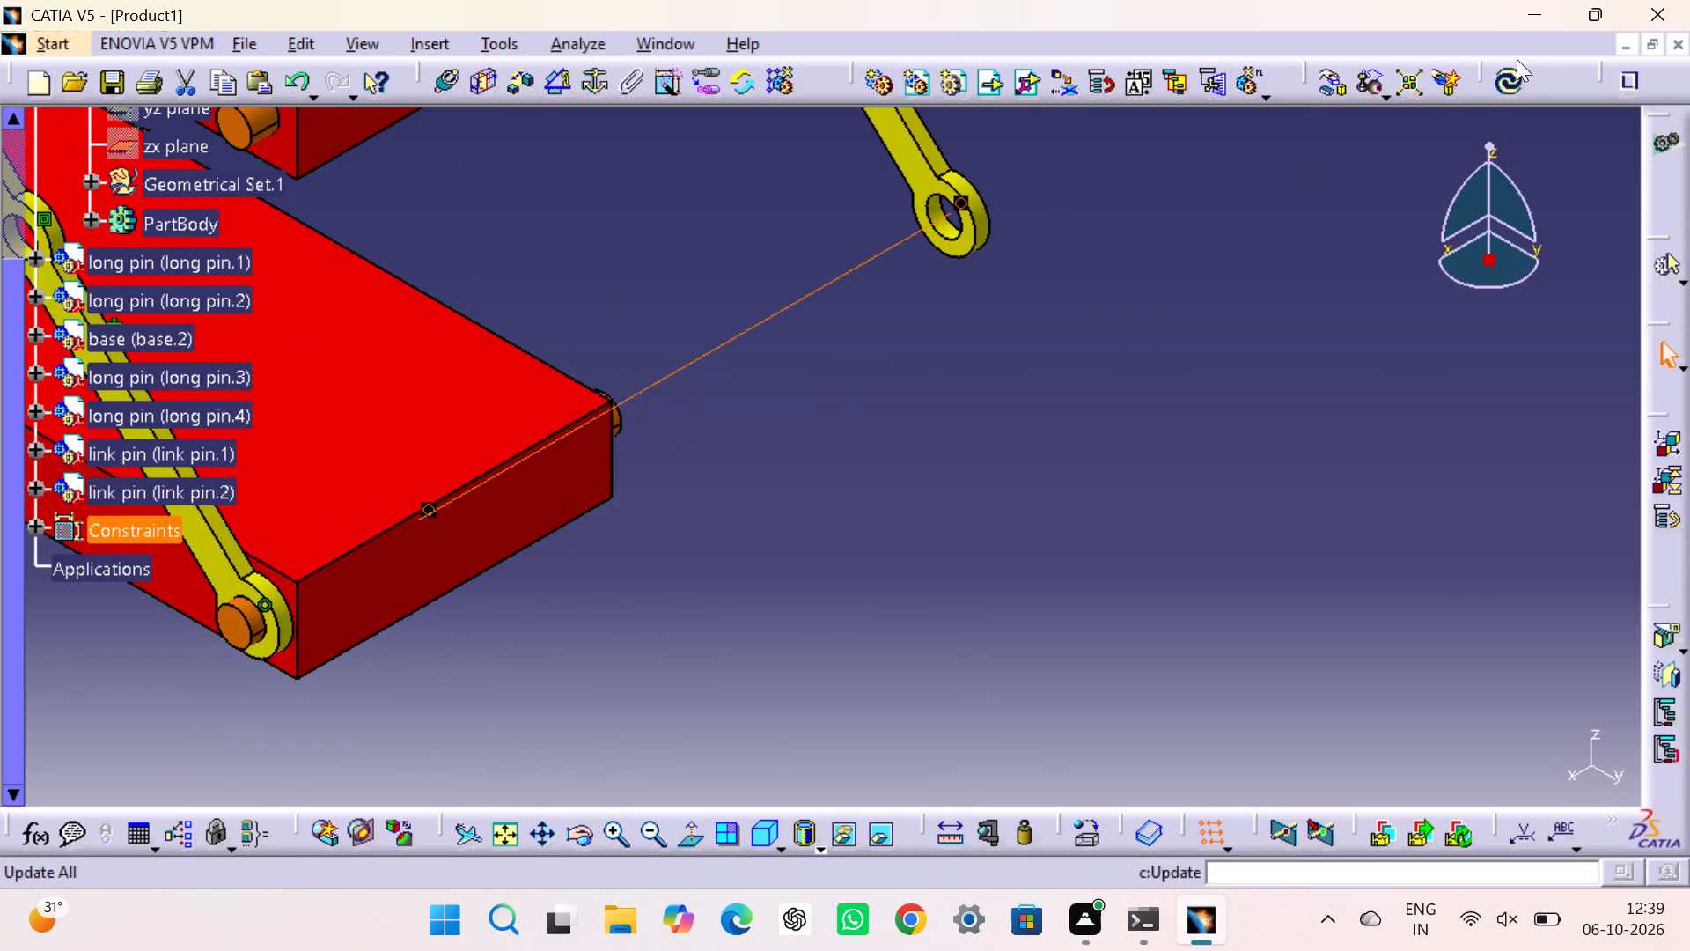
{"action": "left_click", "coordinate": [1511, 77]}
{"action": "left_click", "coordinate": [1178, 472]}
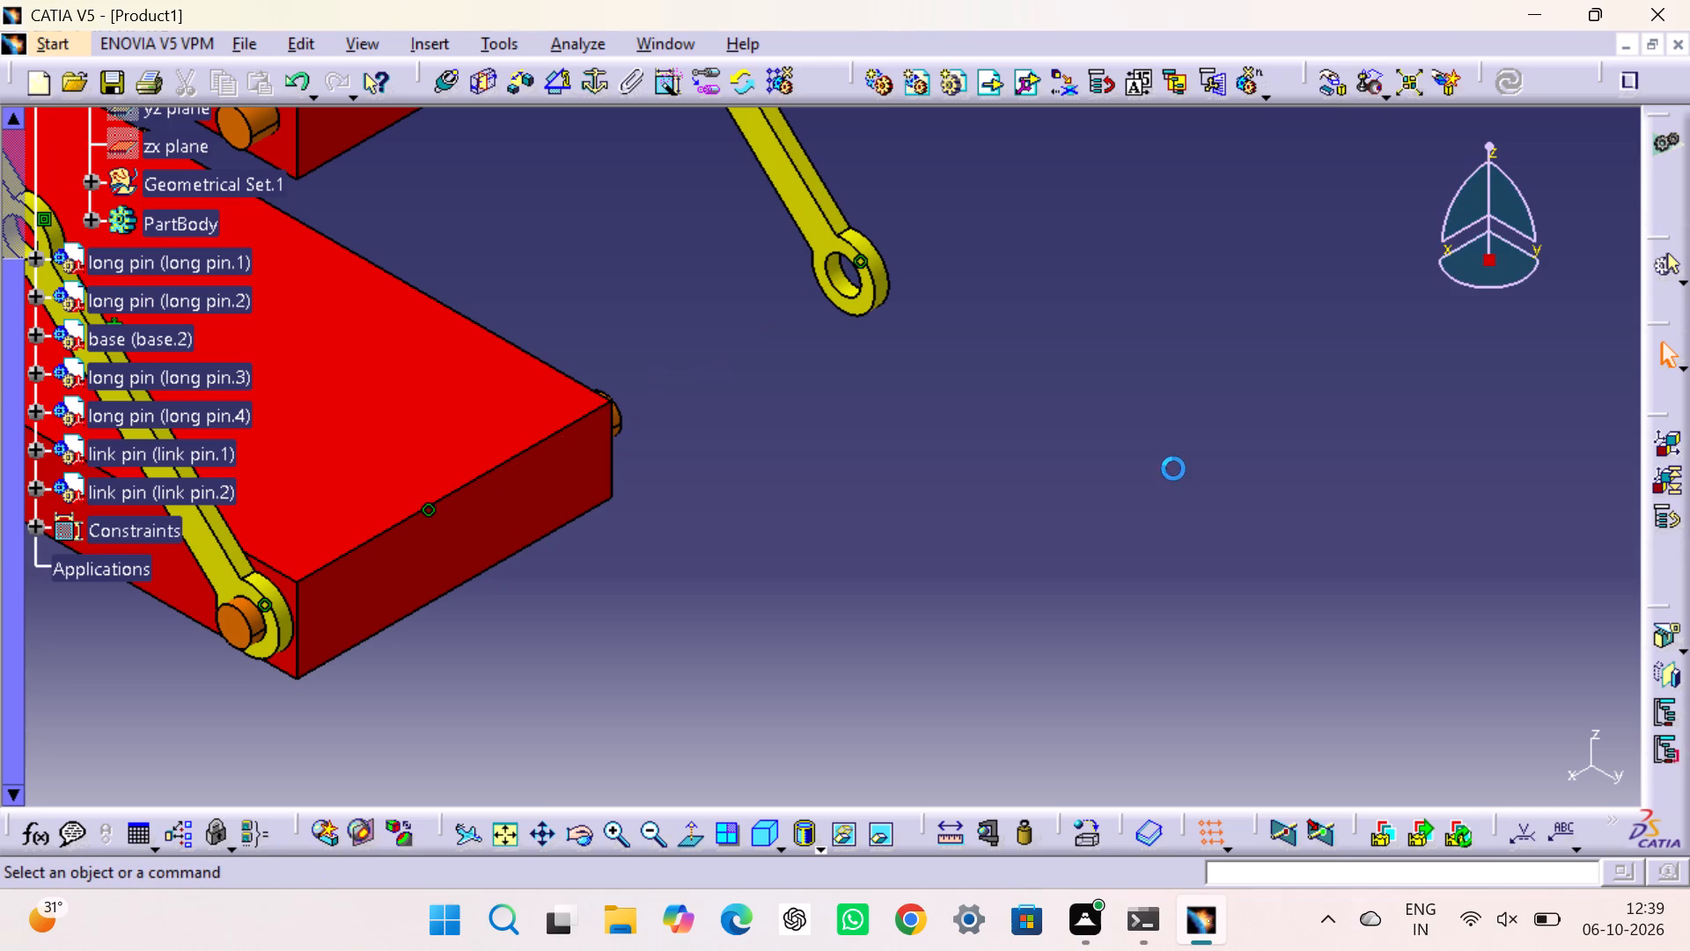
Add a contact constraint between the second link pin's flat inner face and the lower base's far side face, and update the assembly.
{"action": "left_click", "coordinate": [474, 85]}
{"action": "left_click", "coordinate": [812, 230]}
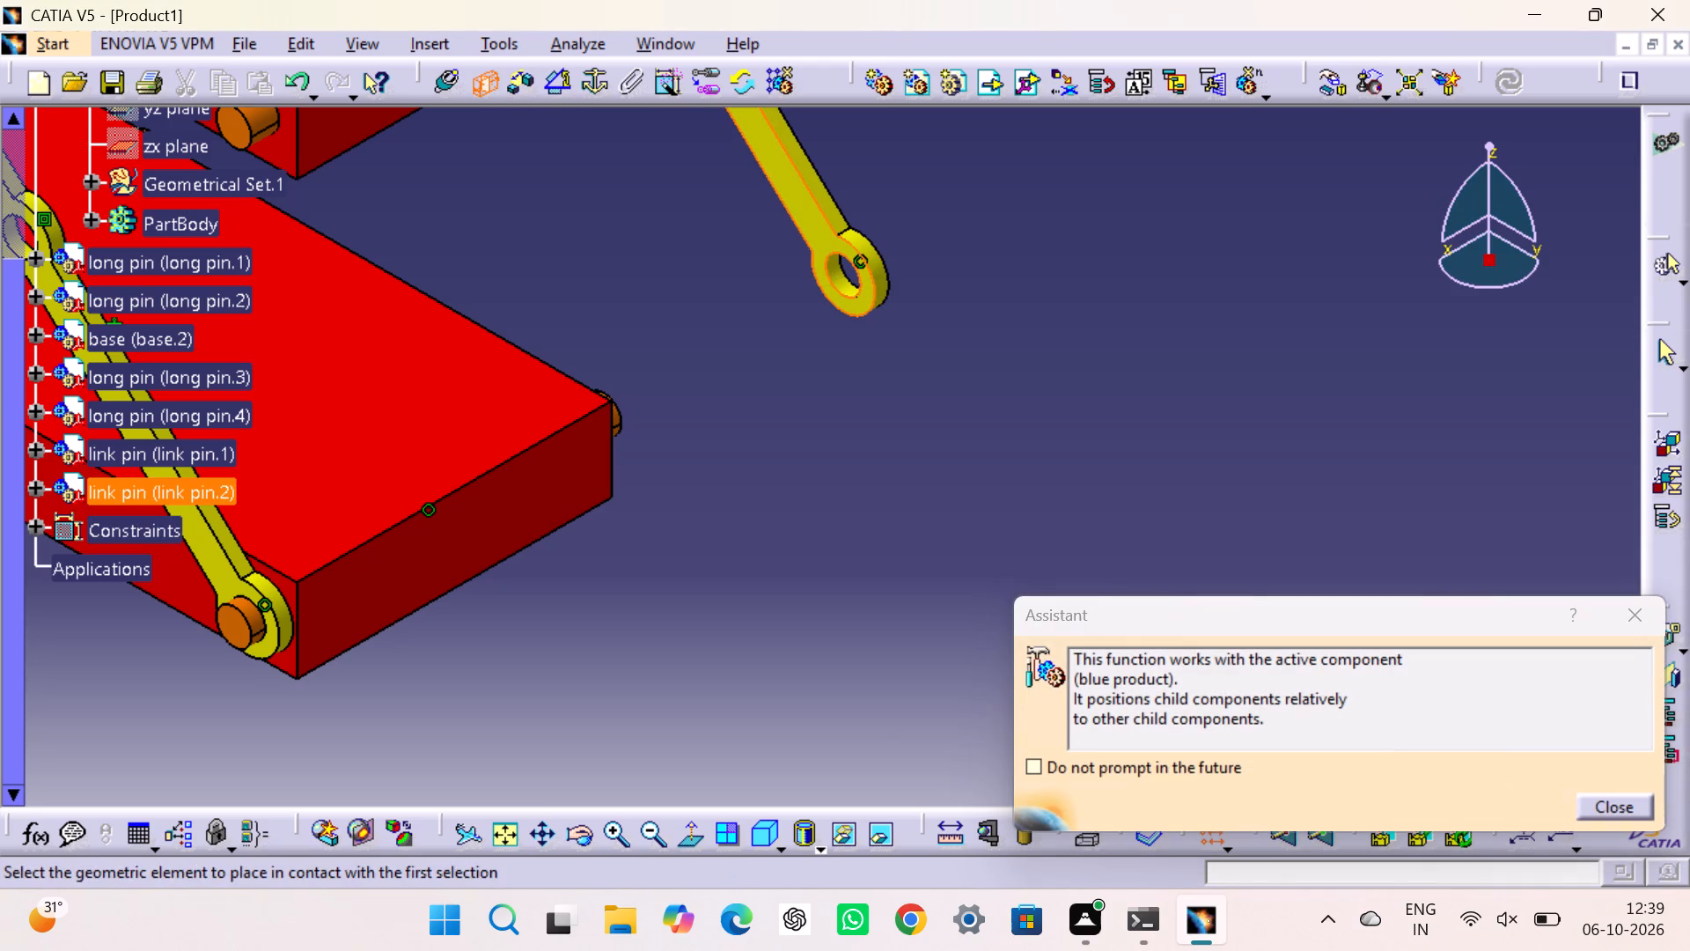
{"action": "middle_click_drag", "start_coordinate": [775, 365], "coordinate": [834, 412]}
{"action": "middle_click_drag", "start_coordinate": [834, 412], "coordinate": [546, 478]}
{"action": "right_click_drag", "start_coordinate": [834, 412], "coordinate": [546, 478]}
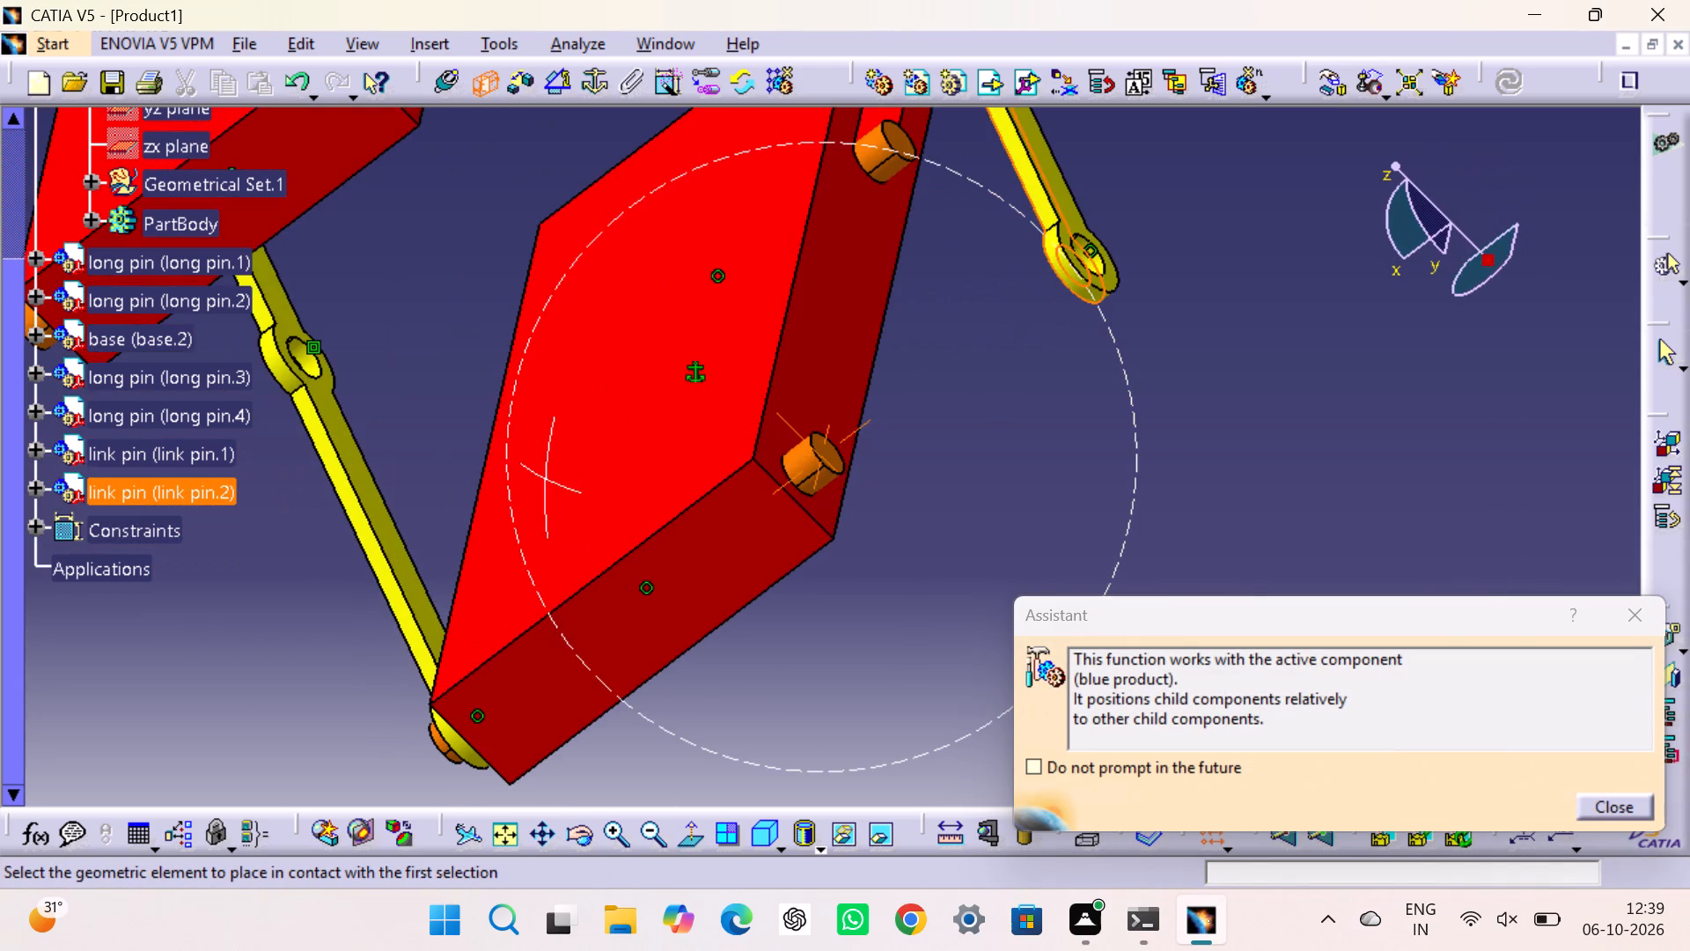
{"action": "left_click", "coordinate": [821, 352]}
{"action": "left_click", "coordinate": [1508, 72]}
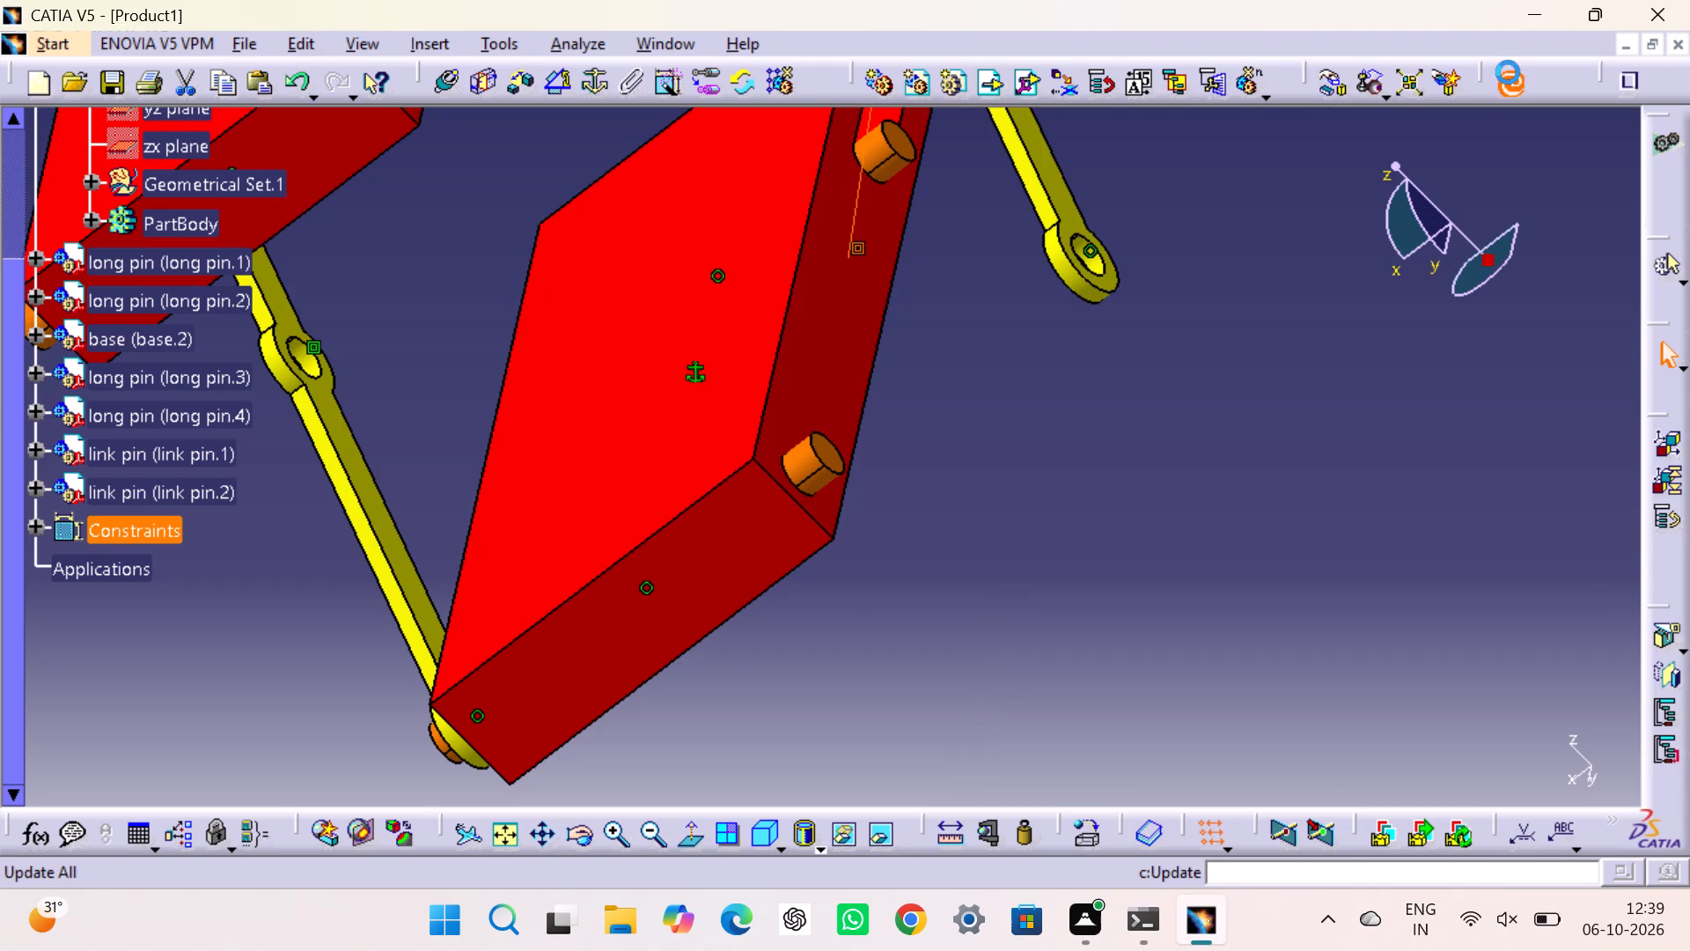
{"action": "left_click", "coordinate": [1179, 389]}
Examine the assembly from the far side and in isometric view to check the second link pin's fit on the lower base.
{"action": "middle_click_drag", "start_coordinate": [1176, 374], "coordinate": [1229, 581]}
{"action": "scroll", "coordinate": [1098, 399], "scroll_direction": "down", "scroll_amount": 1}
{"action": "middle_click_drag", "start_coordinate": [1150, 464], "coordinate": [1231, 725]}
{"action": "middle_click_drag", "start_coordinate": [961, 381], "coordinate": [982, 435]}
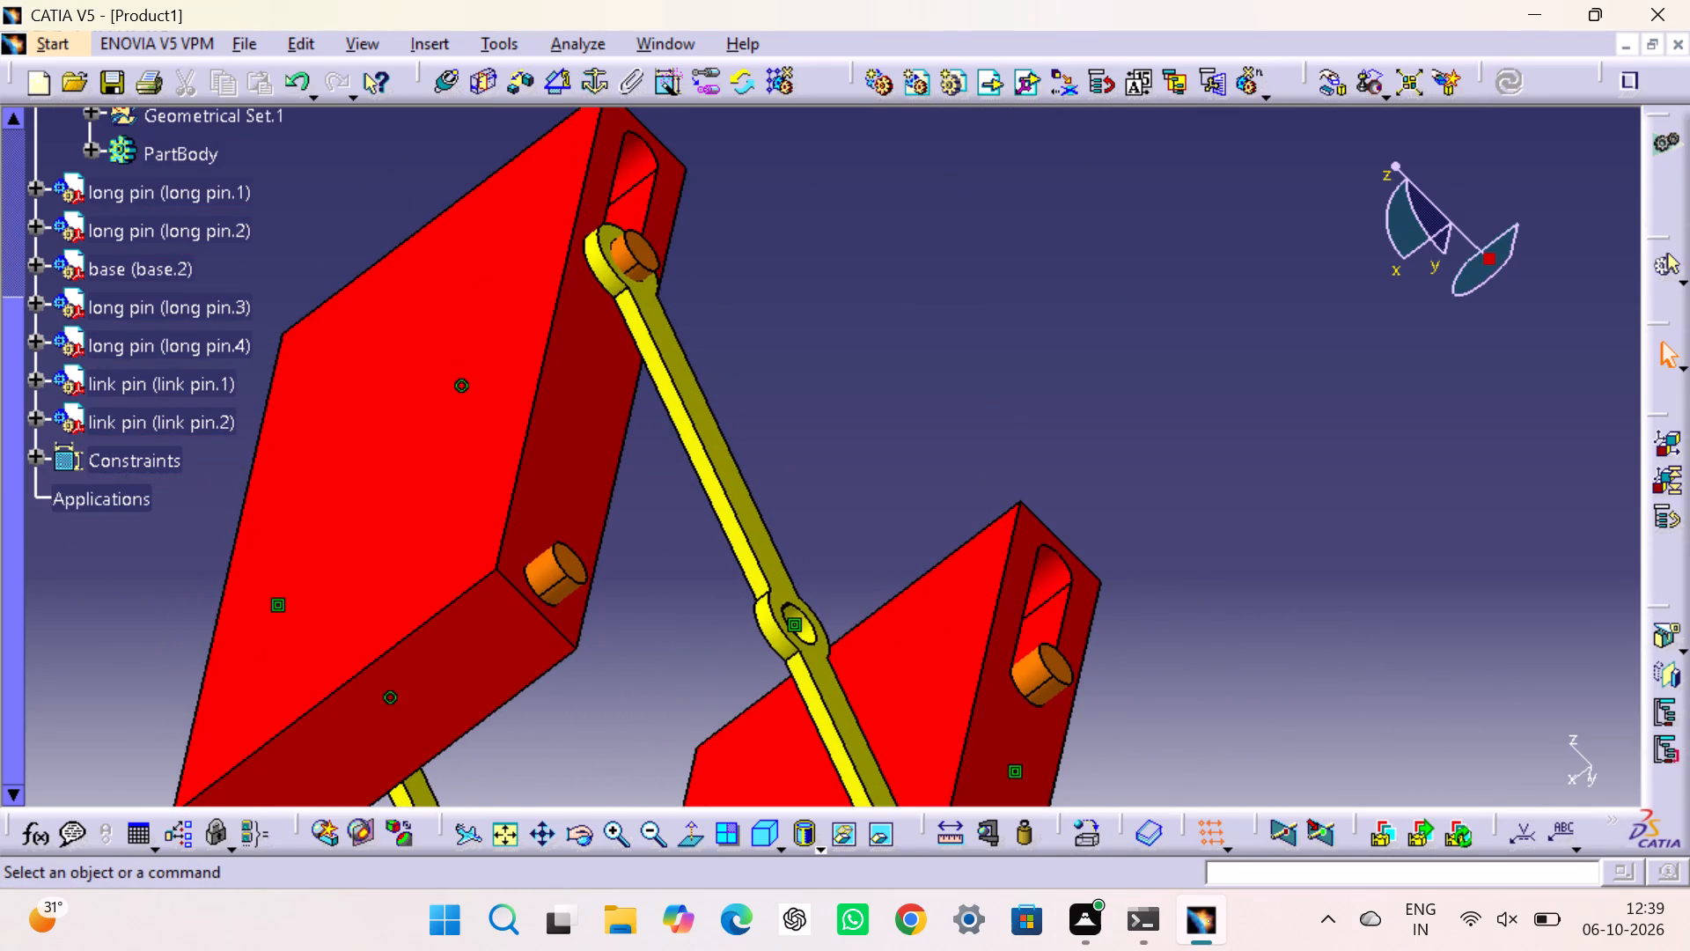
{"action": "middle_click_drag", "start_coordinate": [820, 417], "coordinate": [894, 303]}
{"action": "right_click_drag", "start_coordinate": [820, 417], "coordinate": [894, 303]}
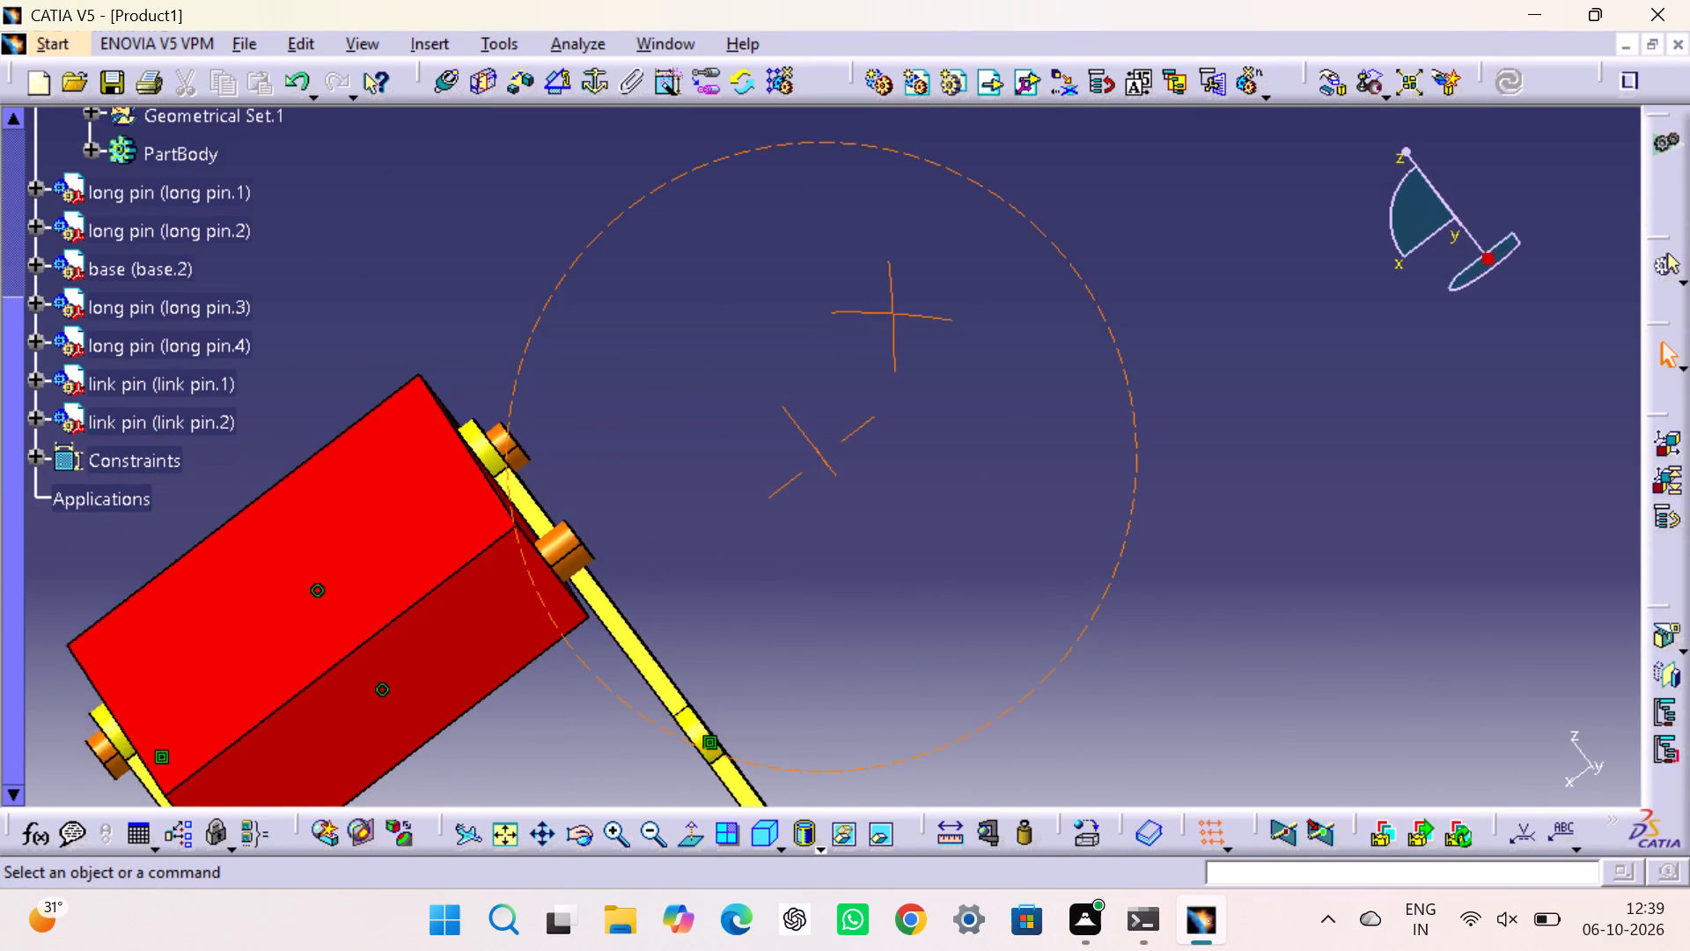
{"action": "middle_click_drag", "start_coordinate": [894, 303], "coordinate": [812, 239]}
{"action": "right_click_drag", "start_coordinate": [894, 303], "coordinate": [812, 239]}
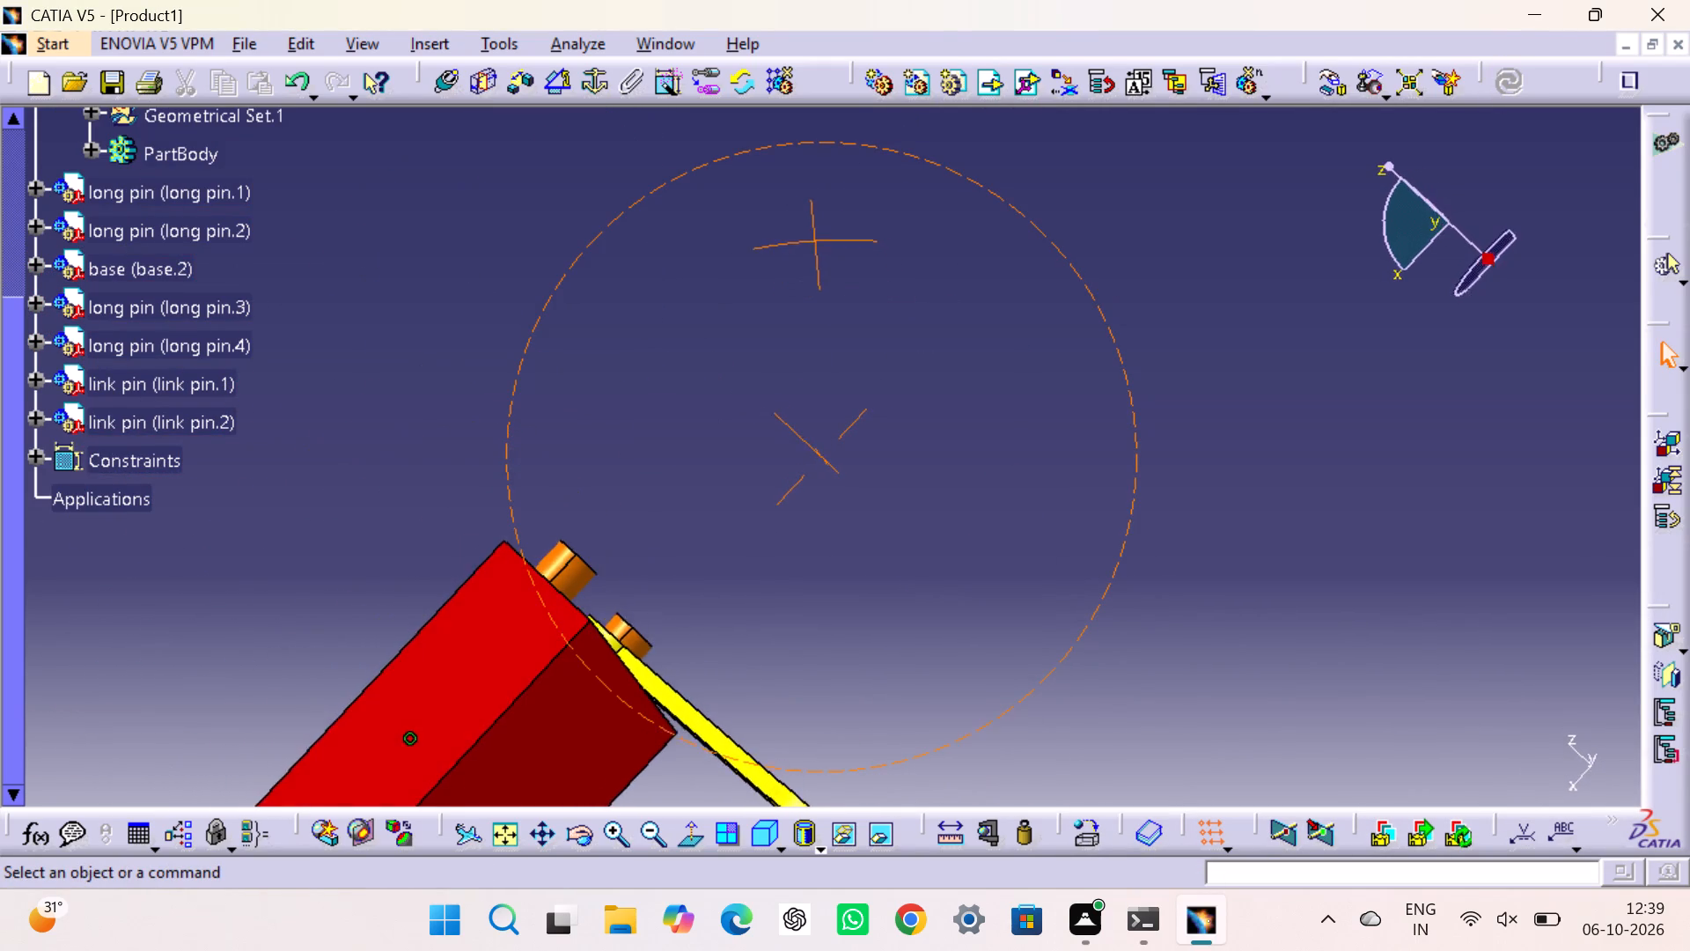
{"action": "middle_click_drag", "start_coordinate": [812, 239], "coordinate": [797, 460]}
{"action": "right_click_drag", "start_coordinate": [812, 239], "coordinate": [797, 460]}
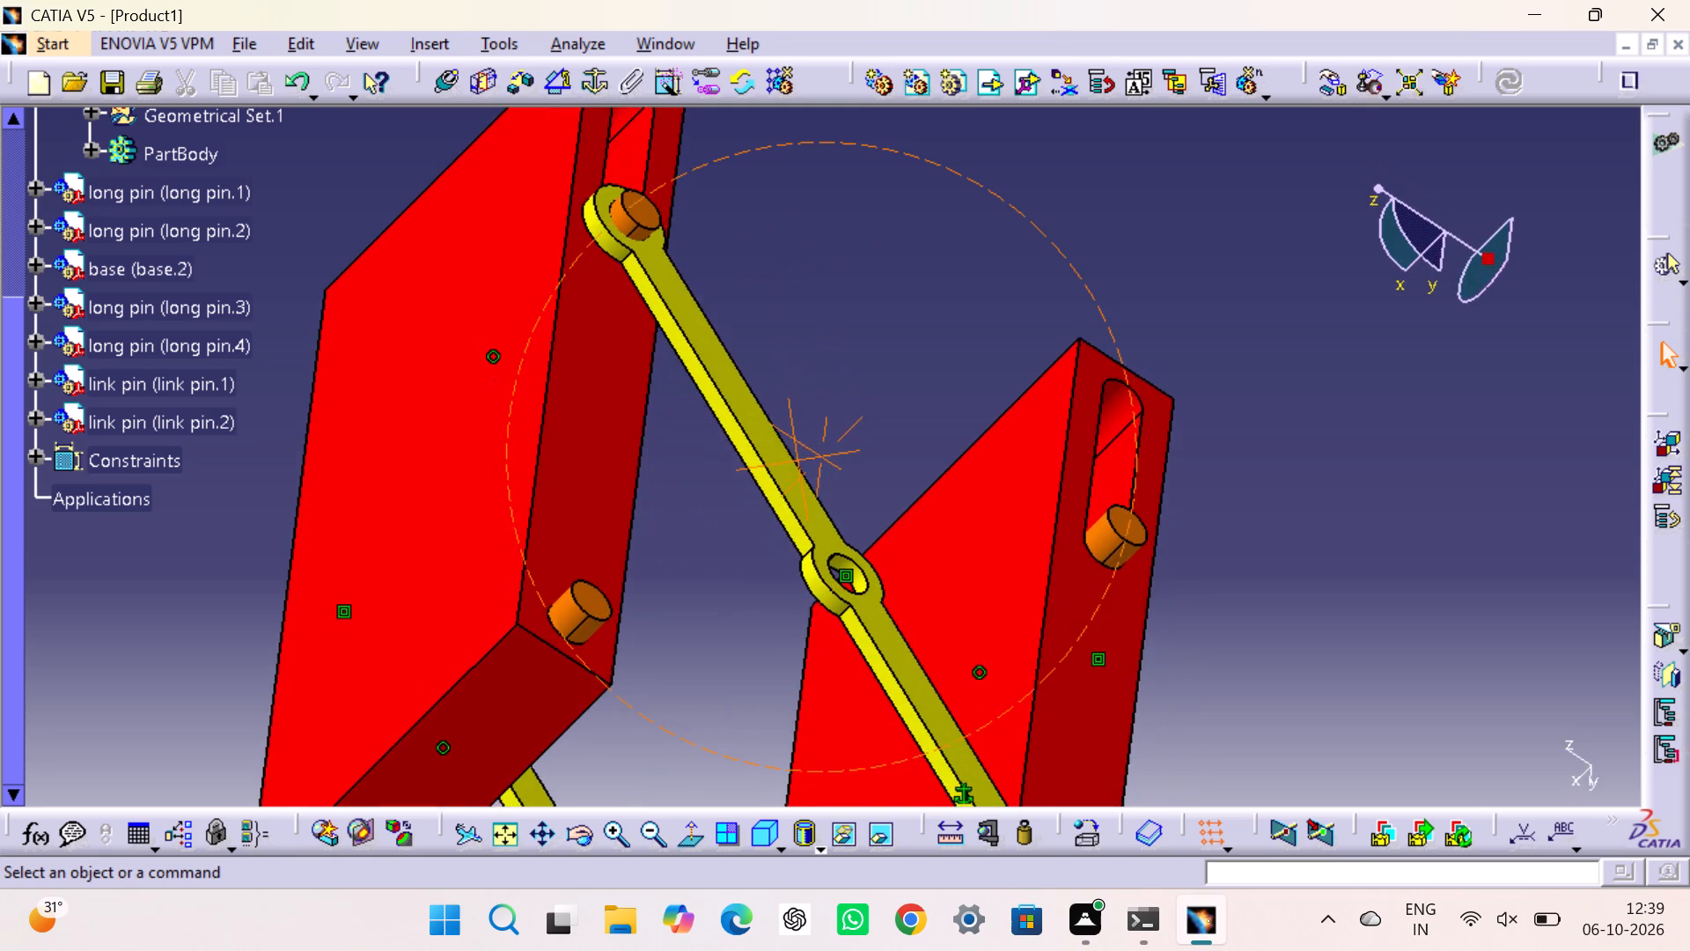
{"action": "right_click_drag", "start_coordinate": [797, 460], "coordinate": [860, 351]}
{"action": "middle_click_drag", "start_coordinate": [797, 460], "coordinate": [860, 351]}
{"action": "middle_click_drag", "start_coordinate": [860, 372], "coordinate": [896, 188]}
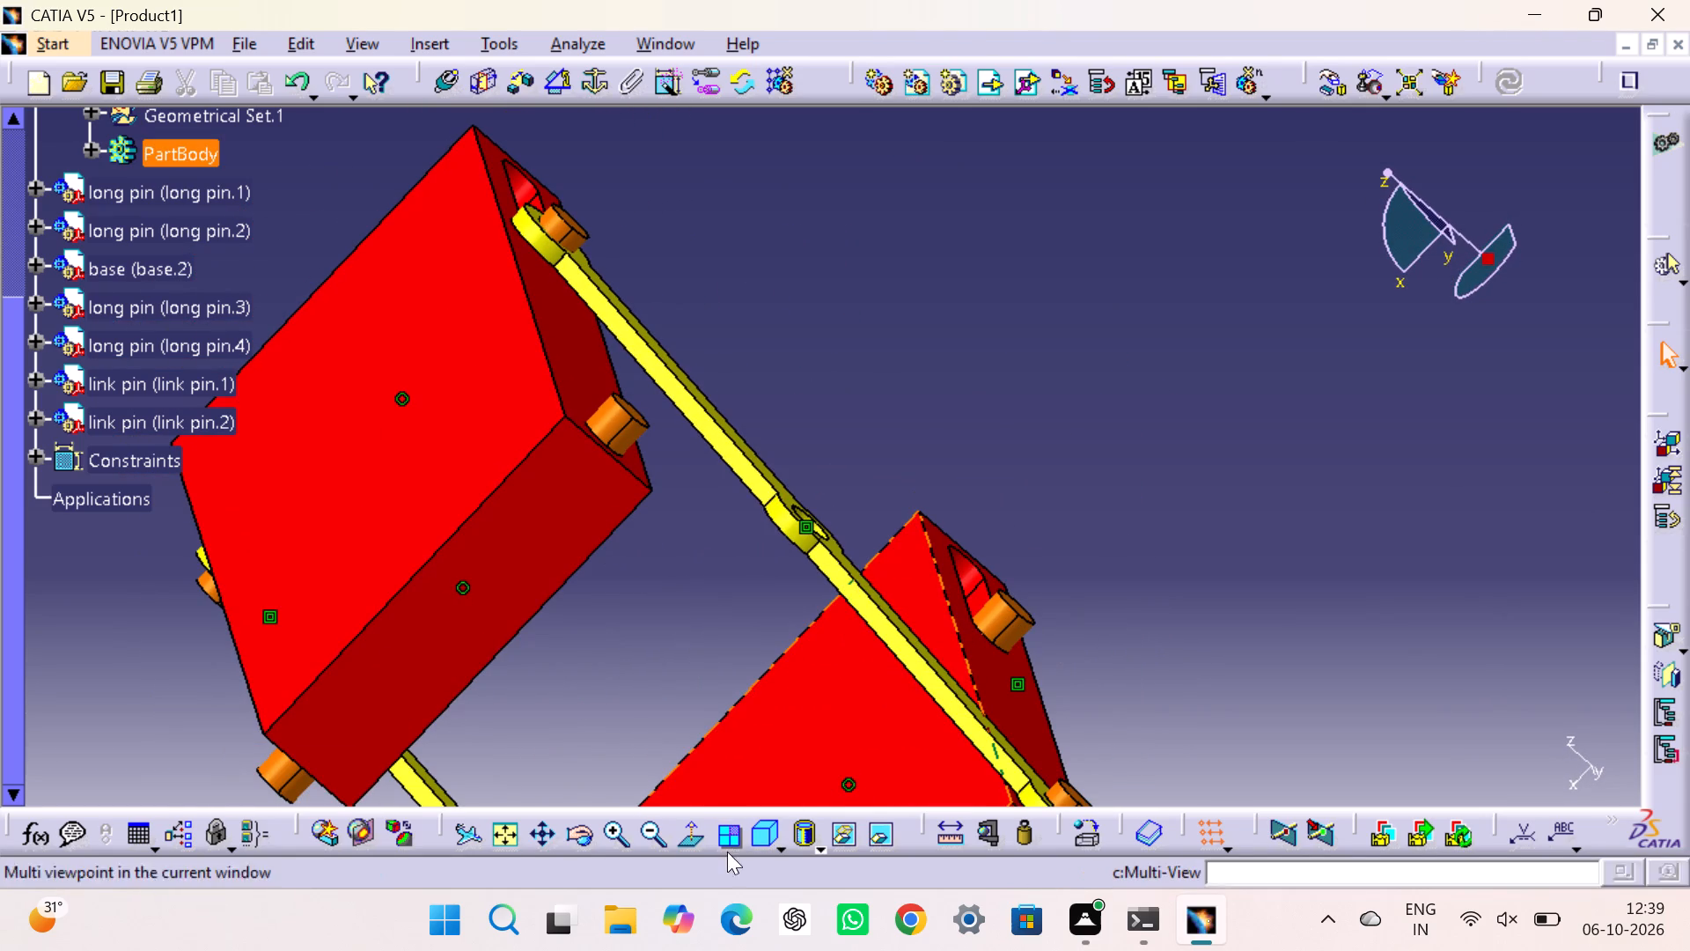
{"action": "left_click", "coordinate": [753, 833]}
{"action": "left_click", "coordinate": [1016, 529]}
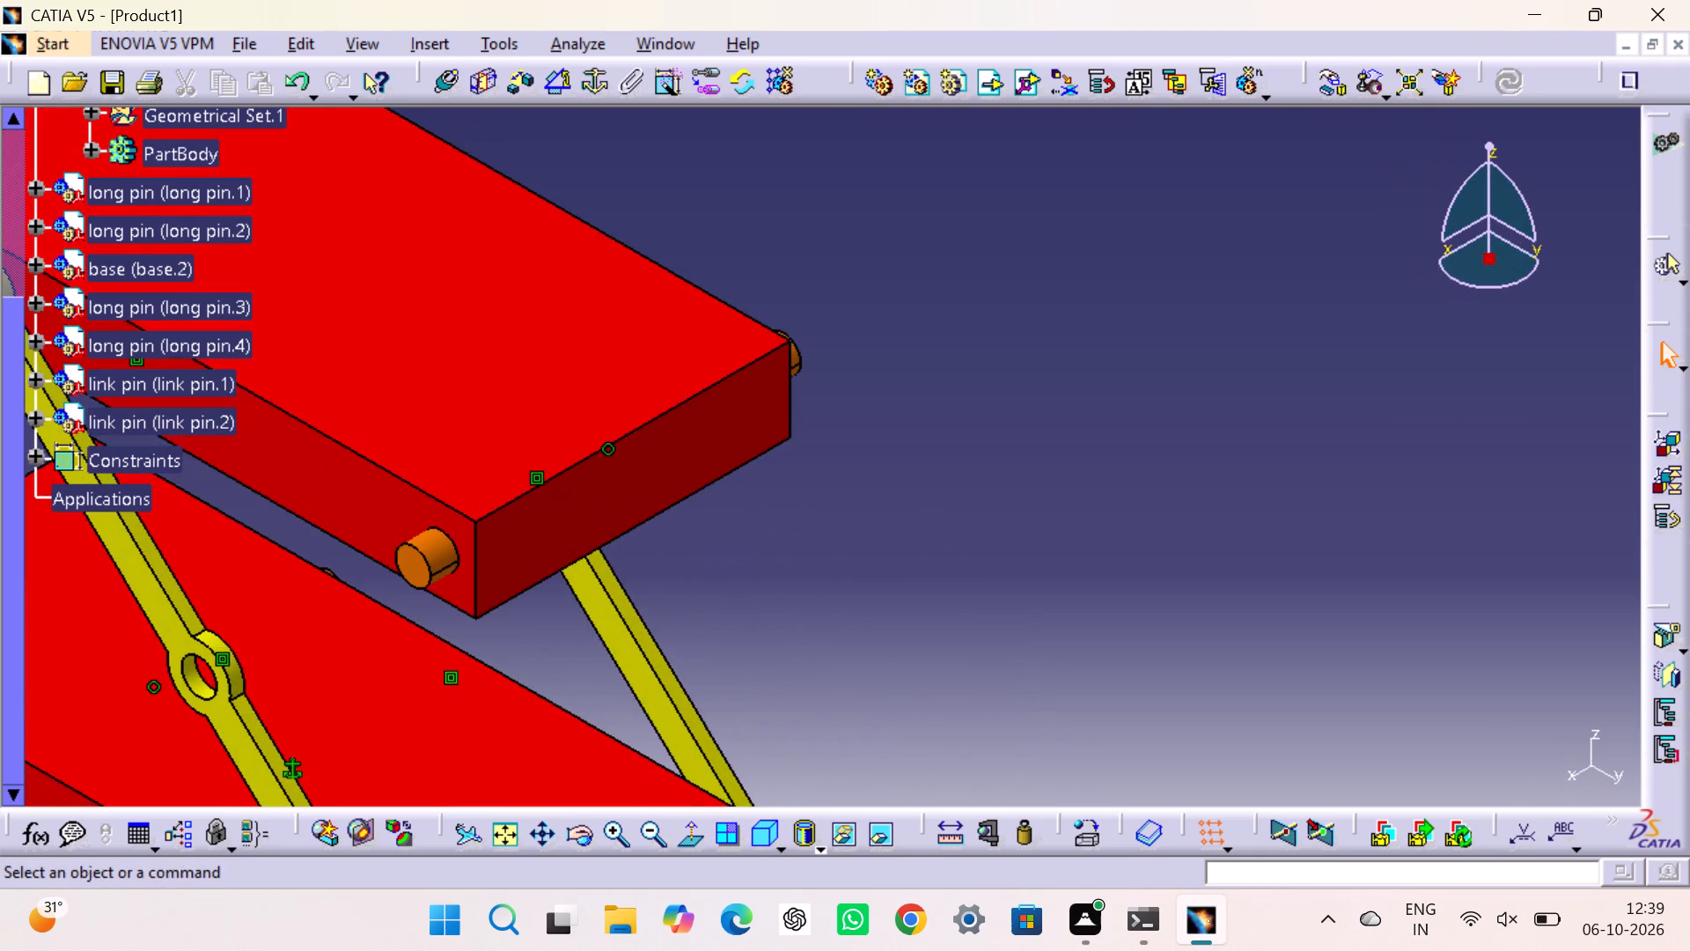
{"action": "middle_click_drag", "start_coordinate": [1019, 529], "coordinate": [1477, 307]}
{"action": "middle_click_drag", "start_coordinate": [1228, 462], "coordinate": [1290, 355]}
Analyze the component degrees of freedom of link pin.2.
{"action": "right_click", "coordinate": [136, 423]}
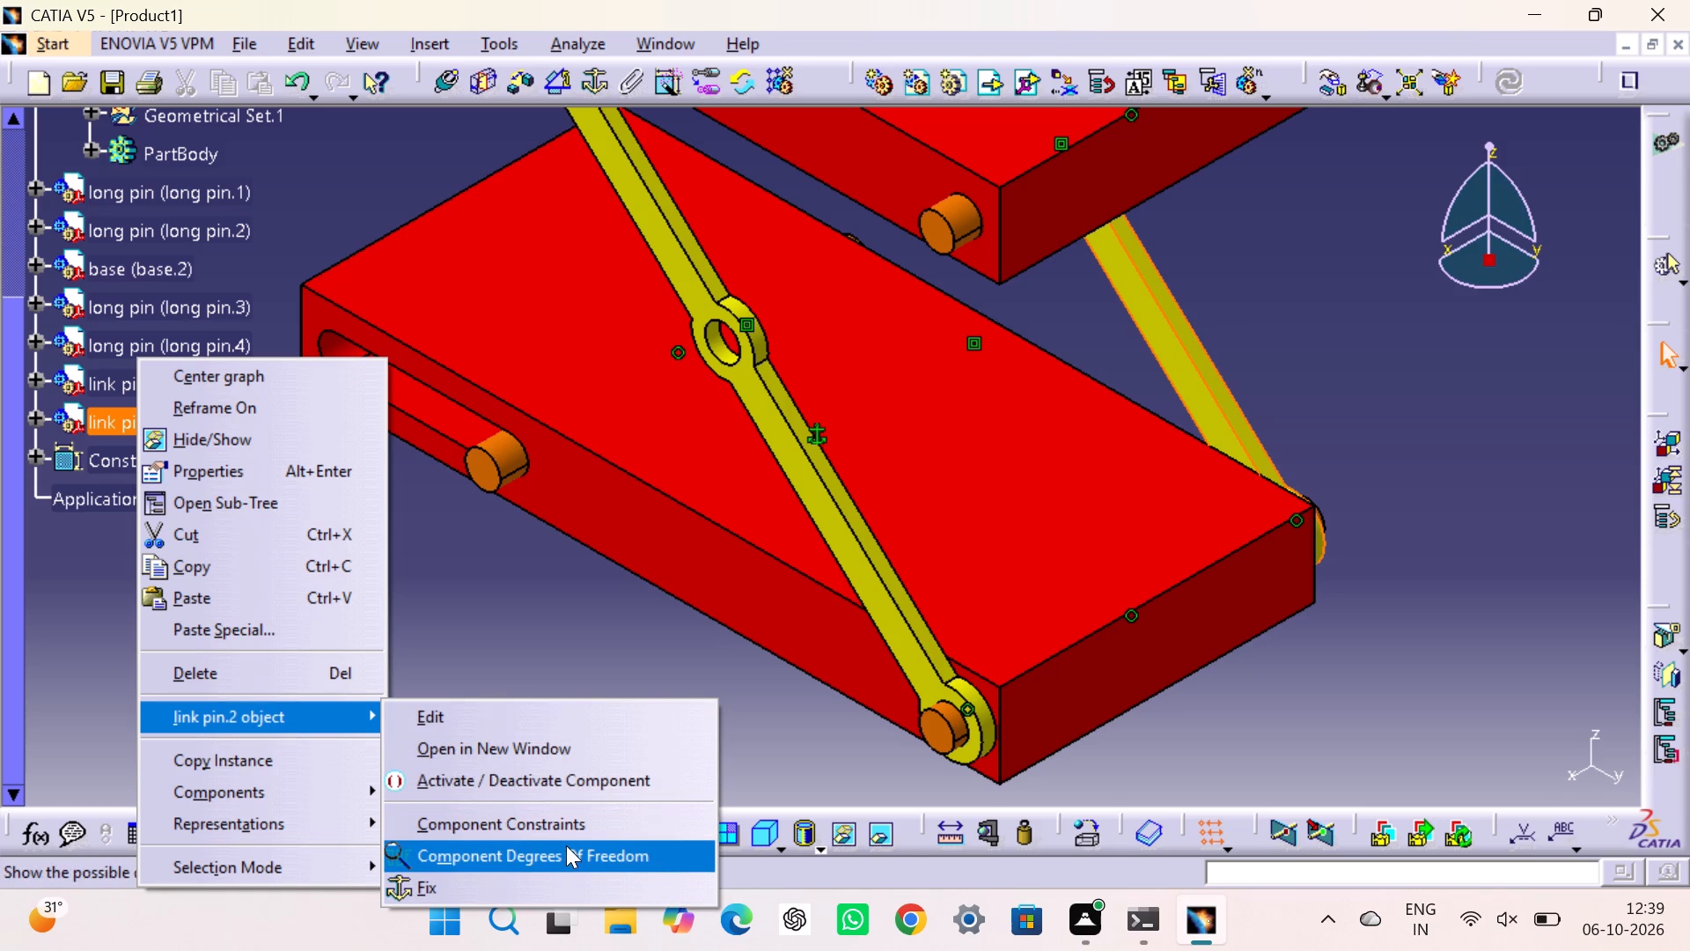
{"action": "left_click", "coordinate": [566, 845]}
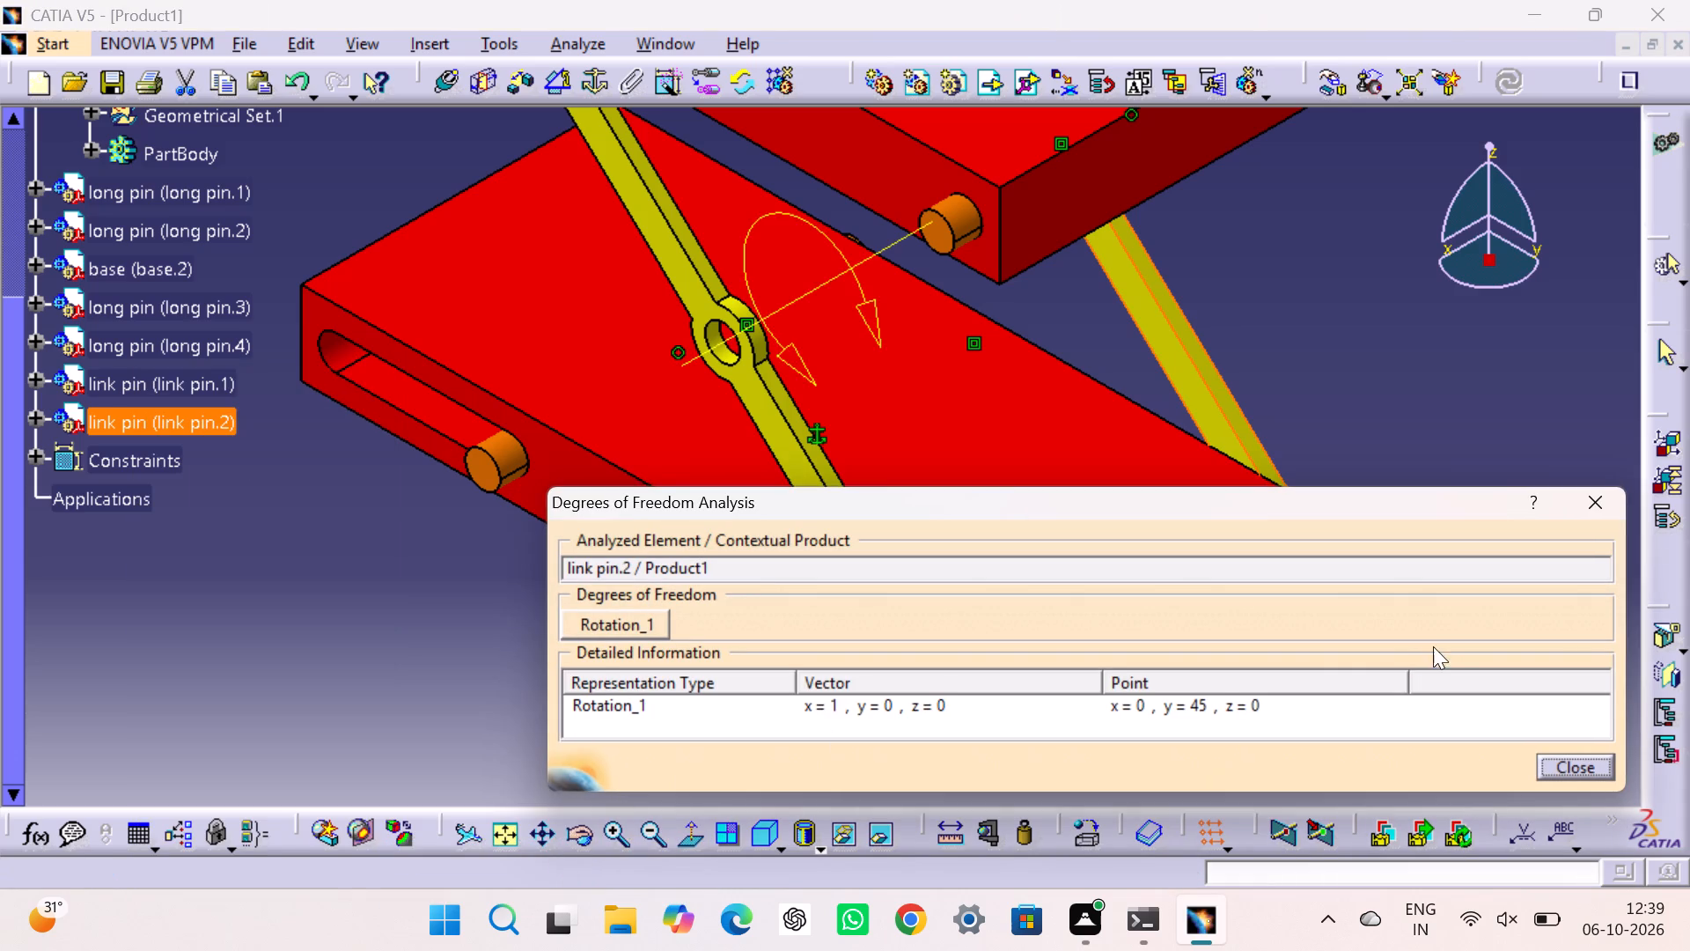
{"action": "left_click", "coordinate": [1591, 767]}
{"action": "left_click_drag", "start_coordinate": [1495, 557], "coordinate": [1478, 564]}
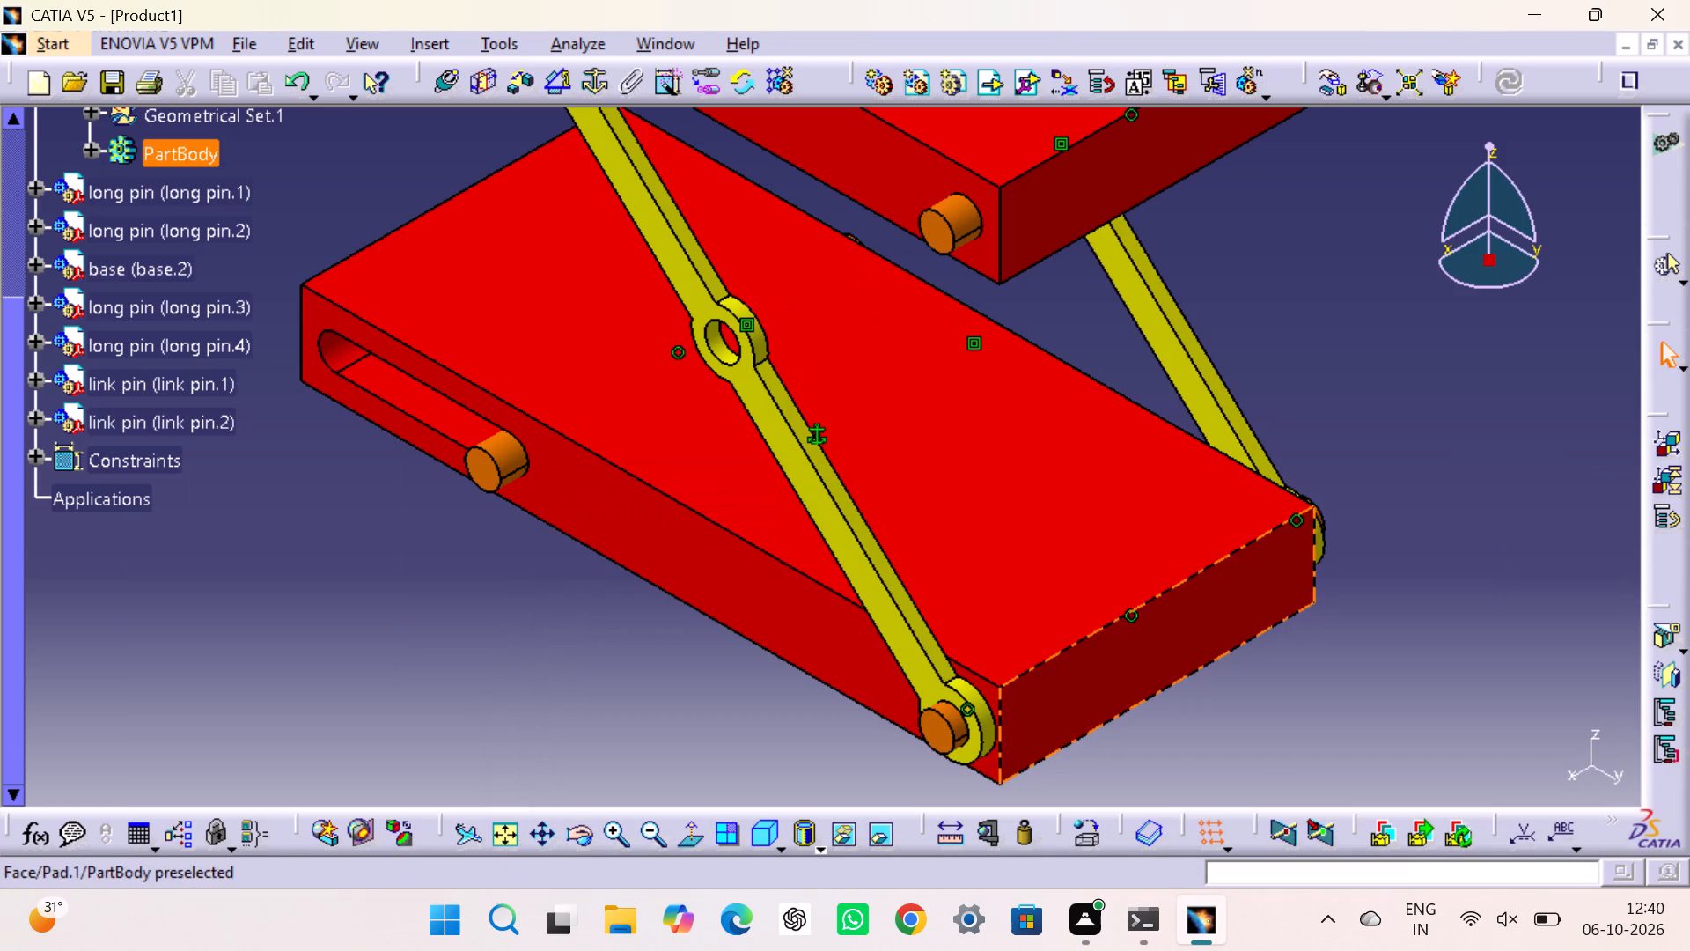
{"action": "scroll", "coordinate": [151, 265], "scroll_direction": "up", "scroll_amount": 4}
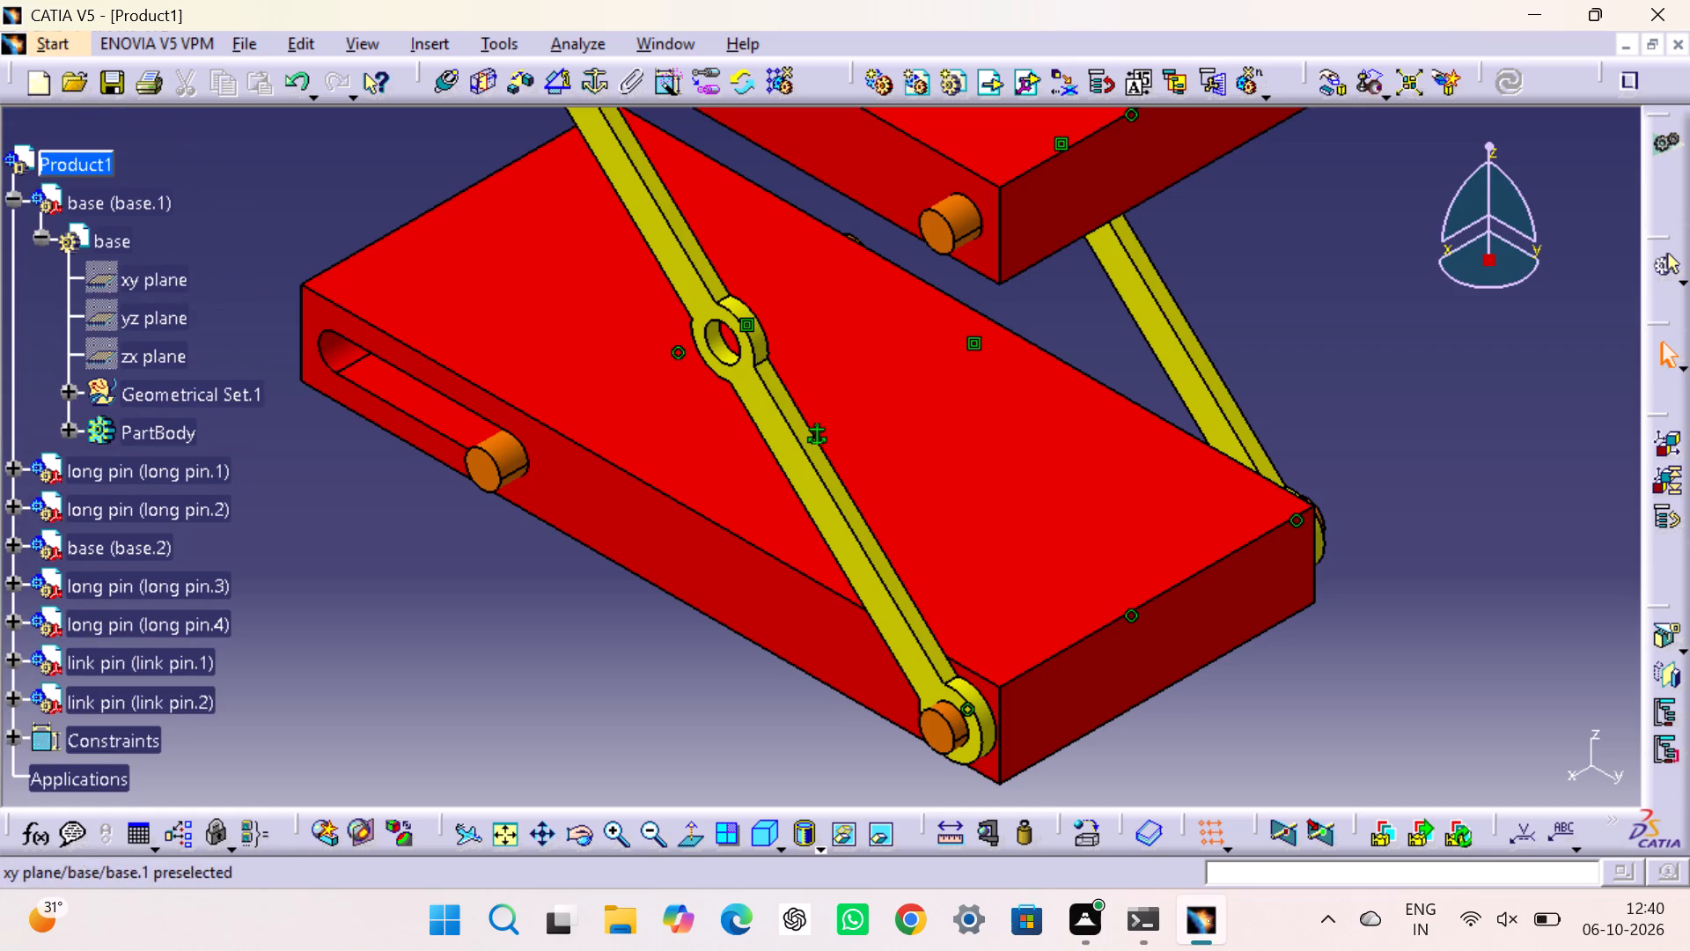
Add a 43.5-degree angle constraint between the xy plane of base.1 and the xy plane of link pin.2.
{"action": "left_click", "coordinate": [13, 694]}
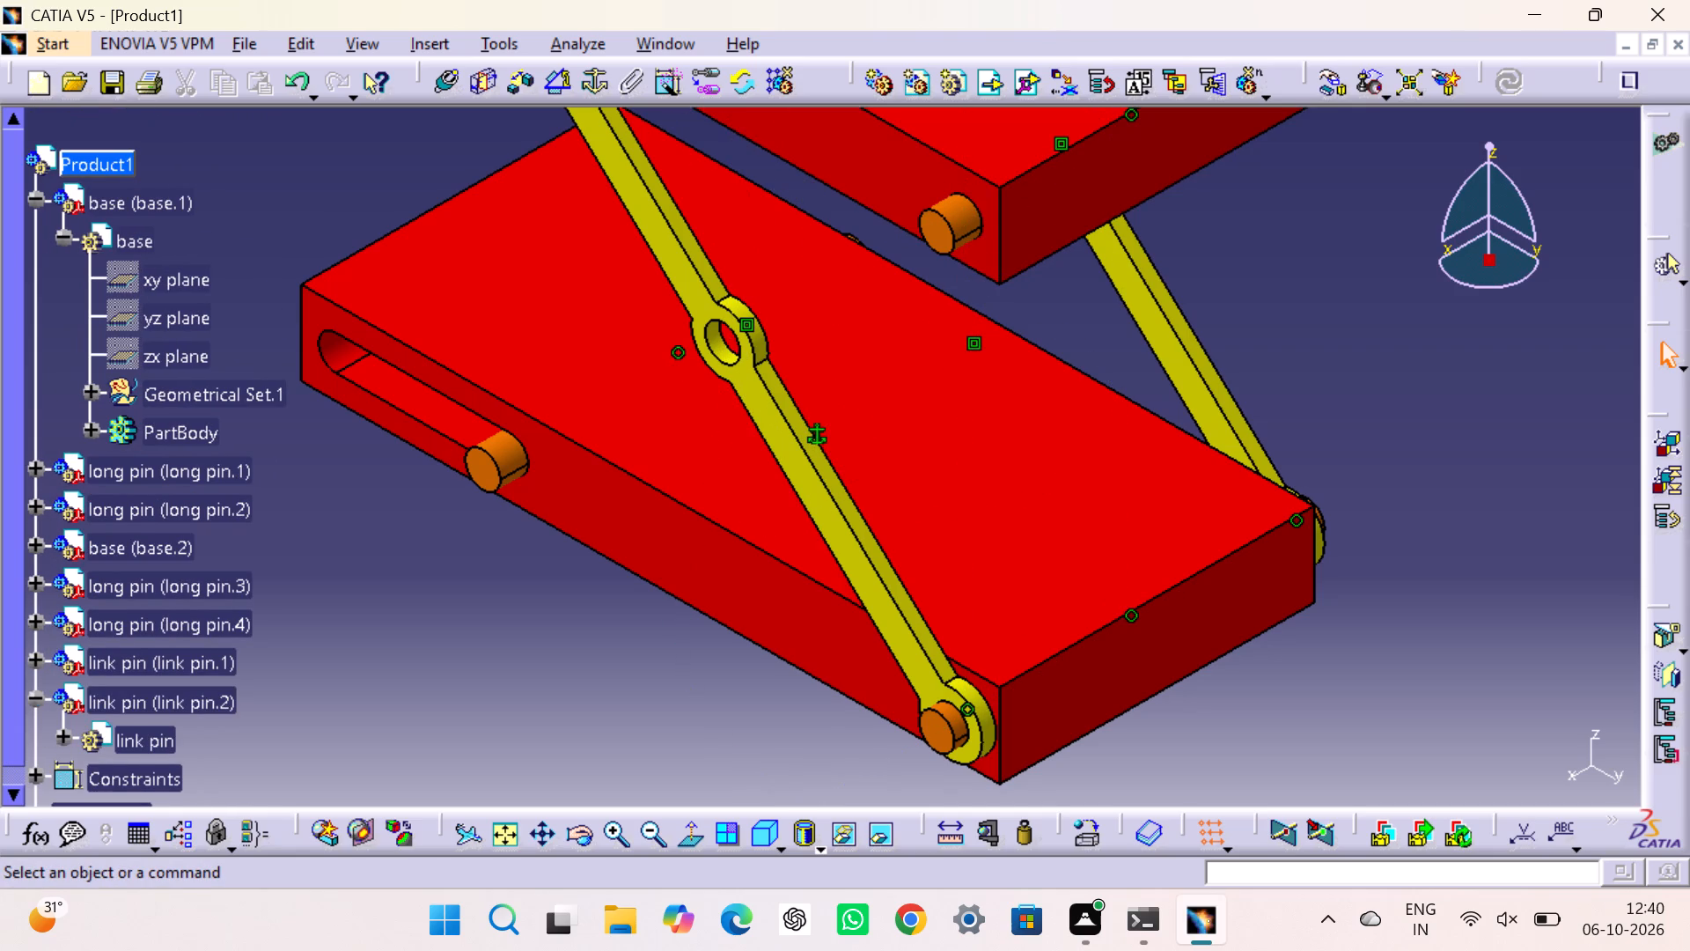
{"action": "left_click", "coordinate": [486, 640]}
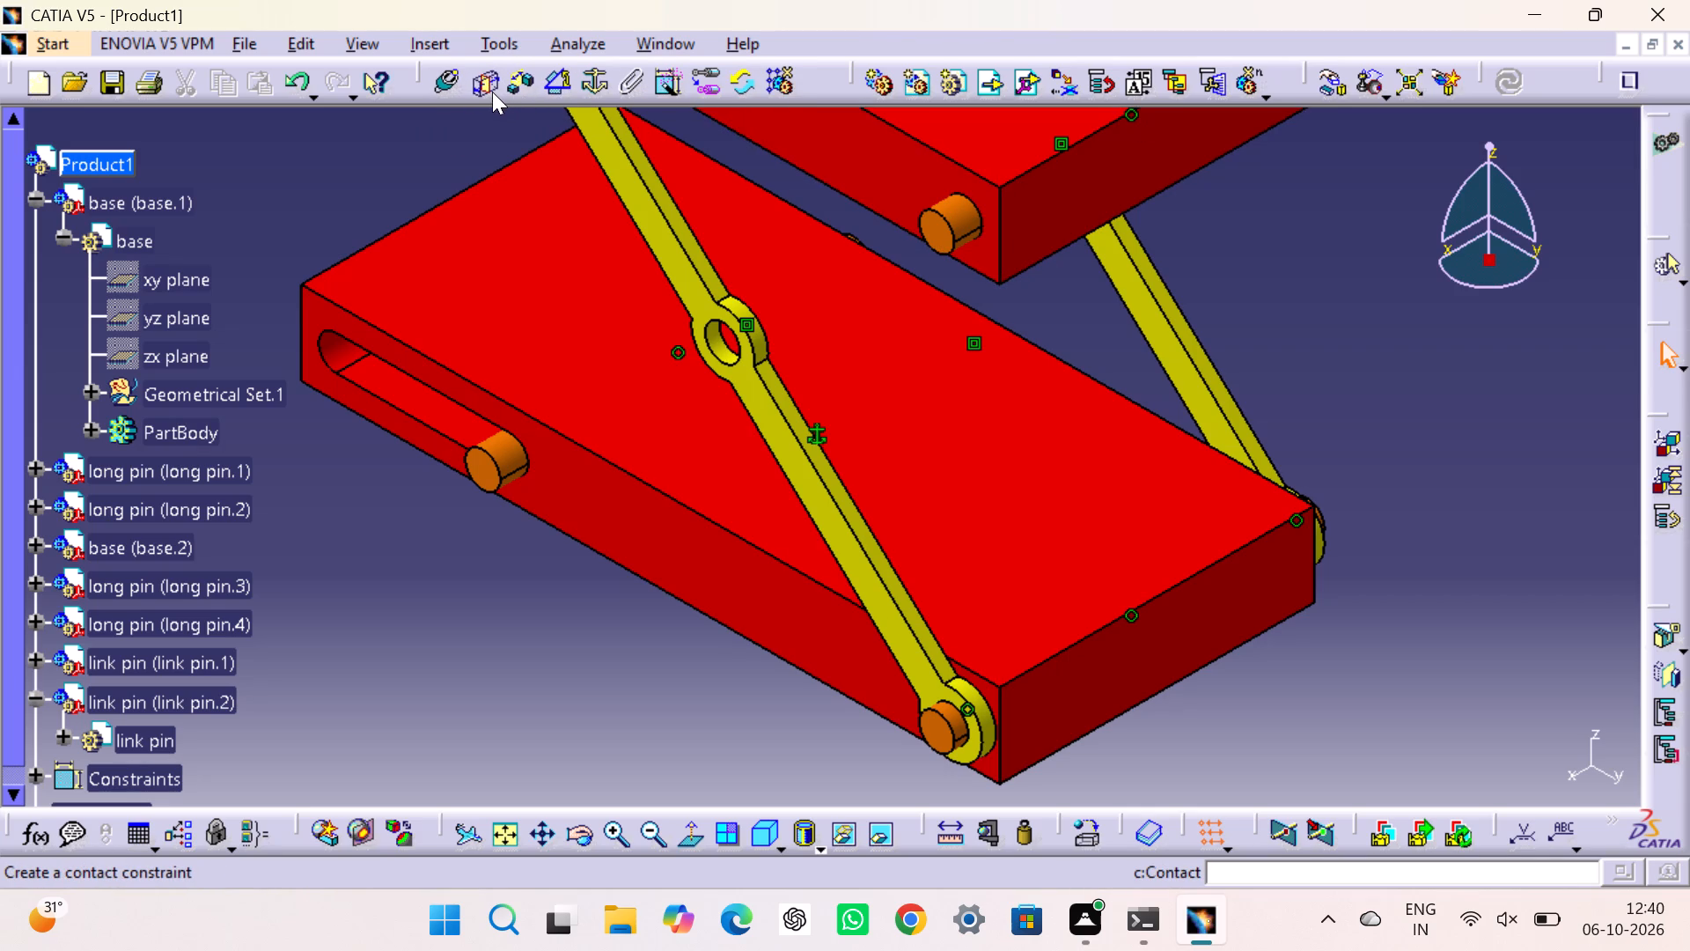
{"action": "left_click", "coordinate": [558, 95]}
{"action": "left_click", "coordinate": [190, 272]}
{"action": "scroll", "coordinate": [208, 487], "scroll_direction": "down", "scroll_amount": 3}
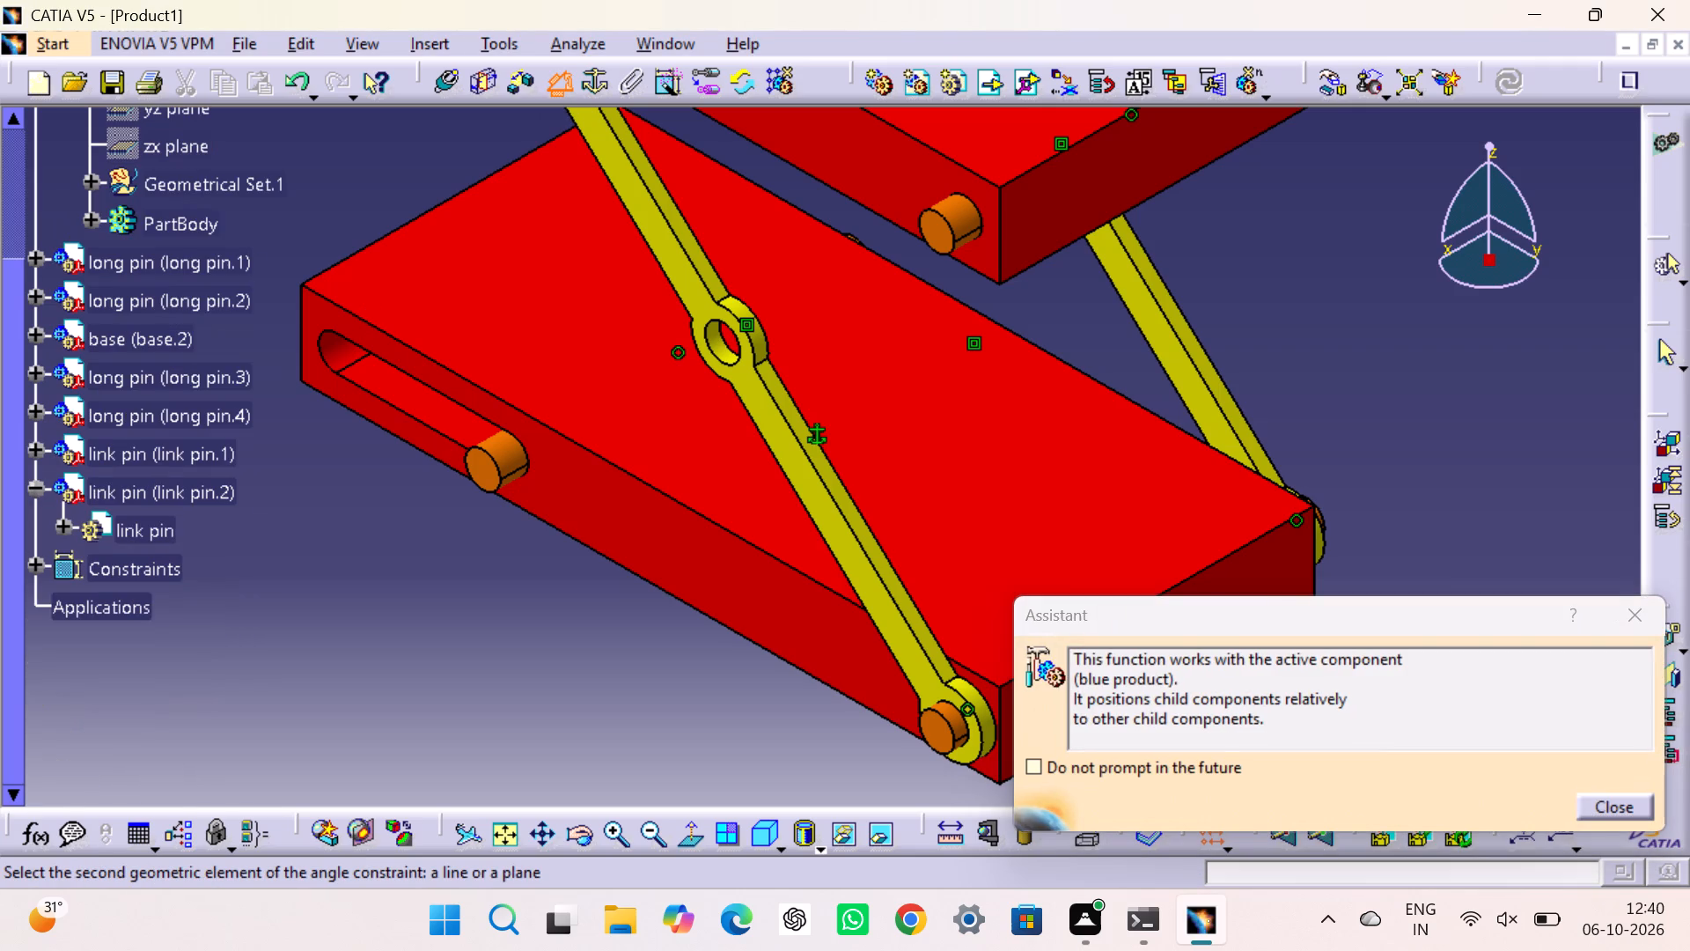
{"action": "double_click", "coordinate": [125, 529]}
{"action": "left_click", "coordinate": [172, 566]}
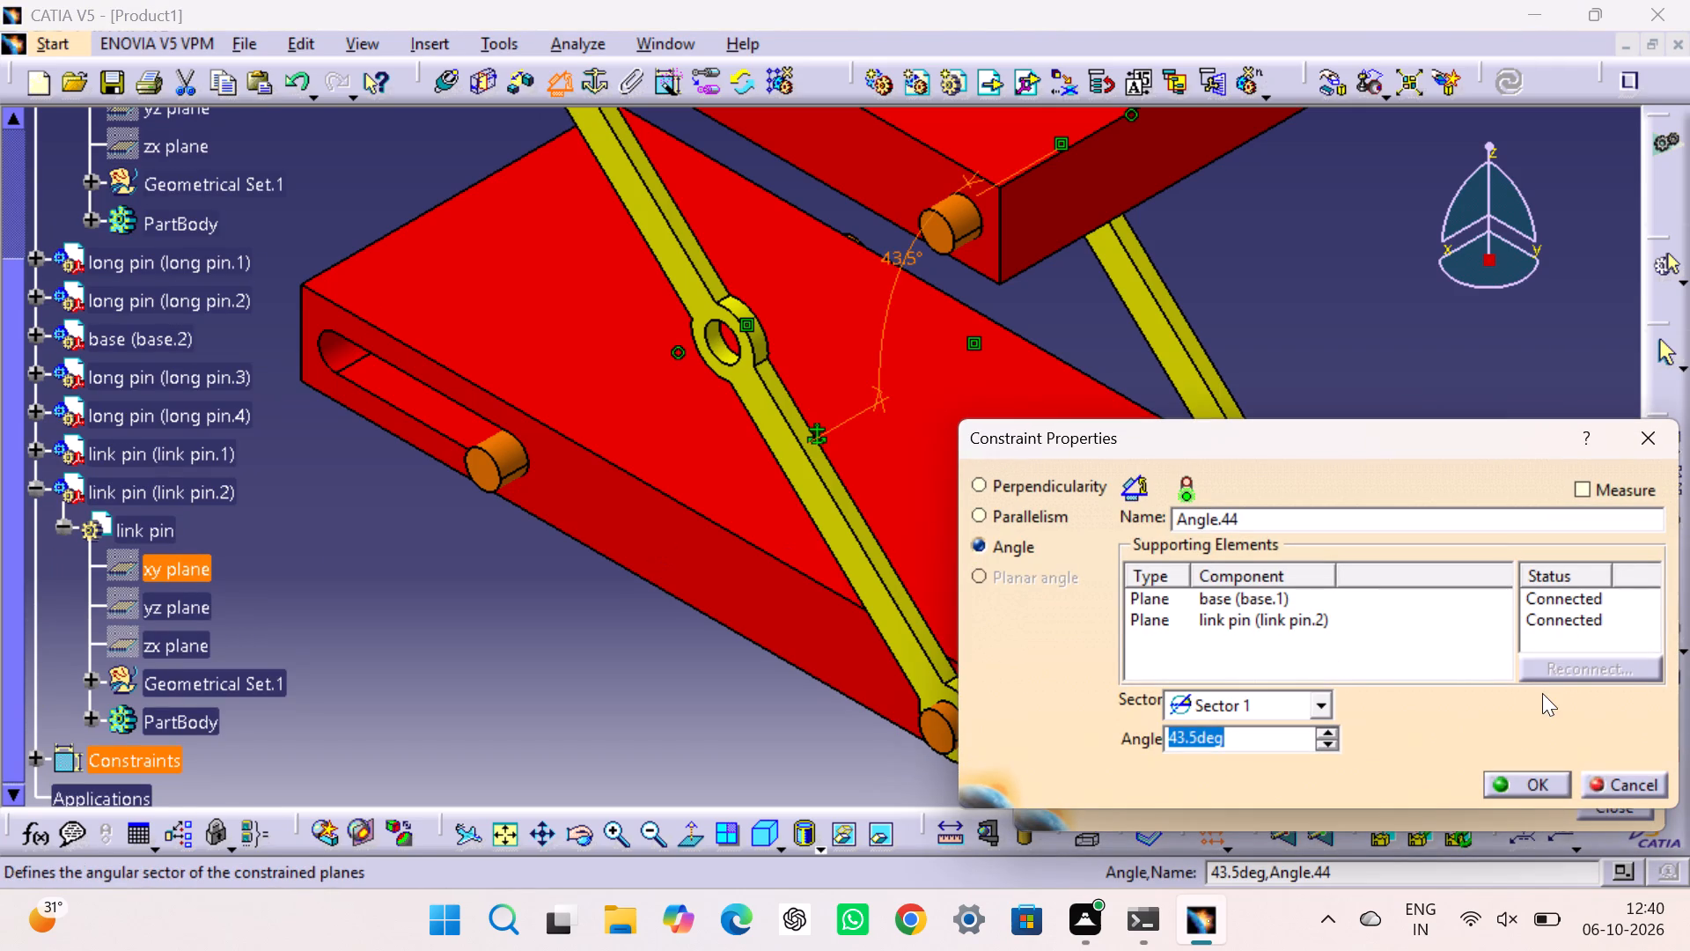
{"action": "left_click", "coordinate": [1523, 782]}
{"action": "left_click", "coordinate": [1477, 602]}
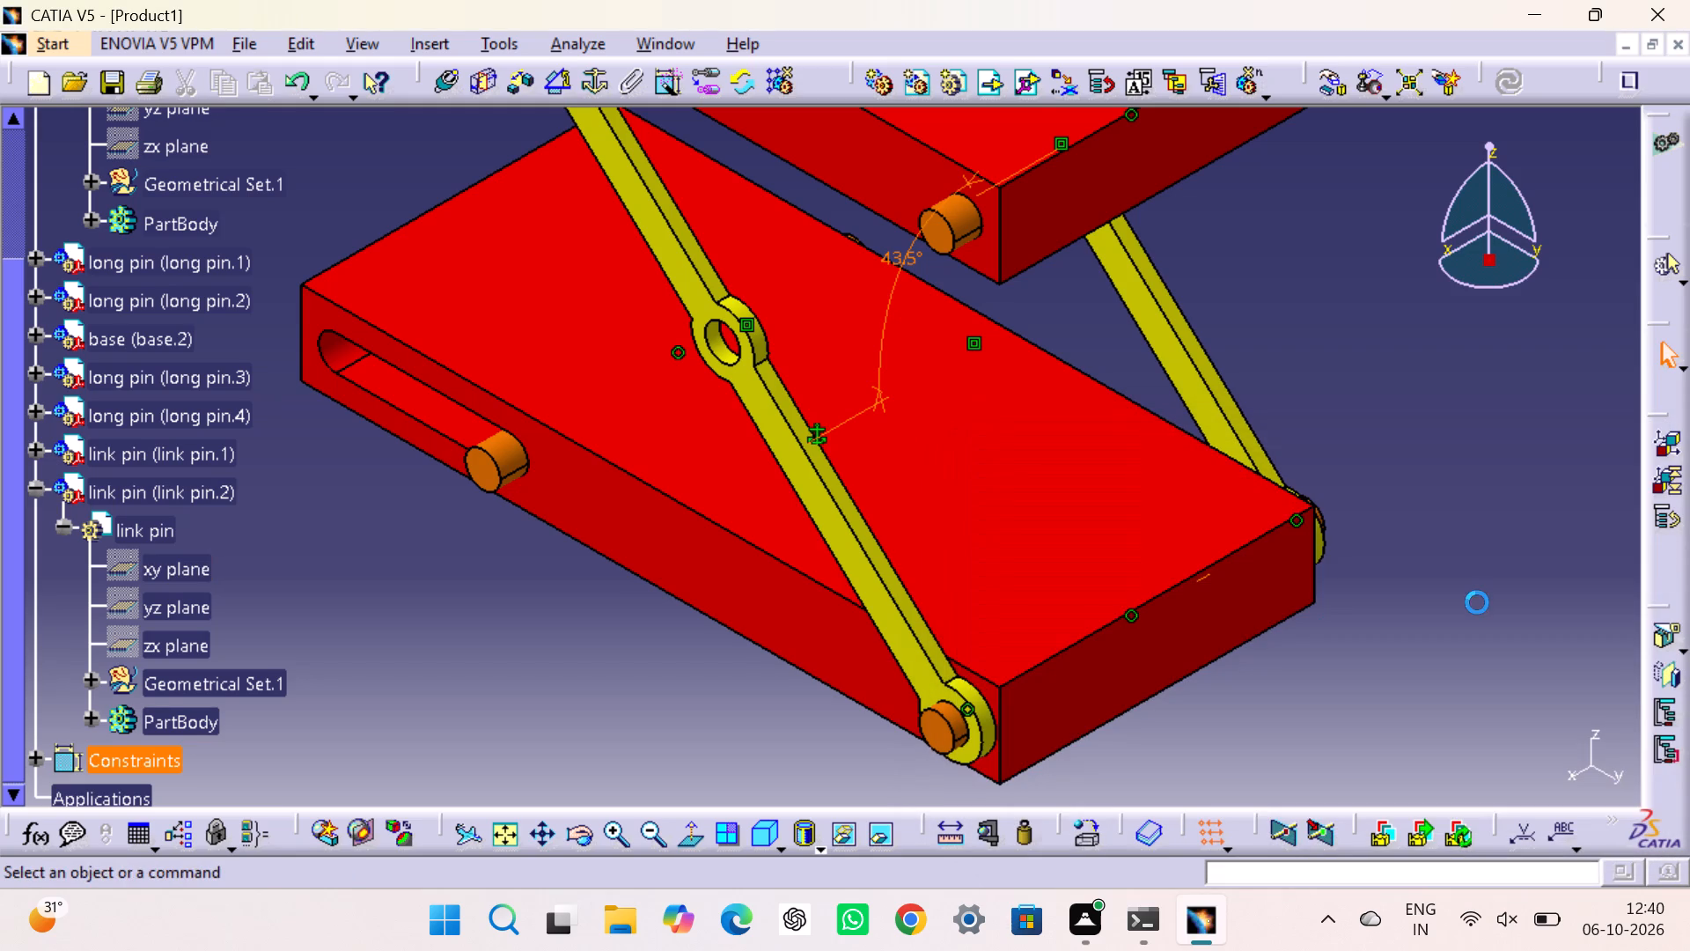
Analyze the component degrees of freedom of link pin.2.
{"action": "right_click", "coordinate": [133, 483]}
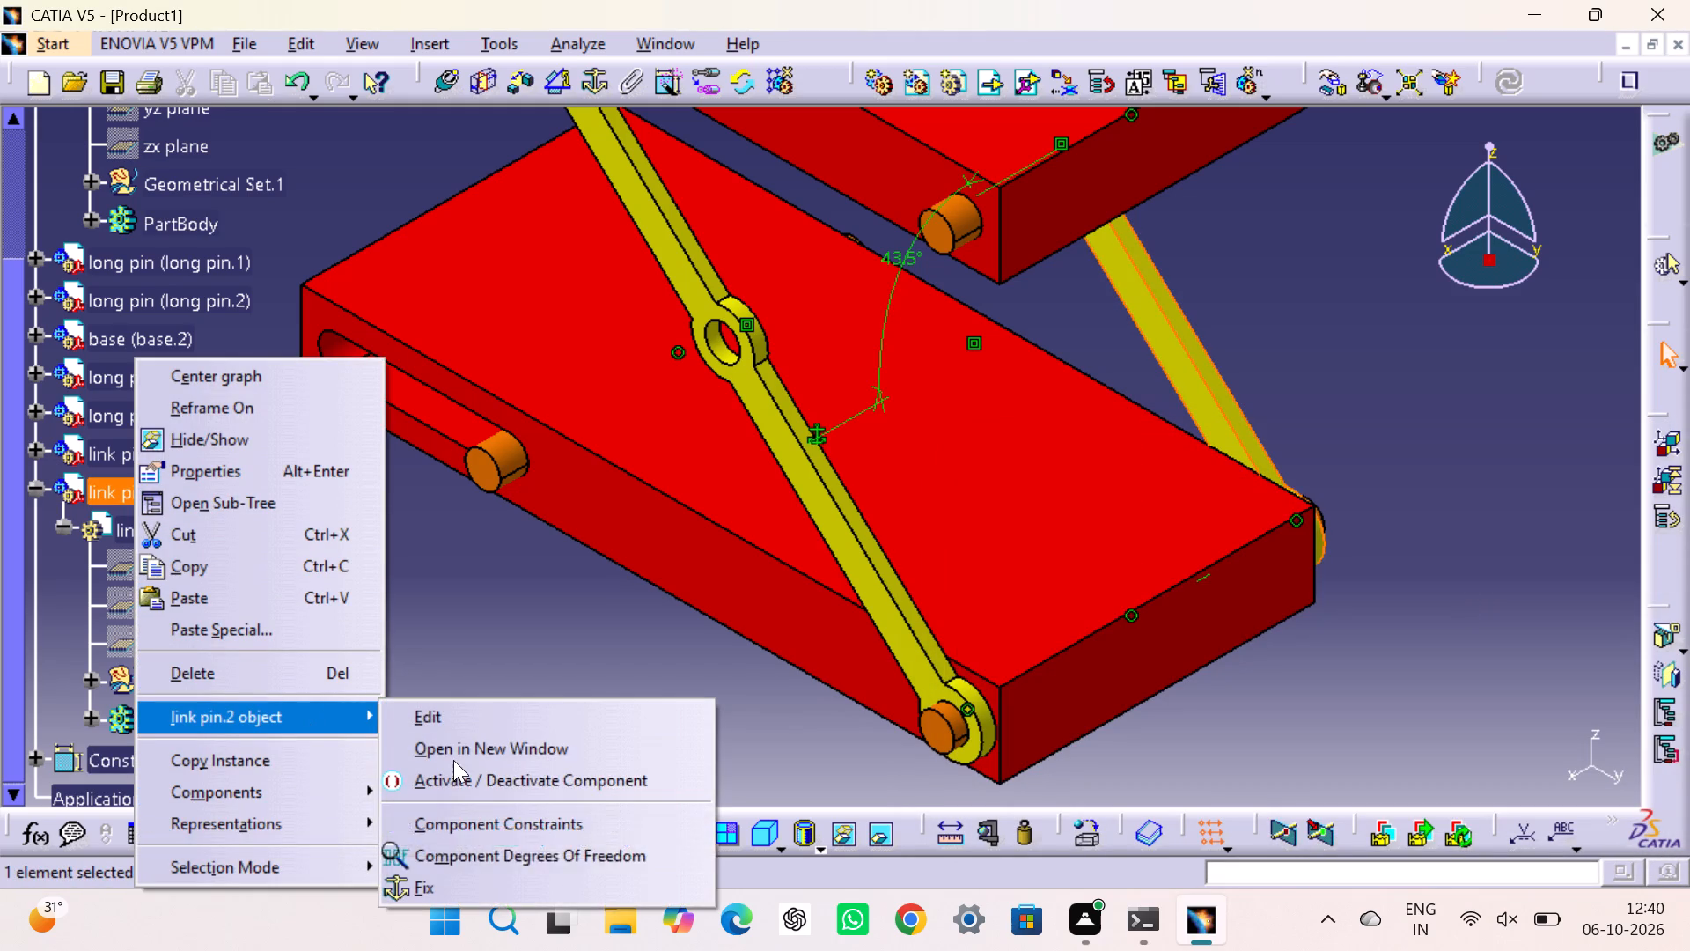
{"action": "left_click", "coordinate": [497, 848]}
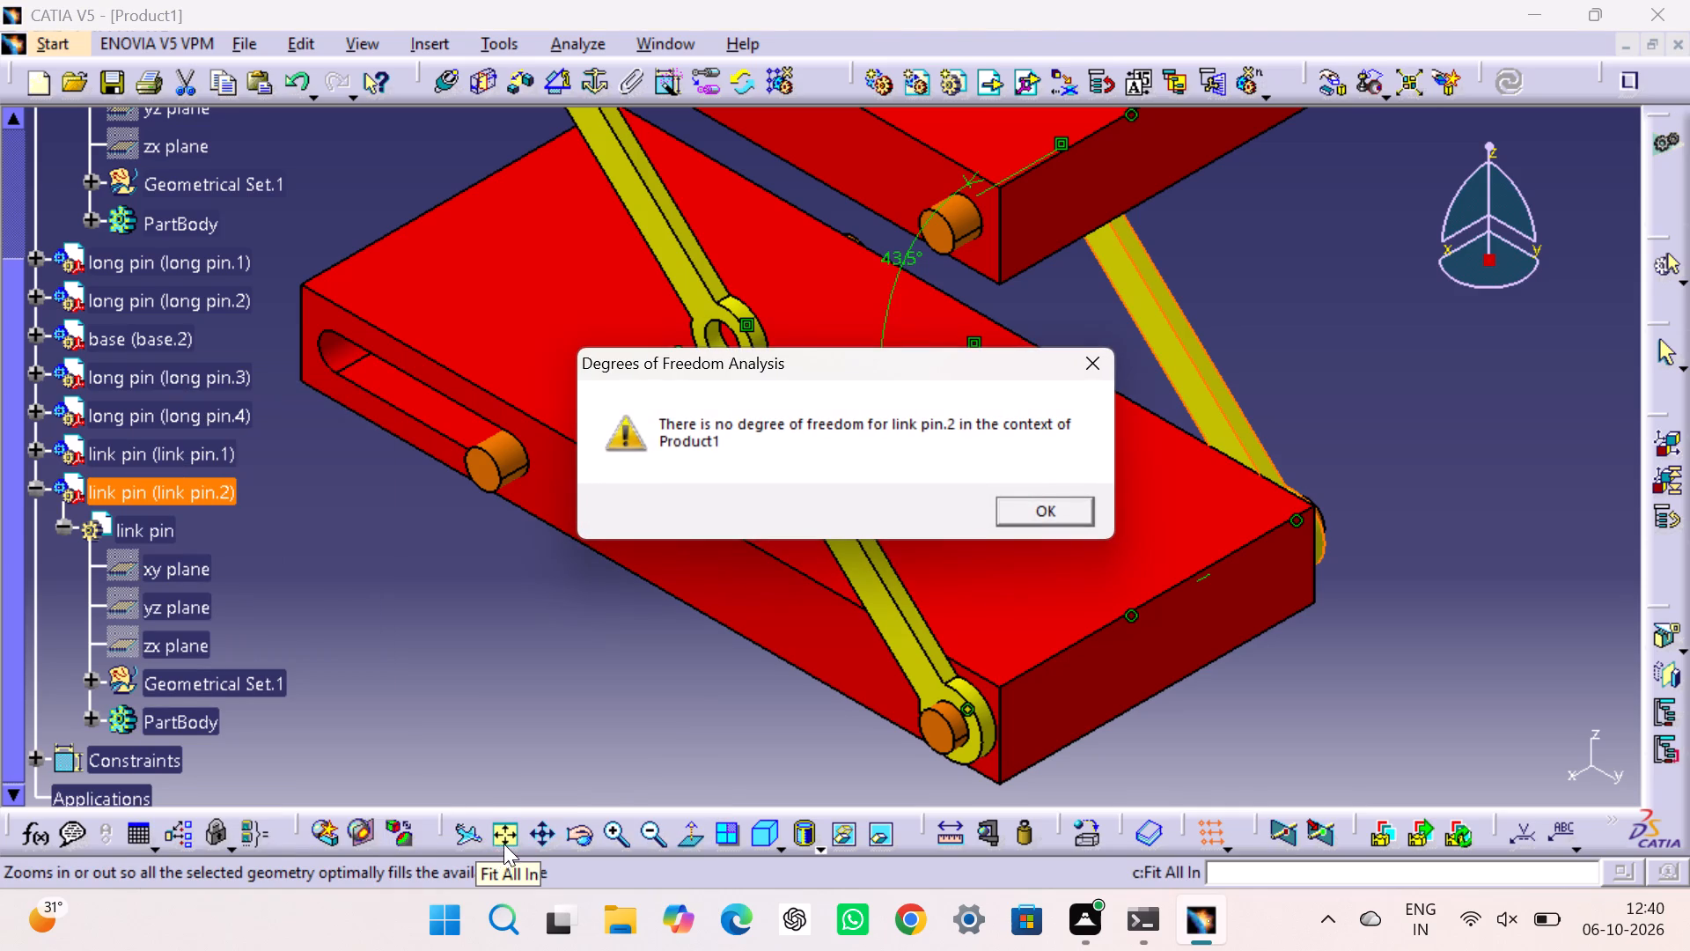
{"action": "left_click", "coordinate": [1053, 513]}
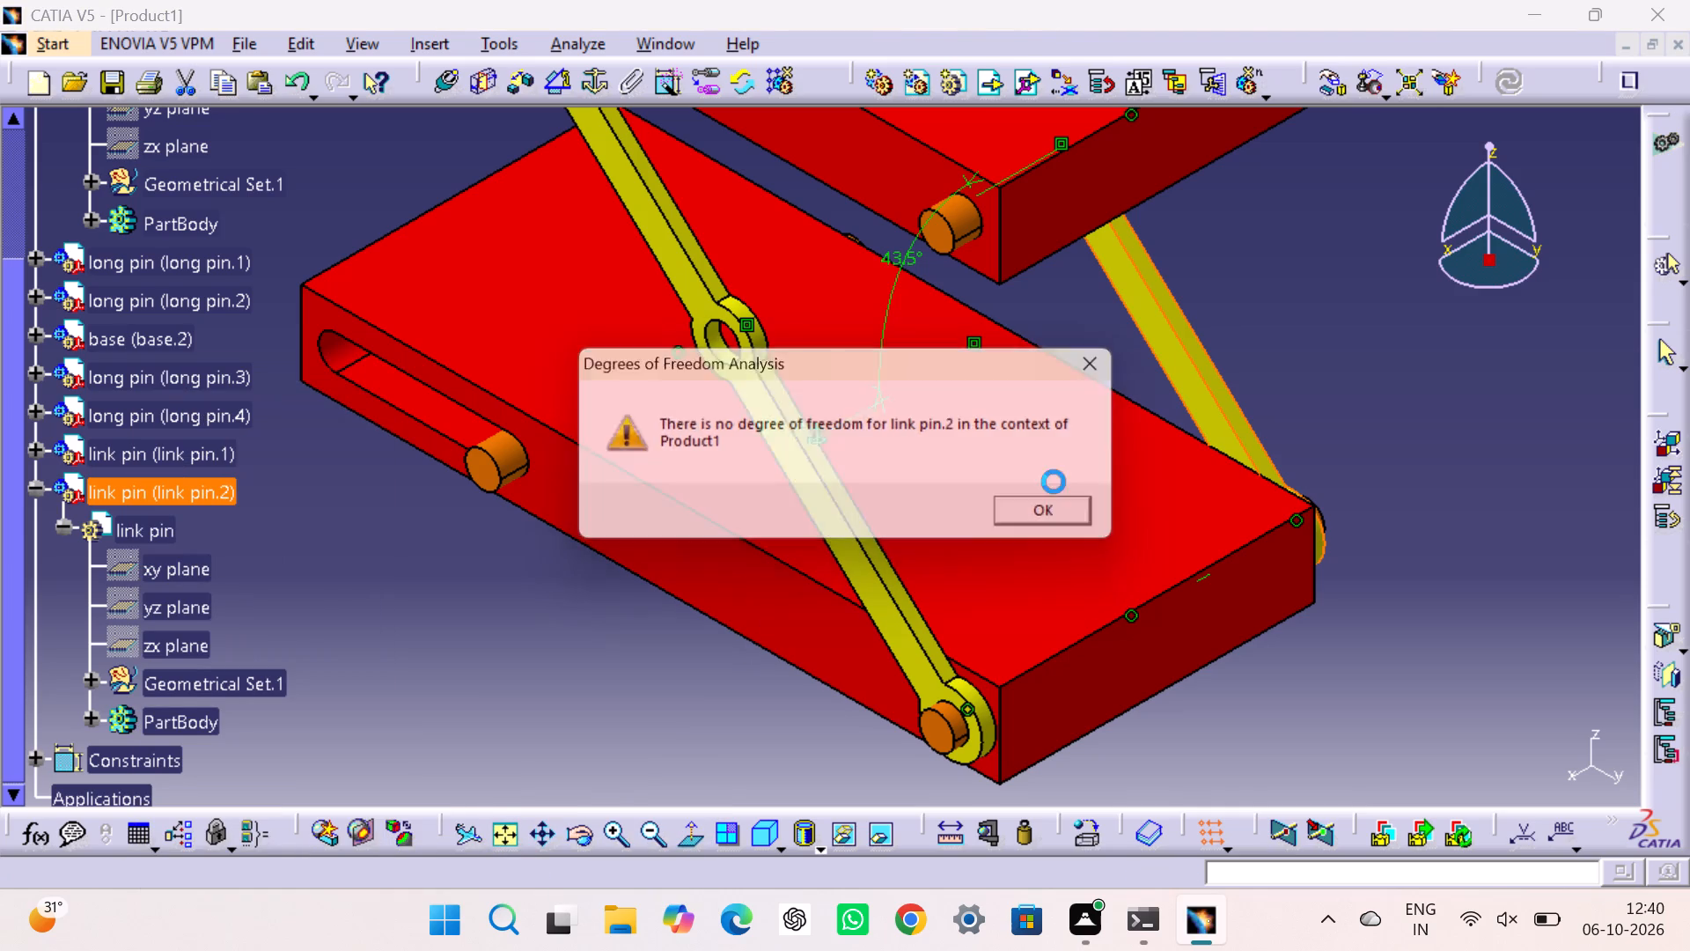
{"action": "left_click", "coordinate": [1361, 310]}
Collapse link pin.2 in the tree and hide the new angle constraint in the model.
{"action": "left_click", "coordinate": [37, 492]}
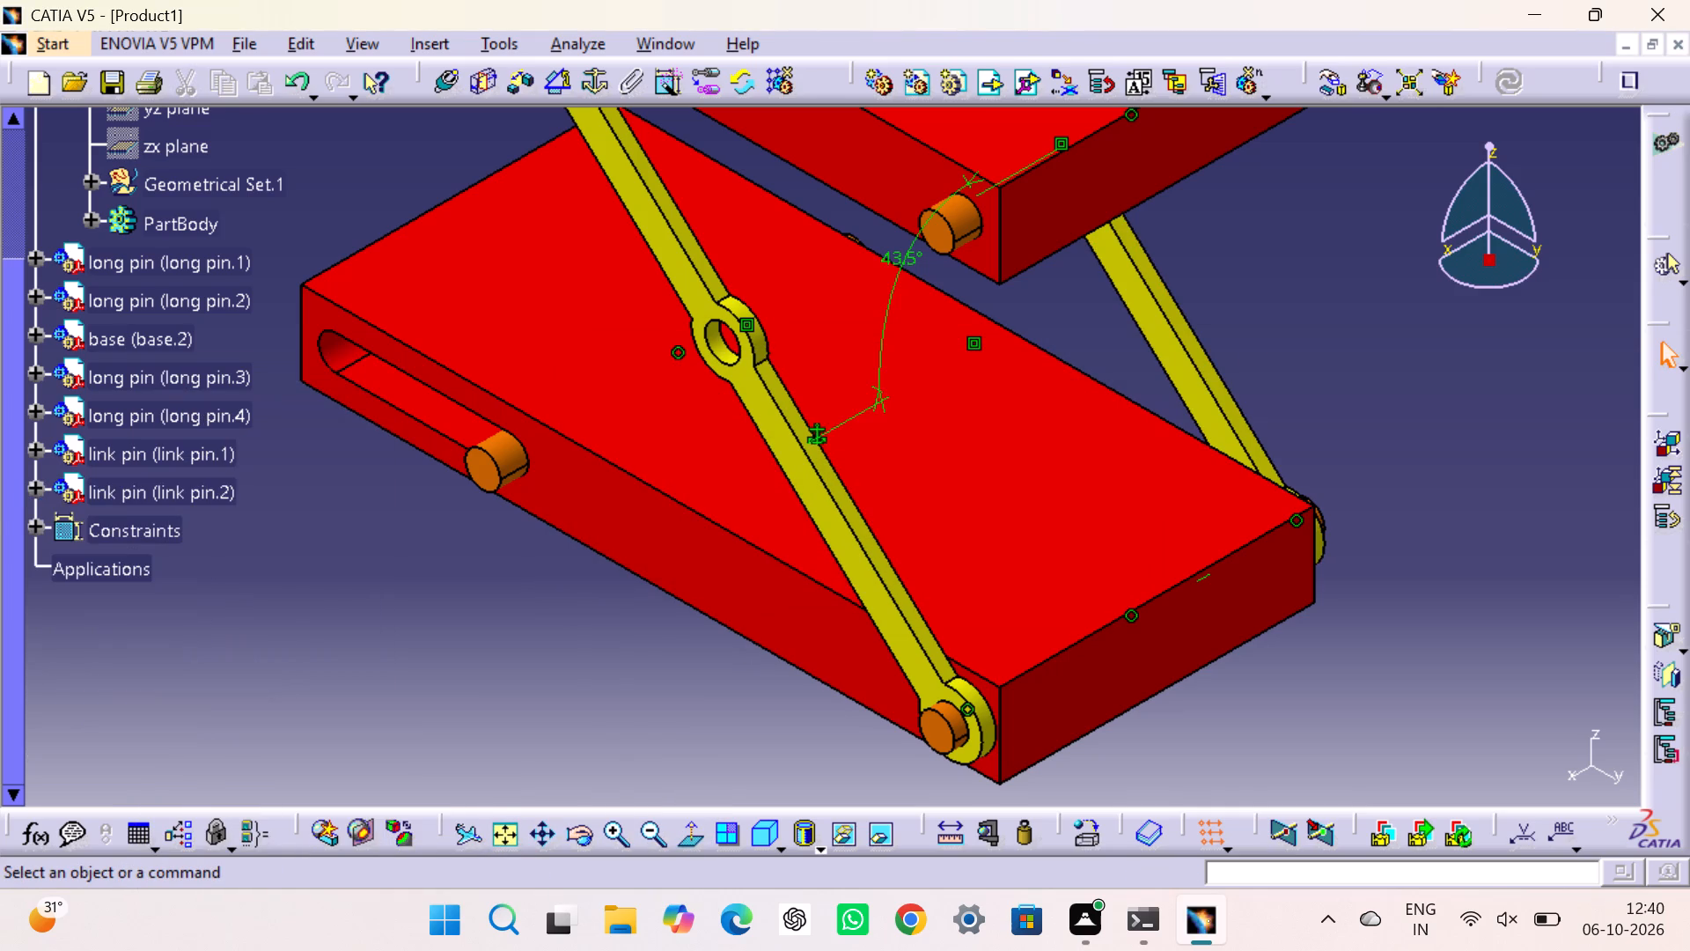
{"action": "middle_click_drag", "start_coordinate": [462, 507], "coordinate": [562, 686]}
{"action": "left_click", "coordinate": [447, 386]}
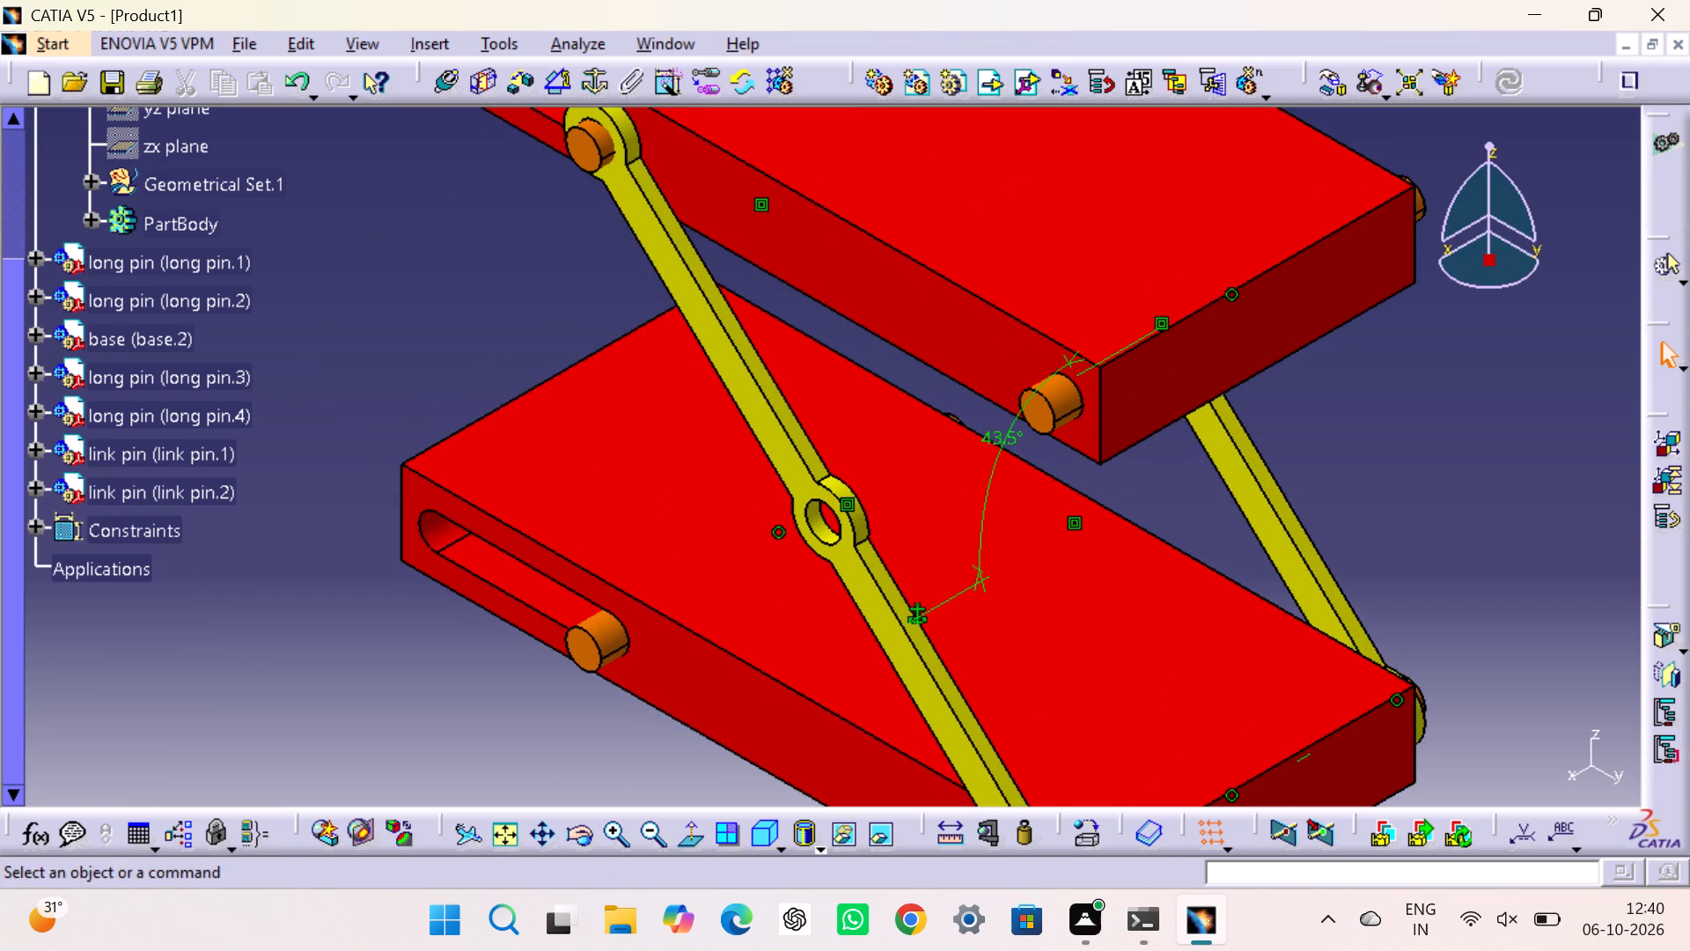
{"action": "right_click", "coordinate": [1004, 434]}
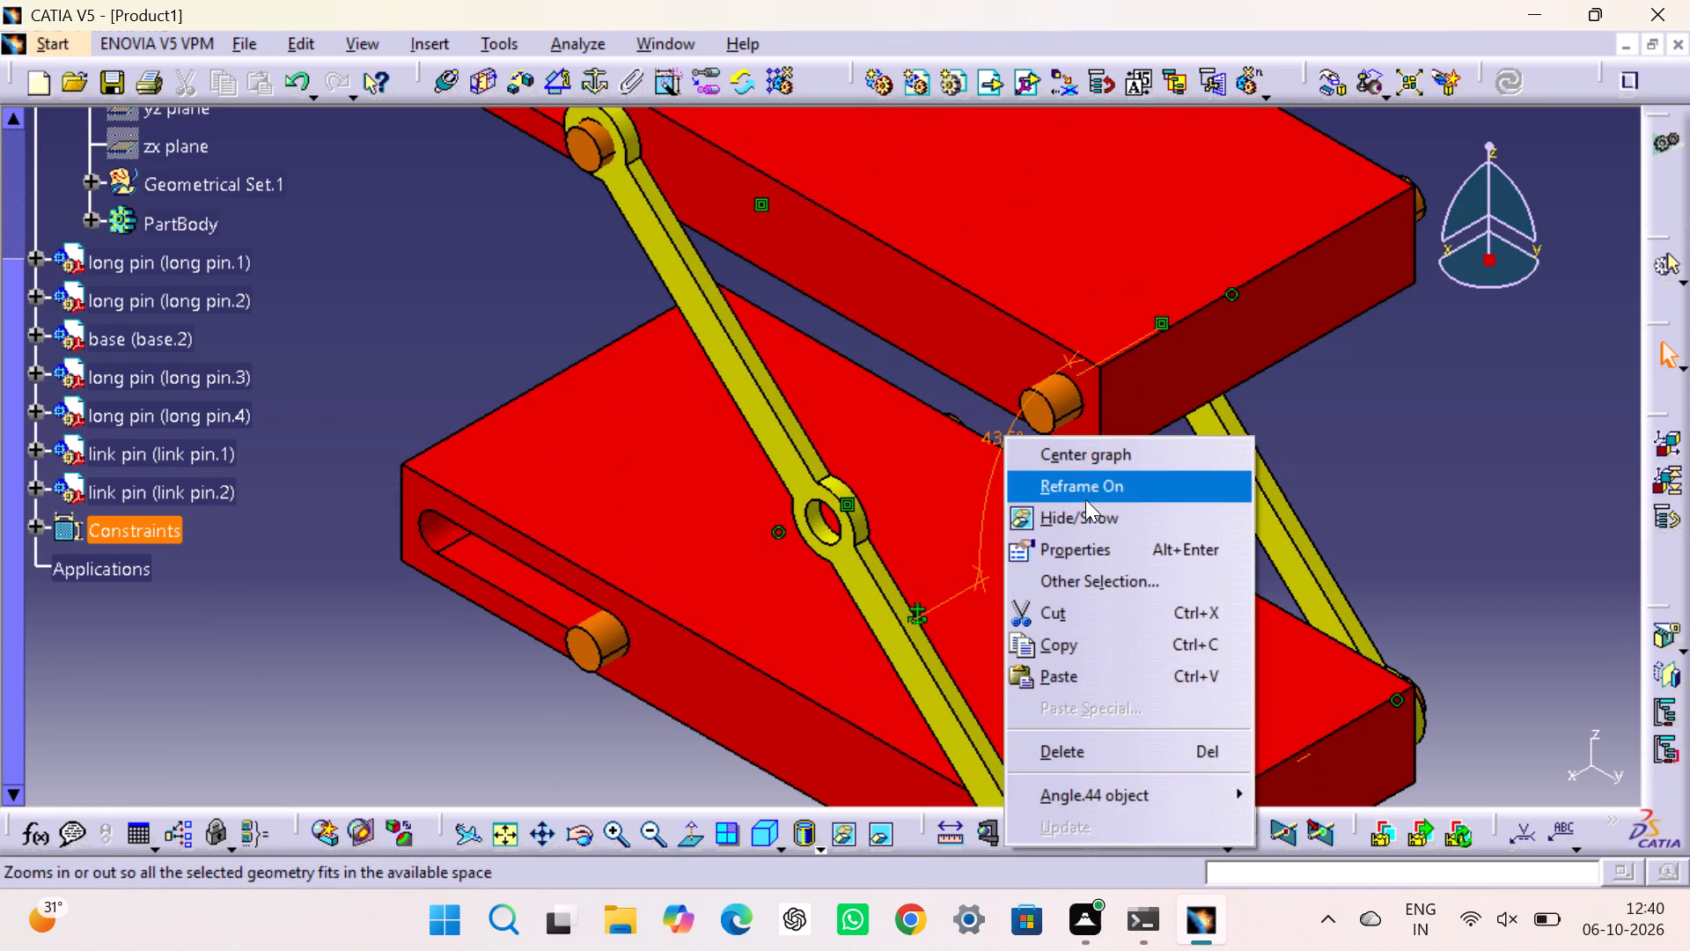
{"action": "left_click", "coordinate": [1085, 515]}
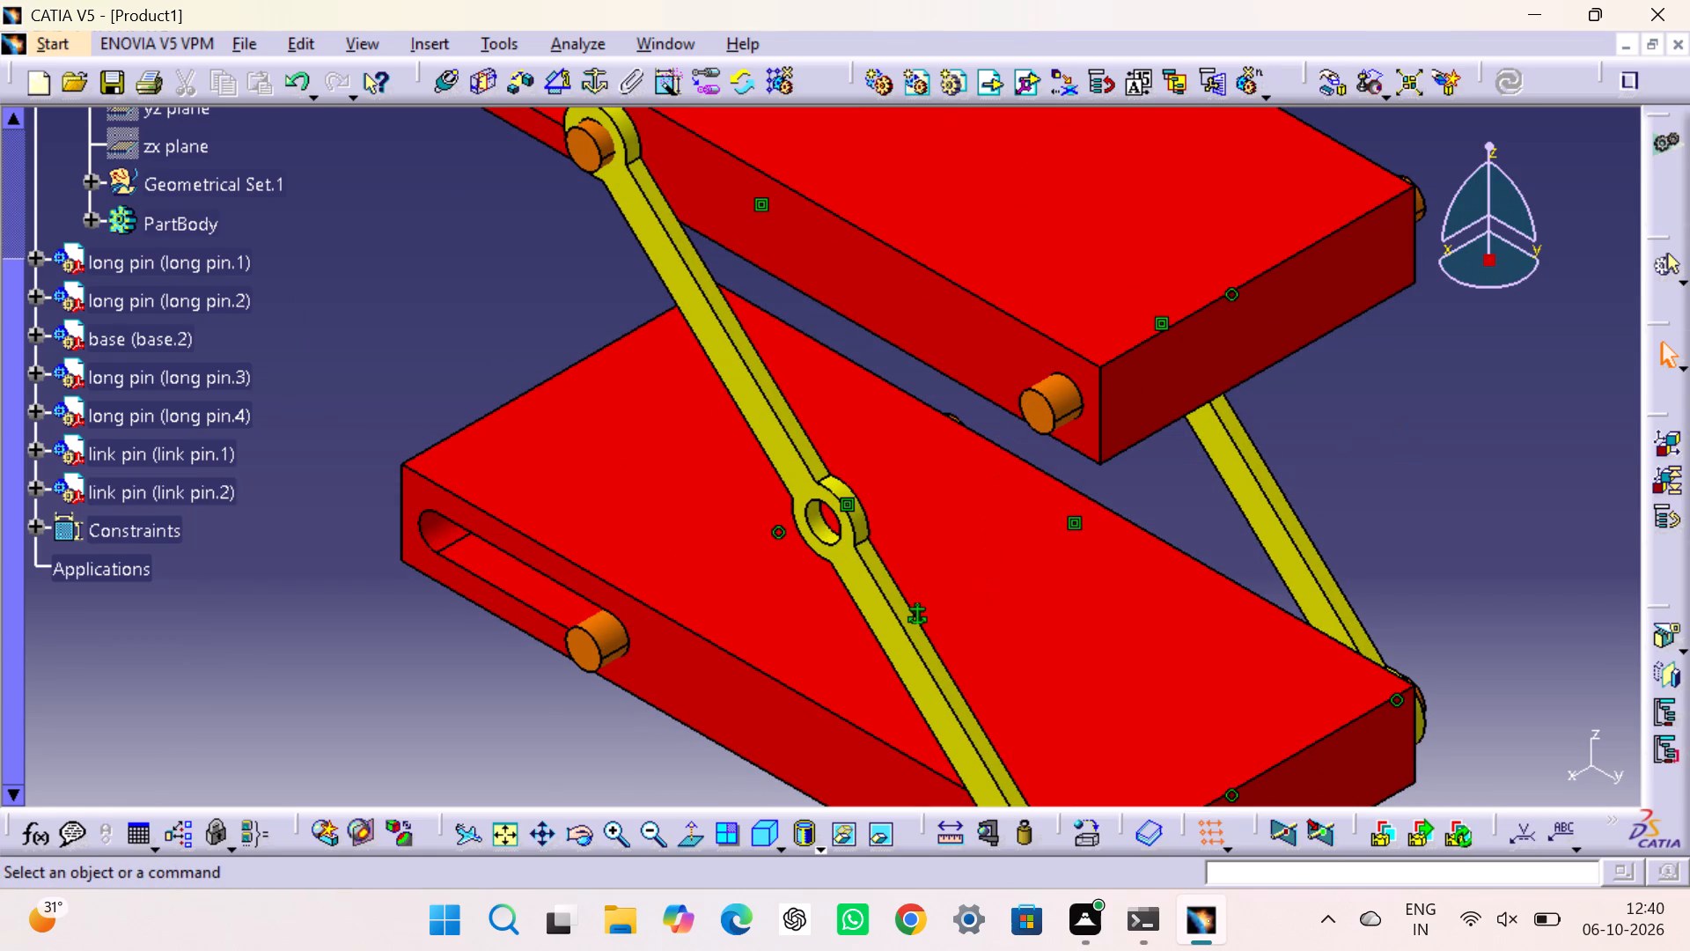
{"action": "left_click_drag", "start_coordinate": [1418, 423], "coordinate": [1410, 423]}
Insert the existing component file "link pin" into Product1 as the third link pin.
{"action": "middle_click_drag", "start_coordinate": [939, 517], "coordinate": [800, 447]}
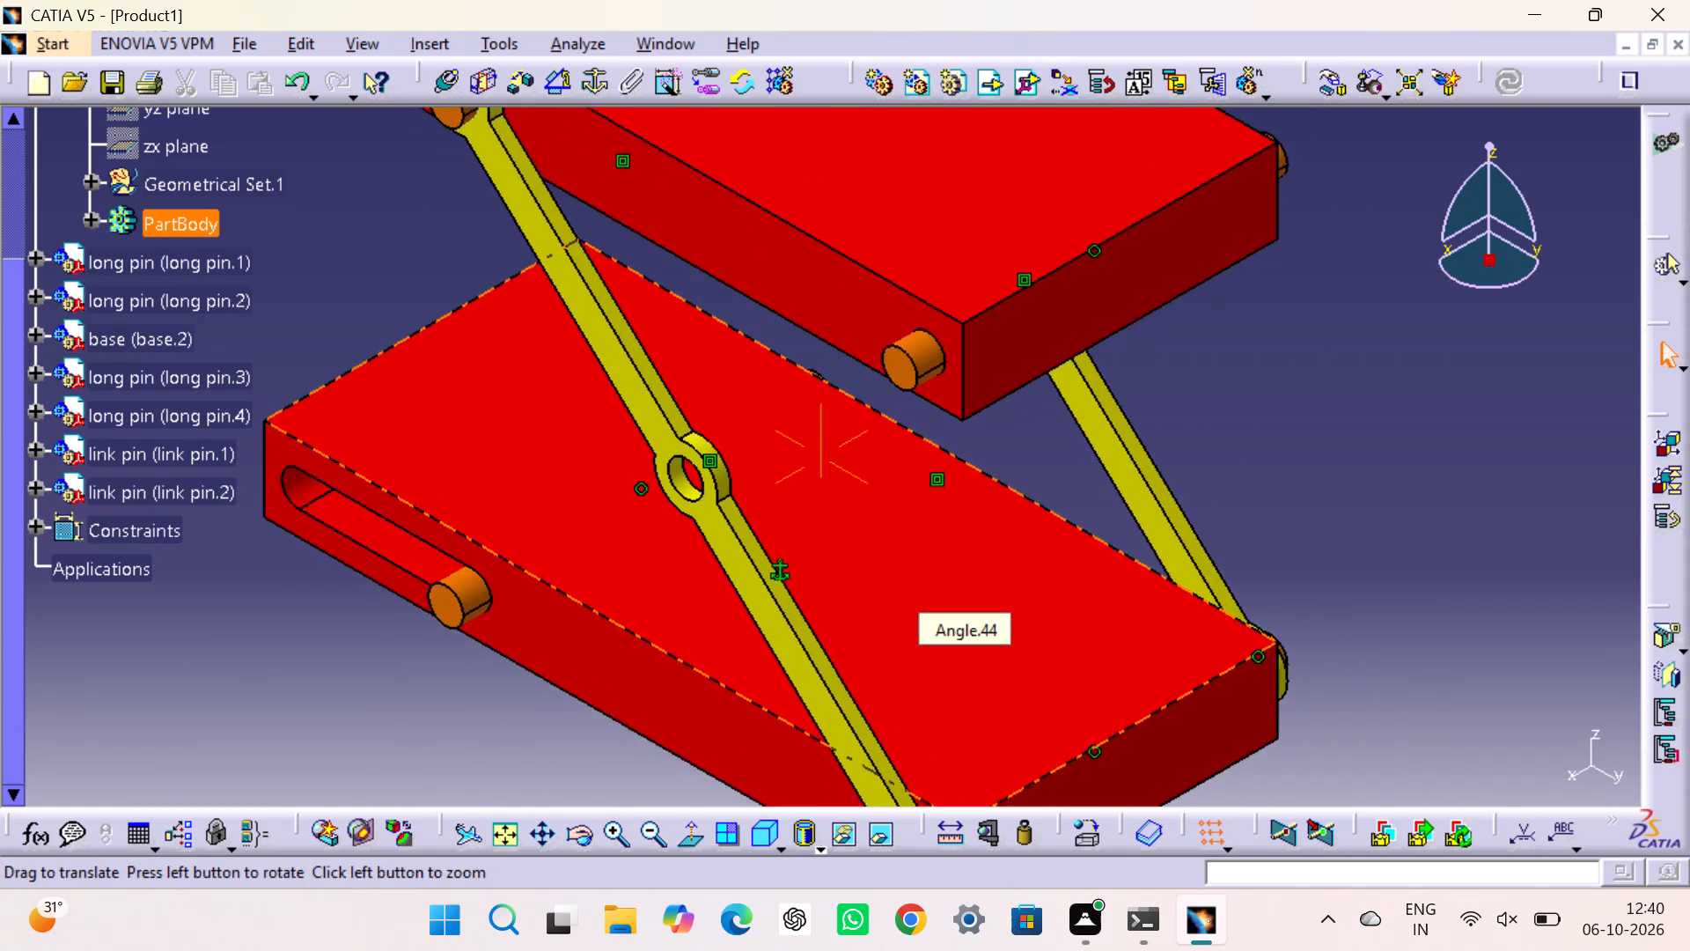
{"action": "middle_click_drag", "start_coordinate": [800, 447], "coordinate": [804, 430]}
{"action": "left_click_drag", "start_coordinate": [1348, 395], "coordinate": [1280, 406]}
{"action": "scroll", "coordinate": [64, 399], "scroll_direction": "up", "scroll_amount": 3}
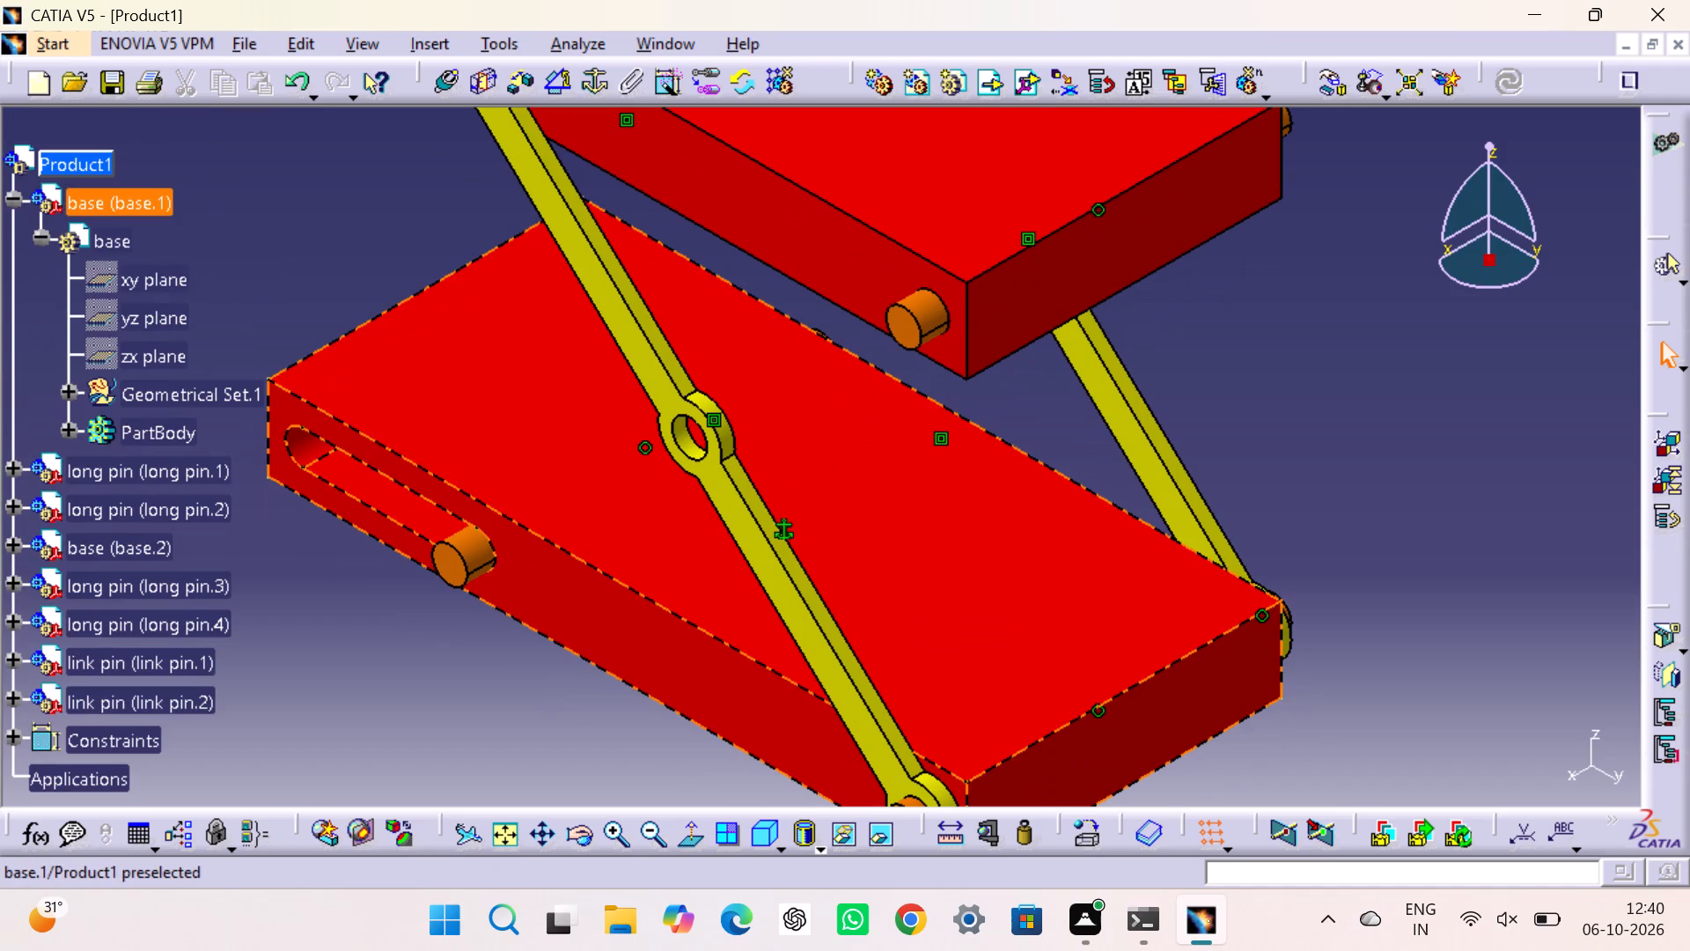
{"action": "right_click", "coordinate": [84, 151]}
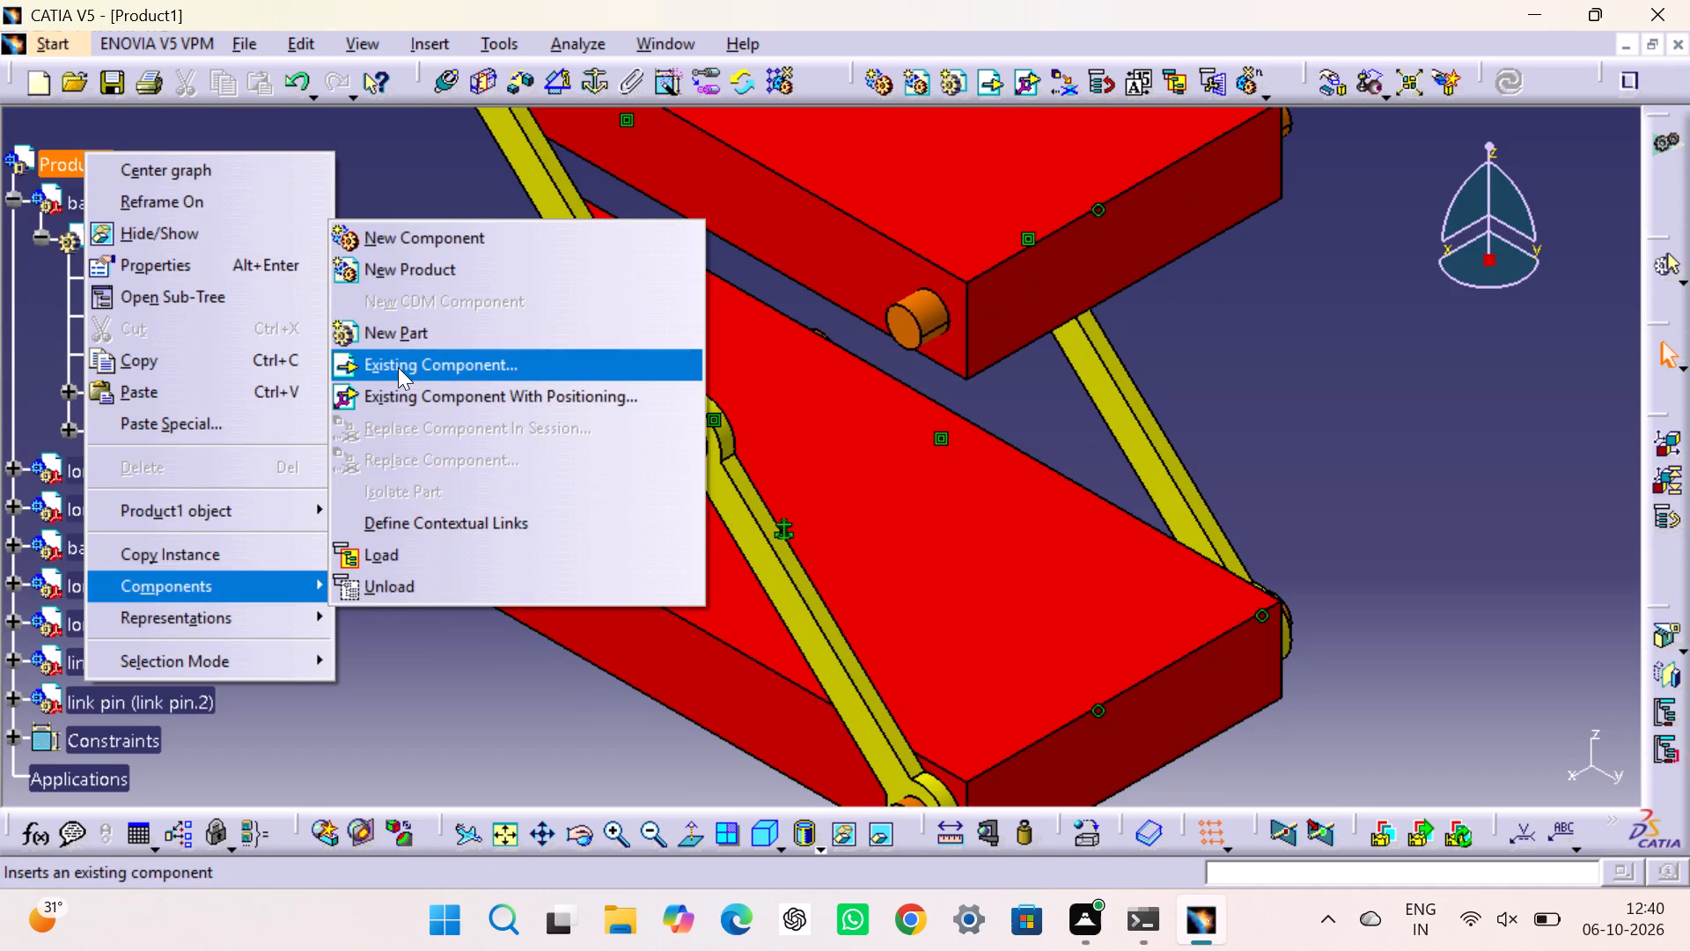
{"action": "left_click", "coordinate": [398, 367]}
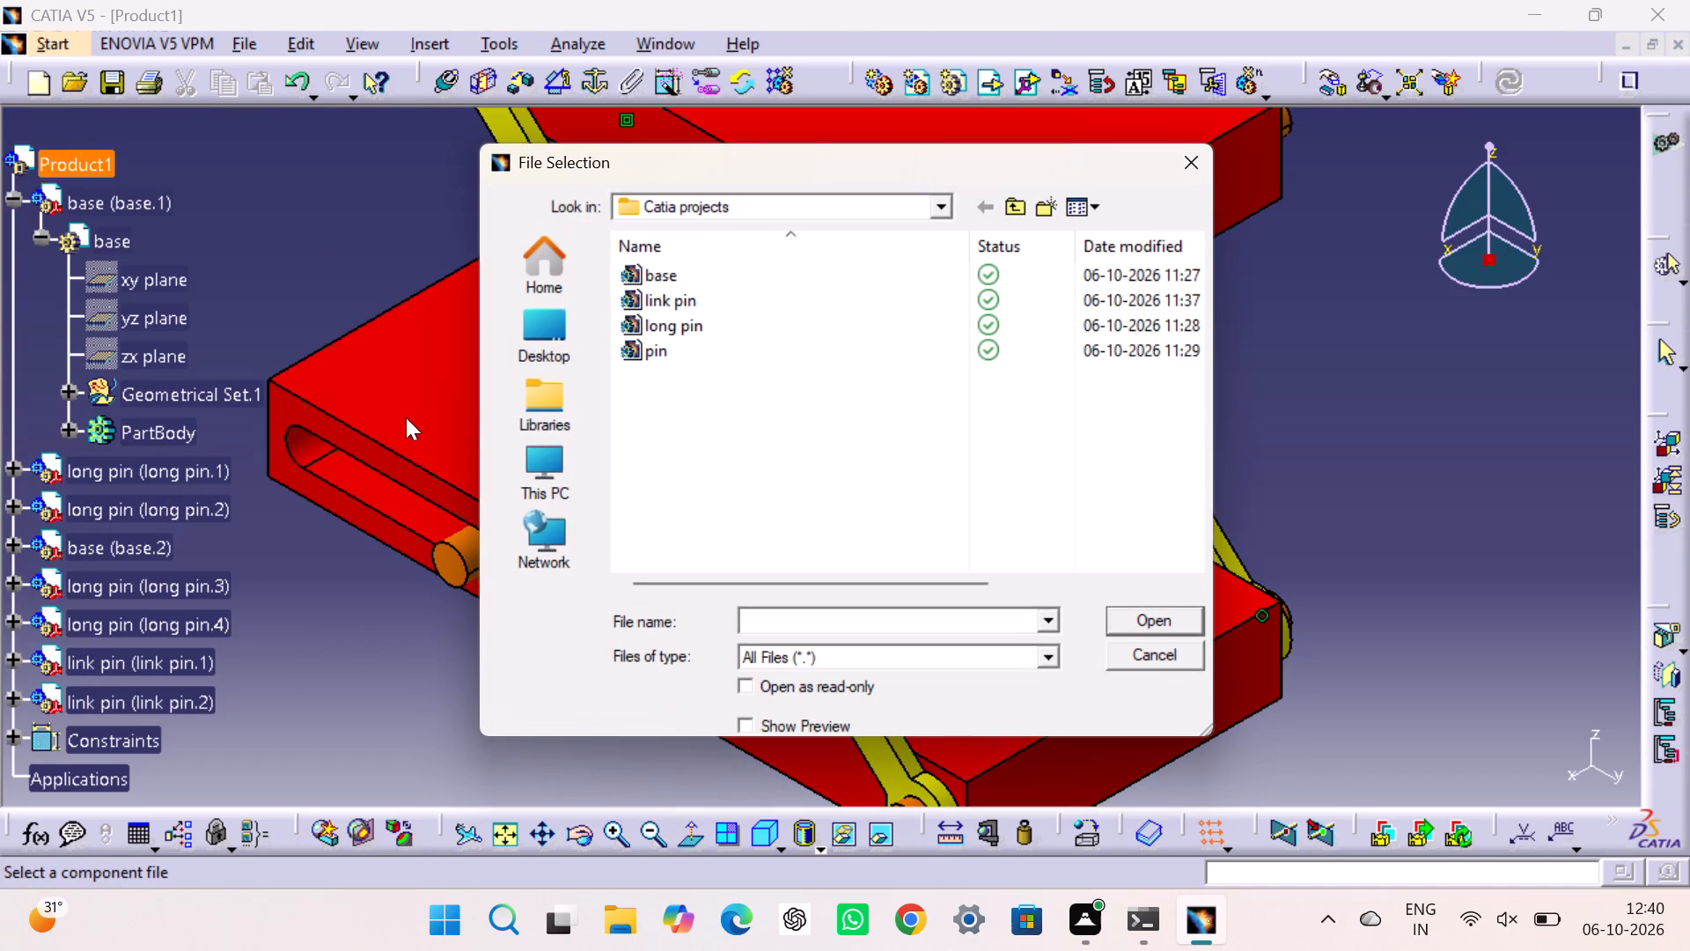
{"action": "left_click", "coordinate": [702, 296]}
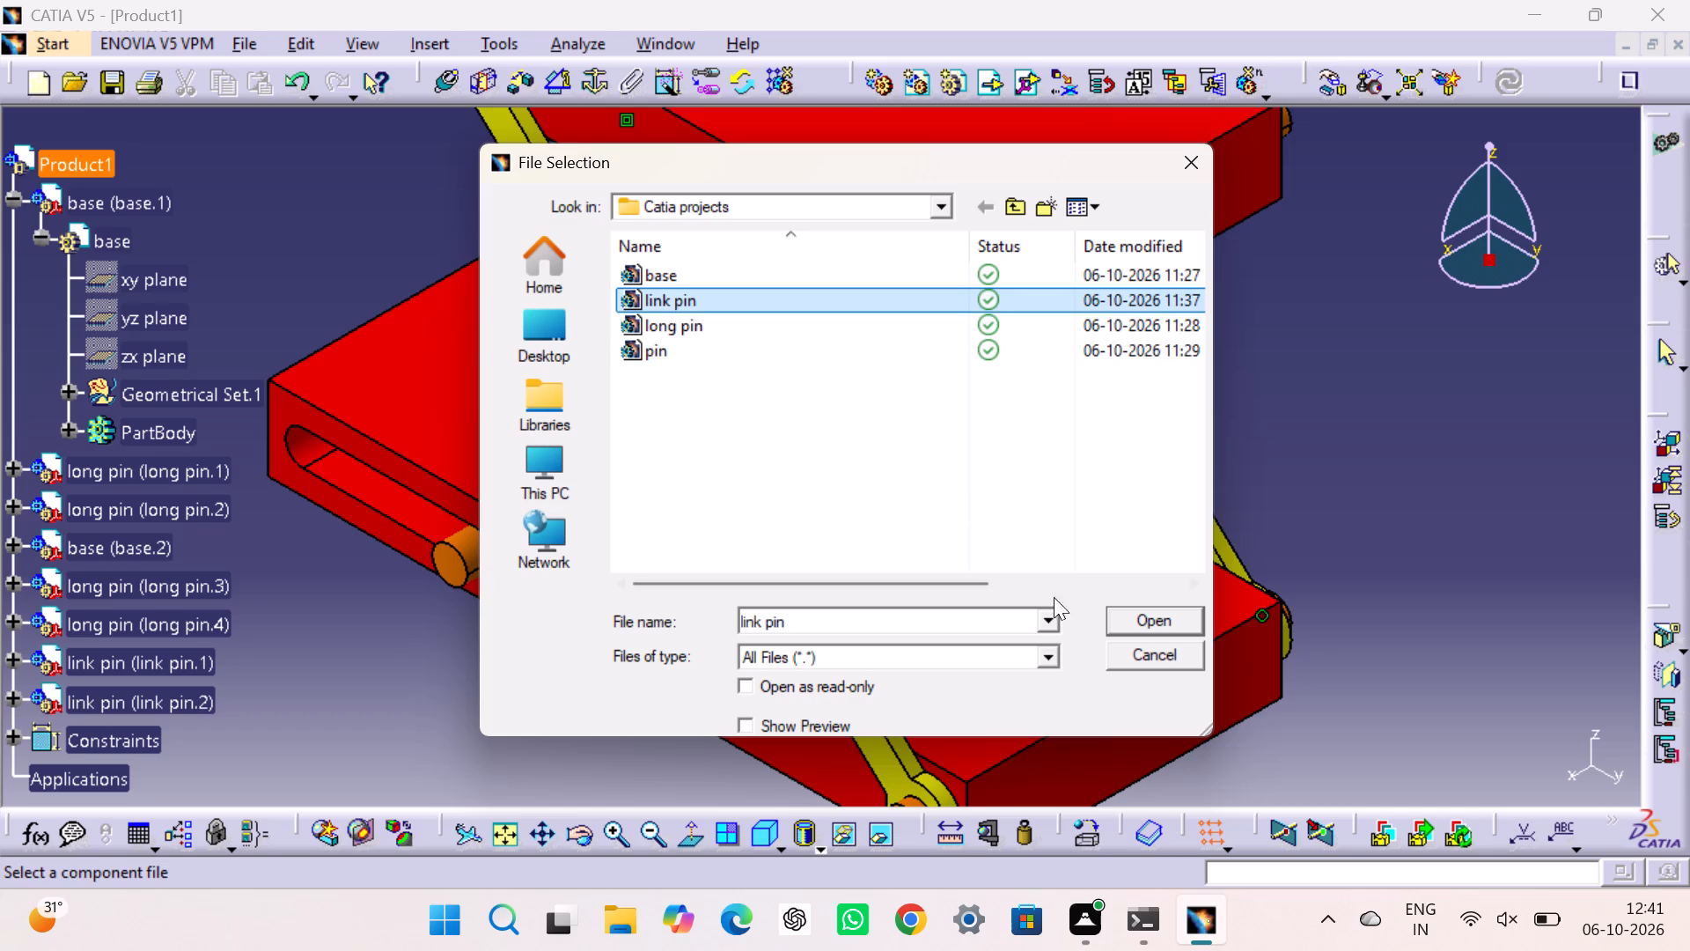
{"action": "left_click", "coordinate": [1172, 622]}
{"action": "left_click", "coordinate": [1171, 542]}
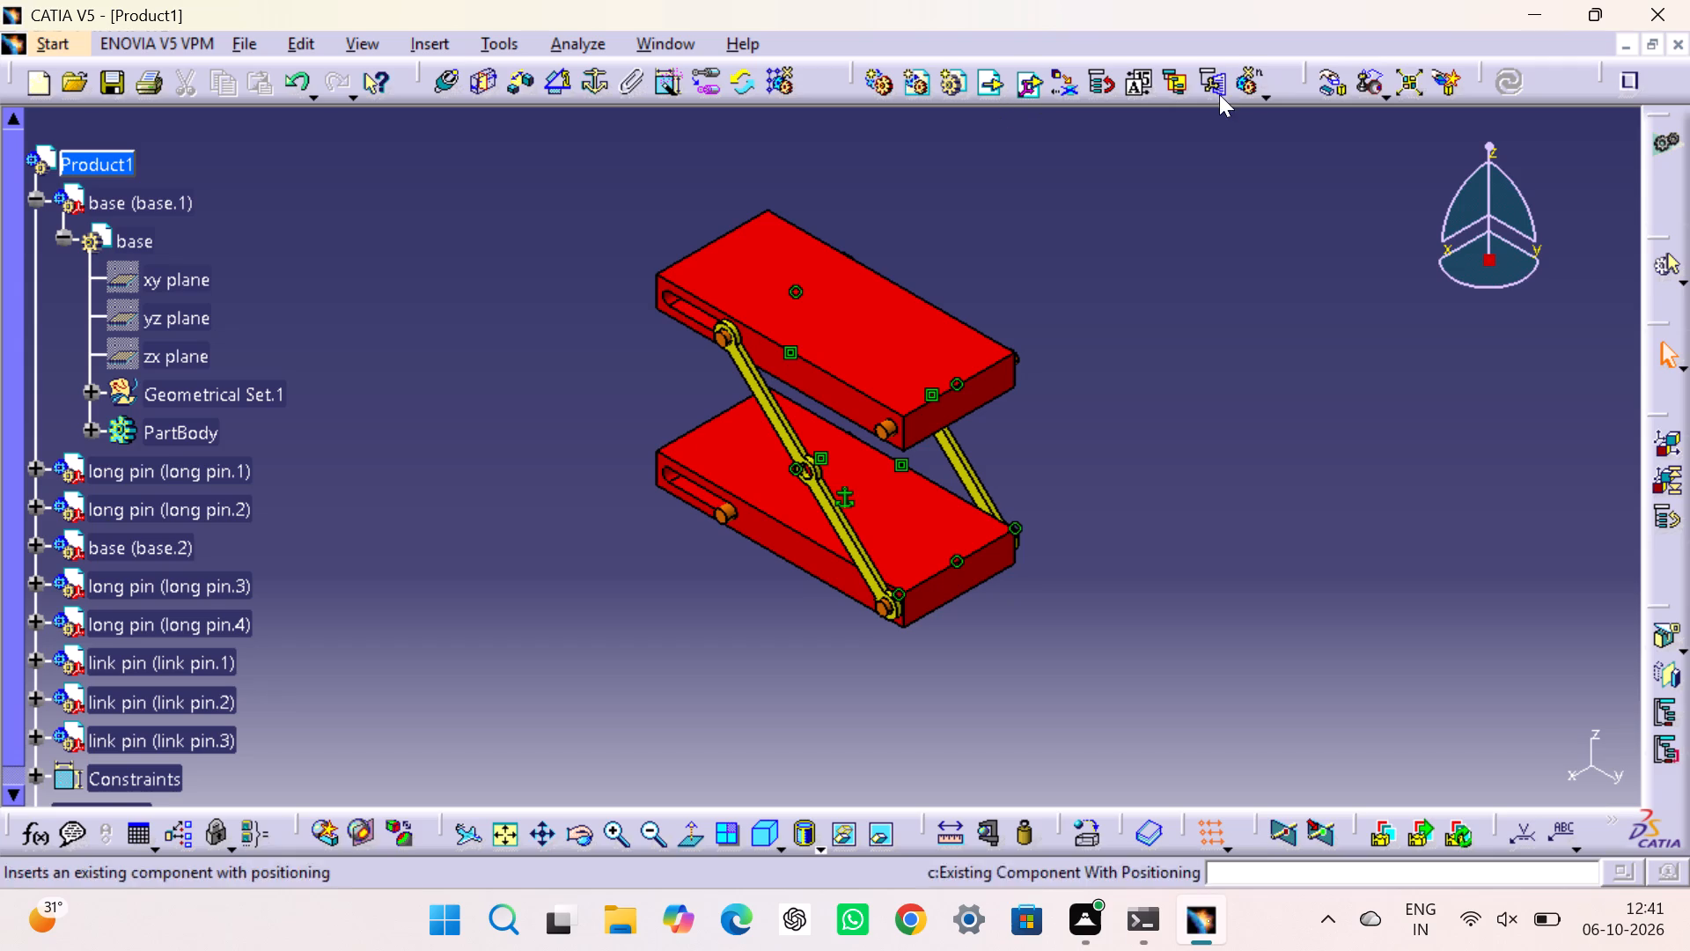
With Manipulation, raise the lower base along Z to expose the third link pin, and drag that link pin along X out in front of the bases.
{"action": "left_click", "coordinate": [1348, 73]}
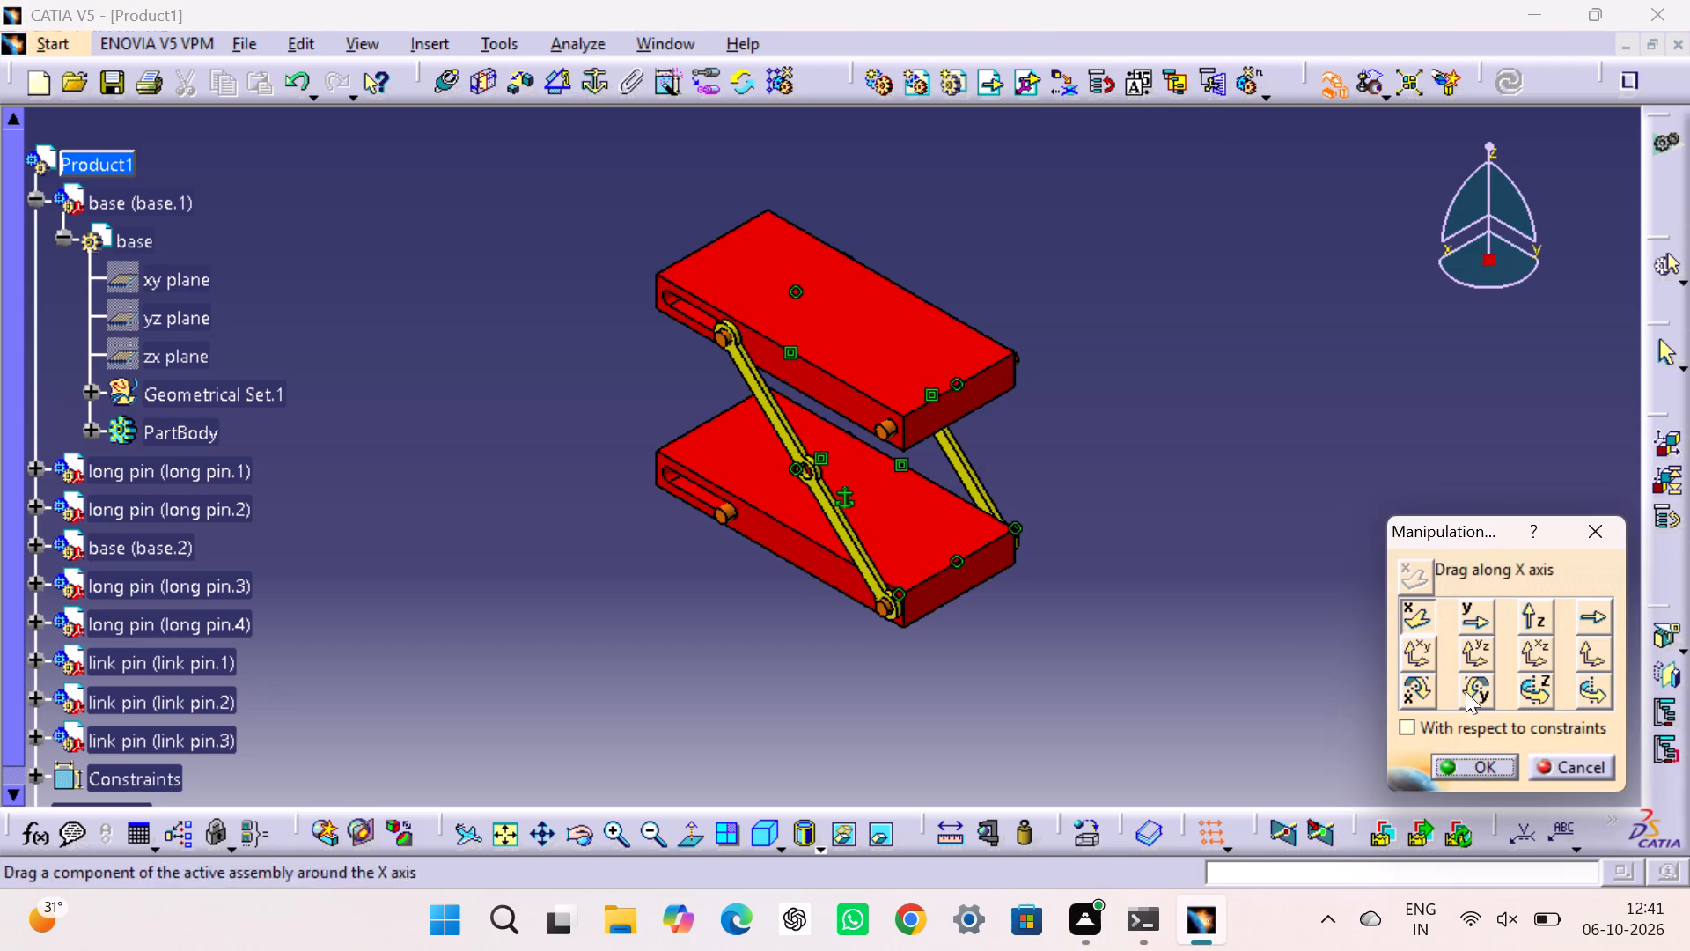
{"action": "left_click", "coordinate": [1538, 605]}
{"action": "left_click_drag", "start_coordinate": [934, 557], "coordinate": [931, 534]}
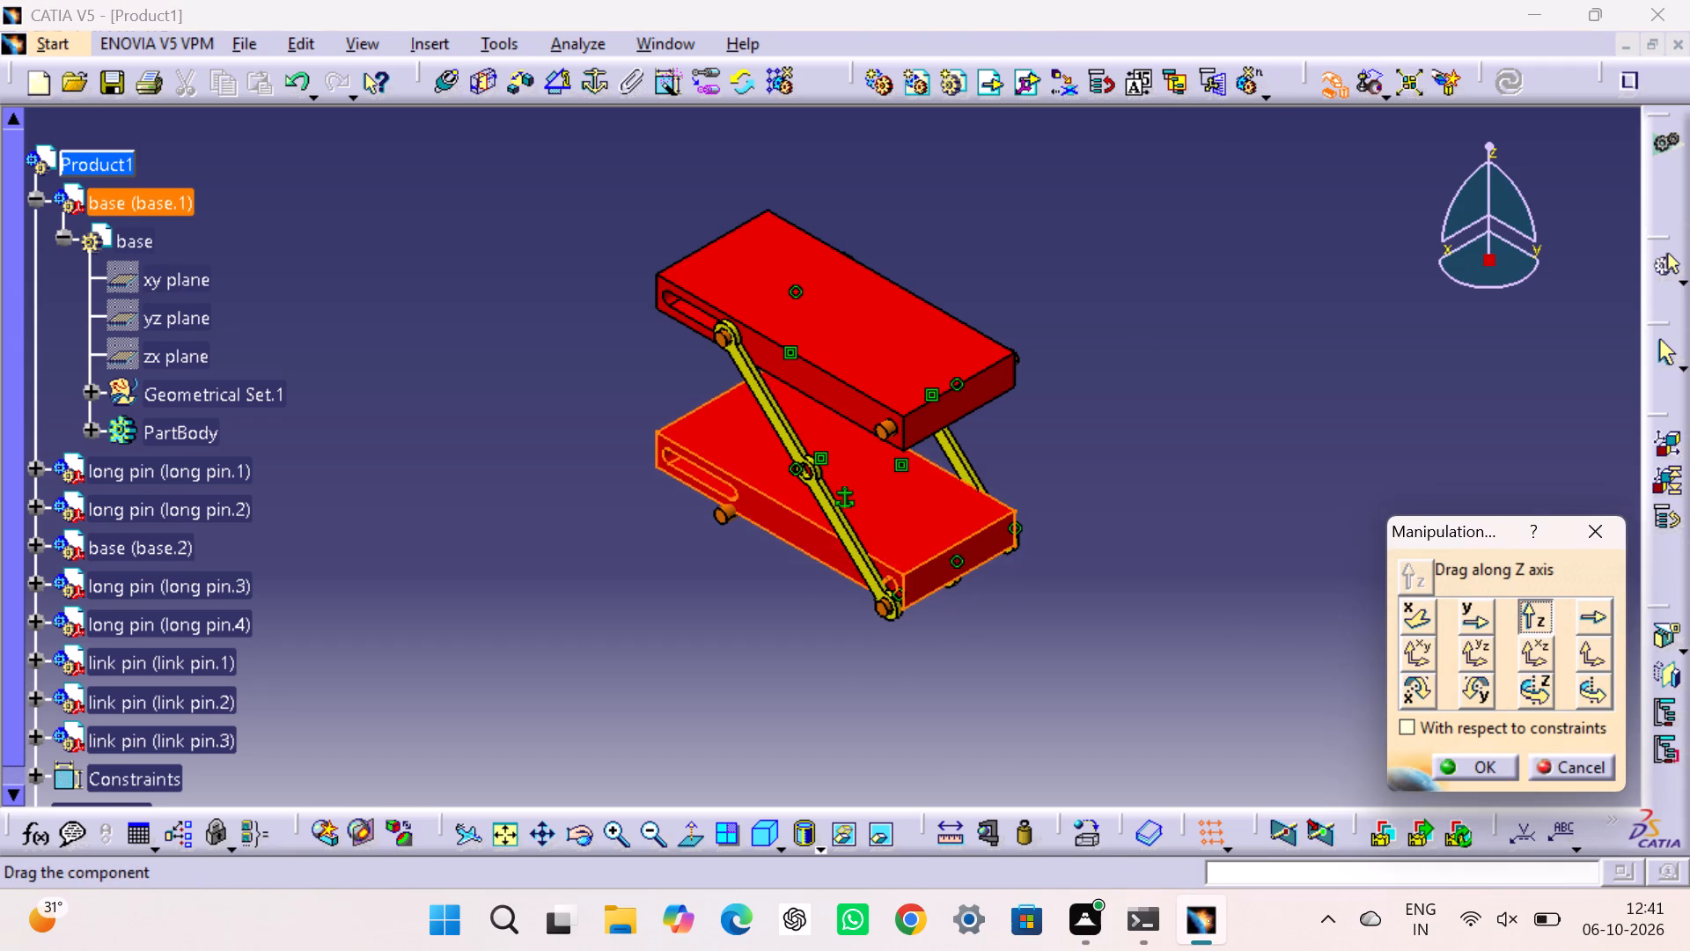
{"action": "left_click_drag", "start_coordinate": [931, 534], "coordinate": [931, 474]}
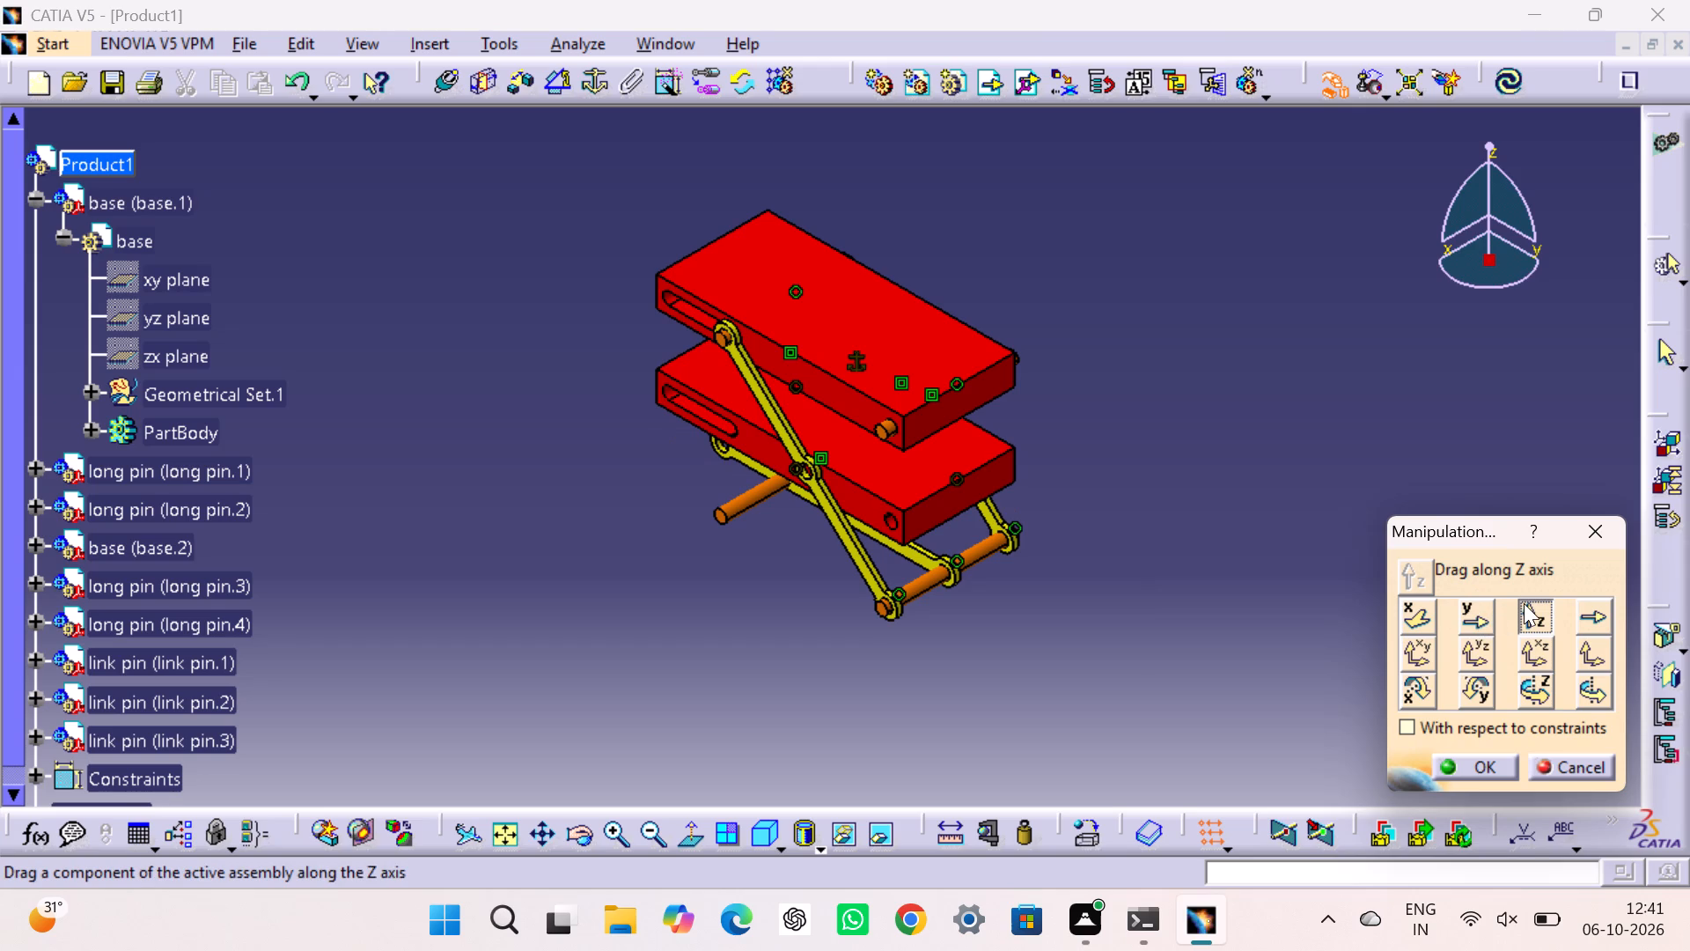
{"action": "left_click", "coordinate": [1429, 606]}
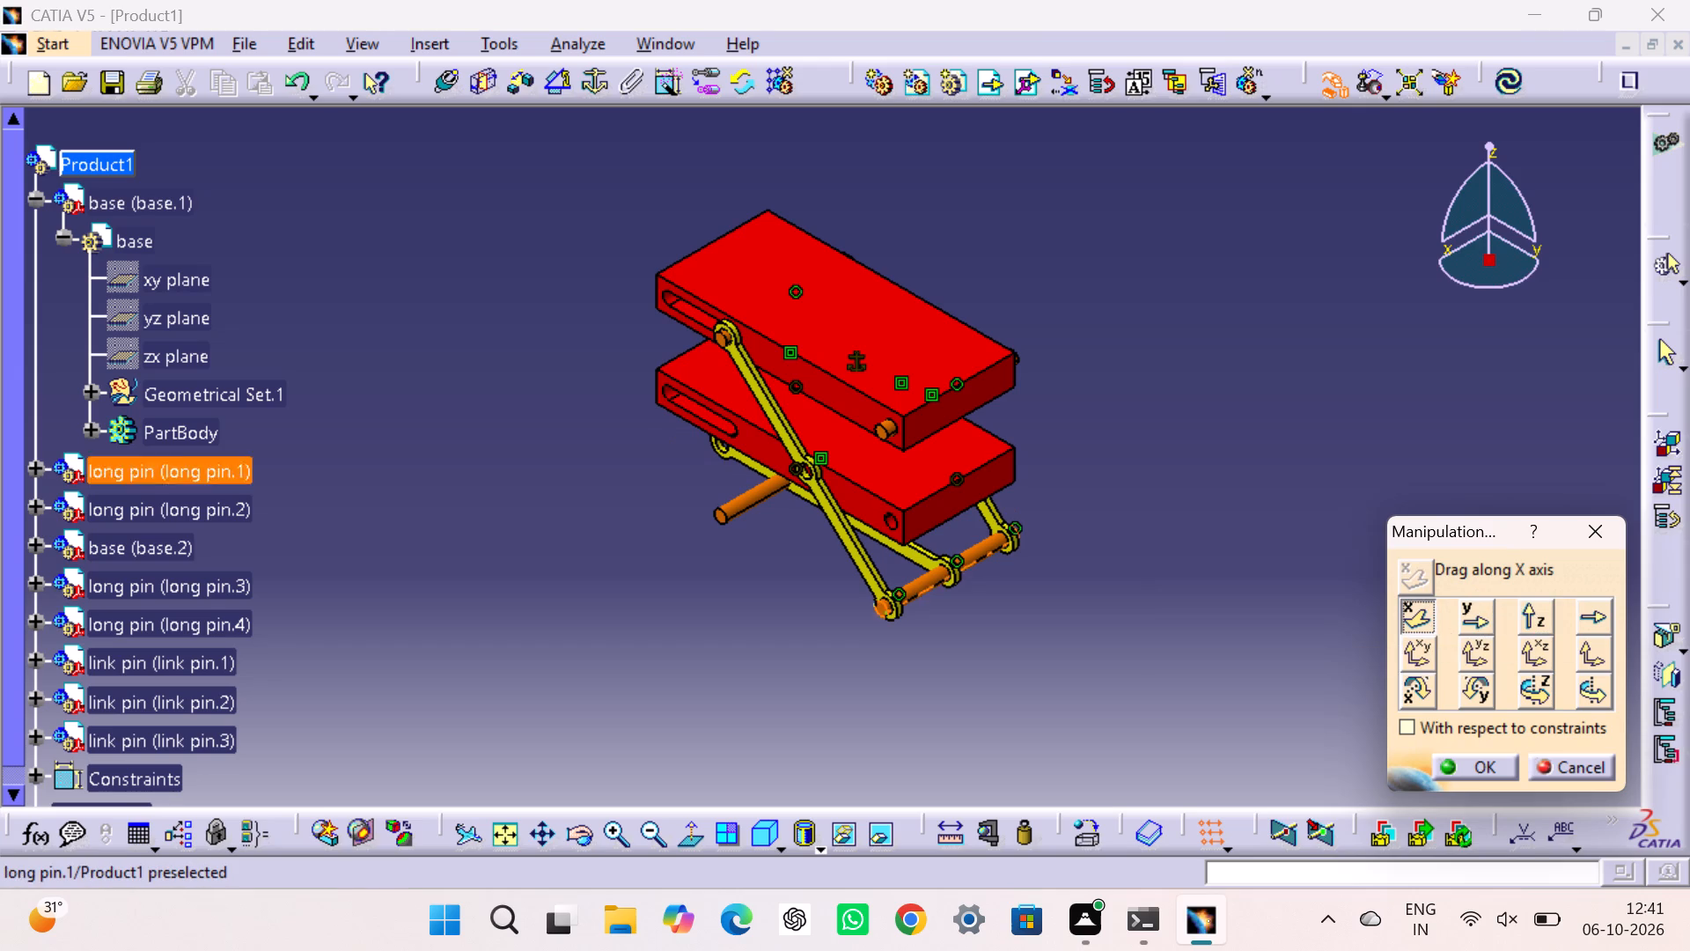
{"action": "left_click_drag", "start_coordinate": [917, 562], "coordinate": [771, 667]}
{"action": "left_click", "coordinate": [1148, 642]}
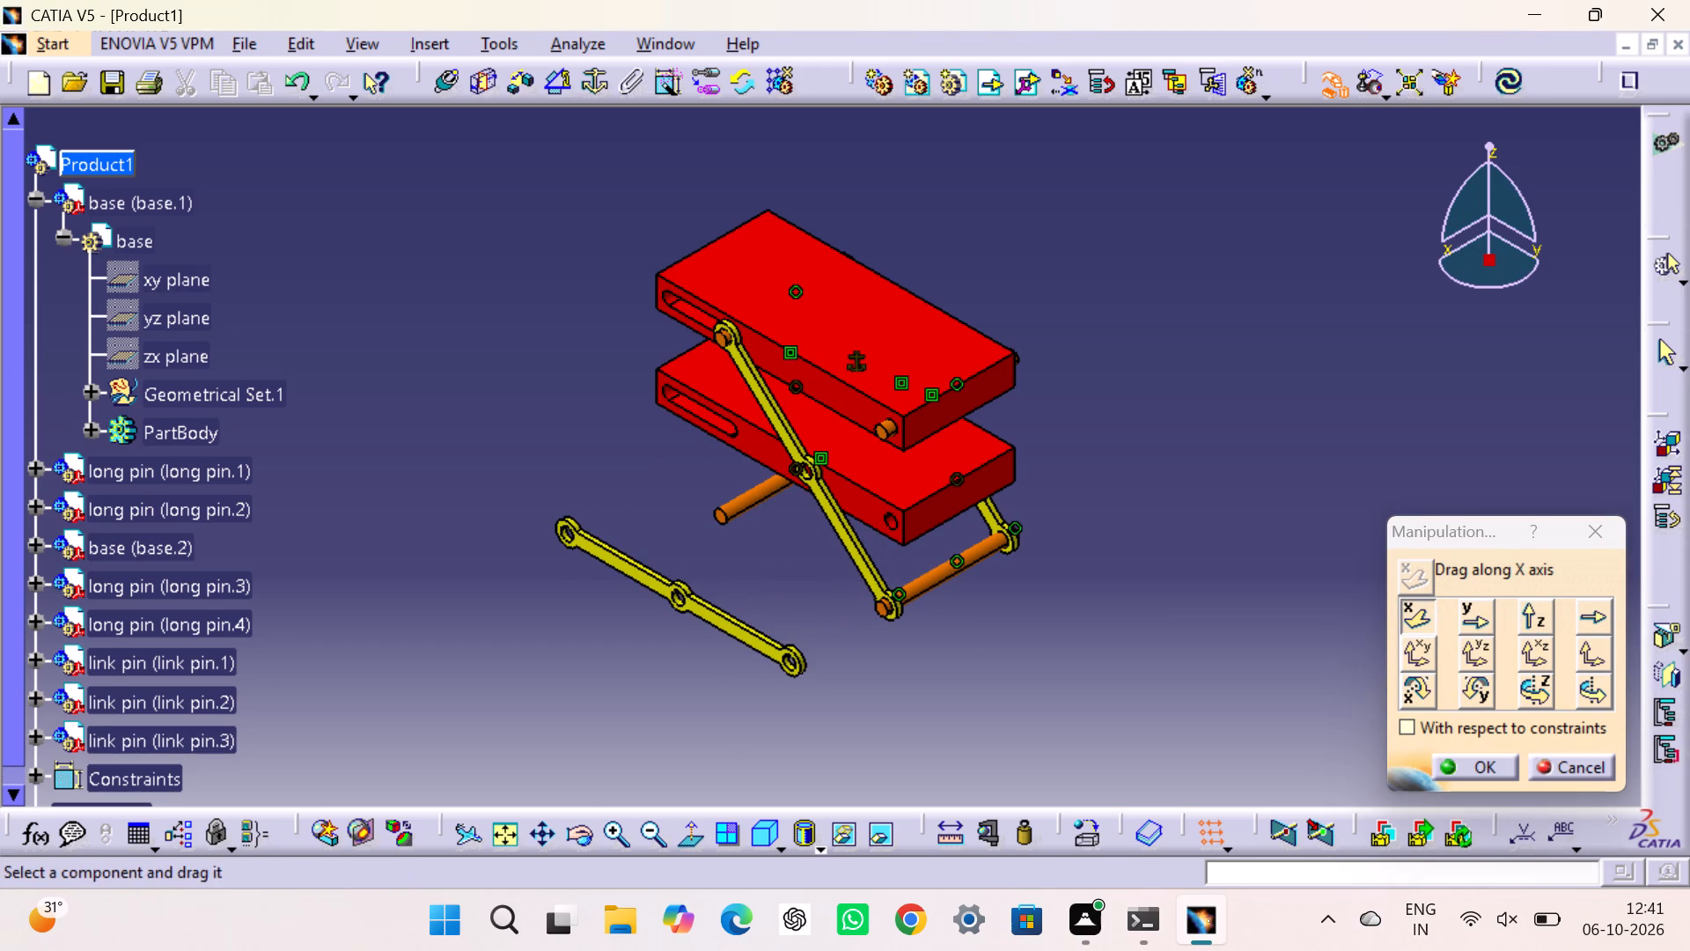
Update the assembly to bring the raised lower base back to its constrained position.
{"action": "left_click", "coordinate": [1516, 89]}
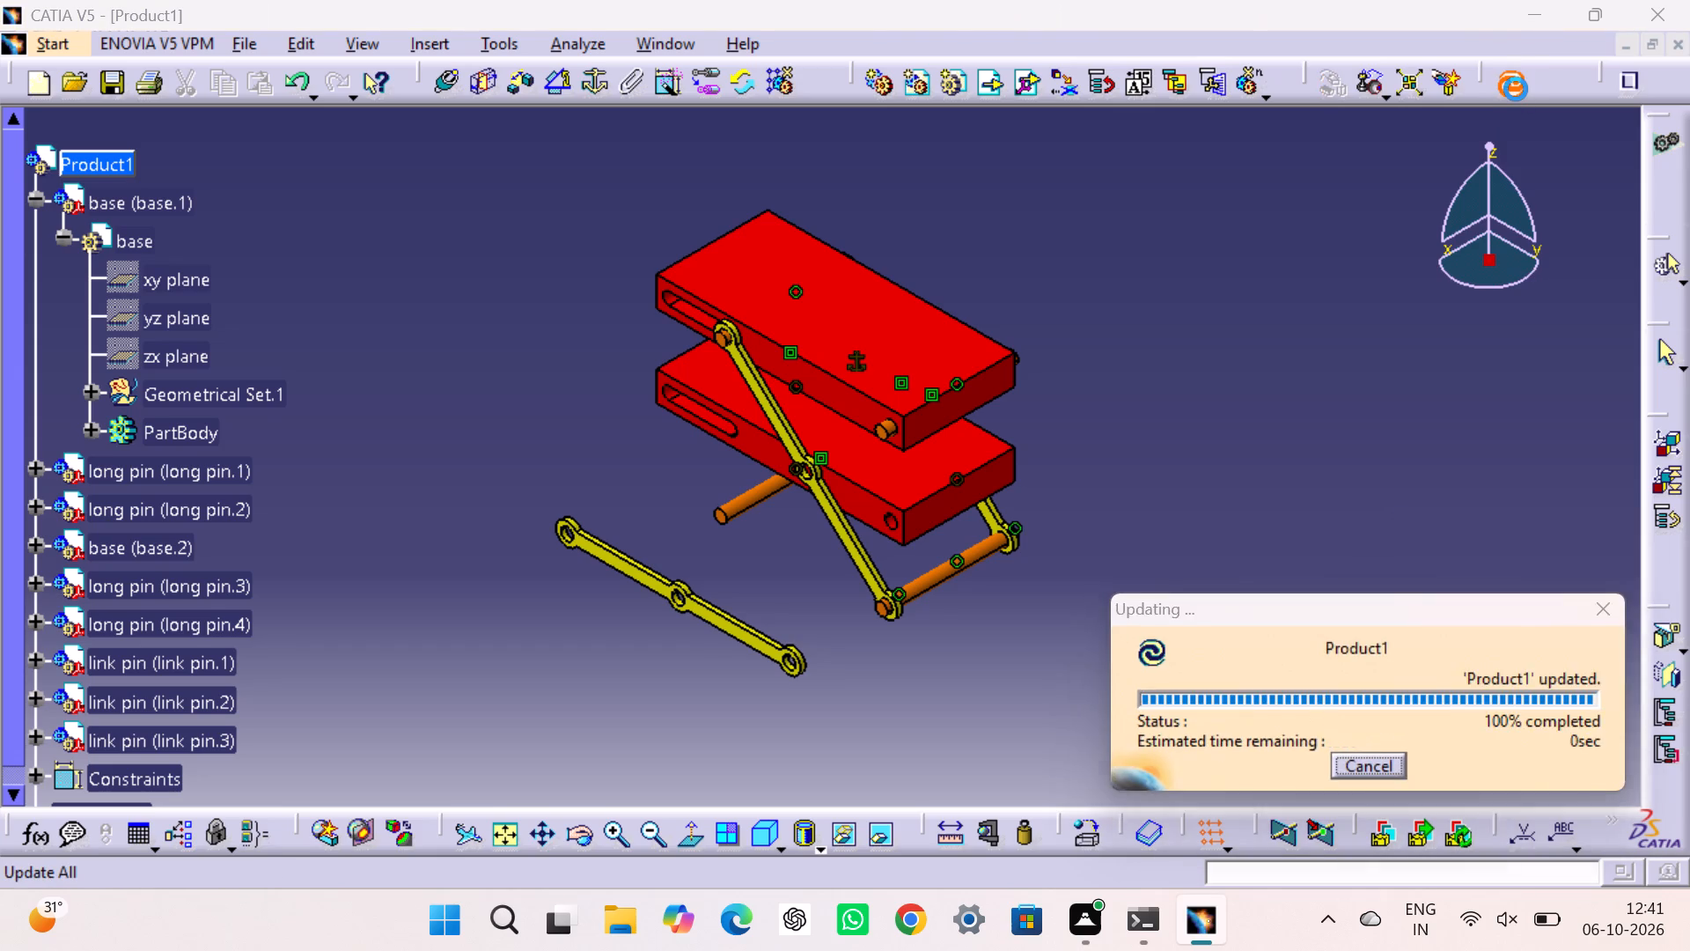
{"action": "left_click", "coordinate": [1296, 418]}
Rotate the third link pin about the X axis so that it slopes opposite to the mounted link pins.
{"action": "middle_click_drag", "start_coordinate": [1258, 450], "coordinate": [1253, 424]}
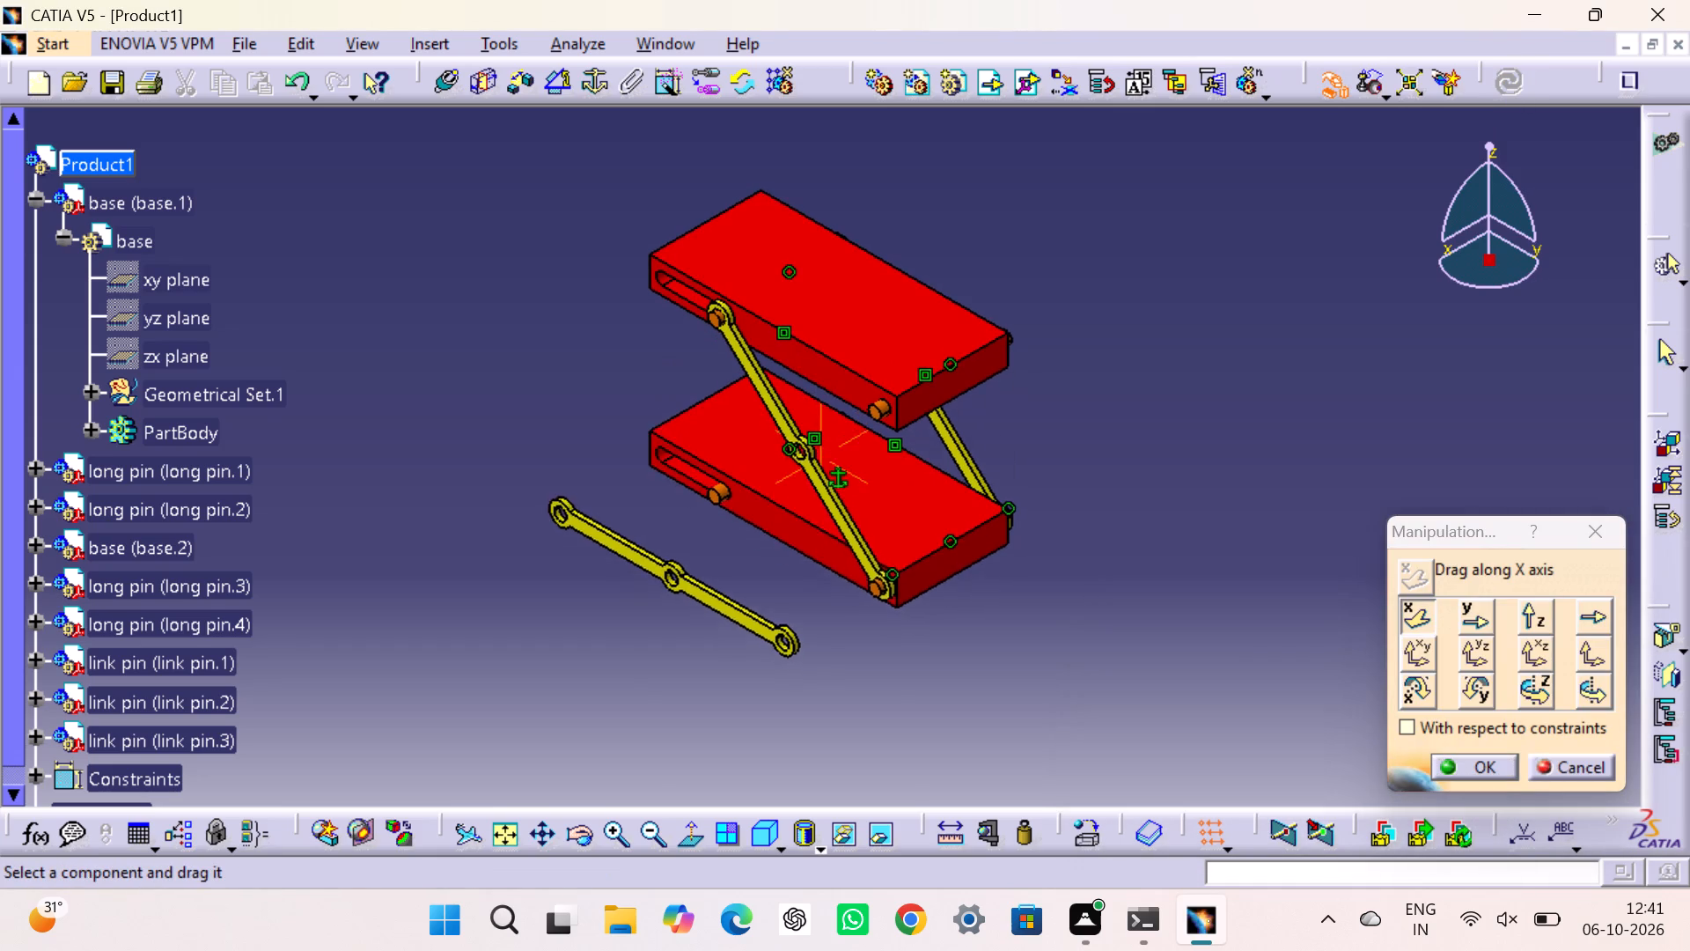
{"action": "middle_click_drag", "start_coordinate": [1253, 424], "coordinate": [1252, 356]}
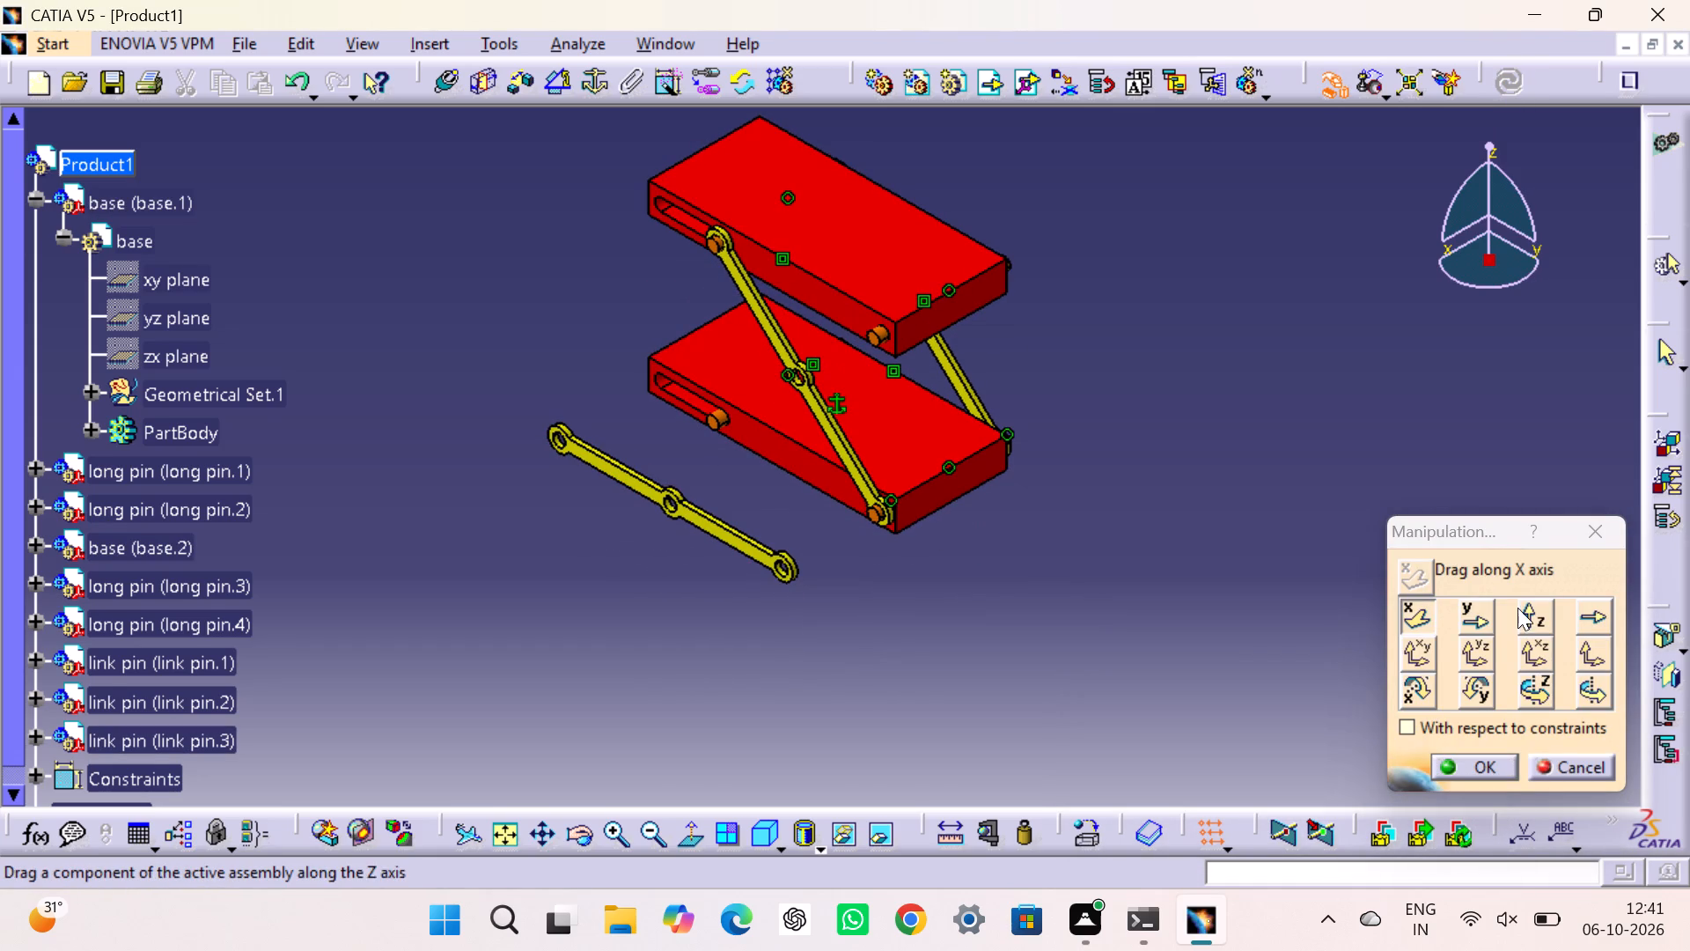
{"action": "left_click", "coordinate": [1472, 686]}
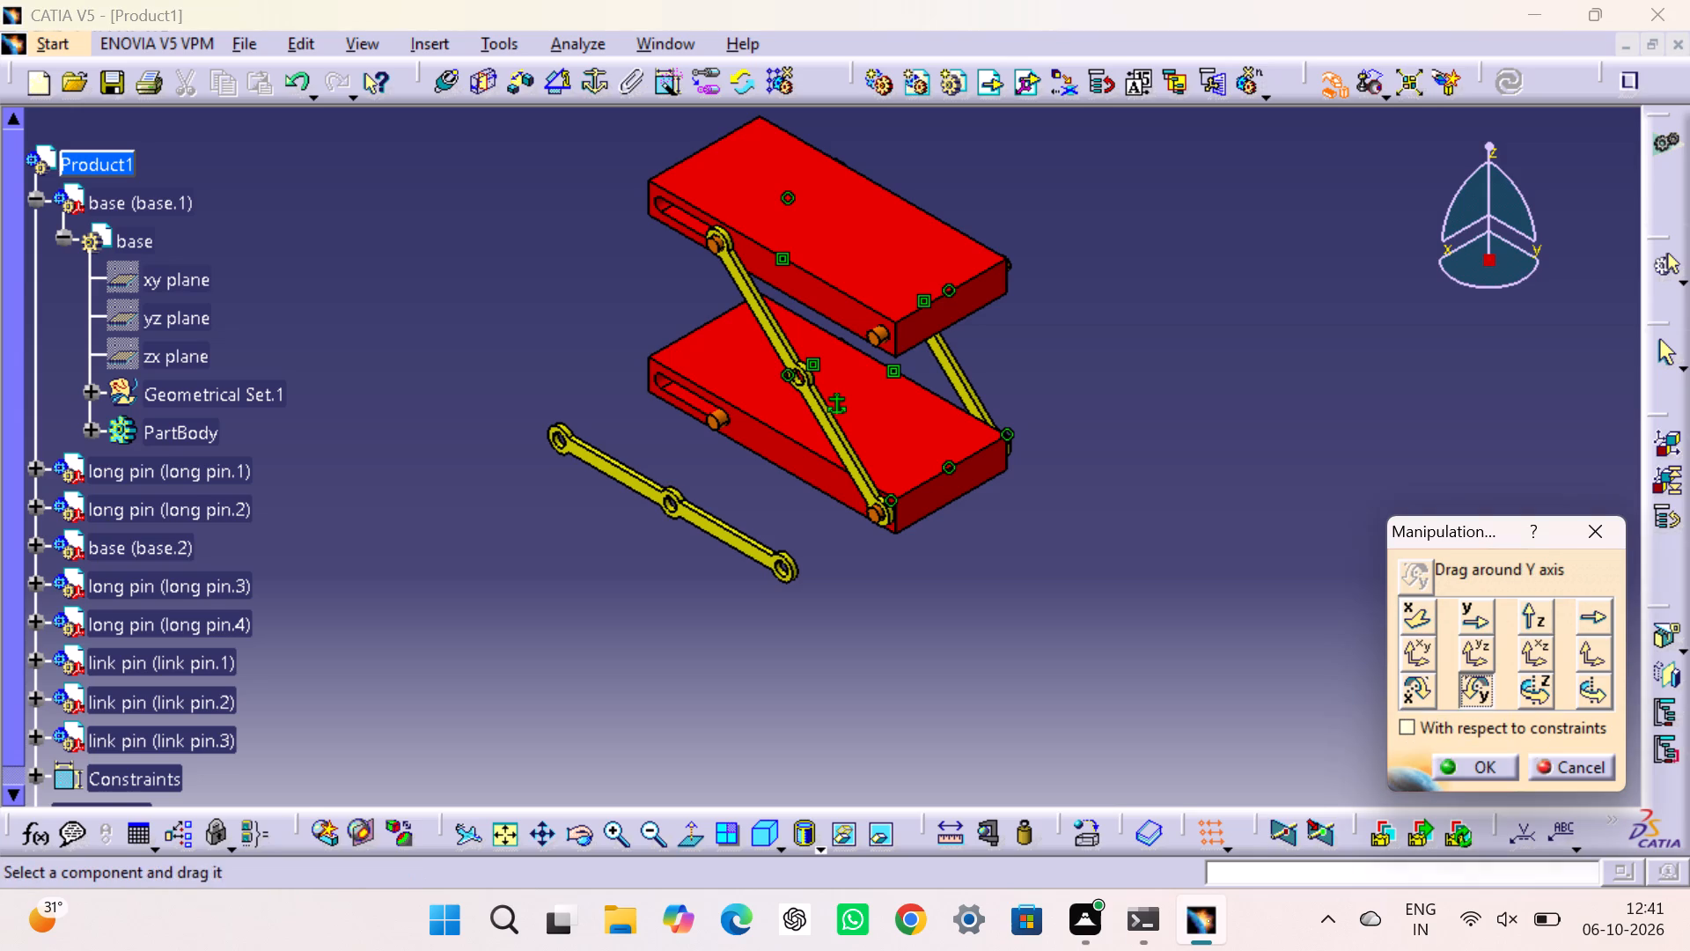
{"action": "left_click", "coordinate": [1424, 687]}
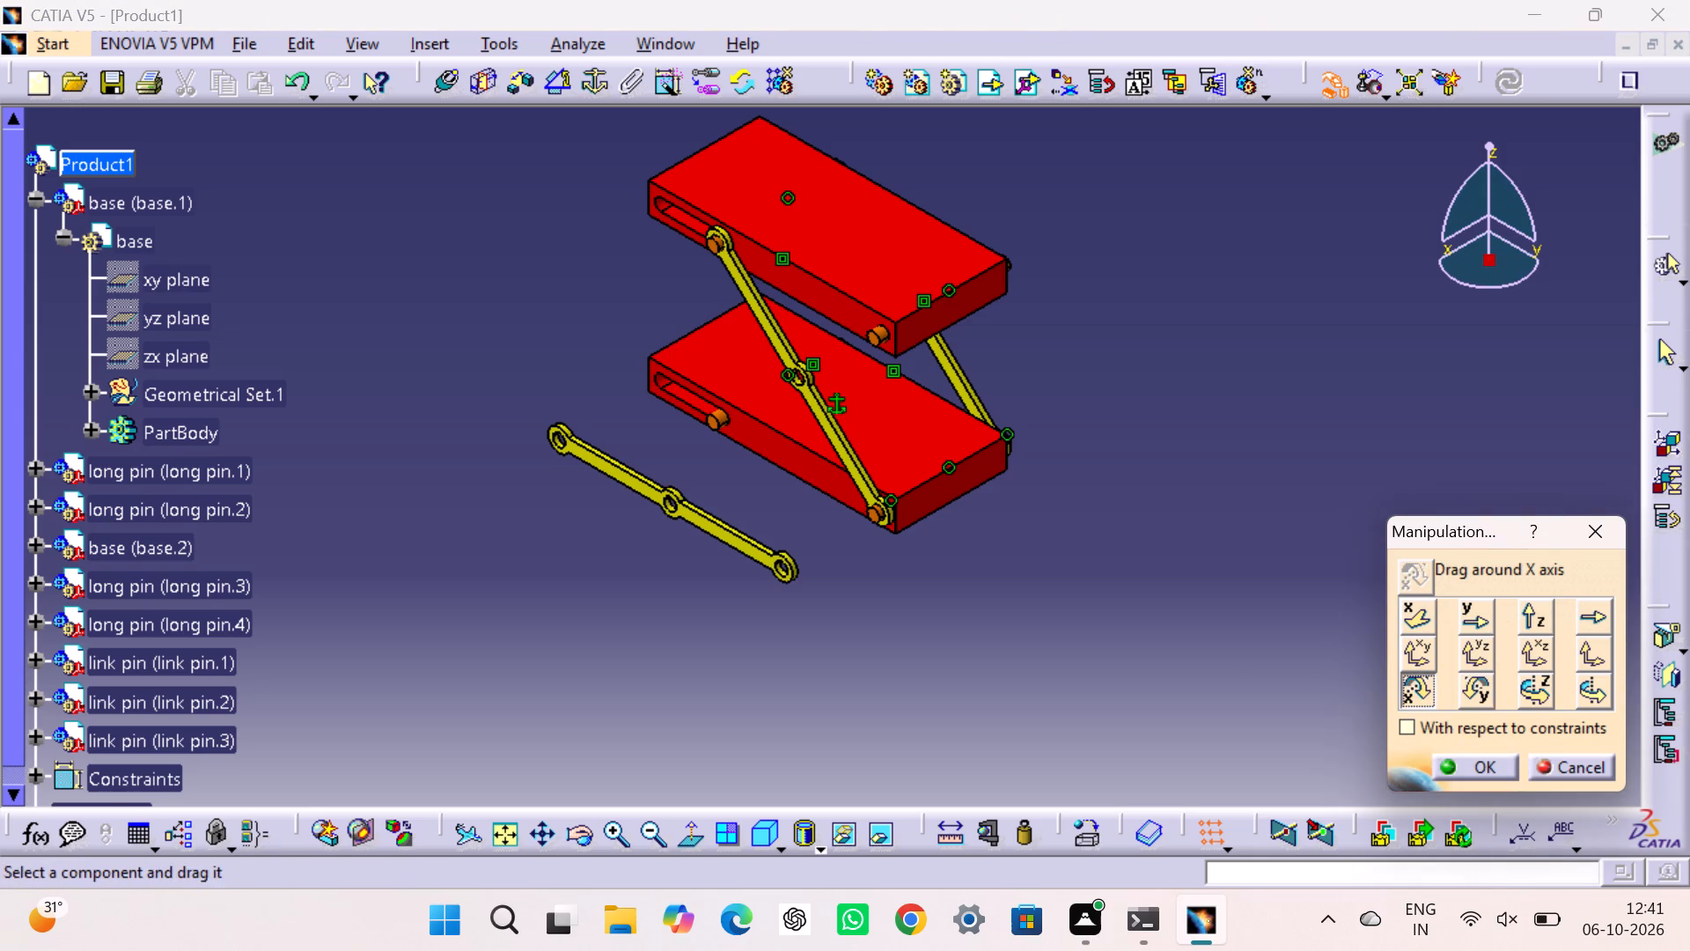
{"action": "left_click_drag", "start_coordinate": [790, 580], "coordinate": [833, 441]}
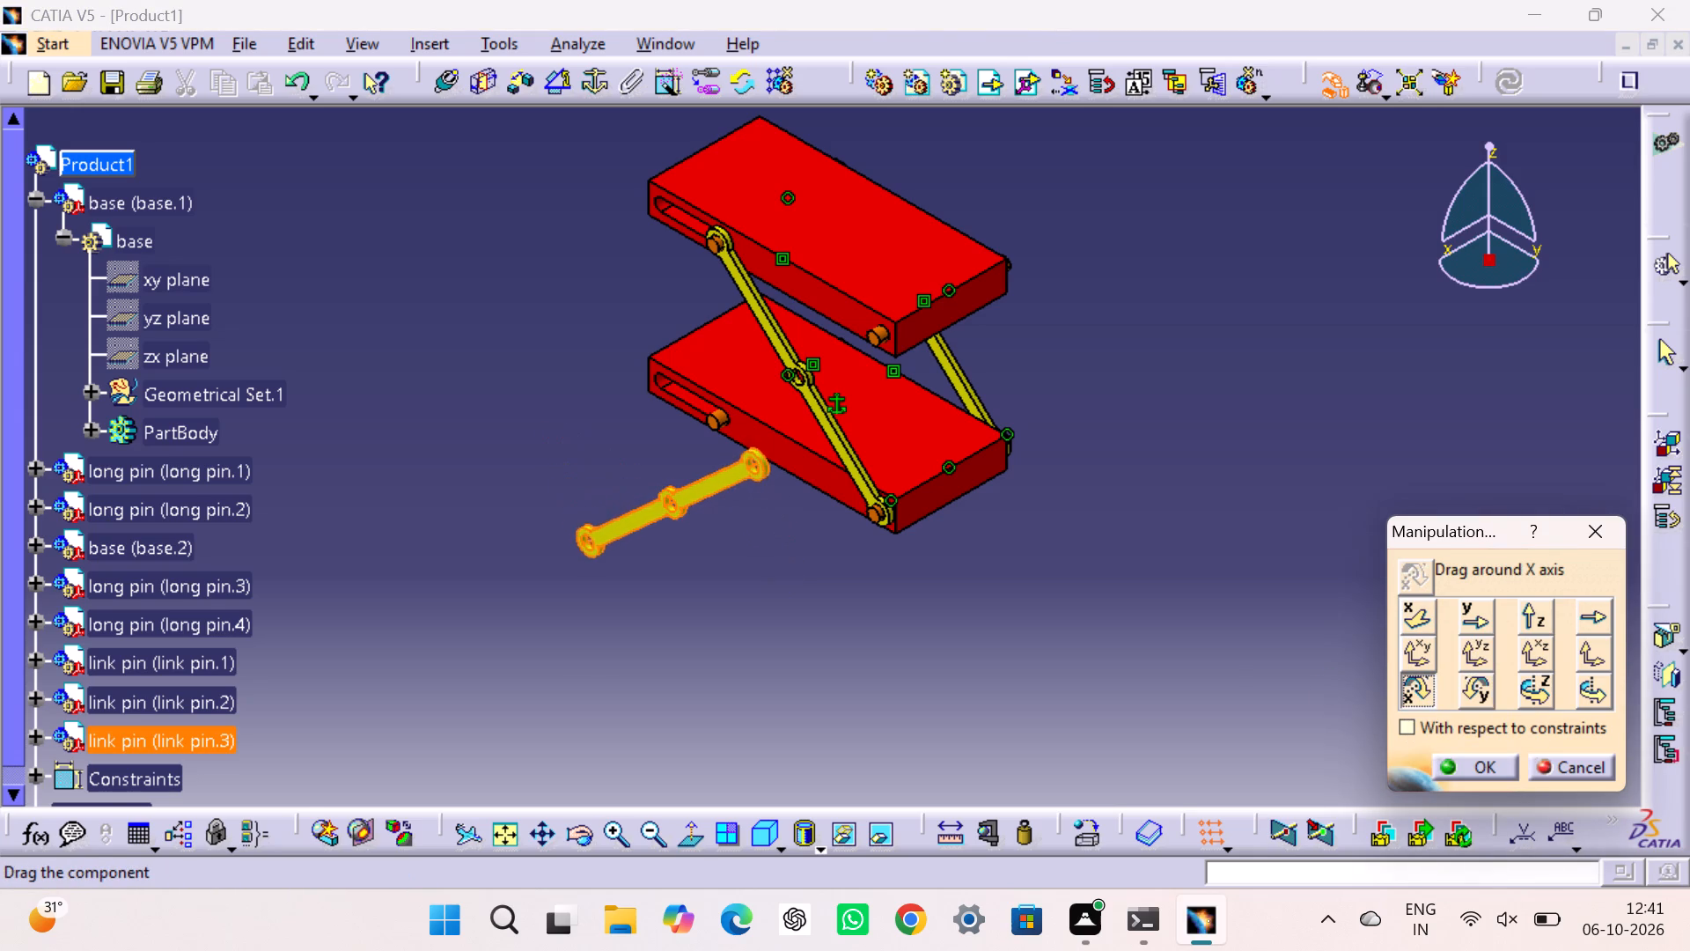
{"action": "left_click_drag", "start_coordinate": [833, 441], "coordinate": [841, 450]}
{"action": "left_click_drag", "start_coordinate": [942, 667], "coordinate": [984, 663]}
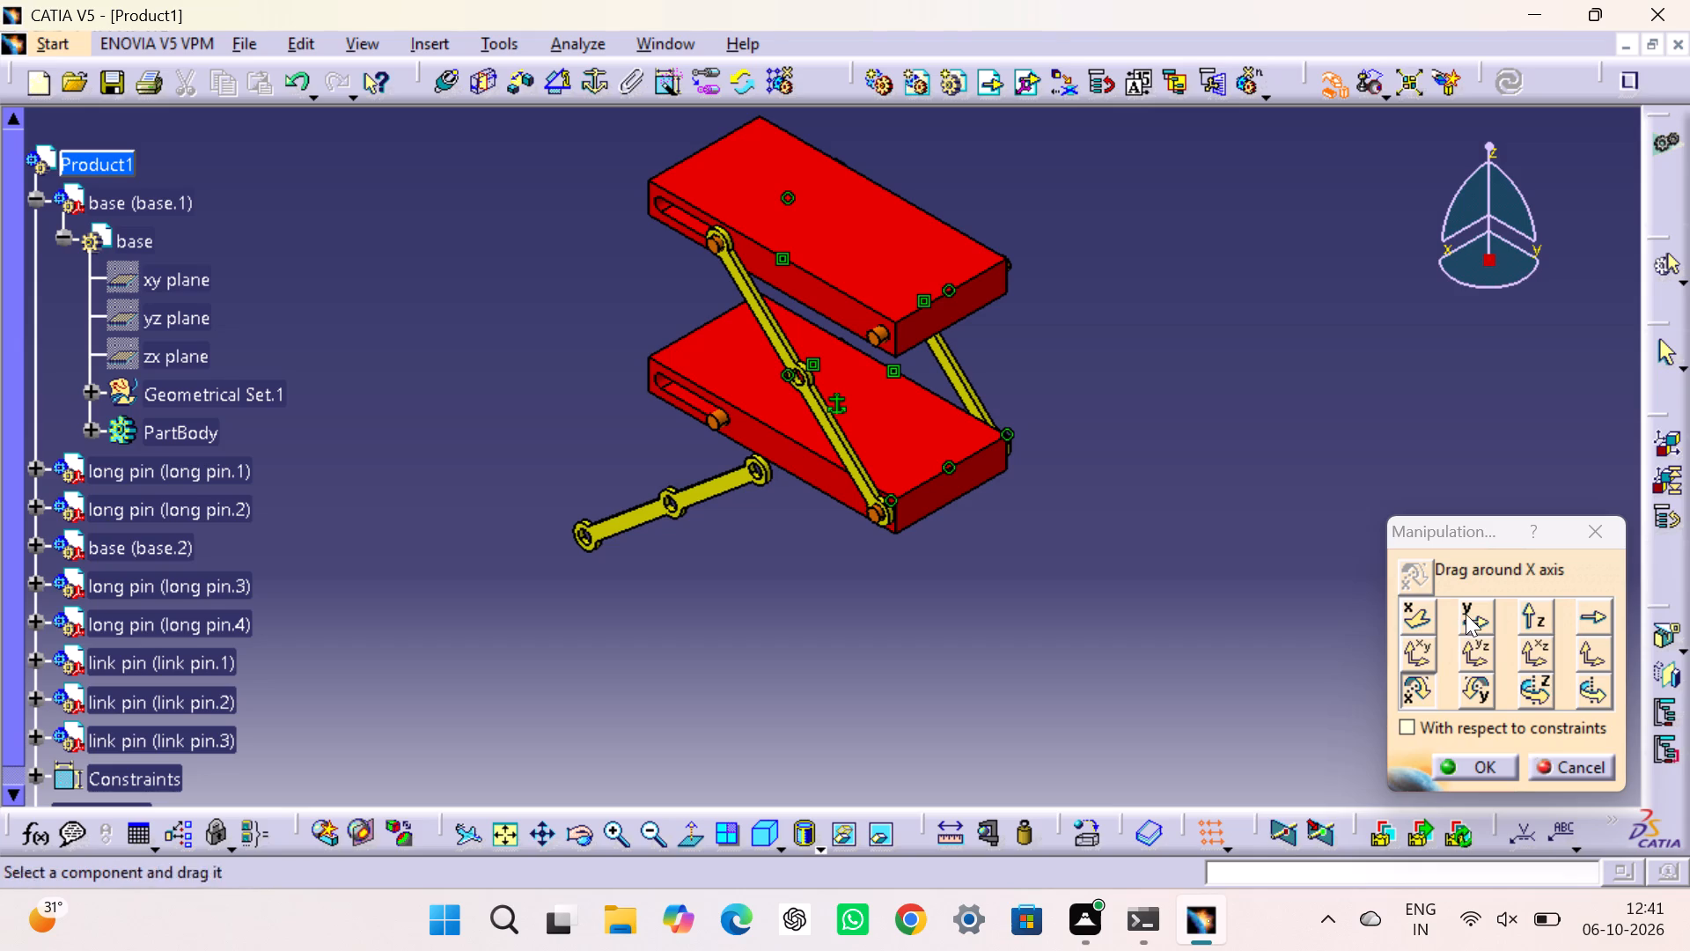
In the front view, drag the third link pin up along Z and along Y so it crosses the mounted link pin between the bases.
{"action": "left_click", "coordinate": [1415, 611]}
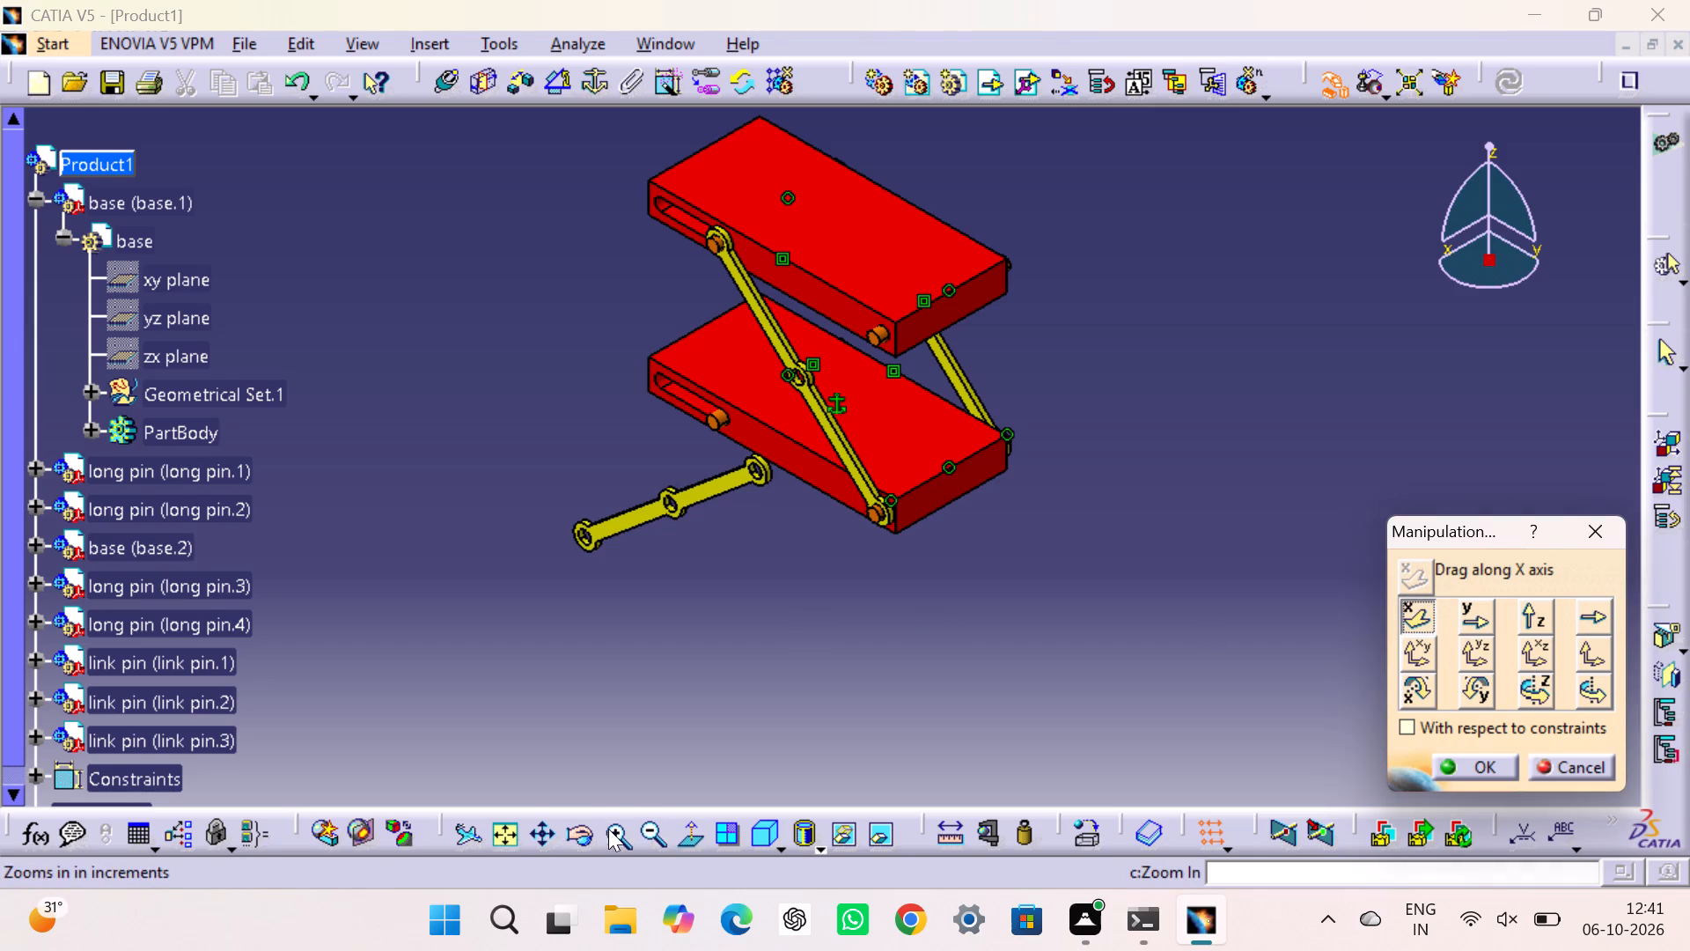
{"action": "left_click", "coordinate": [788, 851]}
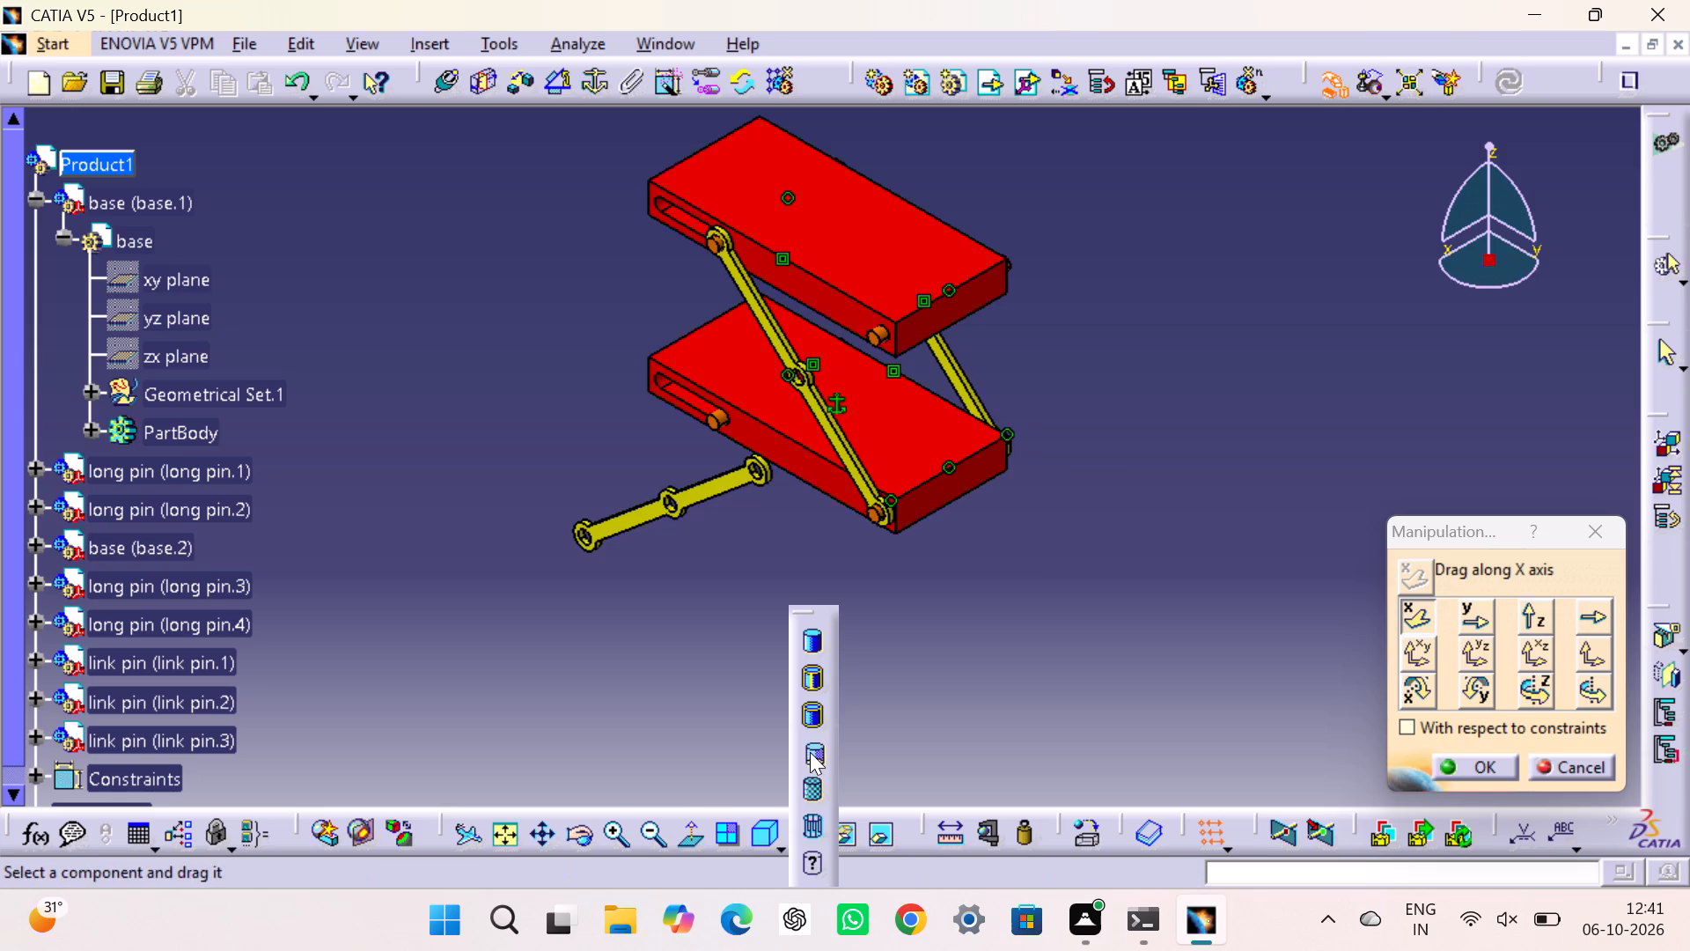
{"action": "left_click", "coordinate": [704, 754]}
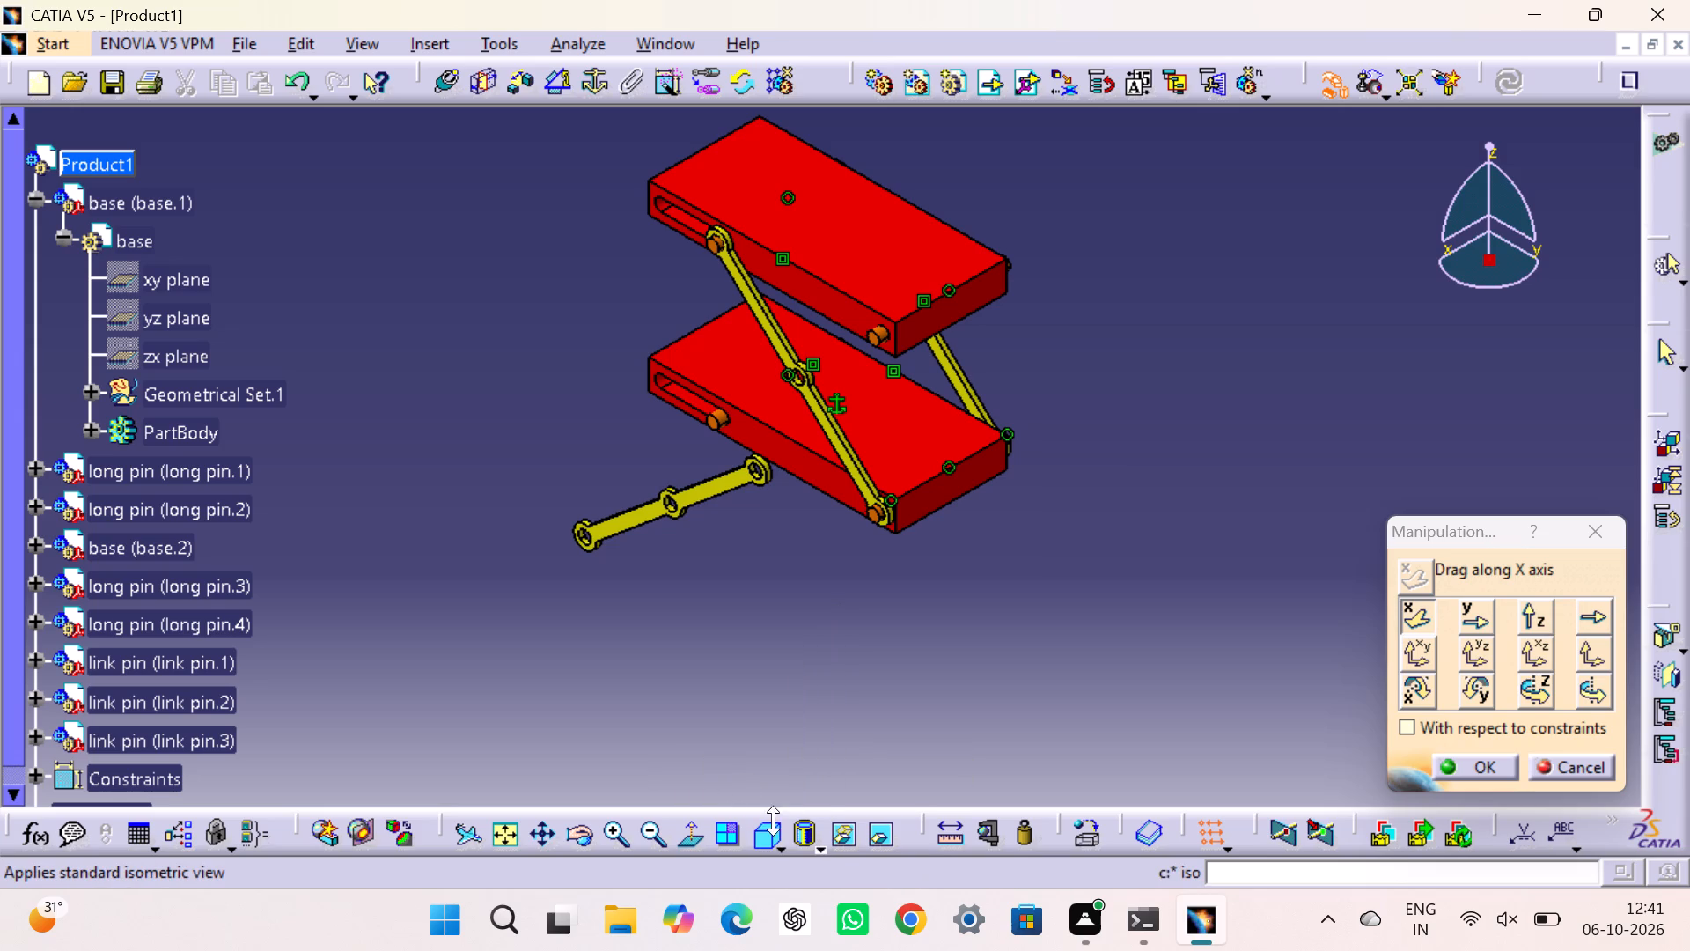
{"action": "left_click", "coordinate": [779, 842]}
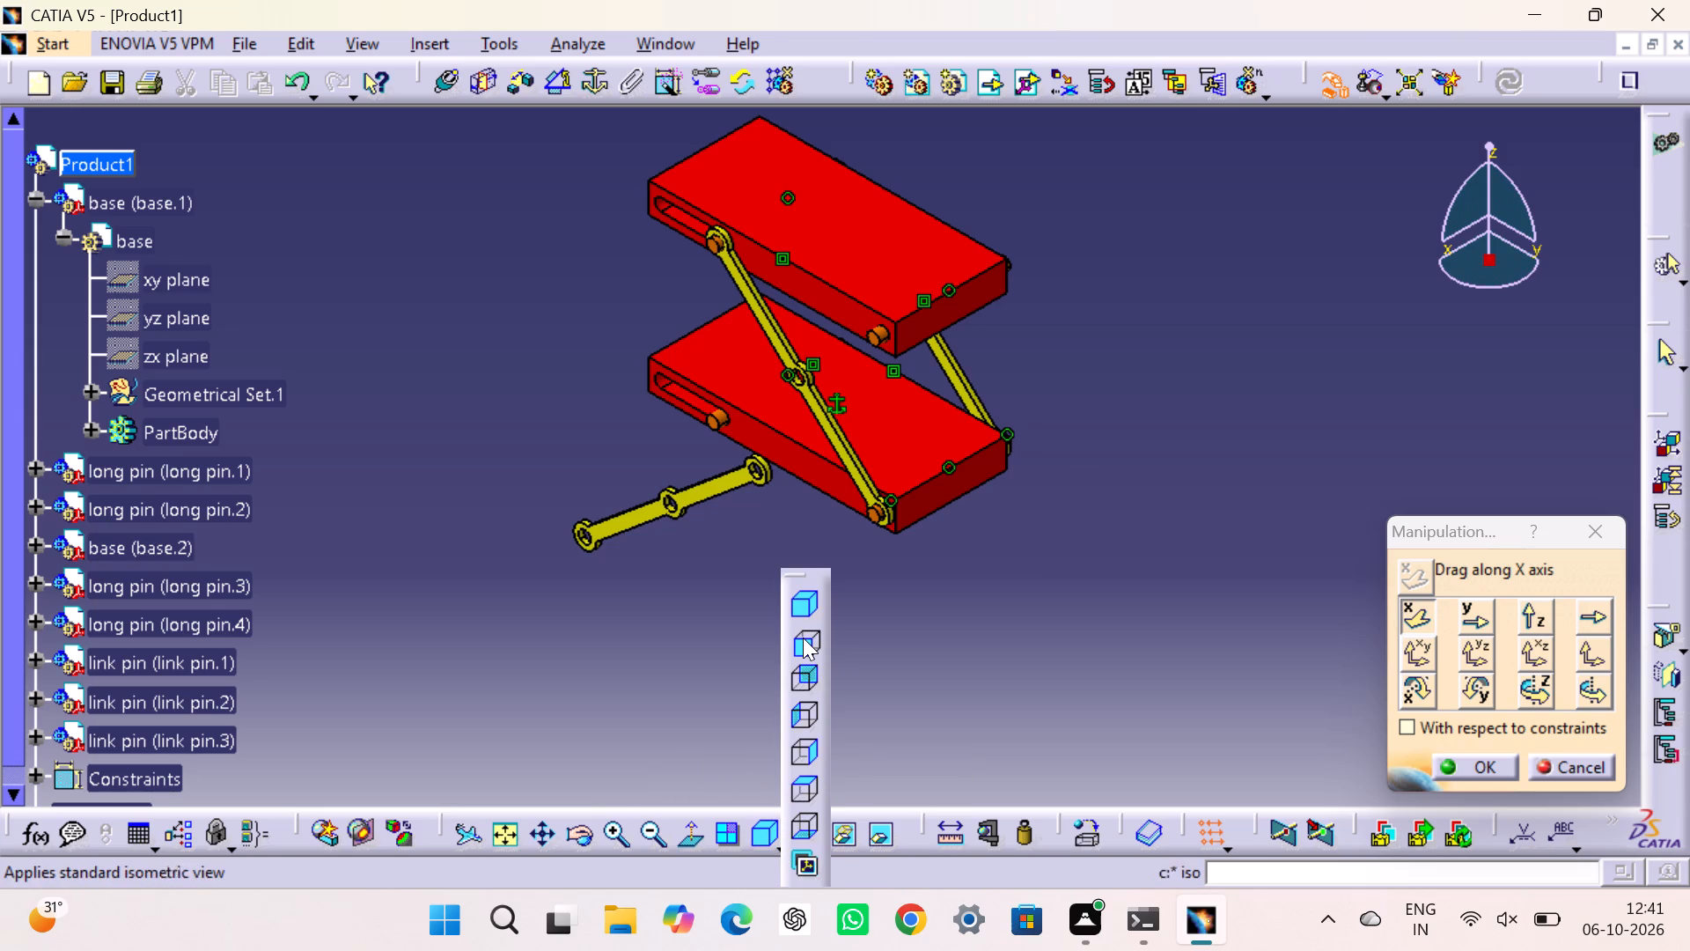
{"action": "left_click", "coordinate": [803, 638]}
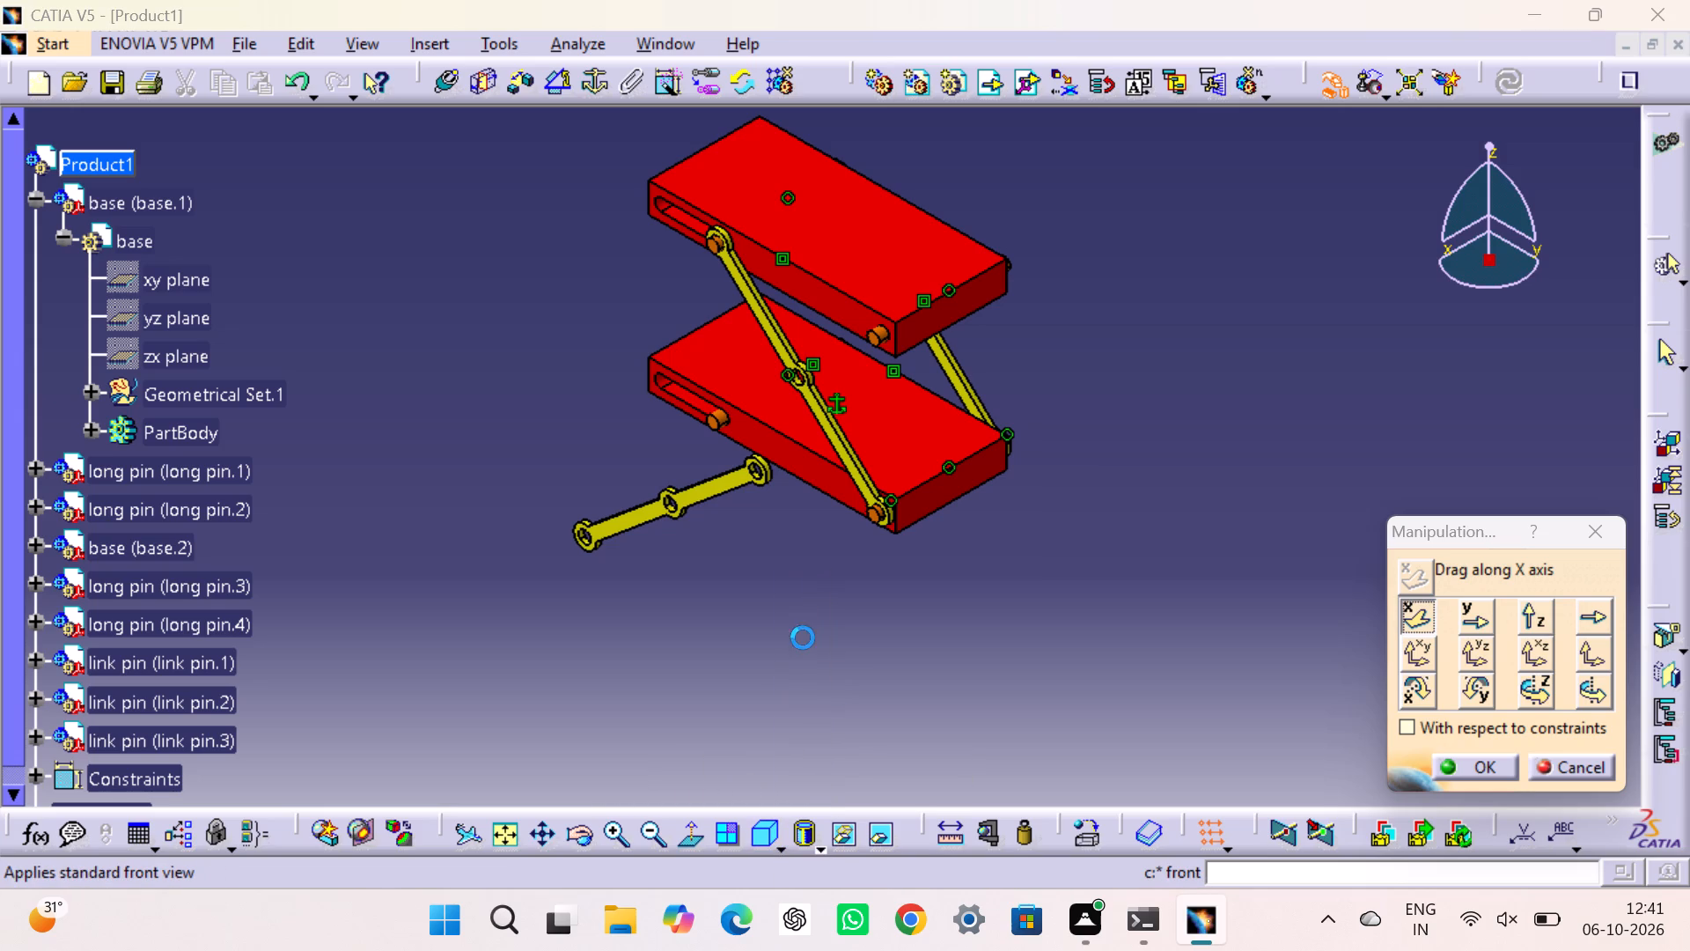
{"action": "left_click", "coordinate": [963, 623]}
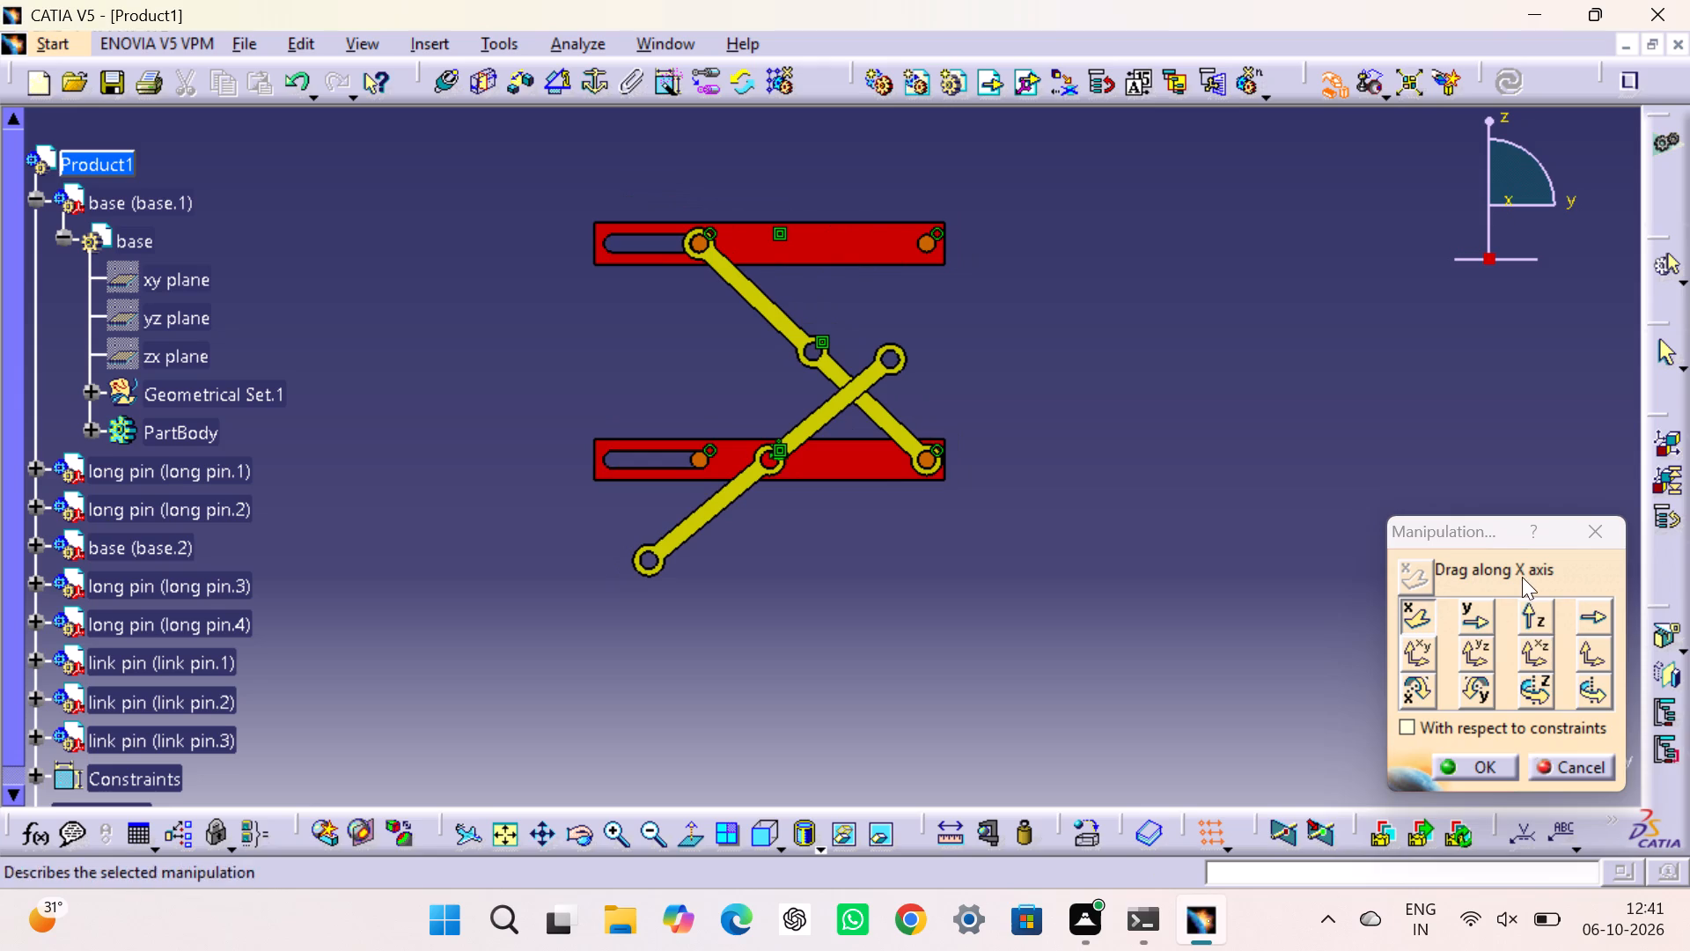
{"action": "left_click", "coordinate": [1527, 615]}
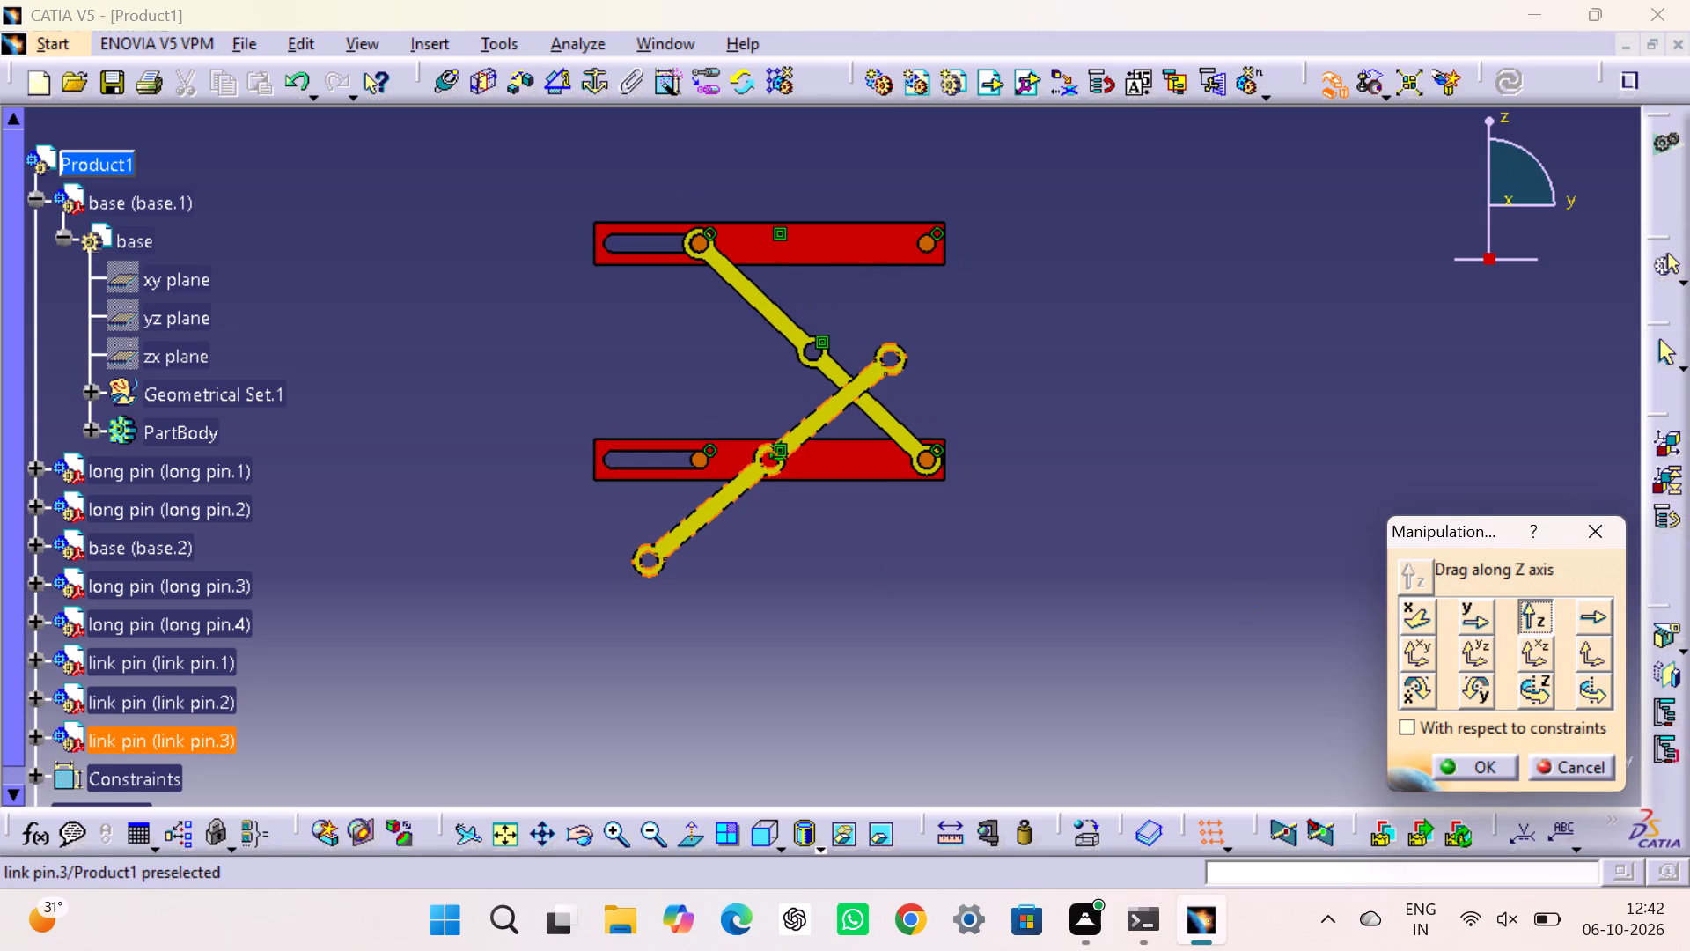
{"action": "left_click_drag", "start_coordinate": [756, 476], "coordinate": [818, 390]}
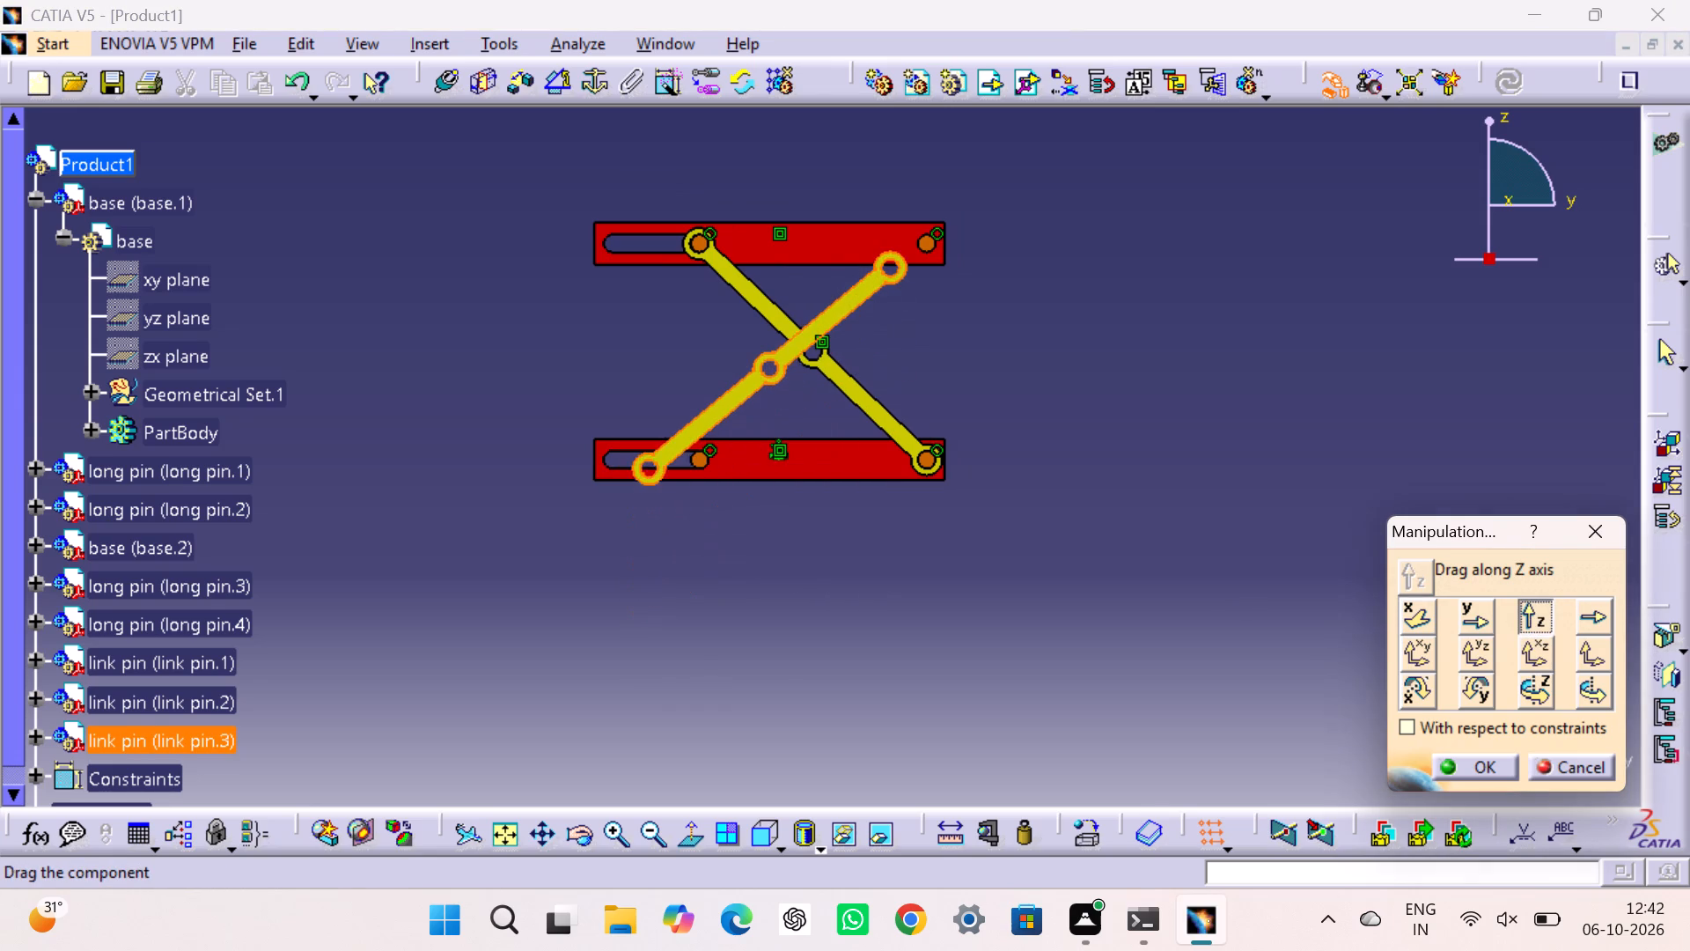
{"action": "left_click_drag", "start_coordinate": [818, 390], "coordinate": [823, 399]}
{"action": "left_click", "coordinate": [1478, 610]}
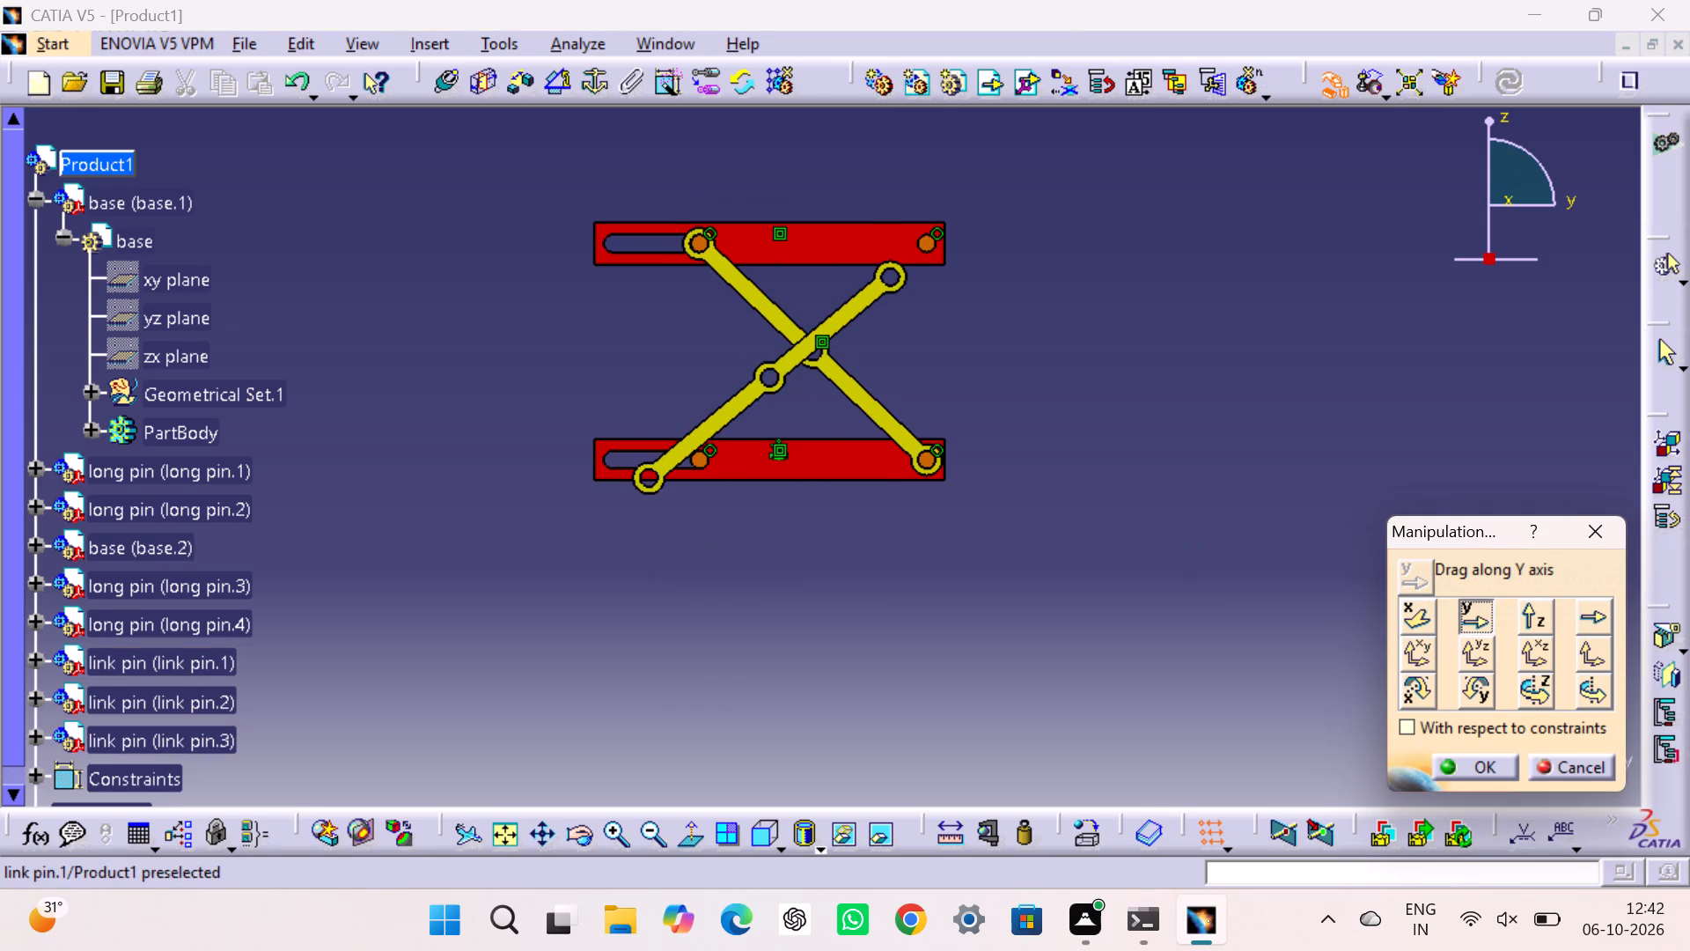
{"action": "left_click_drag", "start_coordinate": [844, 321], "coordinate": [885, 280]}
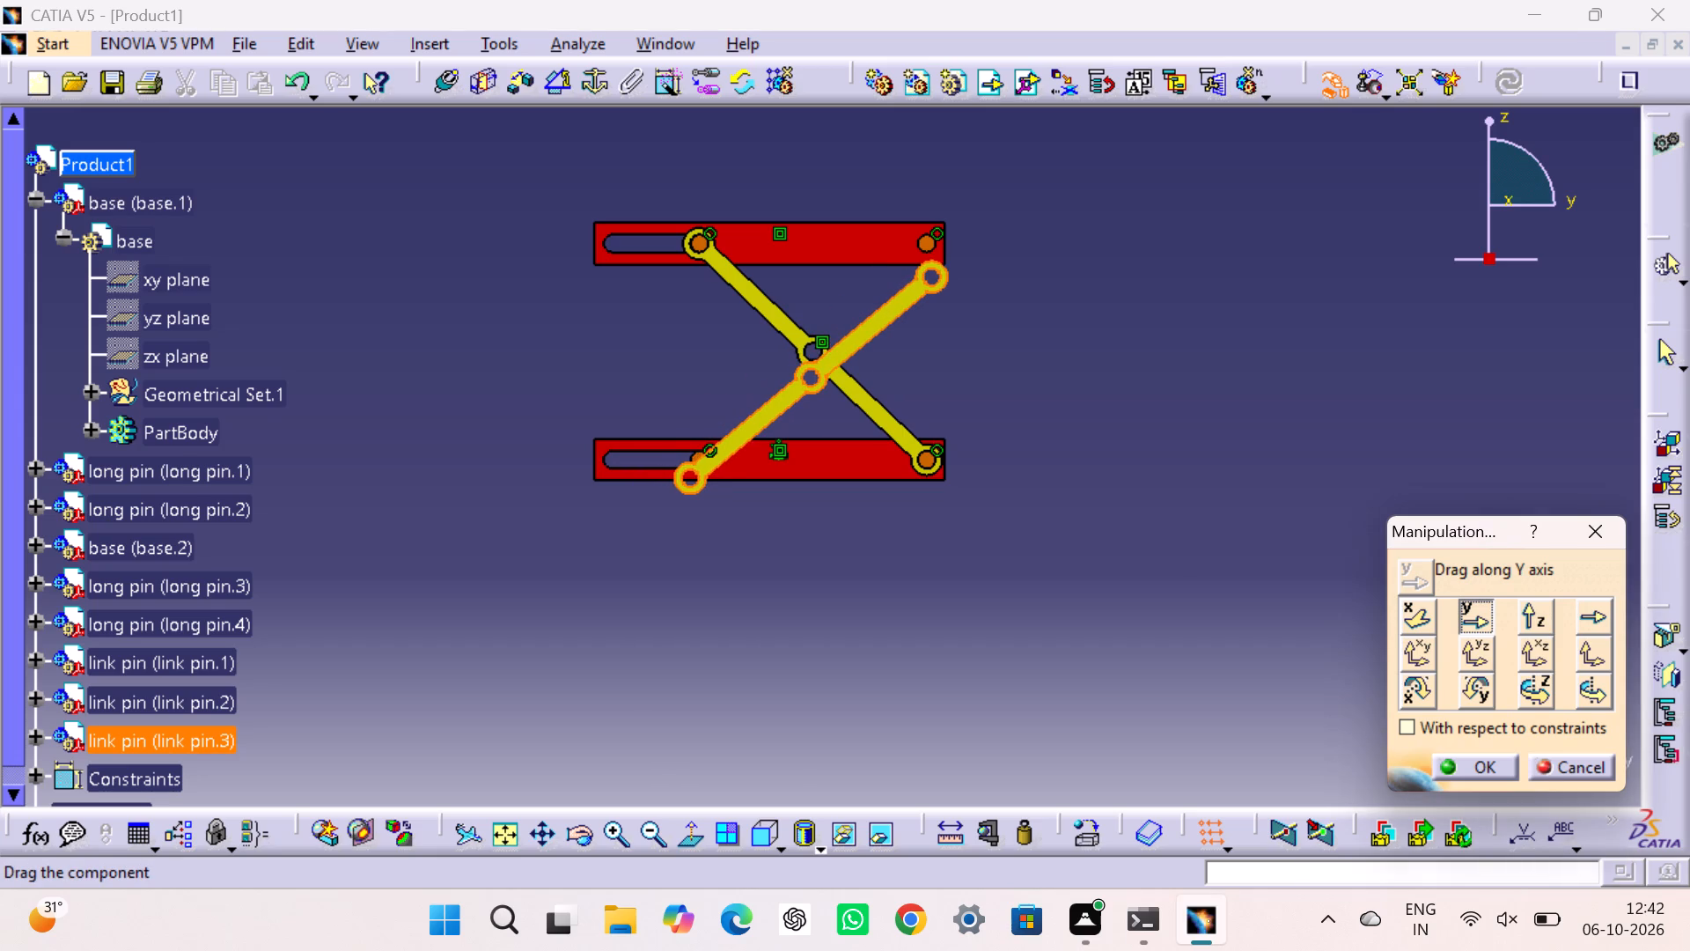
{"action": "left_click_drag", "start_coordinate": [885, 280], "coordinate": [870, 302]}
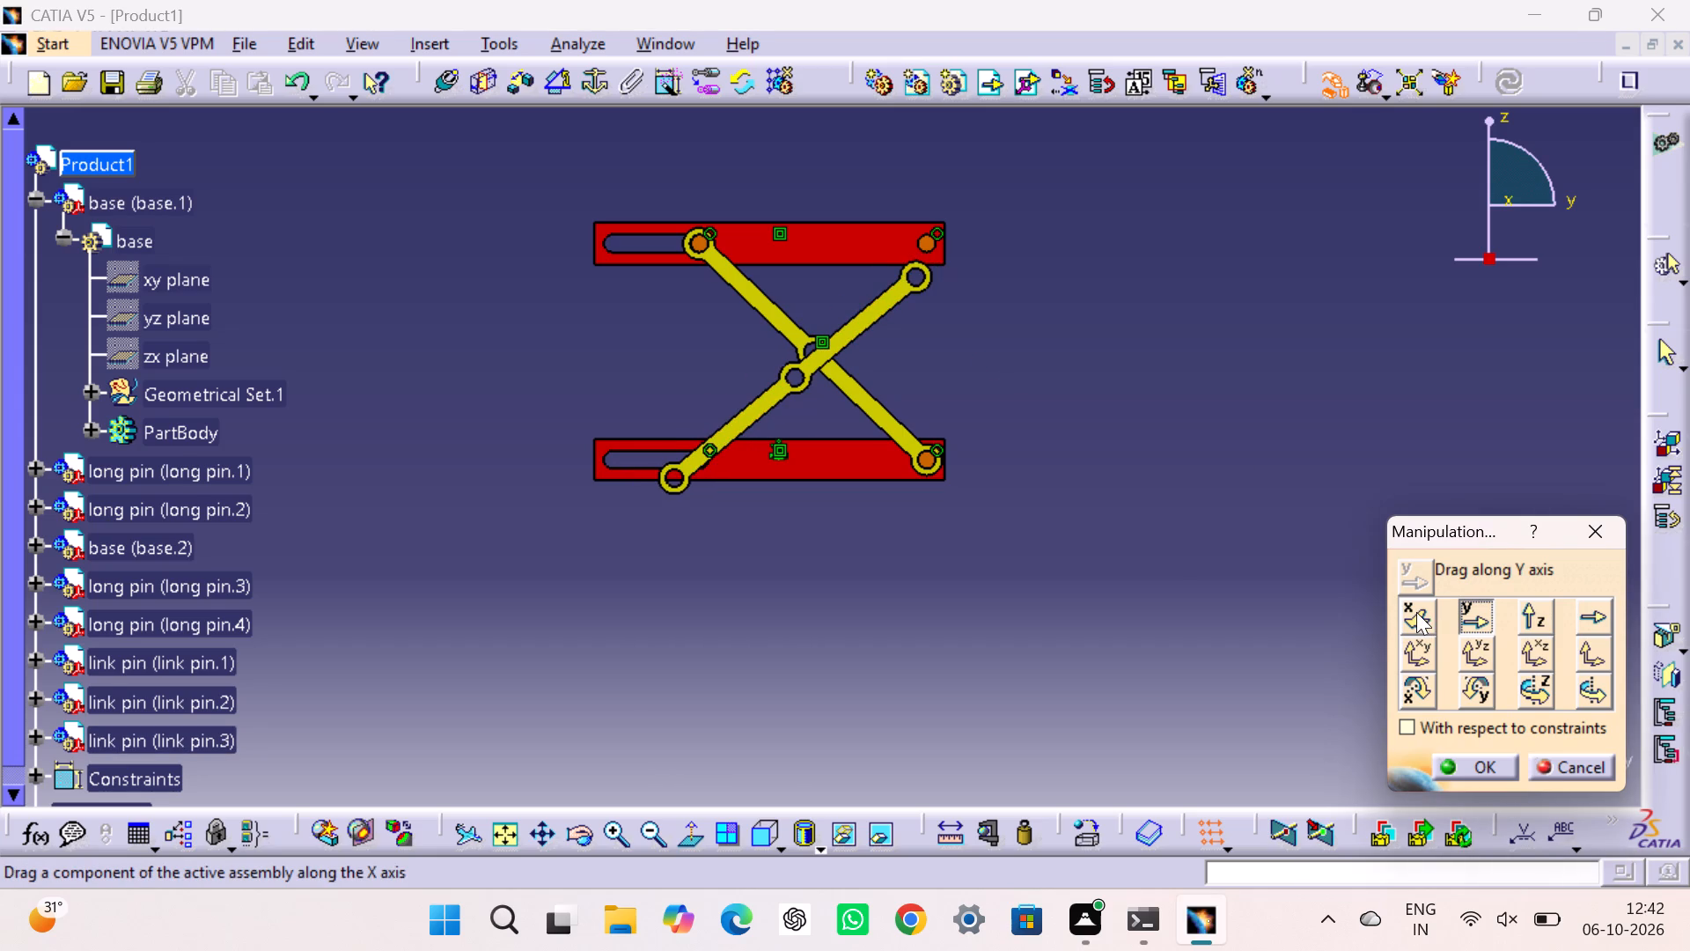
Drag the third link pin along X, and raise it along Z until its upper end overlaps the upper base.
{"action": "left_click", "coordinate": [1416, 612]}
{"action": "left_click_drag", "start_coordinate": [873, 308], "coordinate": [890, 325]}
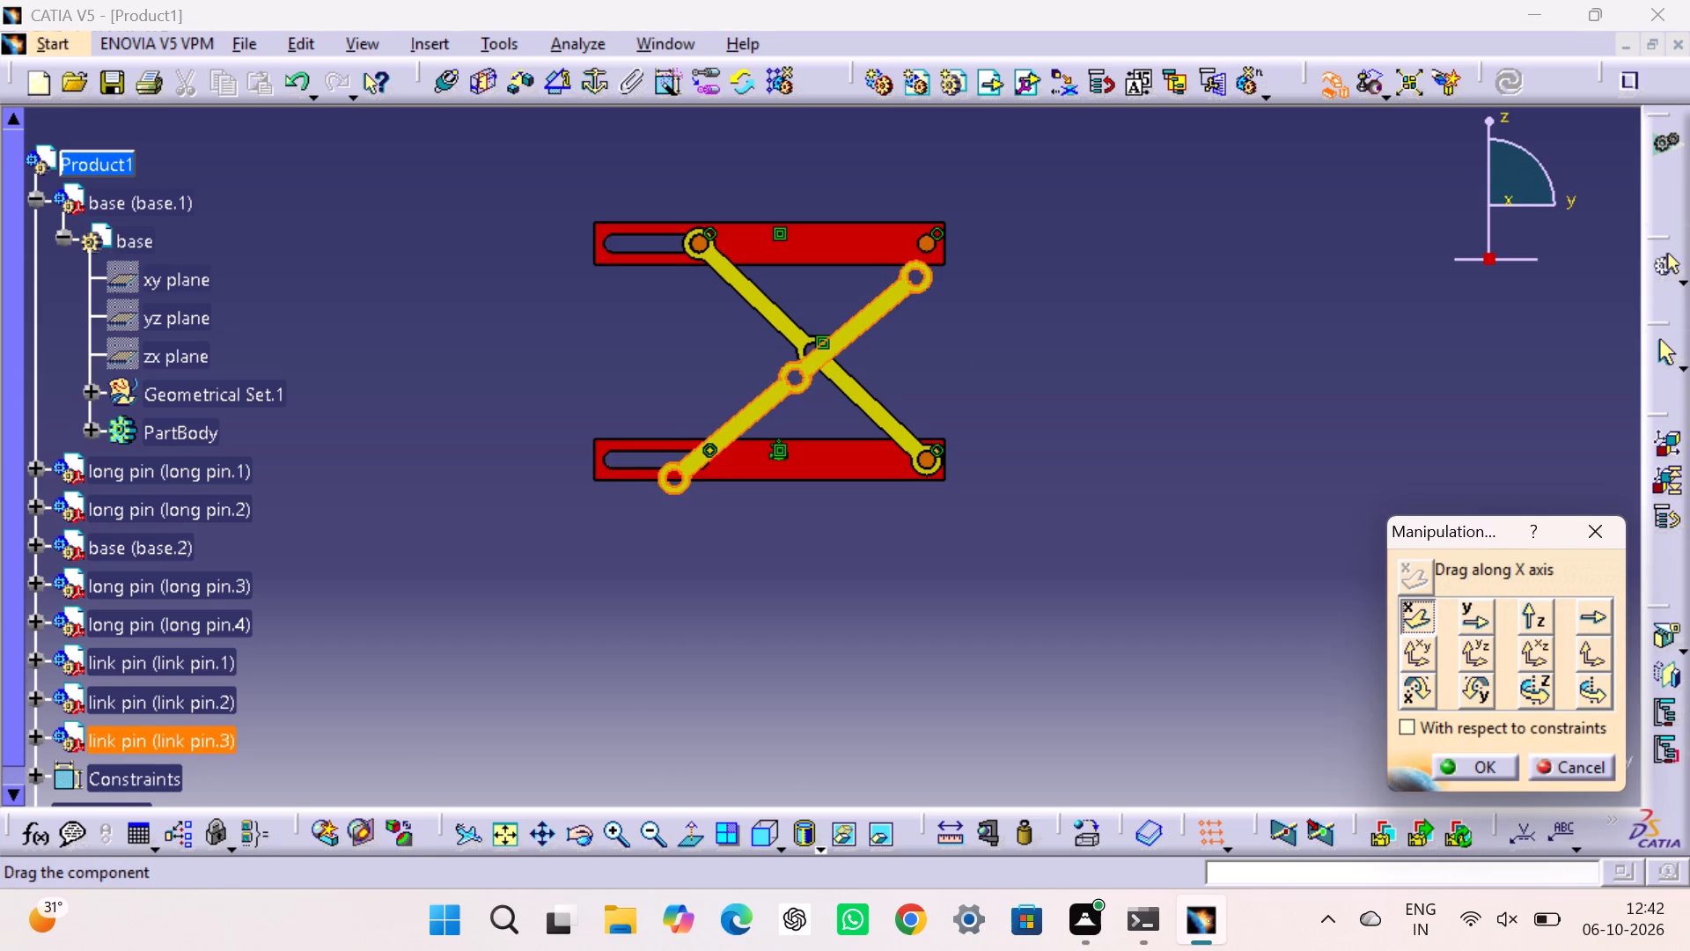
{"action": "left_click_drag", "start_coordinate": [890, 325], "coordinate": [981, 350]}
{"action": "left_click_drag", "start_coordinate": [1545, 613], "coordinate": [1533, 608]}
{"action": "left_click_drag", "start_coordinate": [864, 329], "coordinate": [918, 298]}
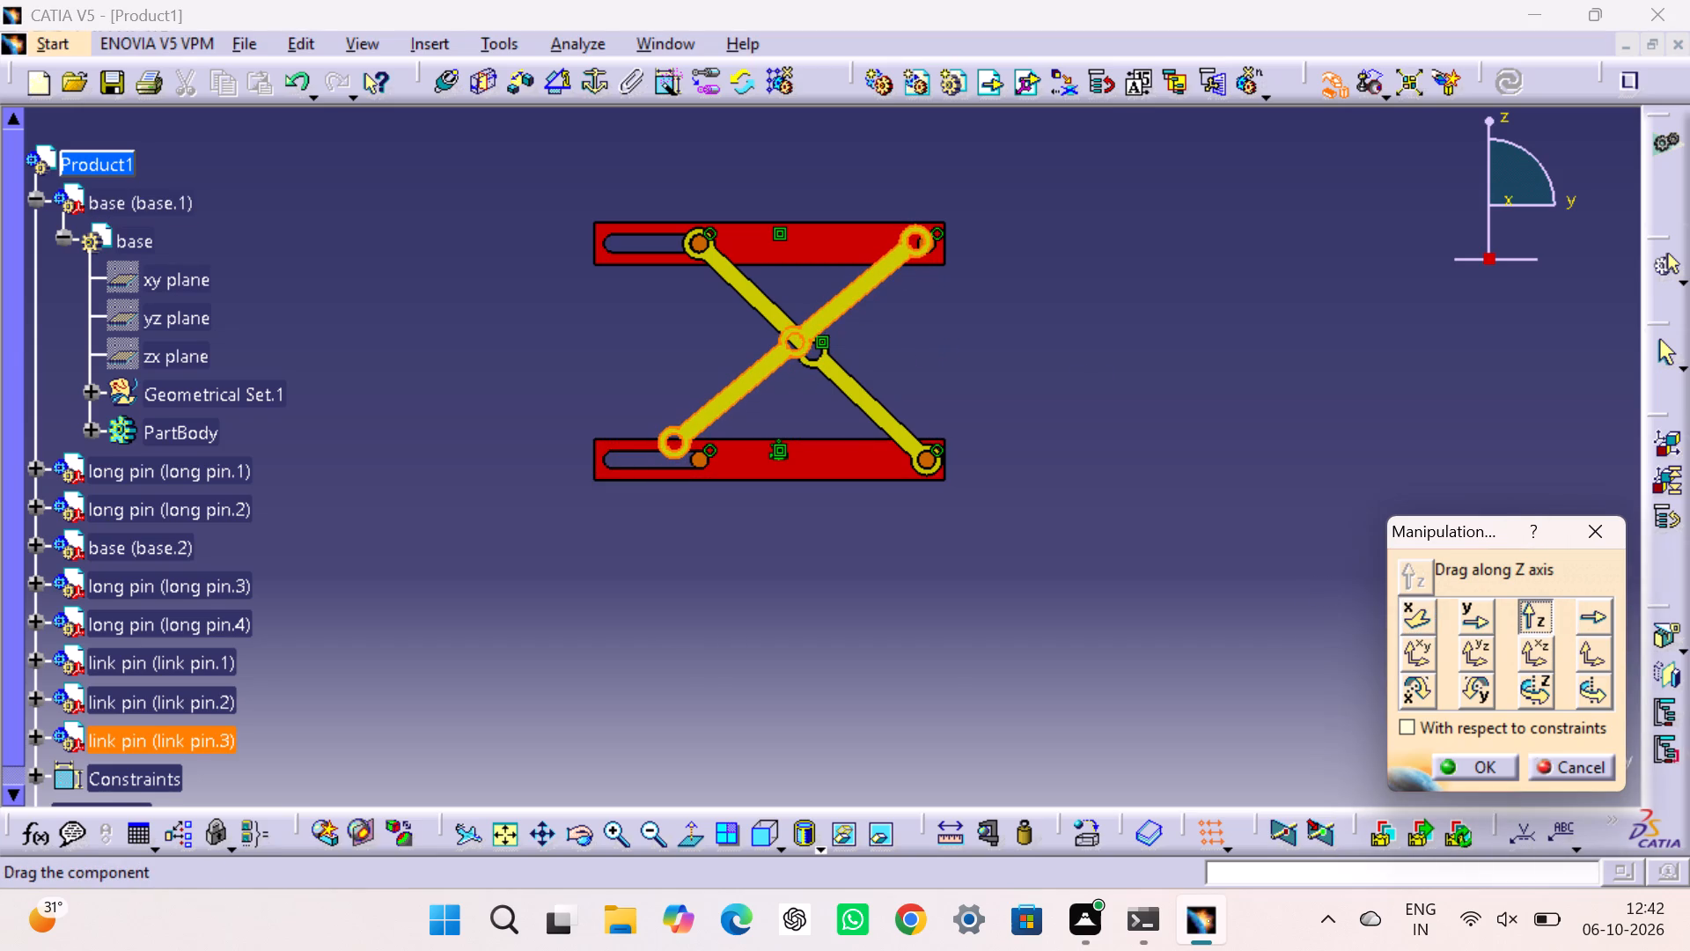
{"action": "left_click_drag", "start_coordinate": [918, 298], "coordinate": [921, 300]}
{"action": "left_click", "coordinate": [1116, 372]}
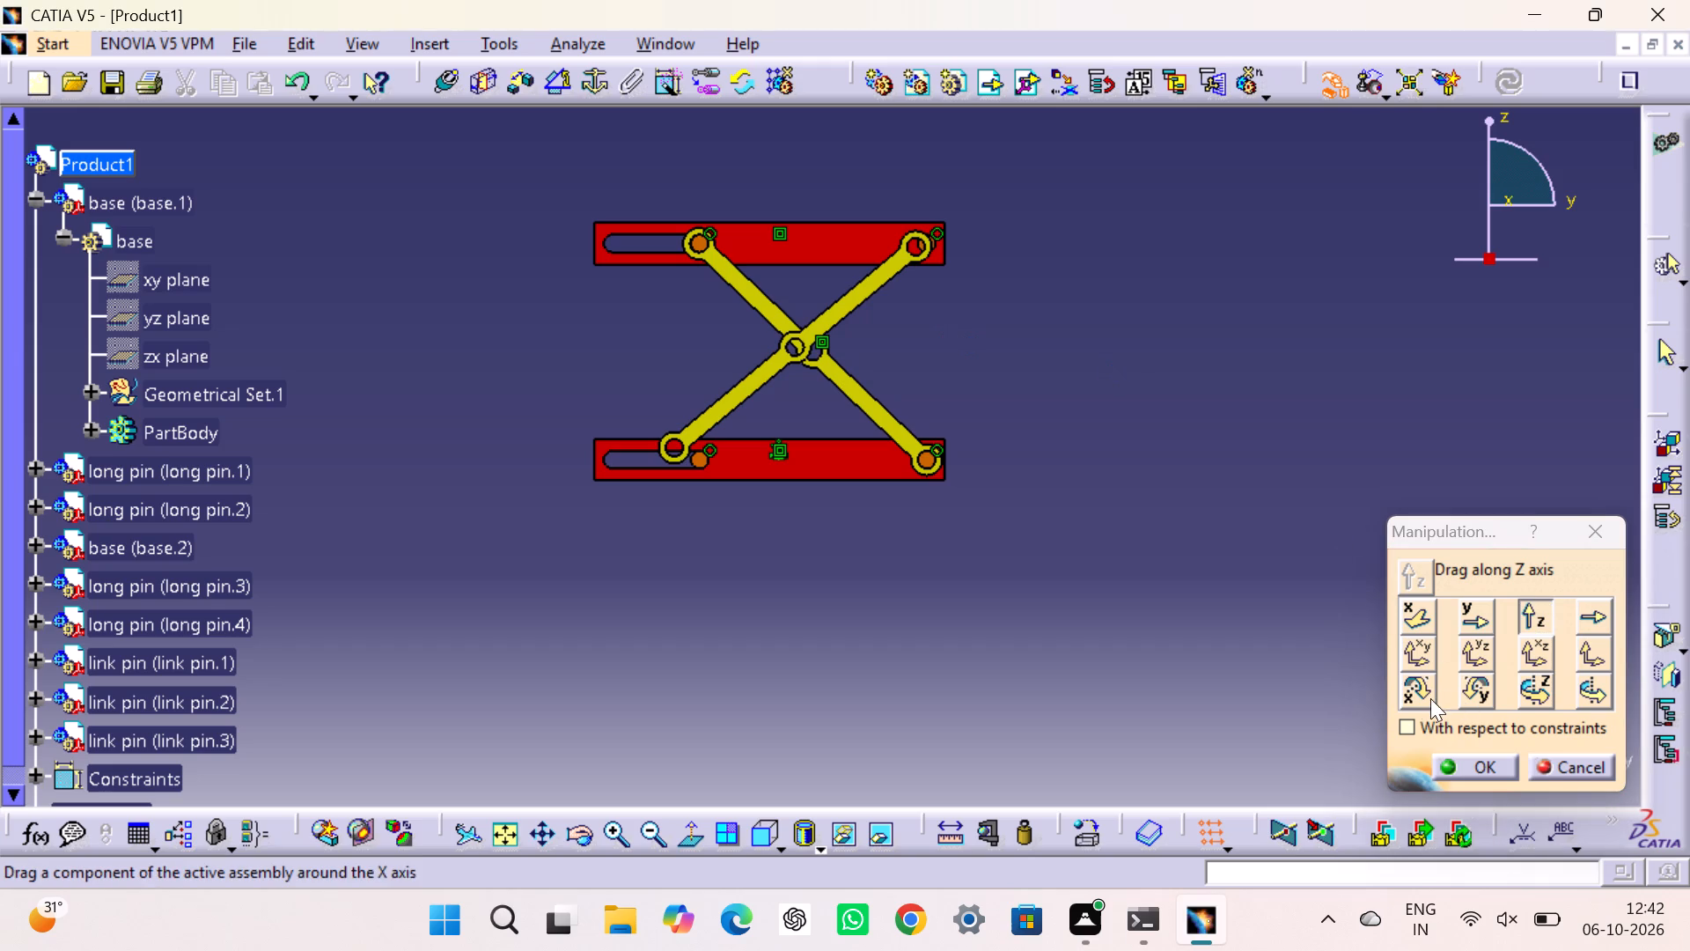
Rotate the third link pin about X to a steeper slope and adjust it in the XZ plane, levelling its middle hole with the mounted link's.
{"action": "left_click", "coordinate": [1415, 698]}
{"action": "left_click_drag", "start_coordinate": [704, 424], "coordinate": [716, 445]}
{"action": "left_click", "coordinate": [1264, 423]}
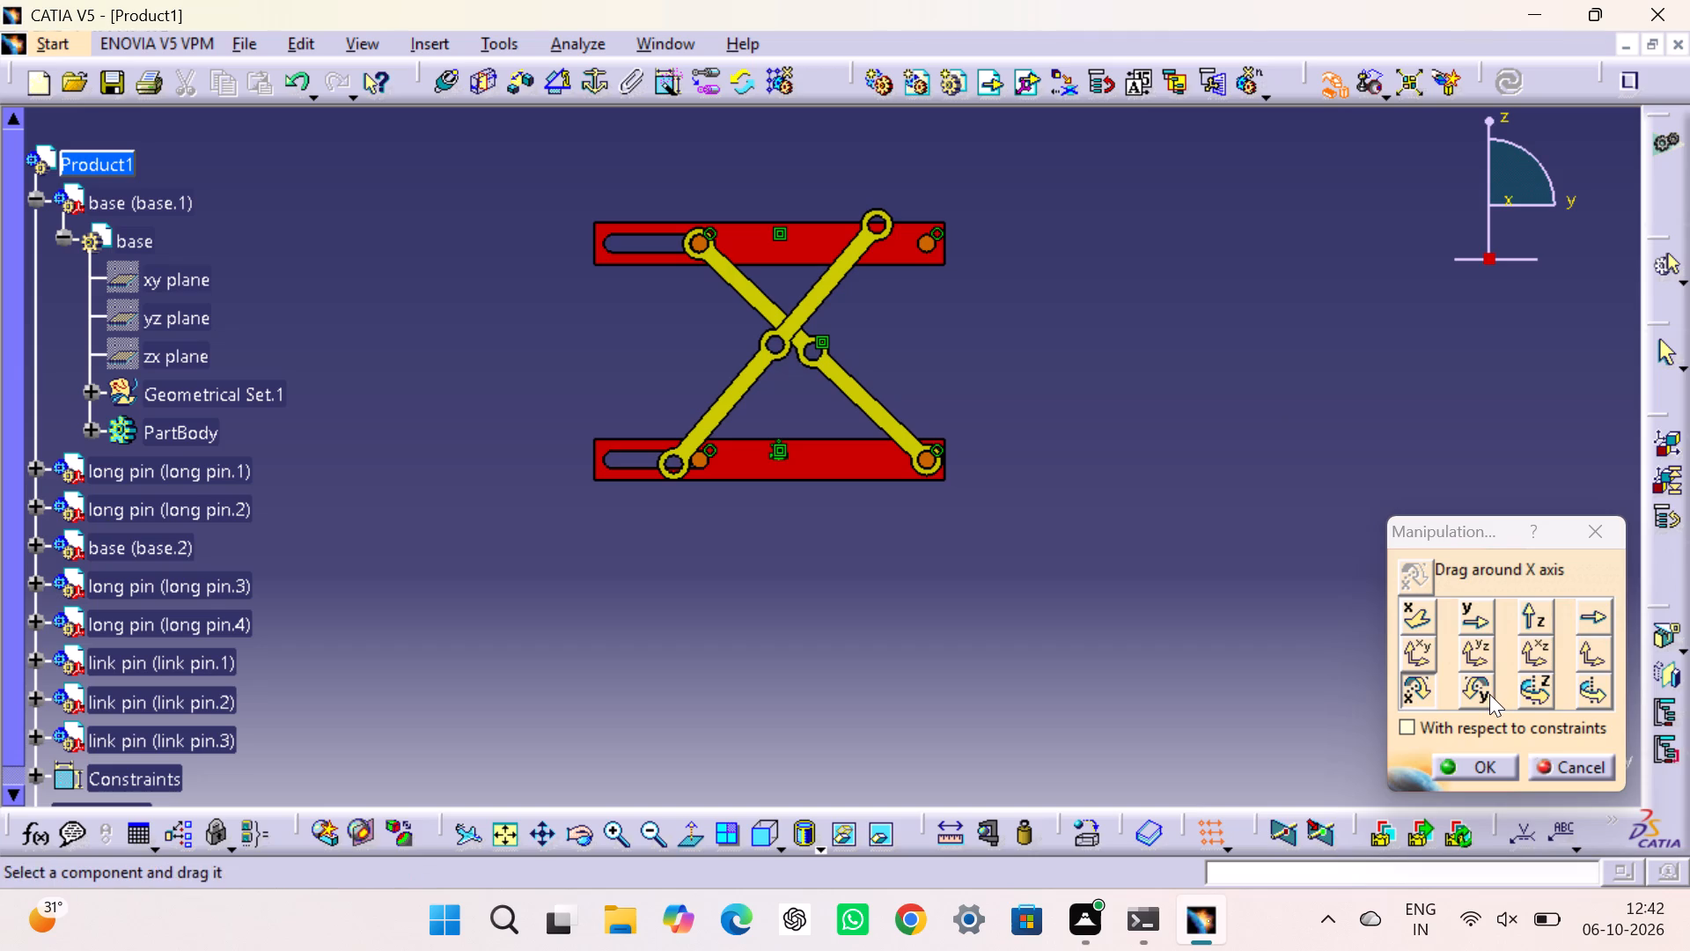
{"action": "left_click", "coordinate": [1536, 652]}
{"action": "left_click_drag", "start_coordinate": [774, 354], "coordinate": [793, 363]}
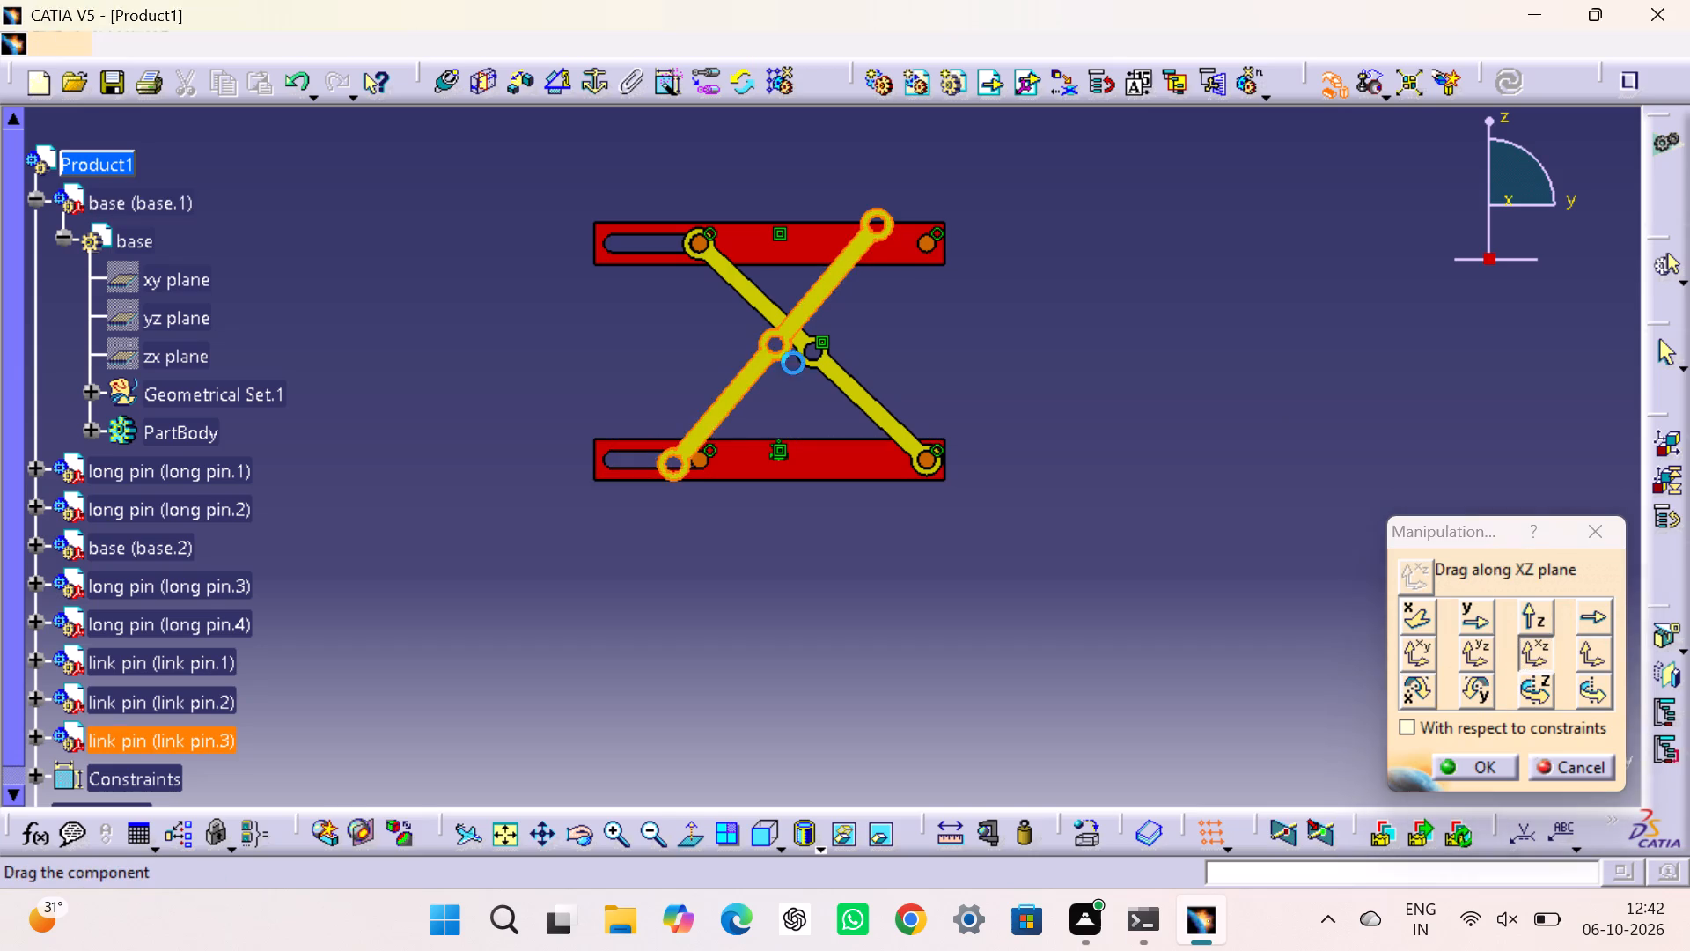
{"action": "left_click_drag", "start_coordinate": [793, 363], "coordinate": [877, 381]}
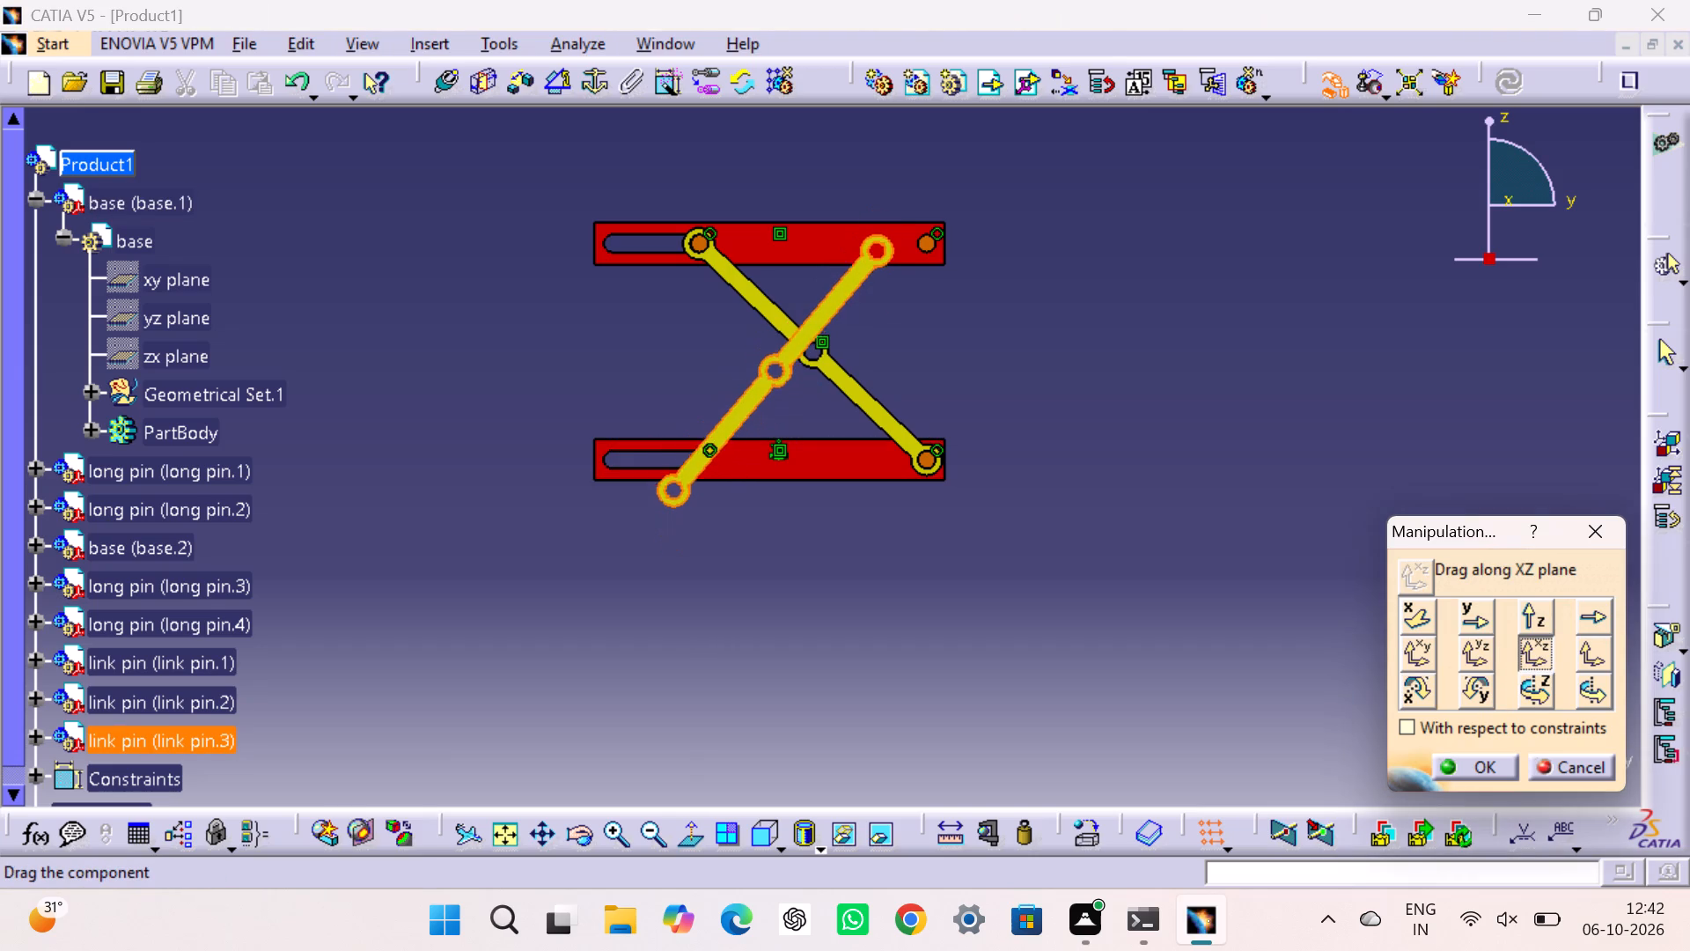
{"action": "left_click_drag", "start_coordinate": [877, 381], "coordinate": [882, 364]}
{"action": "left_click", "coordinate": [1187, 358]}
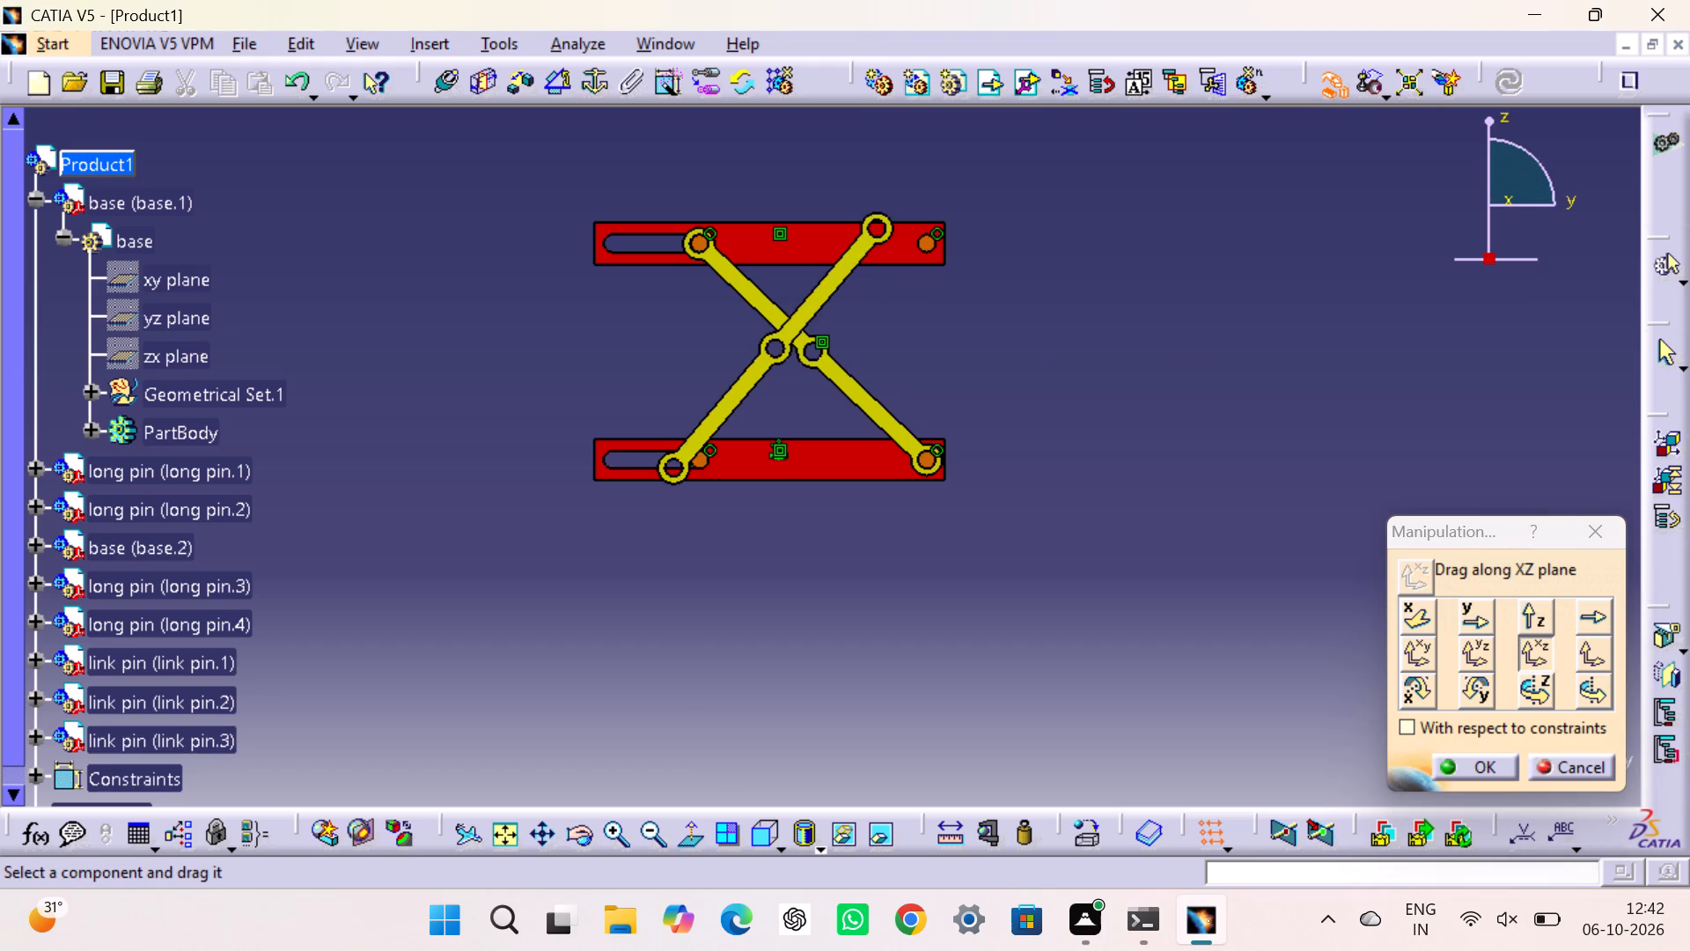
{"action": "left_click", "coordinate": [1602, 534]}
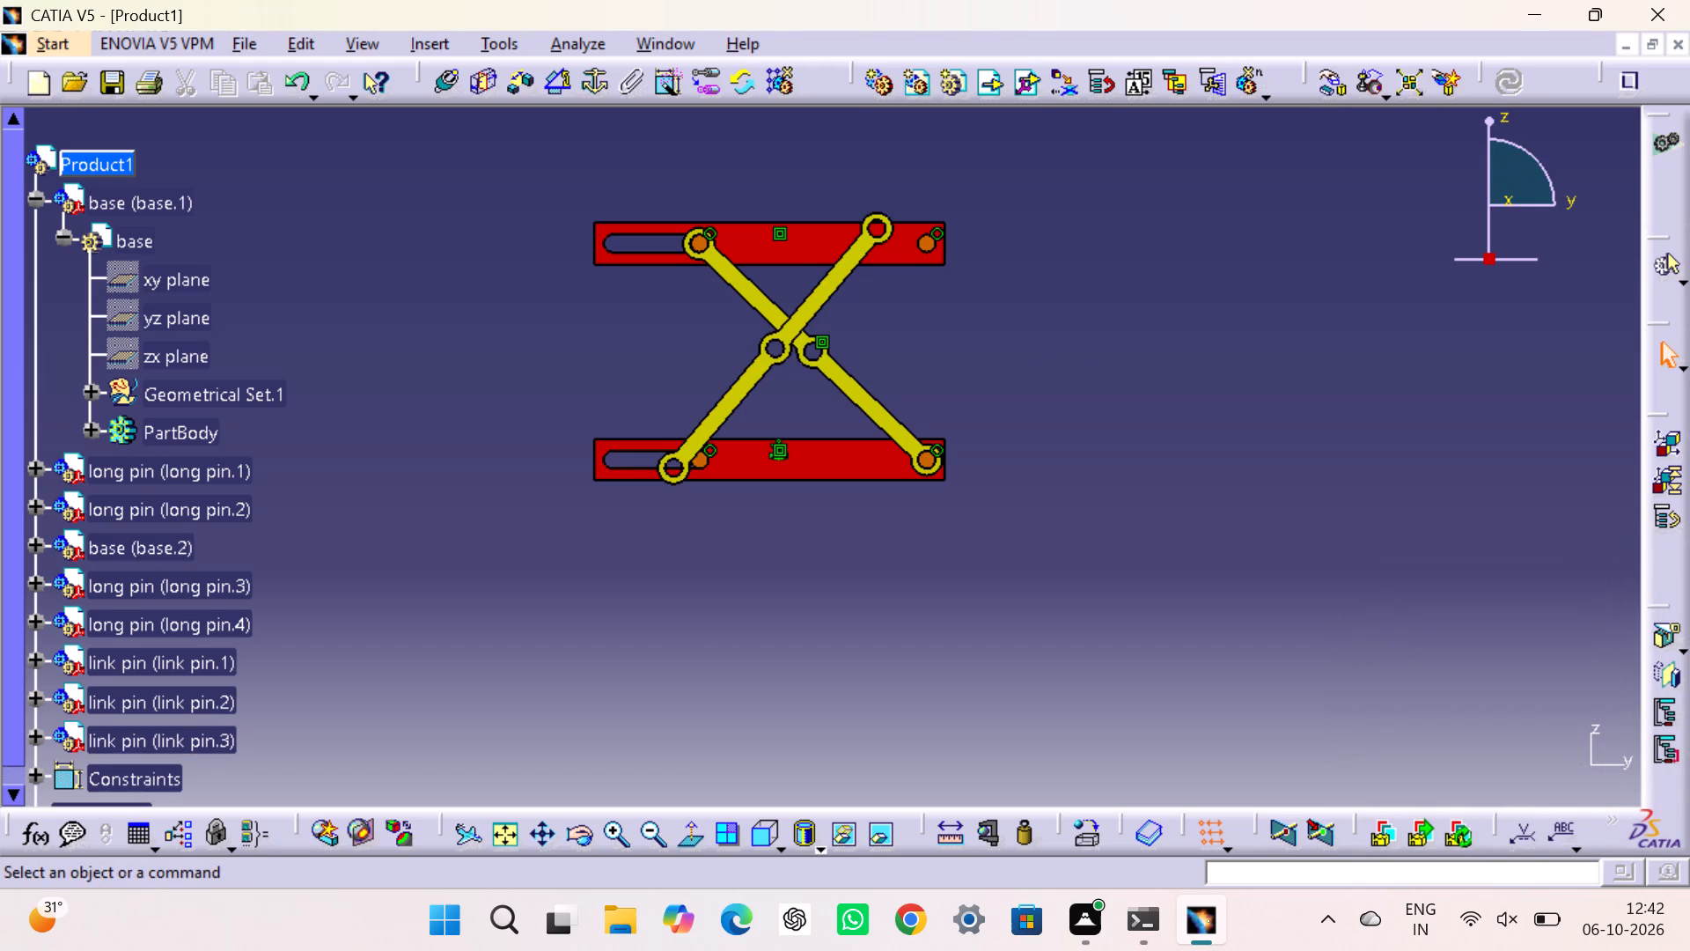
Add a coincidence constraint between the middle-hole axes of link pin.1 and link pin.3, and update the assembly.
{"action": "middle_click_drag", "start_coordinate": [1289, 422], "coordinate": [810, 597]}
{"action": "right_click_drag", "start_coordinate": [1289, 422], "coordinate": [810, 597]}
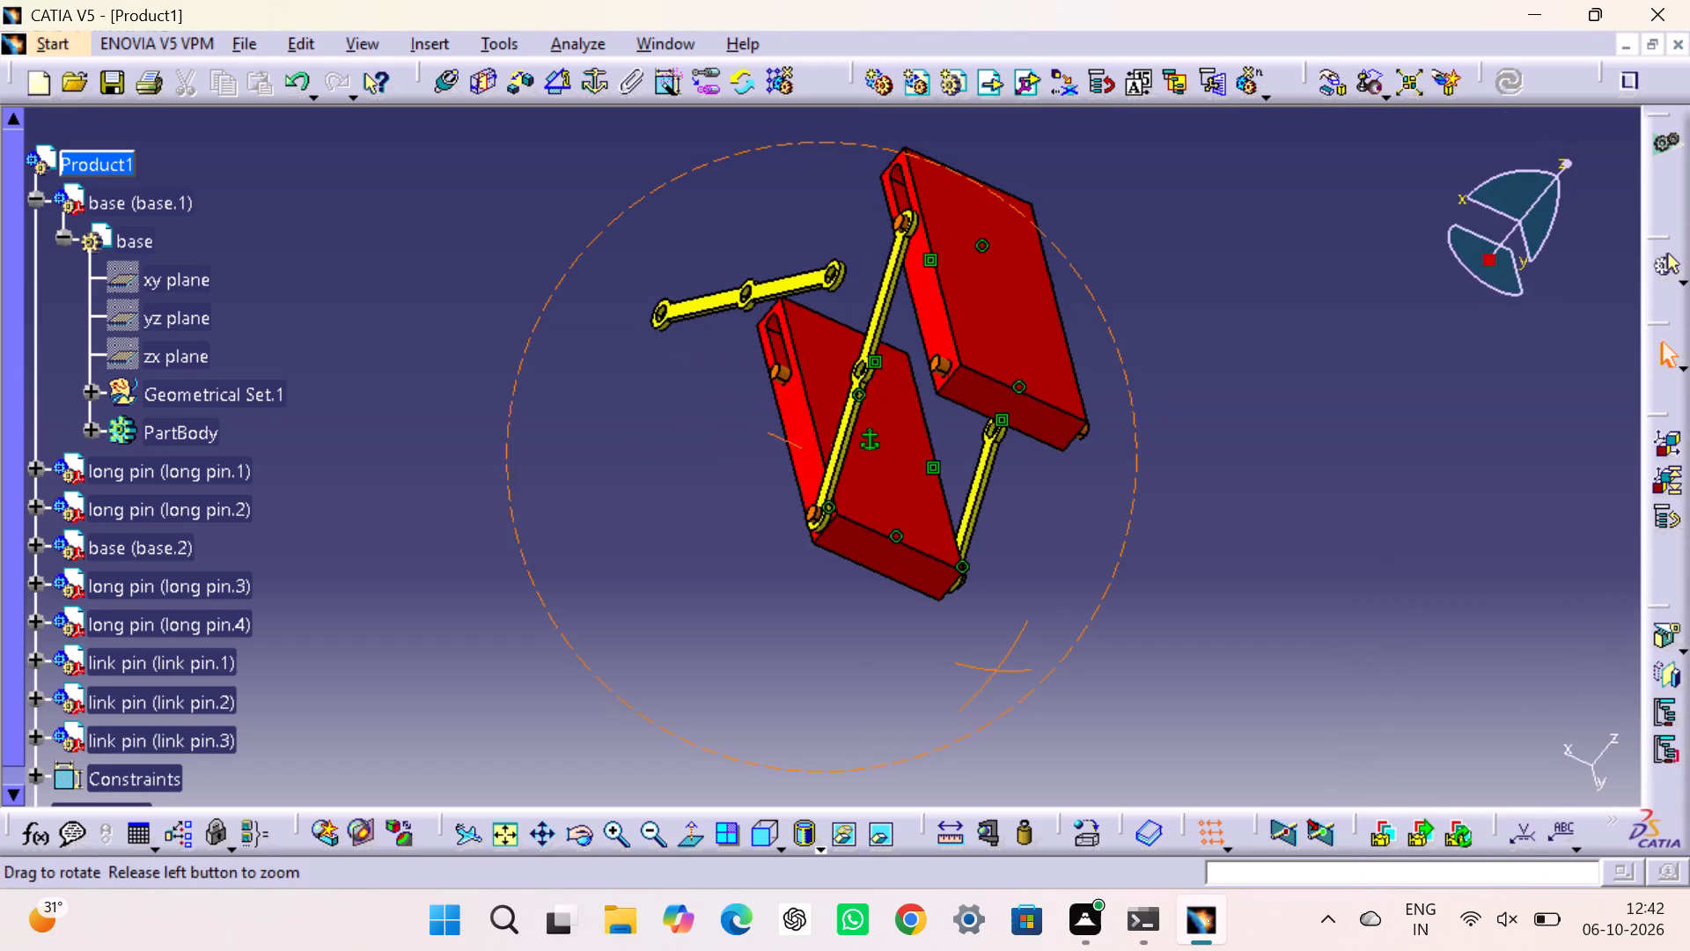
{"action": "middle_click_drag", "start_coordinate": [810, 597], "coordinate": [928, 632]}
{"action": "right_click_drag", "start_coordinate": [810, 597], "coordinate": [928, 632]}
{"action": "left_click_drag", "start_coordinate": [695, 568], "coordinate": [677, 546]}
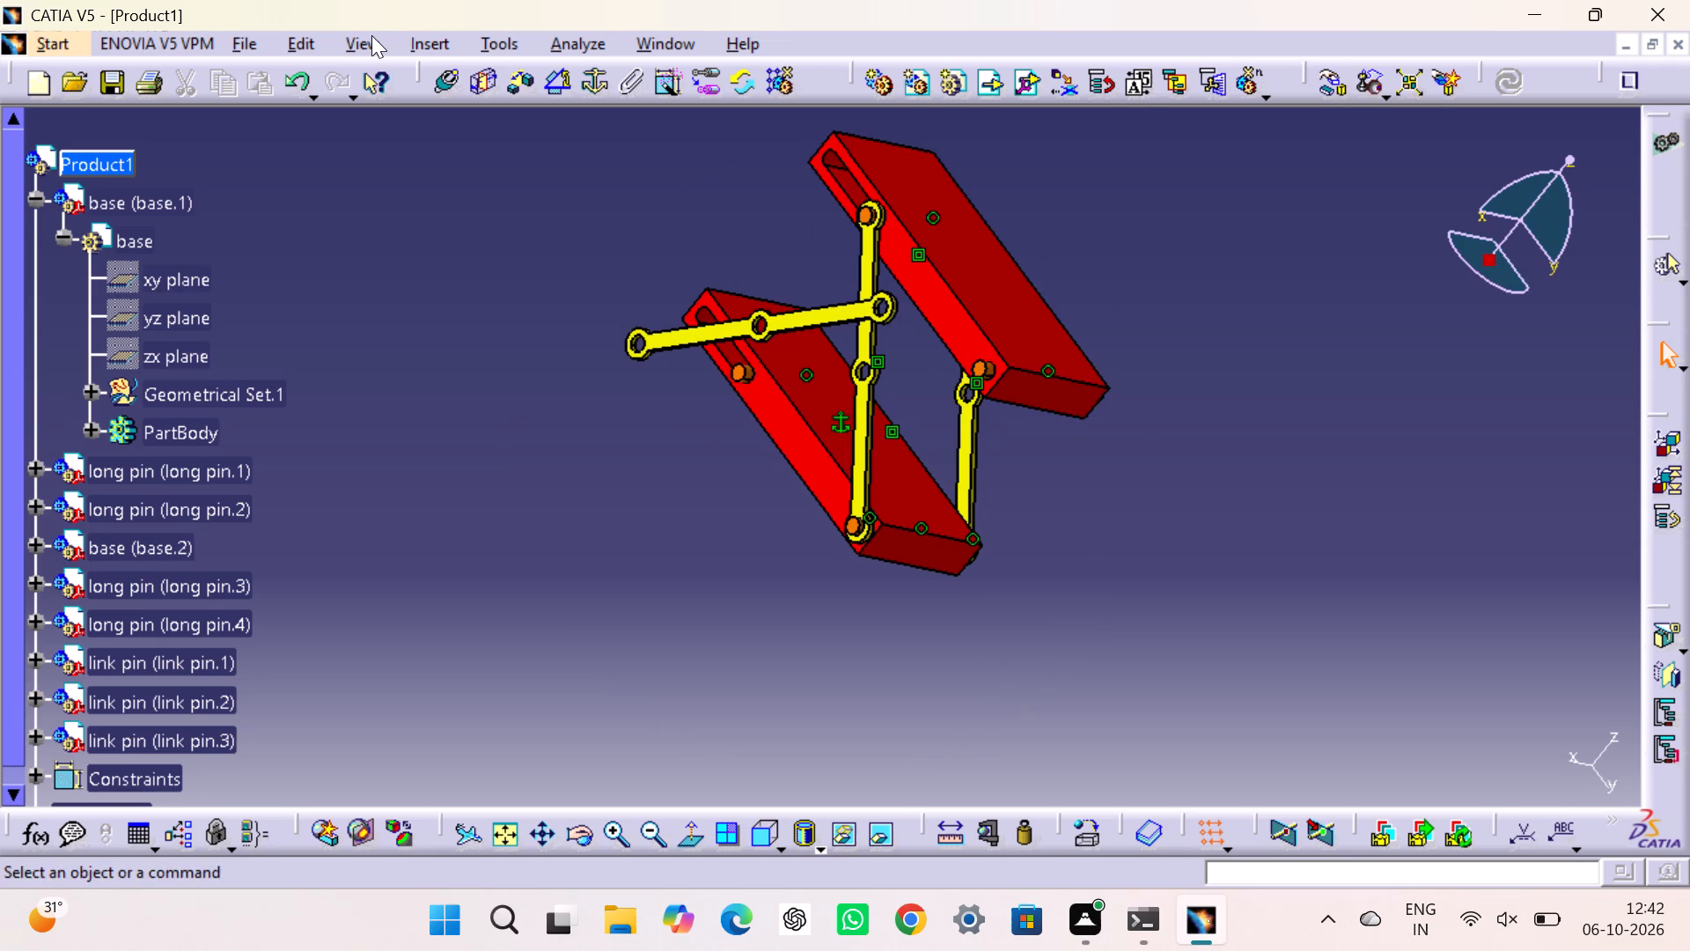
{"action": "left_click", "coordinate": [443, 77]}
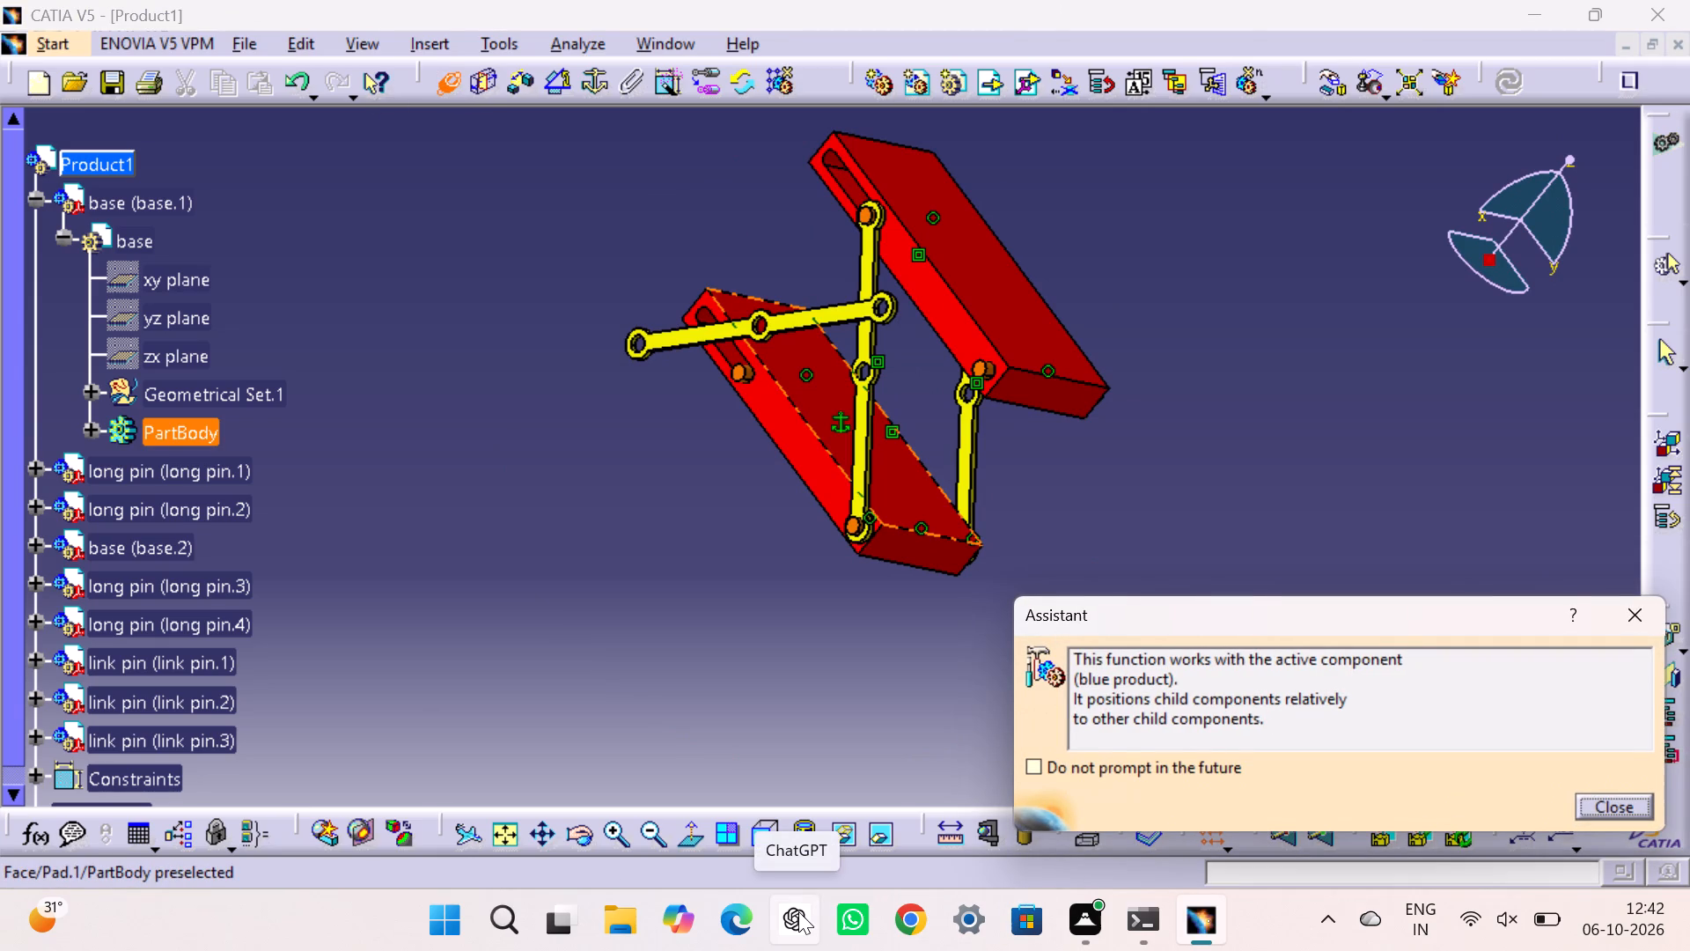
{"action": "triple_click", "coordinate": [621, 833]}
{"action": "left_click_drag", "start_coordinate": [620, 830], "coordinate": [618, 820]}
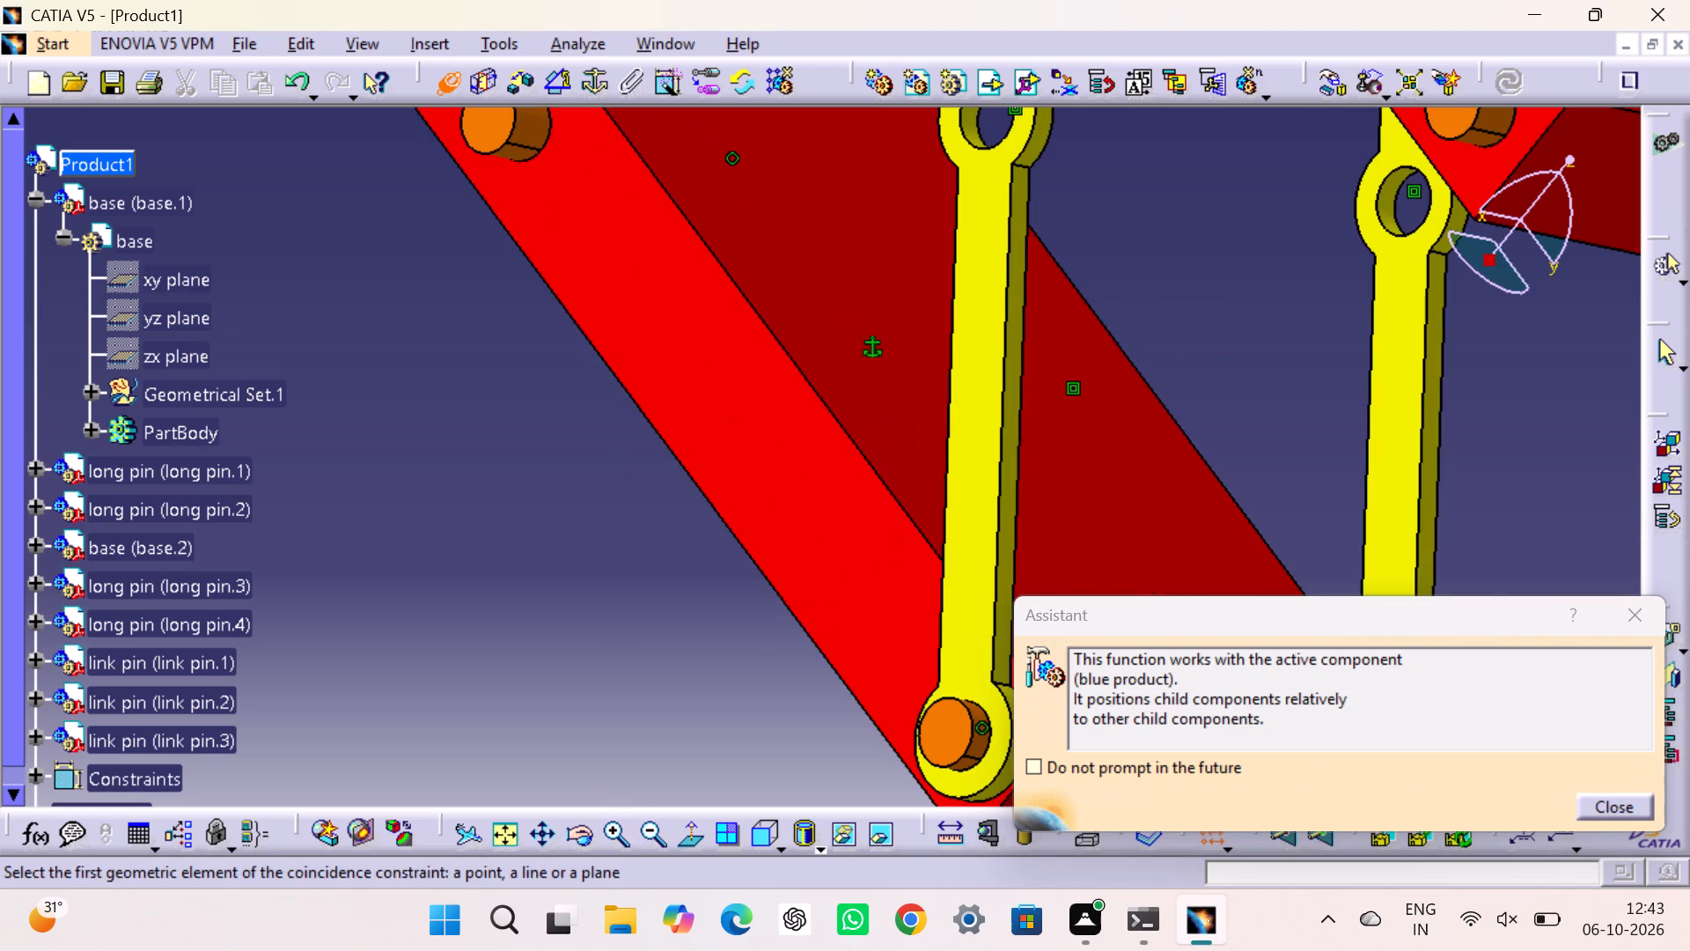
{"action": "middle_click_drag", "start_coordinate": [926, 199], "coordinate": [863, 426]}
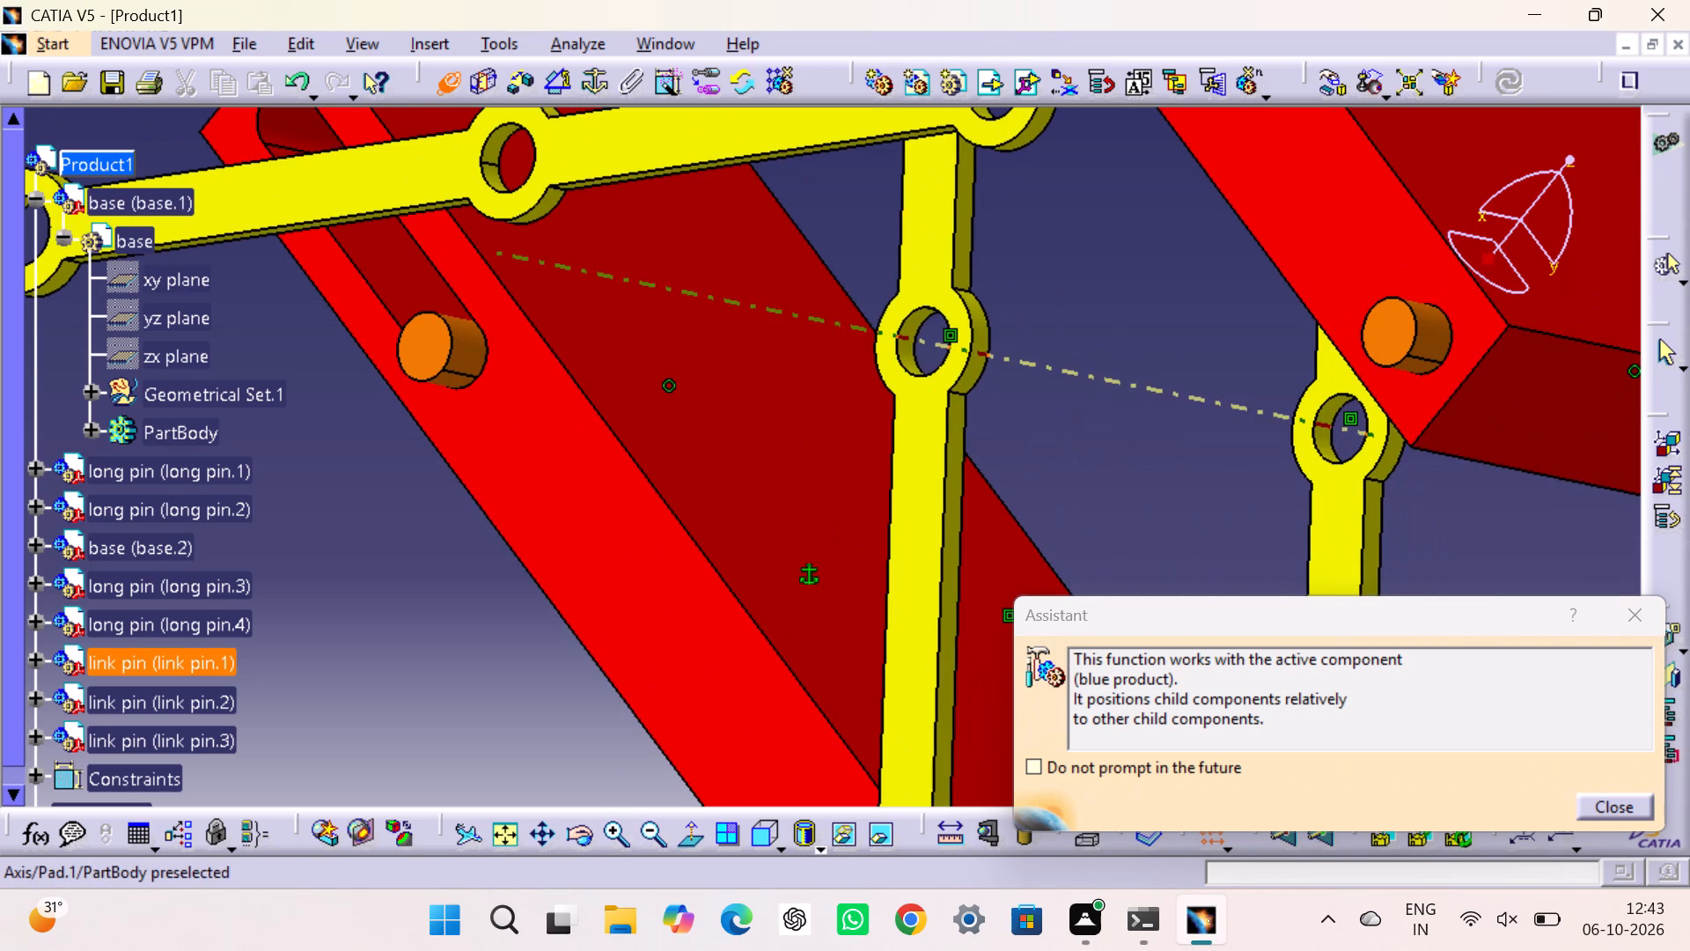
{"action": "left_click", "coordinate": [903, 337]}
{"action": "middle_click_drag", "start_coordinate": [638, 284], "coordinate": [690, 466]}
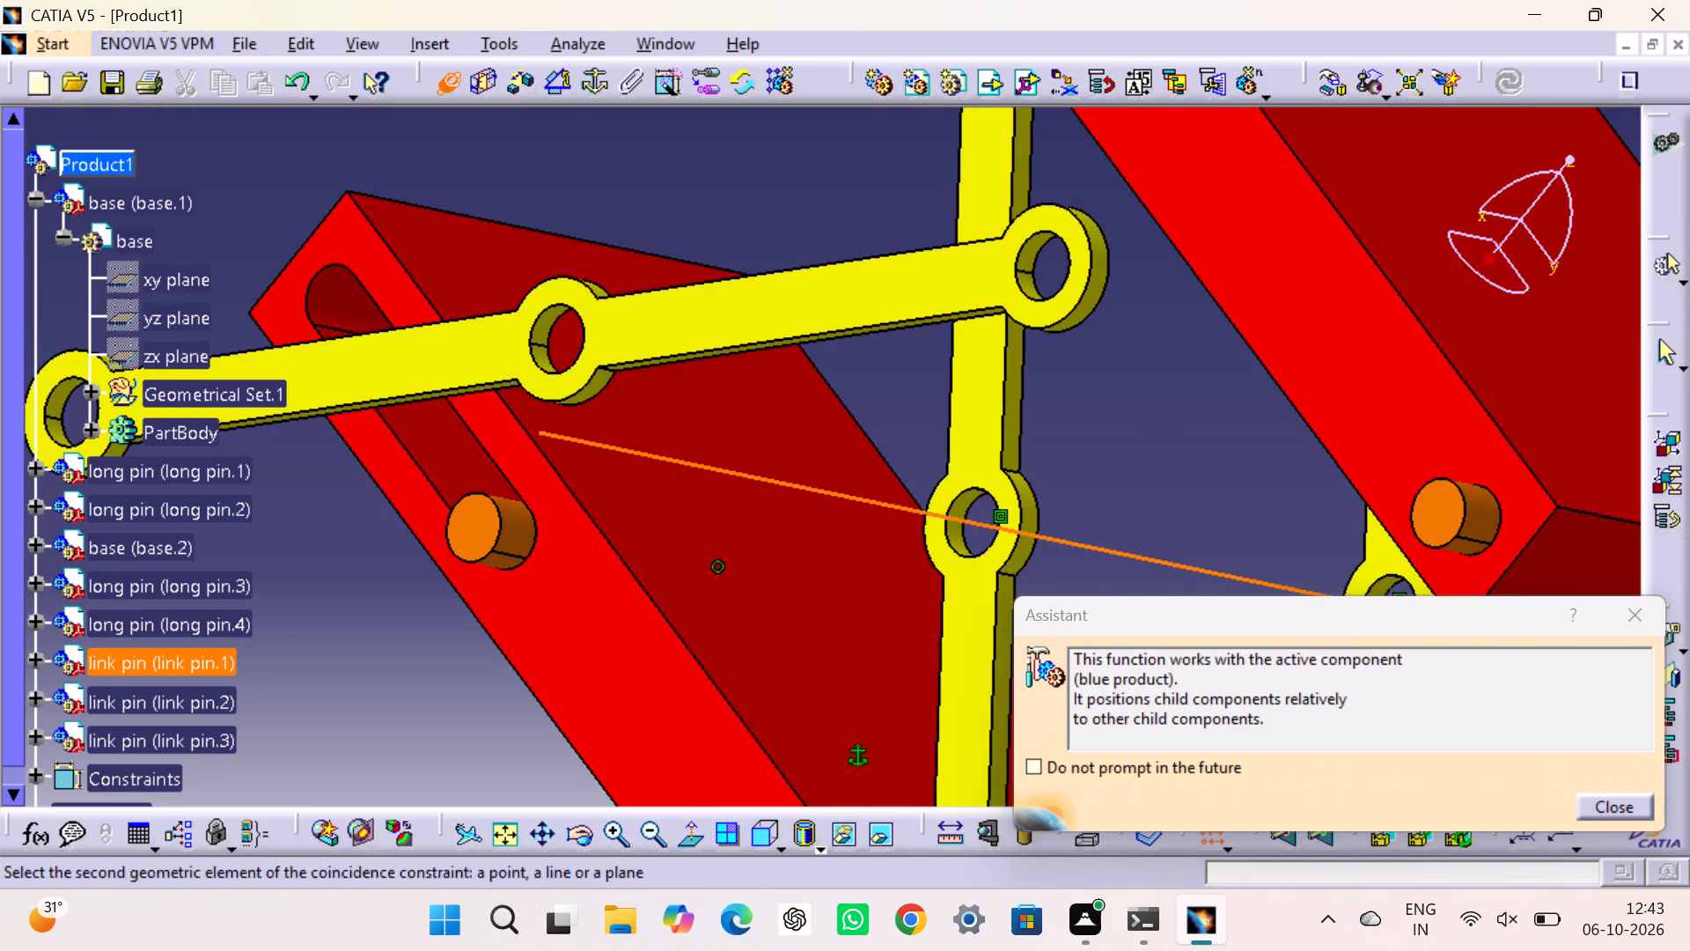
{"action": "left_click", "coordinate": [548, 335]}
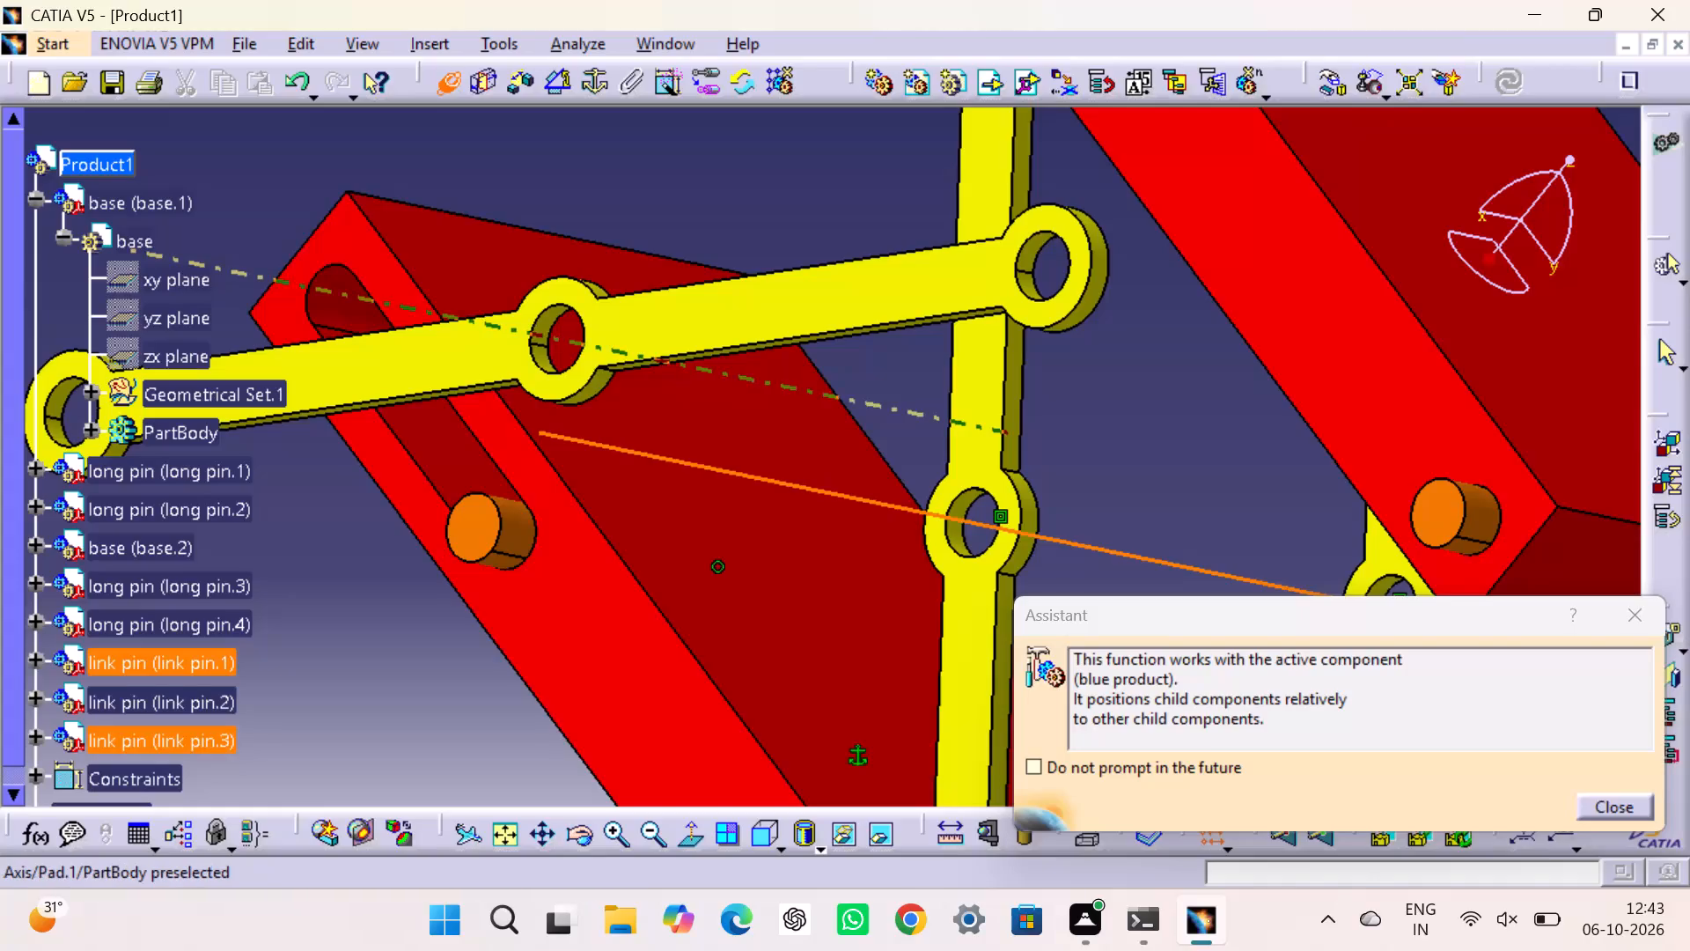
{"action": "left_click", "coordinate": [553, 337]}
{"action": "left_click", "coordinate": [1497, 75]}
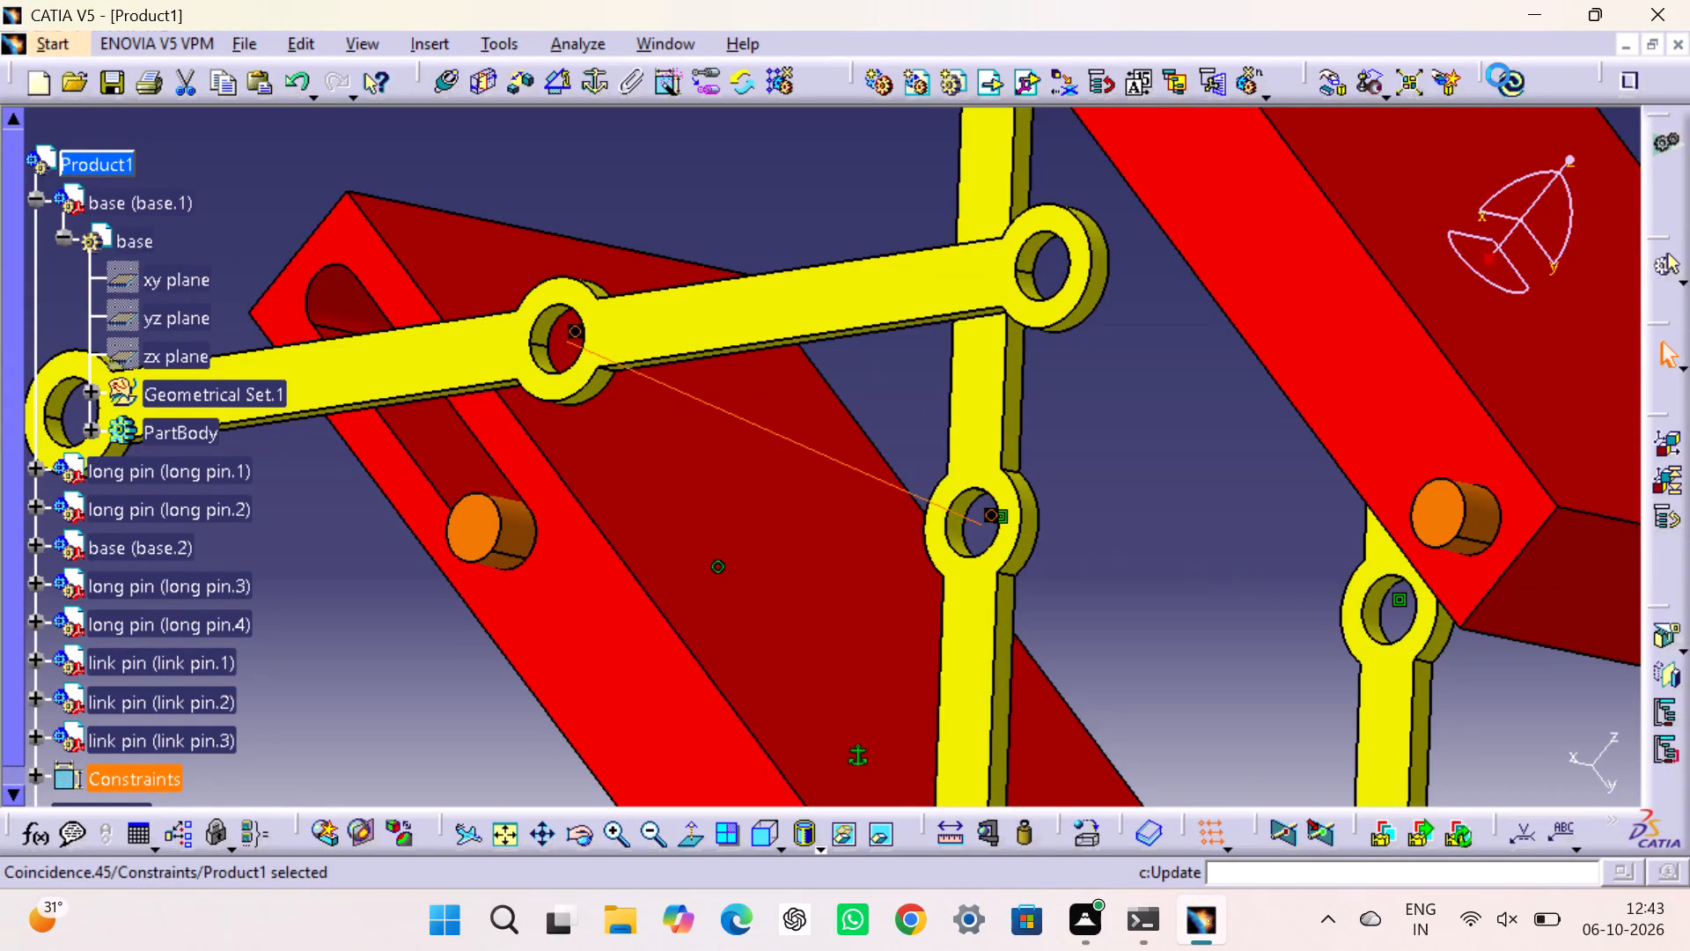
{"action": "left_click", "coordinate": [1233, 489]}
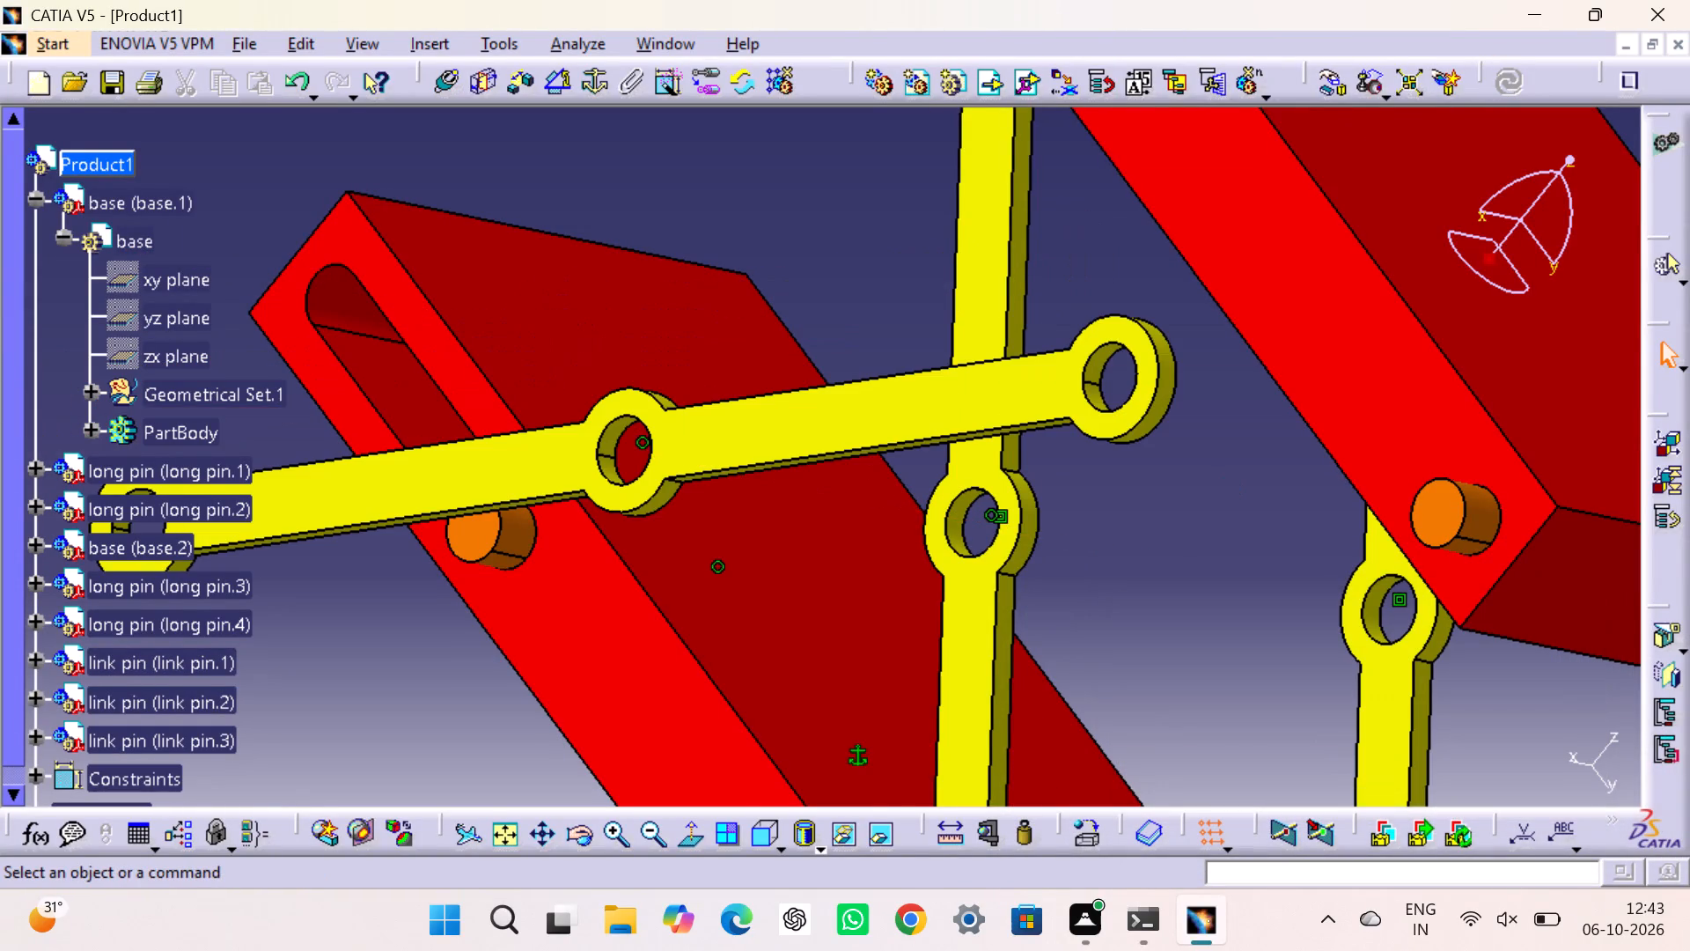
In the front view, rotate link pin.3 about X to bring its lower hole towards the long pin in the lower base's slot, and update.
{"action": "left_click", "coordinate": [762, 835]}
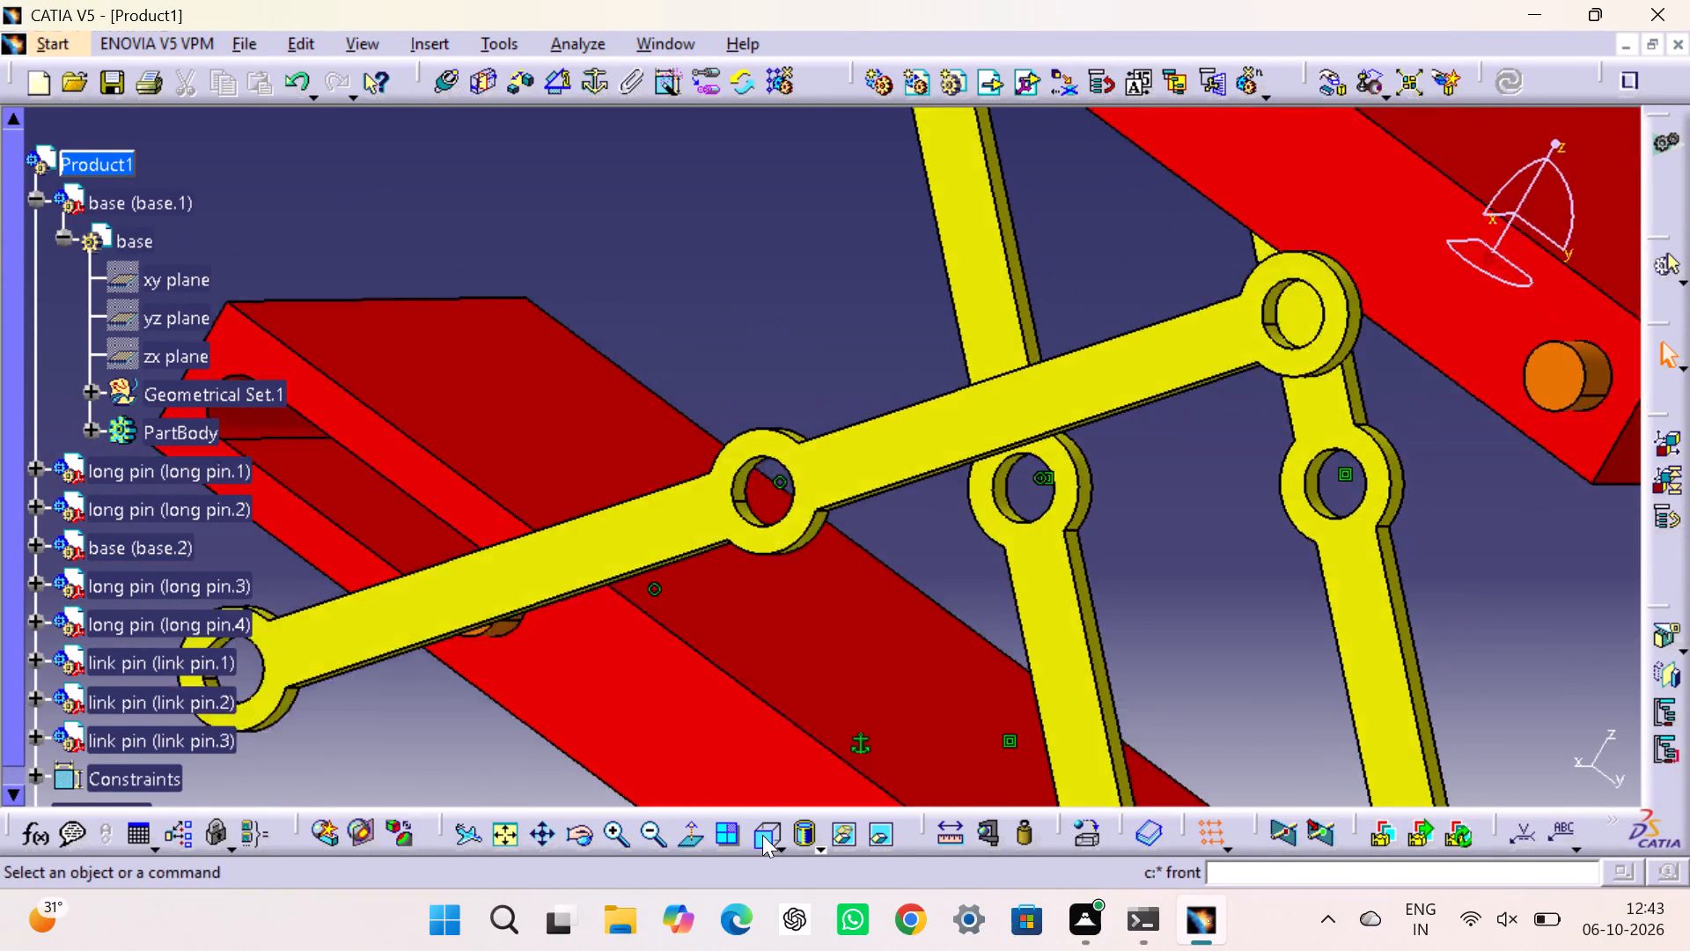
{"action": "middle_click_drag", "start_coordinate": [738, 510], "coordinate": [701, 394]}
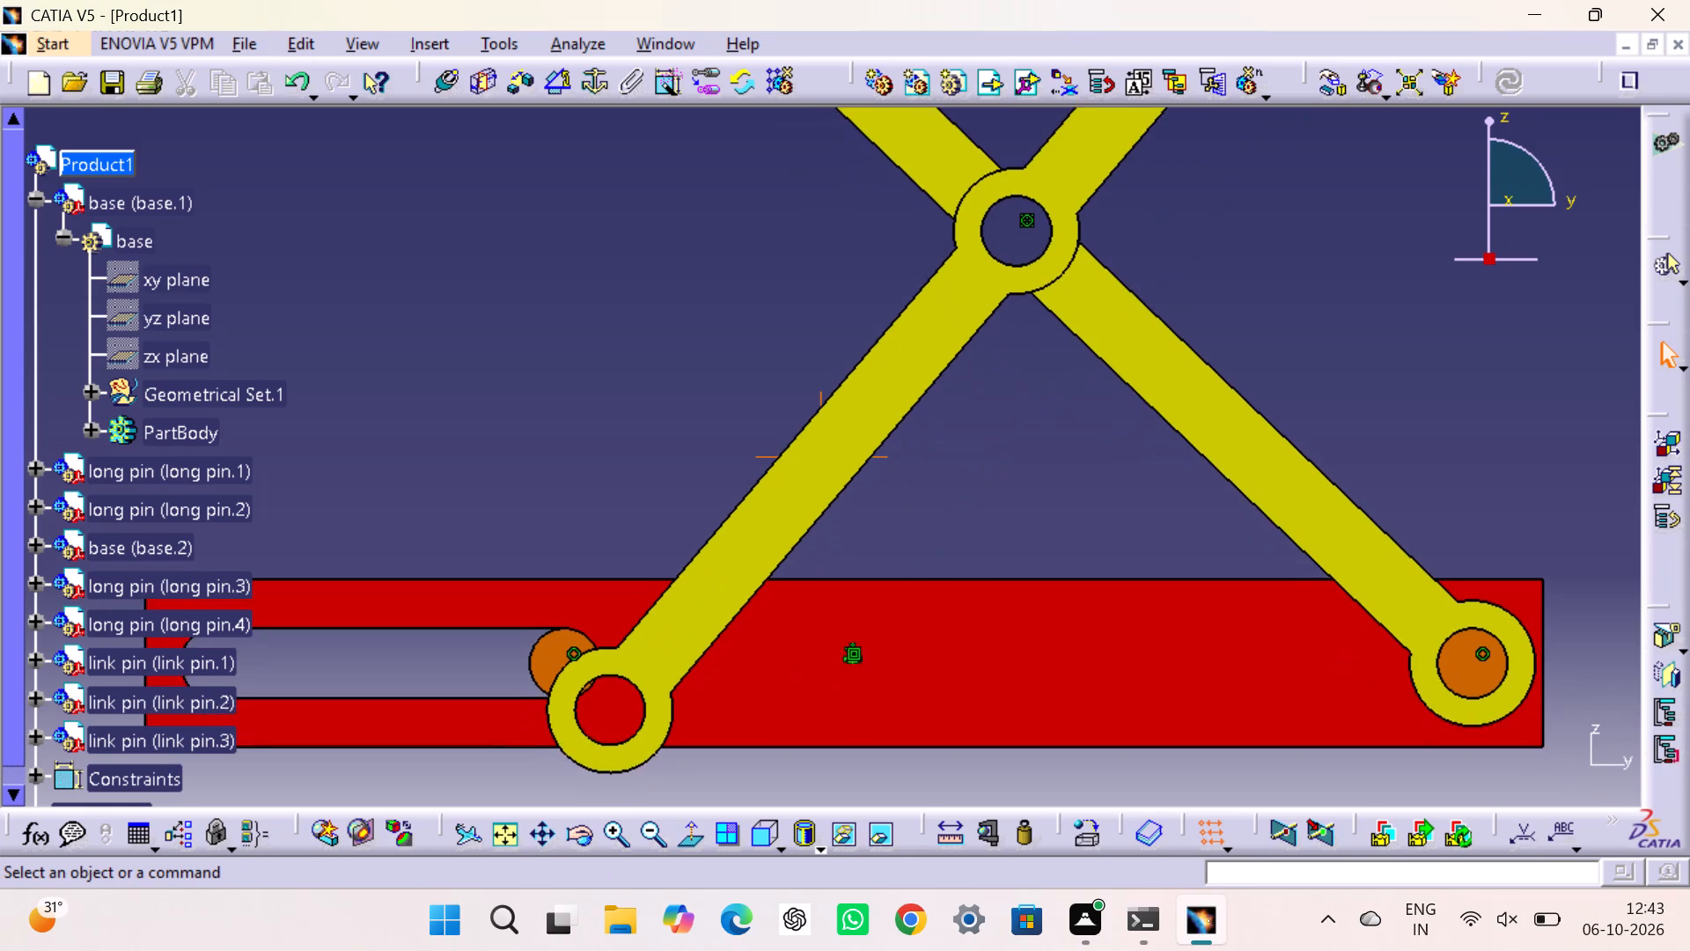
{"action": "middle_click_drag", "start_coordinate": [701, 394], "coordinate": [709, 299]}
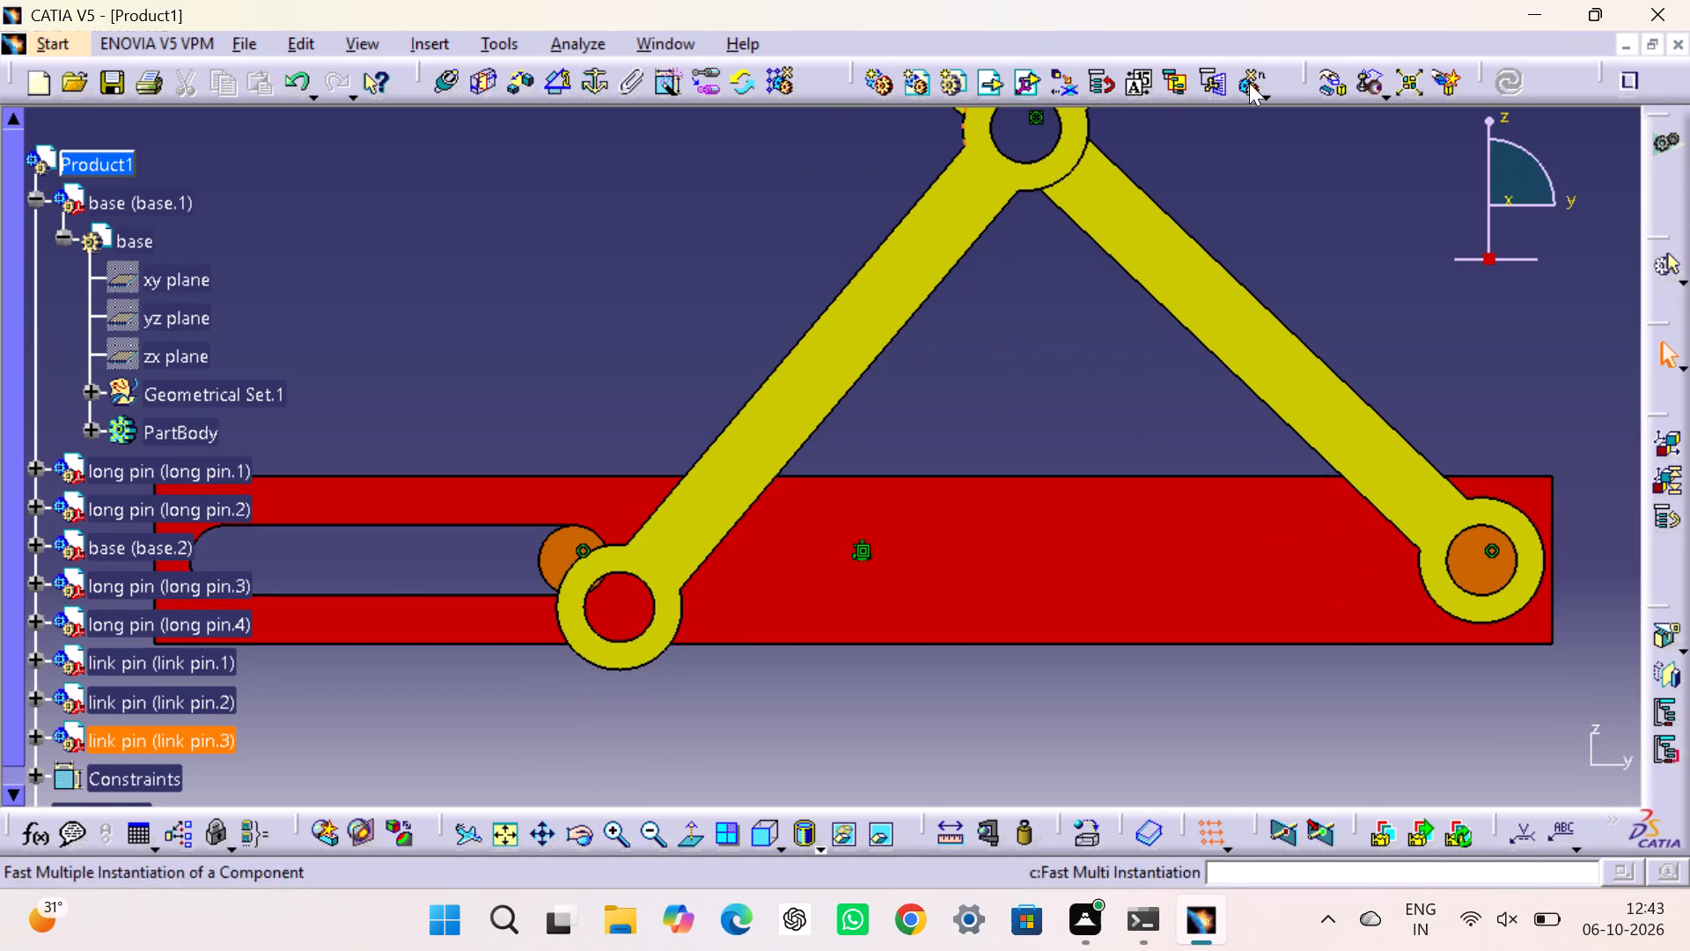
{"action": "left_click", "coordinate": [1329, 83]}
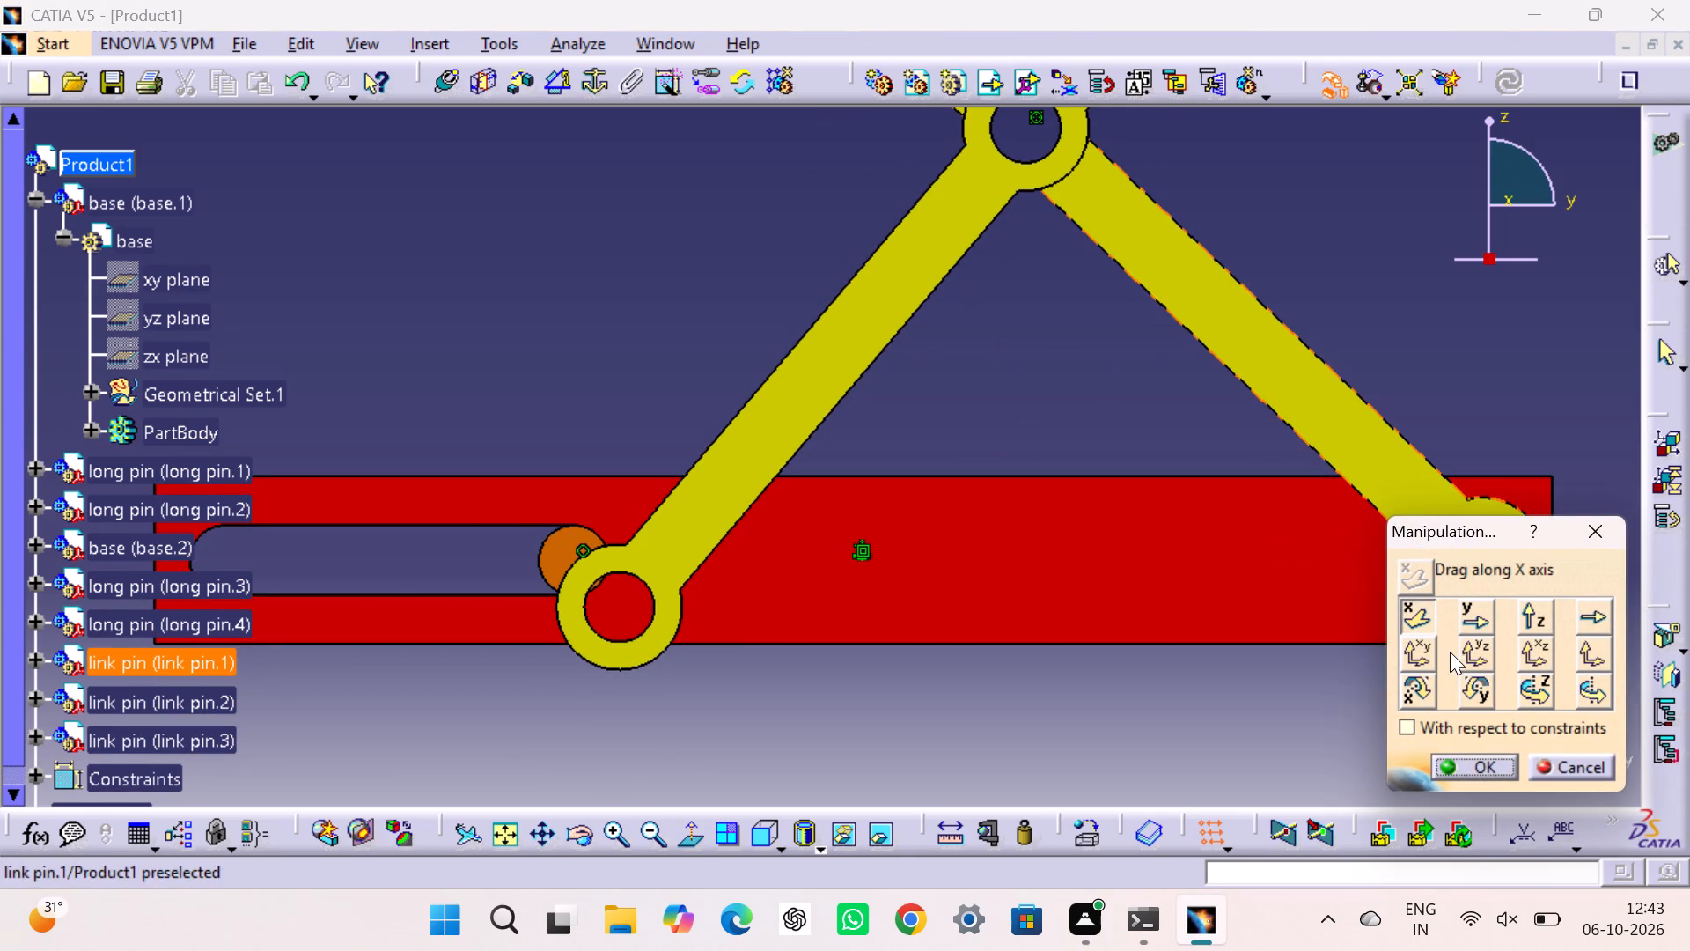
{"action": "left_click", "coordinate": [1428, 690]}
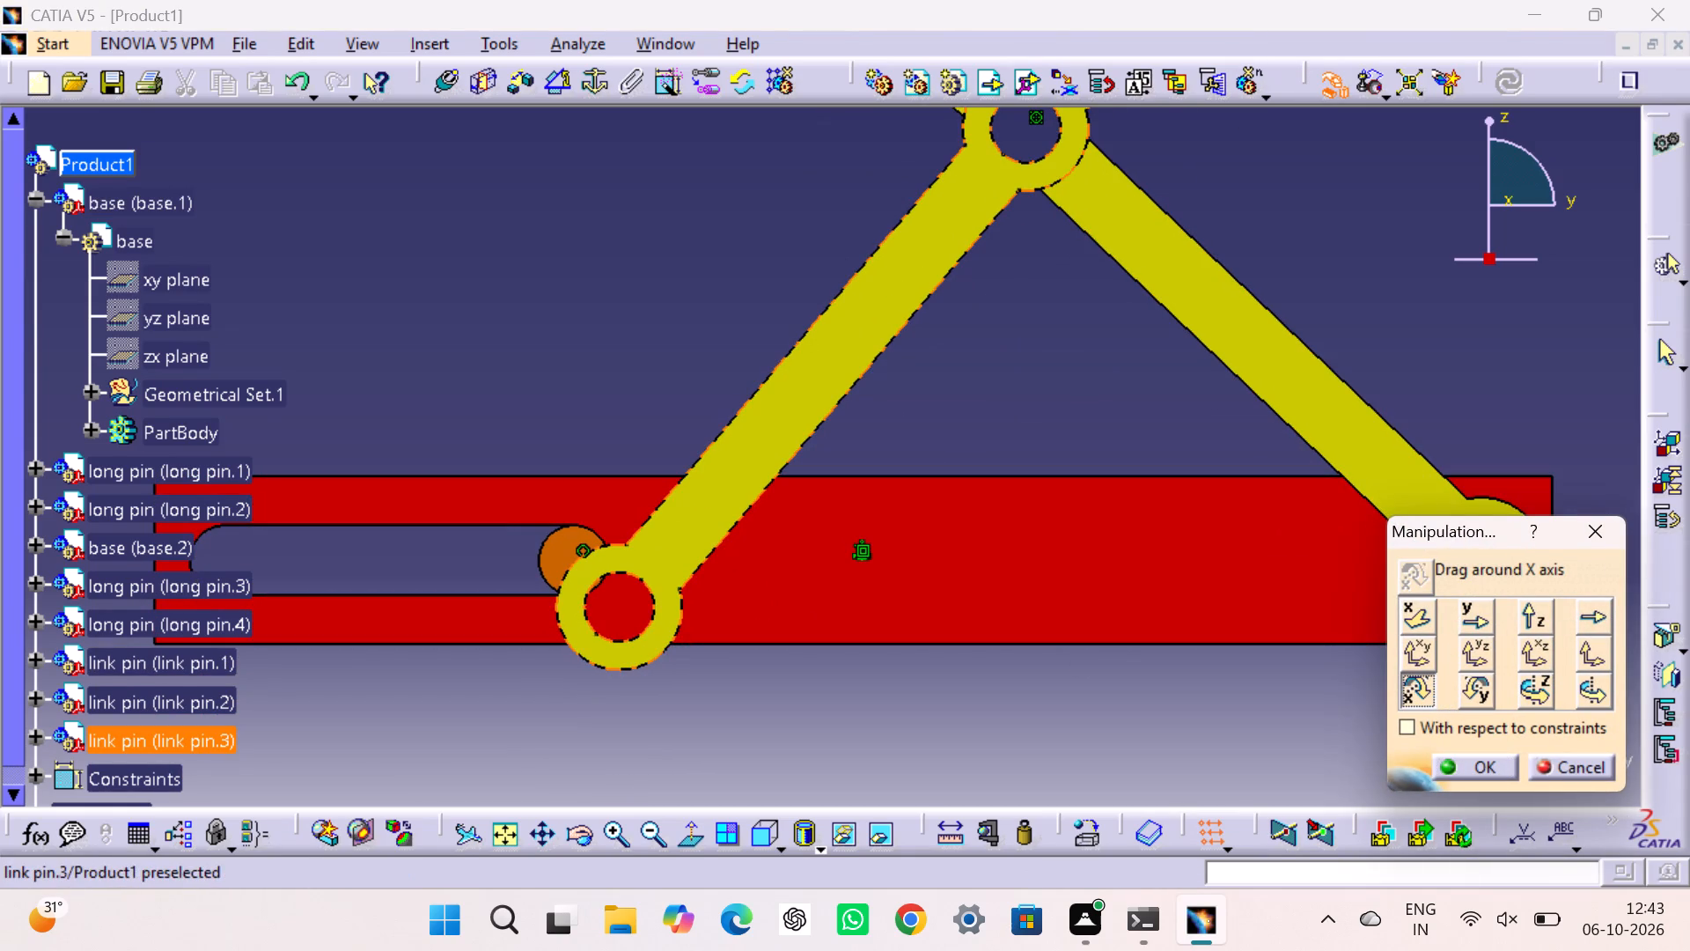
{"action": "left_click_drag", "start_coordinate": [660, 639], "coordinate": [602, 623]}
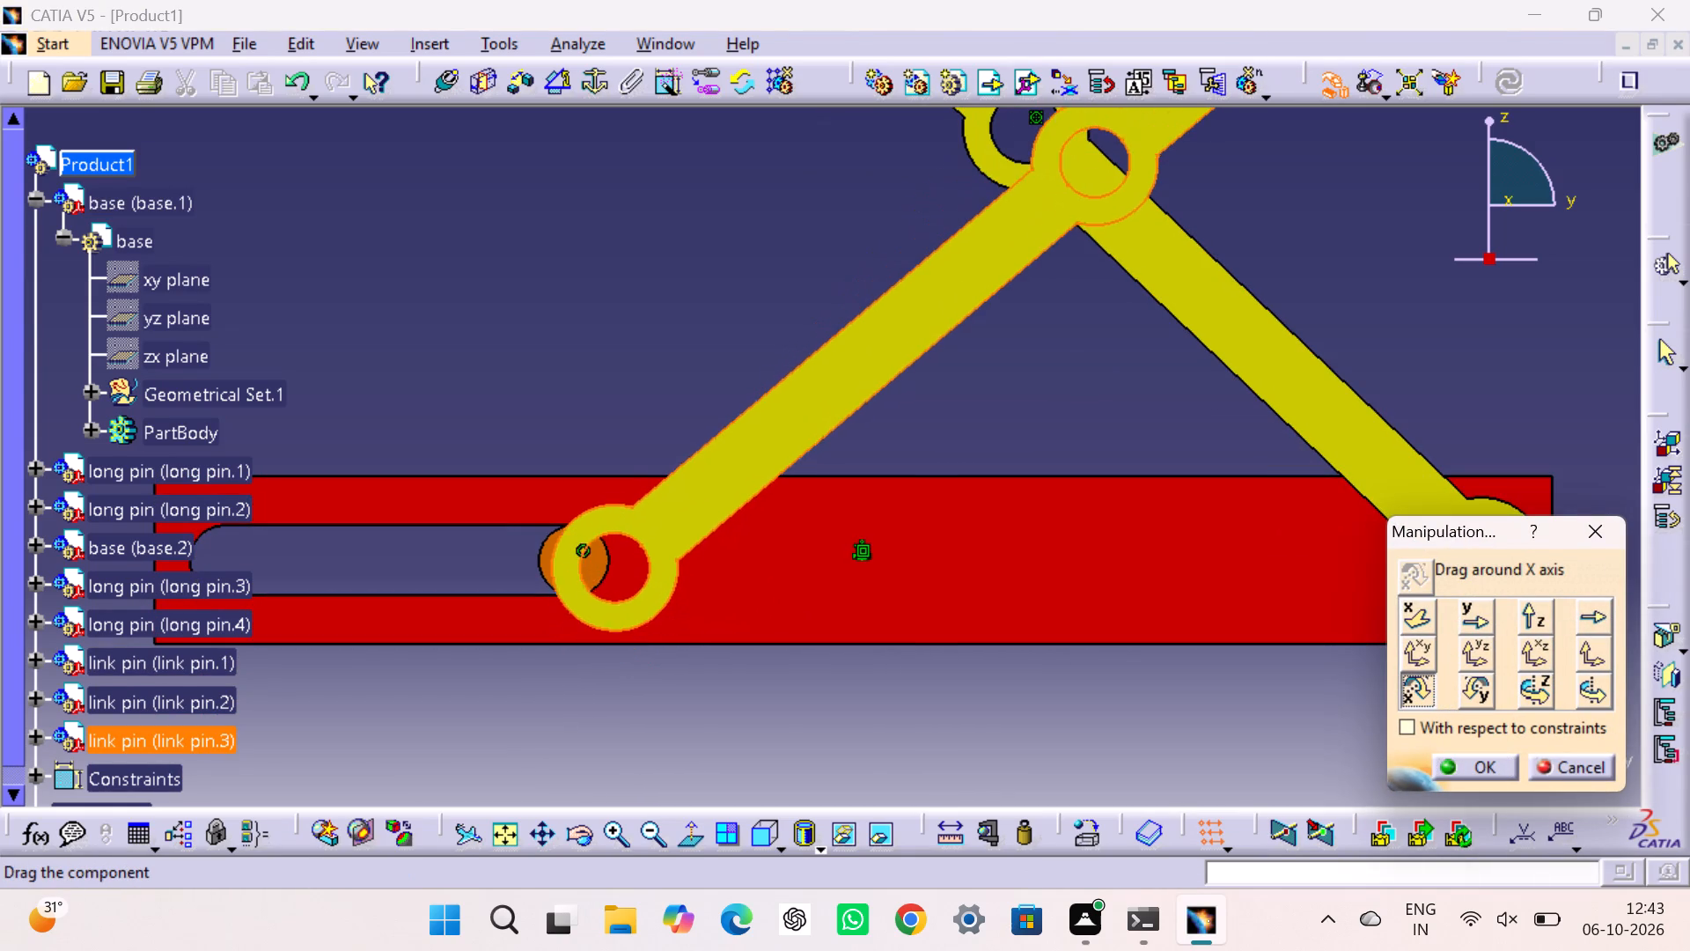
{"action": "left_click_drag", "start_coordinate": [602, 623], "coordinate": [624, 628]}
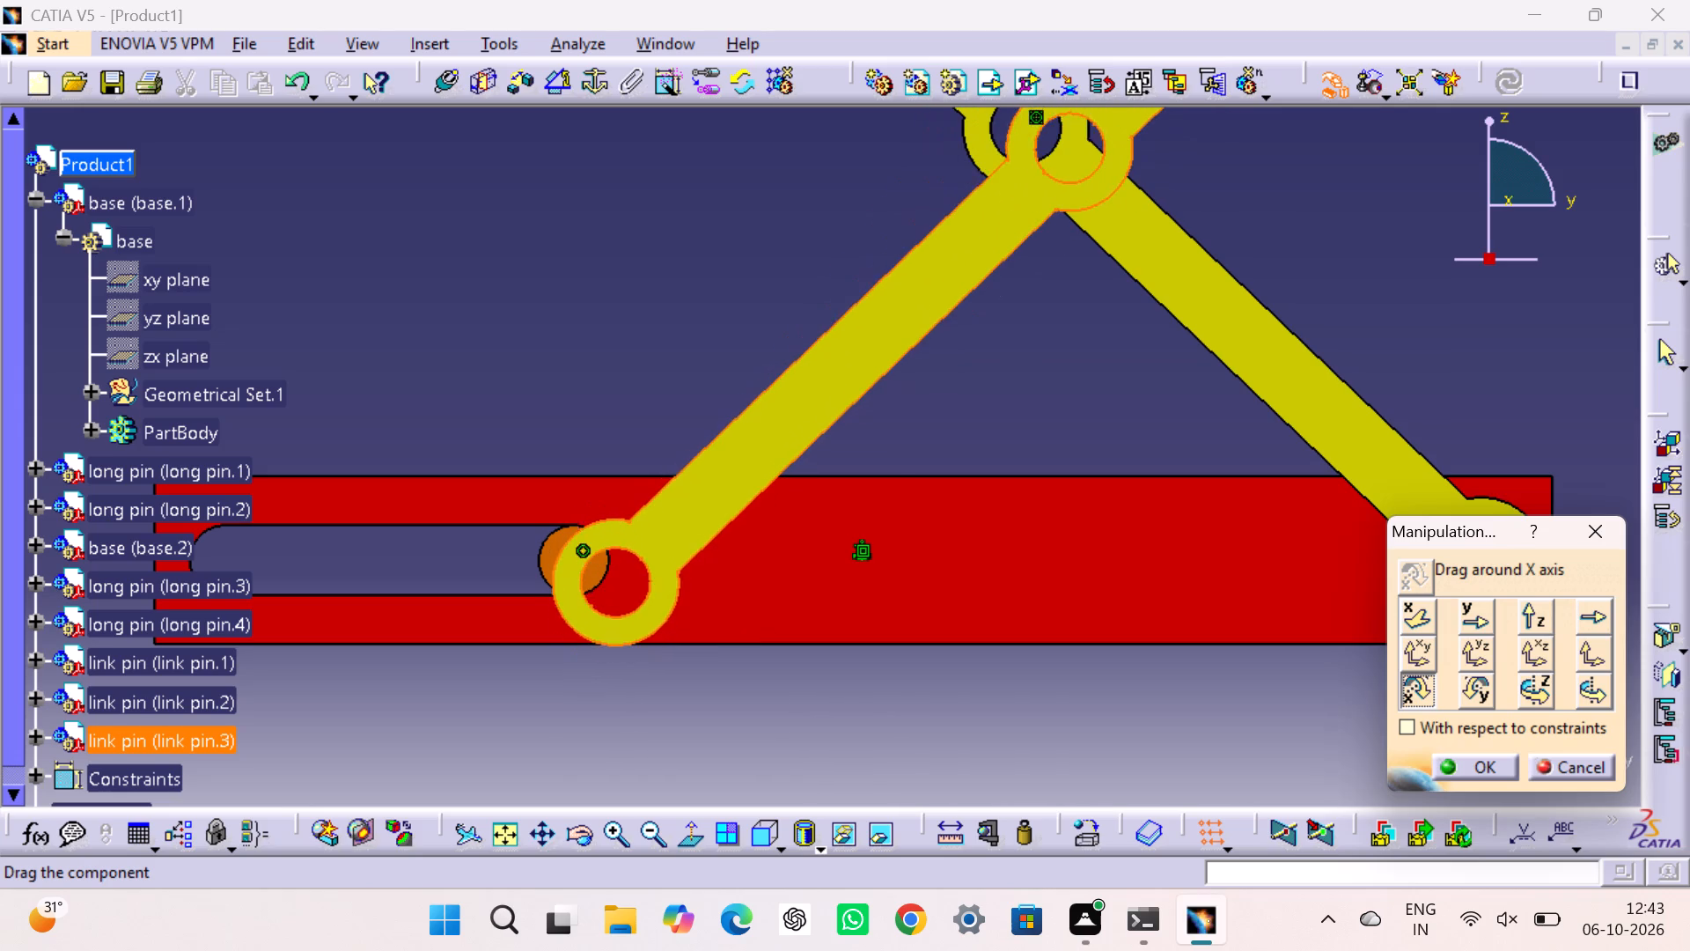
{"action": "left_click_drag", "start_coordinate": [624, 628], "coordinate": [588, 604]}
{"action": "left_click", "coordinate": [1493, 70]}
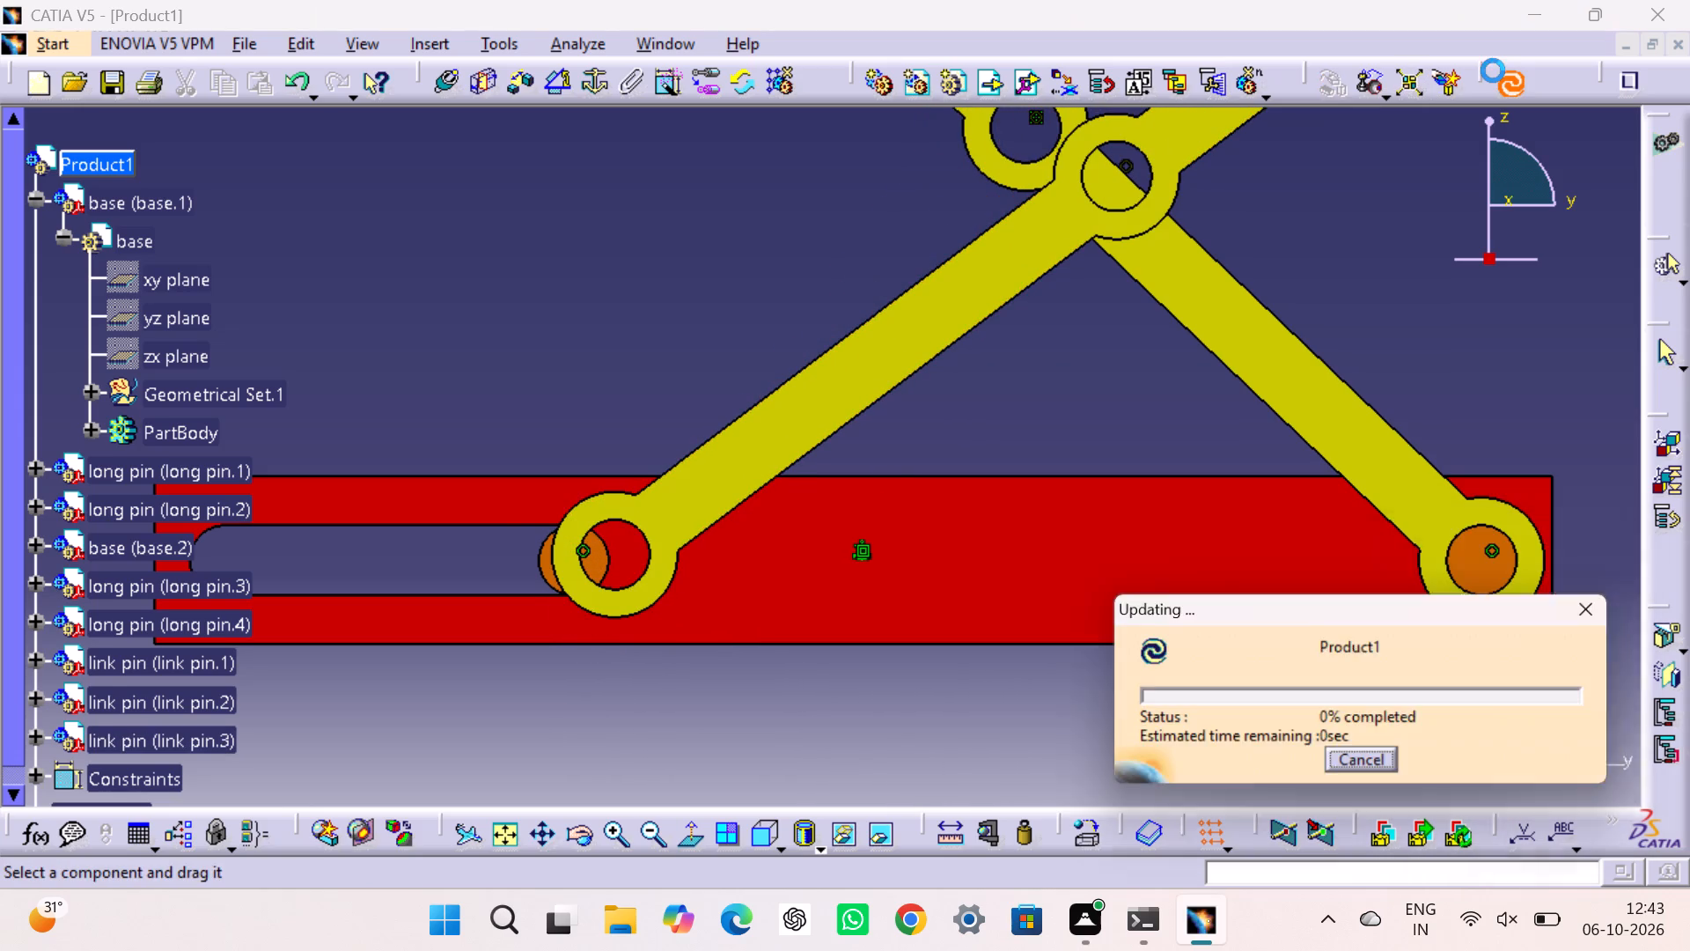
Refine link pin.3's rotation about X, updating after each adjustment, until its lower hole overlaps the slot's long pin, and finish the manipulation.
{"action": "middle_click_drag", "start_coordinate": [1055, 381], "coordinate": [1093, 266]}
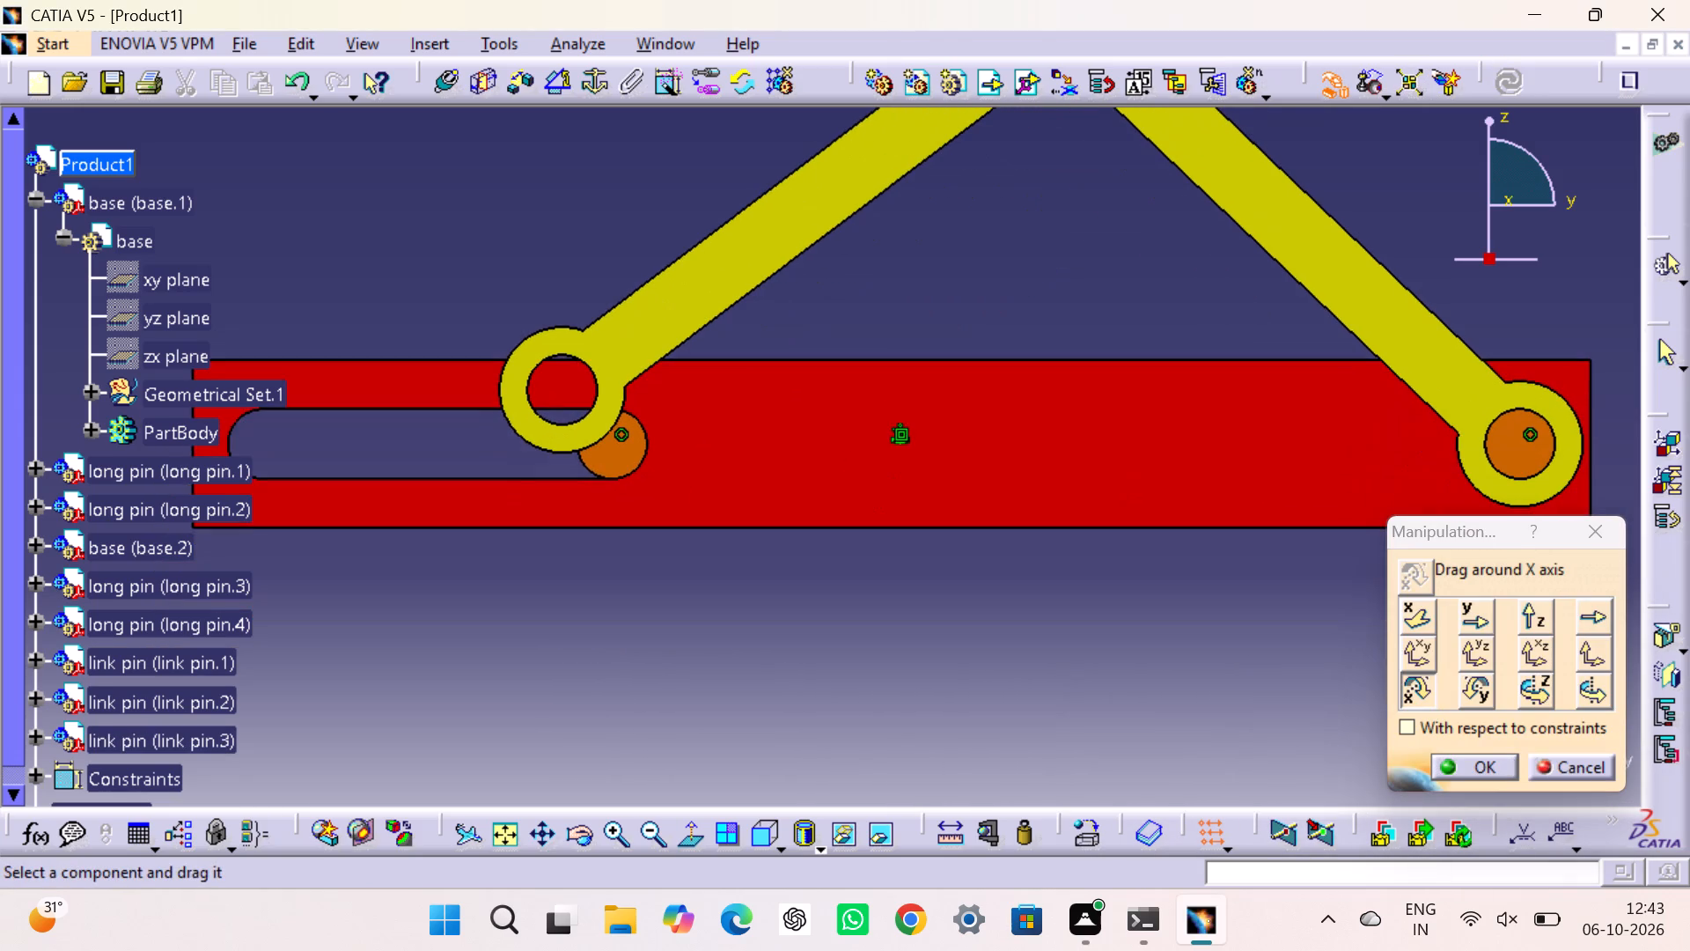
{"action": "left_click_drag", "start_coordinate": [577, 432], "coordinate": [599, 472]}
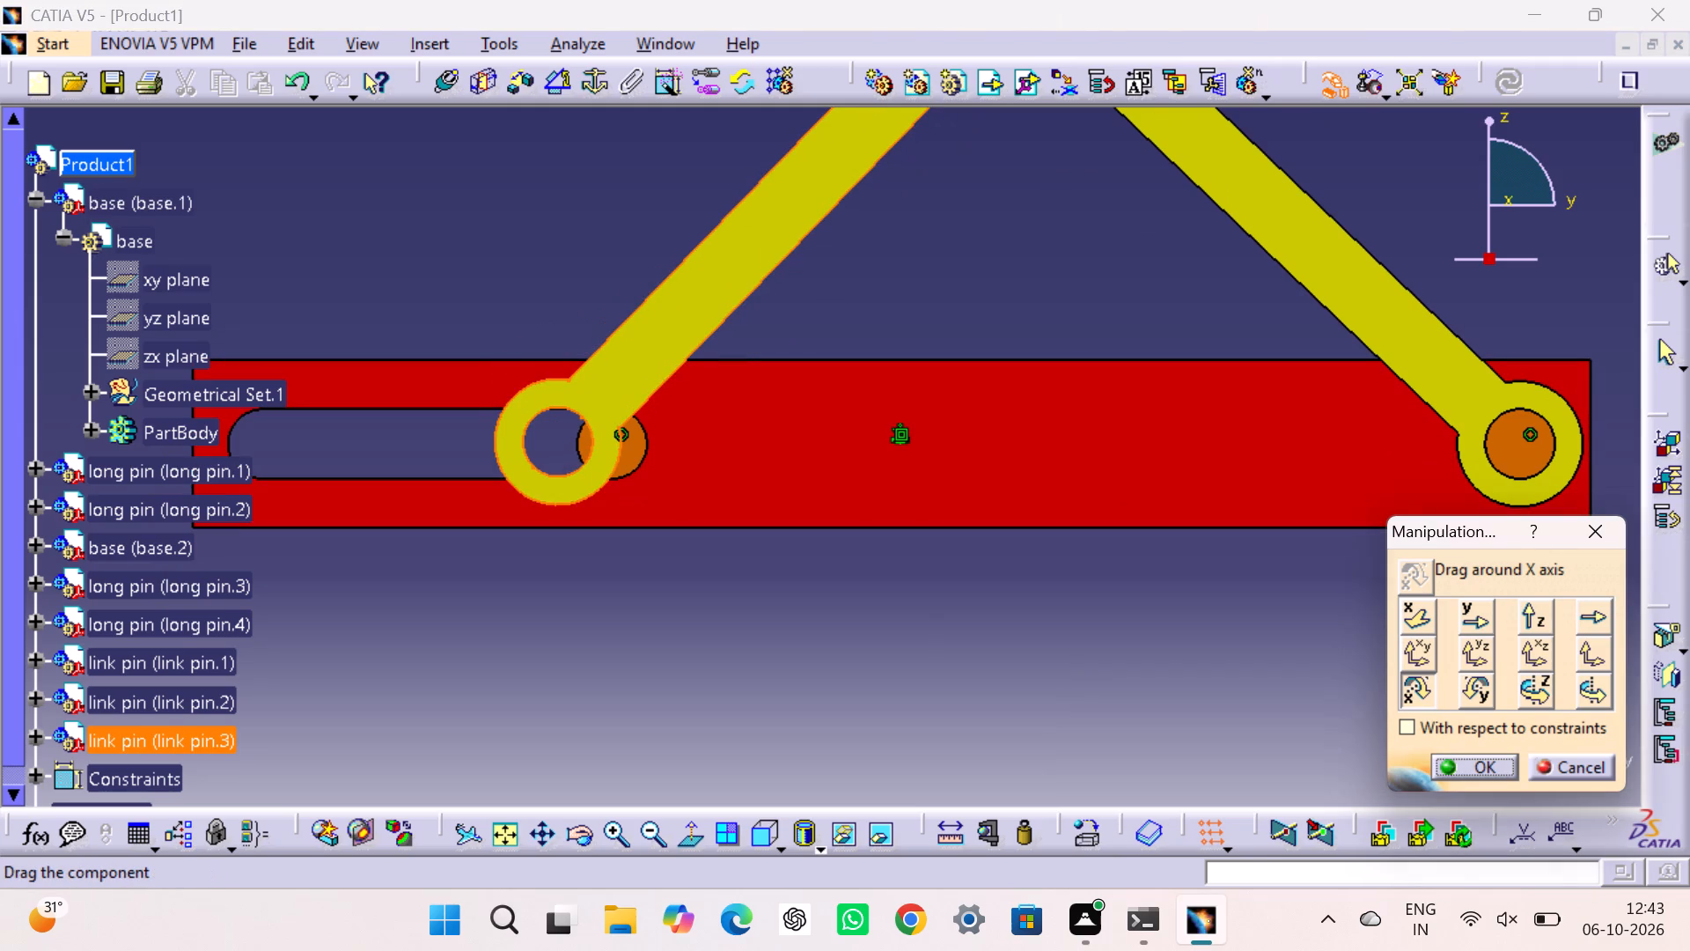
{"action": "left_click_drag", "start_coordinate": [599, 472], "coordinate": [606, 475]}
{"action": "left_click", "coordinate": [1508, 71]}
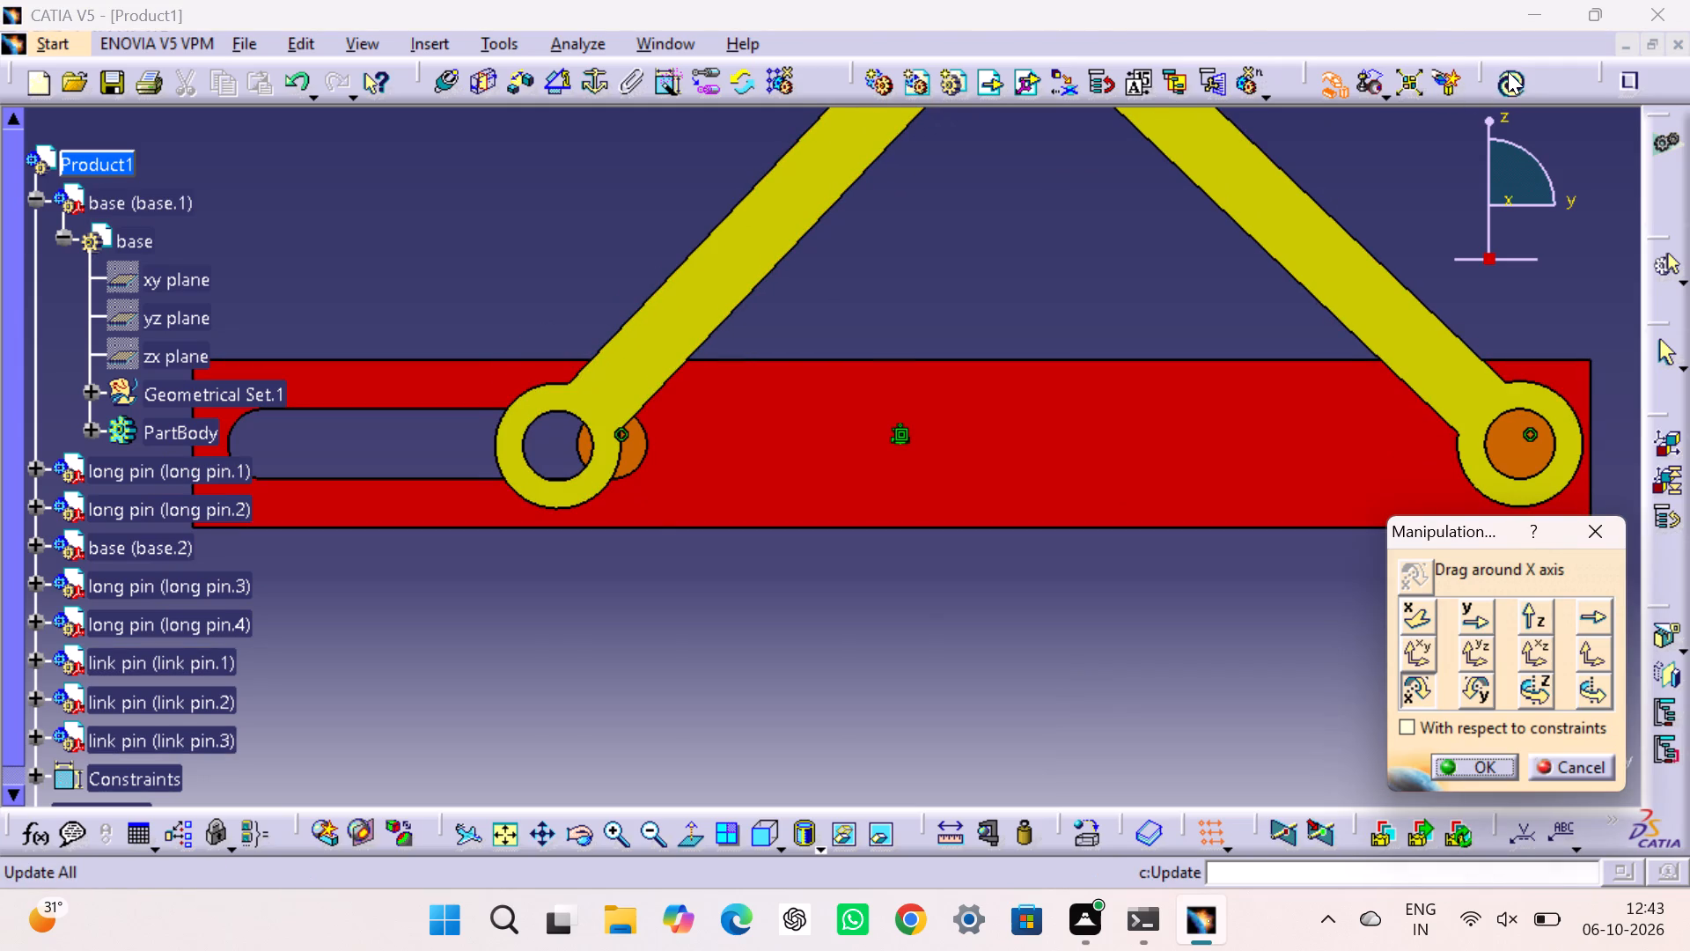
{"action": "left_click_drag", "start_coordinate": [703, 410], "coordinate": [706, 404]}
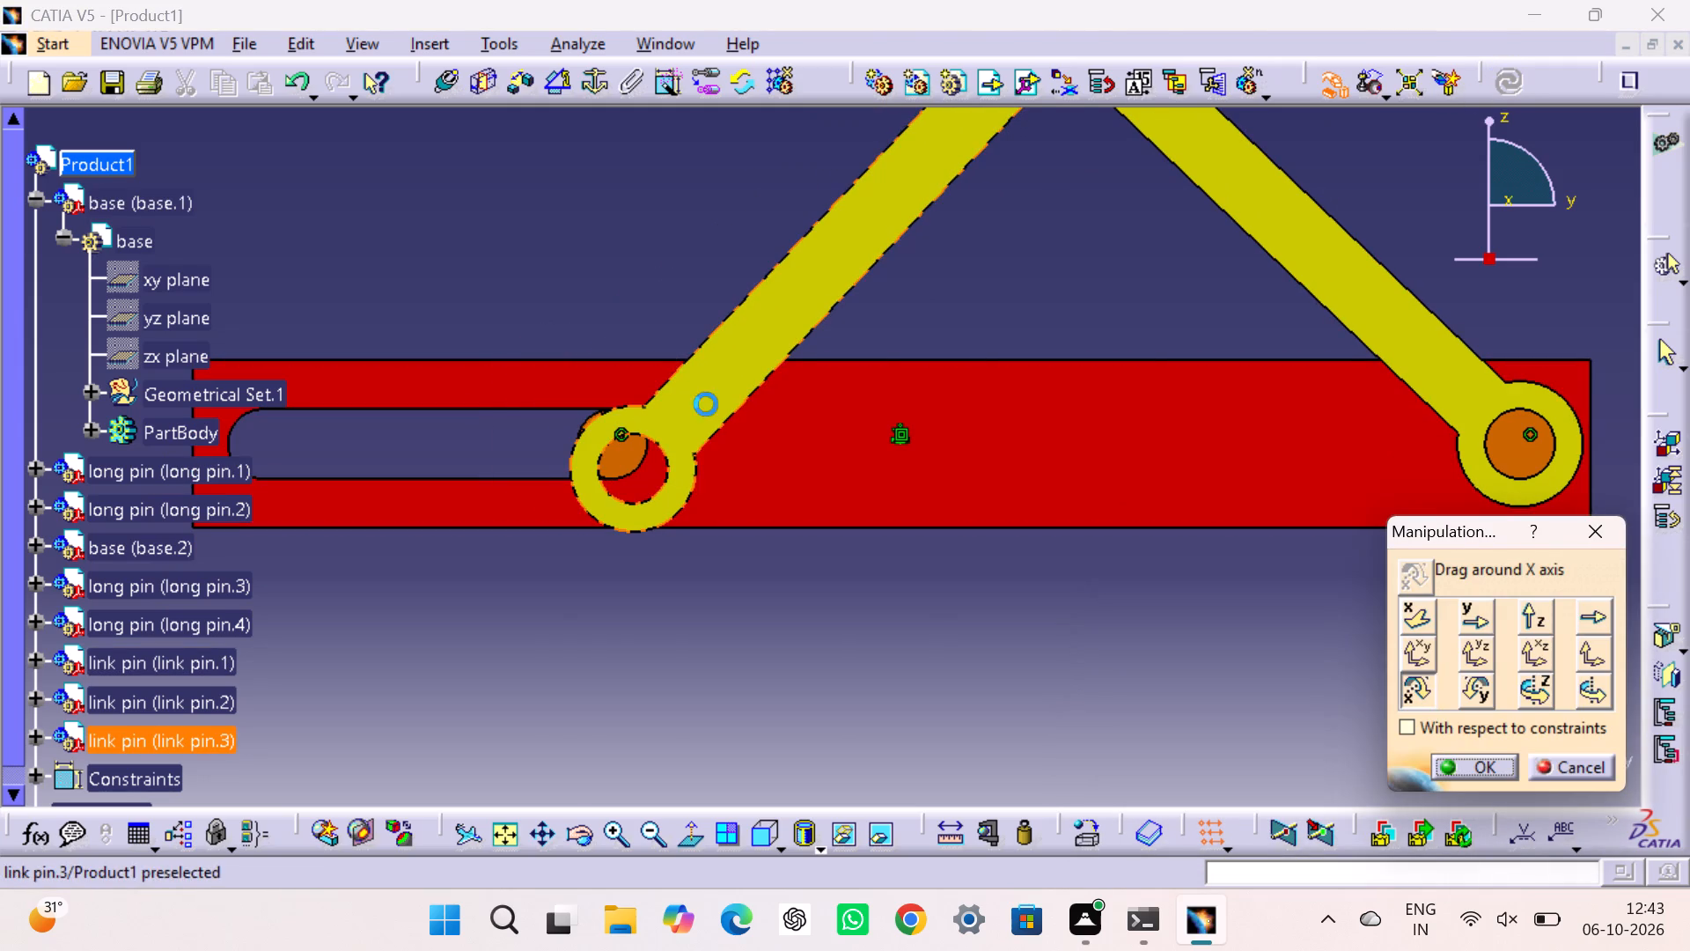
{"action": "left_click_drag", "start_coordinate": [706, 404], "coordinate": [711, 392]}
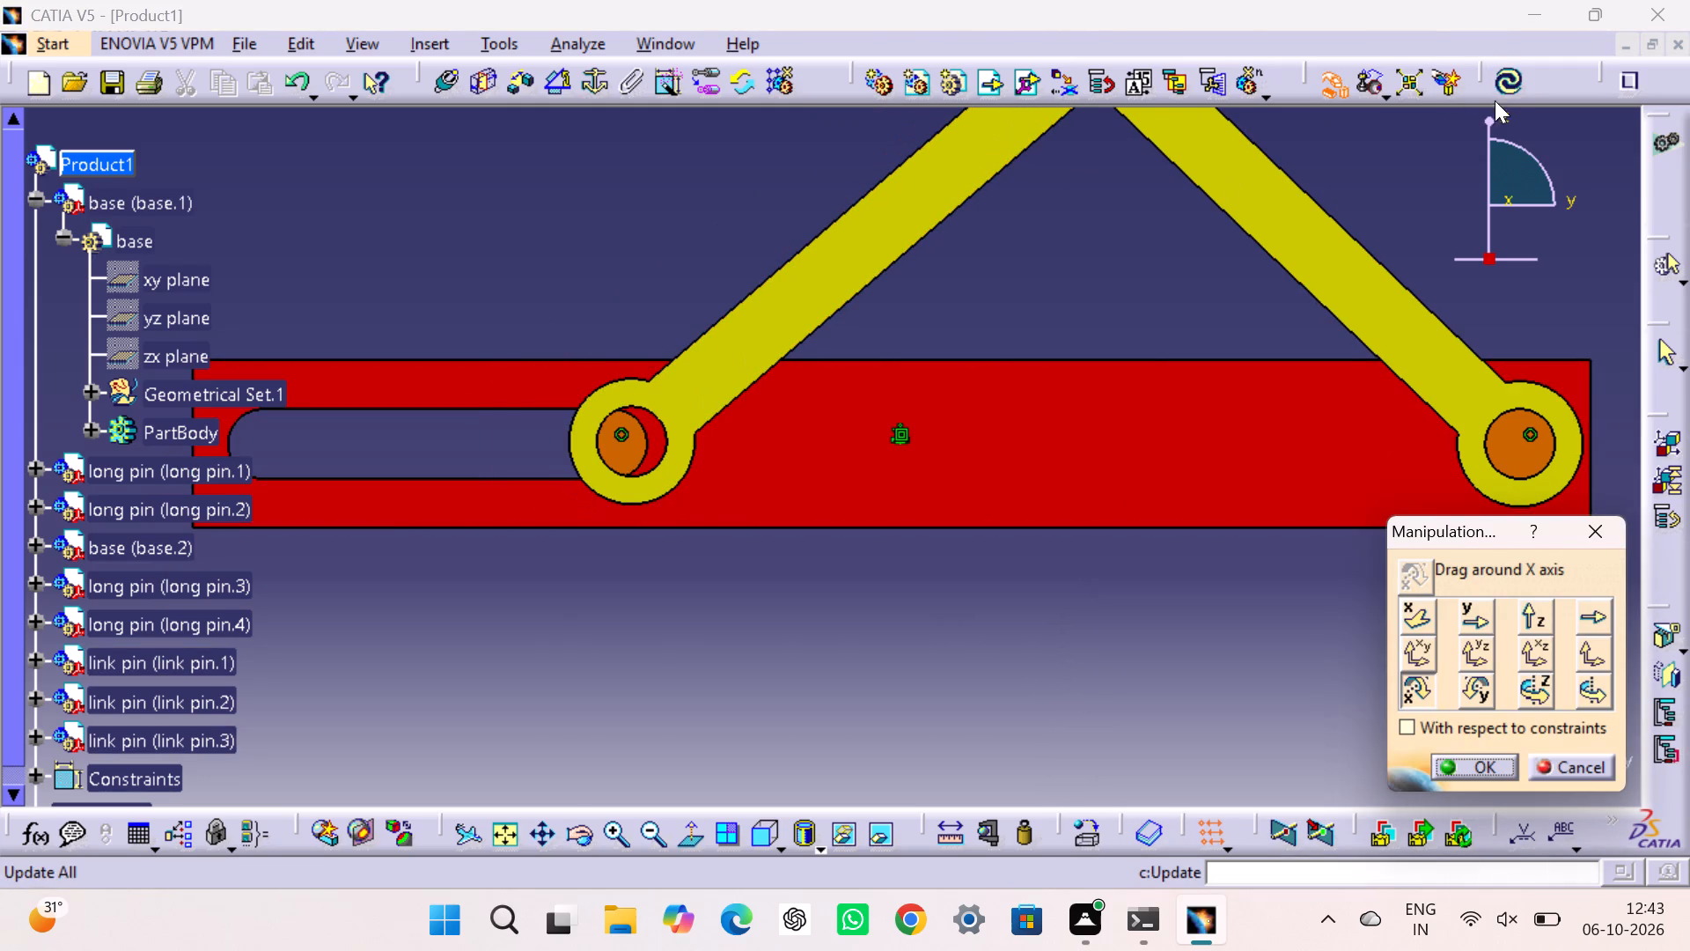
{"action": "left_click", "coordinate": [1503, 81]}
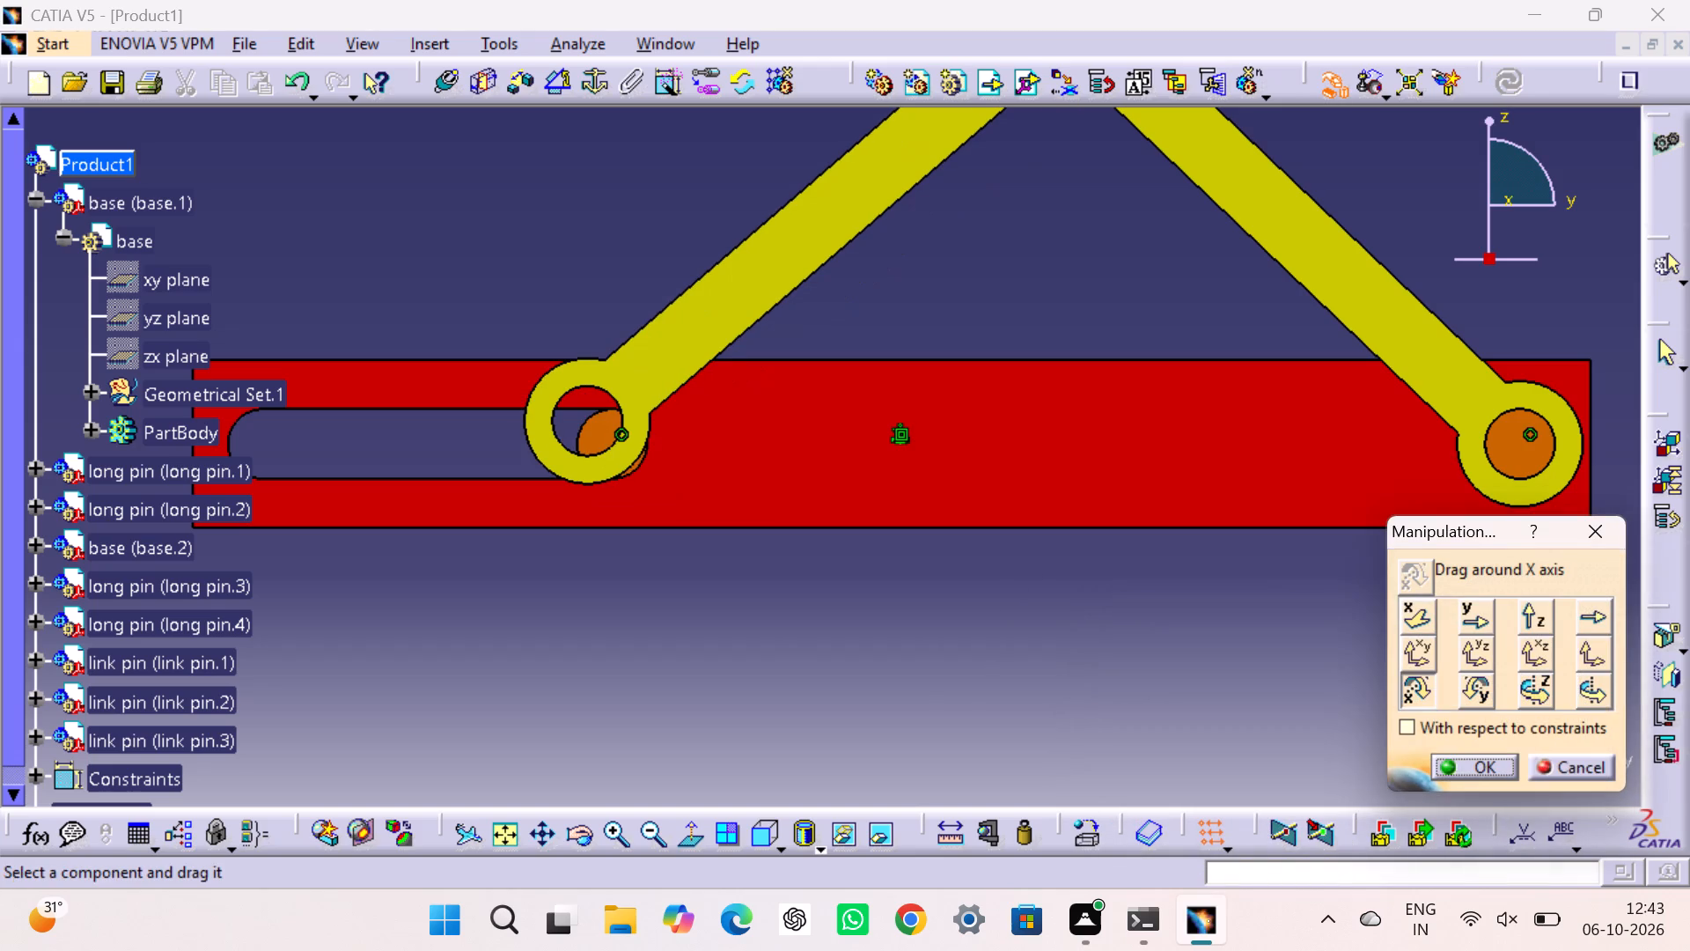
{"action": "left_click_drag", "start_coordinate": [718, 338], "coordinate": [725, 365]}
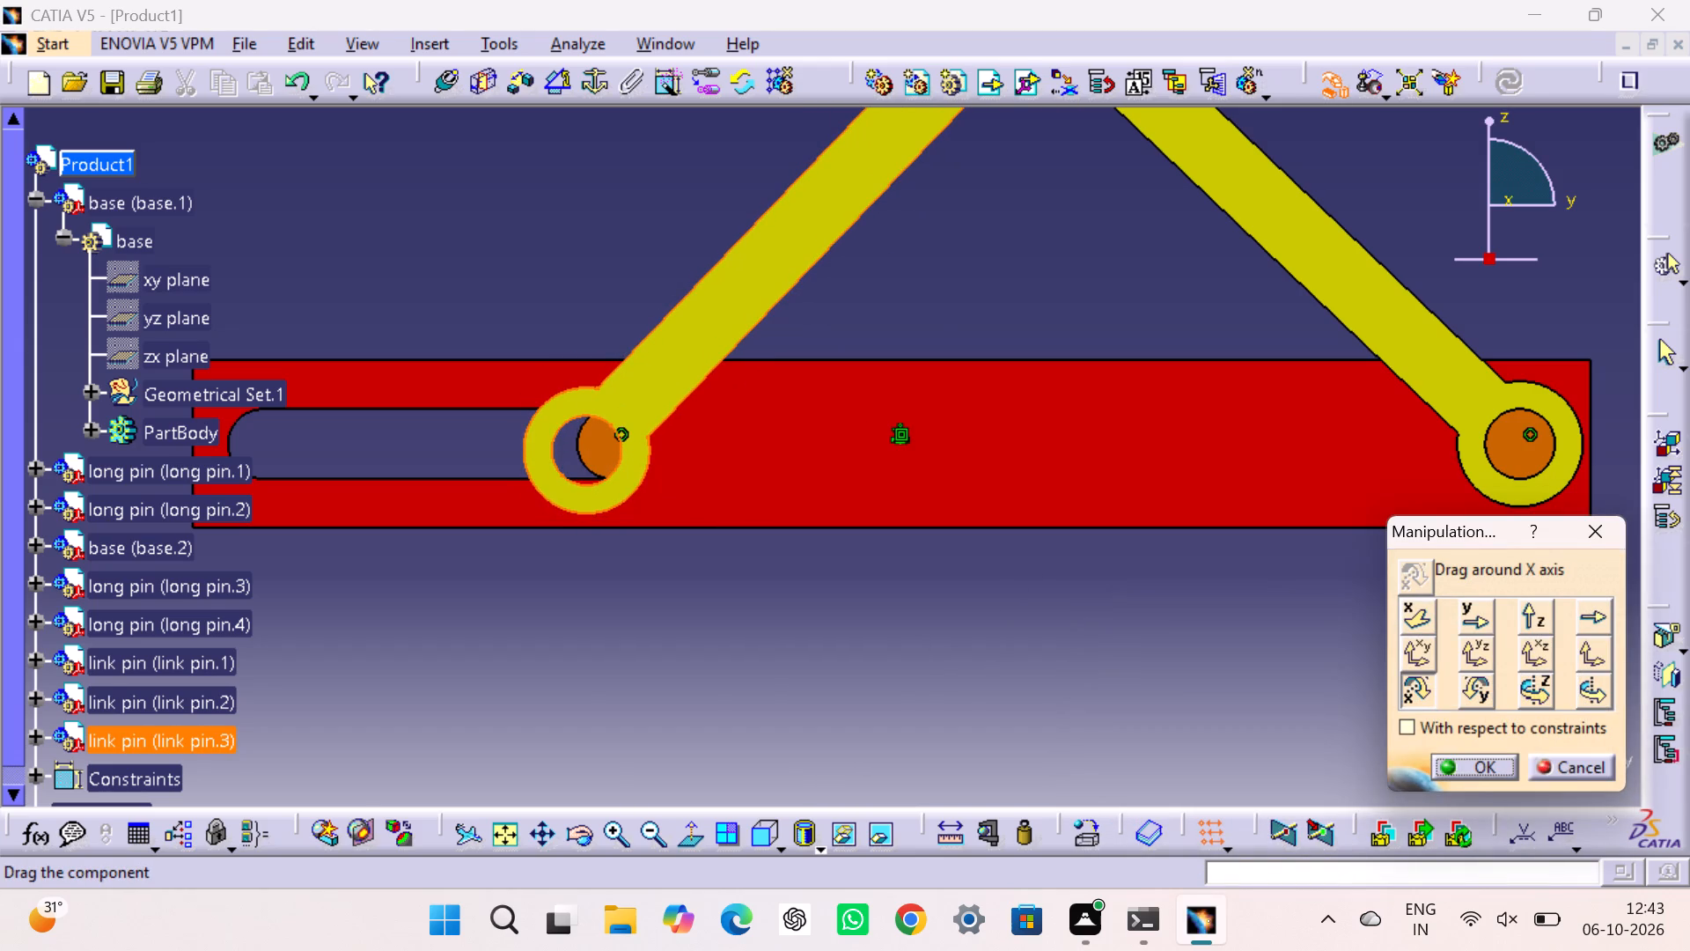
{"action": "left_click", "coordinate": [1517, 85]}
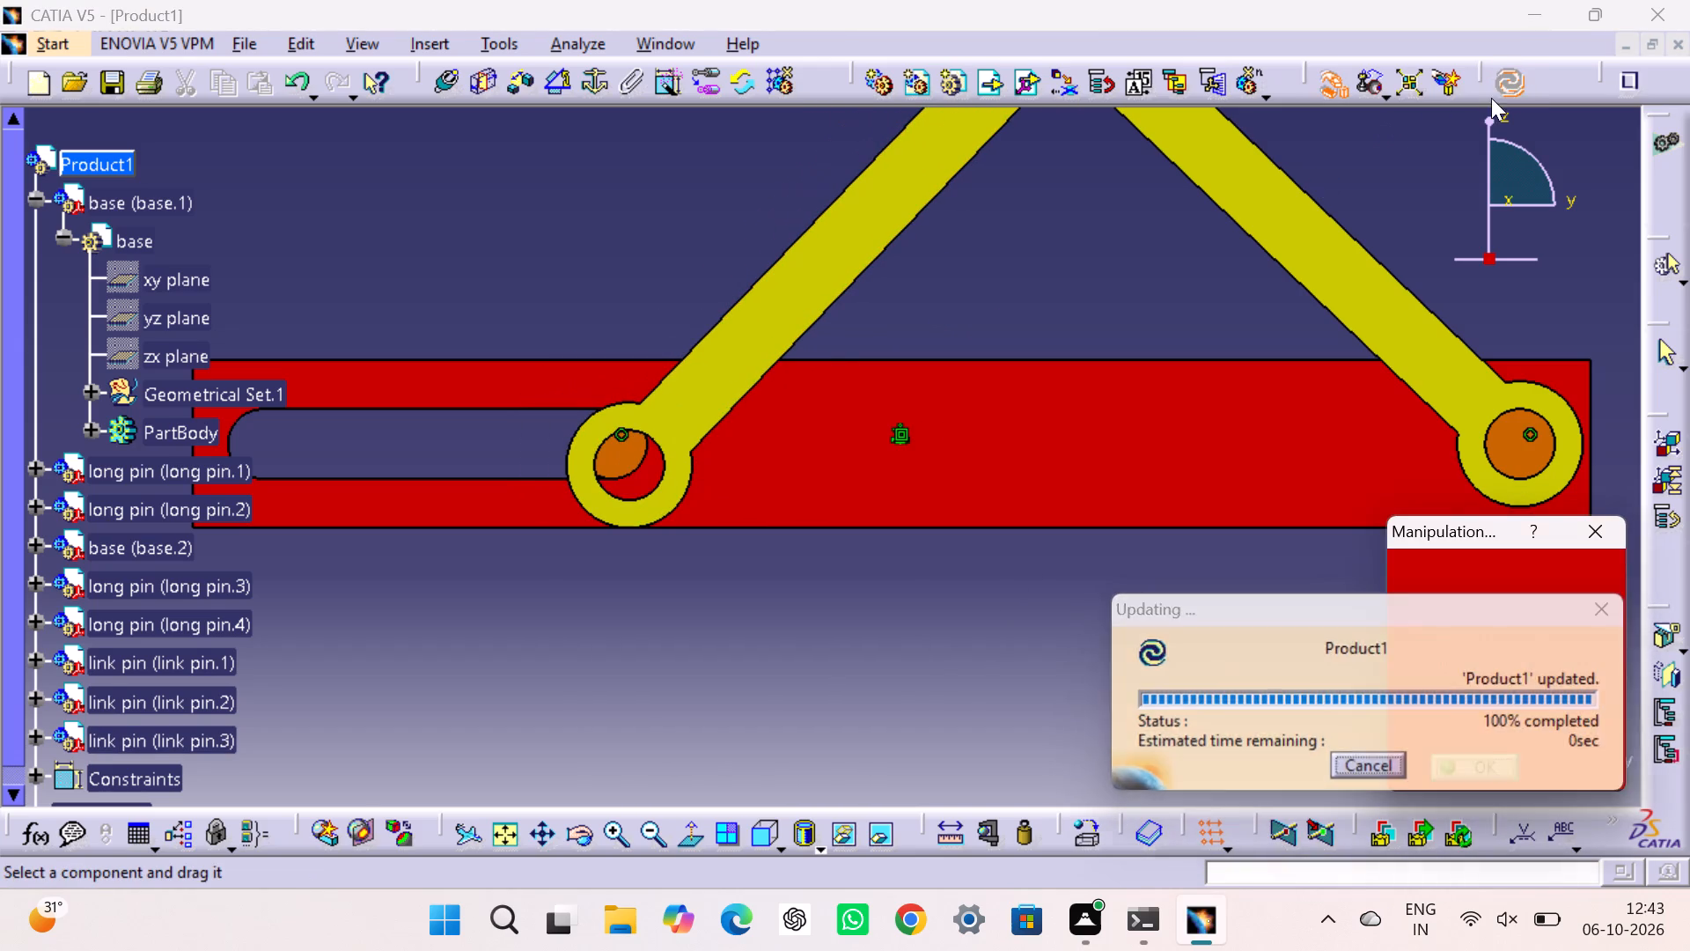
{"action": "left_click", "coordinate": [1126, 273]}
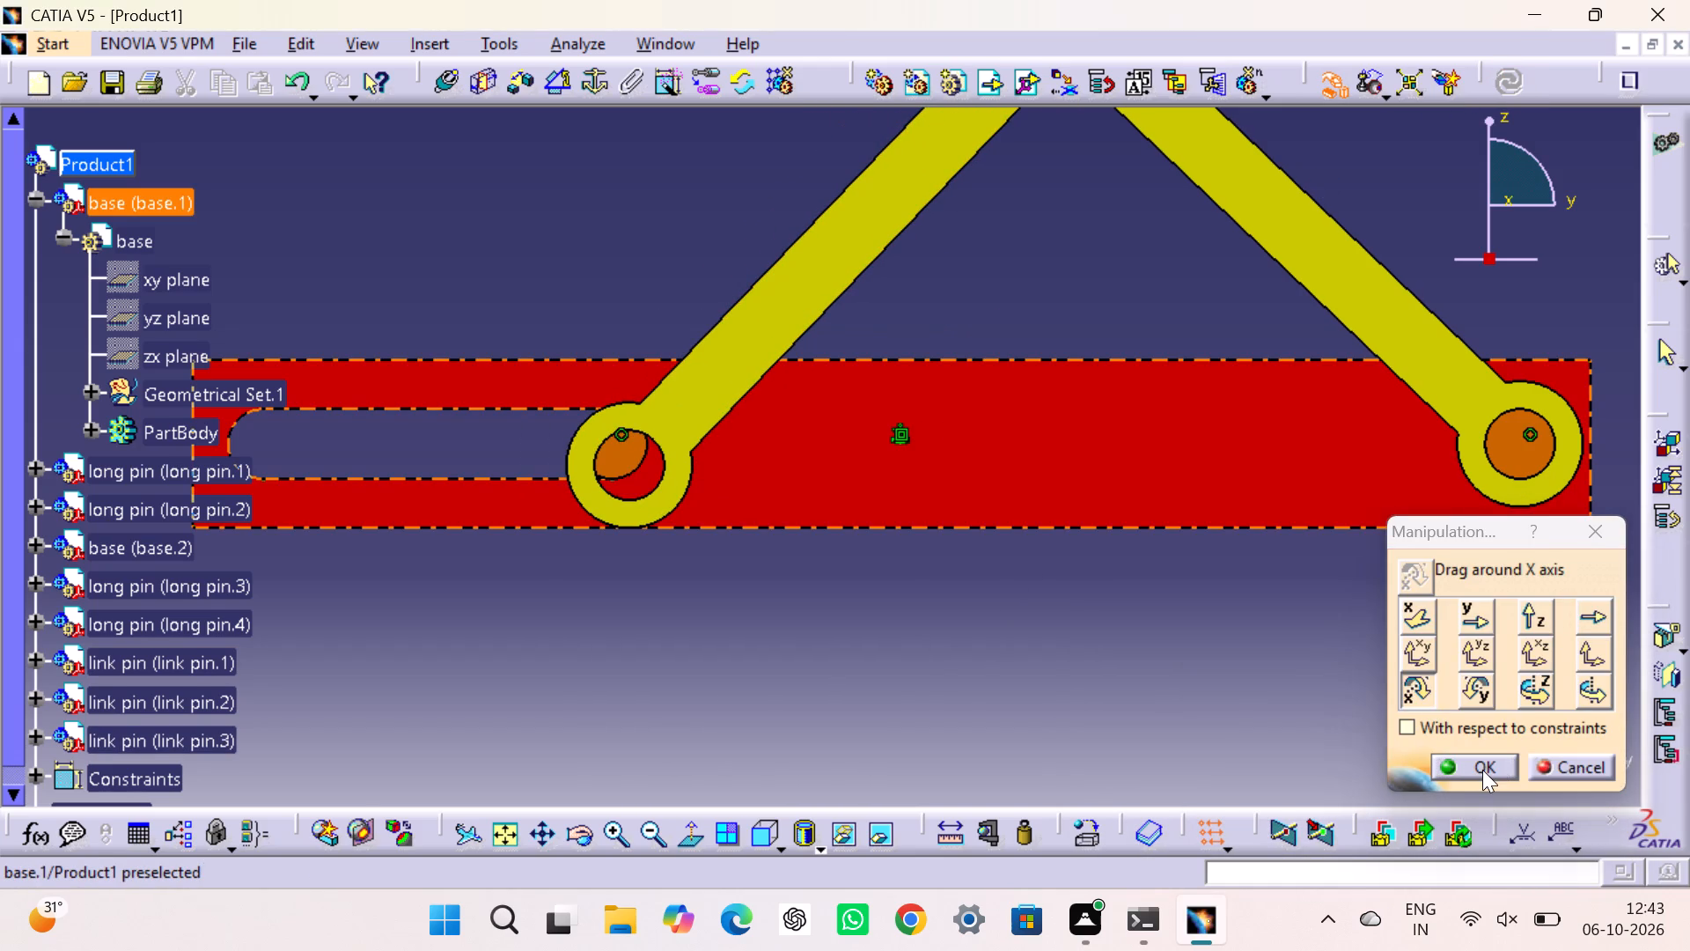
{"action": "left_click", "coordinate": [1482, 770]}
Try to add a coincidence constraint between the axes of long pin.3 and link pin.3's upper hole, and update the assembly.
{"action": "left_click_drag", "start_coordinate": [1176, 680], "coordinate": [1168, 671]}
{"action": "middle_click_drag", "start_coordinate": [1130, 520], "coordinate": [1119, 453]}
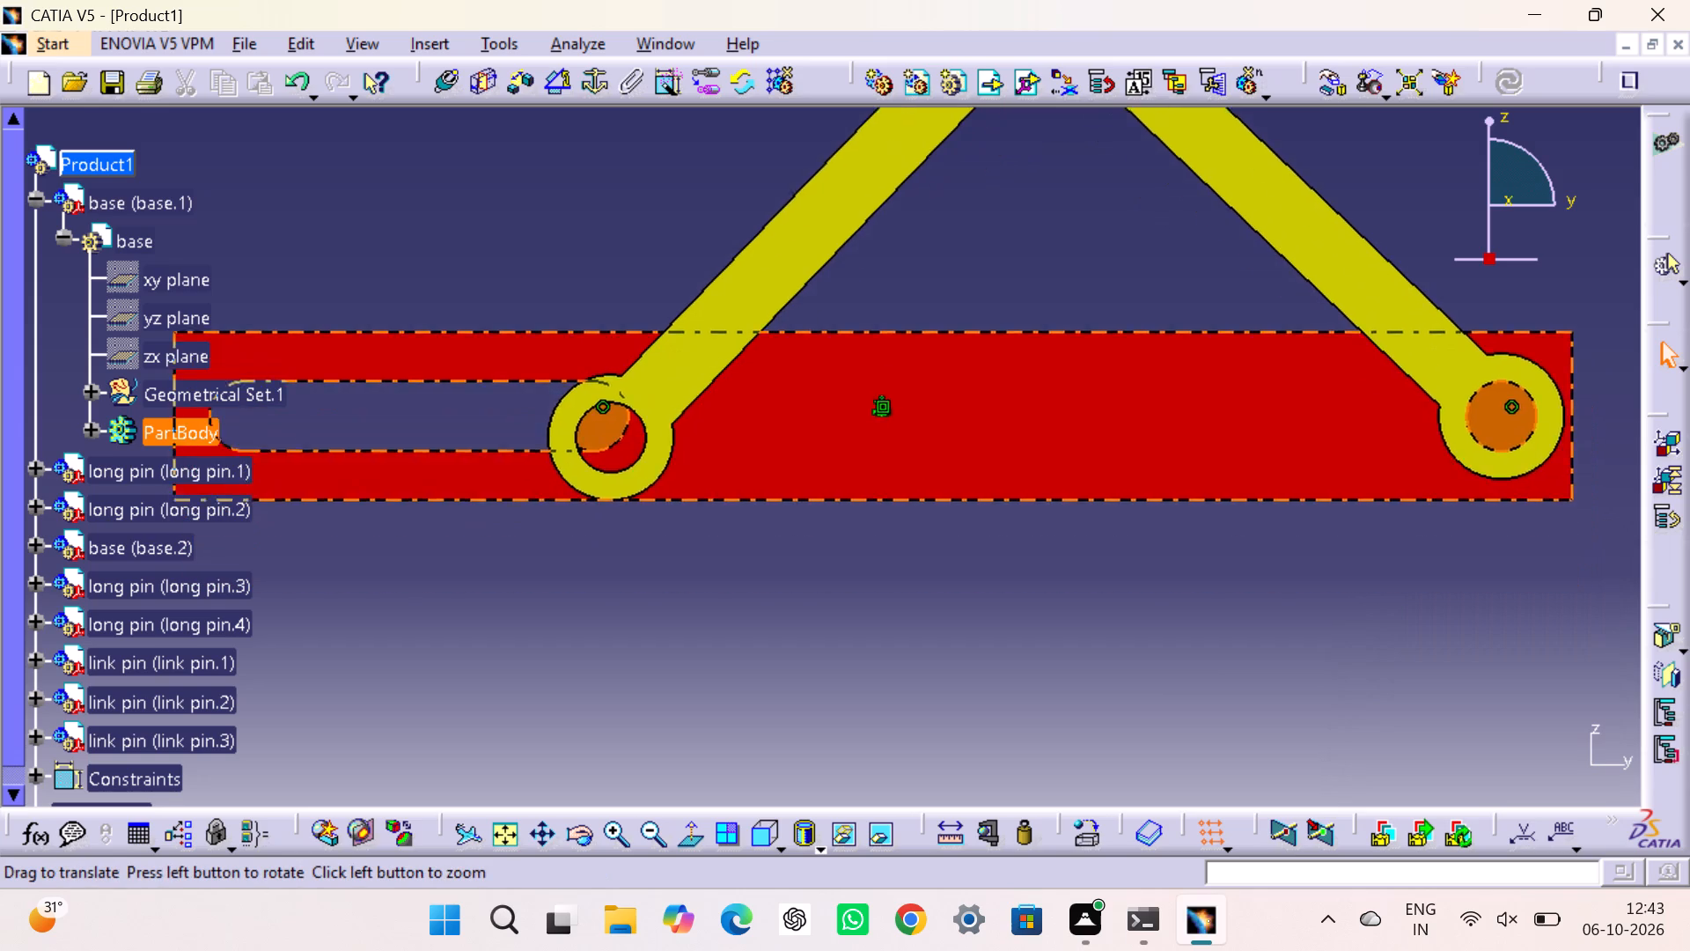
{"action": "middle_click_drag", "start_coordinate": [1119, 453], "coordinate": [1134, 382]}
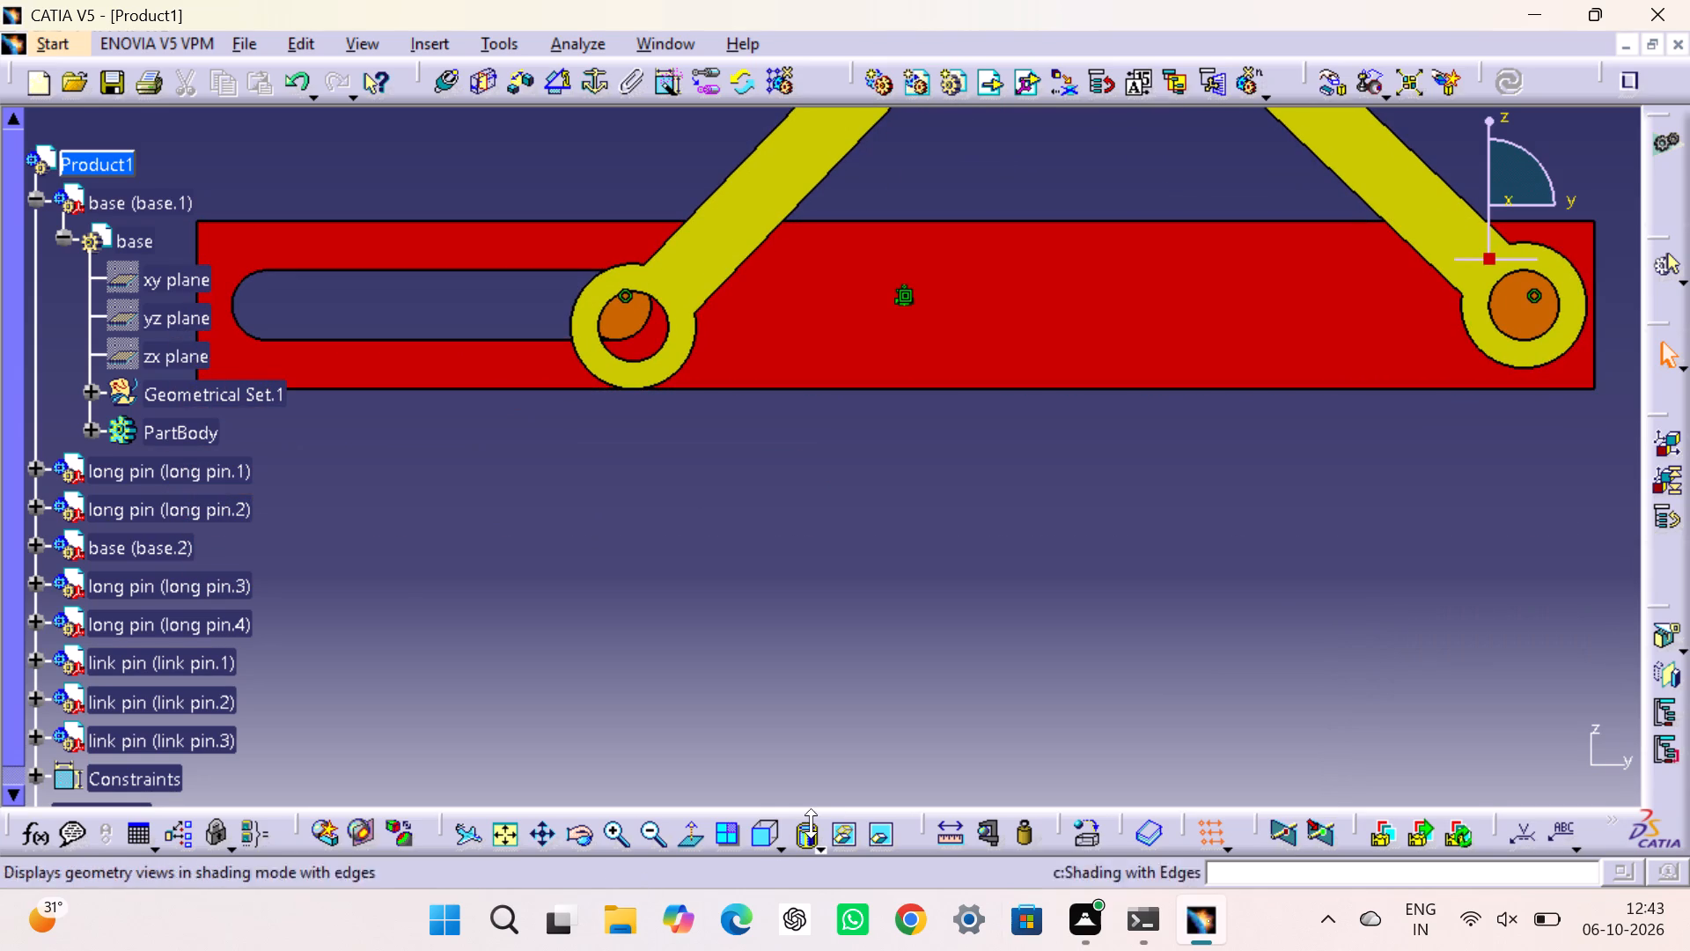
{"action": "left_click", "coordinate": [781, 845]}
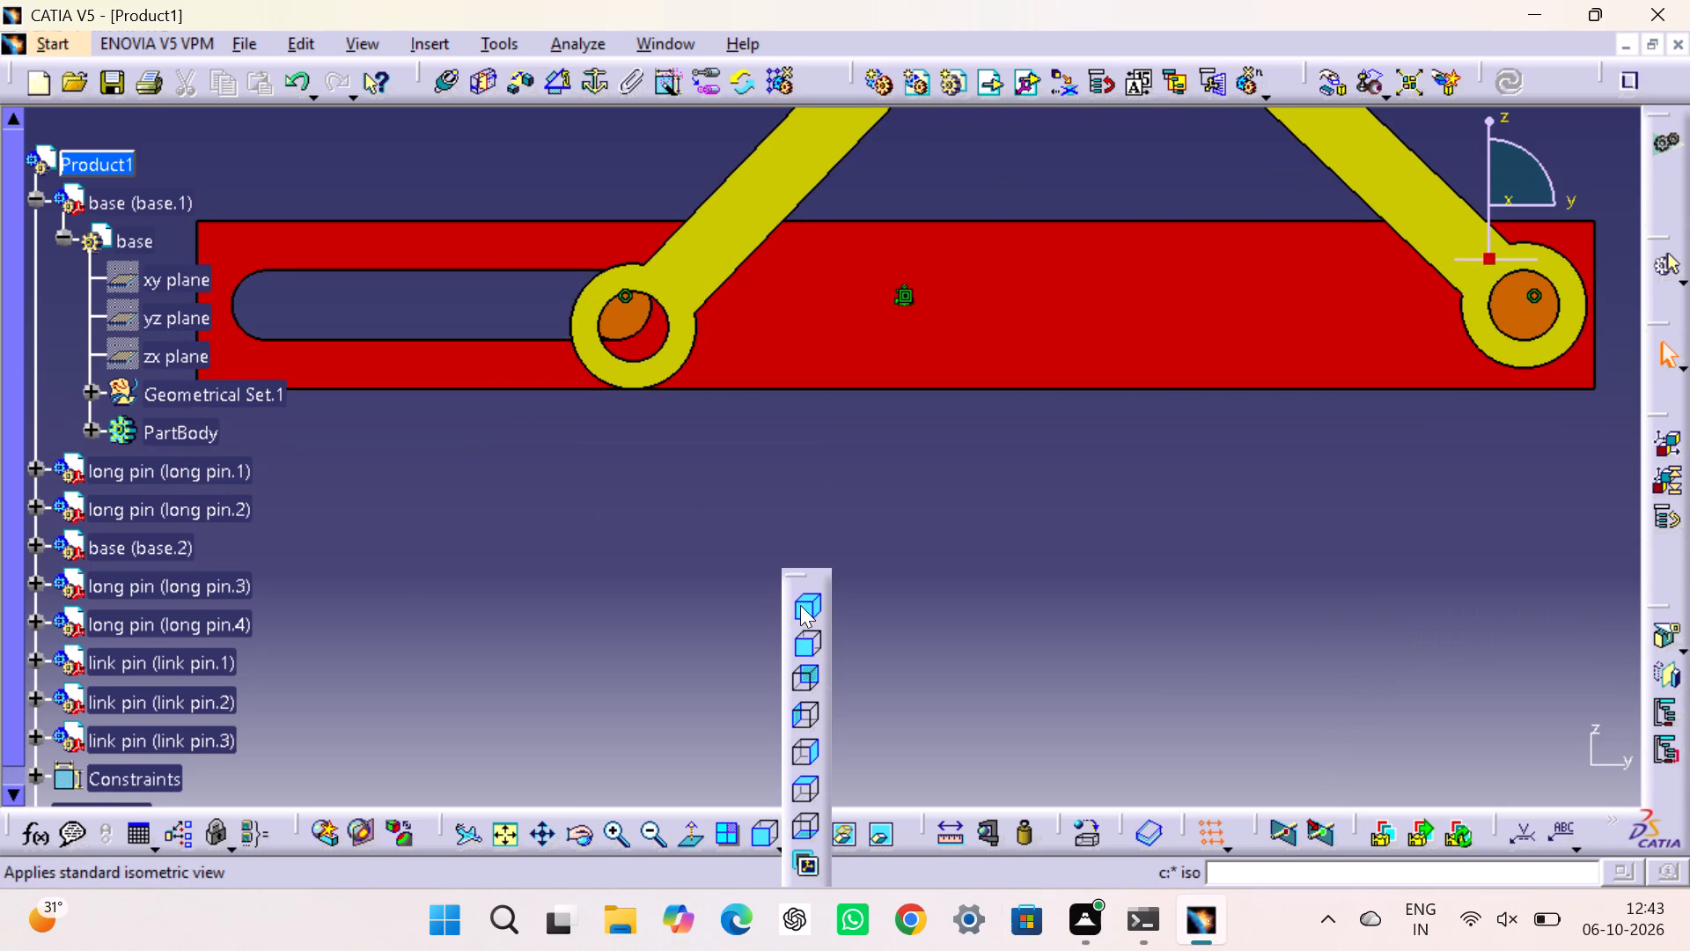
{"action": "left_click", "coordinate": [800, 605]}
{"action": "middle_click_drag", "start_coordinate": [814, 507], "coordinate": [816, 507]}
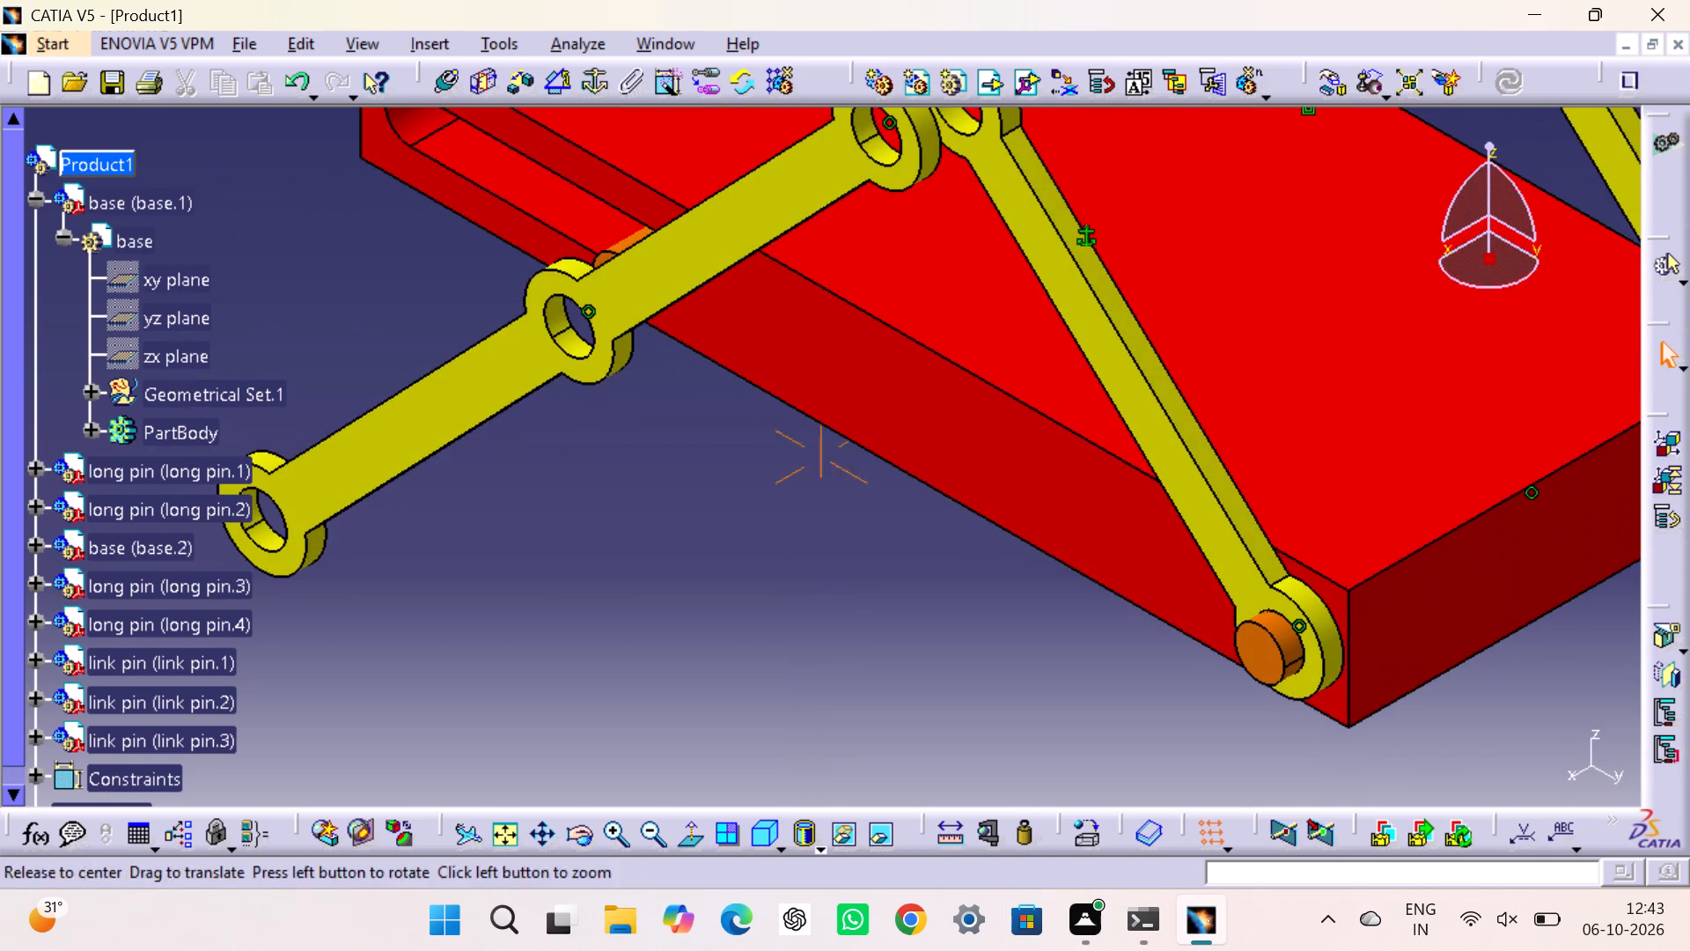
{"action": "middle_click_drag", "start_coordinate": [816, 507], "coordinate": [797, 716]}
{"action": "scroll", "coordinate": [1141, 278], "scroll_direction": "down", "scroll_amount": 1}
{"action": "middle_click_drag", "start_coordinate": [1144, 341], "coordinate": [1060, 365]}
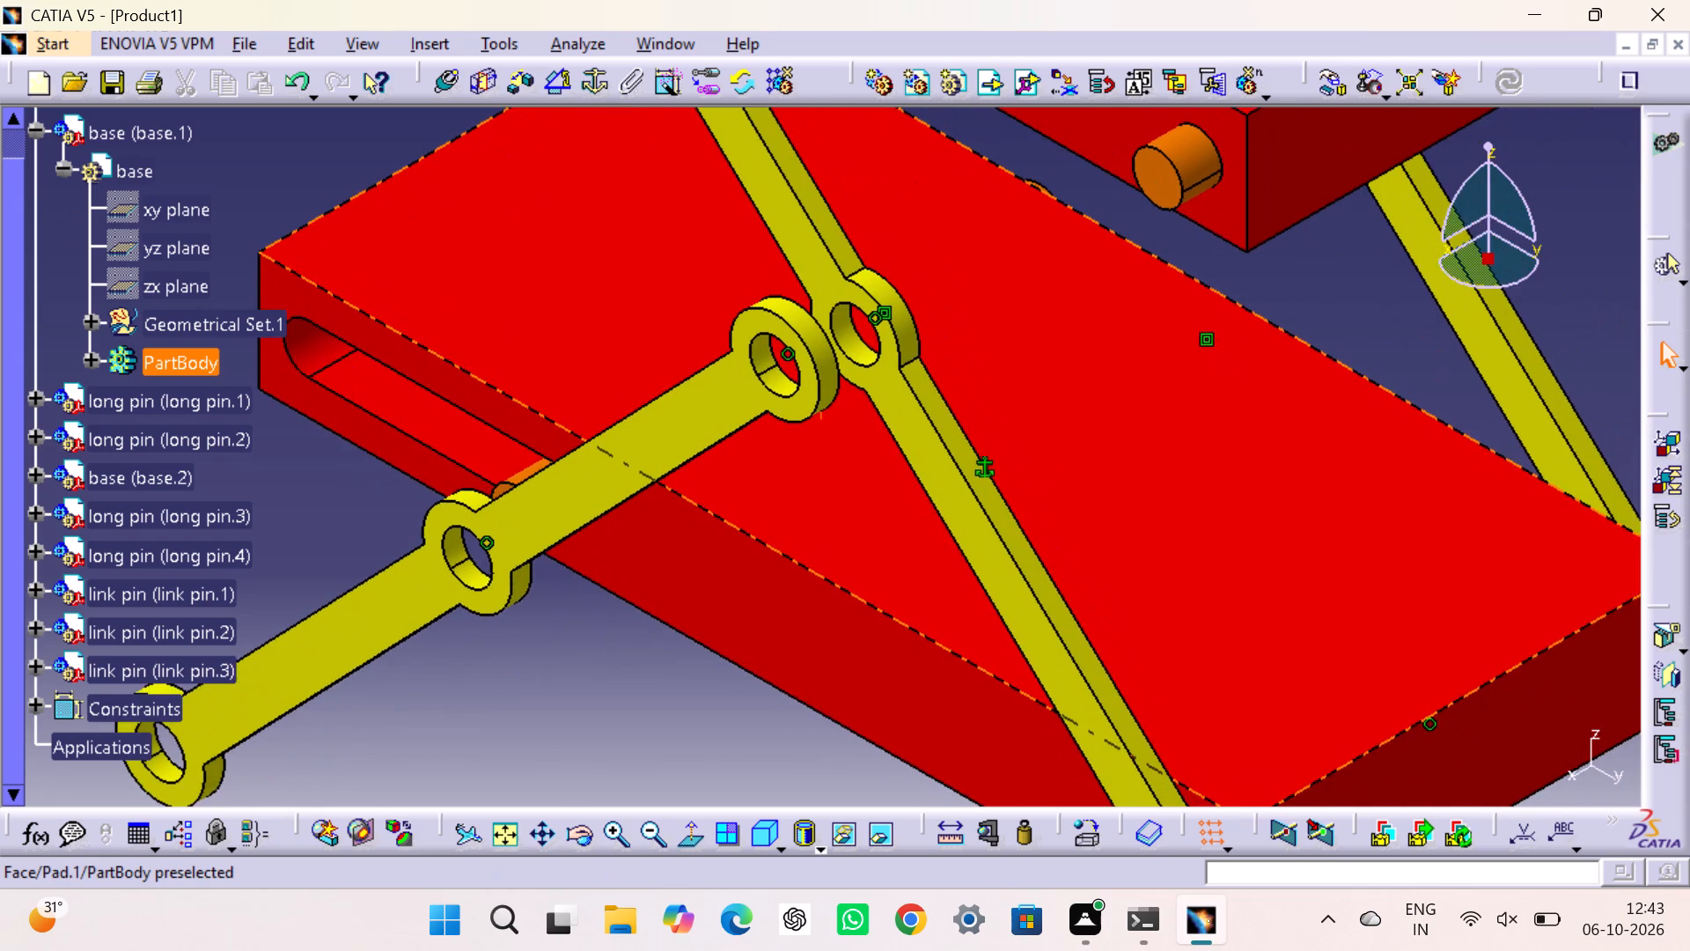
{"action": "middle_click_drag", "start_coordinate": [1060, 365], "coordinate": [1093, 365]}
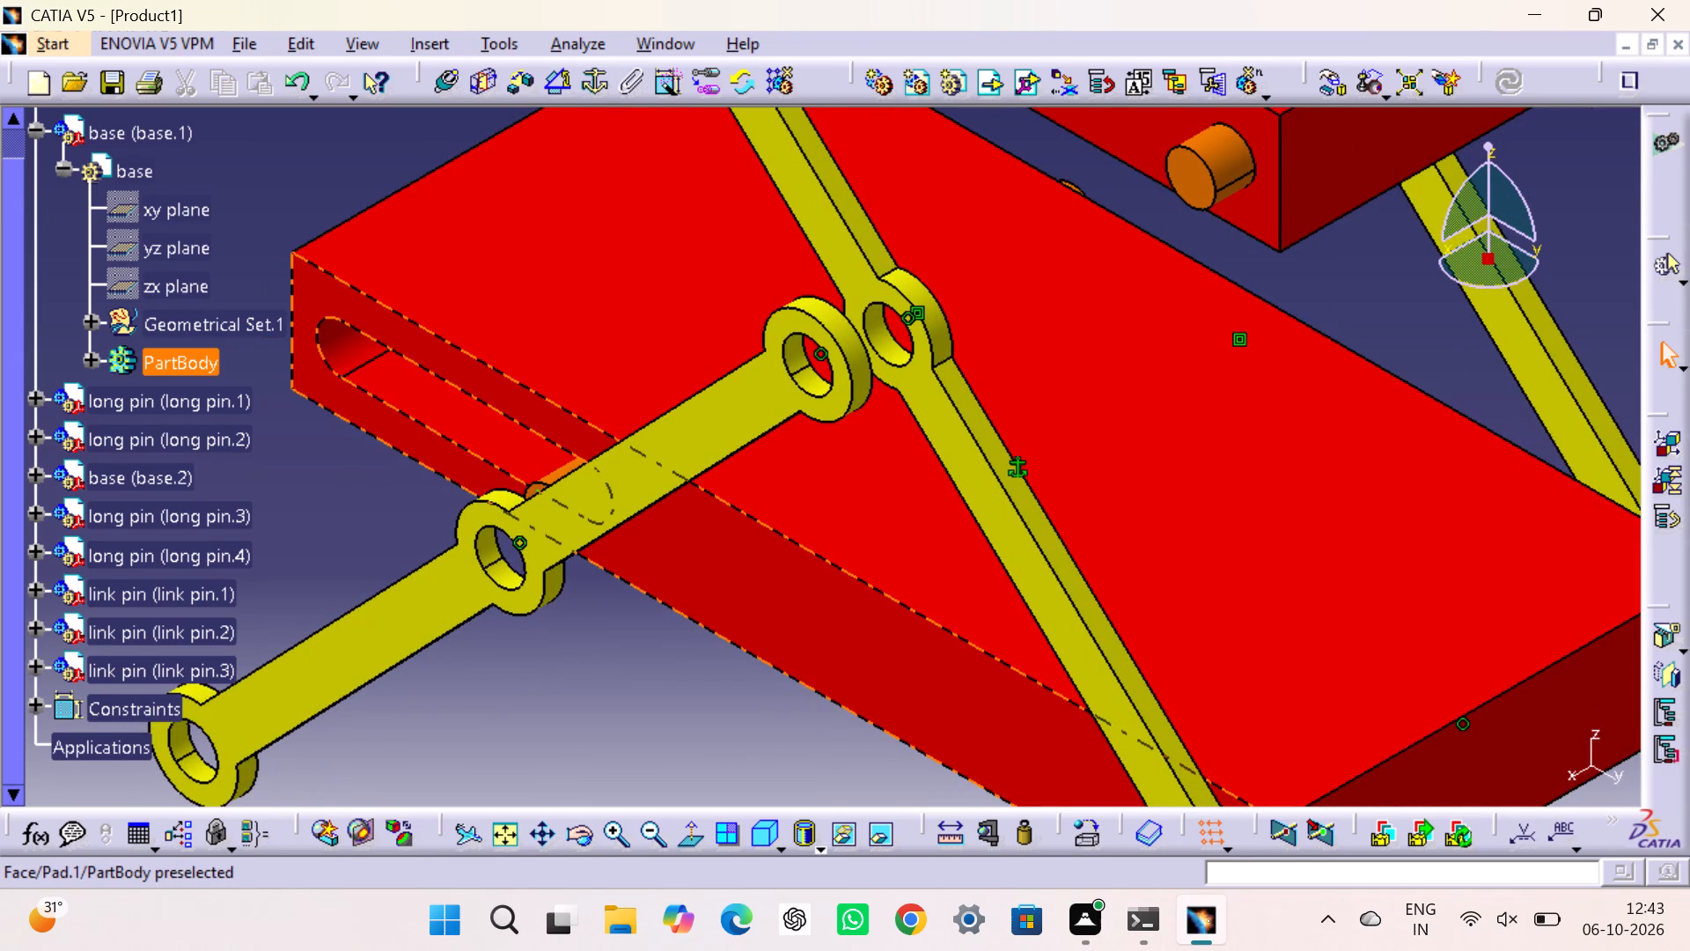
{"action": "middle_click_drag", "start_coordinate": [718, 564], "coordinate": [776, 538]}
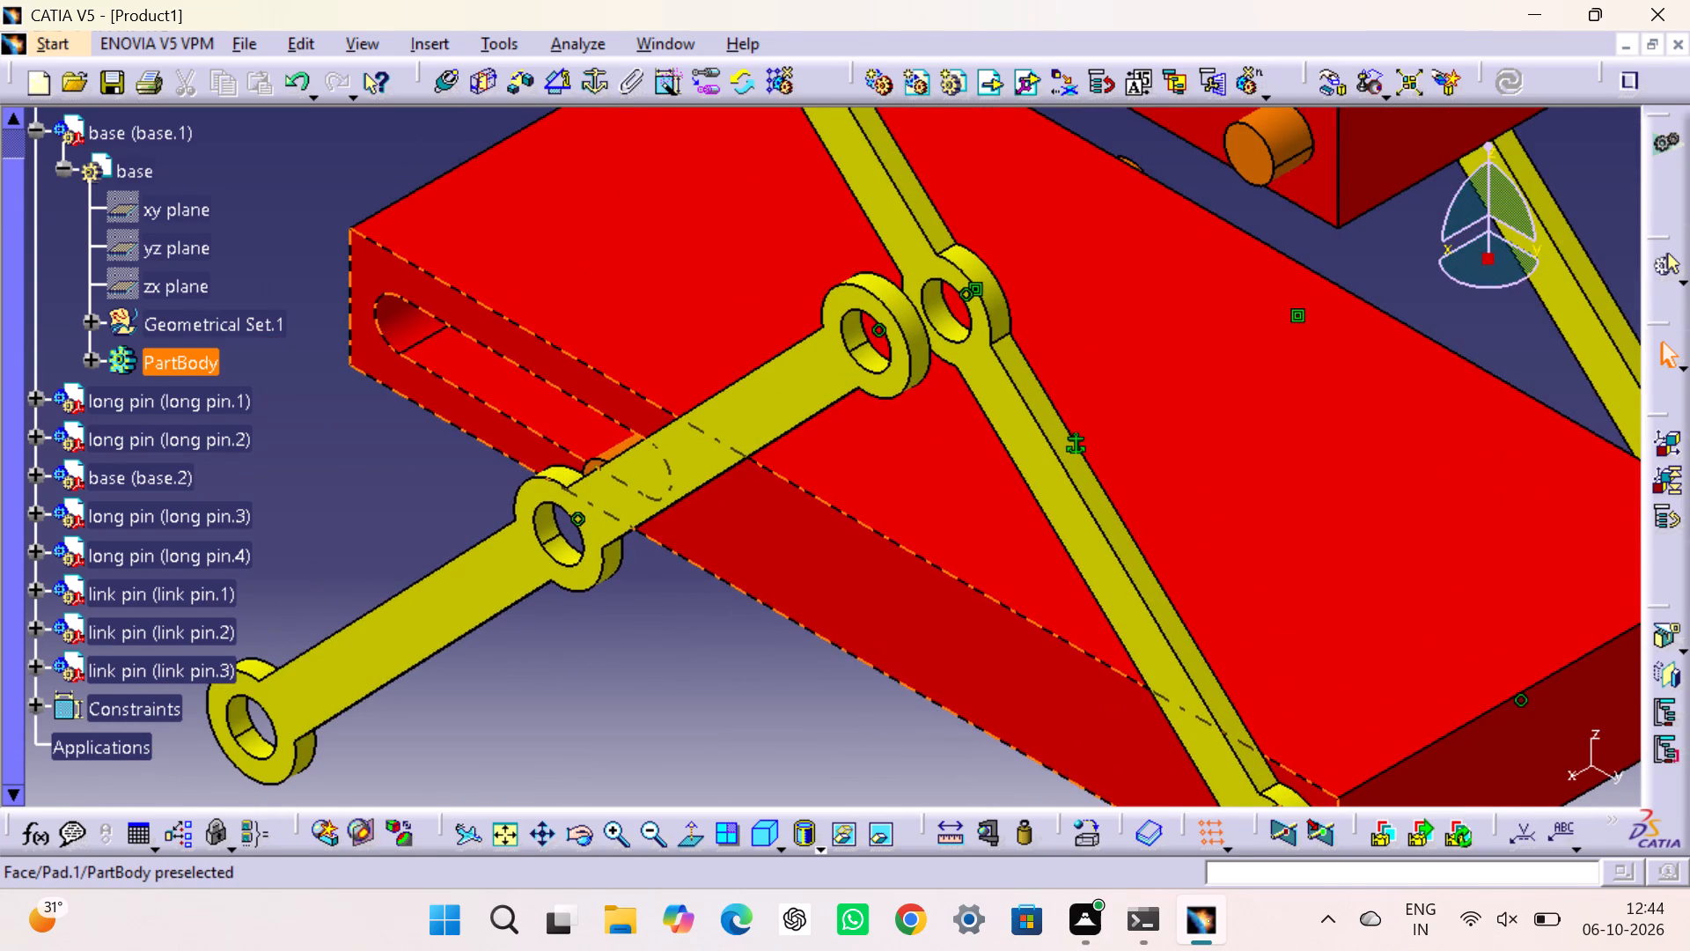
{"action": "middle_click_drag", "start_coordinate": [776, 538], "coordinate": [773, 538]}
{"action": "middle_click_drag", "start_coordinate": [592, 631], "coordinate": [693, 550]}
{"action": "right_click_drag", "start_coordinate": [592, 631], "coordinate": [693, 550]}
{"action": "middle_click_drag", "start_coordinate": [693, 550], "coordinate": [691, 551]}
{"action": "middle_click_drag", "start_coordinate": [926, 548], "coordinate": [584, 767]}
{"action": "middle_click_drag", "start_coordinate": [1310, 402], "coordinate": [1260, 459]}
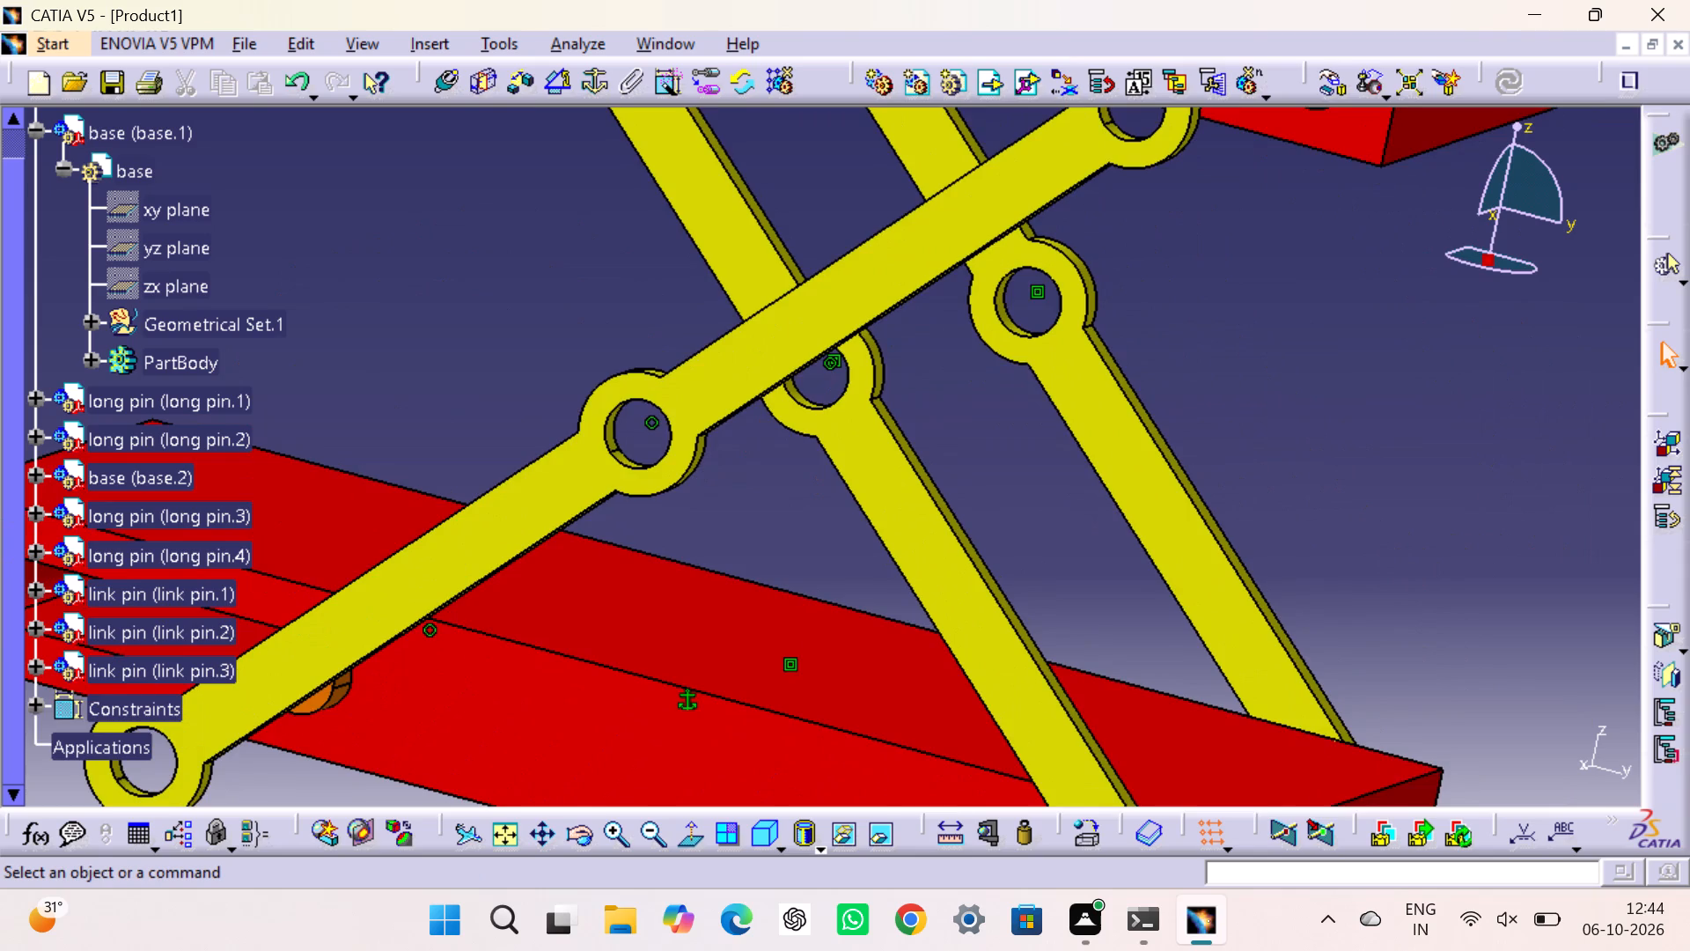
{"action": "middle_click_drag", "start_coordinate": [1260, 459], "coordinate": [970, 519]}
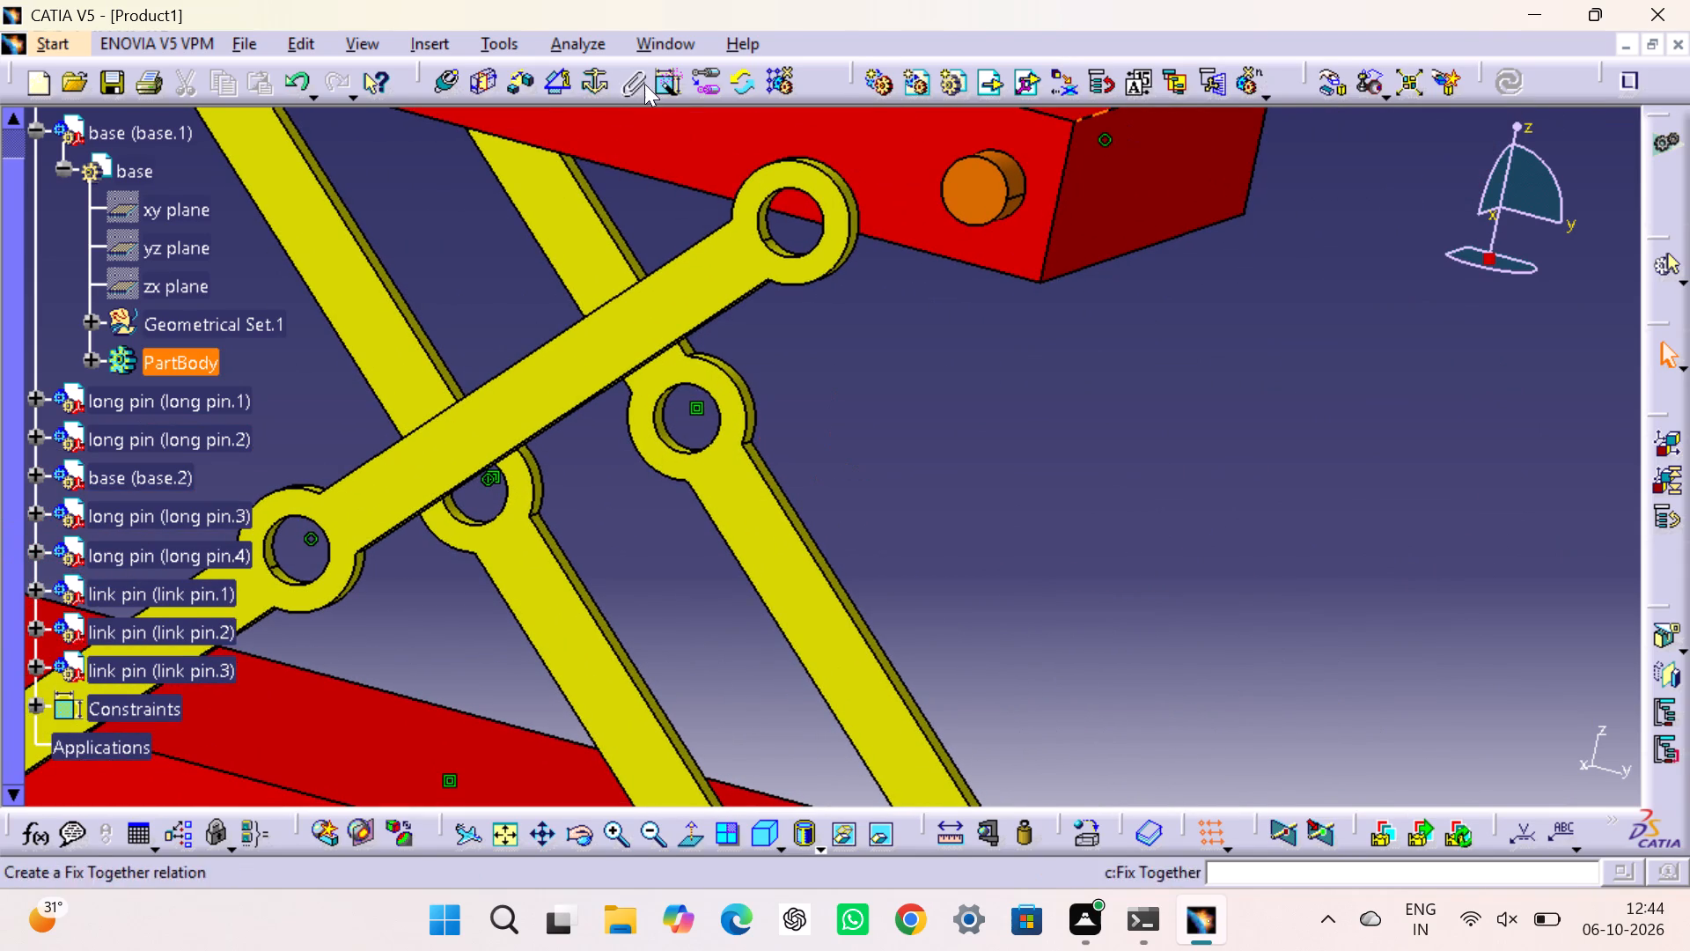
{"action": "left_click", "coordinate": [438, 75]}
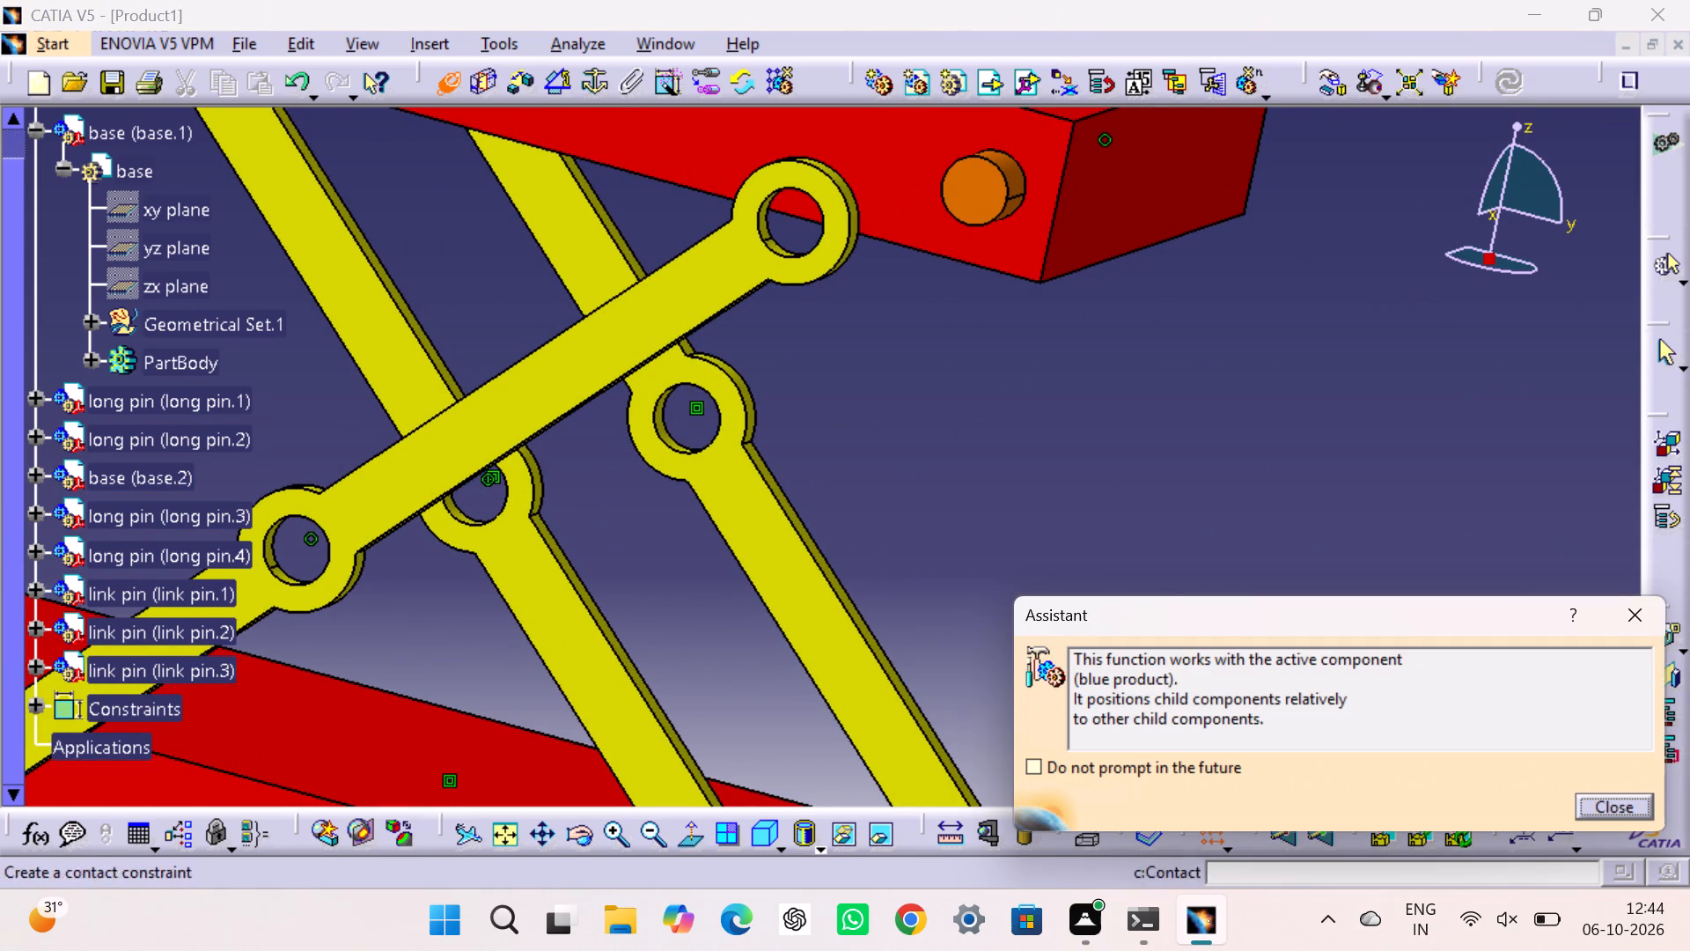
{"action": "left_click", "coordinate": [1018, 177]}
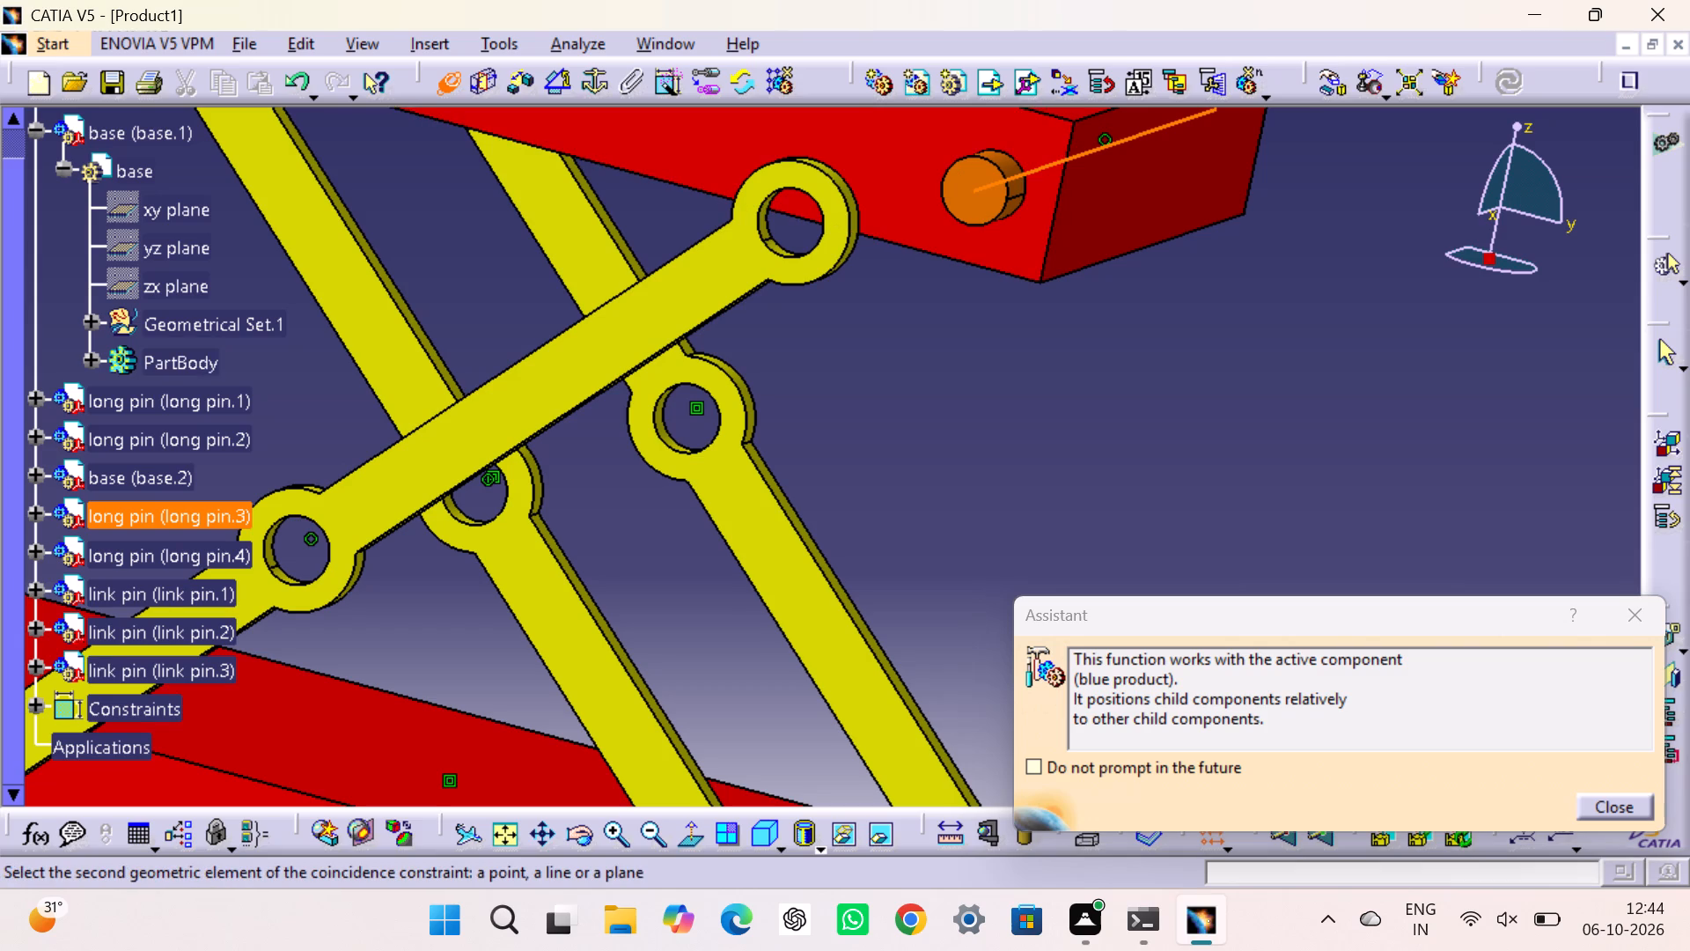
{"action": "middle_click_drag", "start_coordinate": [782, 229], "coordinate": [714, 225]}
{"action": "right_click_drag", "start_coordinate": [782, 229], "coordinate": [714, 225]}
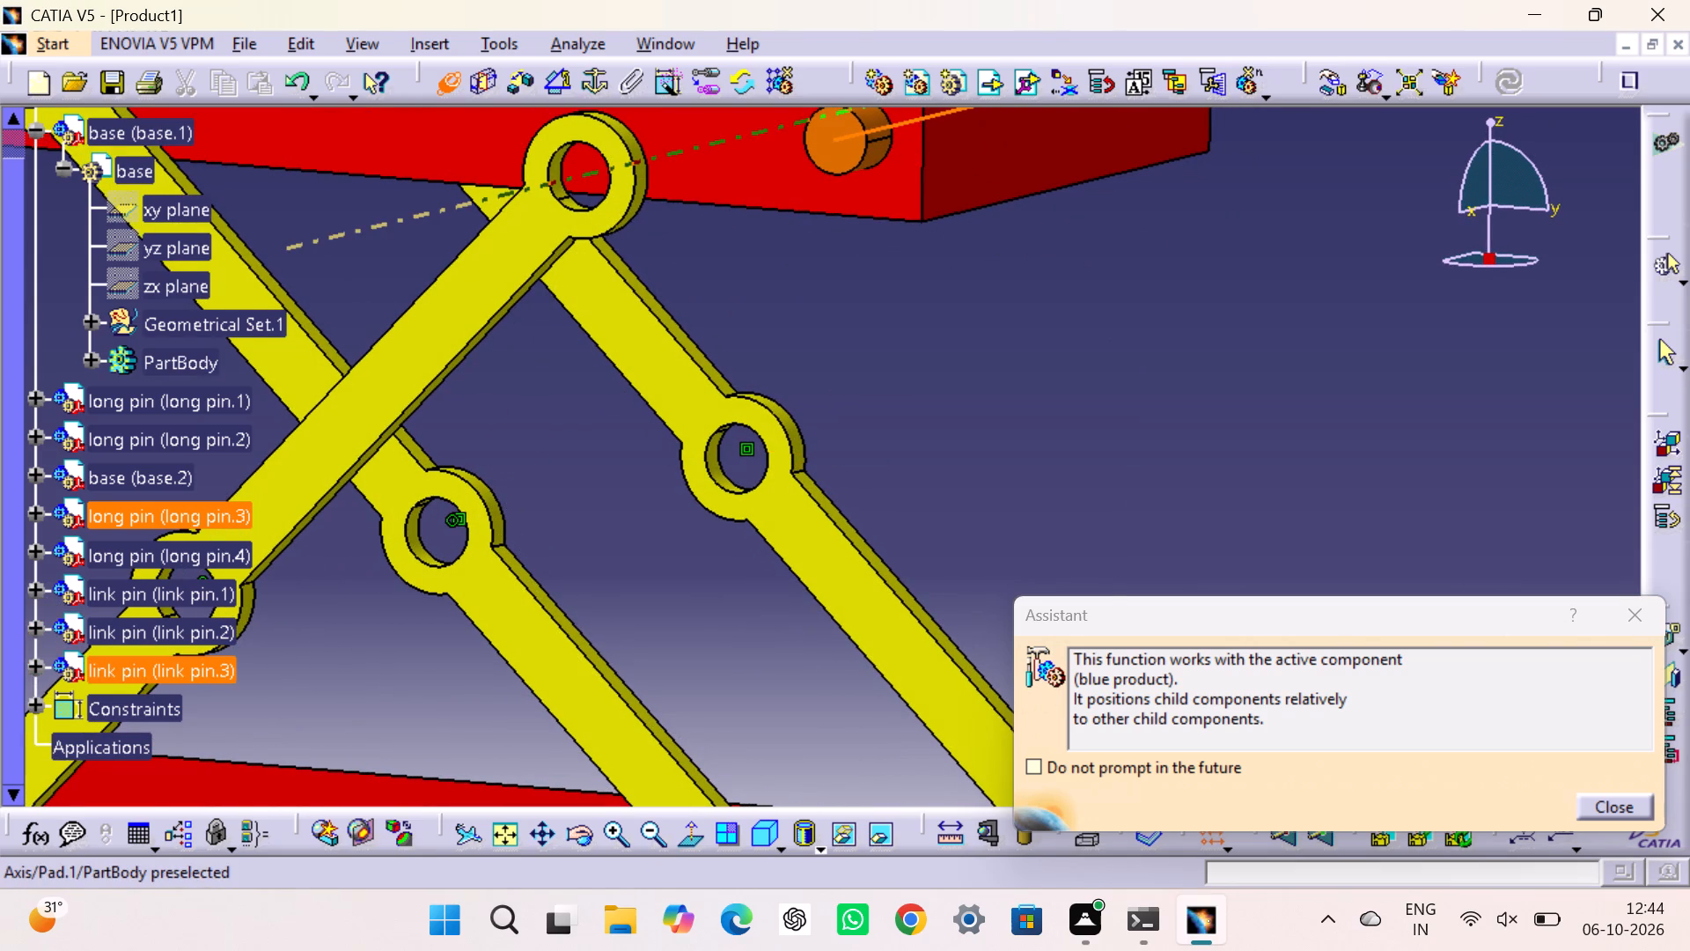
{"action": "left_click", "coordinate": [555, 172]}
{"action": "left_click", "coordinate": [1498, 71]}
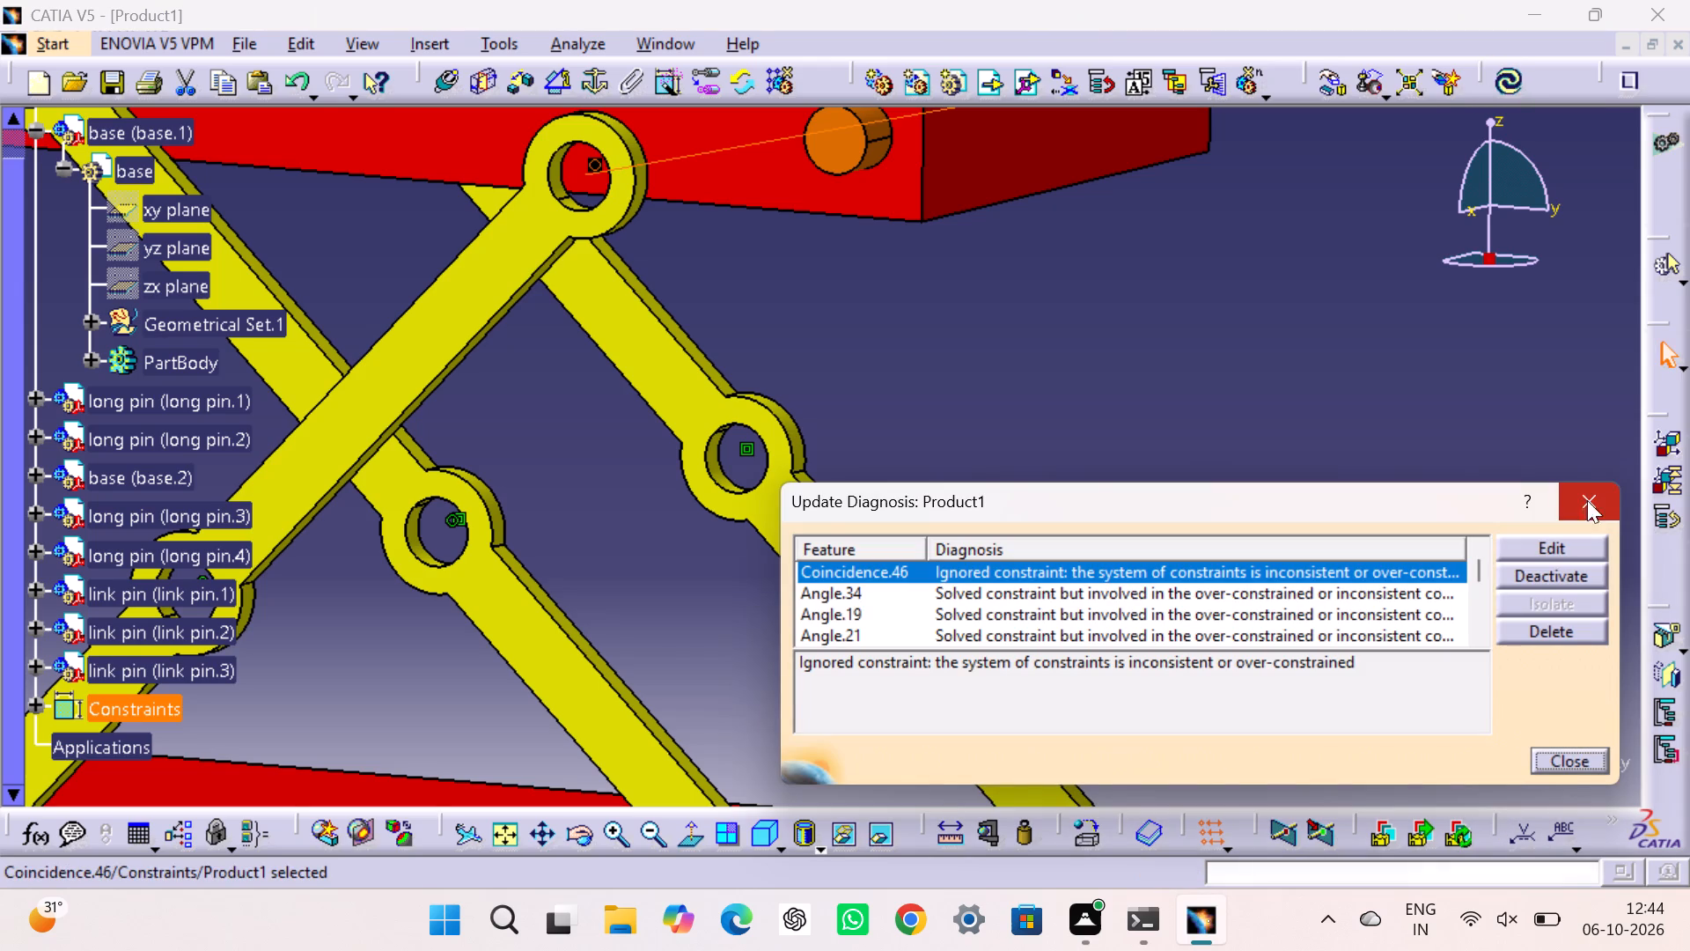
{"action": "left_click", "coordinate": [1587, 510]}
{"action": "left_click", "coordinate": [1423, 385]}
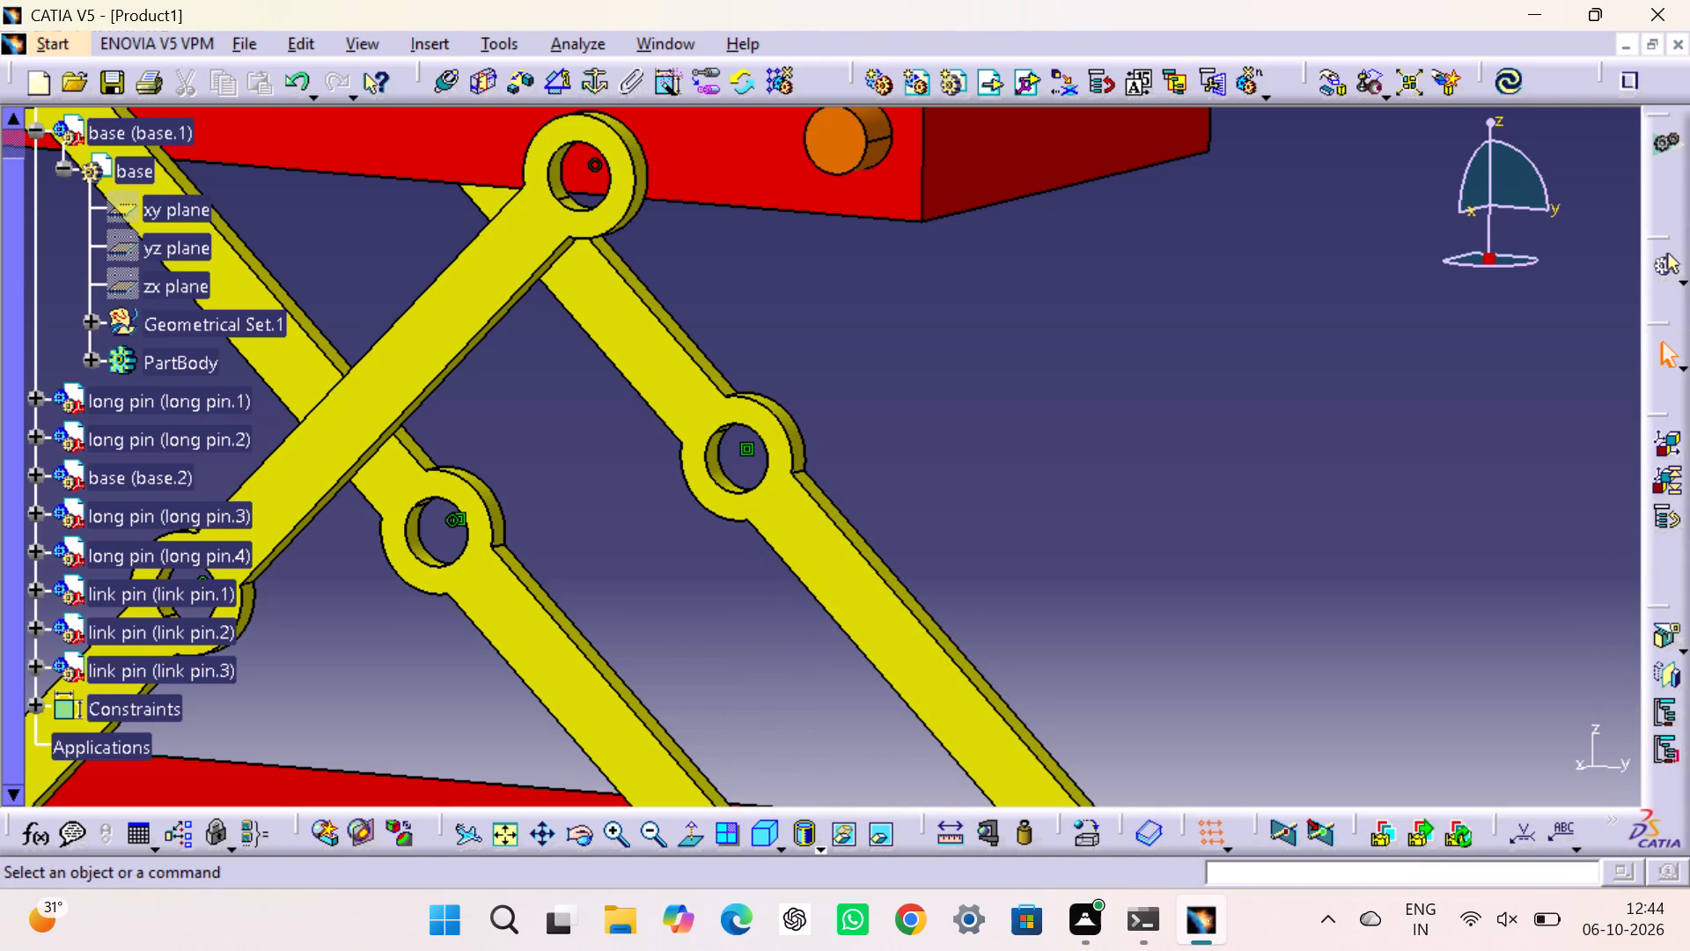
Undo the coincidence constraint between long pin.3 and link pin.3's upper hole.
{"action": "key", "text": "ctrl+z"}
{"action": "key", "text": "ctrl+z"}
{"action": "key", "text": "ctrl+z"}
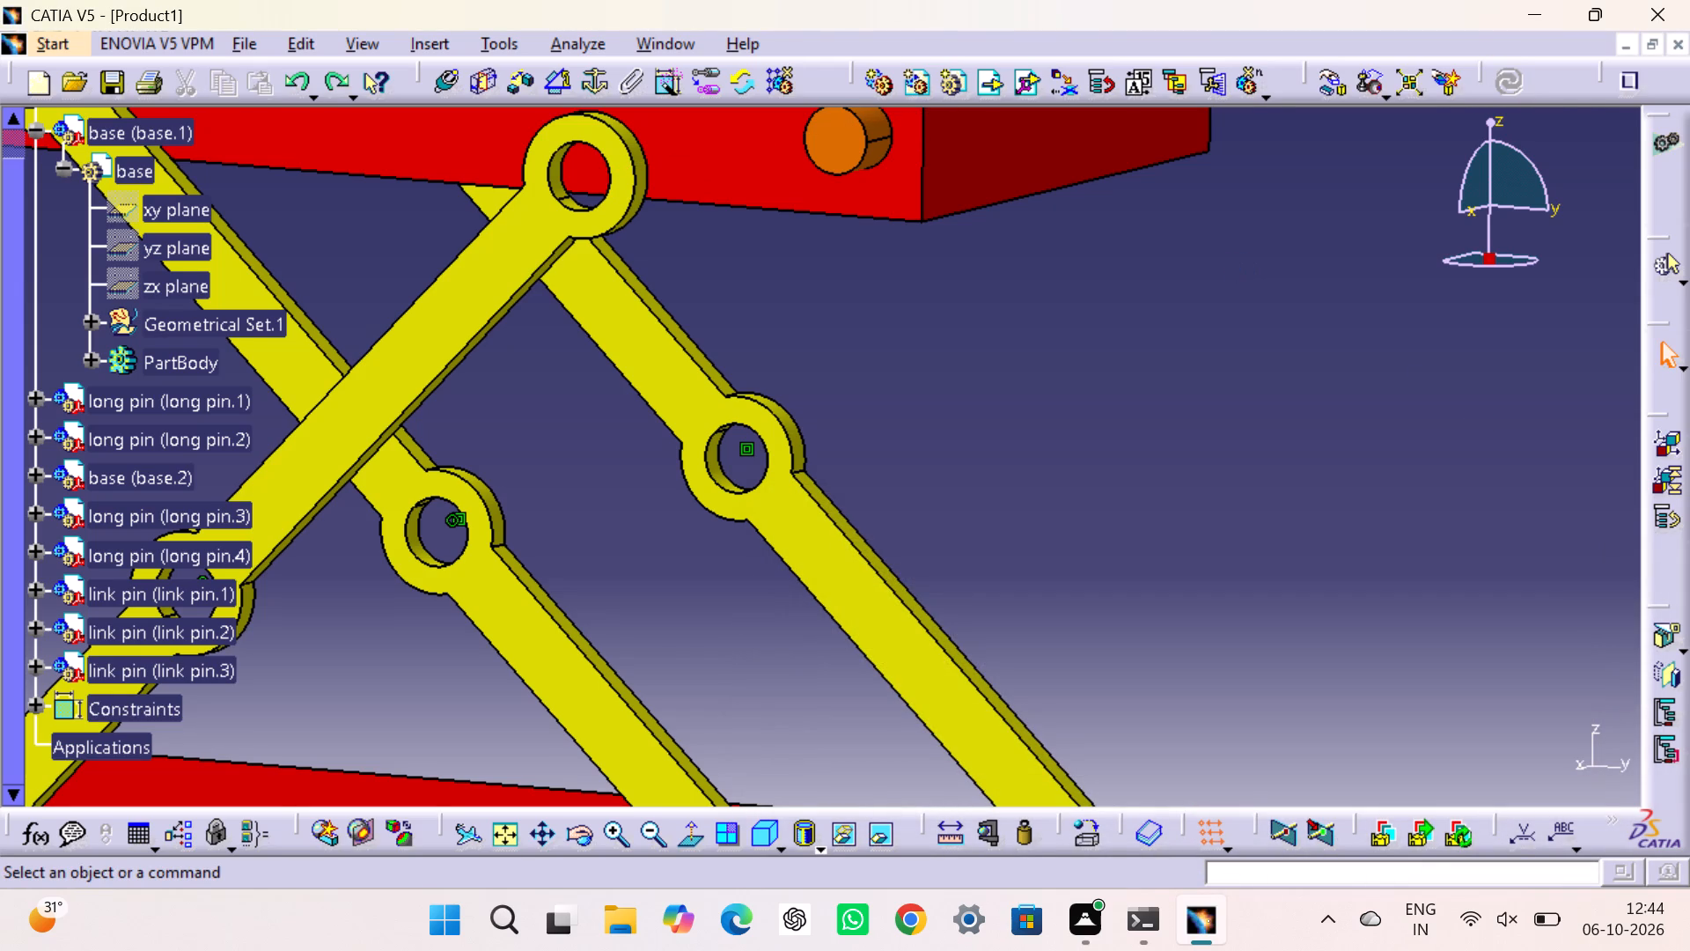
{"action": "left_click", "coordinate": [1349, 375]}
In the front view, rotate link pin.3 about X to bring its upper hole over long pin.3 in the upper base, and update.
{"action": "left_click", "coordinate": [780, 852]}
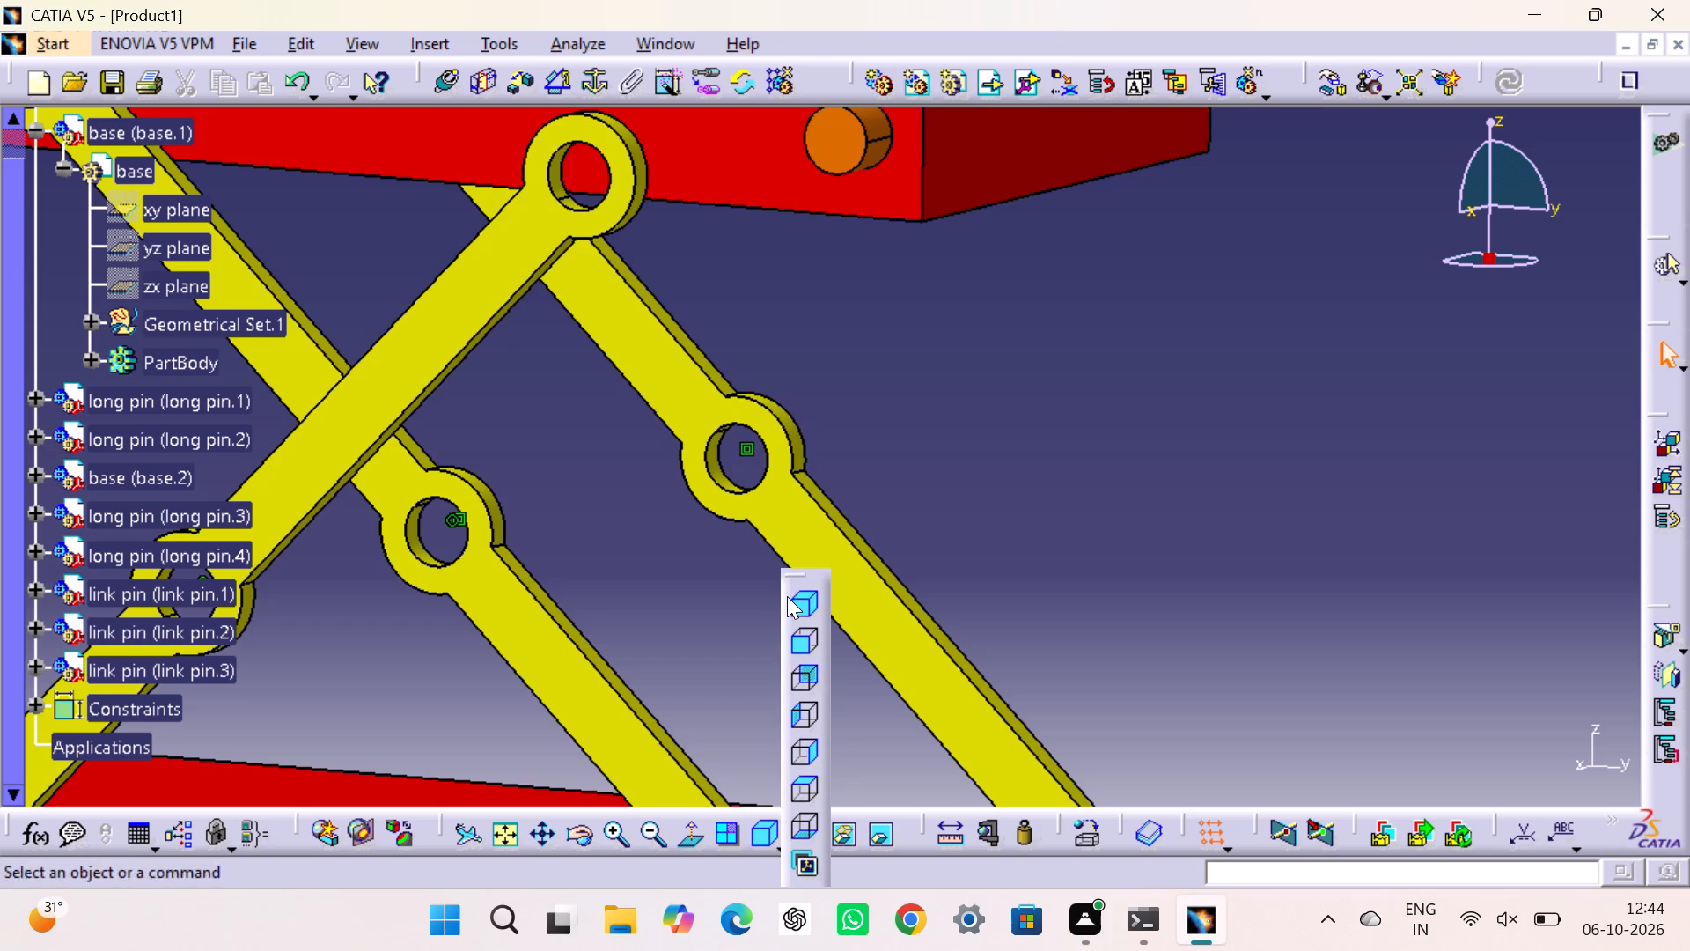
{"action": "left_click", "coordinate": [804, 630]}
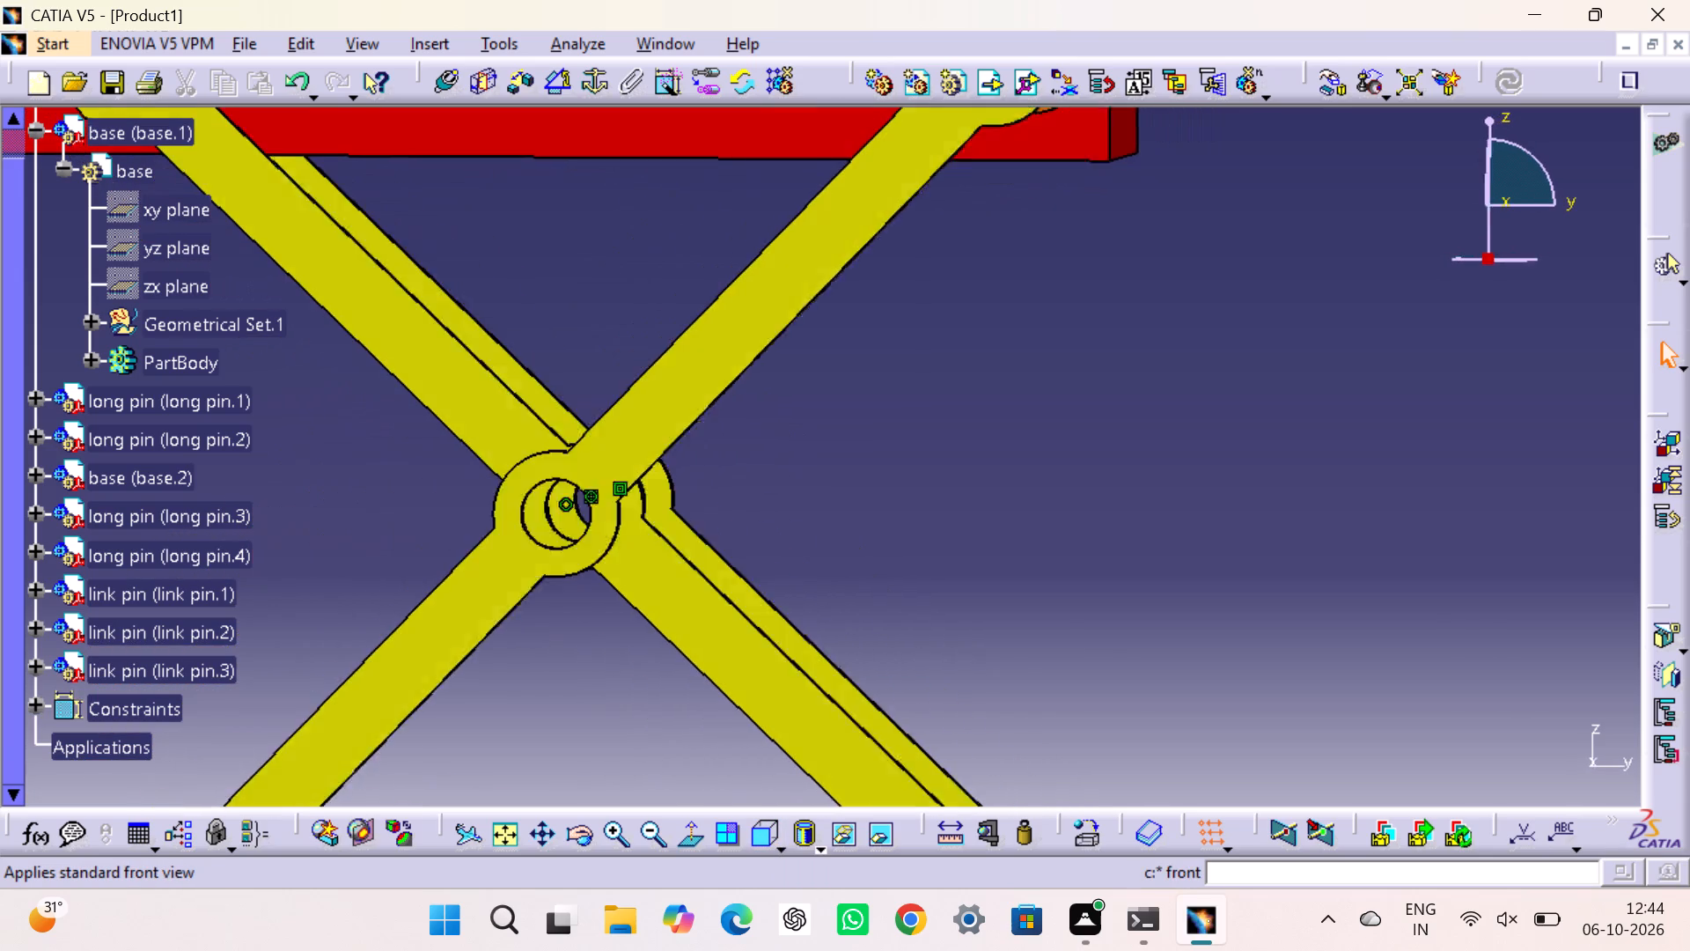
{"action": "left_click", "coordinate": [1032, 422]}
{"action": "middle_click_drag", "start_coordinate": [1060, 394], "coordinate": [998, 608]}
{"action": "middle_click_drag", "start_coordinate": [1013, 505], "coordinate": [1014, 568]}
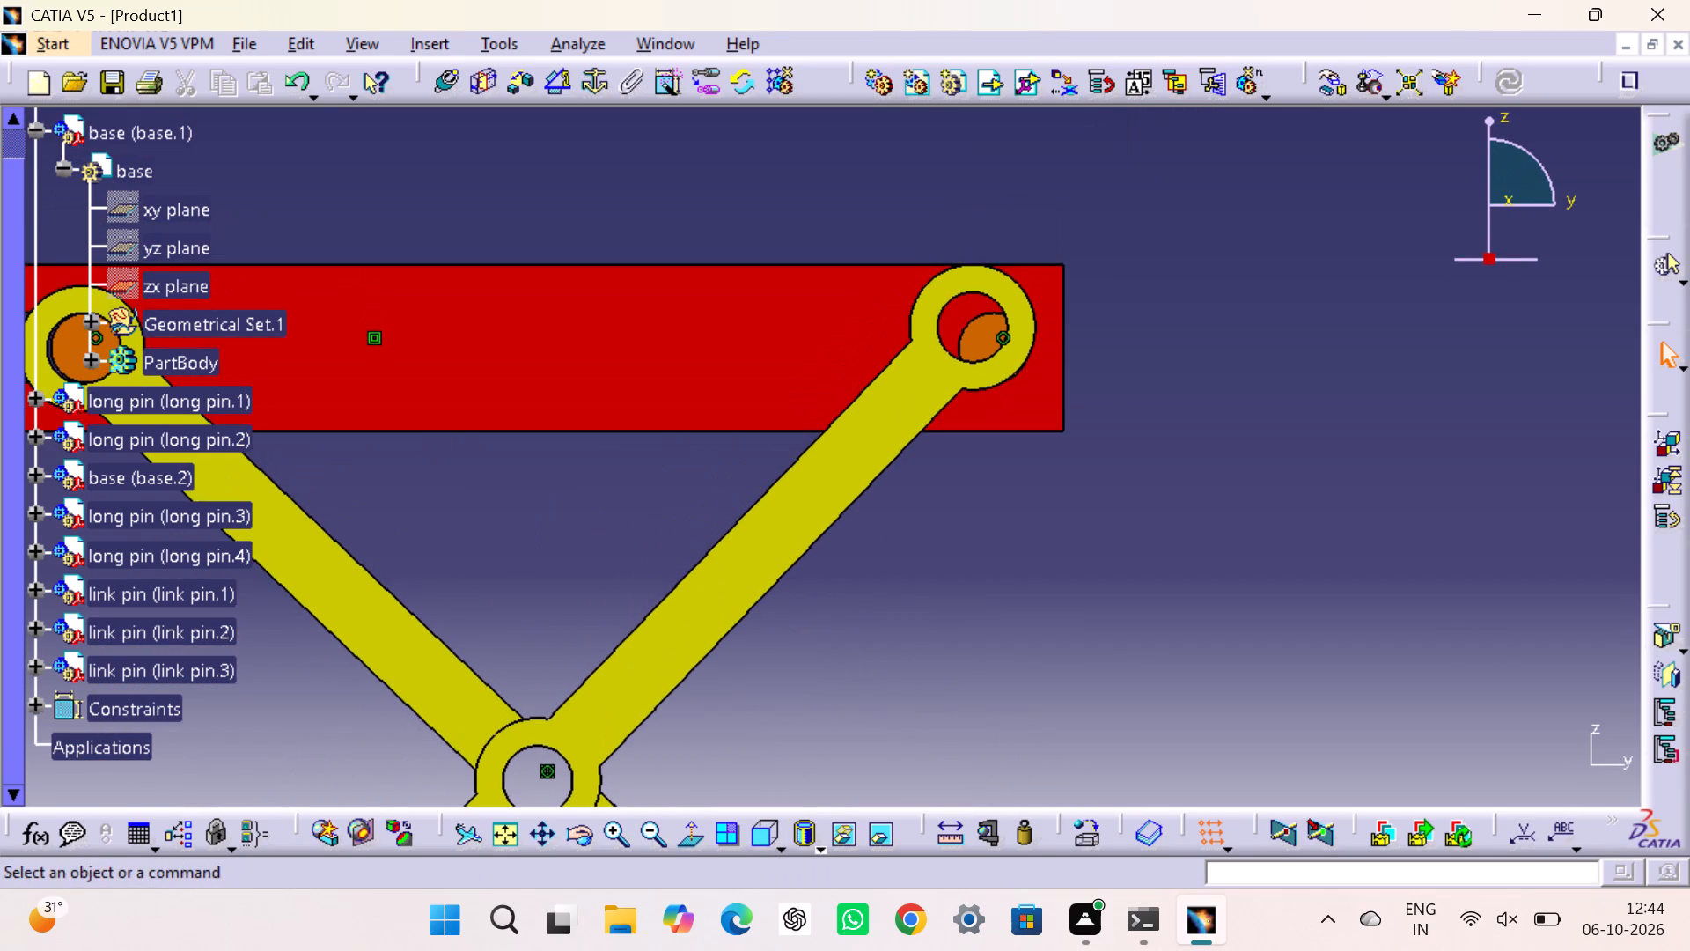
{"action": "left_click", "coordinate": [1332, 87]}
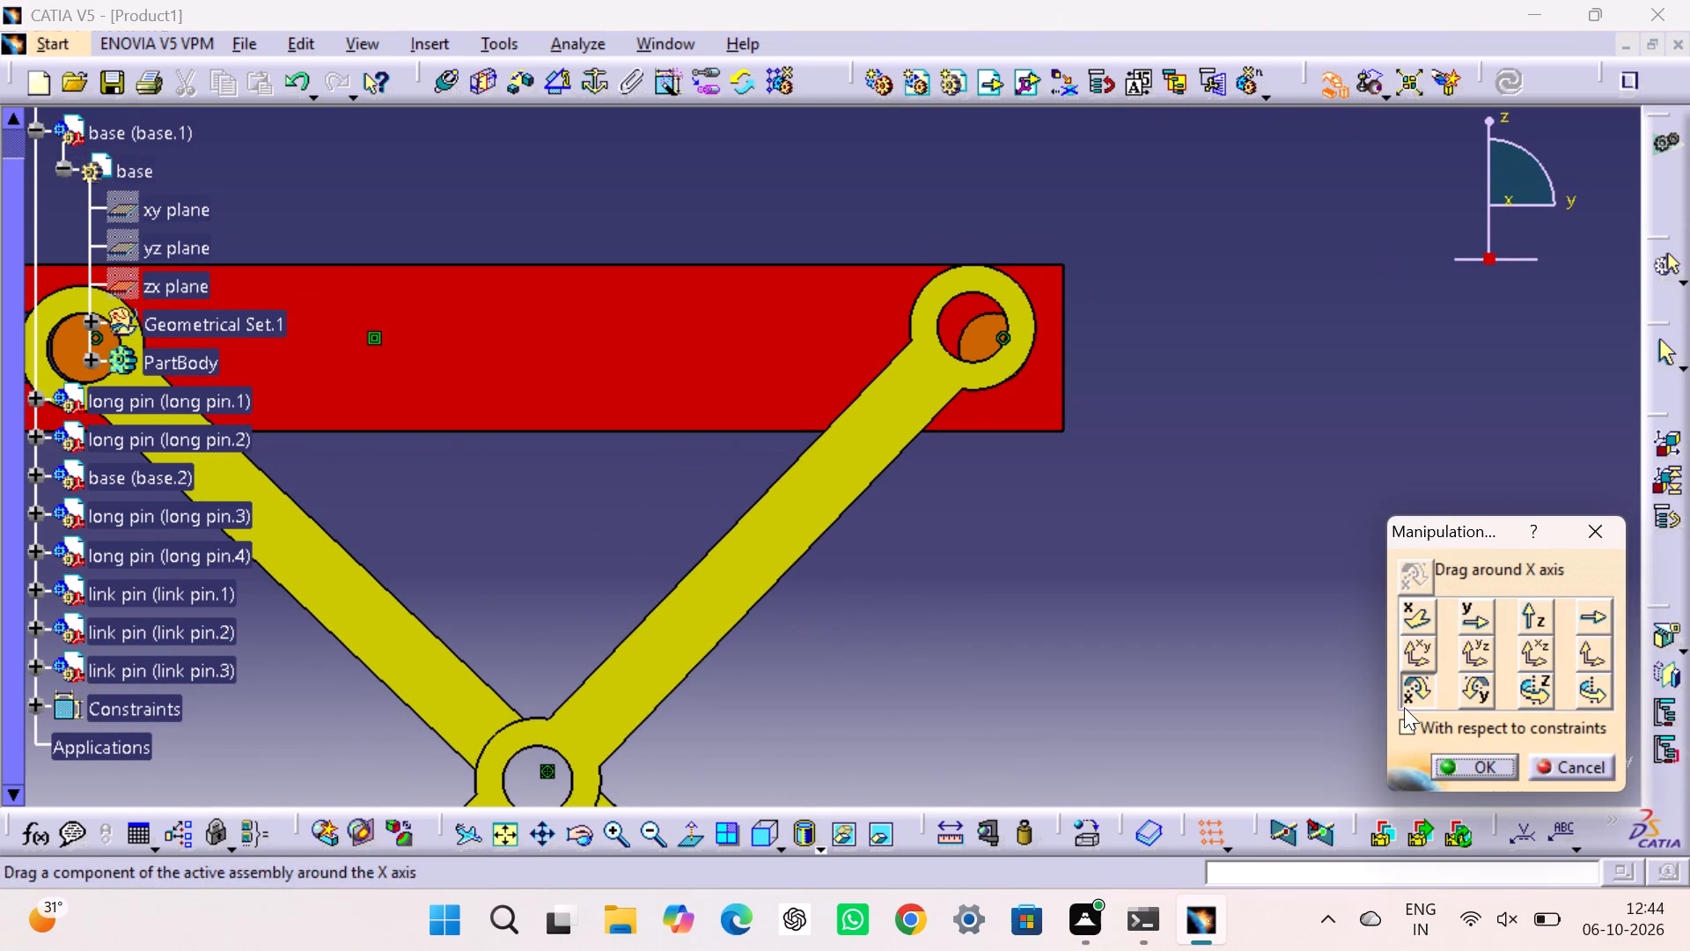
{"action": "left_click_drag", "start_coordinate": [1423, 689], "coordinate": [1412, 681]}
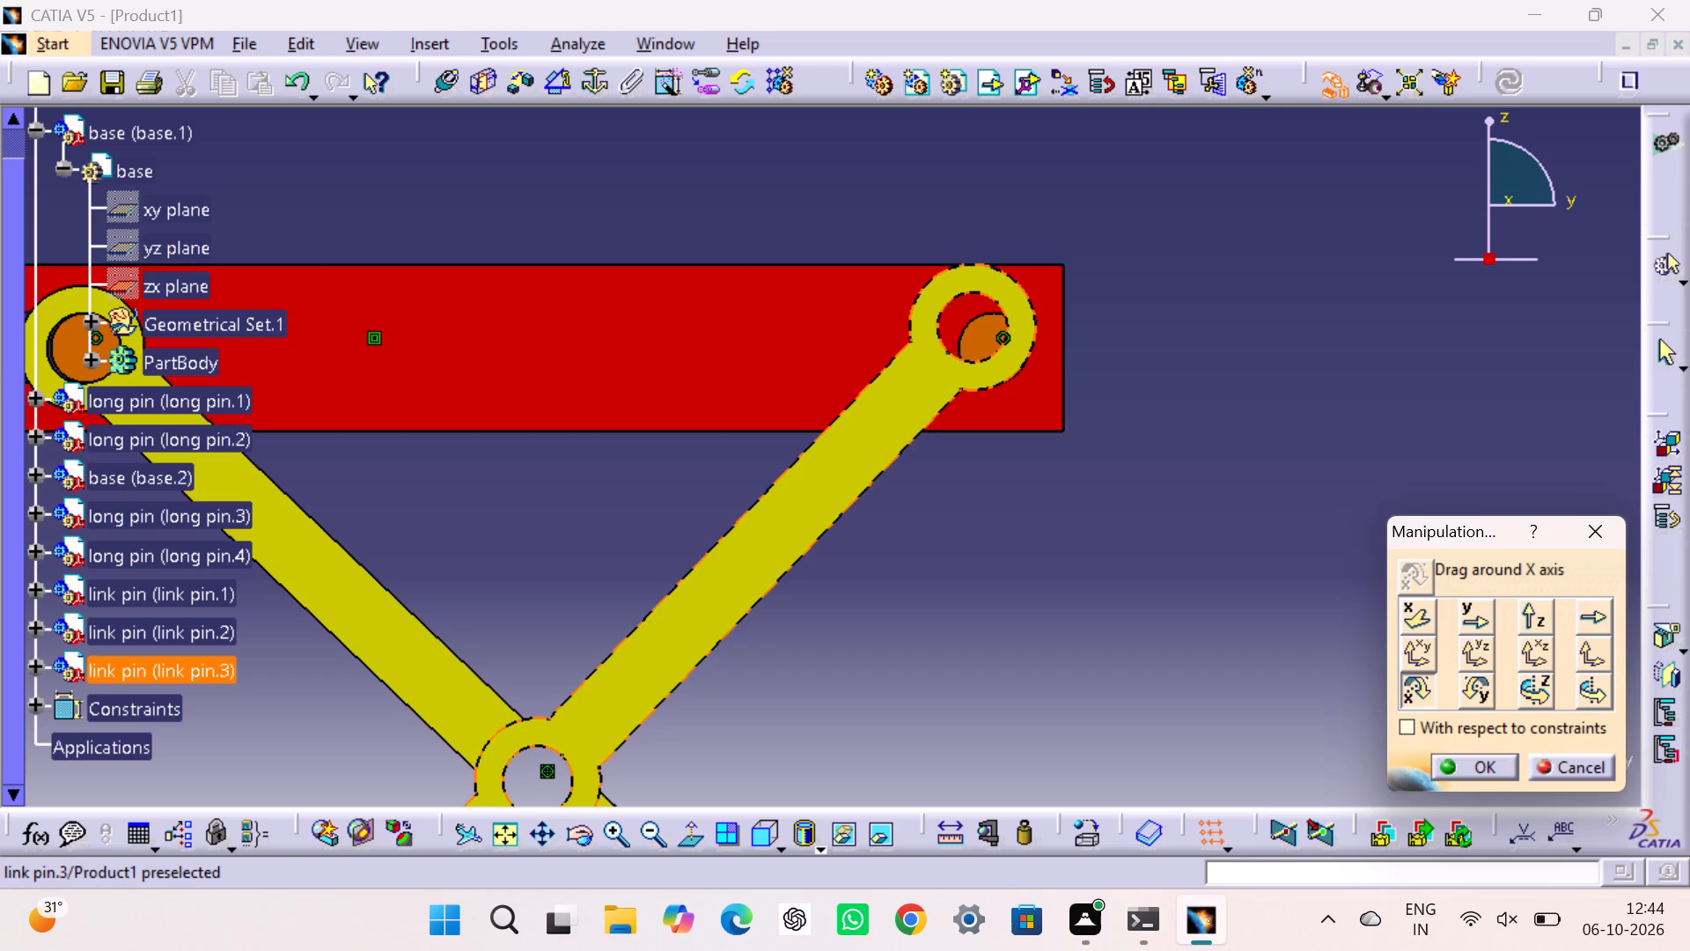
{"action": "left_click_drag", "start_coordinate": [1022, 323], "coordinate": [1032, 327]}
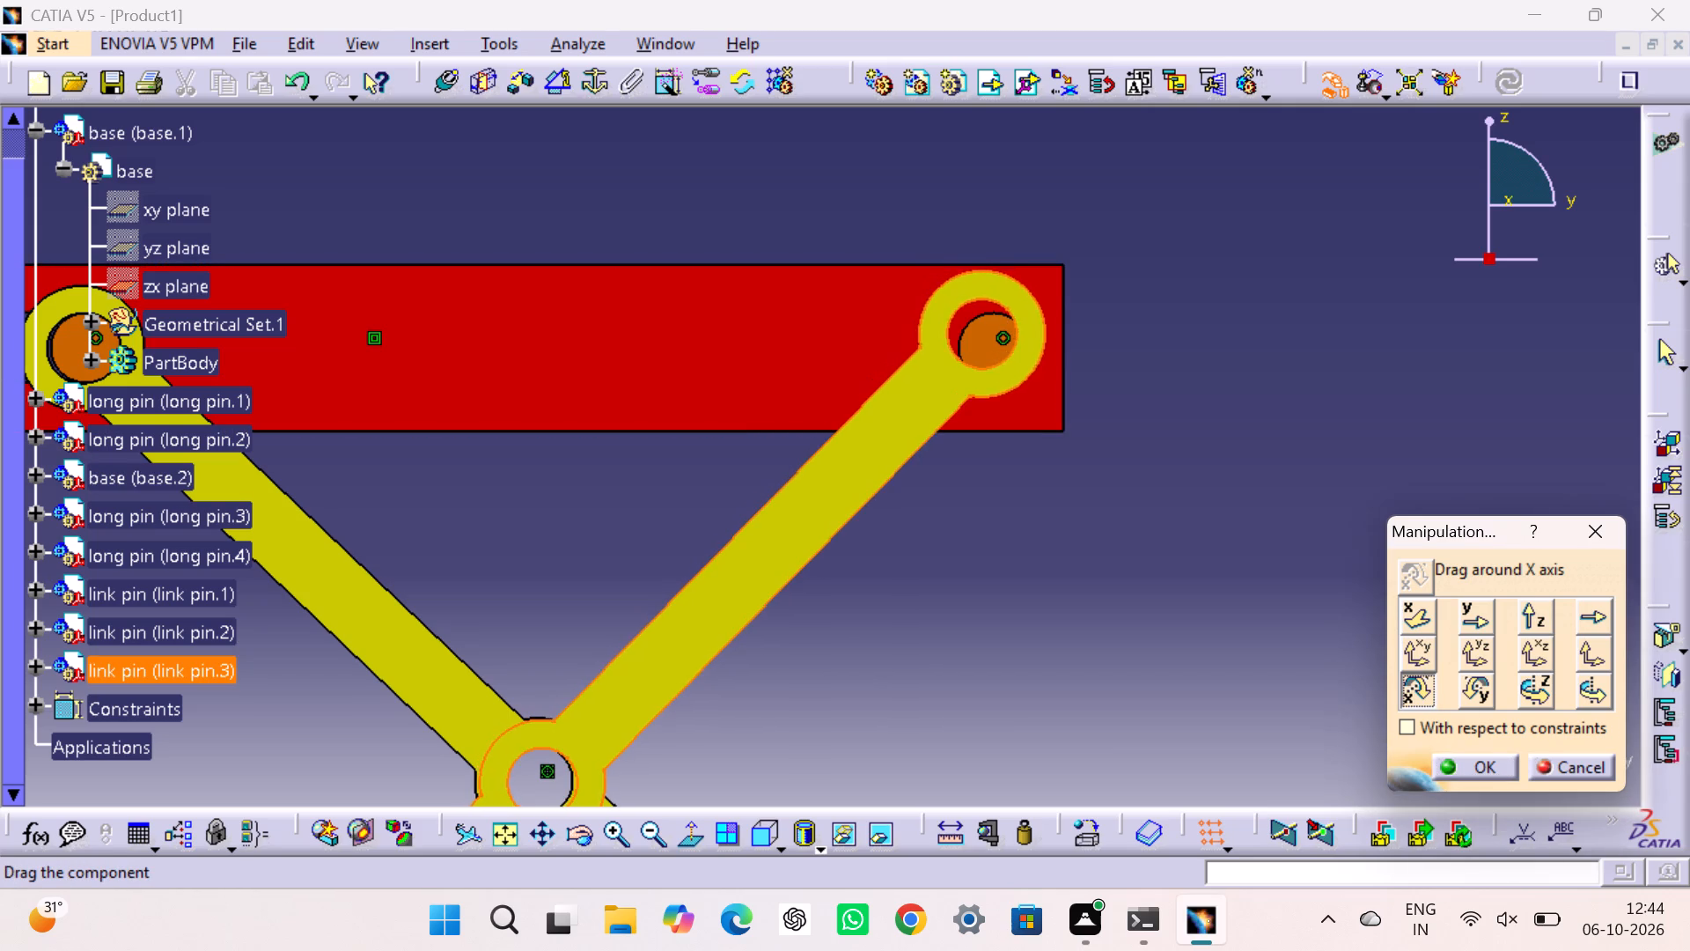
{"action": "left_click_drag", "start_coordinate": [1032, 327], "coordinate": [1042, 348]}
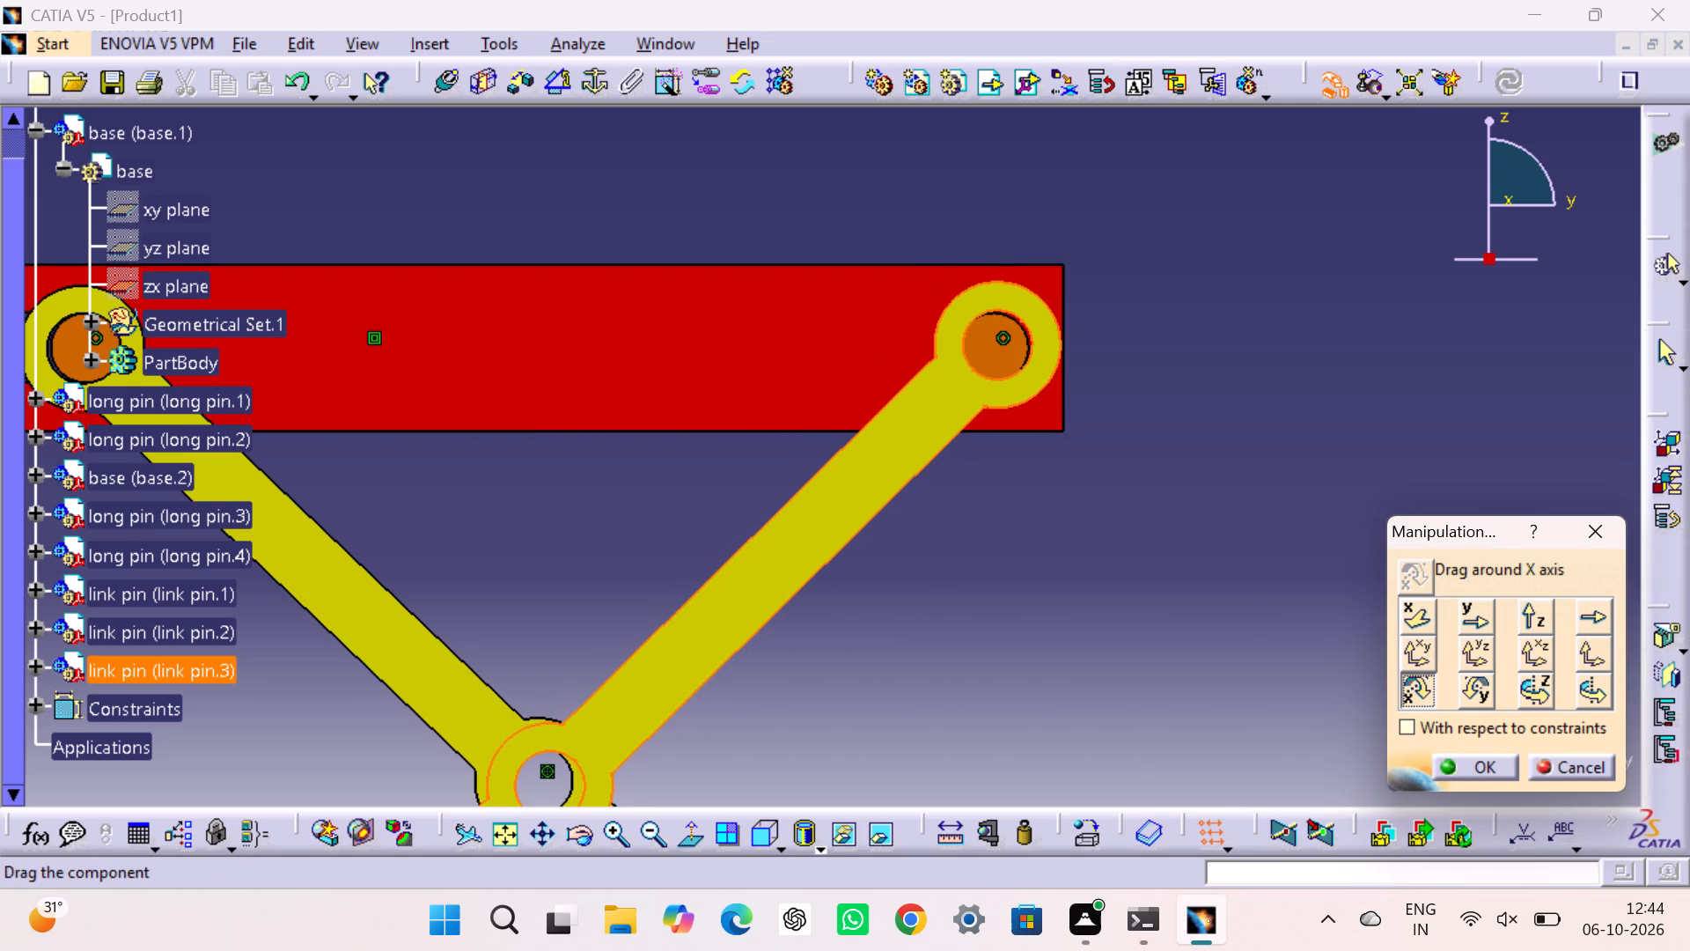
{"action": "left_click_drag", "start_coordinate": [1042, 348], "coordinate": [1038, 347]}
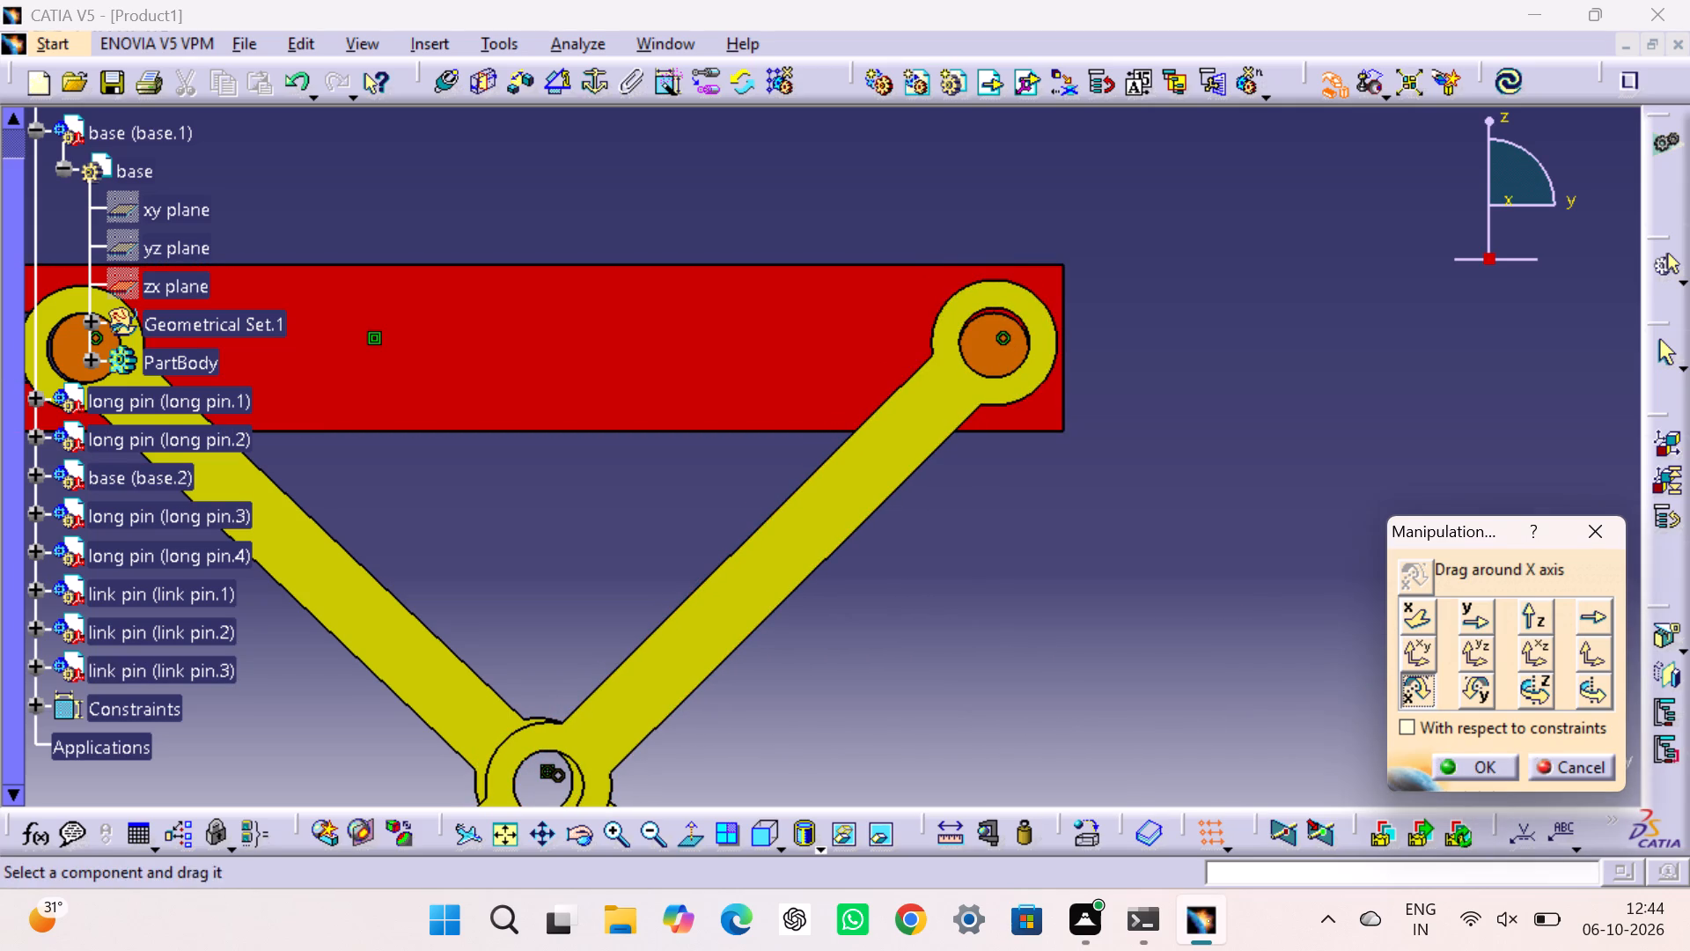
{"action": "left_click", "coordinate": [1513, 77]}
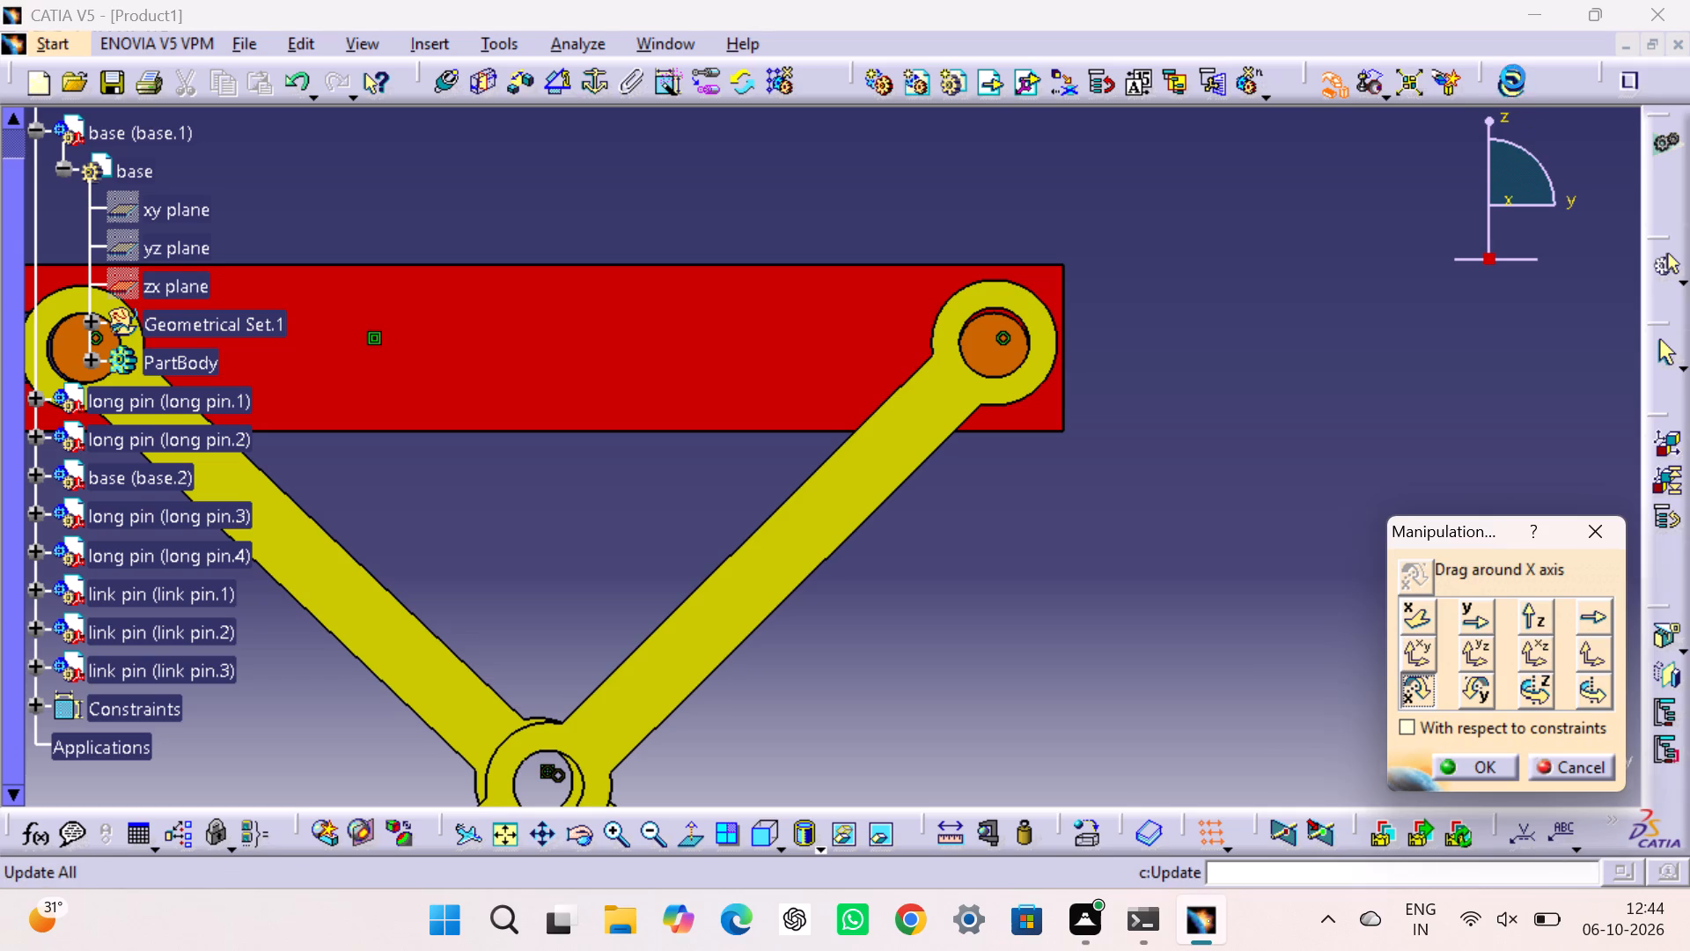
{"action": "left_click", "coordinate": [1128, 321]}
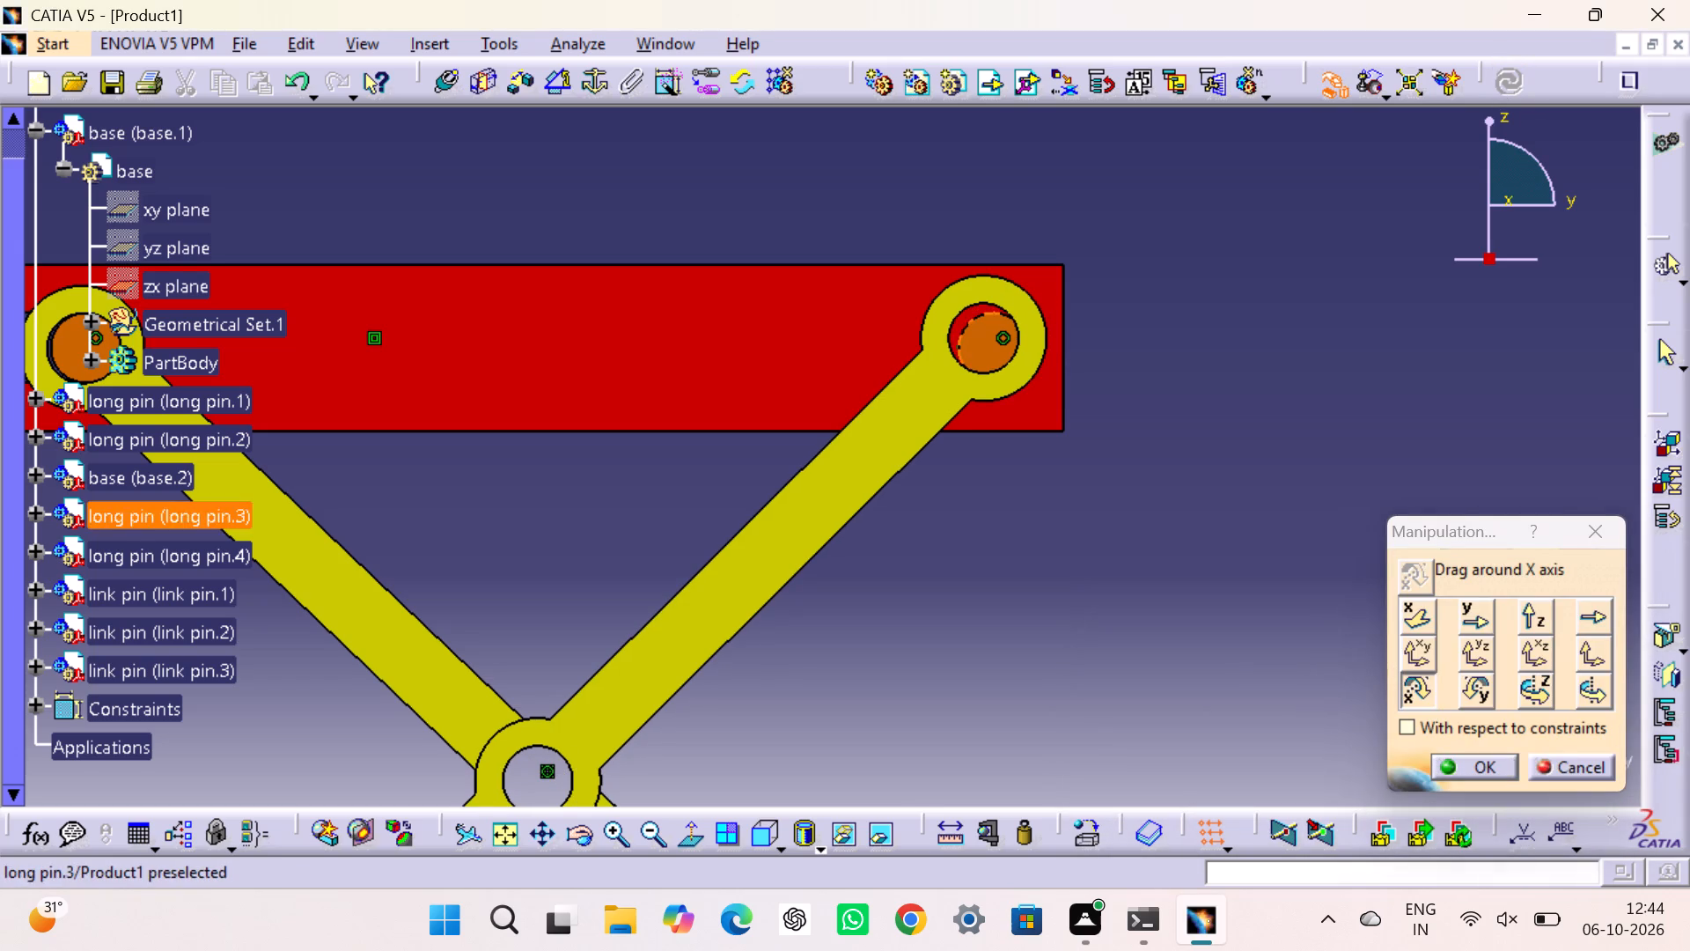
Refine link pin.3's rotation about X, updating after each adjustment, until its upper hole surrounds long pin.3, and finish the manipulation.
{"action": "left_click_drag", "start_coordinate": [985, 285], "coordinate": [995, 287]}
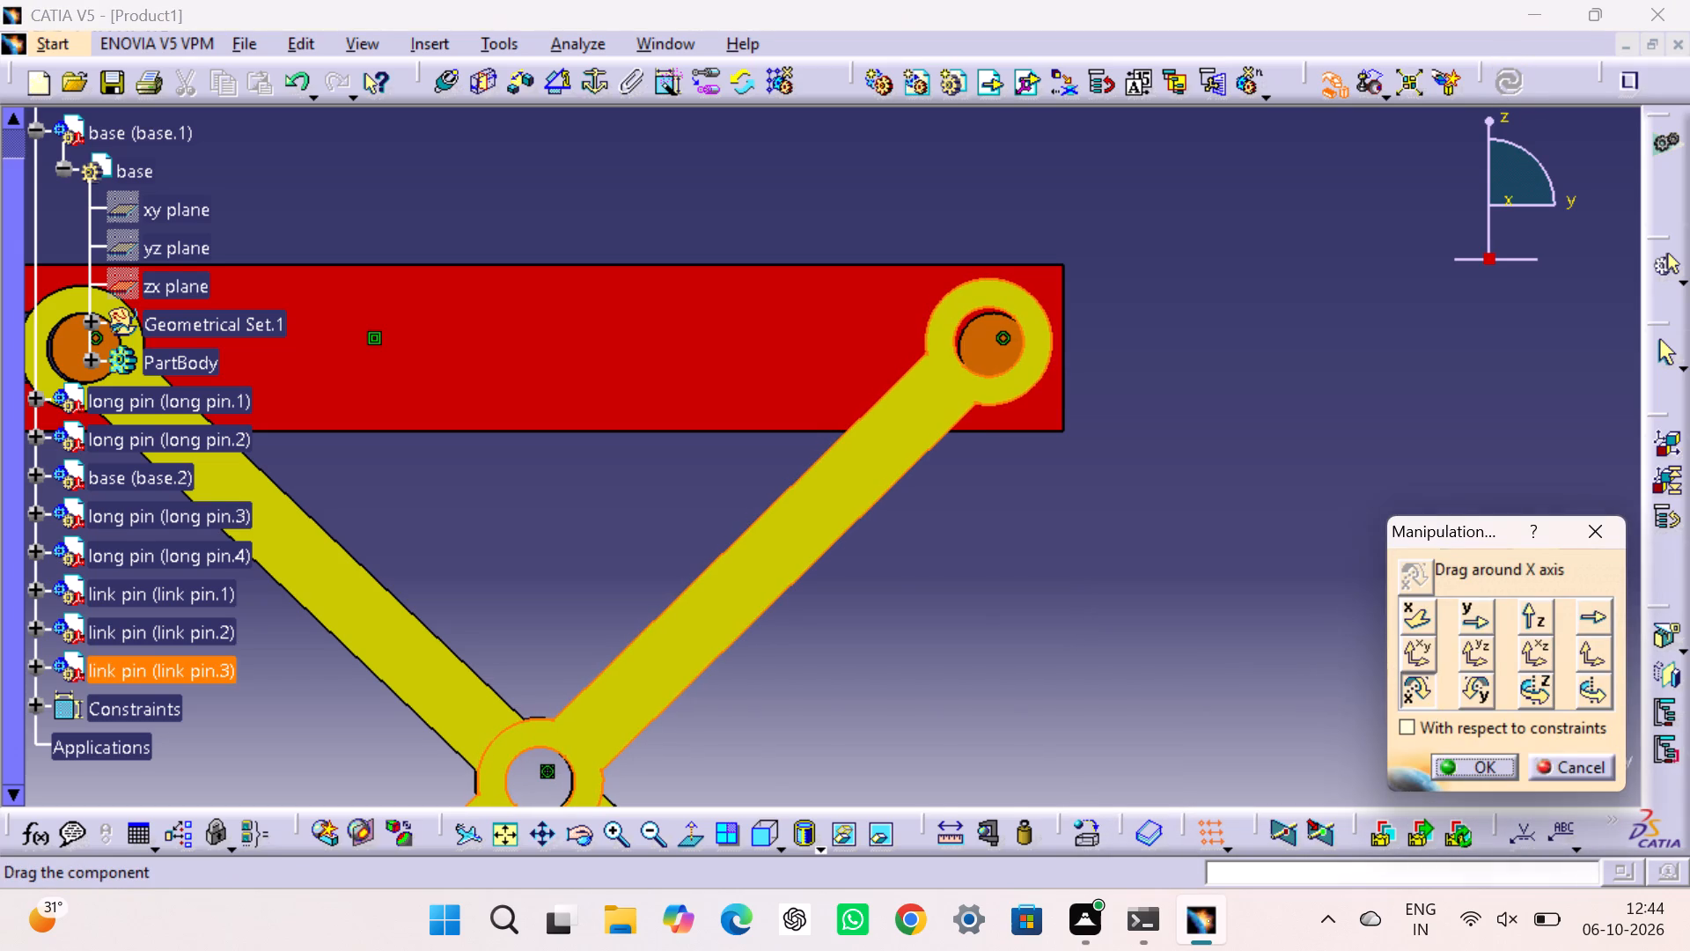
{"action": "left_click_drag", "start_coordinate": [995, 287], "coordinate": [999, 286]}
{"action": "left_click", "coordinate": [1519, 84]}
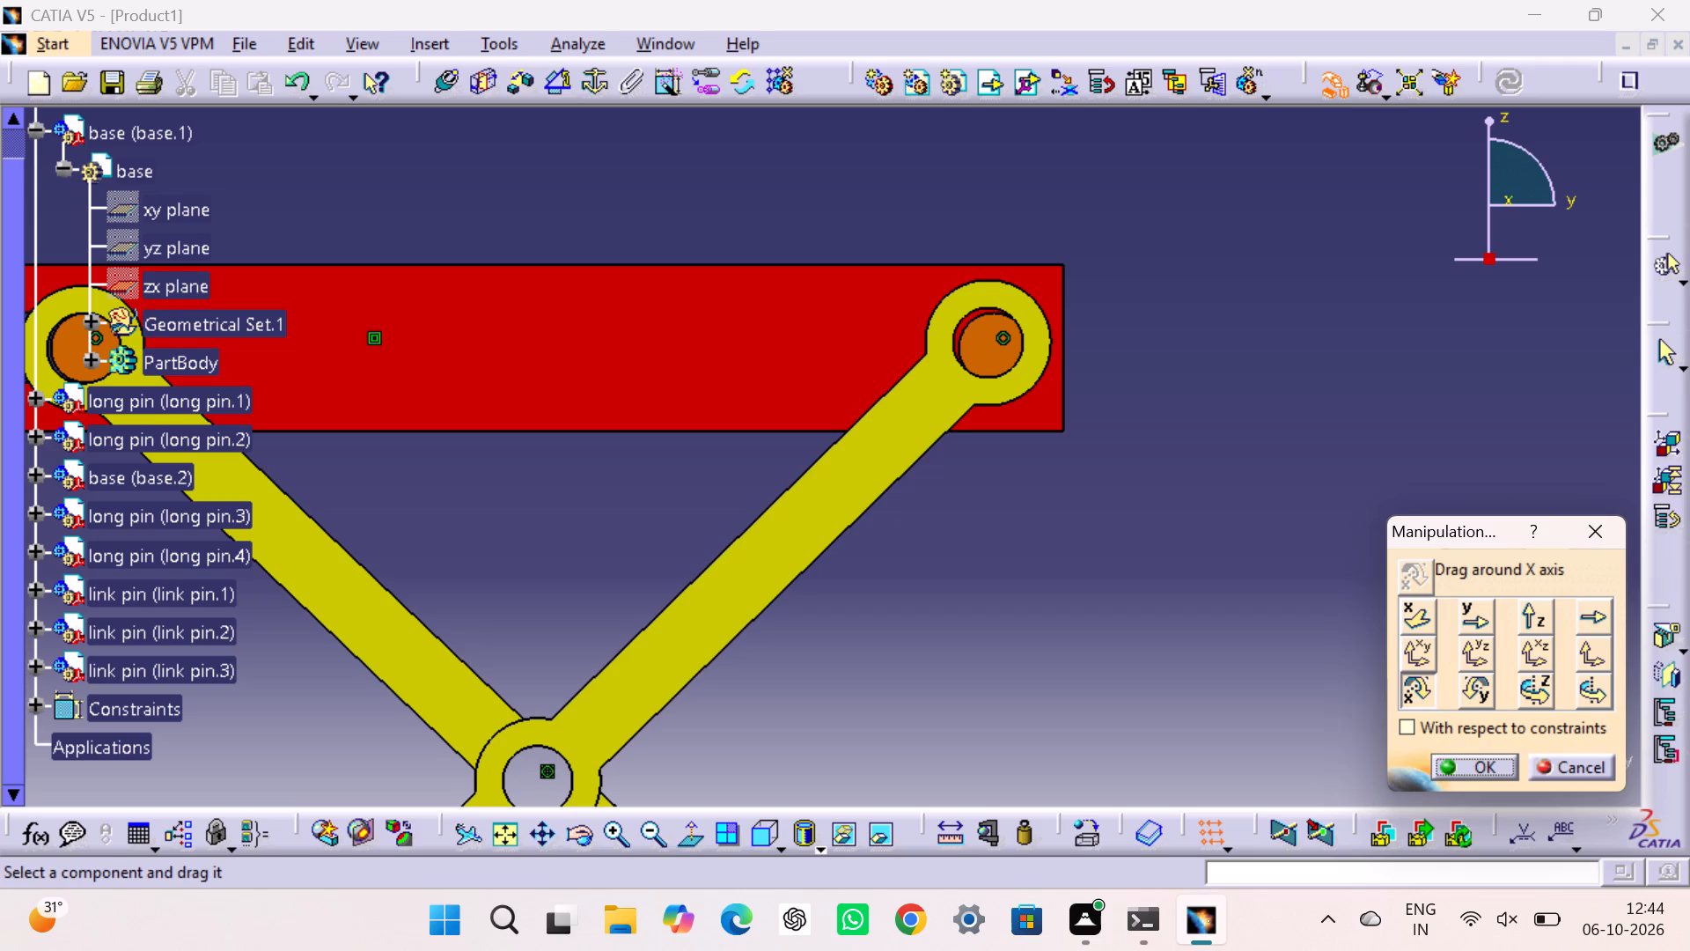
{"action": "left_click_drag", "start_coordinate": [981, 299], "coordinate": [990, 302]}
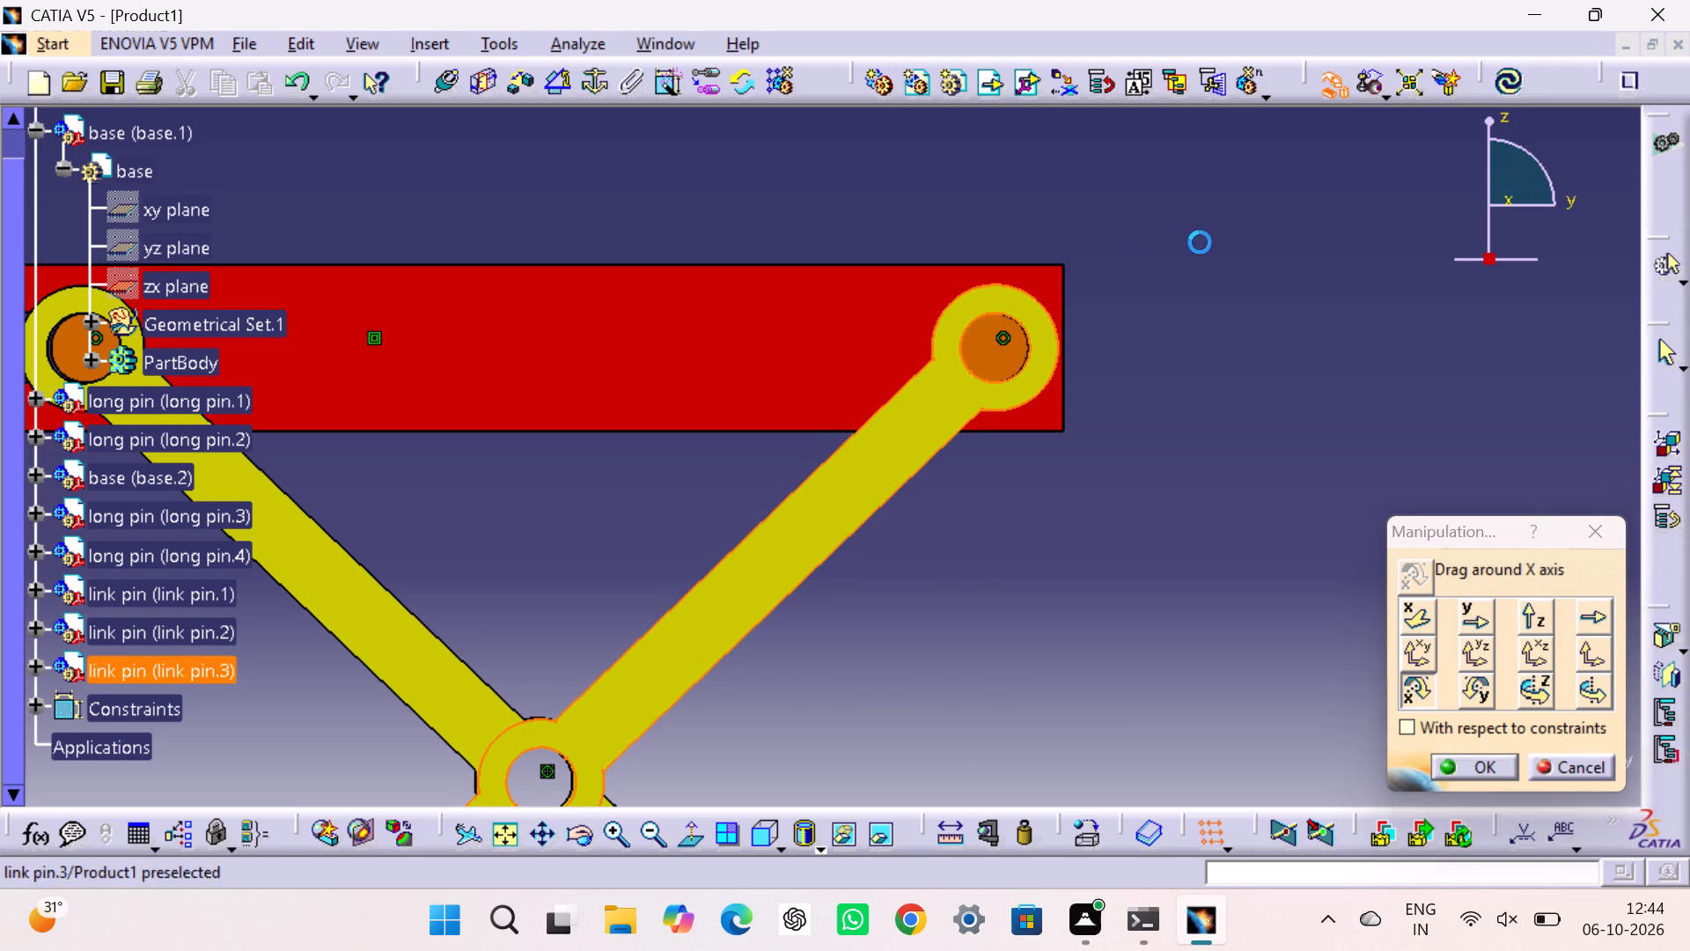
{"action": "left_click", "coordinate": [1517, 82]}
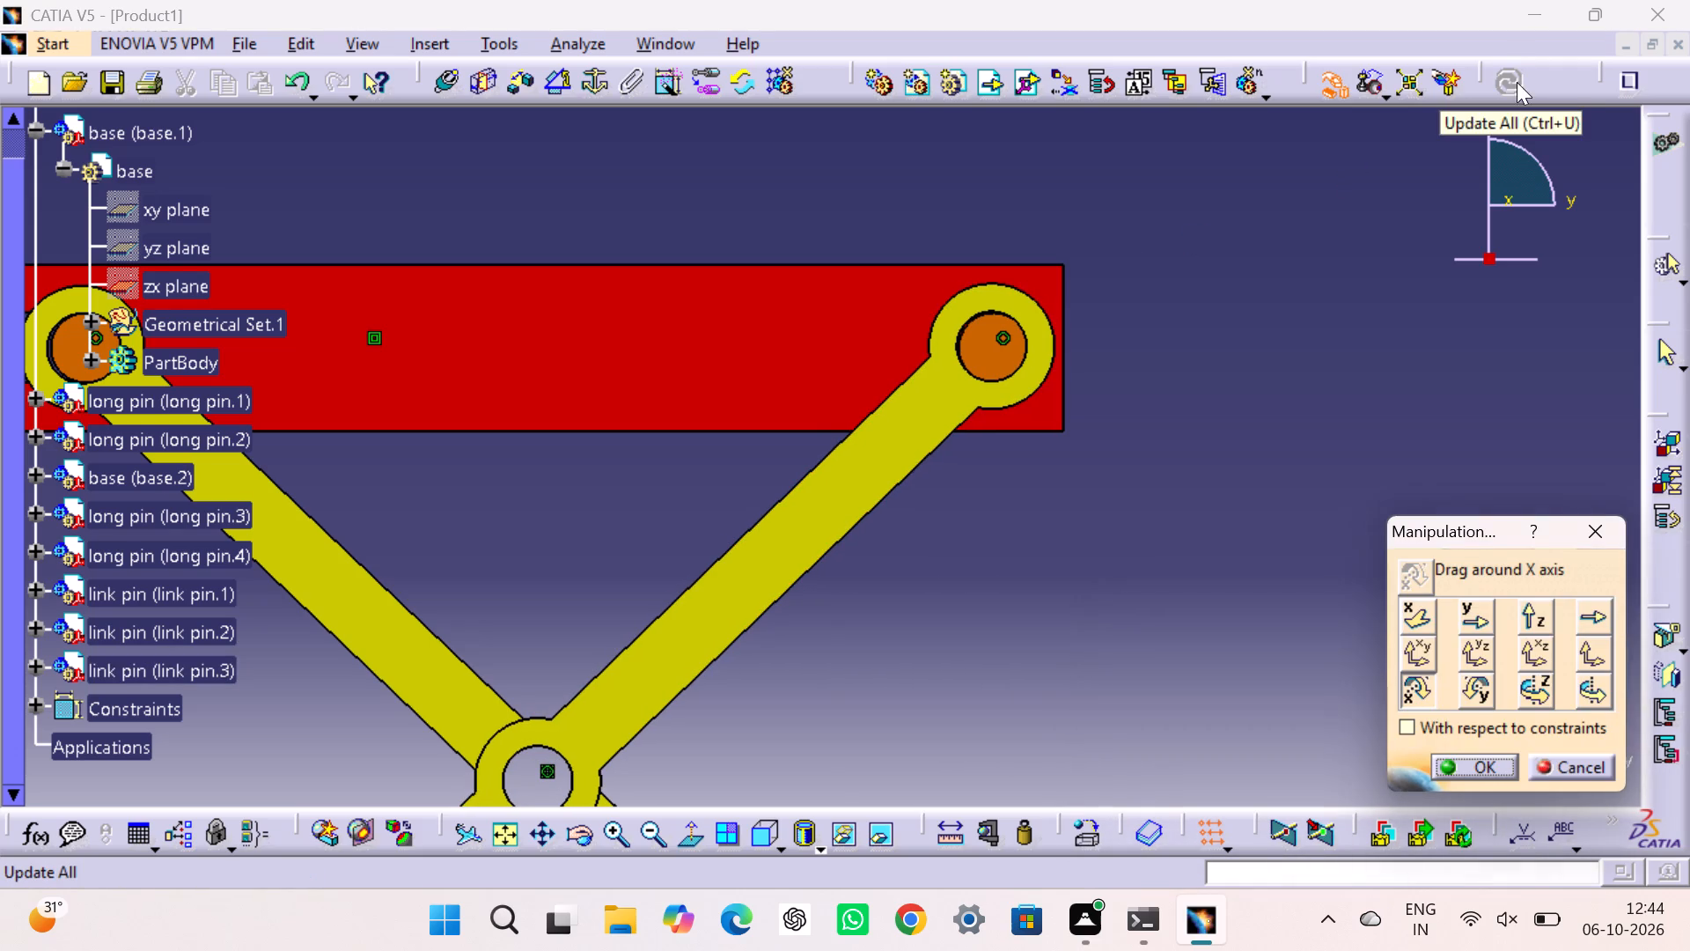
{"action": "left_click", "coordinate": [1480, 763]}
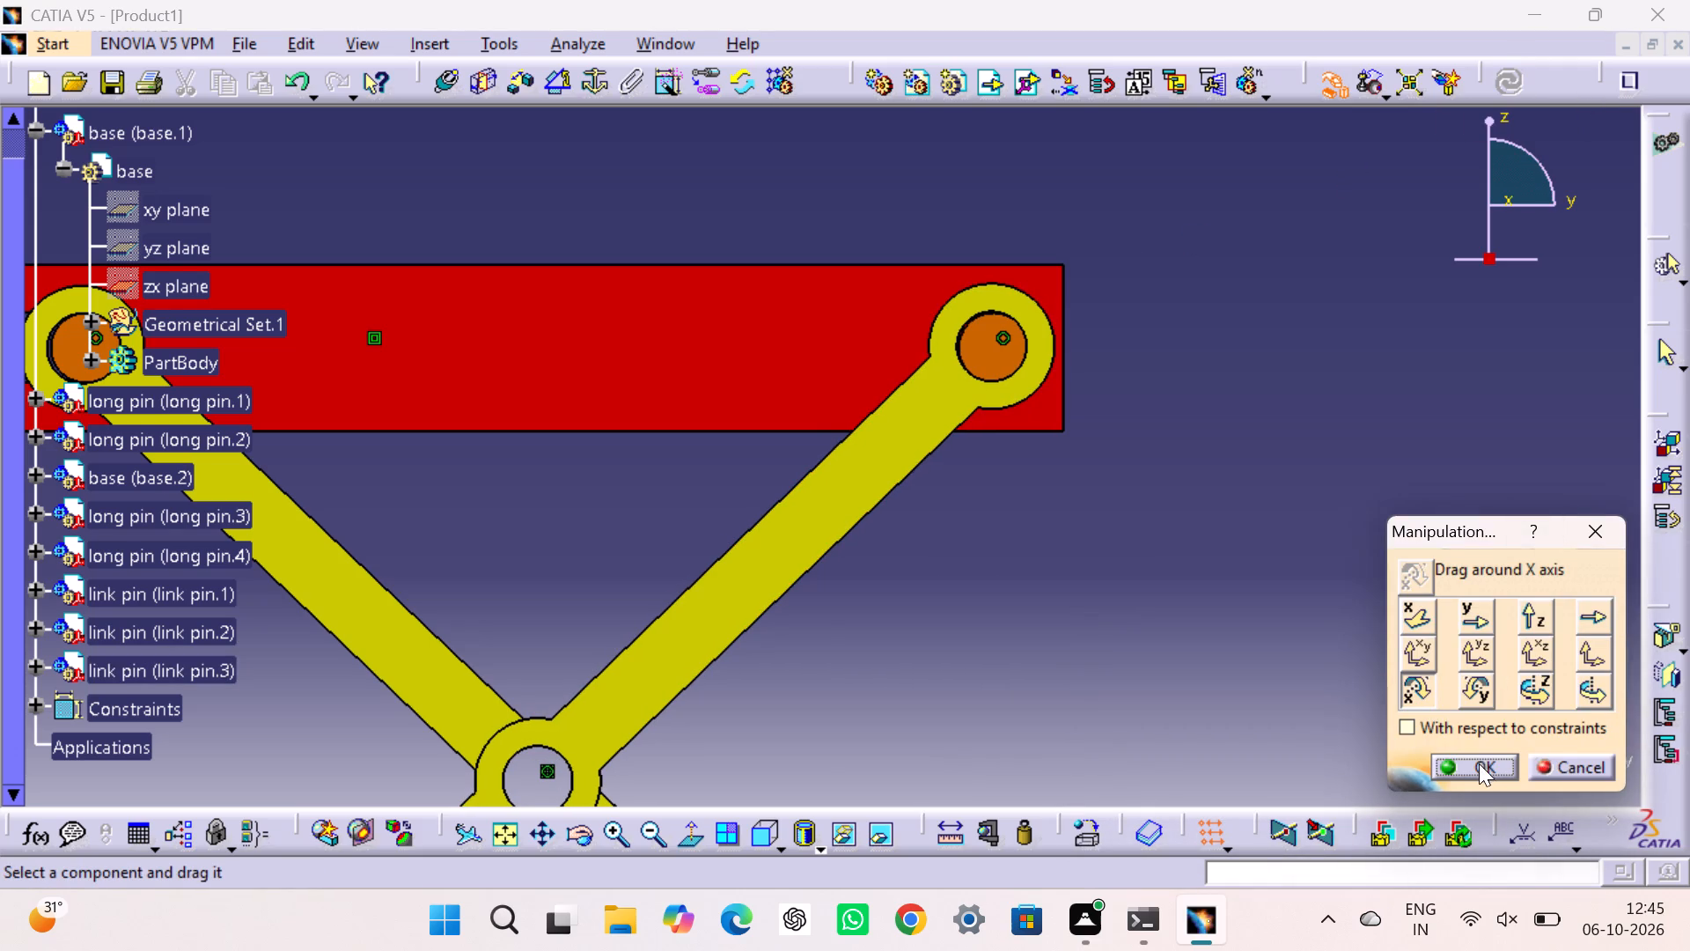
{"action": "left_click_drag", "start_coordinate": [1322, 509], "coordinate": [1322, 500]}
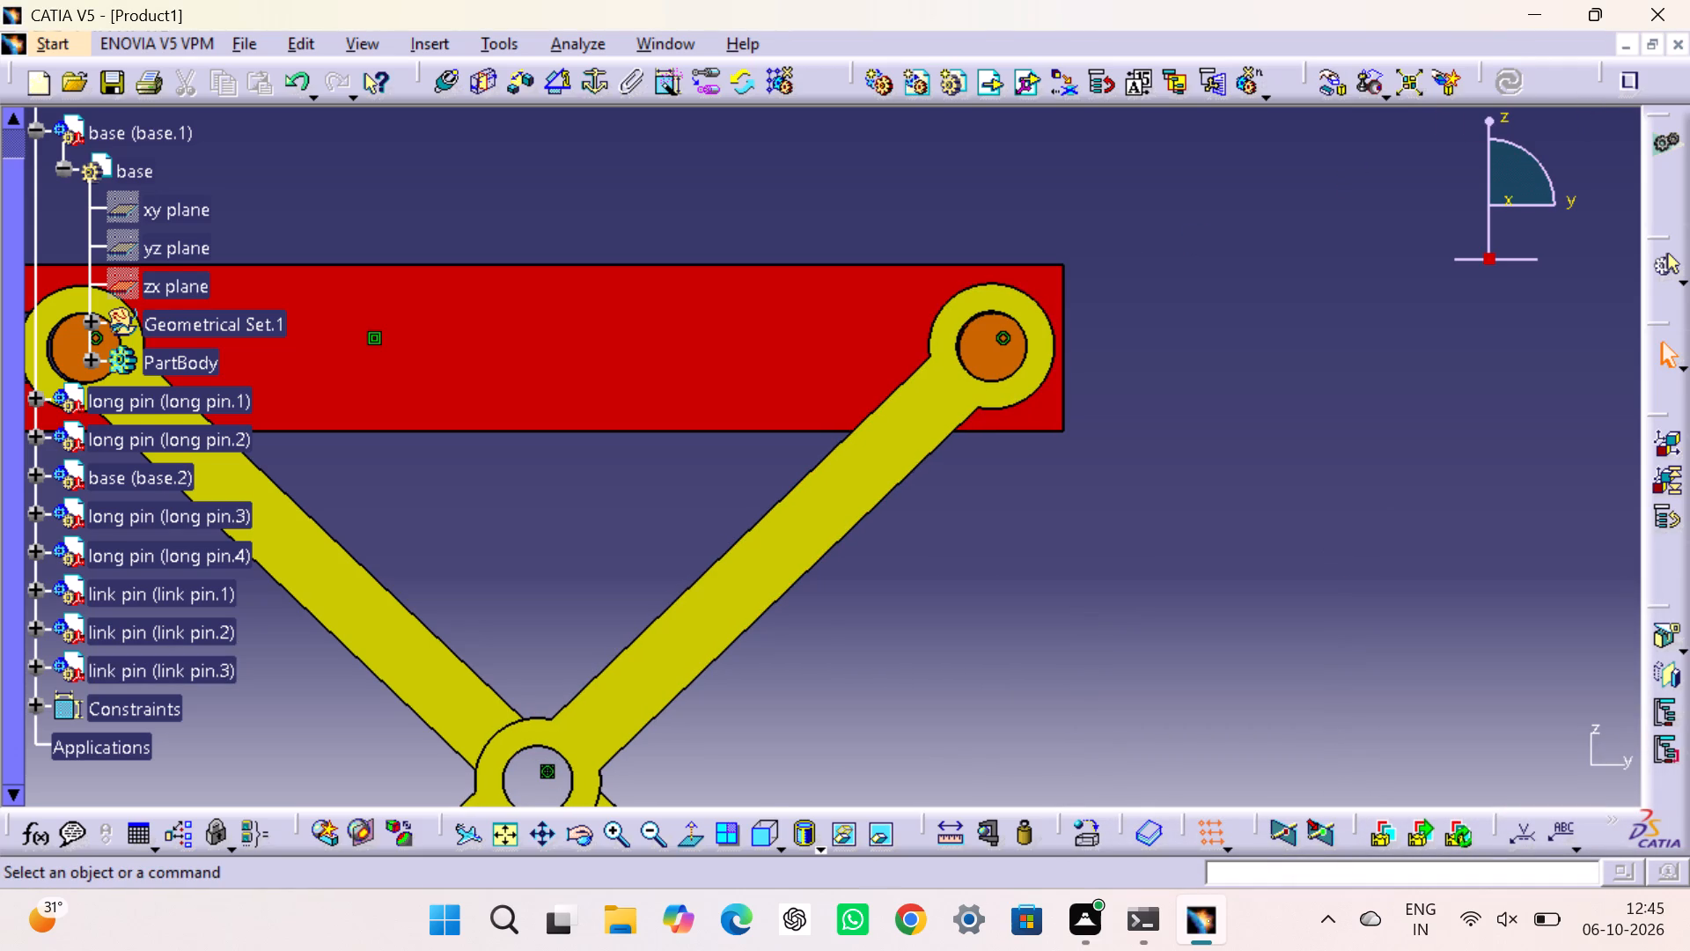
Add a contact constraint between the facing flat sides of link pin.1 and link pin.3, and update the assembly.
{"action": "left_click", "coordinate": [773, 838]}
{"action": "left_click", "coordinate": [782, 842]}
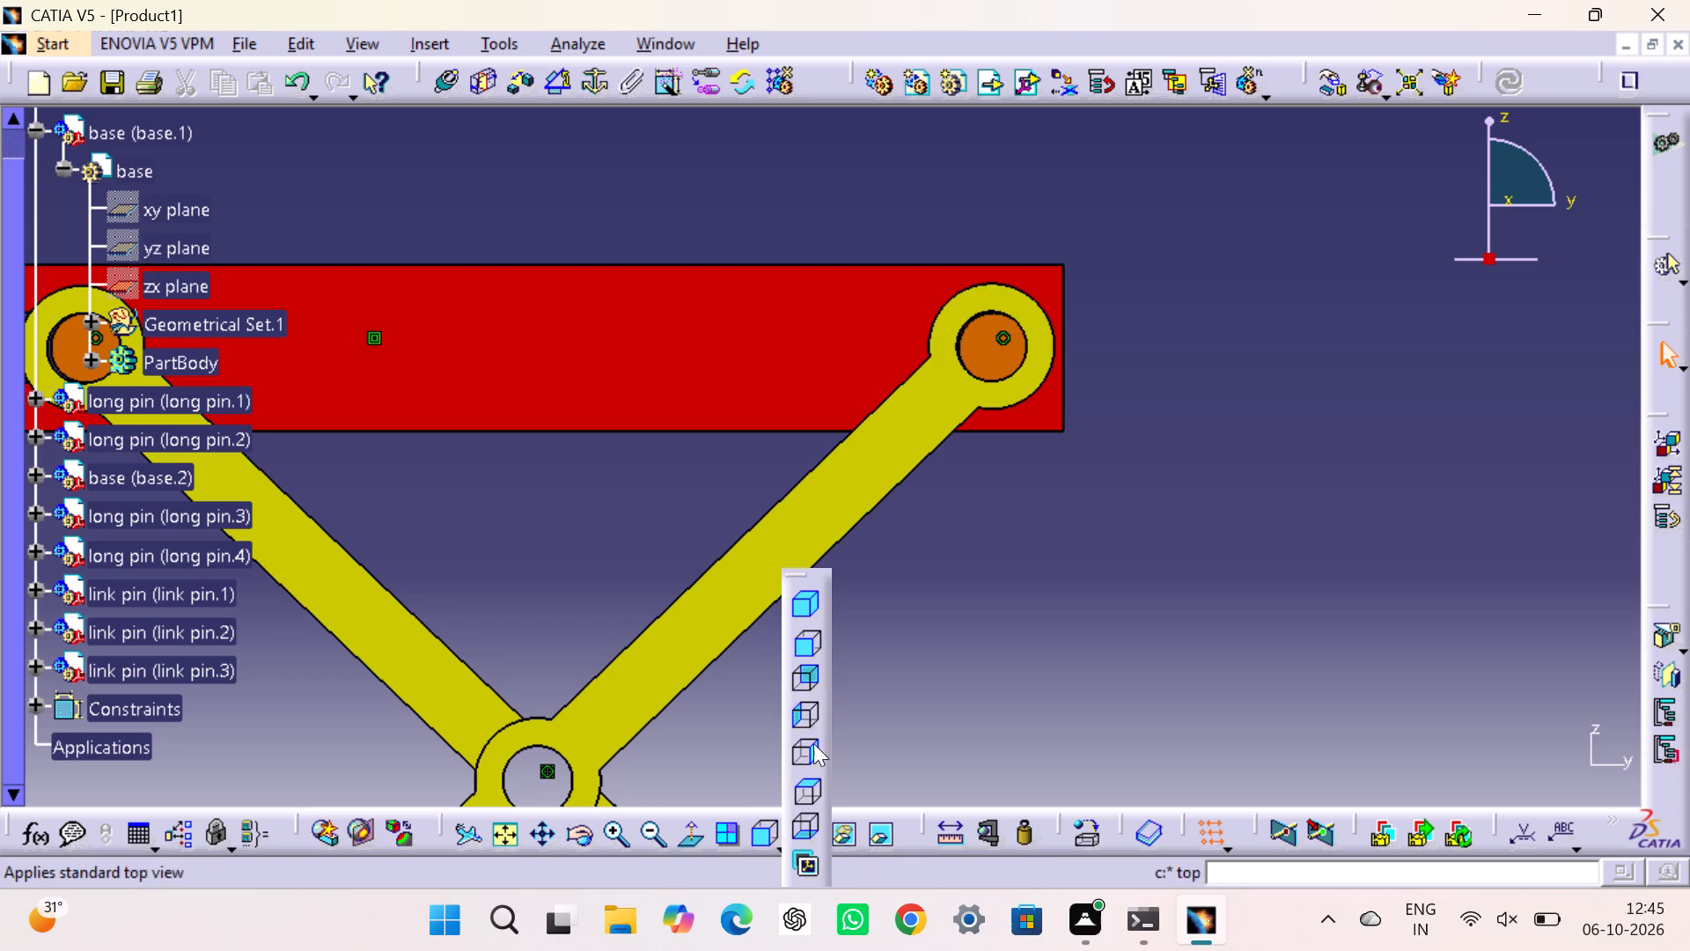
{"action": "left_click", "coordinate": [799, 608]}
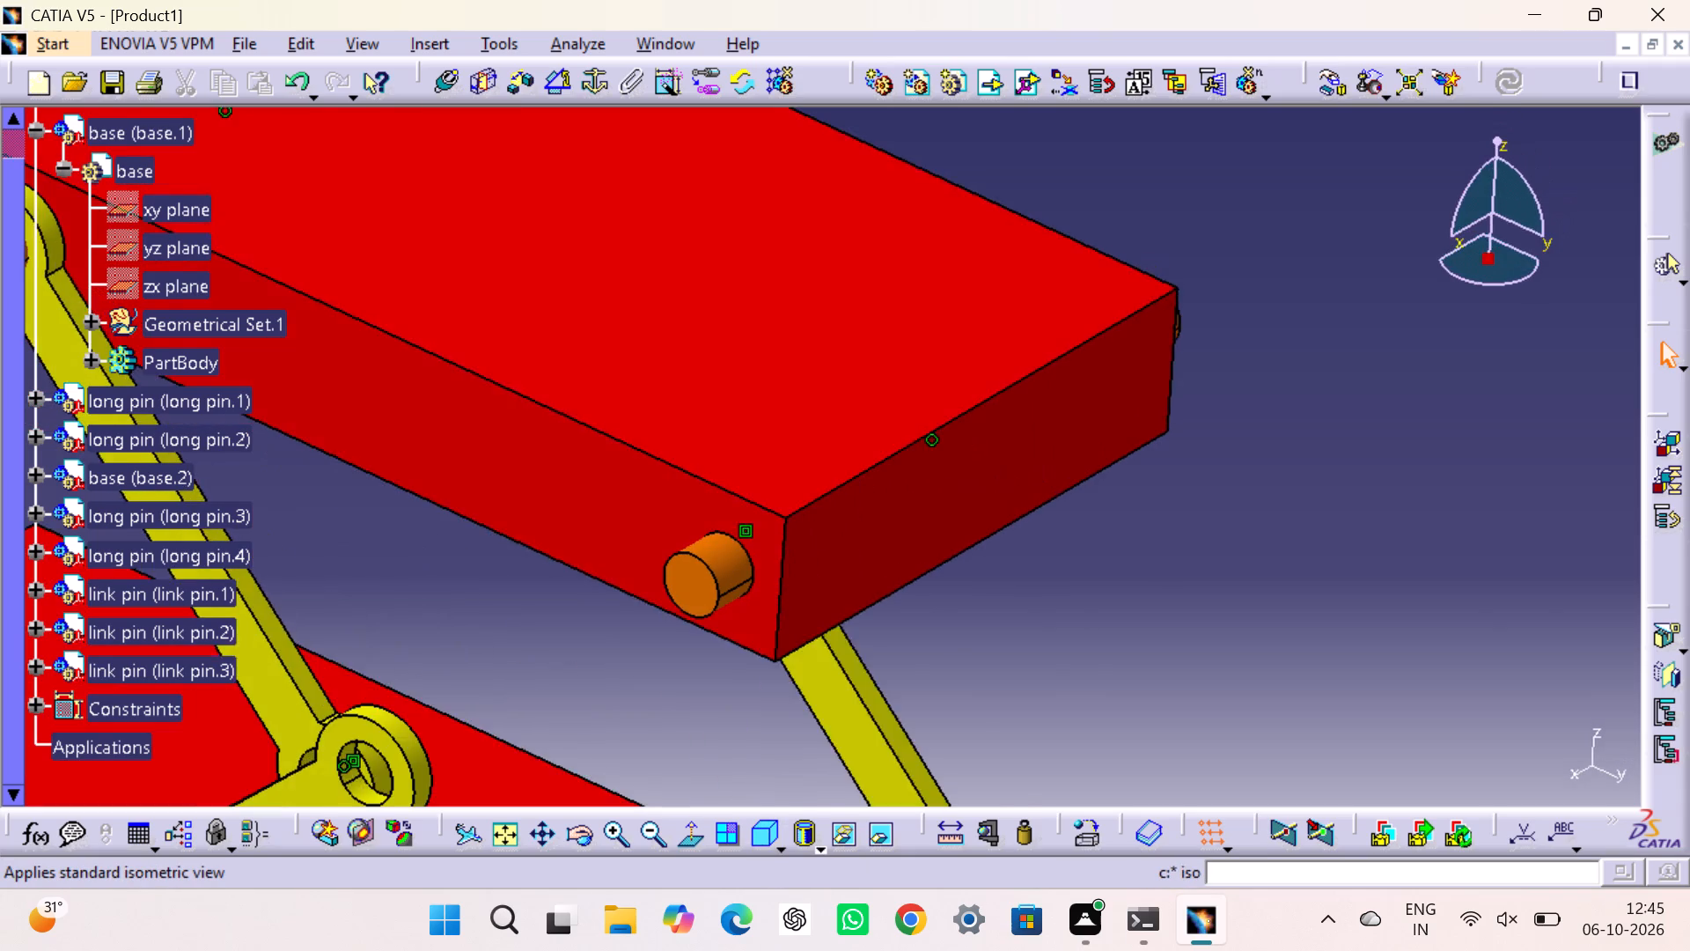
{"action": "left_click_drag", "start_coordinate": [1341, 499], "coordinate": [1332, 495]}
{"action": "middle_click_drag", "start_coordinate": [1214, 551], "coordinate": [1266, 468]}
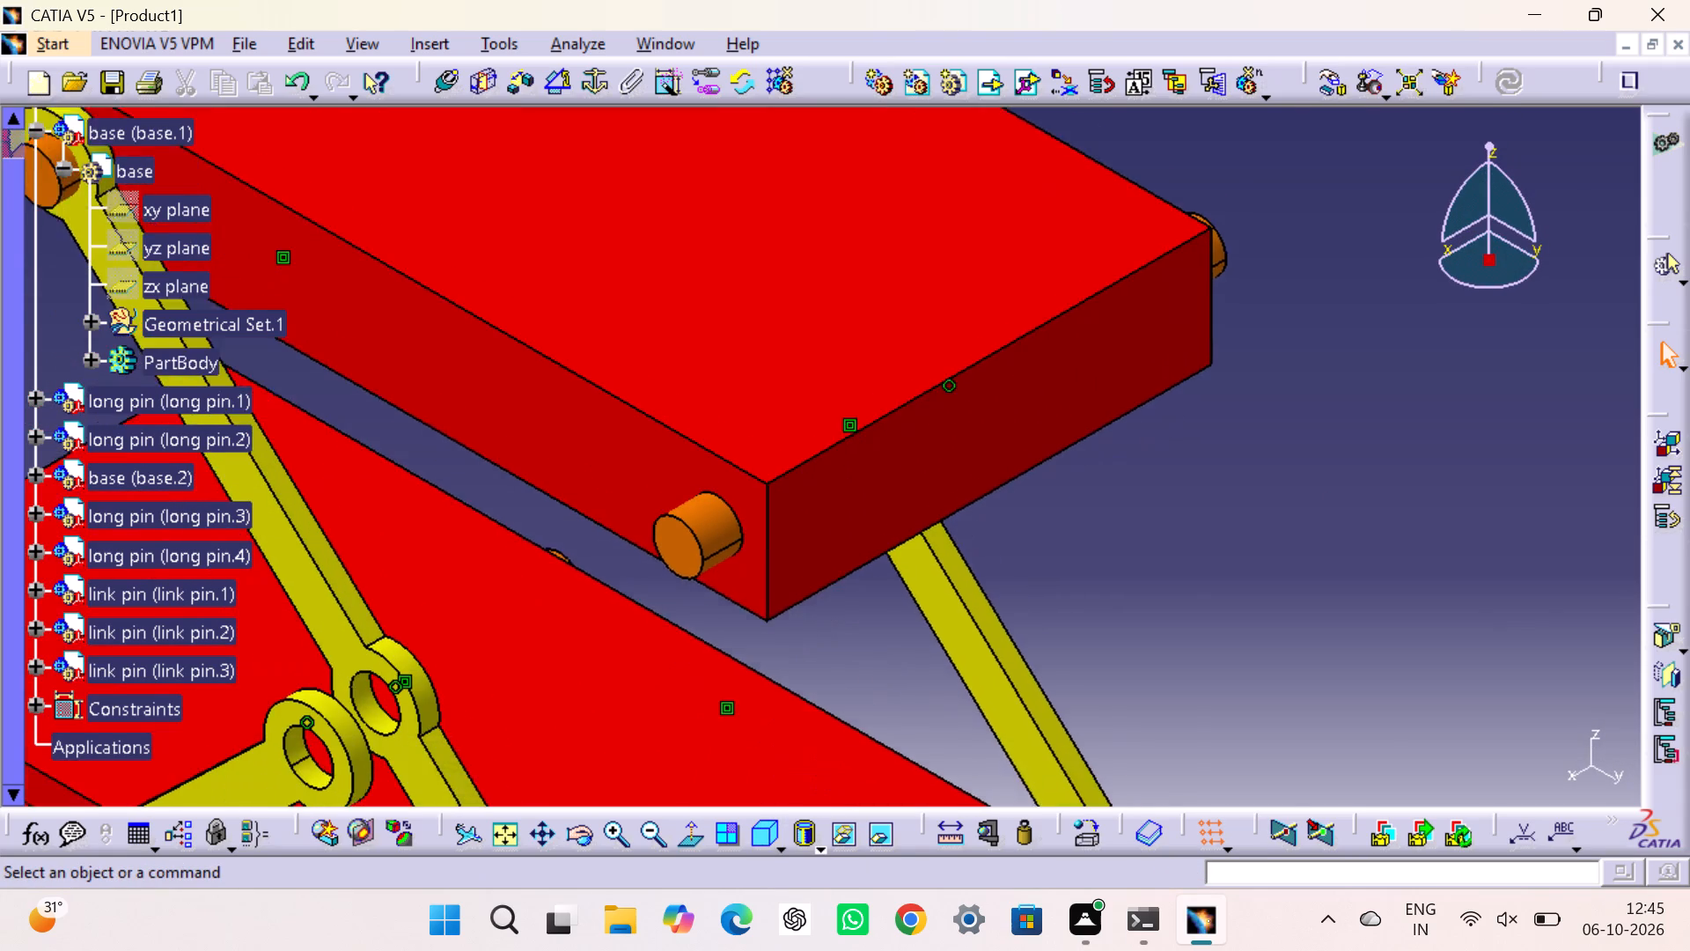
{"action": "middle_click_drag", "start_coordinate": [1266, 468], "coordinate": [1410, 233]}
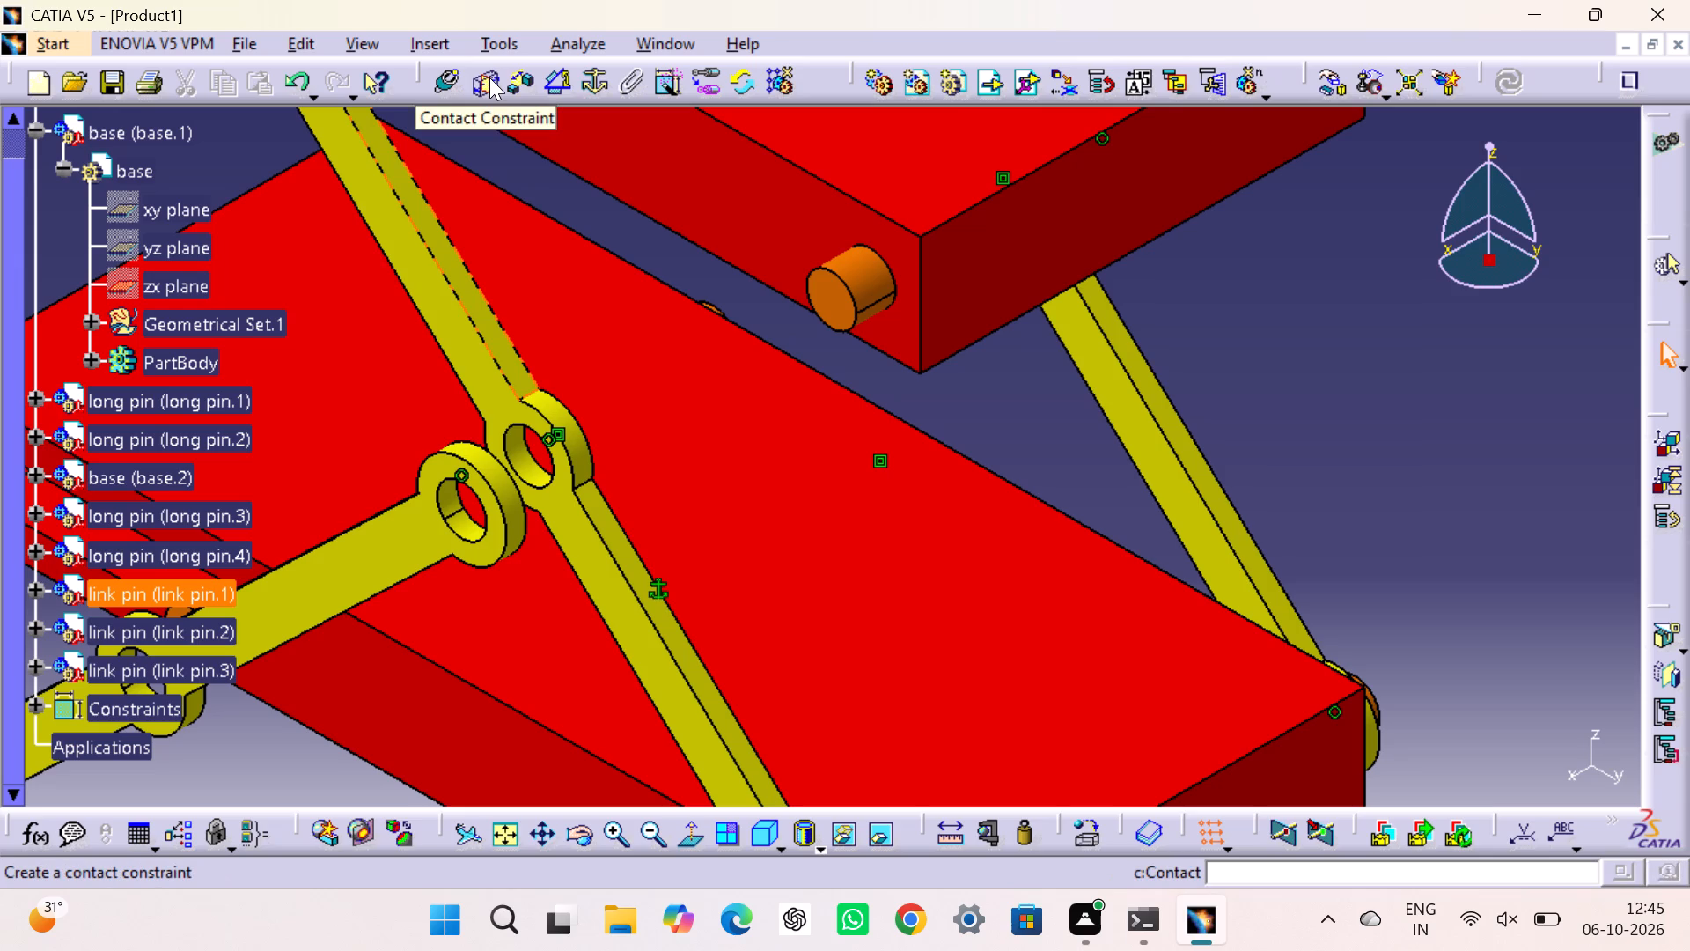
{"action": "left_click", "coordinate": [489, 77]}
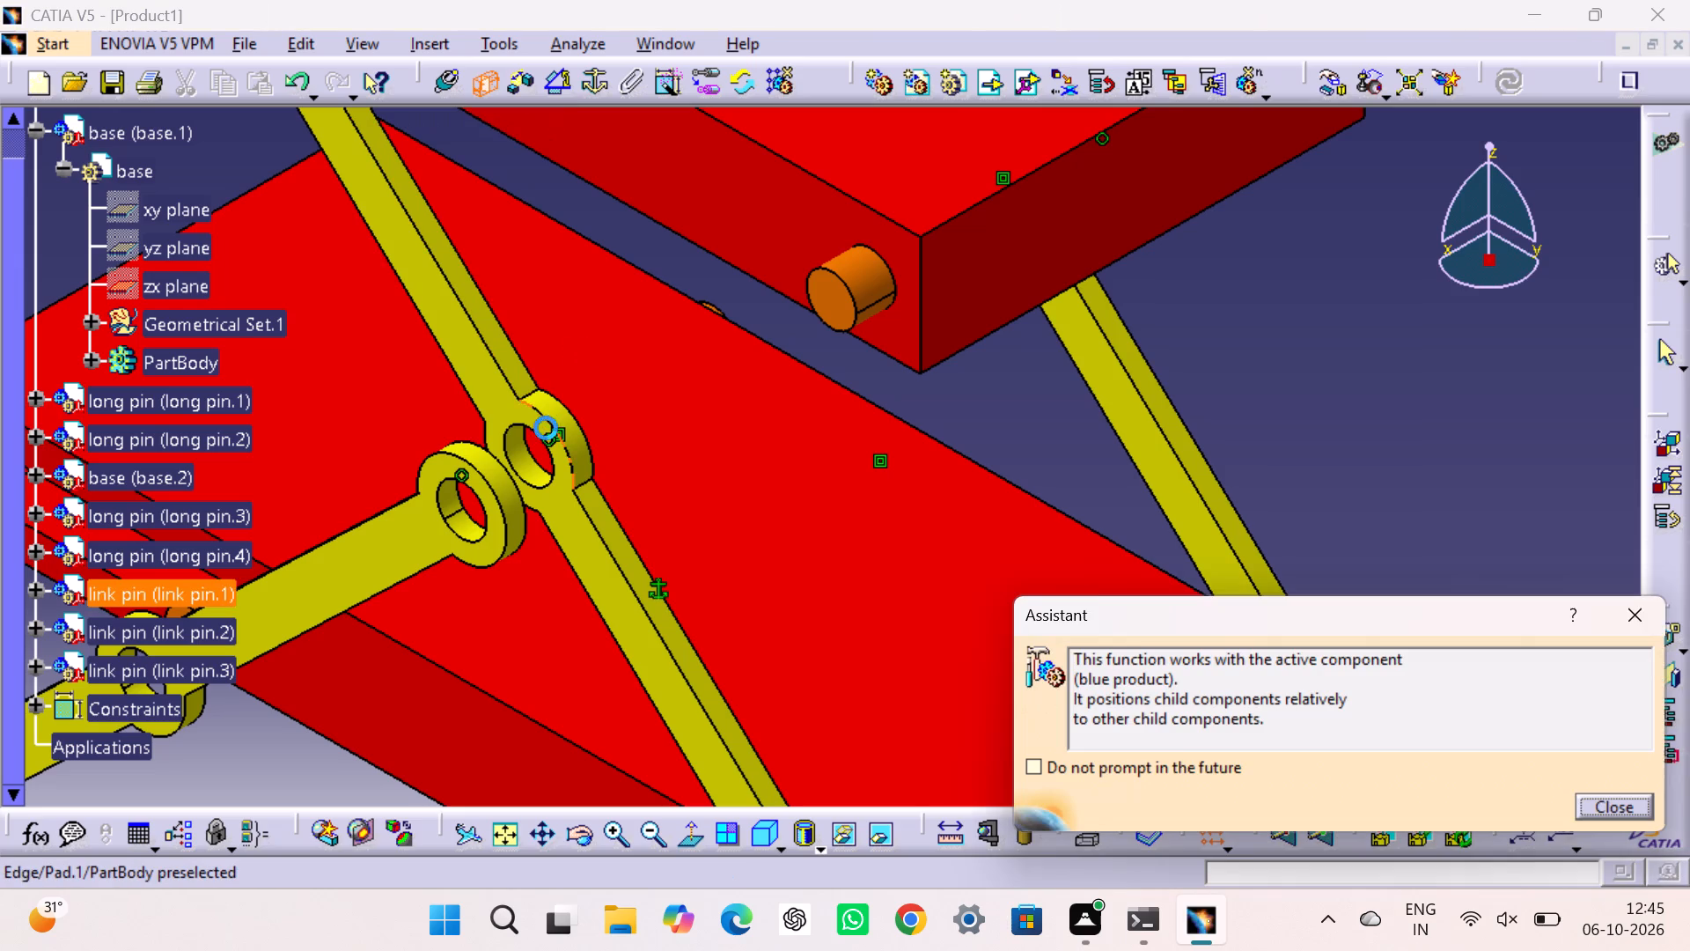
{"action": "left_click", "coordinate": [500, 408]}
{"action": "middle_click_drag", "start_coordinate": [500, 408], "coordinate": [1131, 202]}
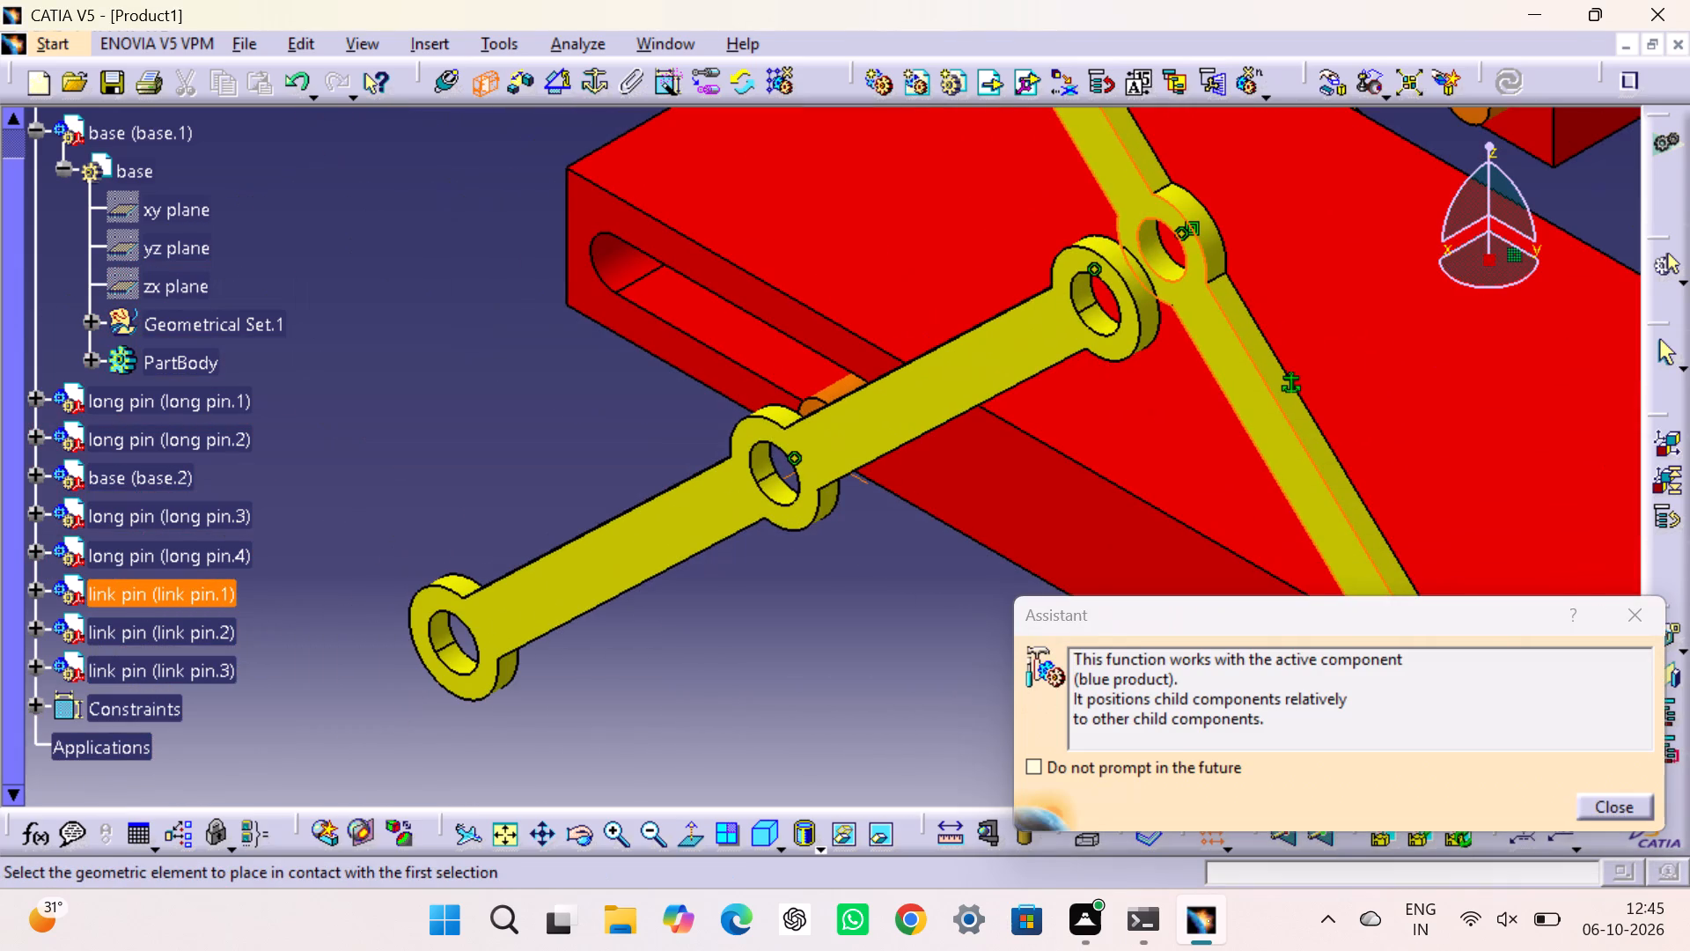
{"action": "middle_click_drag", "start_coordinate": [870, 612], "coordinate": [561, 527]}
{"action": "right_click_drag", "start_coordinate": [865, 611], "coordinate": [558, 537]}
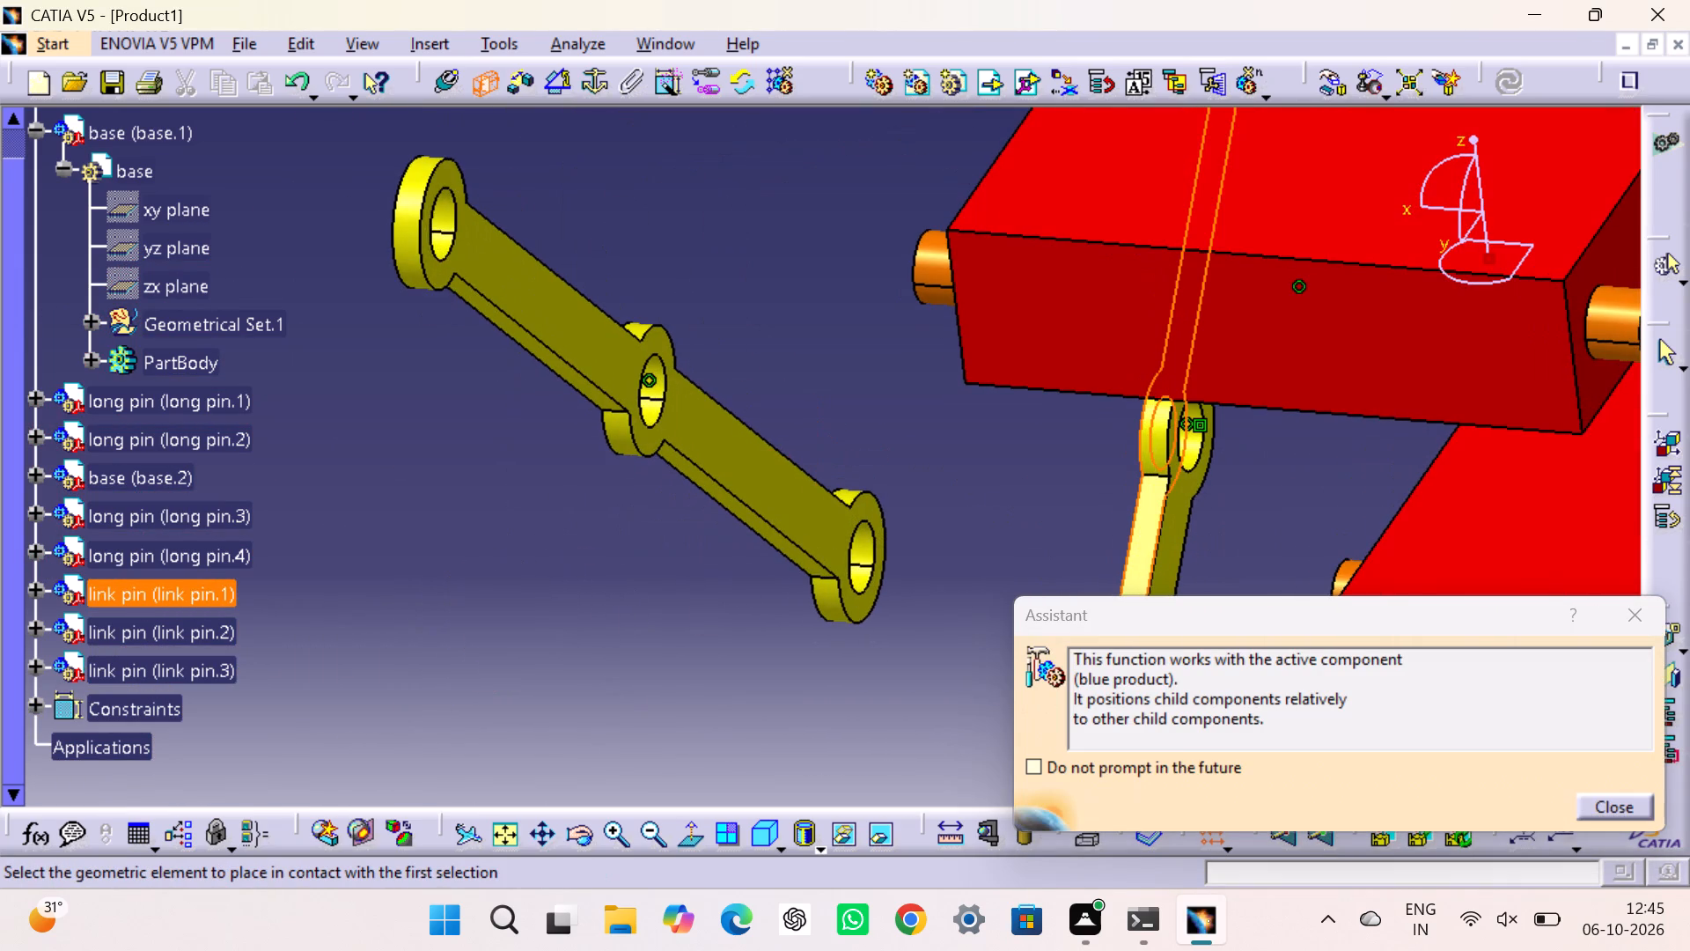
{"action": "left_click", "coordinate": [617, 373]}
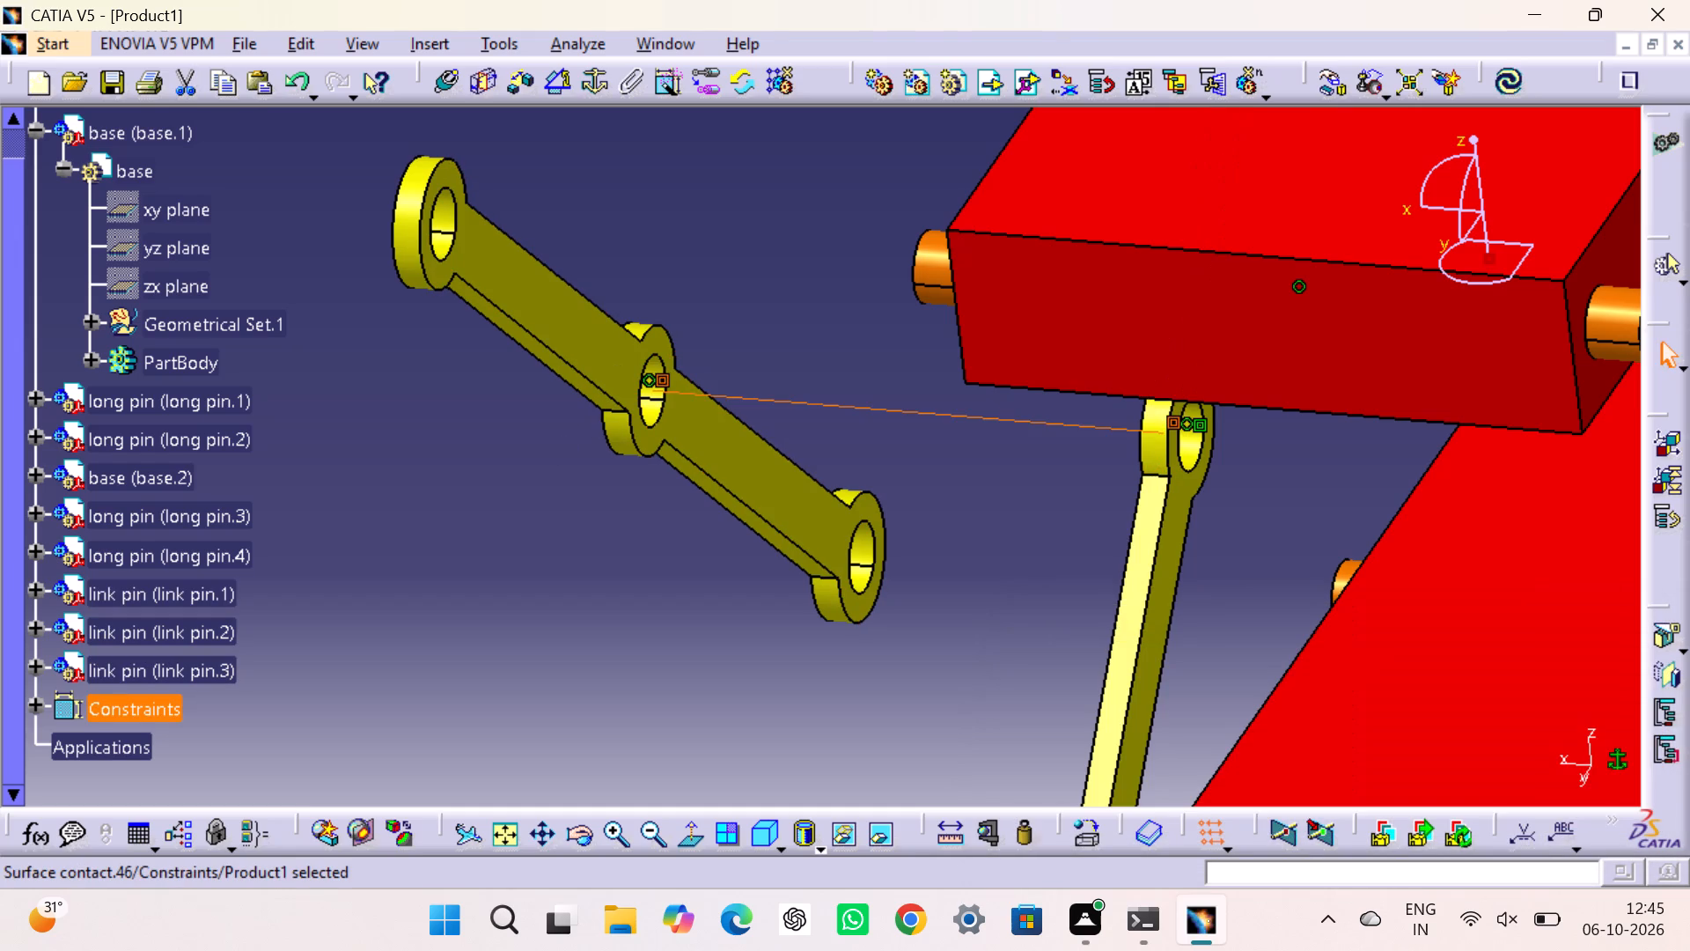
{"action": "left_click", "coordinate": [1493, 83]}
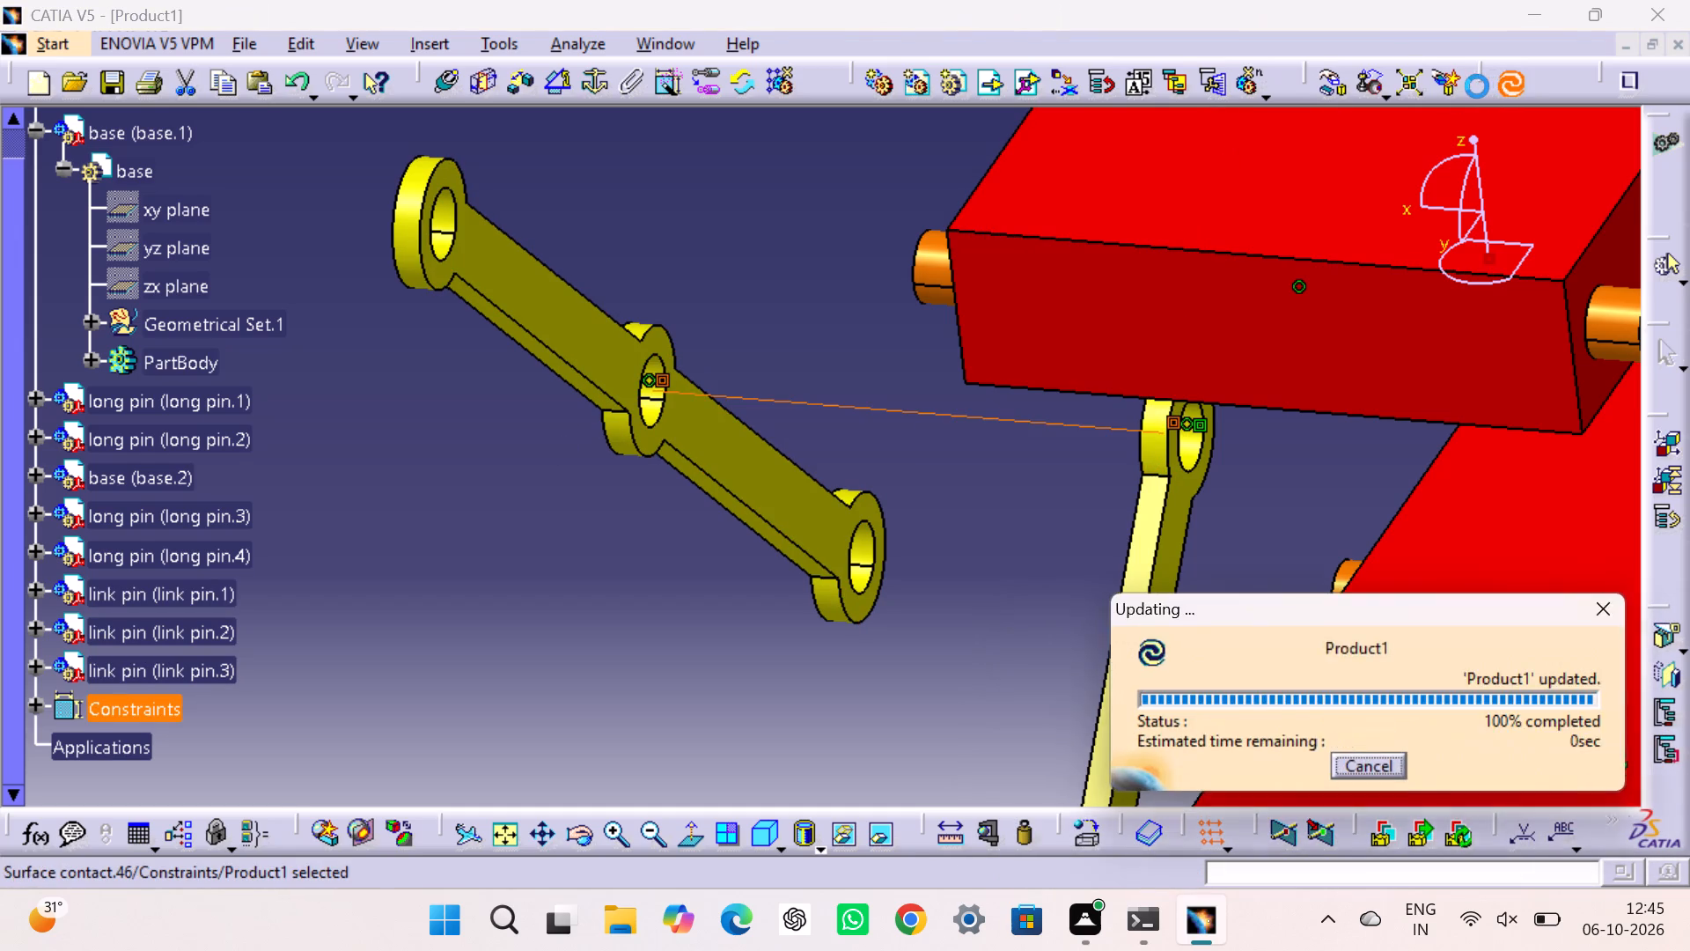
{"action": "middle_click_drag", "start_coordinate": [885, 490], "coordinate": [977, 511]}
{"action": "right_click_drag", "start_coordinate": [885, 490], "coordinate": [977, 511]}
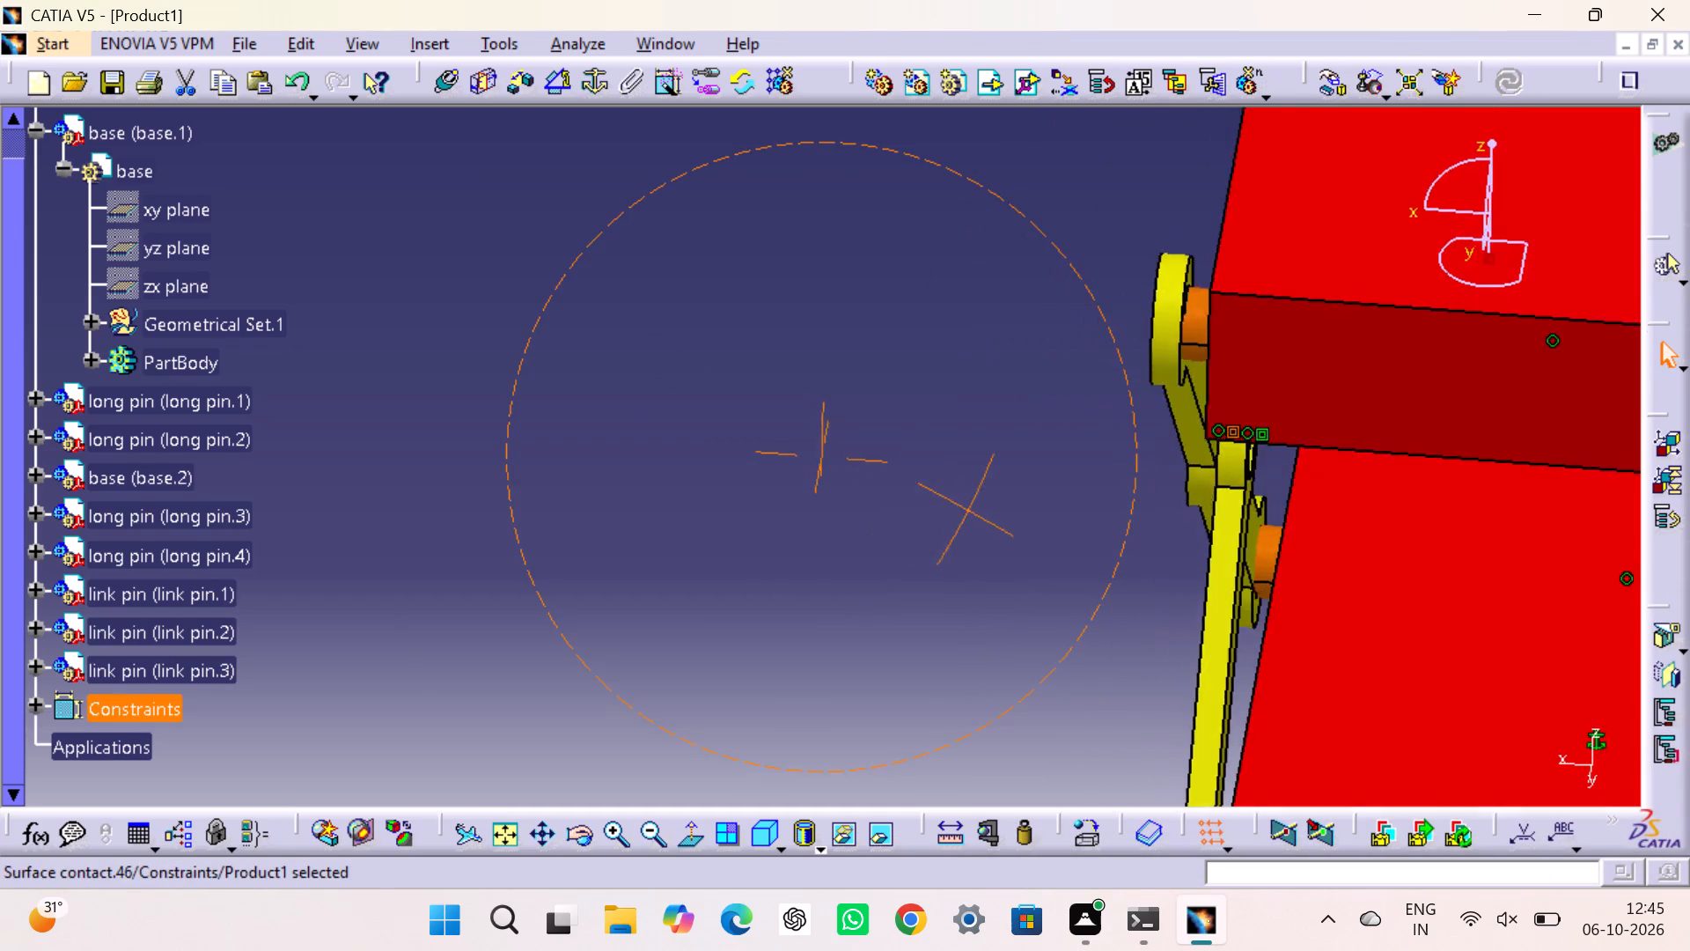
{"action": "middle_click_drag", "start_coordinate": [977, 511], "coordinate": [1119, 524]}
{"action": "right_click_drag", "start_coordinate": [977, 511], "coordinate": [1119, 524]}
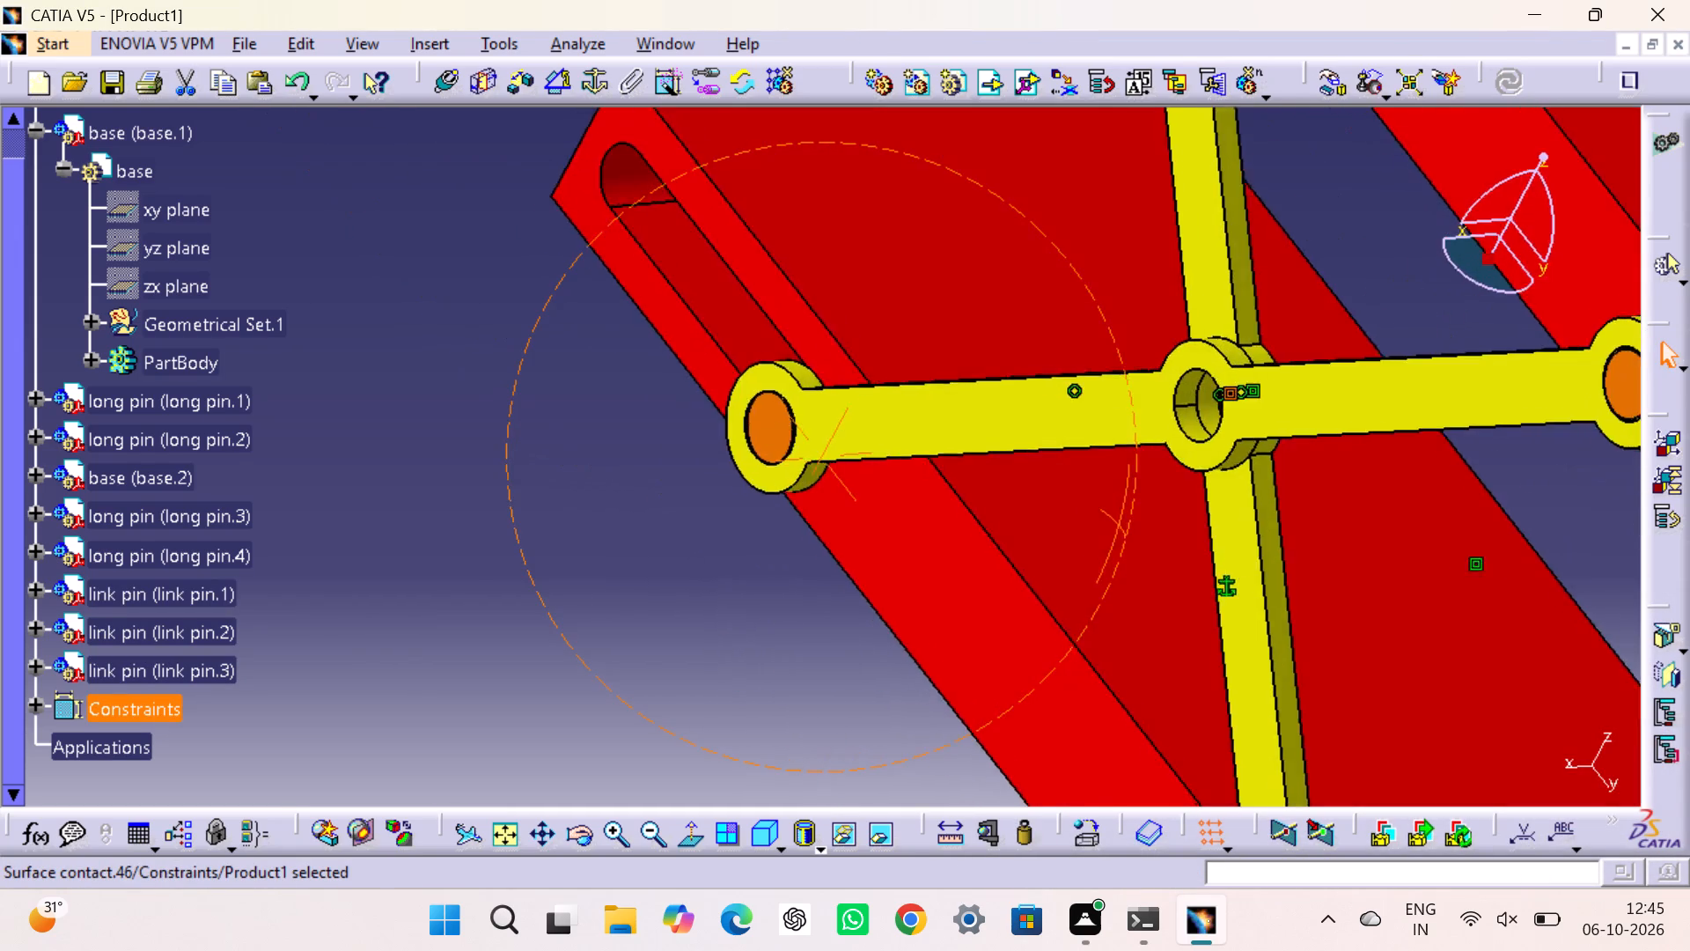
{"action": "right_click_drag", "start_coordinate": [1119, 524], "coordinate": [1102, 512]}
{"action": "middle_click_drag", "start_coordinate": [1119, 524], "coordinate": [1102, 512]}
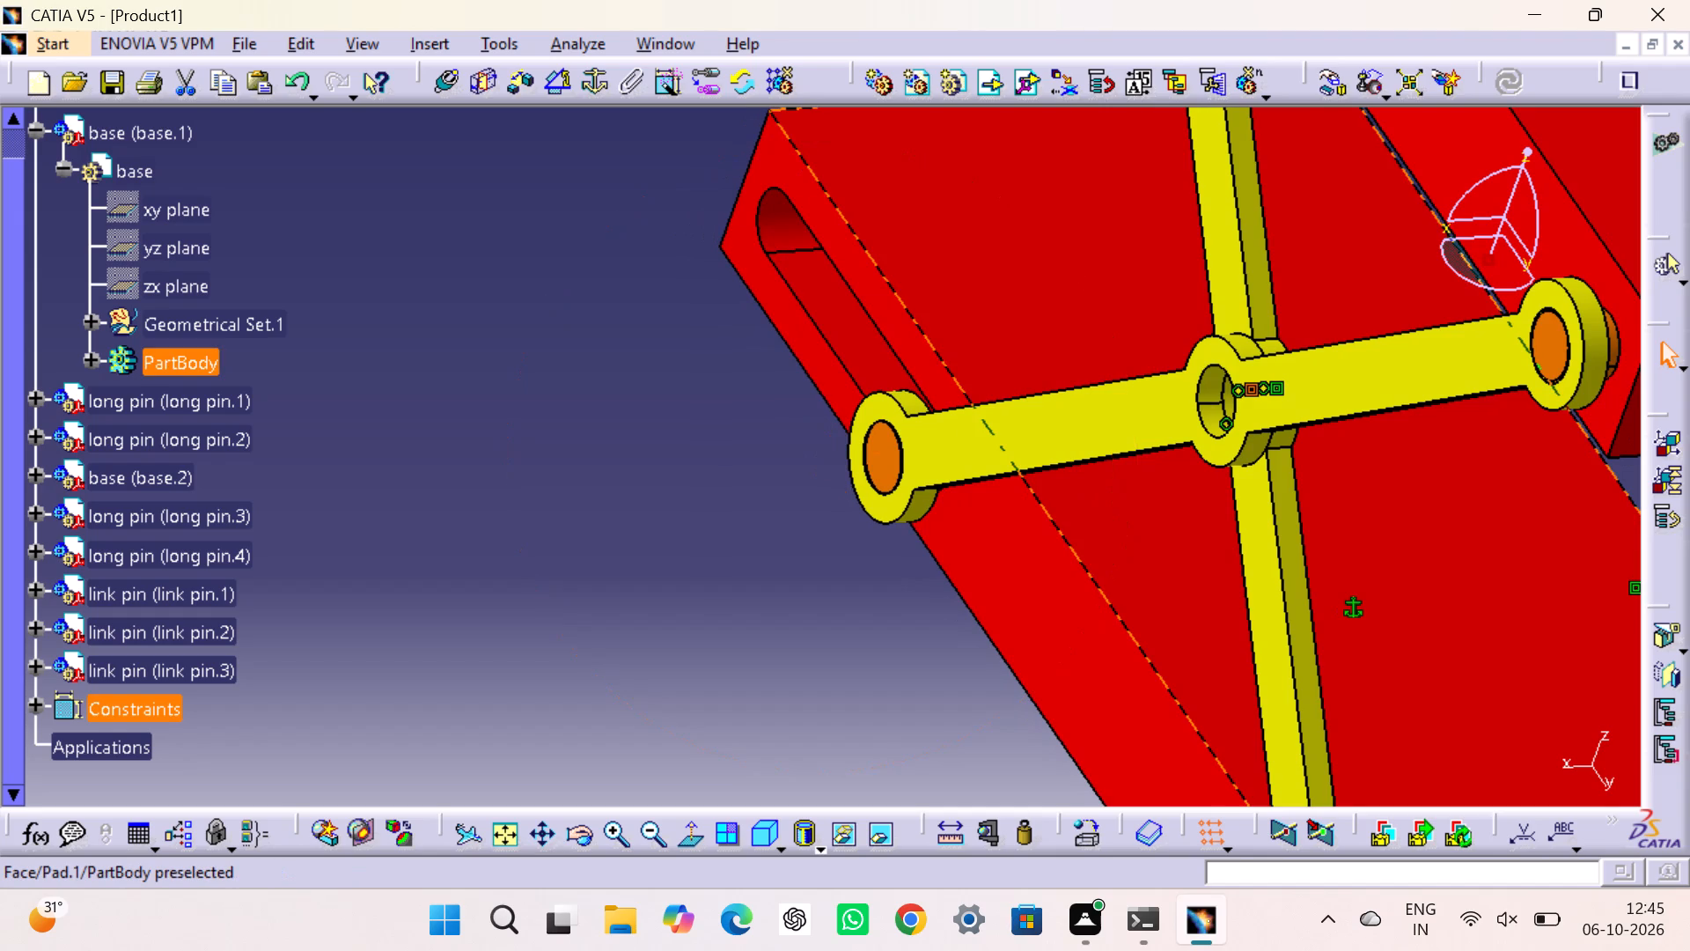
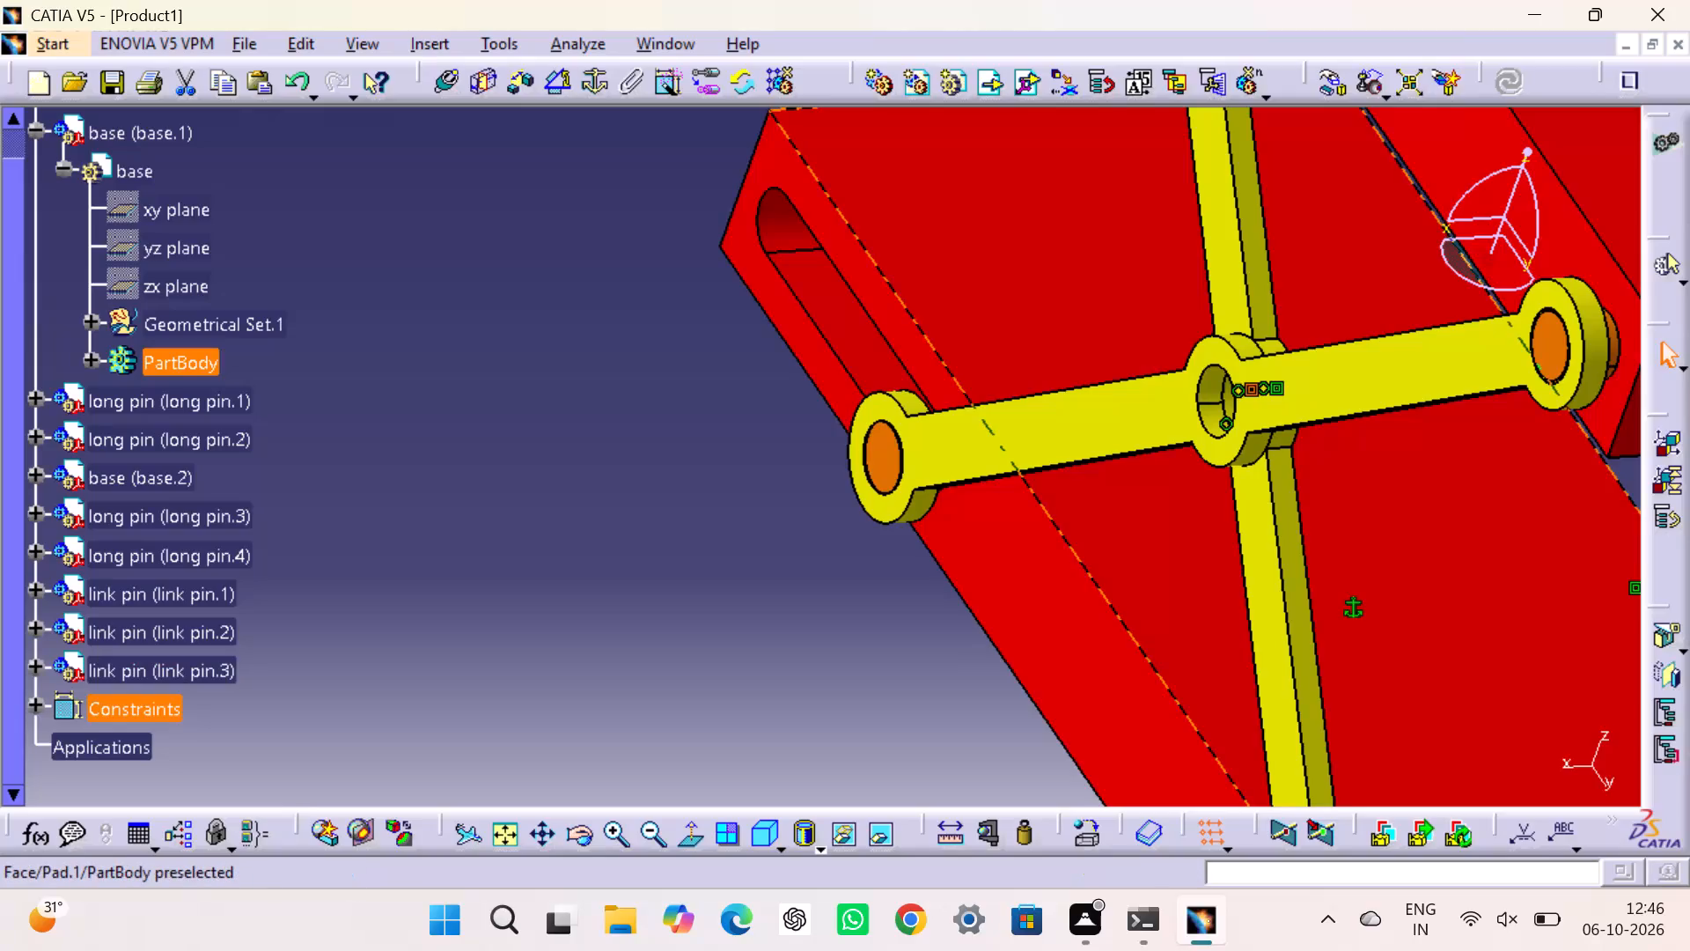
Examine from several angles how link pin.1 and link pin.3 cross and fit over the long pins in both bases.
{"action": "middle_click", "coordinate": [1513, 442]}
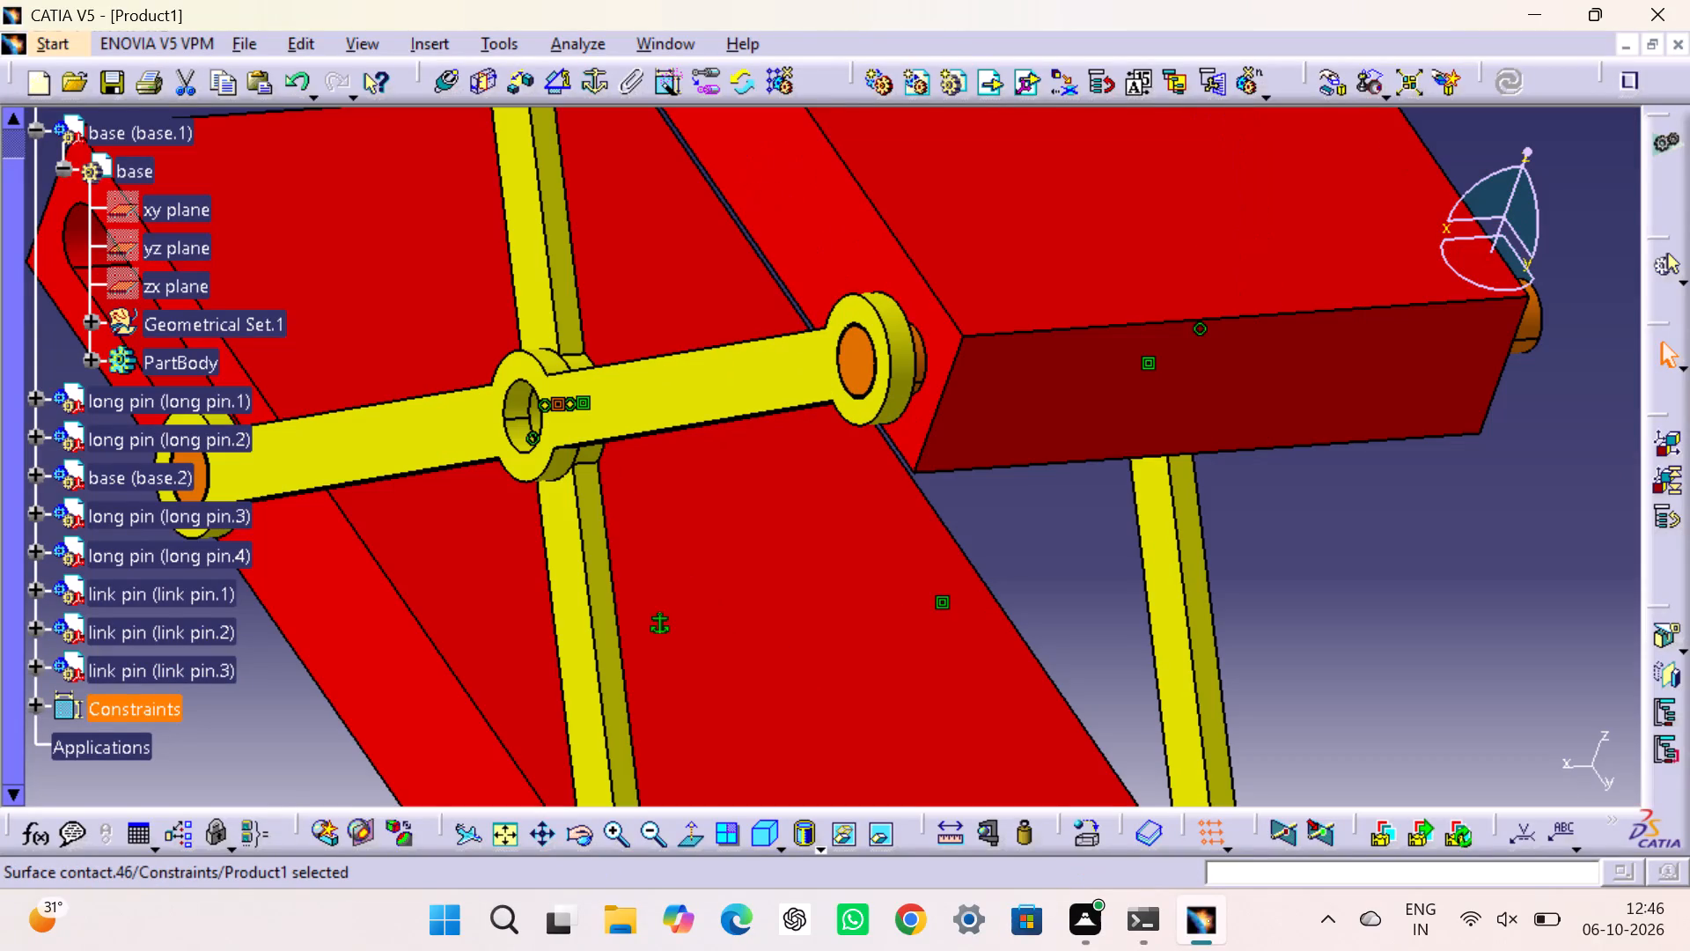
{"action": "scroll", "coordinate": [1247, 490], "scroll_direction": "down", "scroll_amount": 1}
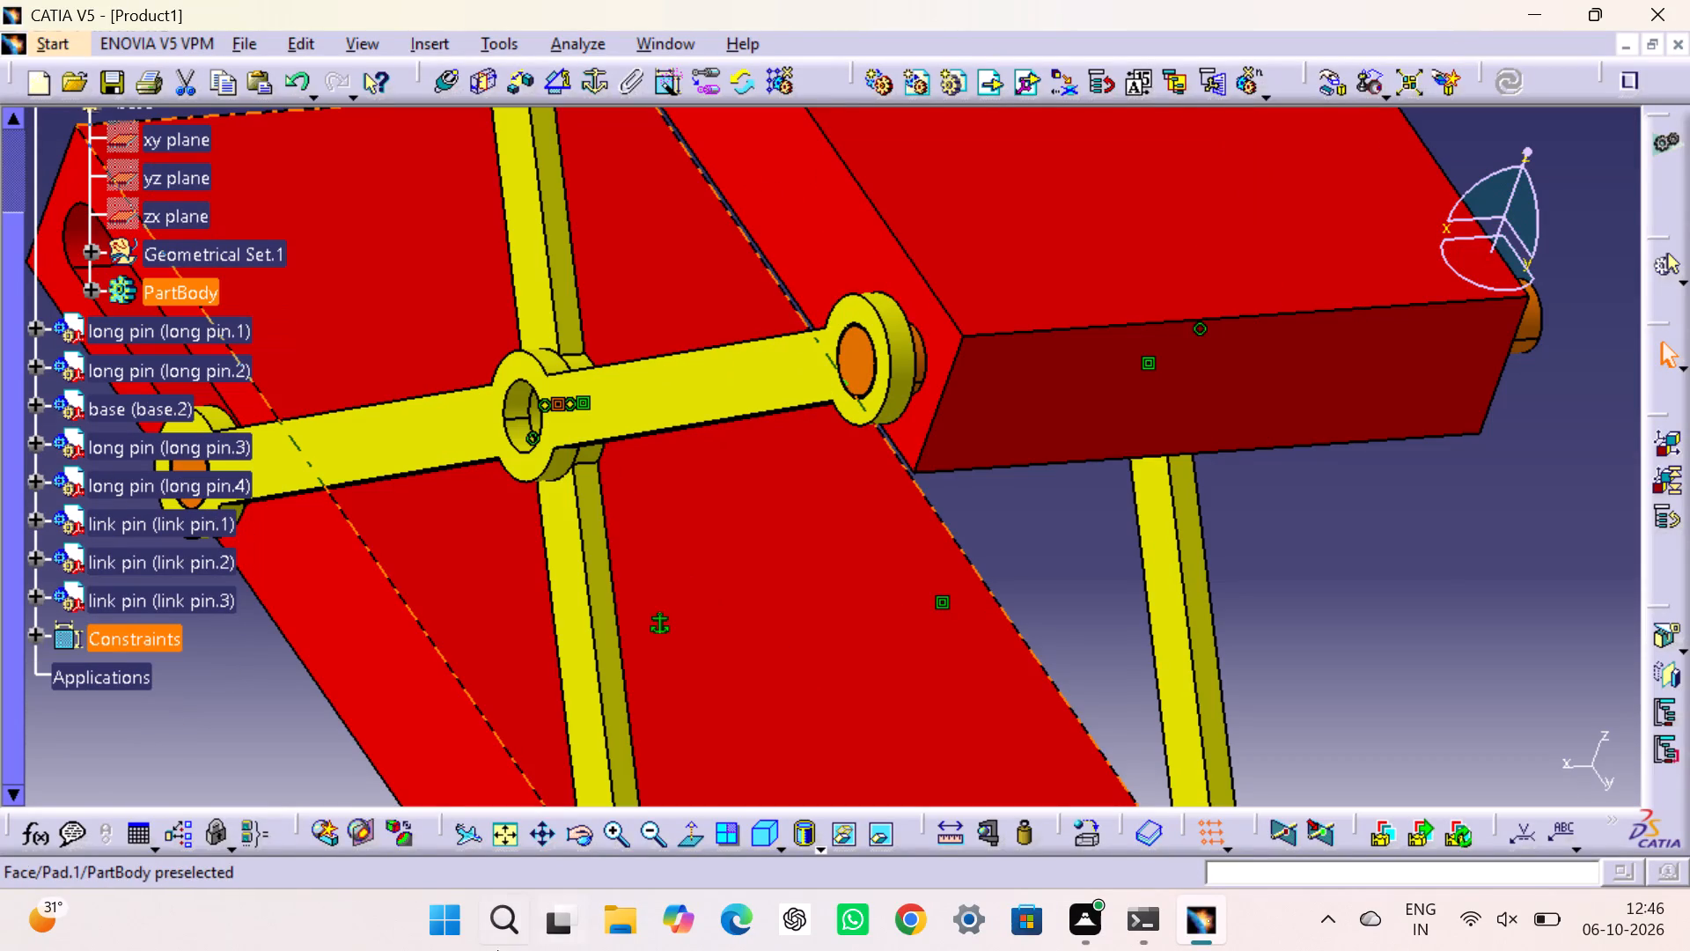
{"action": "left_click", "coordinate": [641, 832]}
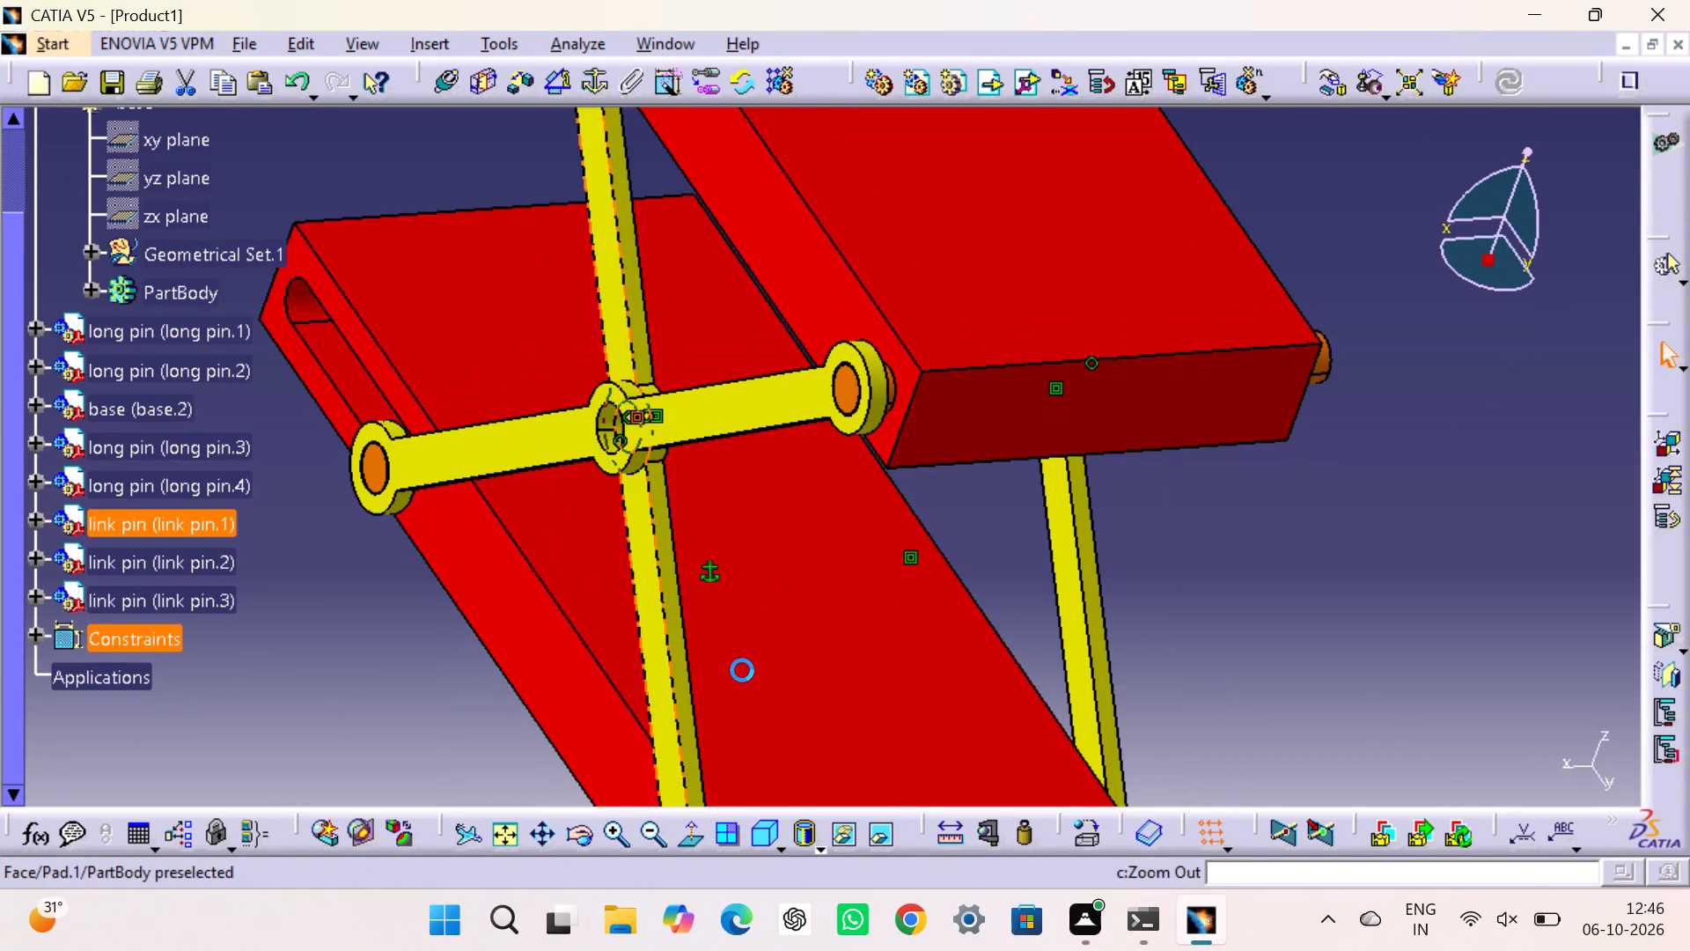
{"action": "middle_click_drag", "start_coordinate": [753, 569], "coordinate": [870, 582]}
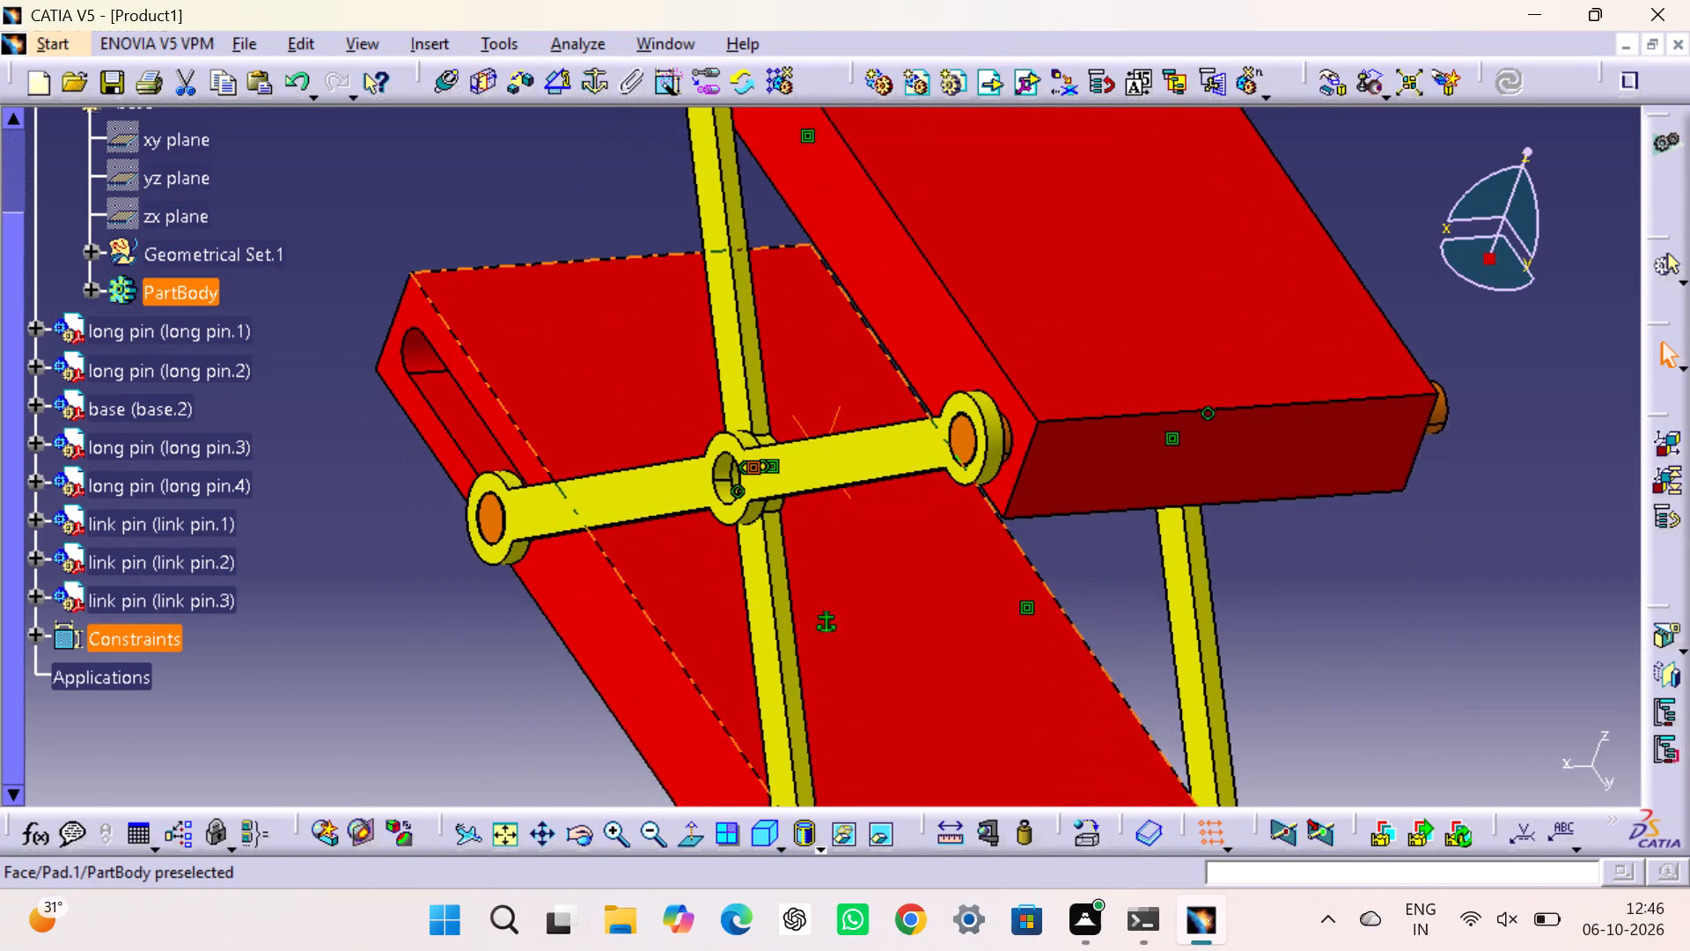
{"action": "middle_click_drag", "start_coordinate": [870, 582], "coordinate": [870, 483]}
{"action": "middle_click_drag", "start_coordinate": [996, 542], "coordinate": [889, 525]}
{"action": "right_click_drag", "start_coordinate": [996, 542], "coordinate": [889, 525]}
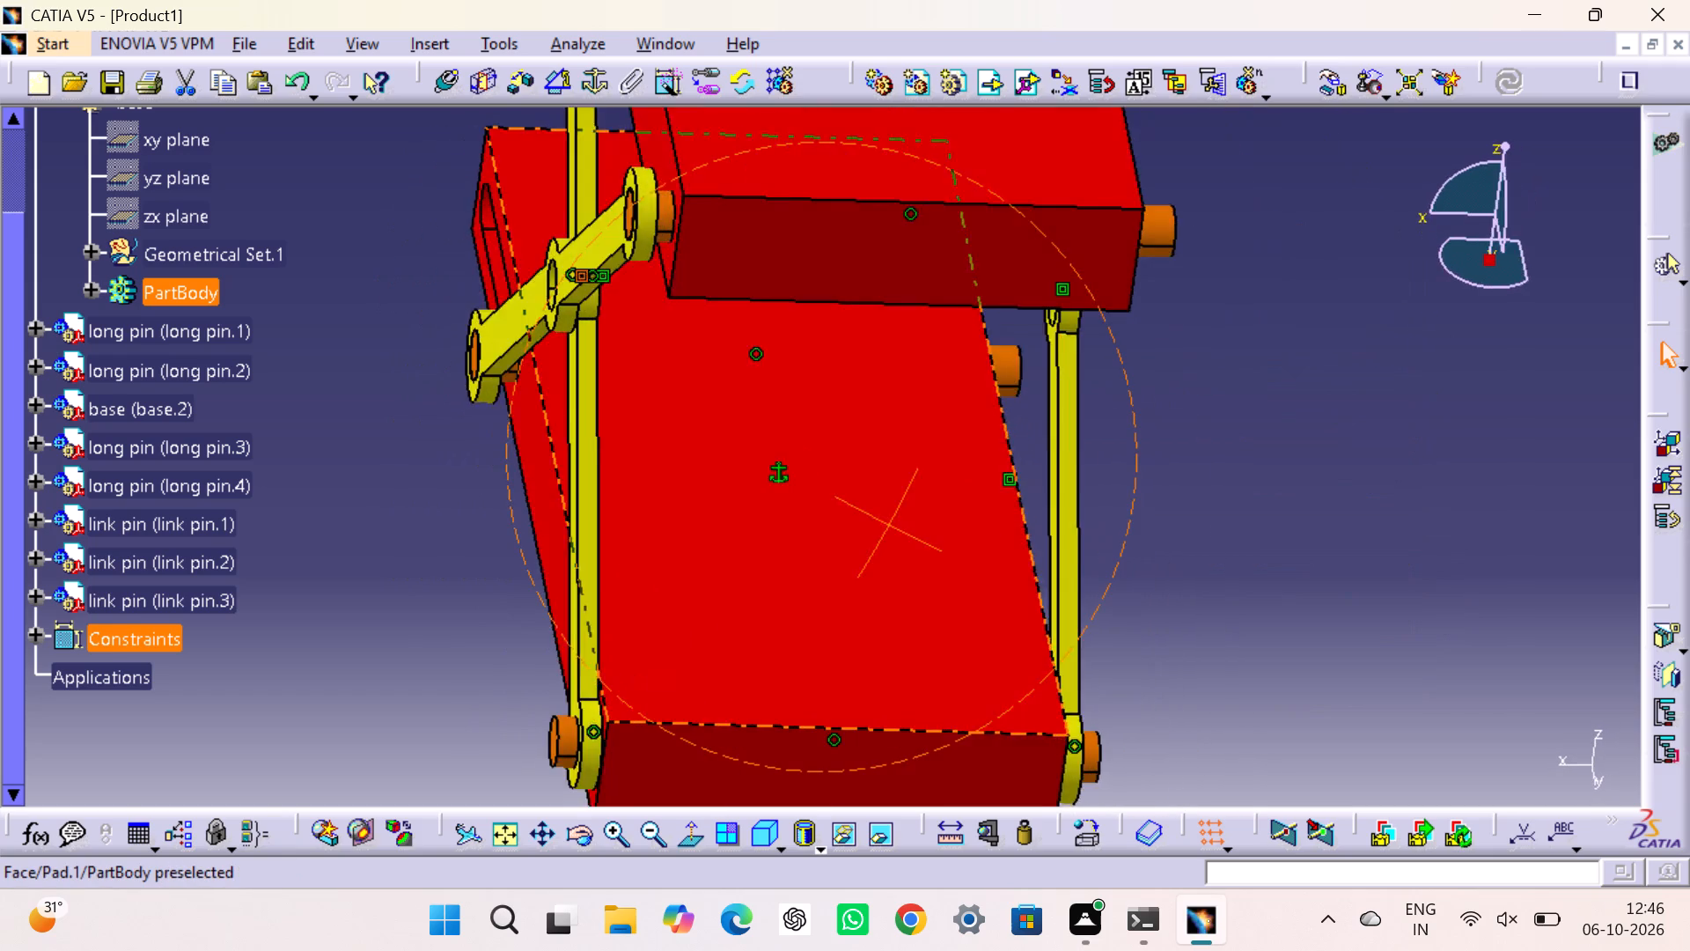
{"action": "right_click_drag", "start_coordinate": [889, 525], "coordinate": [813, 455]}
{"action": "middle_click_drag", "start_coordinate": [889, 525], "coordinate": [813, 438]}
{"action": "right_click", "coordinate": [813, 453]}
{"action": "right_click_drag", "start_coordinate": [813, 438], "coordinate": [1058, 529]}
{"action": "middle_click_drag", "start_coordinate": [813, 438], "coordinate": [1058, 529]}
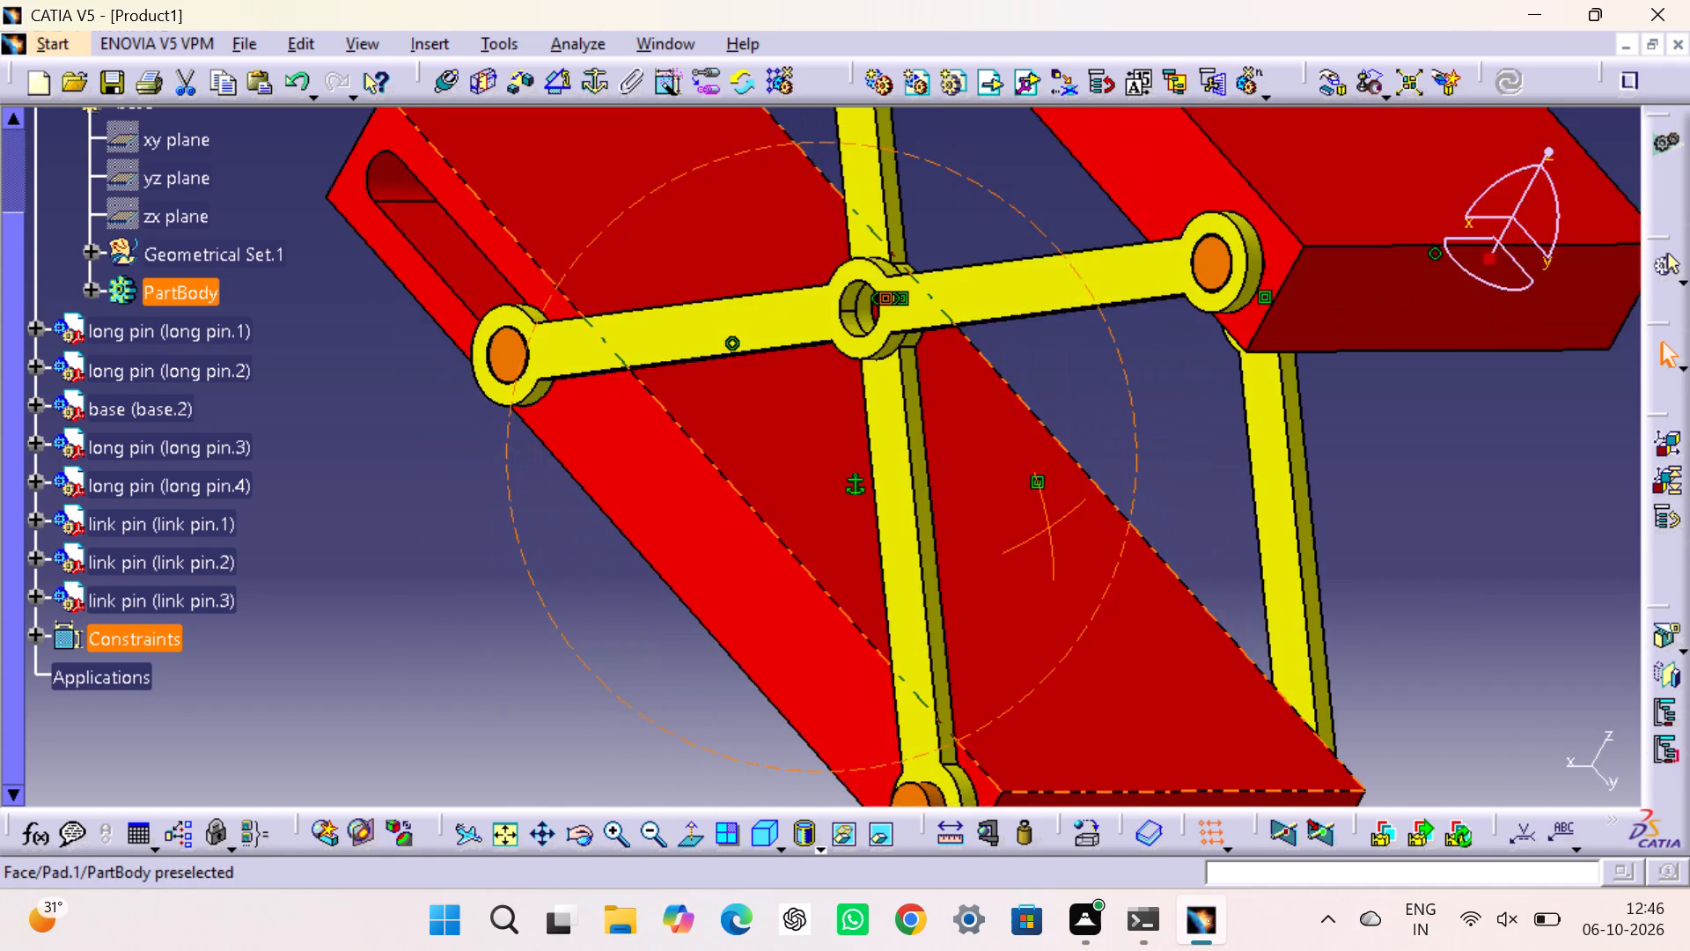
{"action": "middle_click_drag", "start_coordinate": [1058, 529], "coordinate": [901, 601]}
{"action": "right_click_drag", "start_coordinate": [1058, 529], "coordinate": [901, 601]}
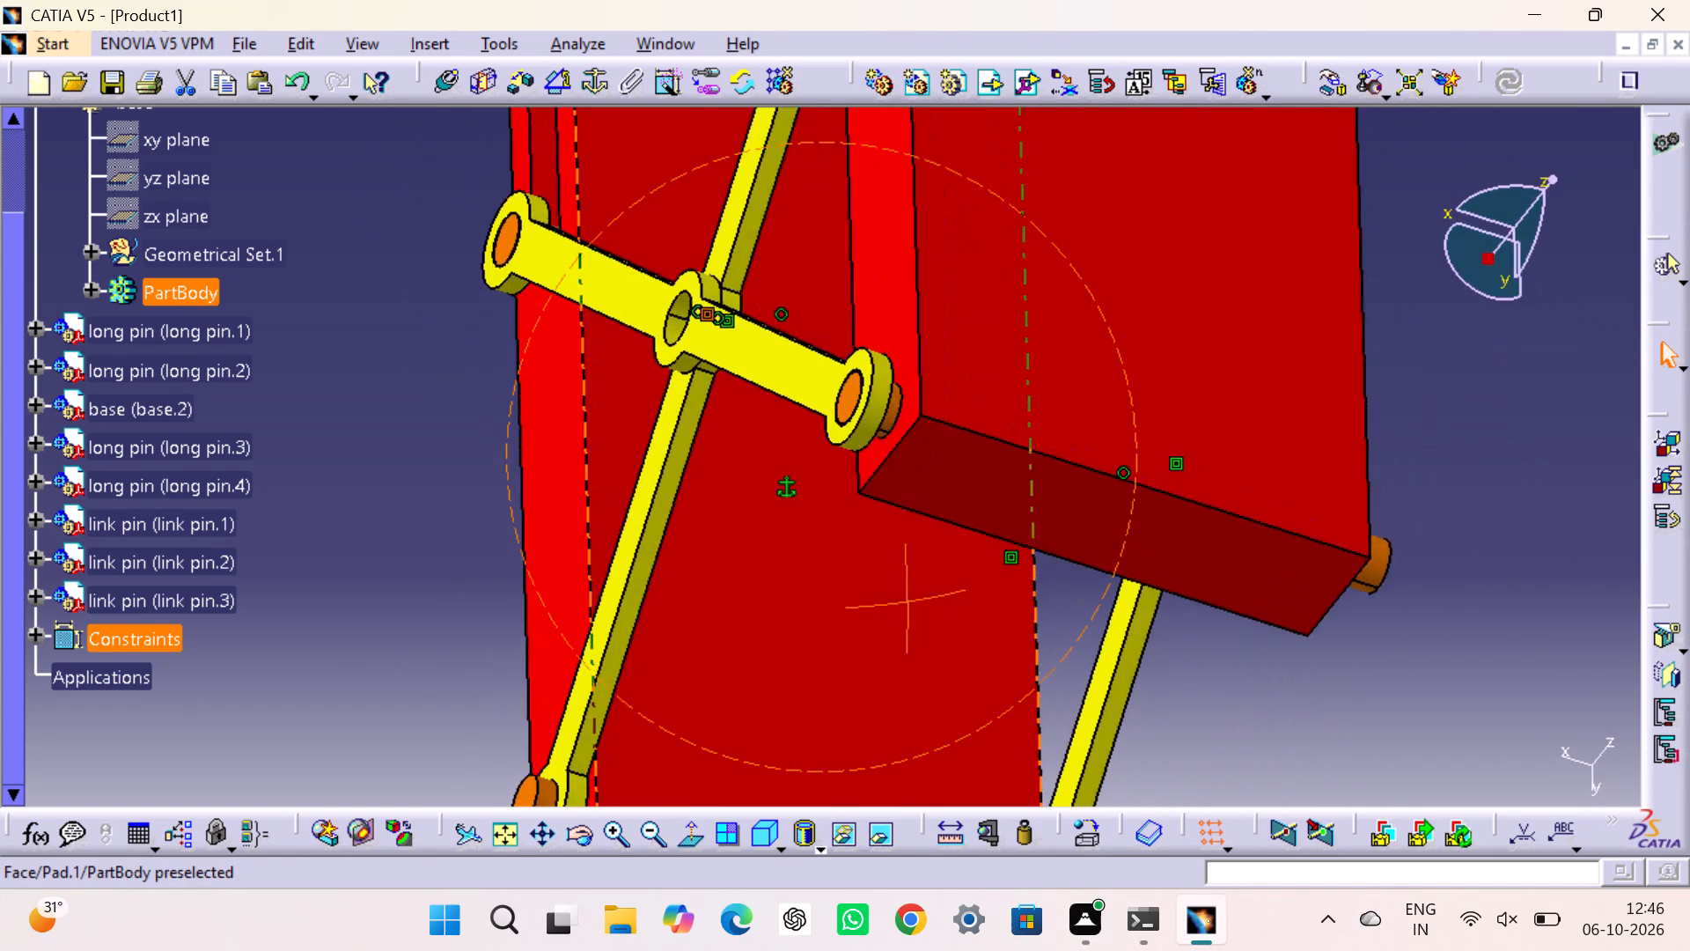
{"action": "middle_click_drag", "start_coordinate": [901, 601], "coordinate": [827, 499]}
{"action": "right_click_drag", "start_coordinate": [901, 601], "coordinate": [827, 499]}
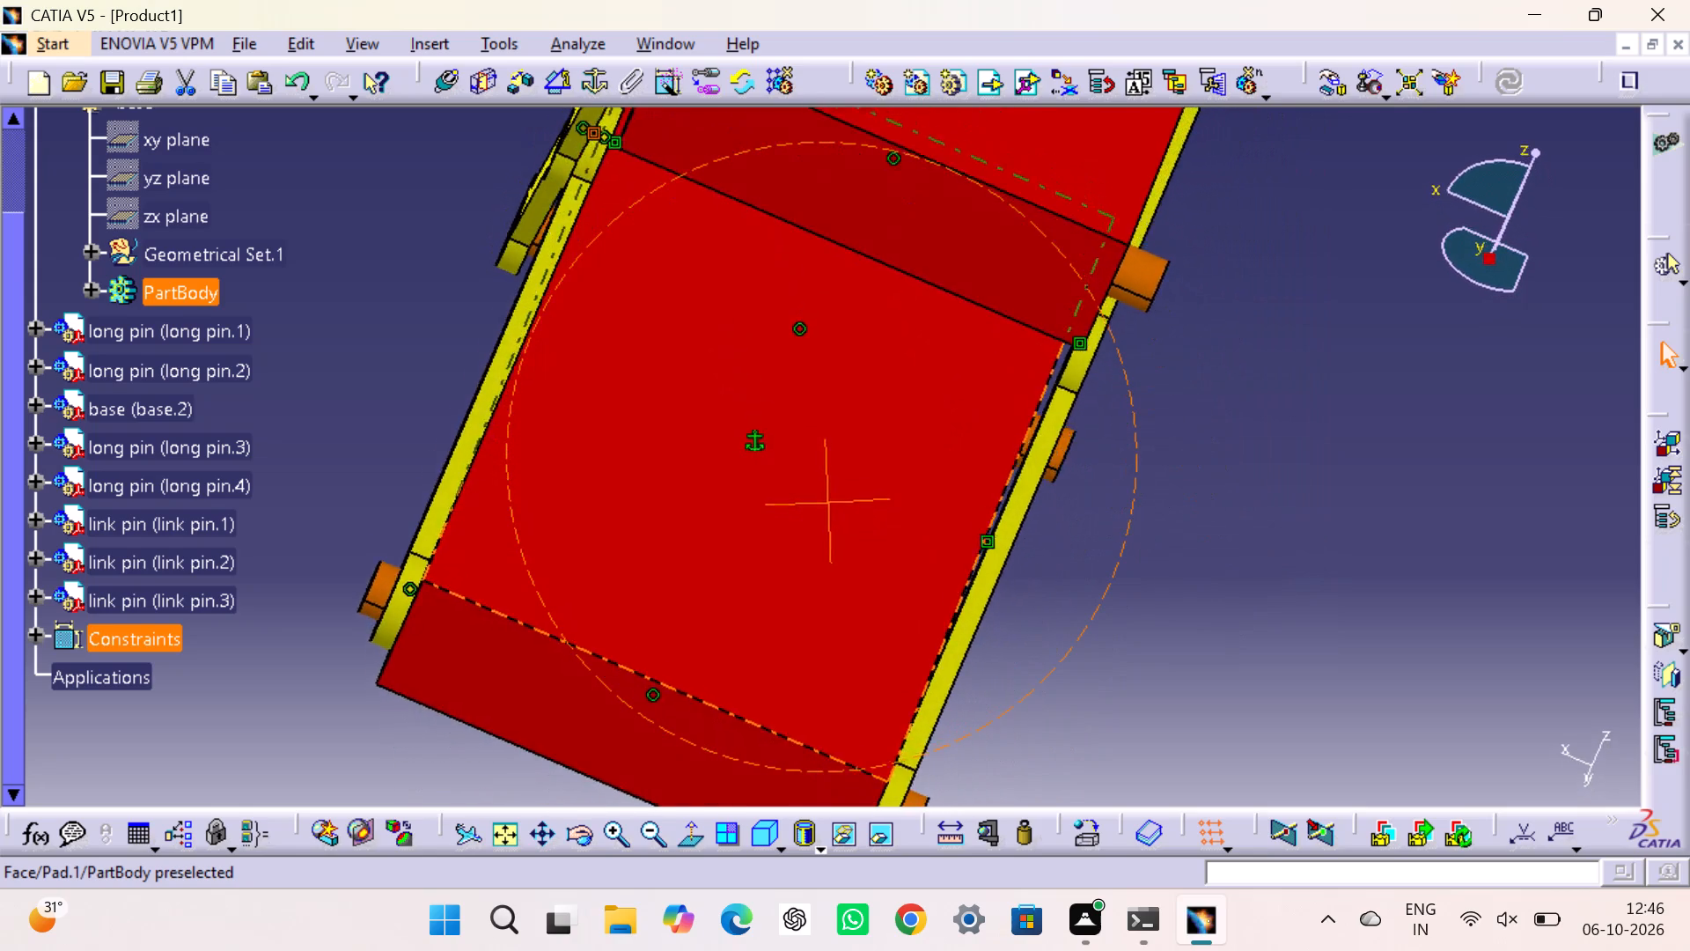
{"action": "right_click_drag", "start_coordinate": [827, 499], "coordinate": [813, 477]}
{"action": "middle_click_drag", "start_coordinate": [827, 499], "coordinate": [813, 477]}
{"action": "middle_click_drag", "start_coordinate": [812, 471], "coordinate": [1073, 800]}
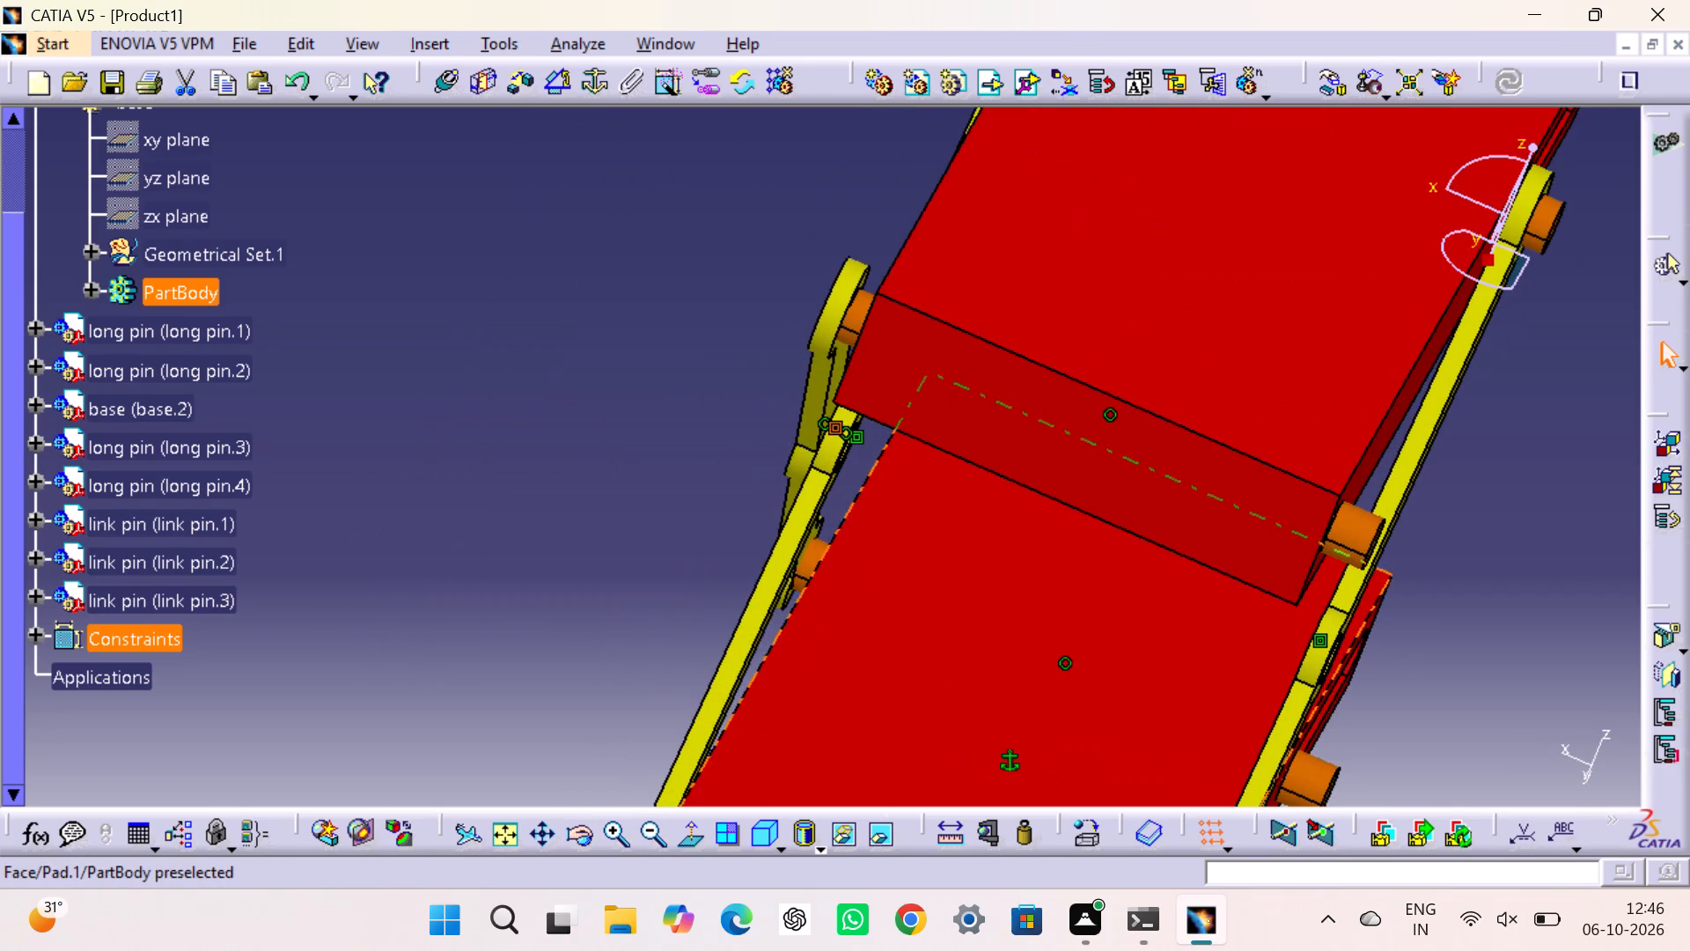
{"action": "middle_click_drag", "start_coordinate": [733, 567], "coordinate": [643, 429]}
{"action": "right_click_drag", "start_coordinate": [733, 567], "coordinate": [643, 429]}
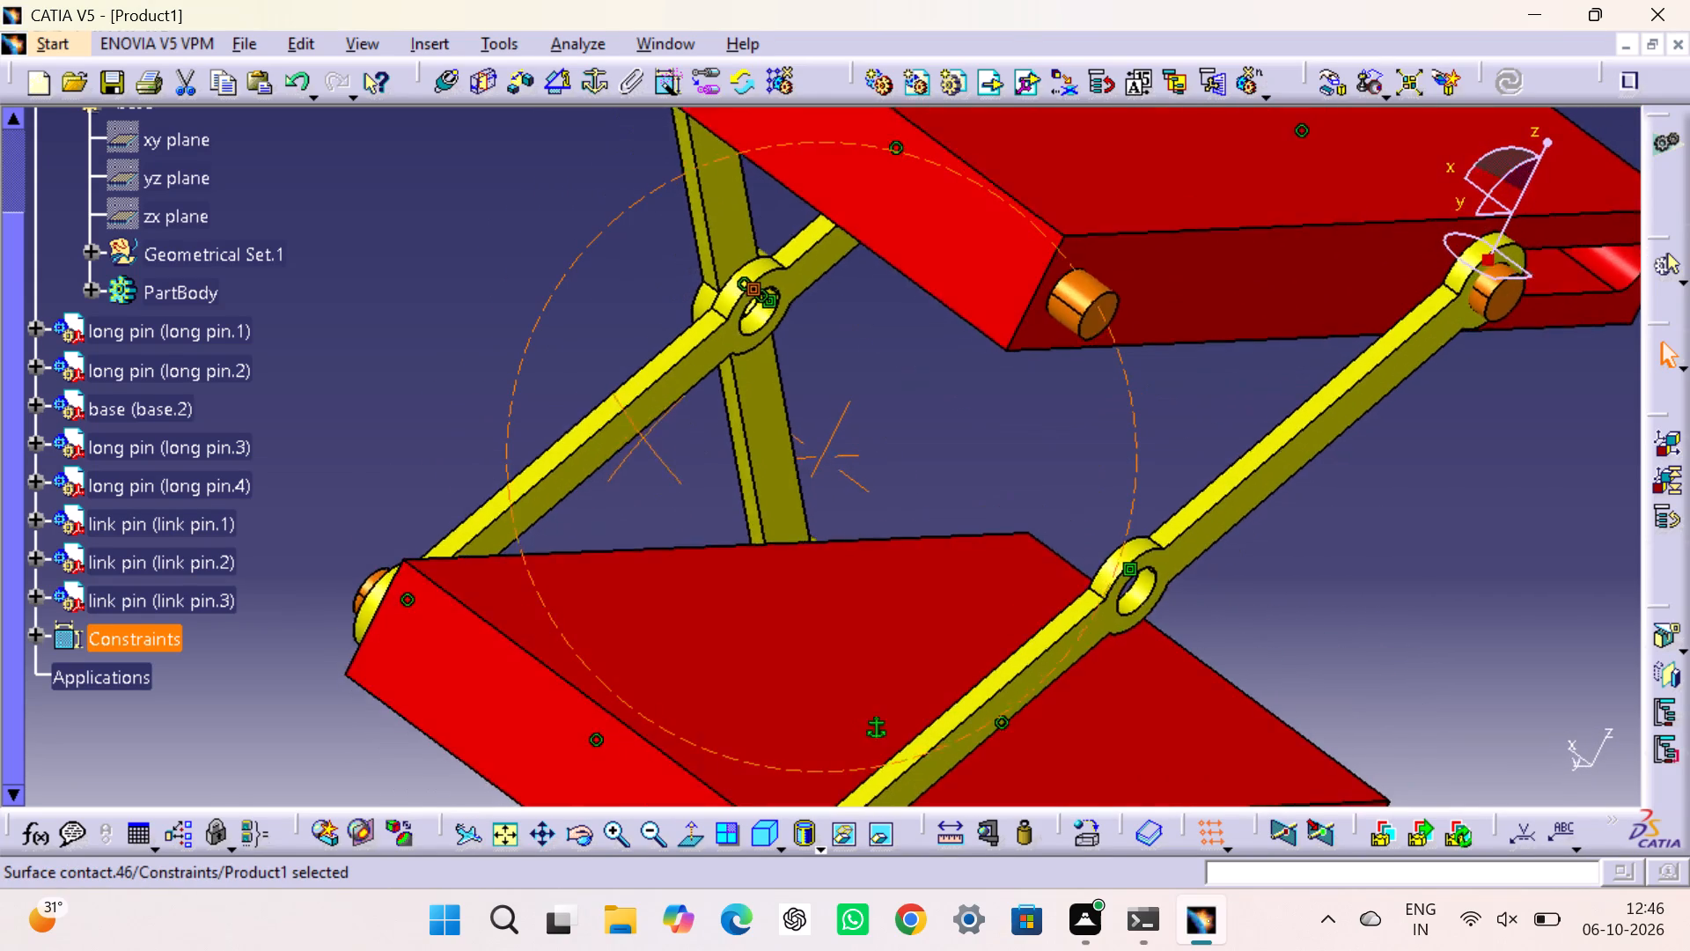
{"action": "middle_click_drag", "start_coordinate": [643, 429], "coordinate": [744, 492]}
{"action": "right_click_drag", "start_coordinate": [643, 429], "coordinate": [744, 492]}
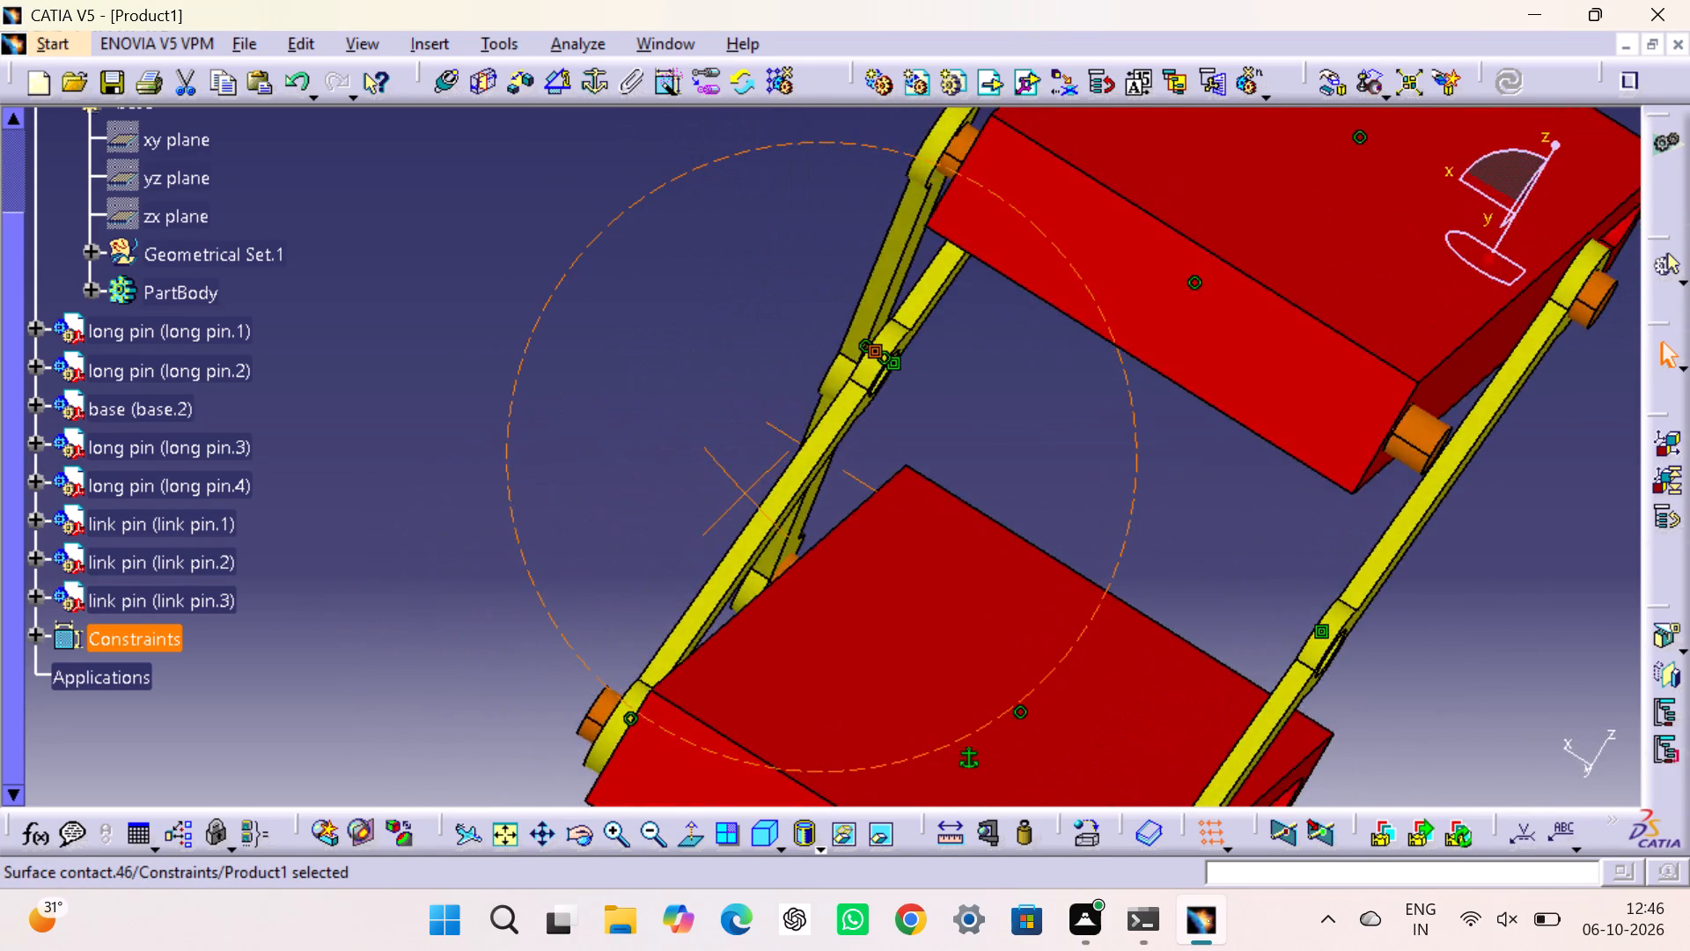
{"action": "right_click_drag", "start_coordinate": [744, 492], "coordinate": [933, 625]}
{"action": "middle_click_drag", "start_coordinate": [744, 492], "coordinate": [940, 630]}
{"action": "right_click", "coordinate": [940, 630]}
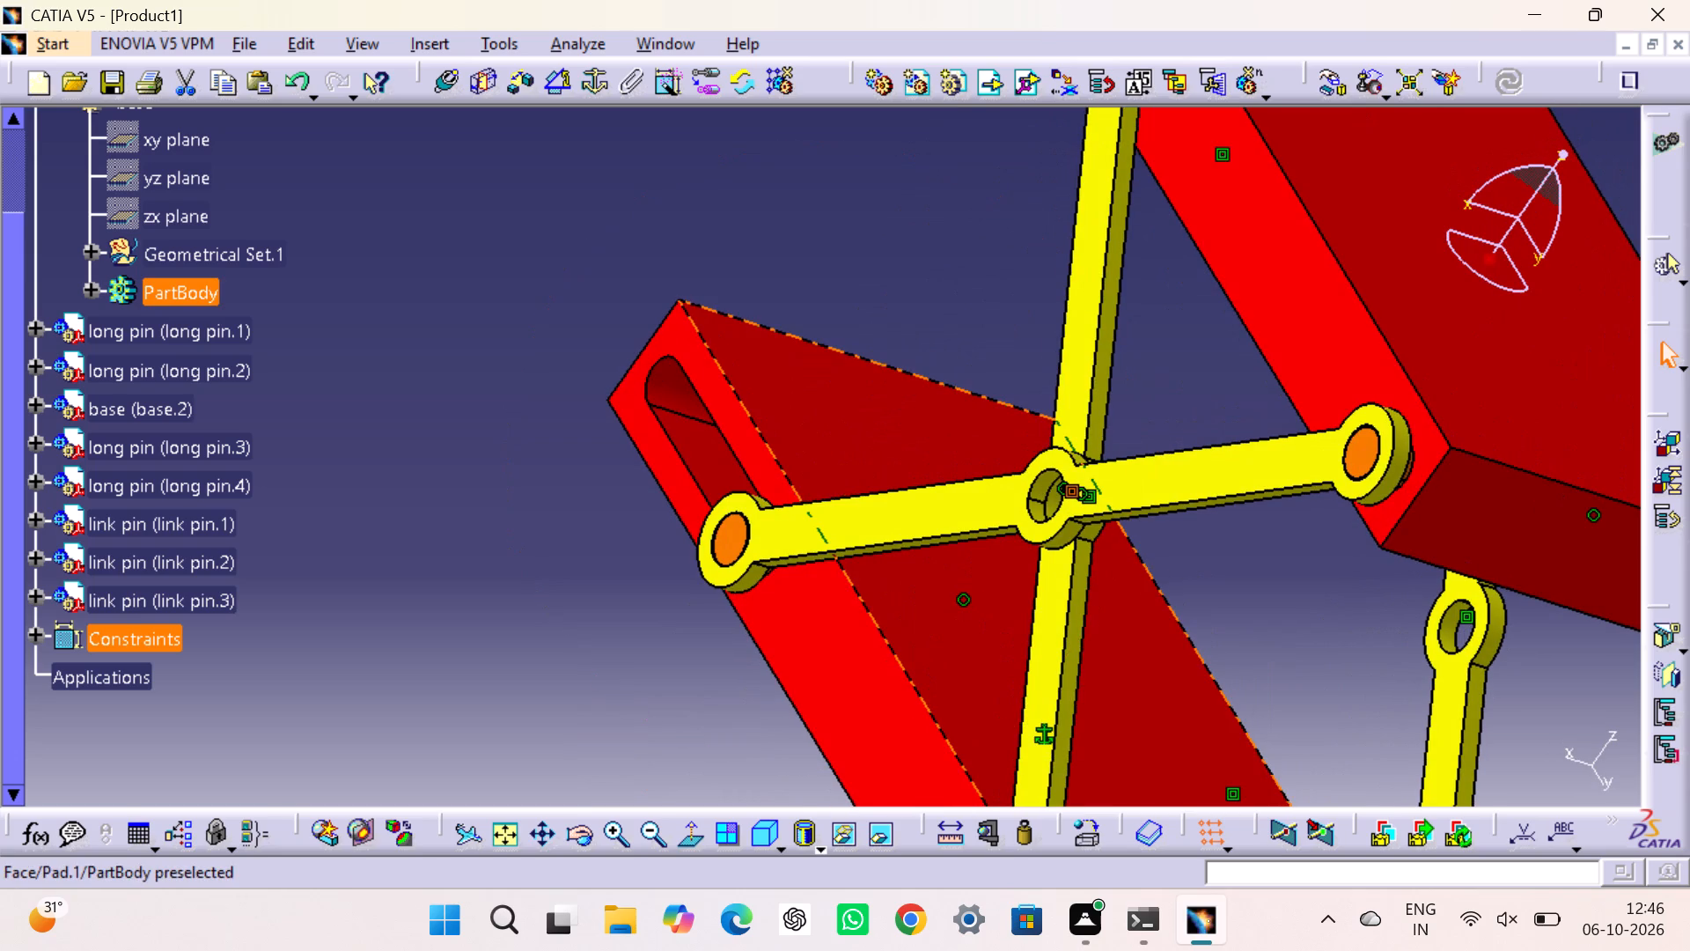
{"action": "middle_click_drag", "start_coordinate": [935, 600], "coordinate": [992, 568]}
{"action": "right_click_drag", "start_coordinate": [935, 600], "coordinate": [992, 568]}
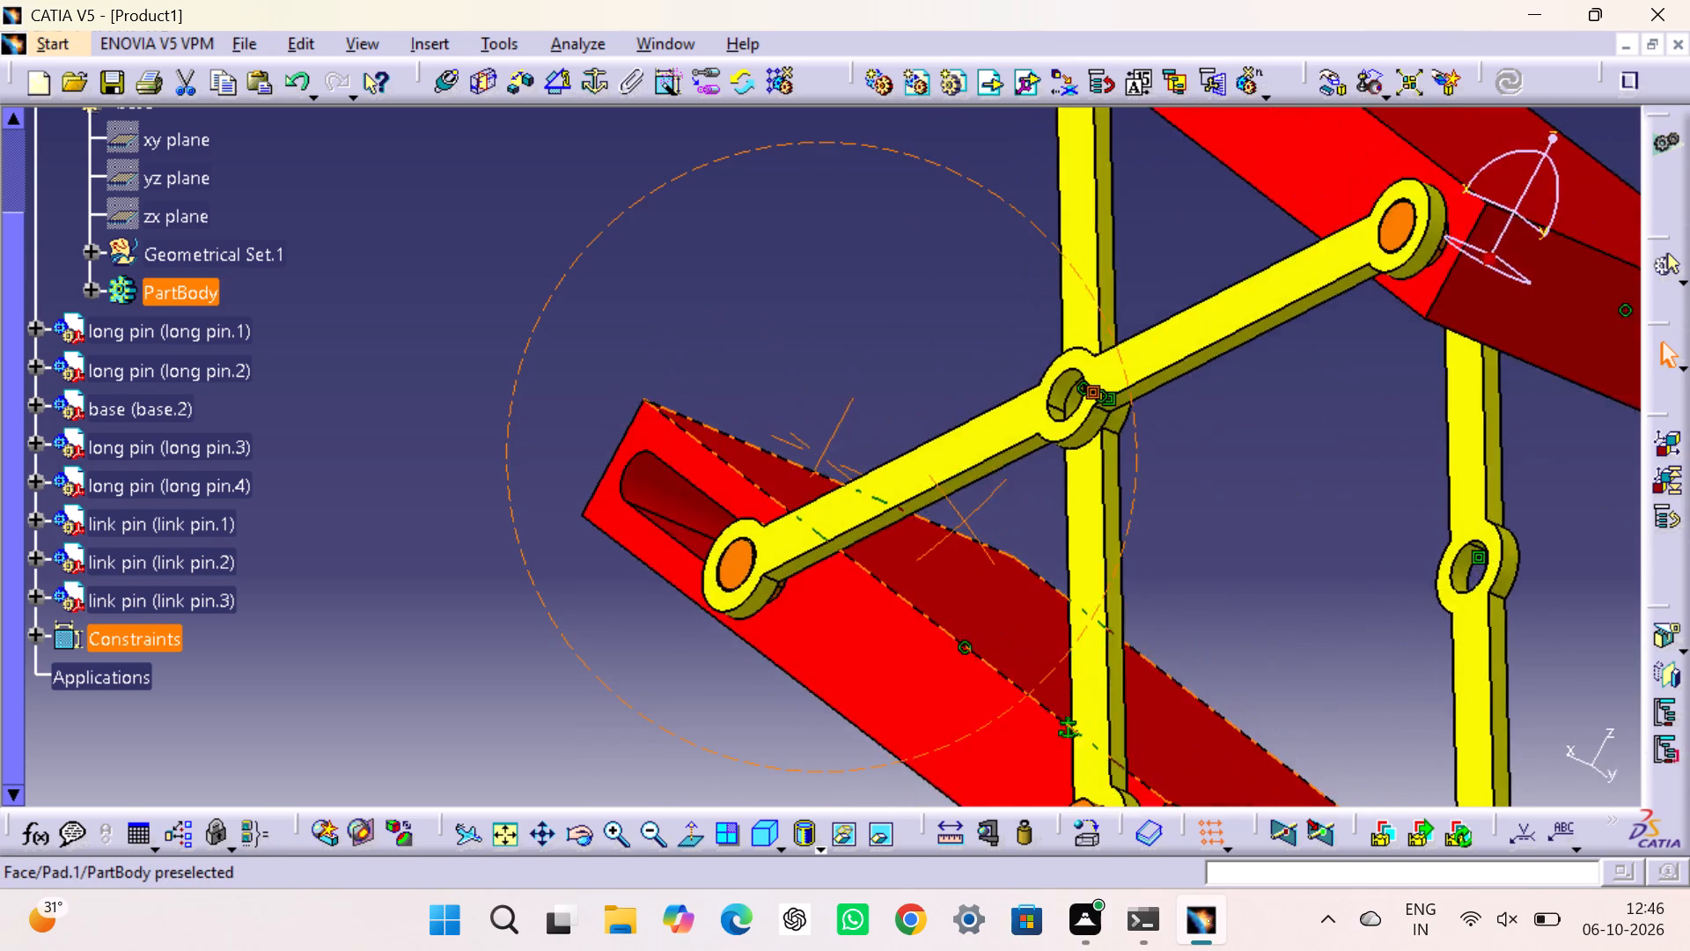
{"action": "right_click_drag", "start_coordinate": [992, 568], "coordinate": [988, 601]}
{"action": "middle_click_drag", "start_coordinate": [992, 568], "coordinate": [981, 599]}
{"action": "middle_click_drag", "start_coordinate": [974, 594], "coordinate": [845, 270]}
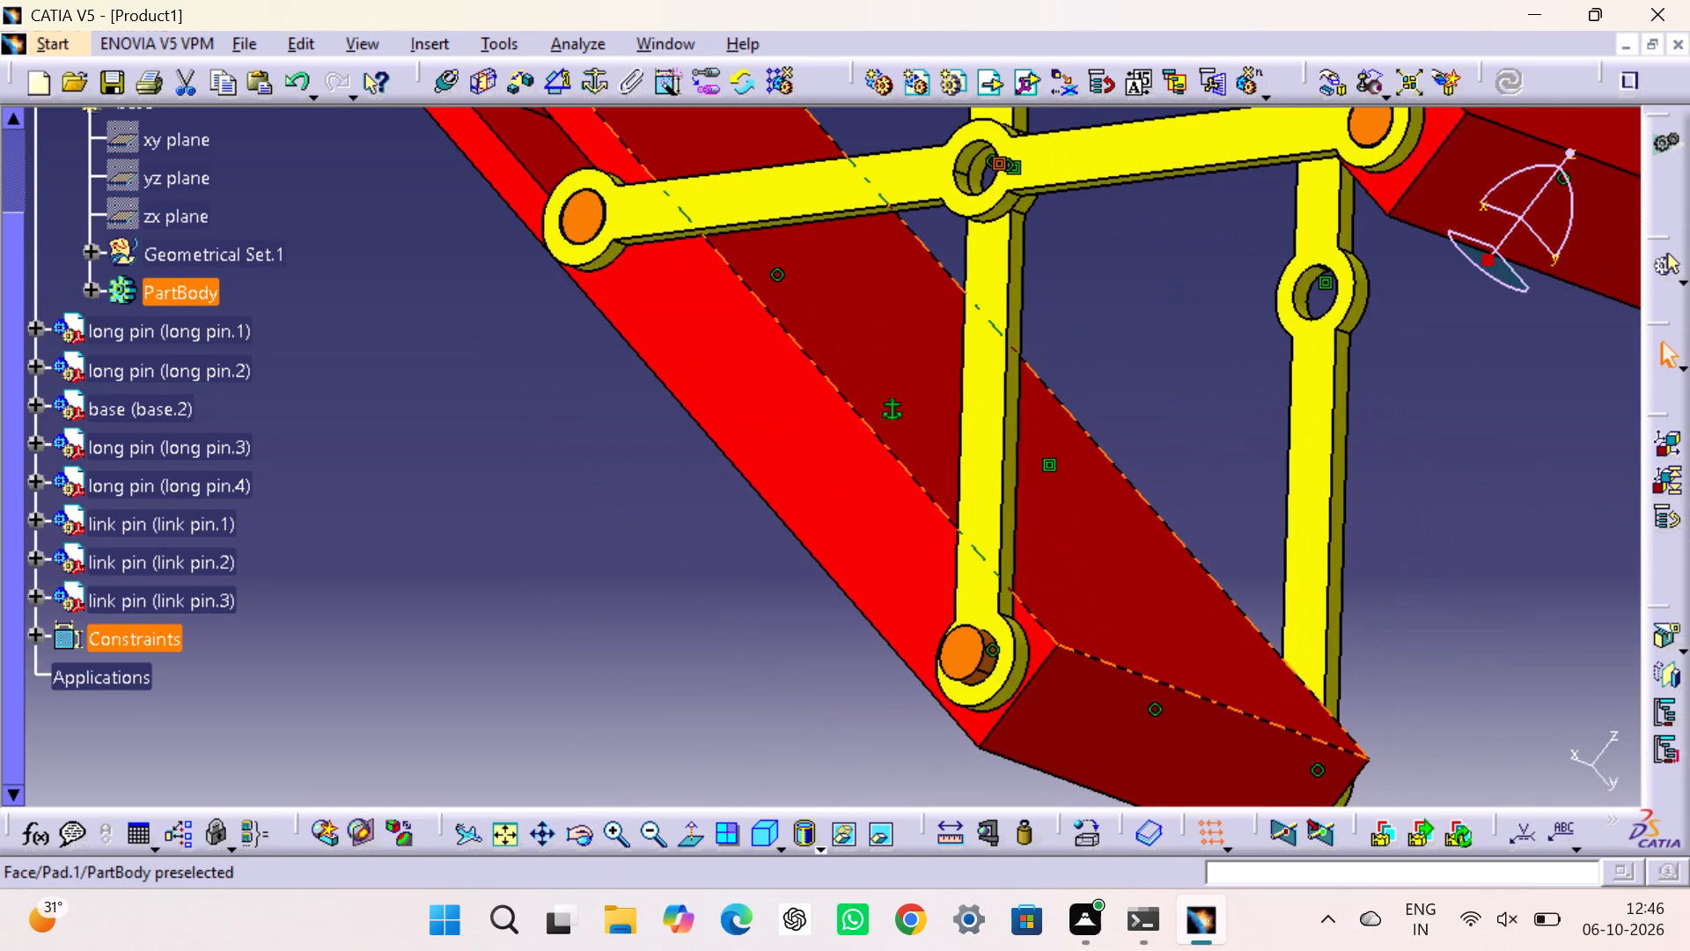
{"action": "middle_click_drag", "start_coordinate": [845, 382], "coordinate": [907, 496]}
{"action": "middle_click_drag", "start_coordinate": [907, 496], "coordinate": [646, 409]}
{"action": "right_click_drag", "start_coordinate": [907, 496], "coordinate": [646, 409]}
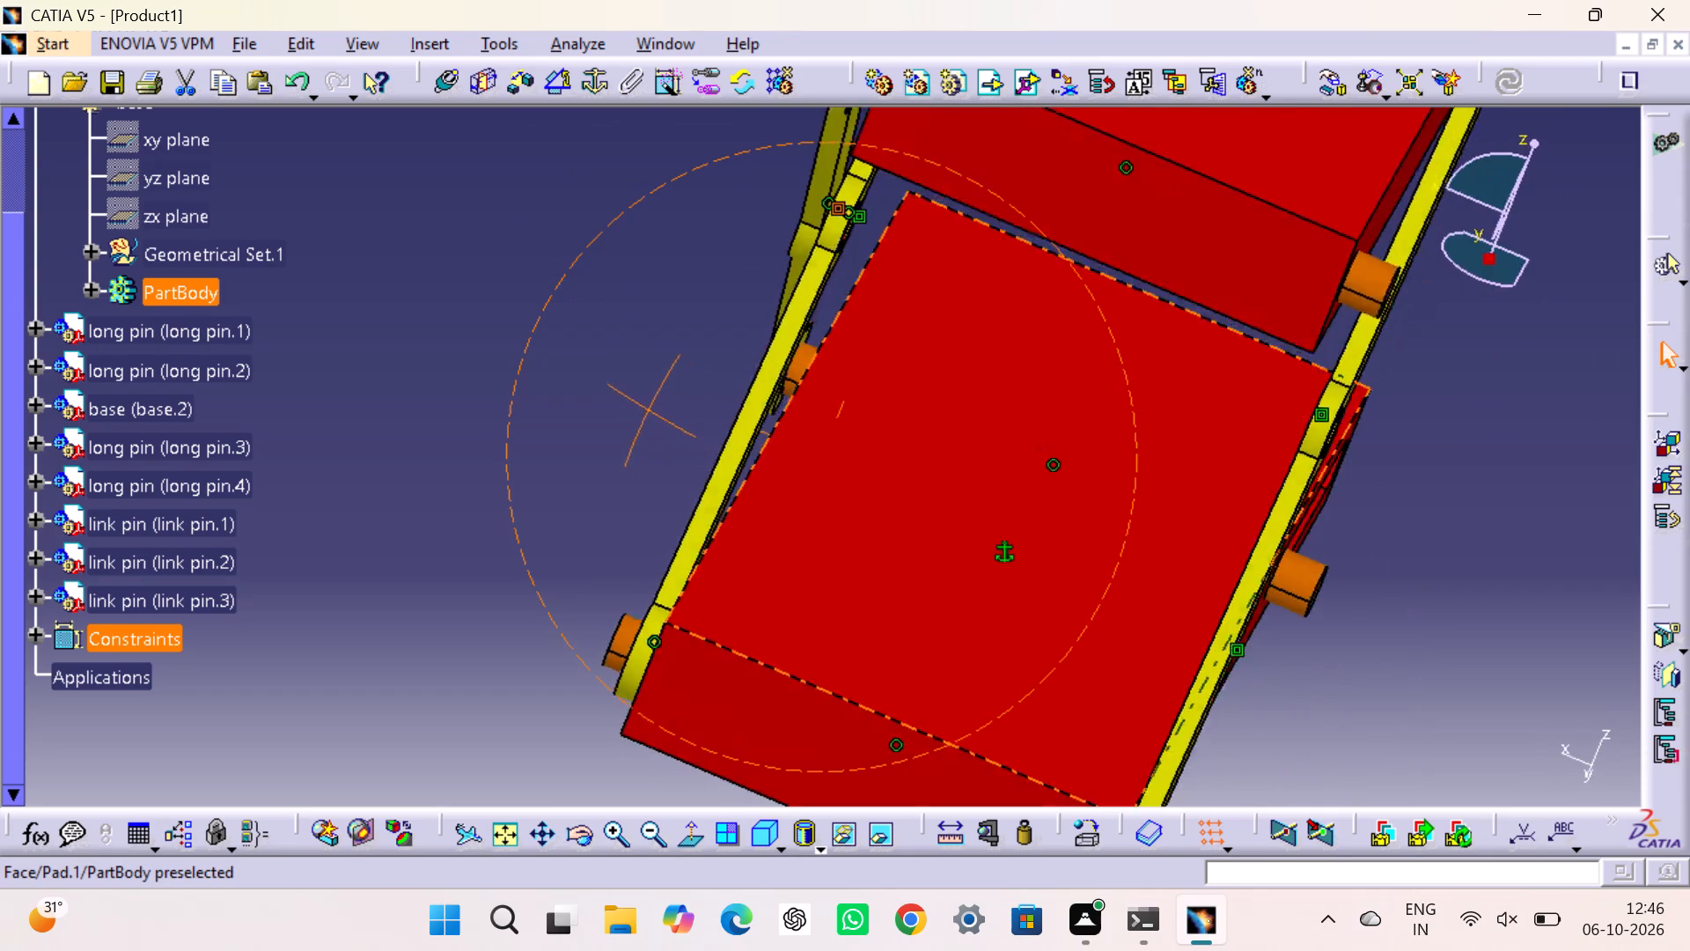
{"action": "middle_click_drag", "start_coordinate": [646, 409], "coordinate": [857, 529]}
{"action": "right_click_drag", "start_coordinate": [646, 409], "coordinate": [857, 529]}
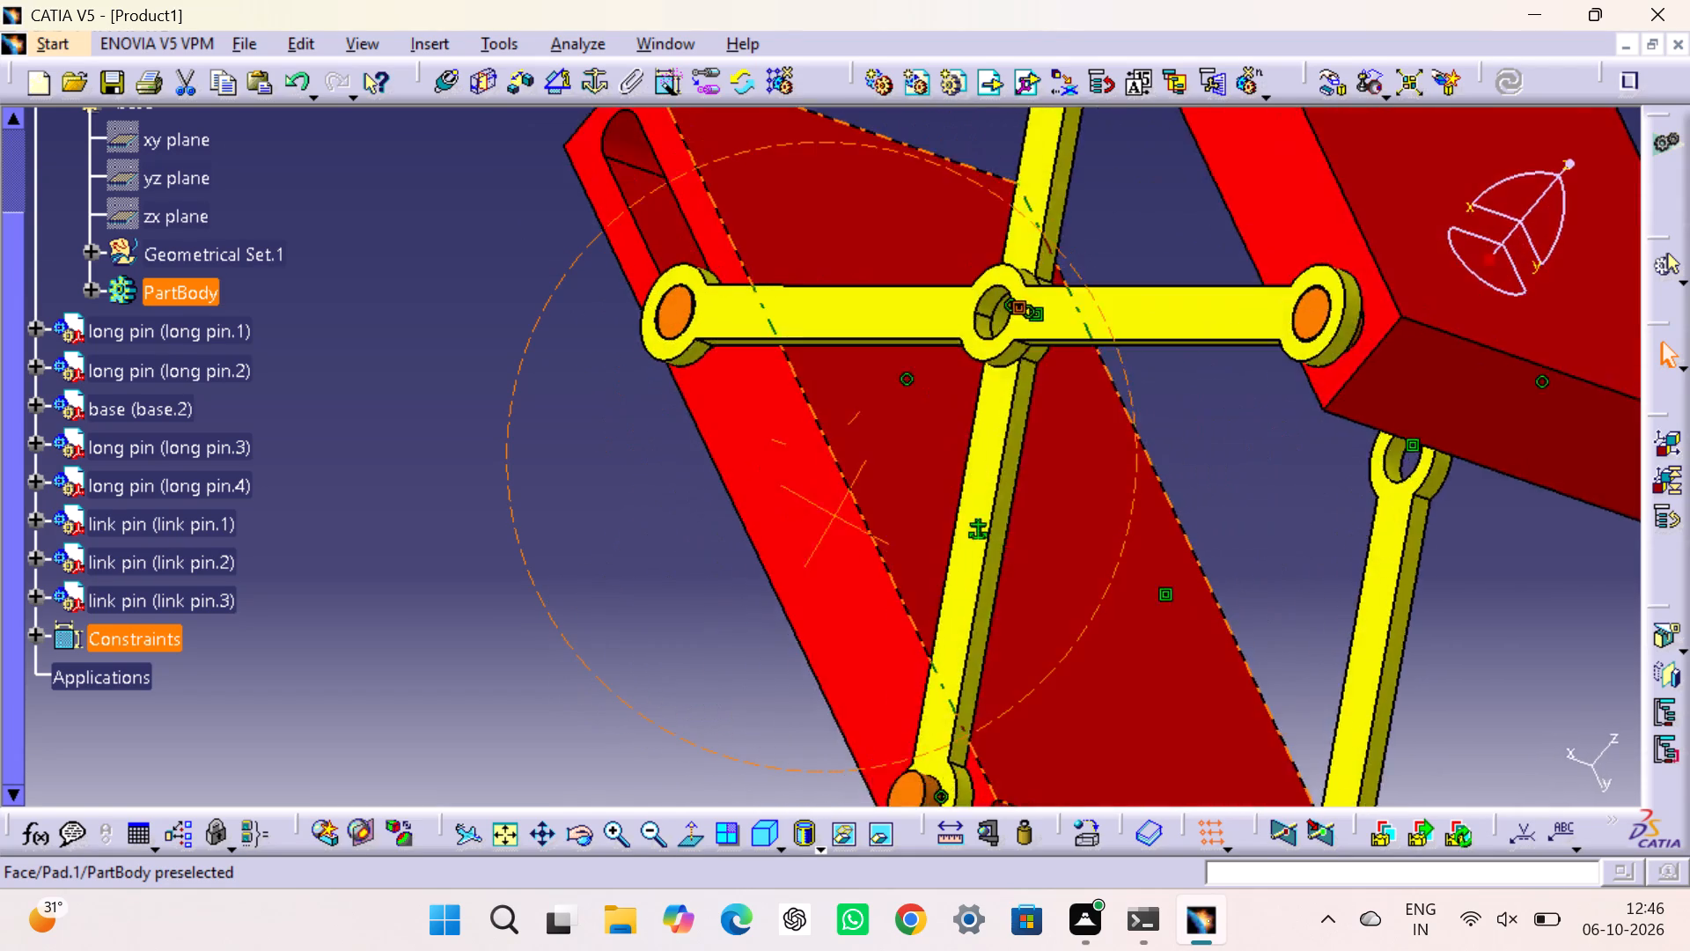
{"action": "right_click_drag", "start_coordinate": [857, 529], "coordinate": [952, 620]}
{"action": "middle_click_drag", "start_coordinate": [857, 529], "coordinate": [952, 620]}
{"action": "left_click", "coordinate": [796, 667]}
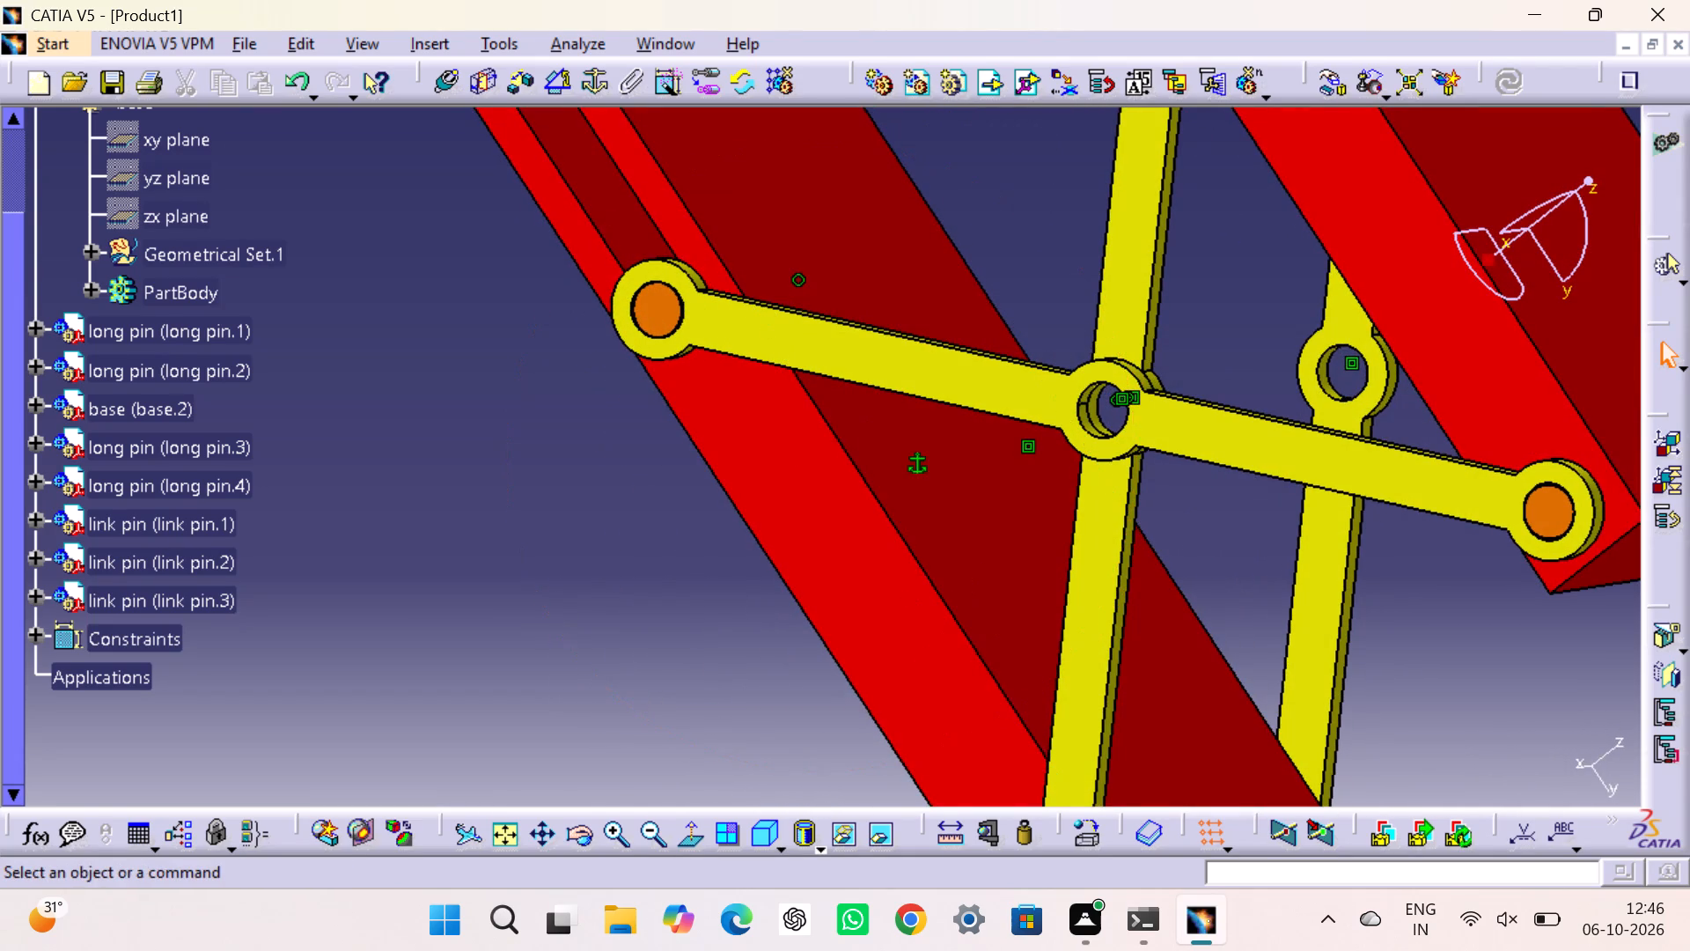
Analyse the degrees of freedom of link pin.3 and close the analysis.
{"action": "right_click", "coordinate": [197, 606]}
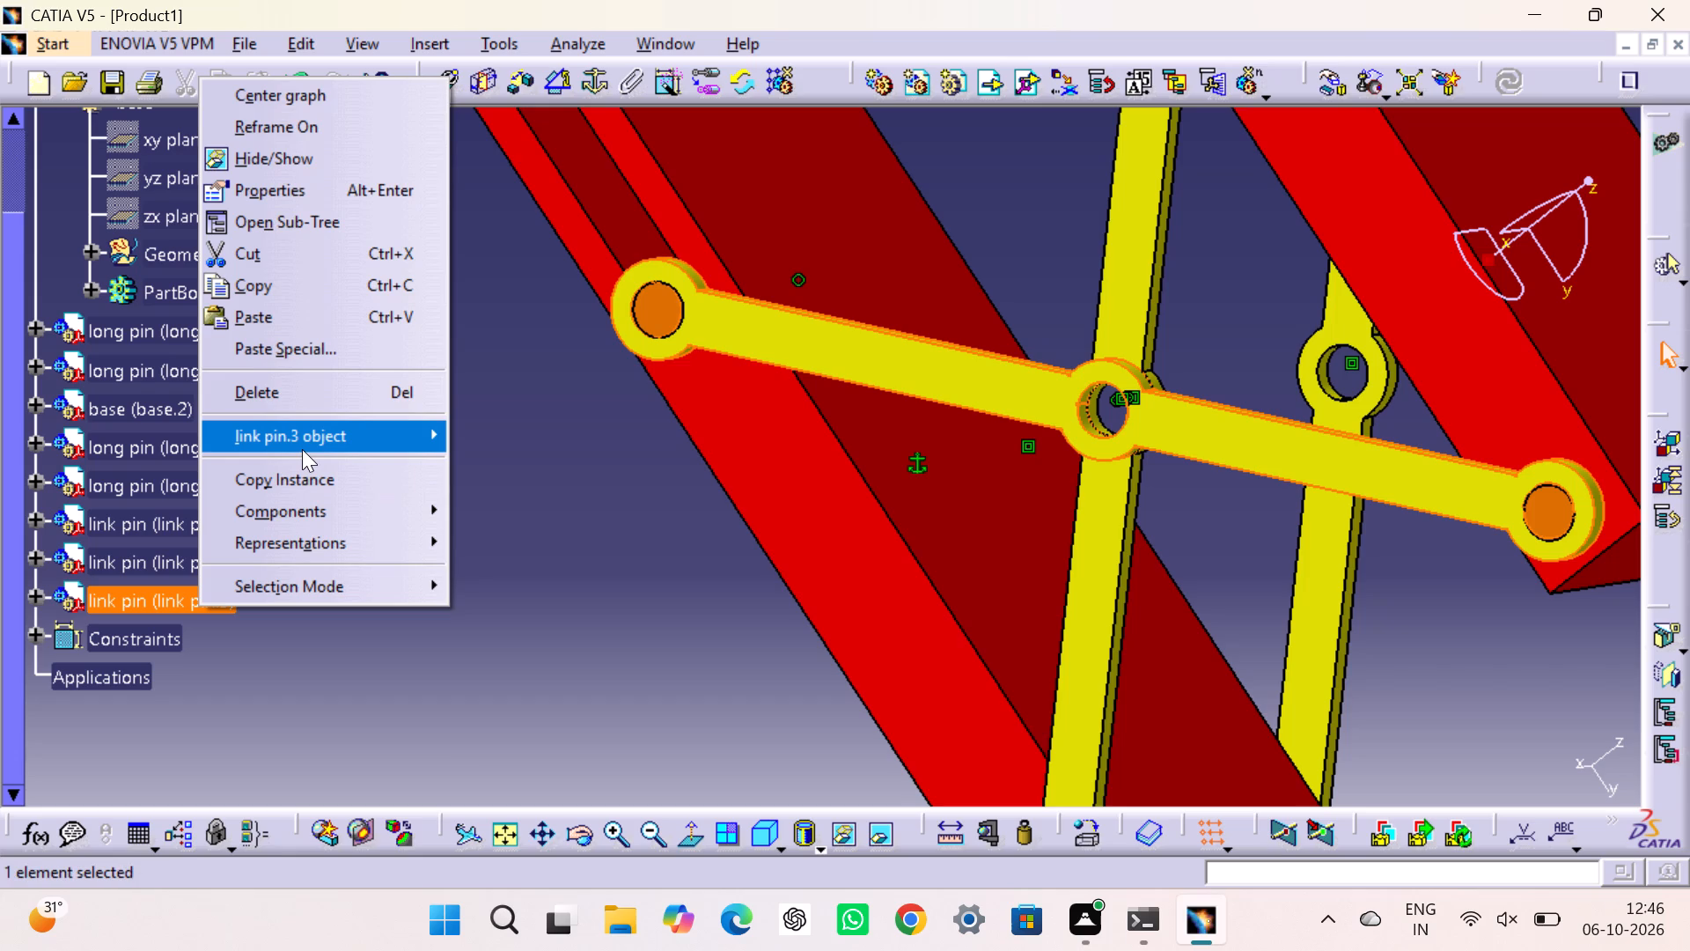
{"action": "left_click", "coordinate": [587, 572]}
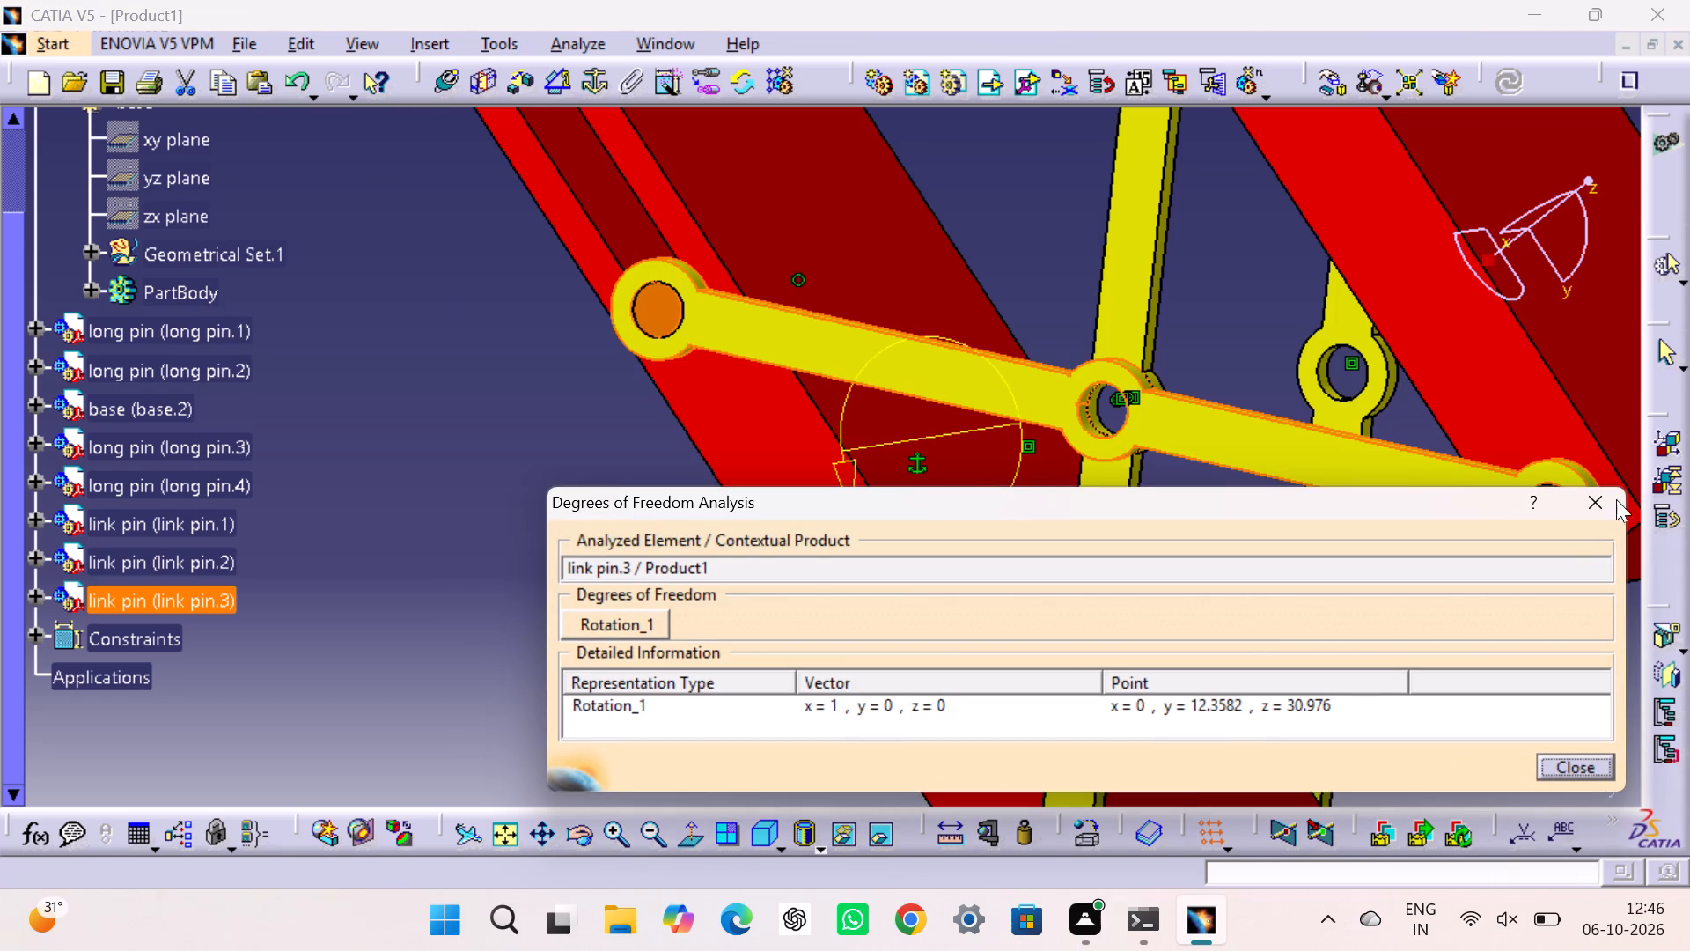
{"action": "left_click", "coordinate": [1595, 501]}
{"action": "left_click", "coordinate": [451, 525]}
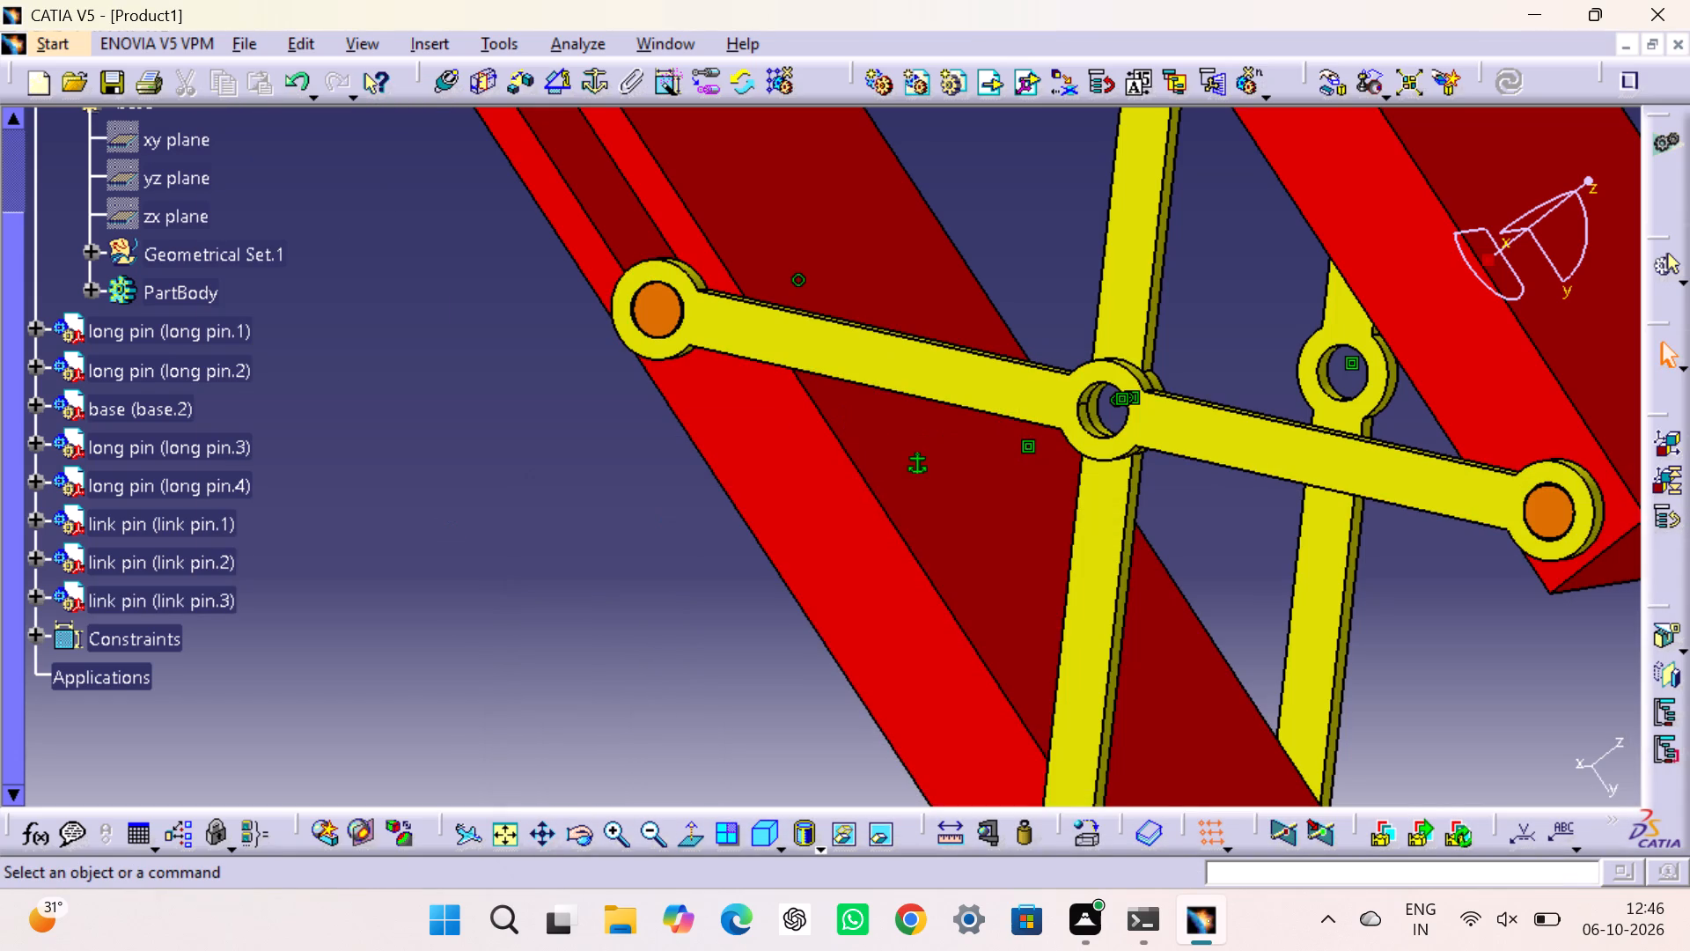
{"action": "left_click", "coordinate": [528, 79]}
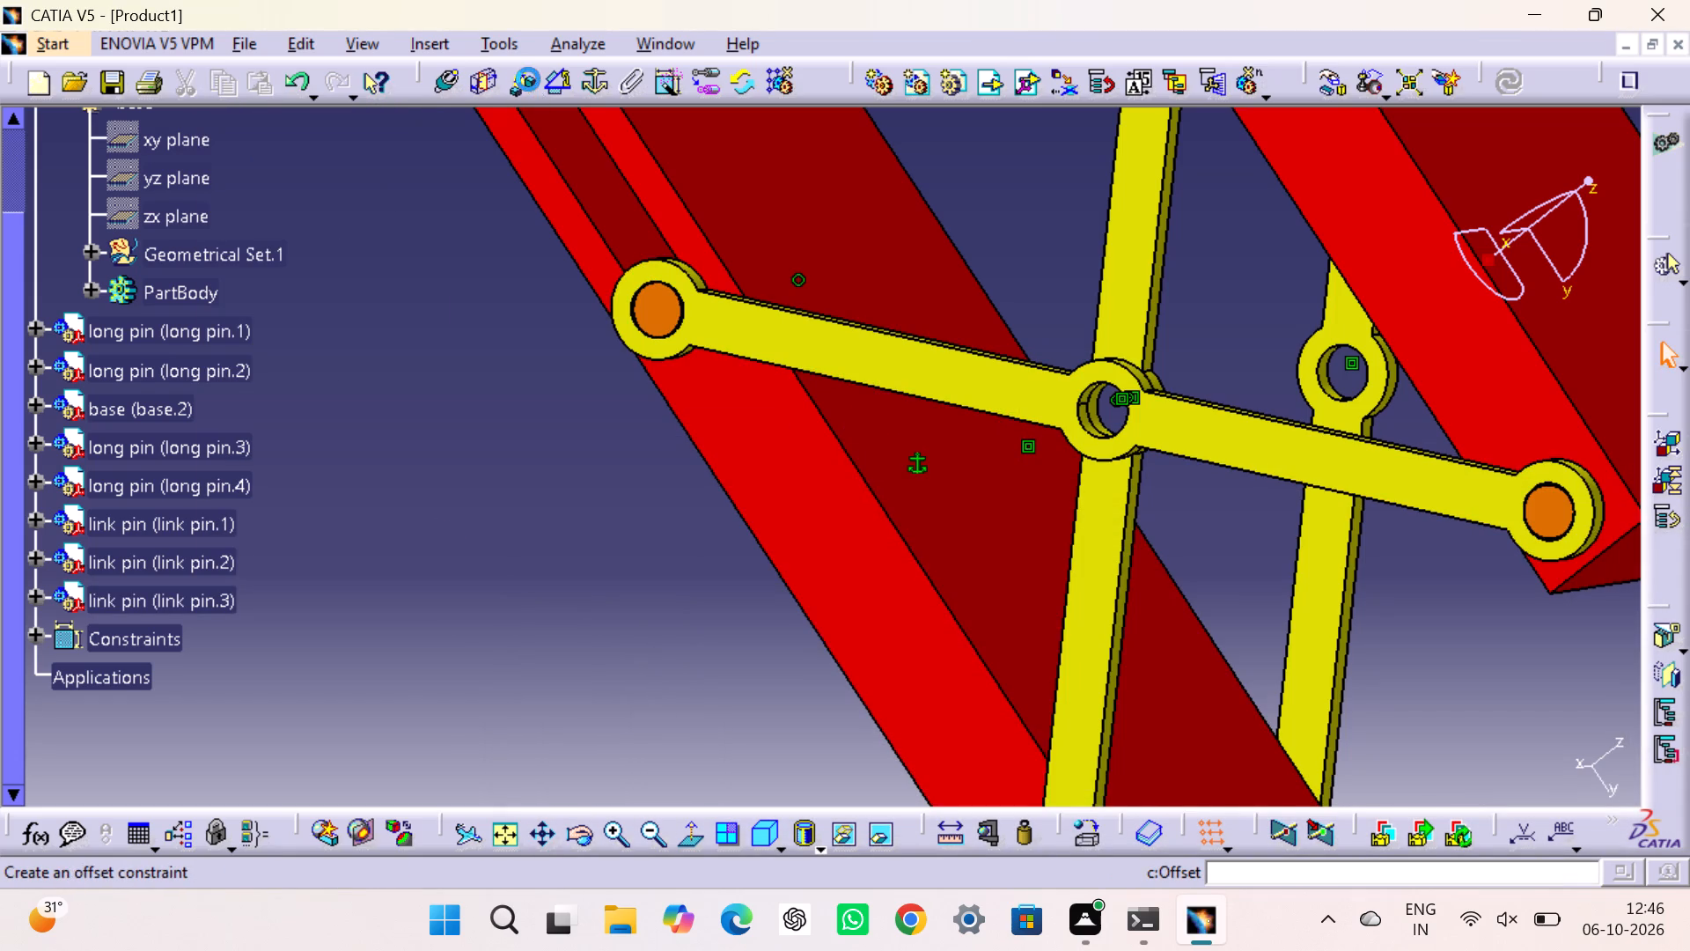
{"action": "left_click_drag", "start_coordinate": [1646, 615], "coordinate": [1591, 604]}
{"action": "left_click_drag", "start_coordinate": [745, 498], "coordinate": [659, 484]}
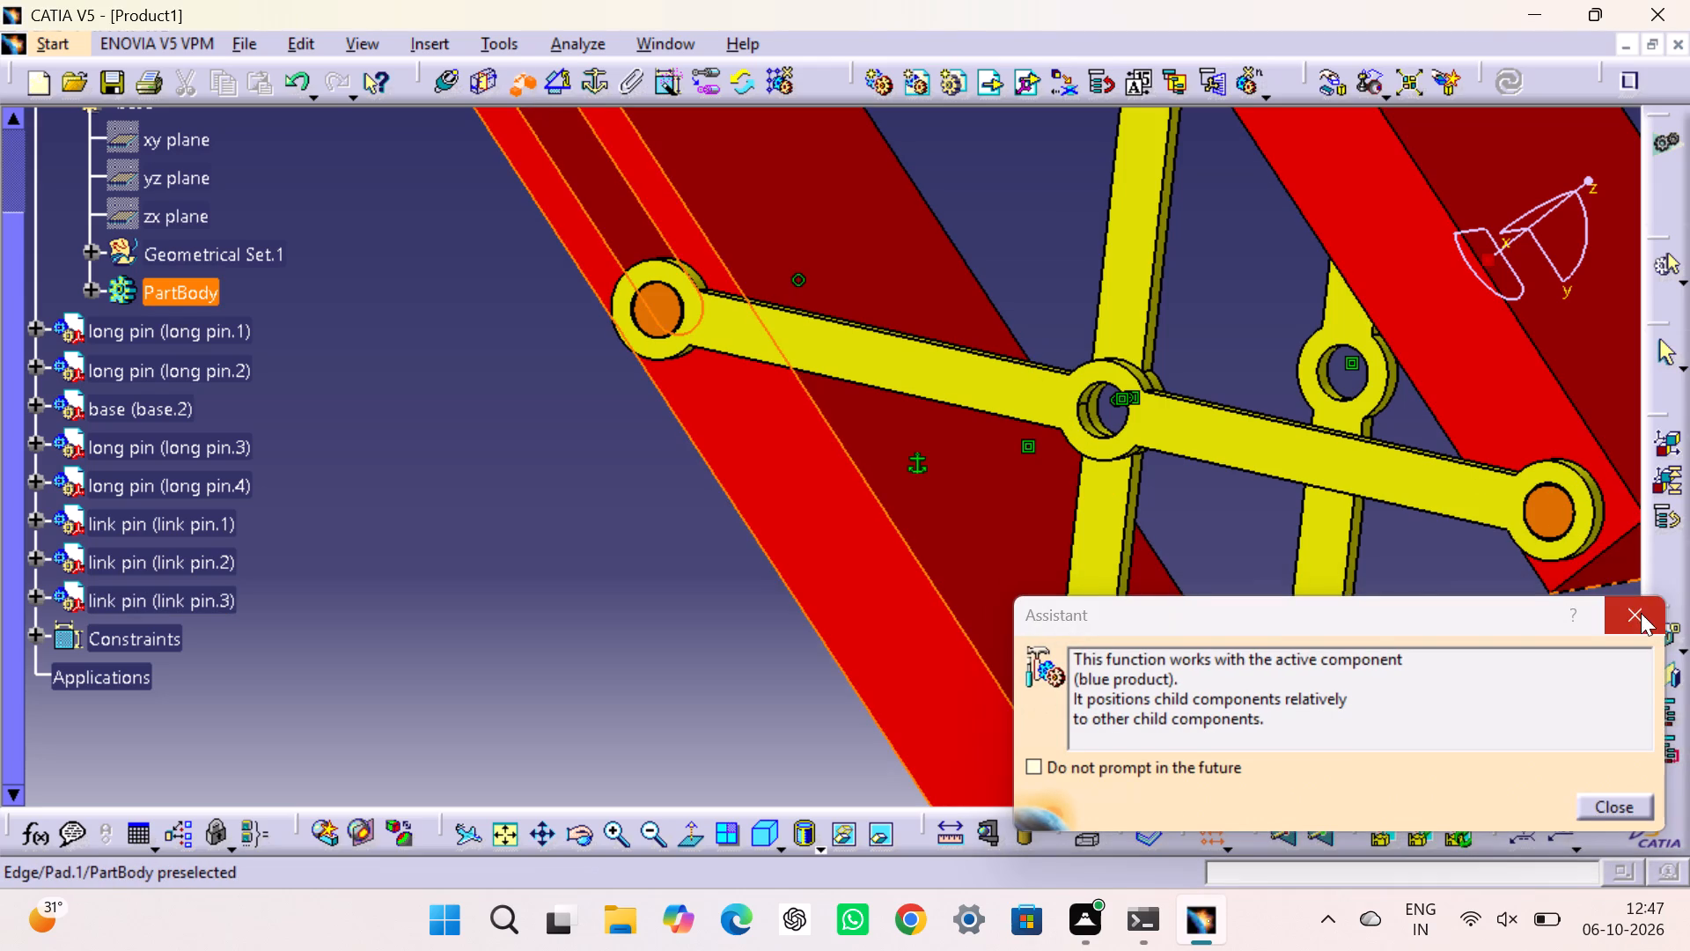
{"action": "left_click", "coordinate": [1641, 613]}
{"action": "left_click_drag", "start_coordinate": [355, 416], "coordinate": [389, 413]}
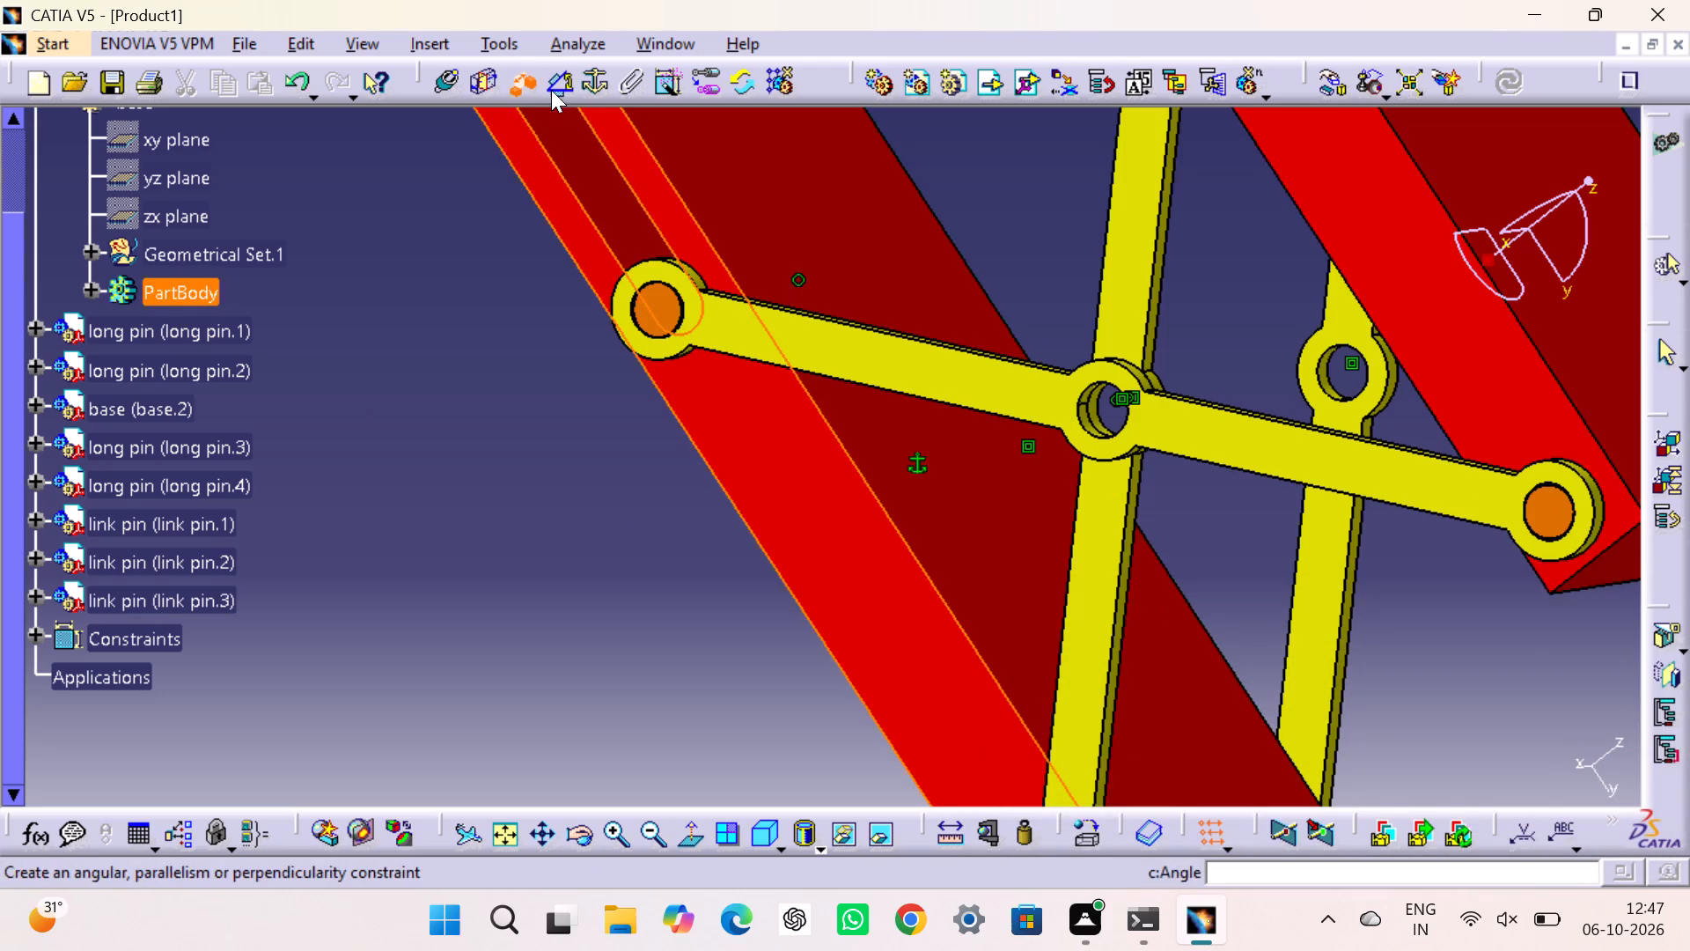
Add a 43.5° angle constraint between a reference plane of base.1 and link pin.3's xy plane, keeping Sector 1, and update the assembly.
{"action": "left_click", "coordinate": [551, 90]}
{"action": "double_click", "coordinate": [118, 610]}
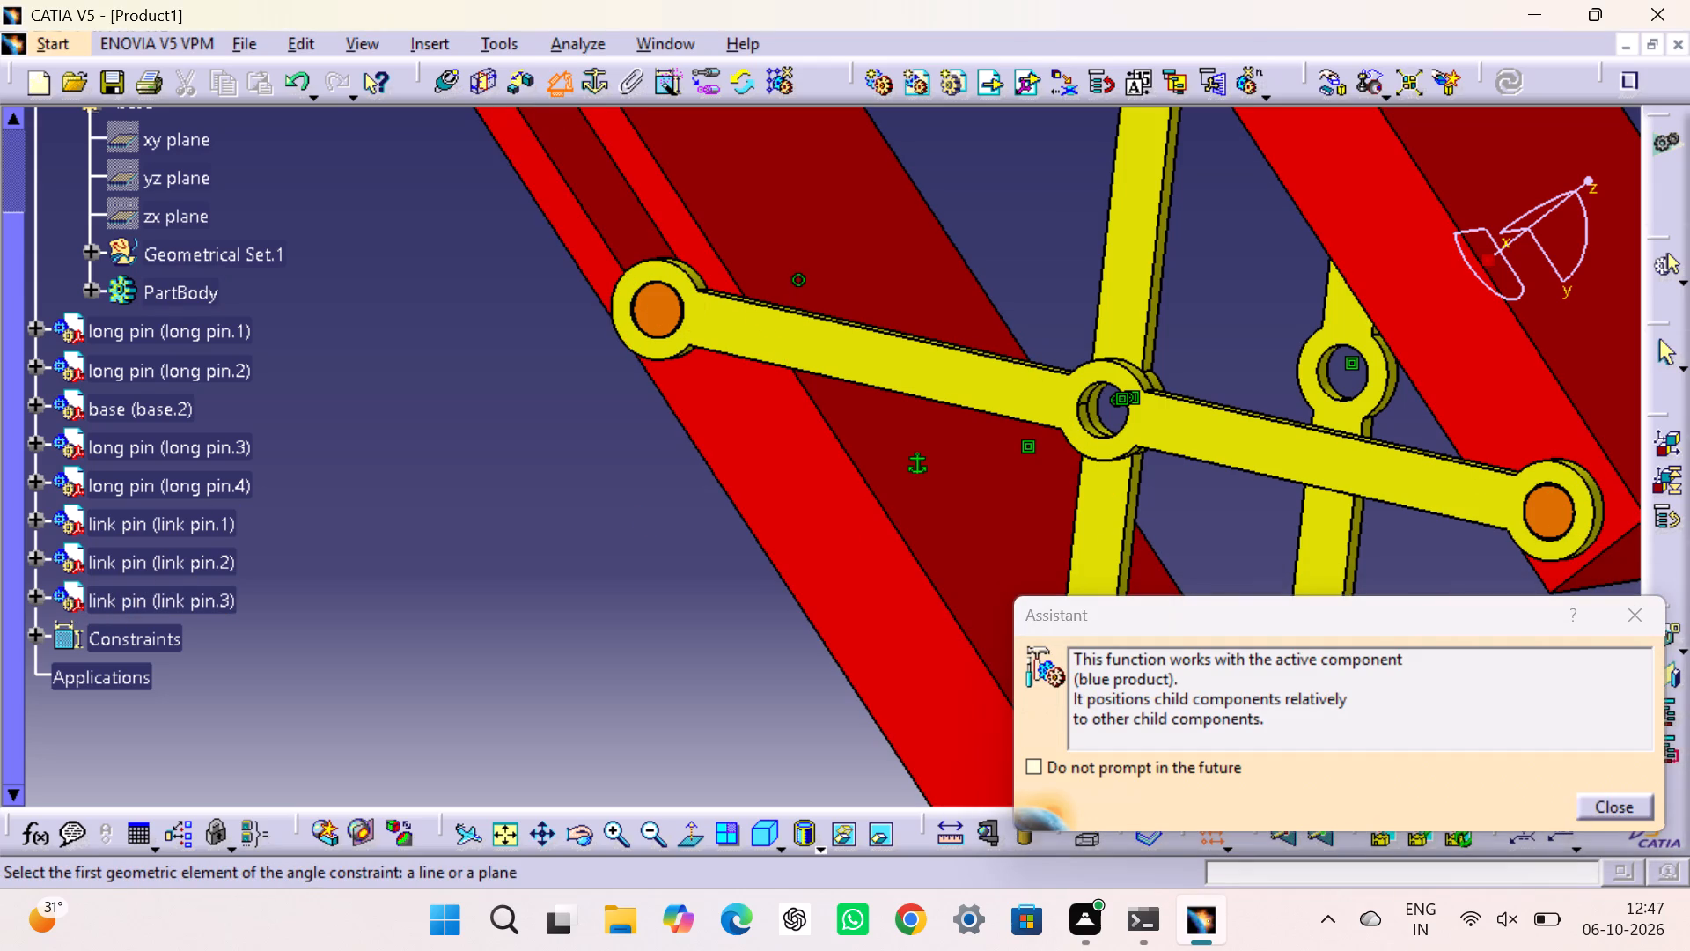
{"action": "double_click", "coordinate": [129, 601]}
{"action": "double_click", "coordinate": [40, 598]}
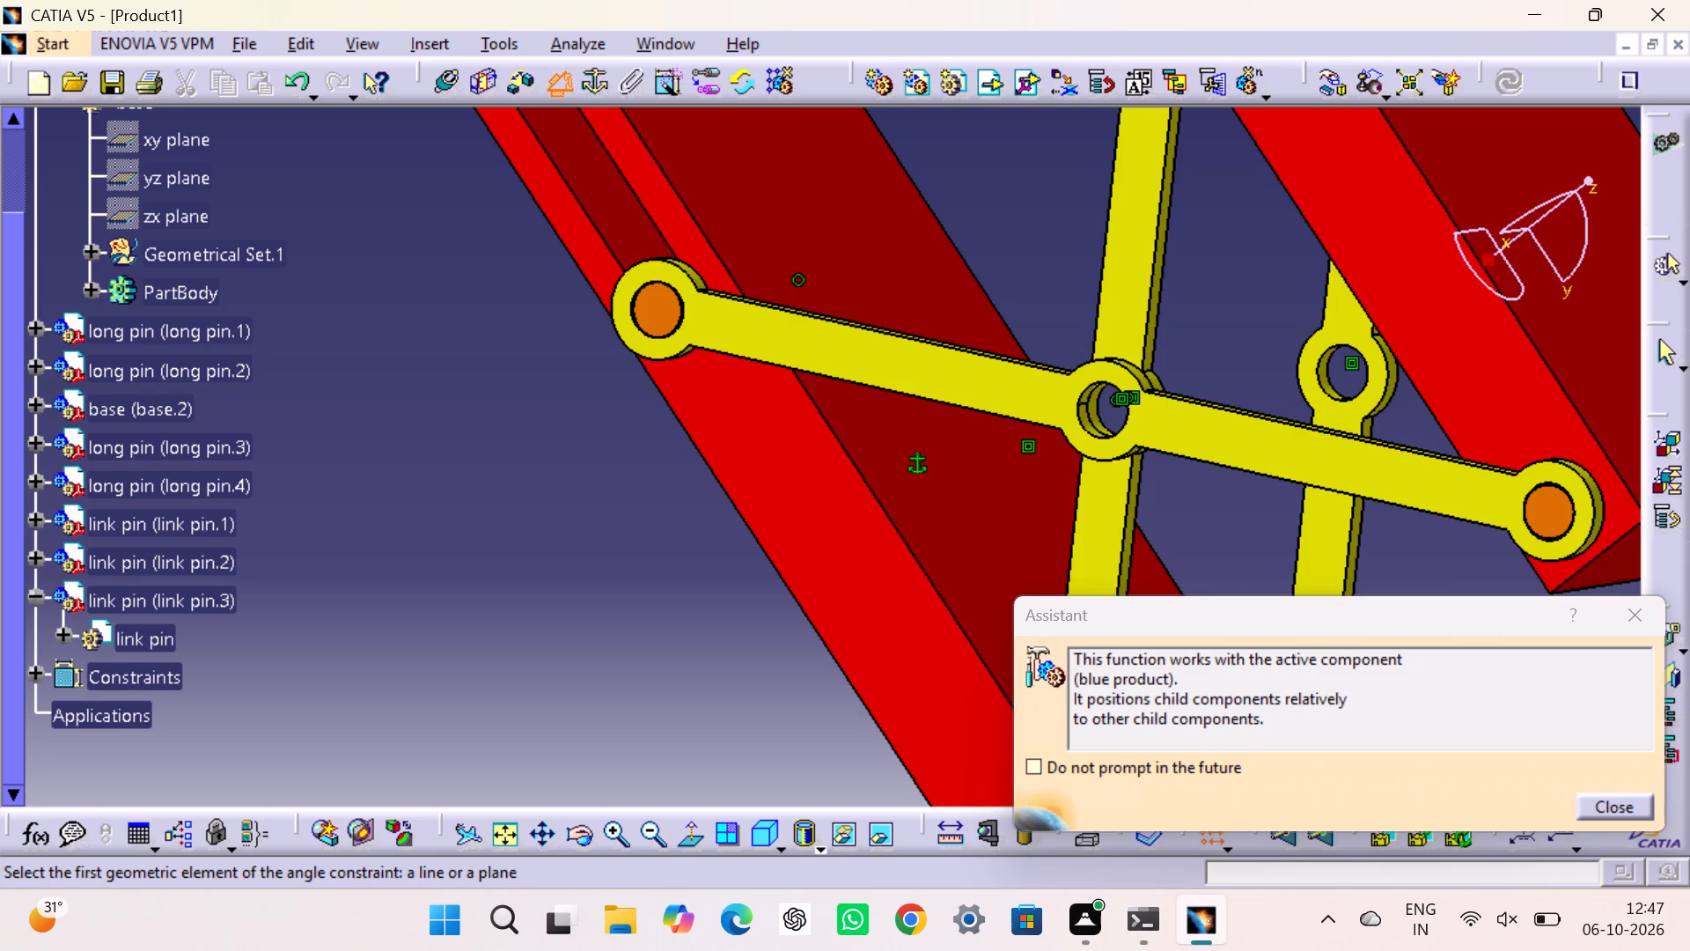
{"action": "left_click", "coordinate": [61, 628]}
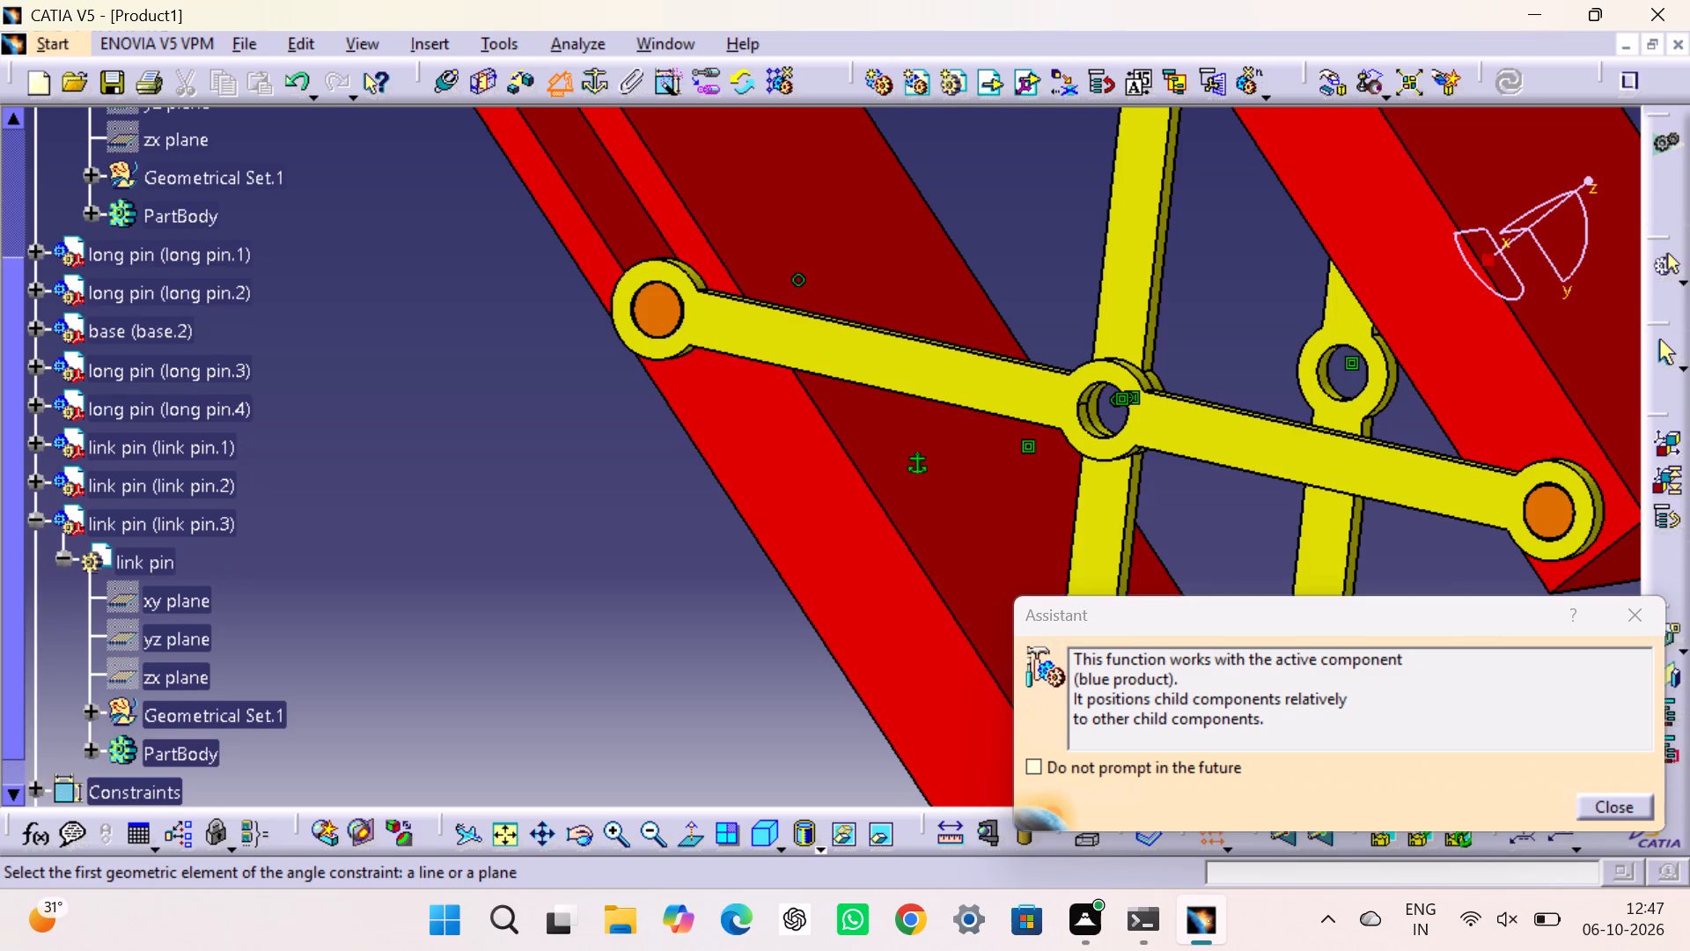
{"action": "scroll", "coordinate": [155, 164], "scroll_direction": "up", "scroll_amount": 2}
{"action": "left_click", "coordinate": [165, 213]}
{"action": "scroll", "coordinate": [201, 475], "scroll_direction": "down", "scroll_amount": 2}
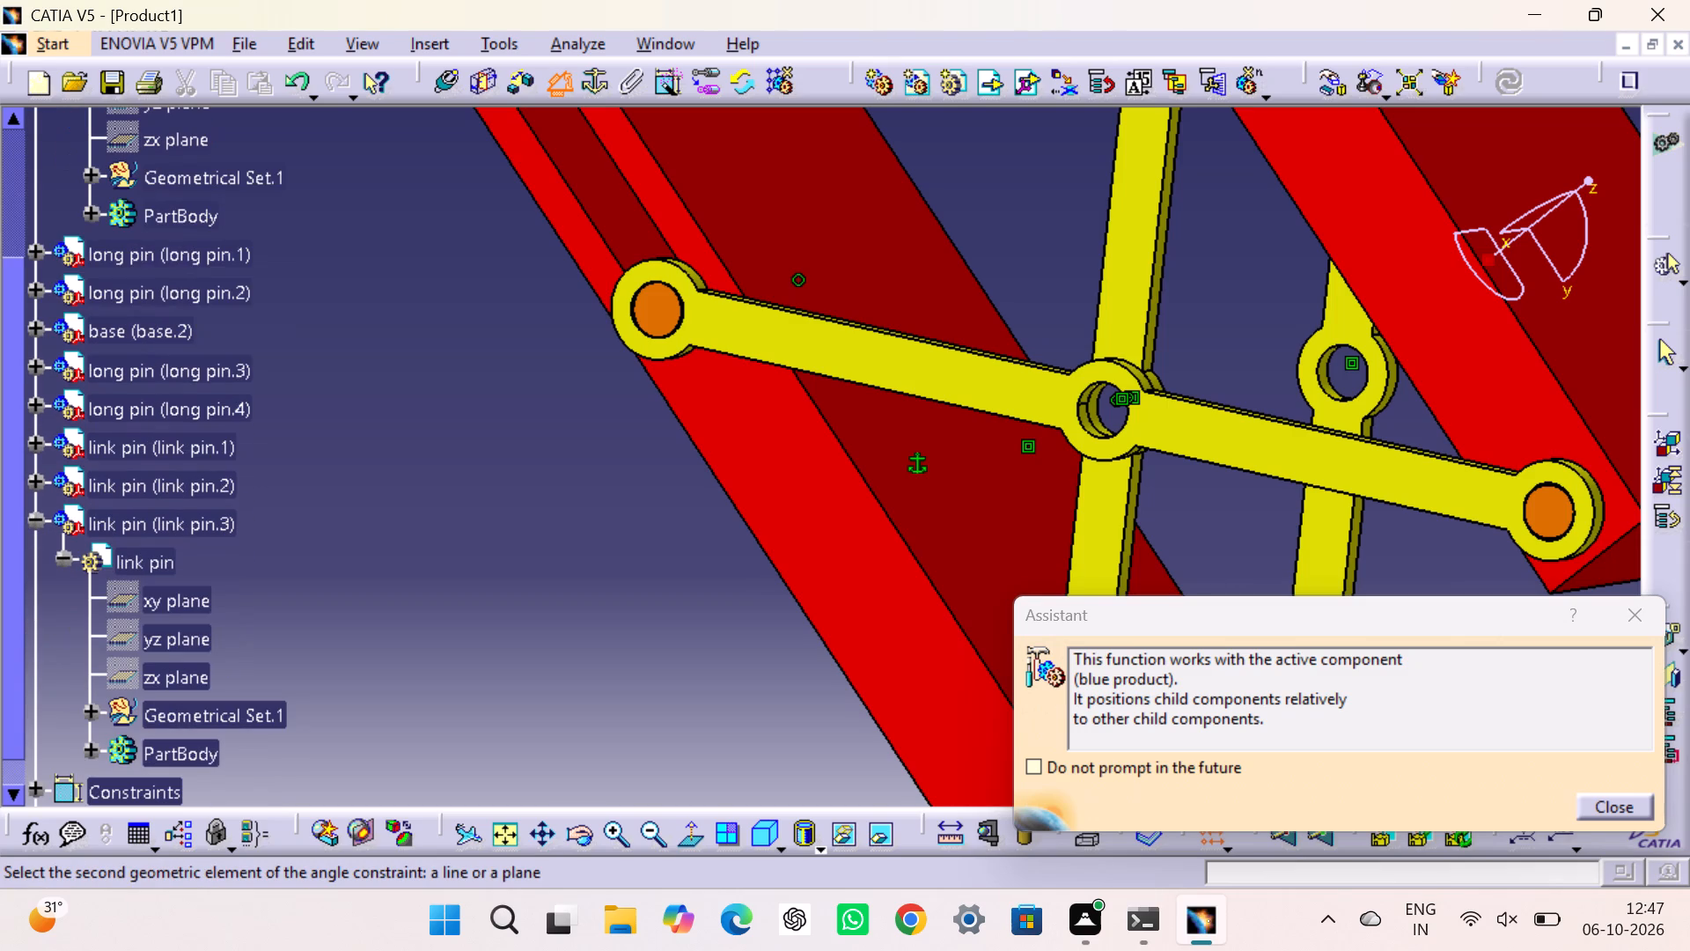
{"action": "left_click", "coordinate": [191, 603]}
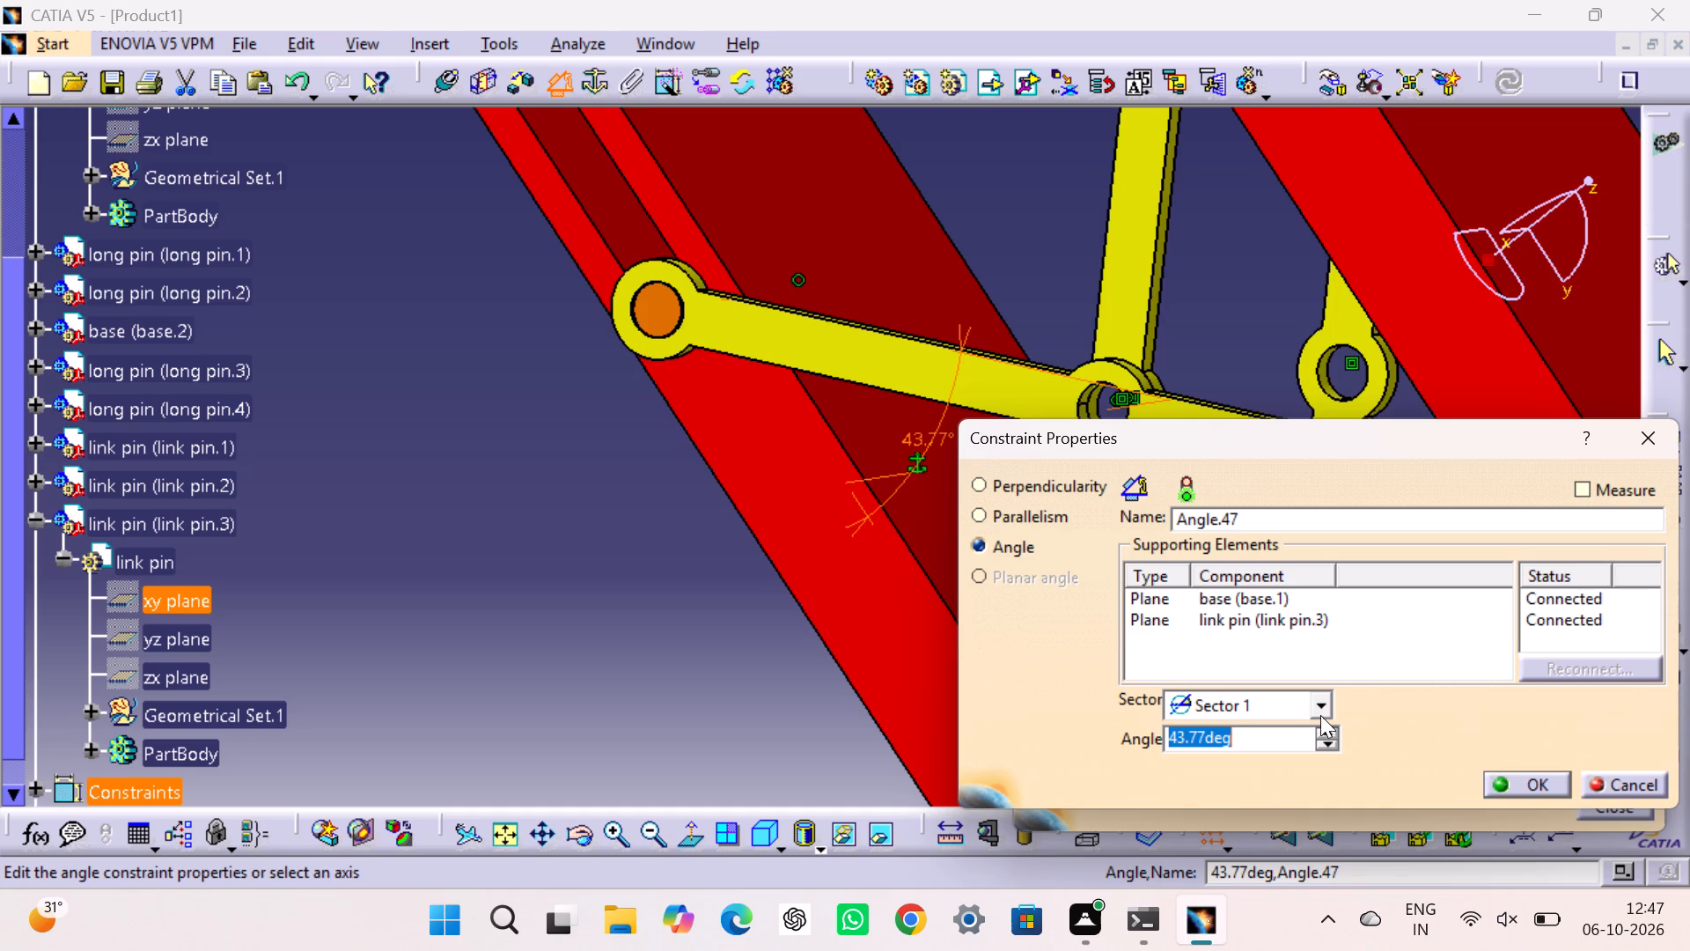
{"action": "key", "text": "4"}
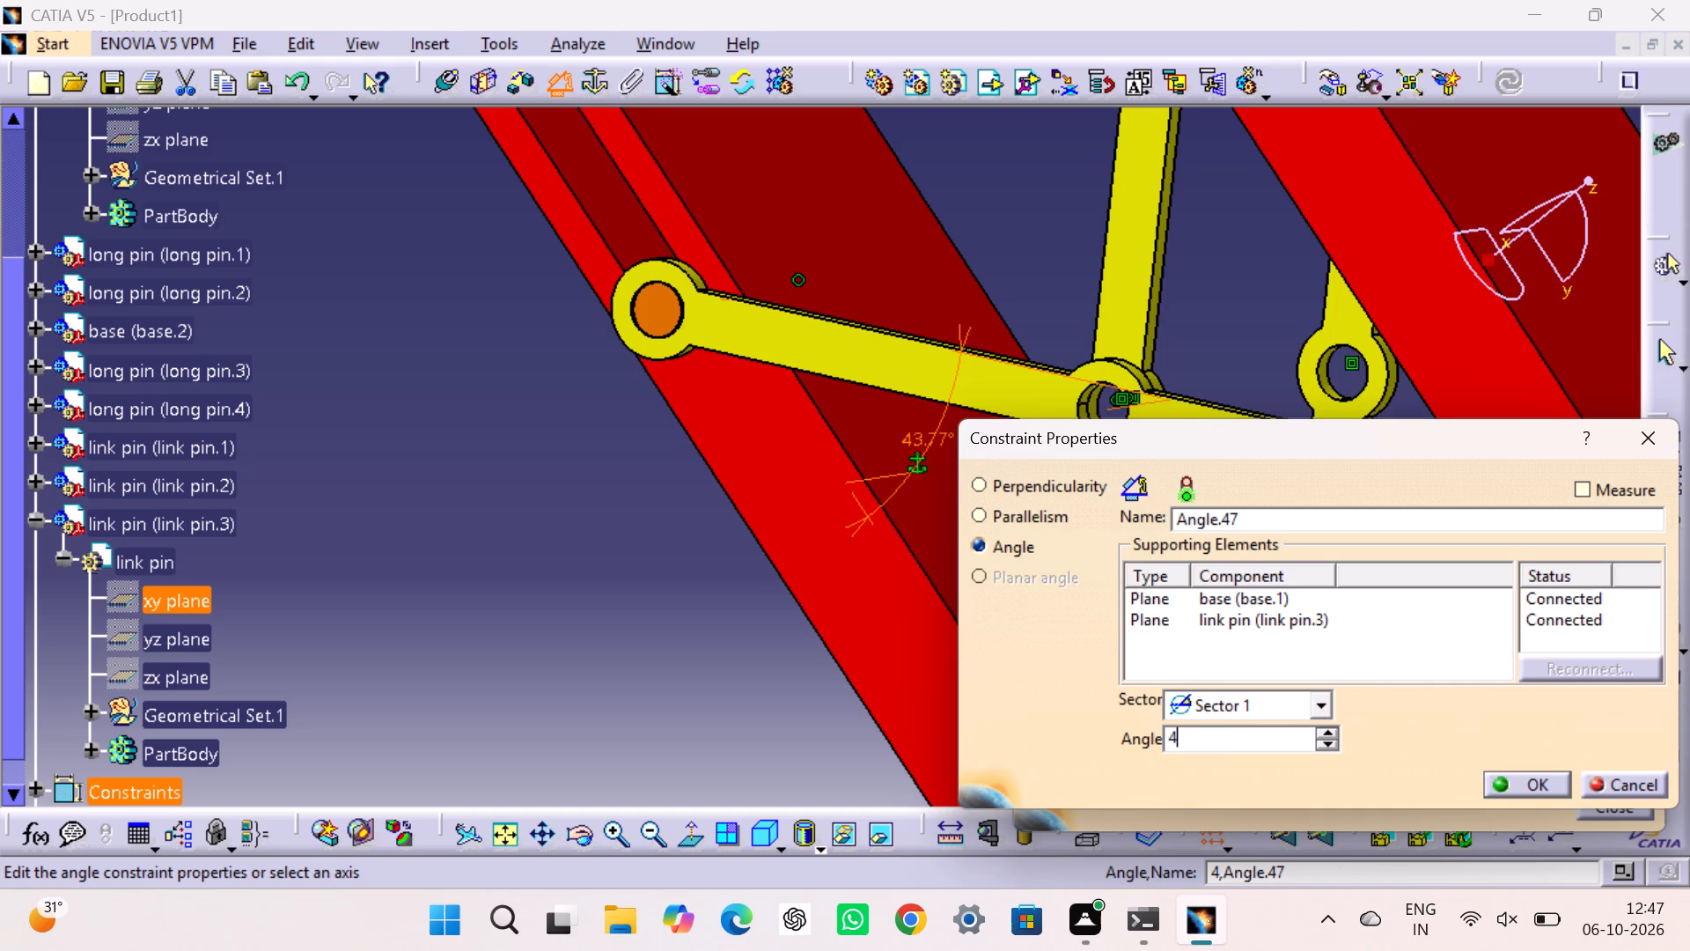
{"action": "key", "text": "3"}
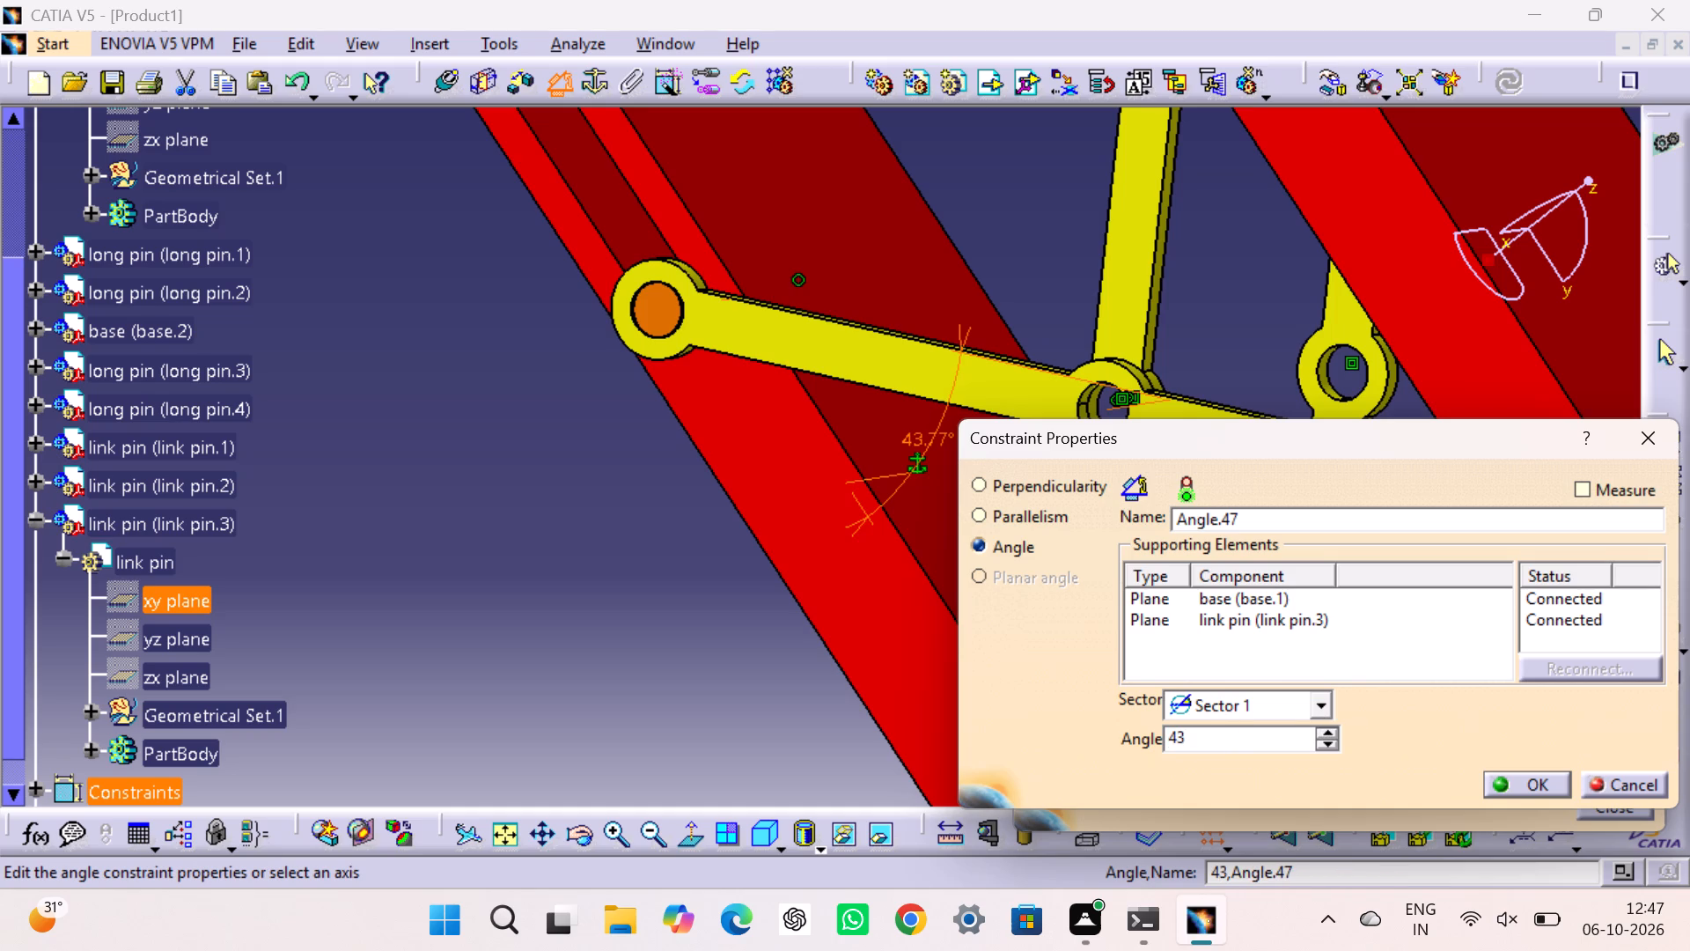
{"action": "type", "text": ".5"}
{"action": "left_click", "coordinate": [1507, 794]}
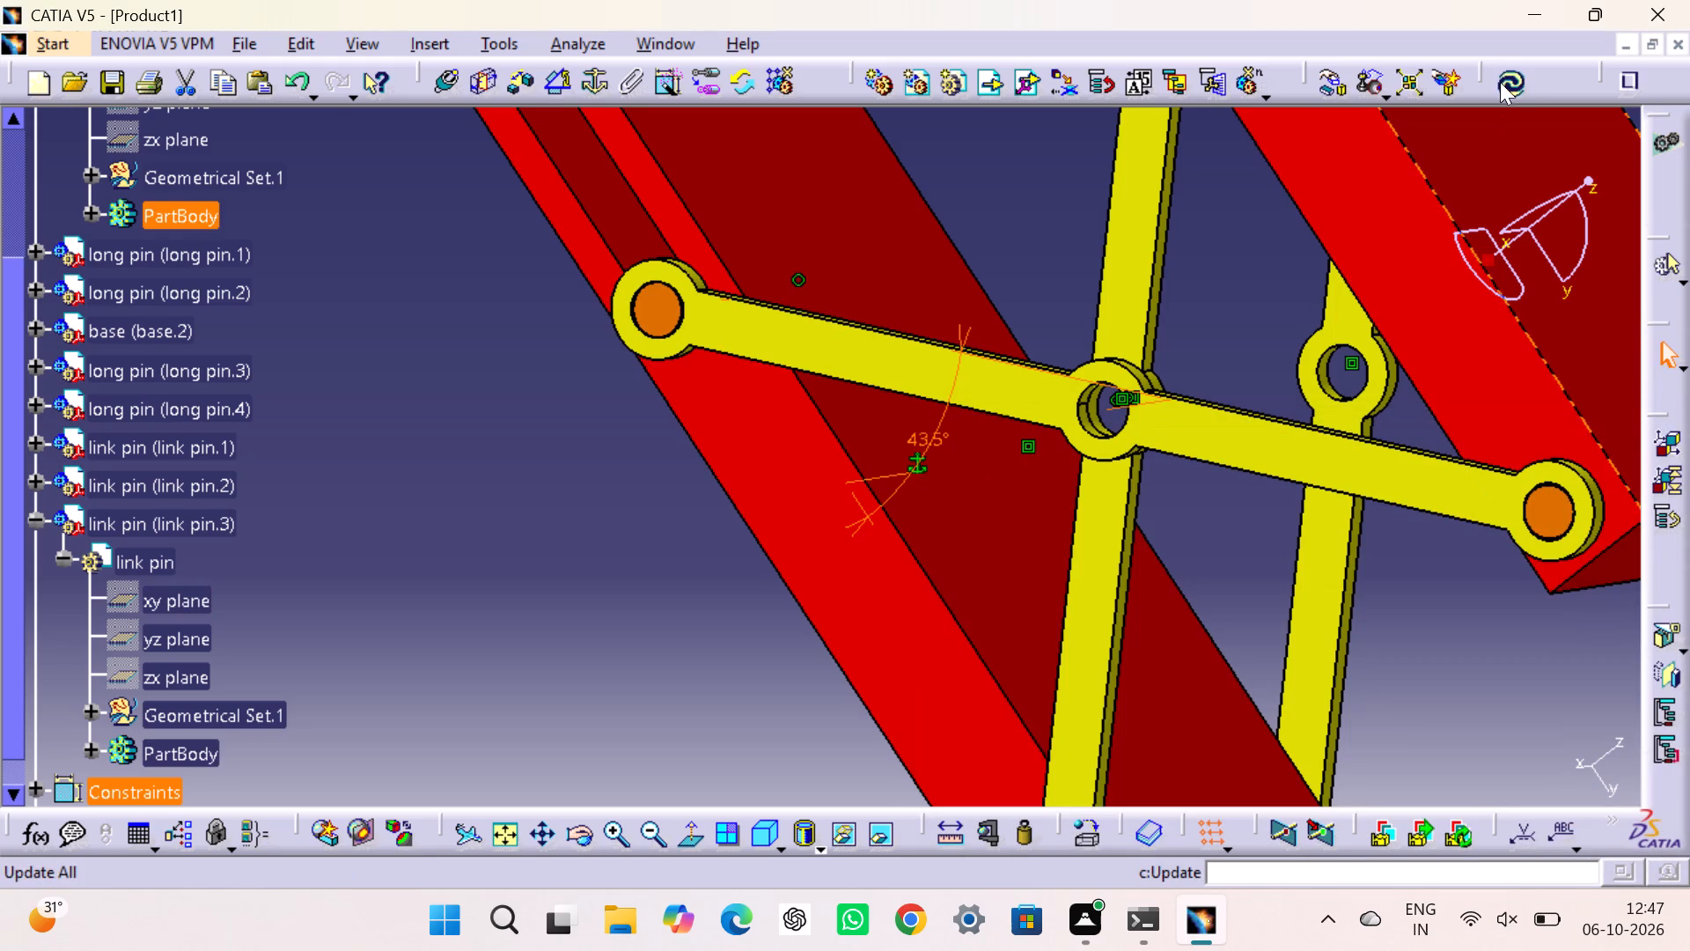
{"action": "left_click", "coordinate": [1500, 78]}
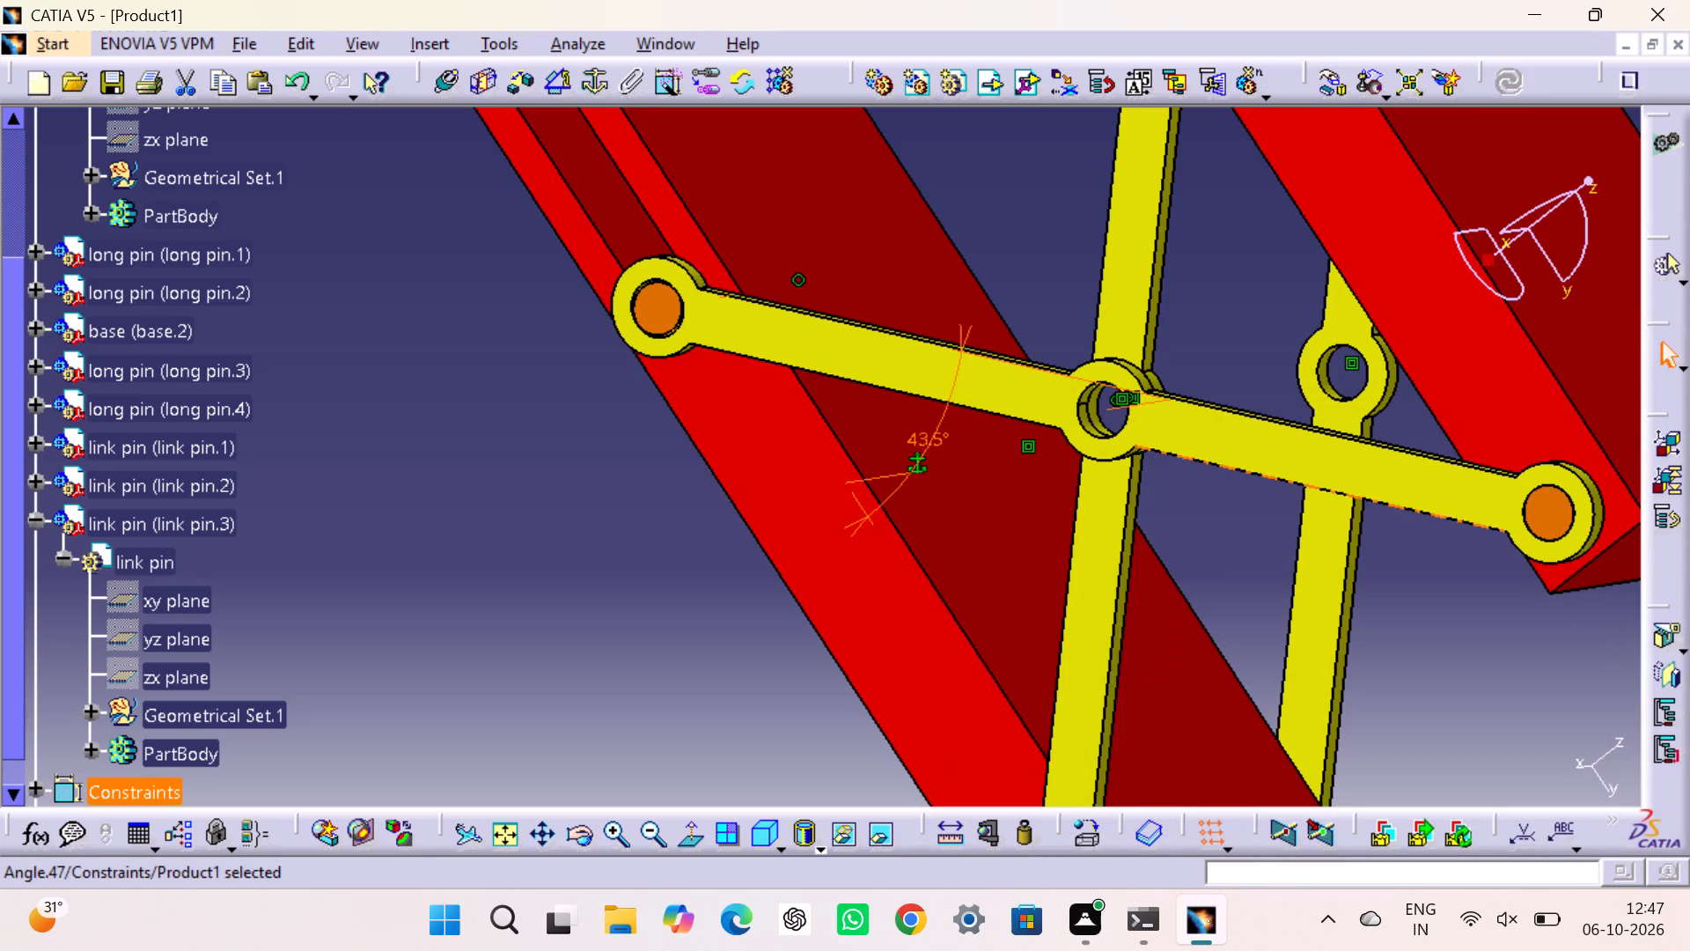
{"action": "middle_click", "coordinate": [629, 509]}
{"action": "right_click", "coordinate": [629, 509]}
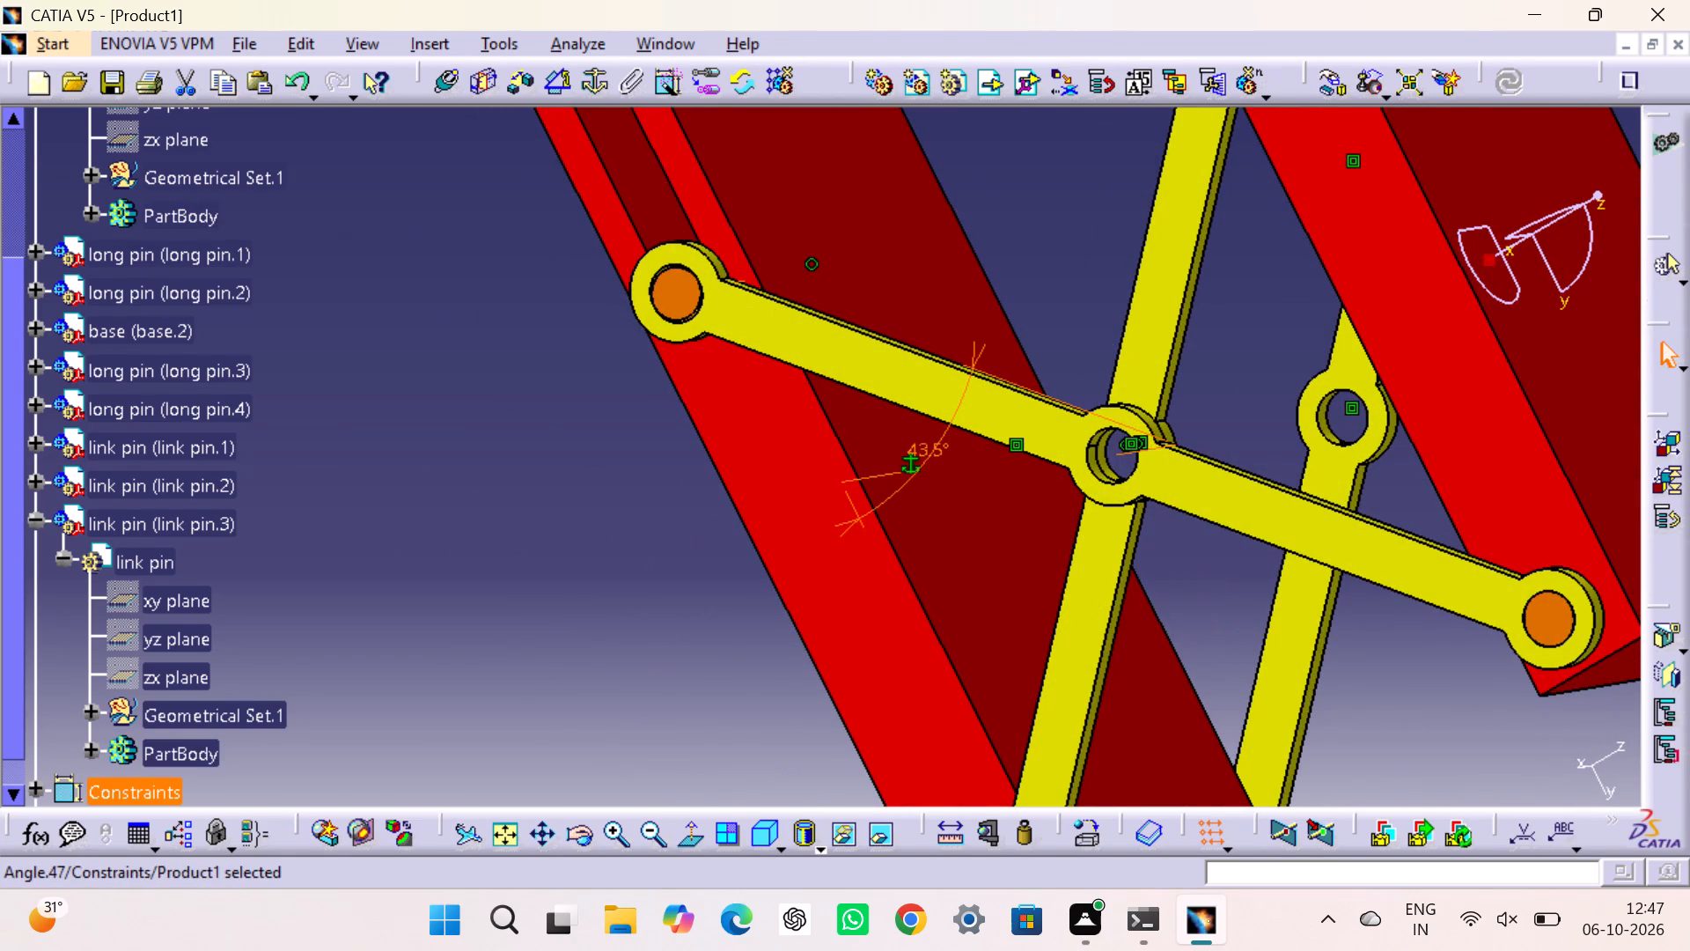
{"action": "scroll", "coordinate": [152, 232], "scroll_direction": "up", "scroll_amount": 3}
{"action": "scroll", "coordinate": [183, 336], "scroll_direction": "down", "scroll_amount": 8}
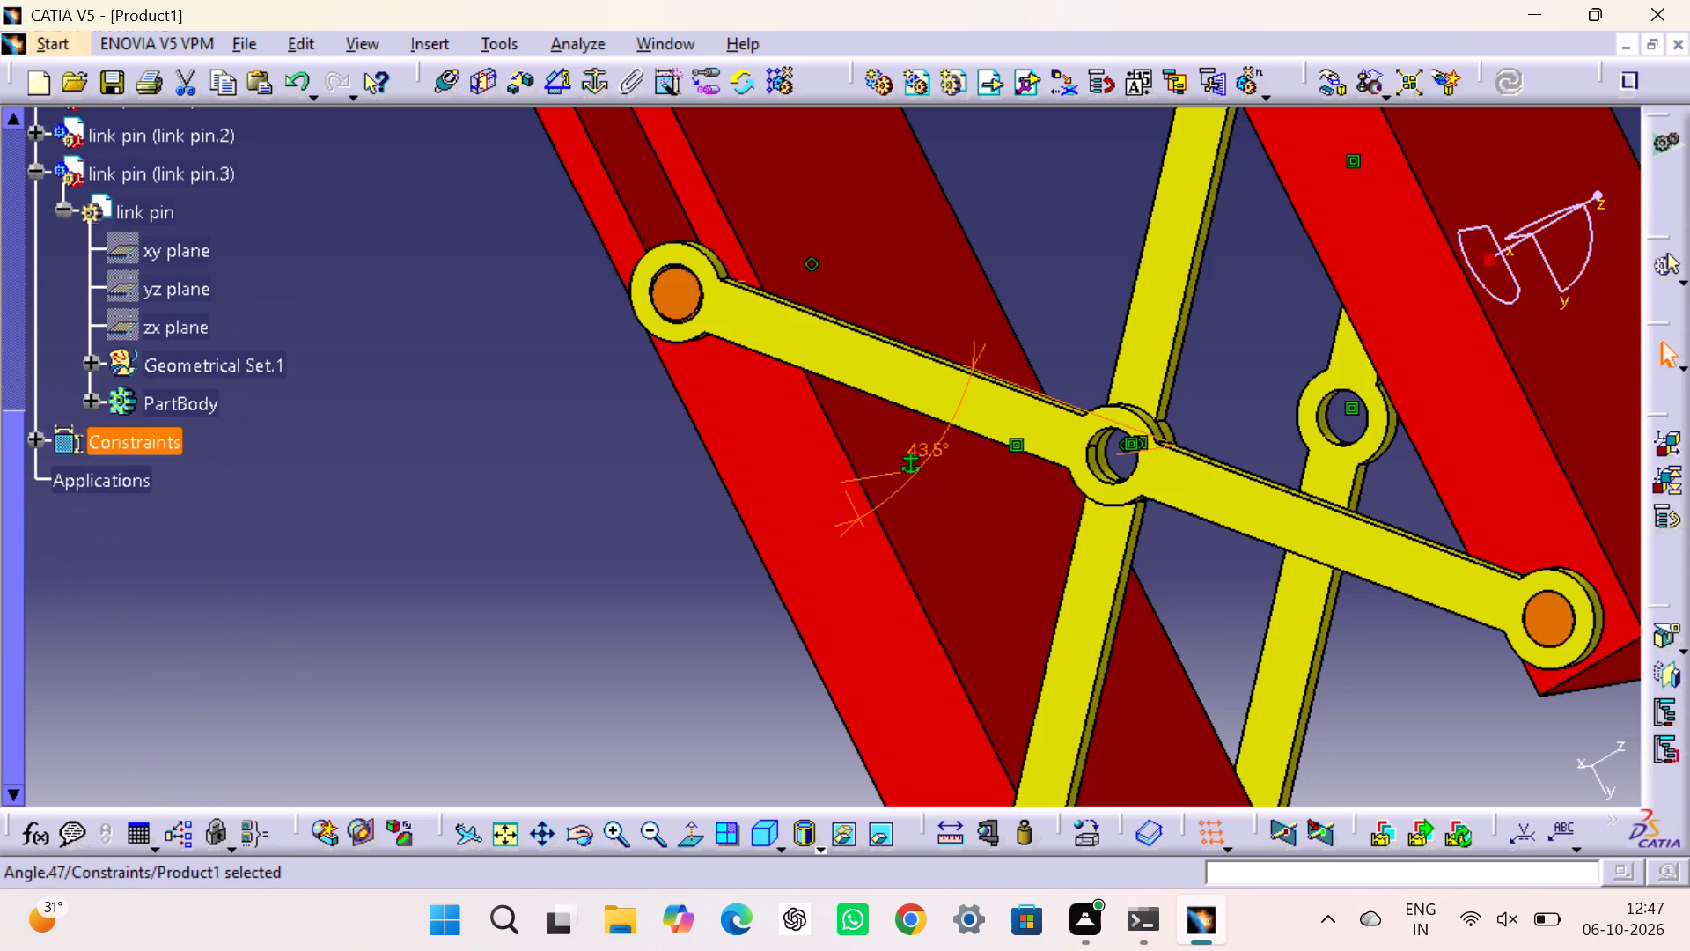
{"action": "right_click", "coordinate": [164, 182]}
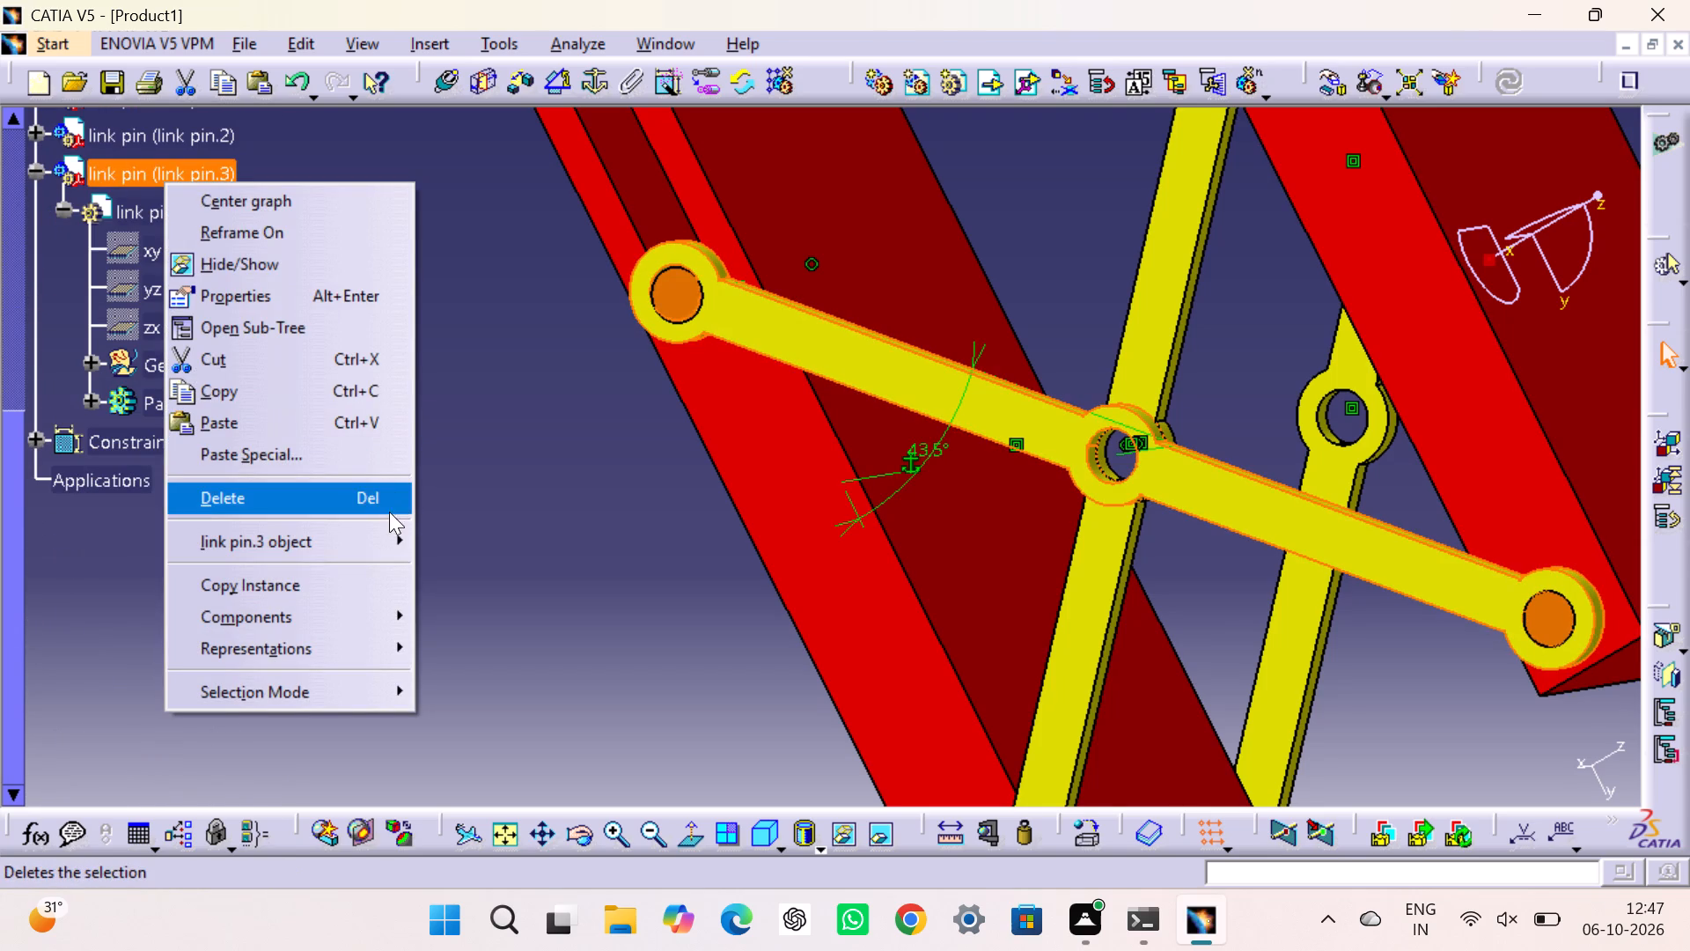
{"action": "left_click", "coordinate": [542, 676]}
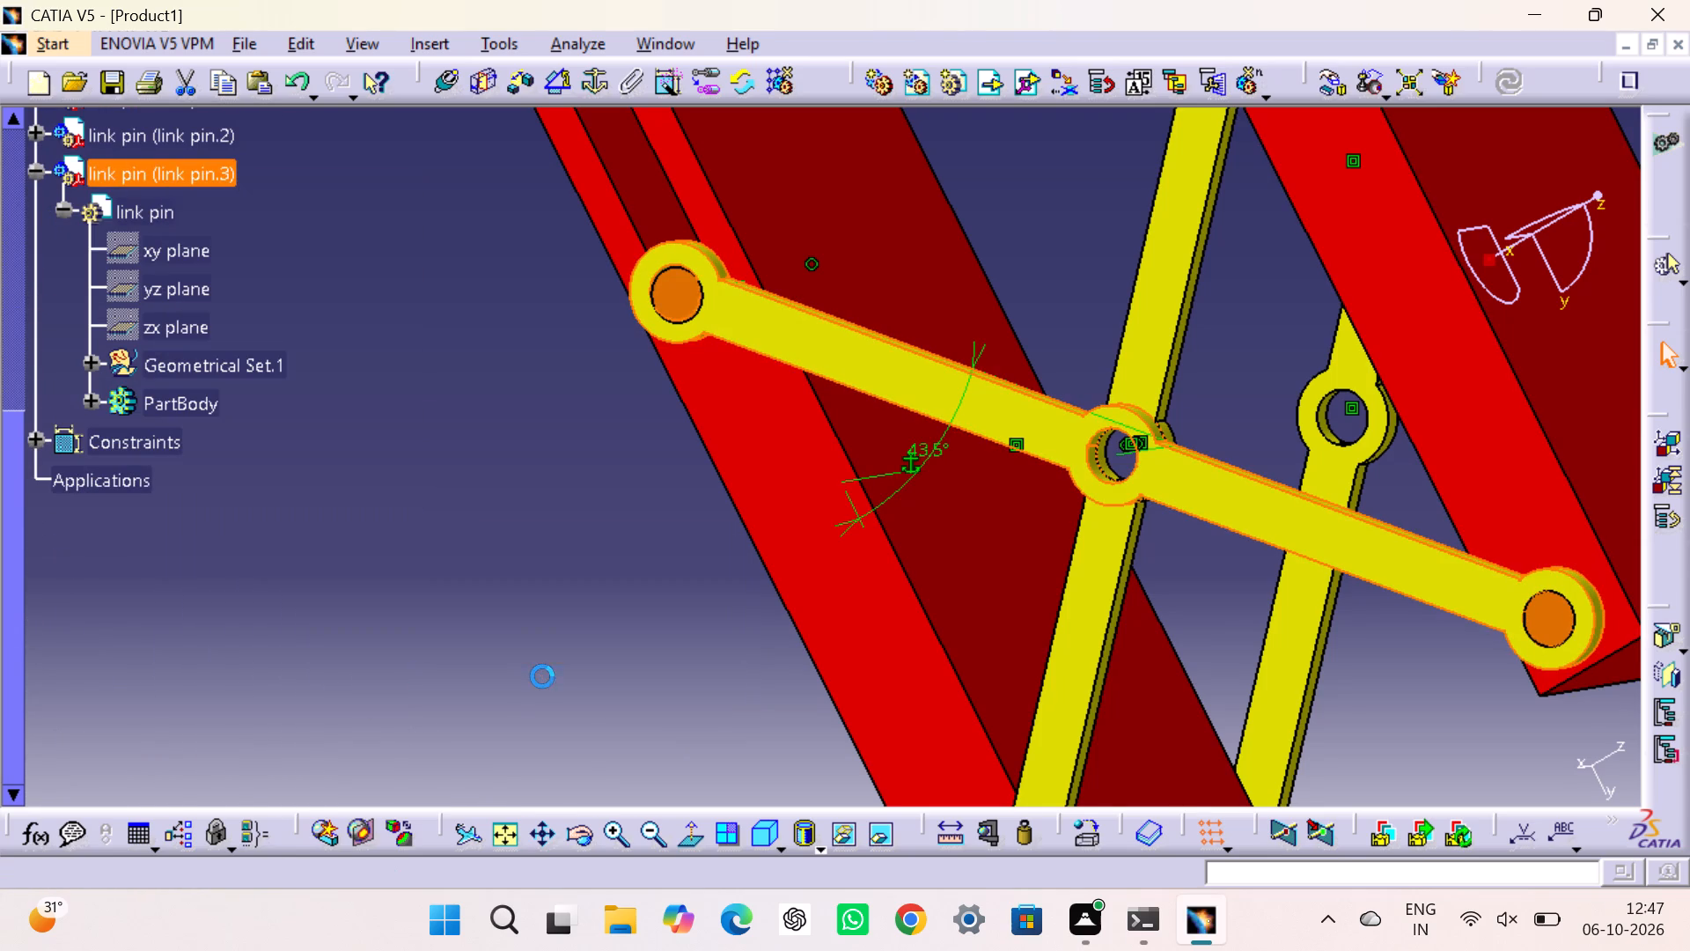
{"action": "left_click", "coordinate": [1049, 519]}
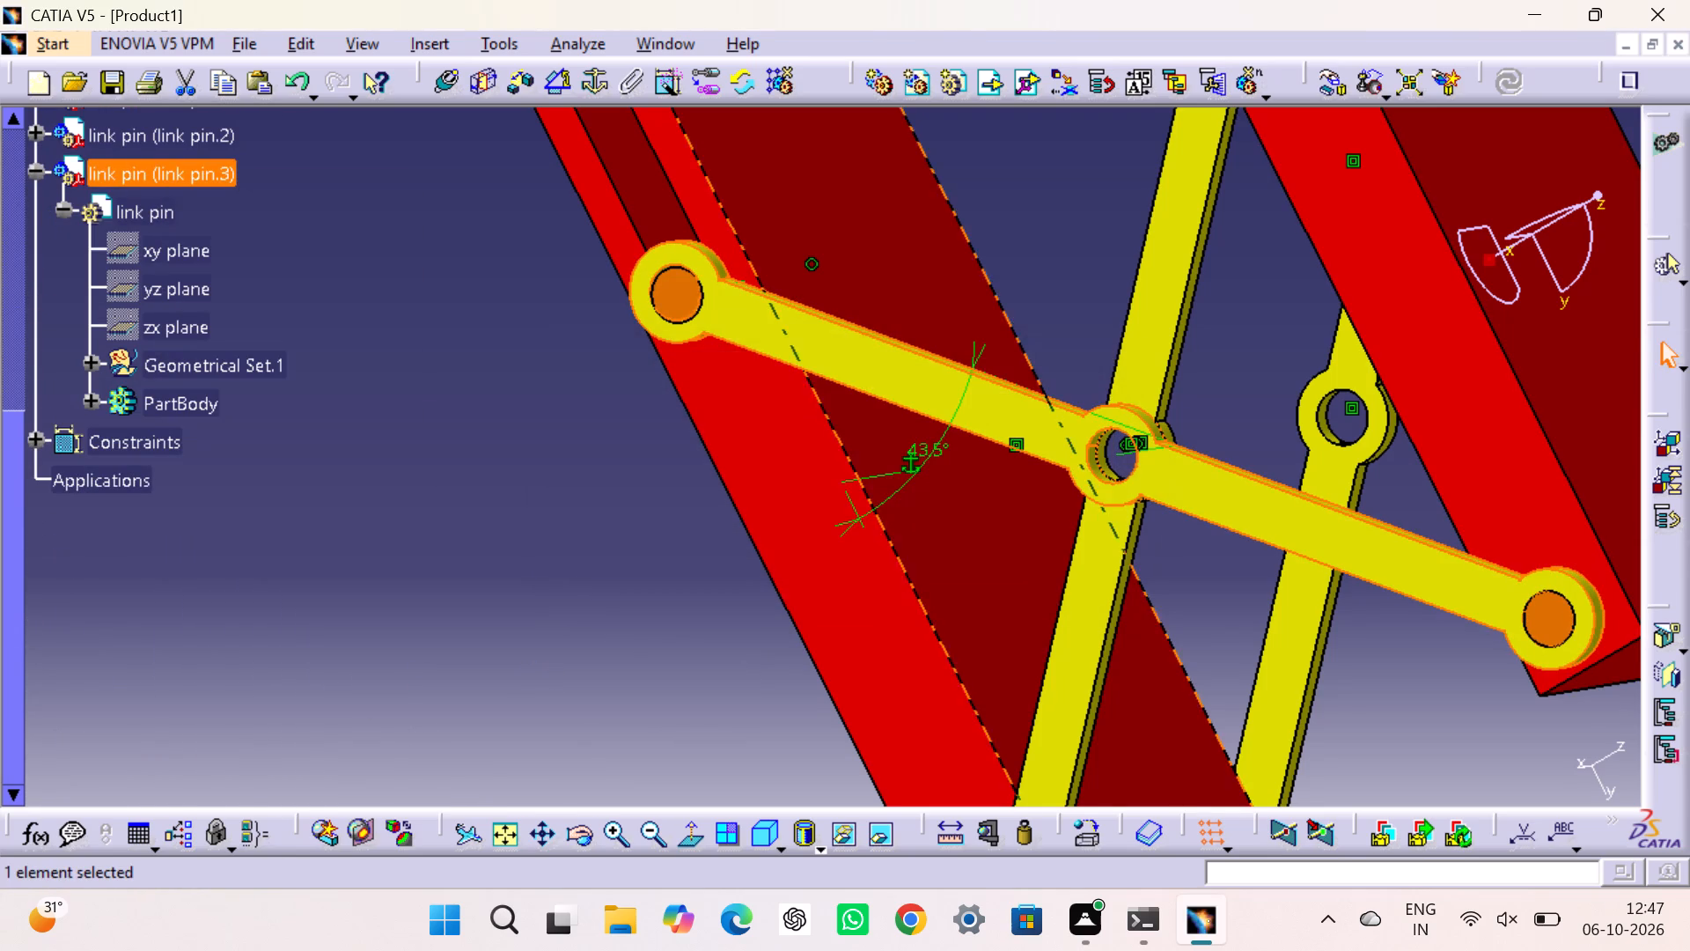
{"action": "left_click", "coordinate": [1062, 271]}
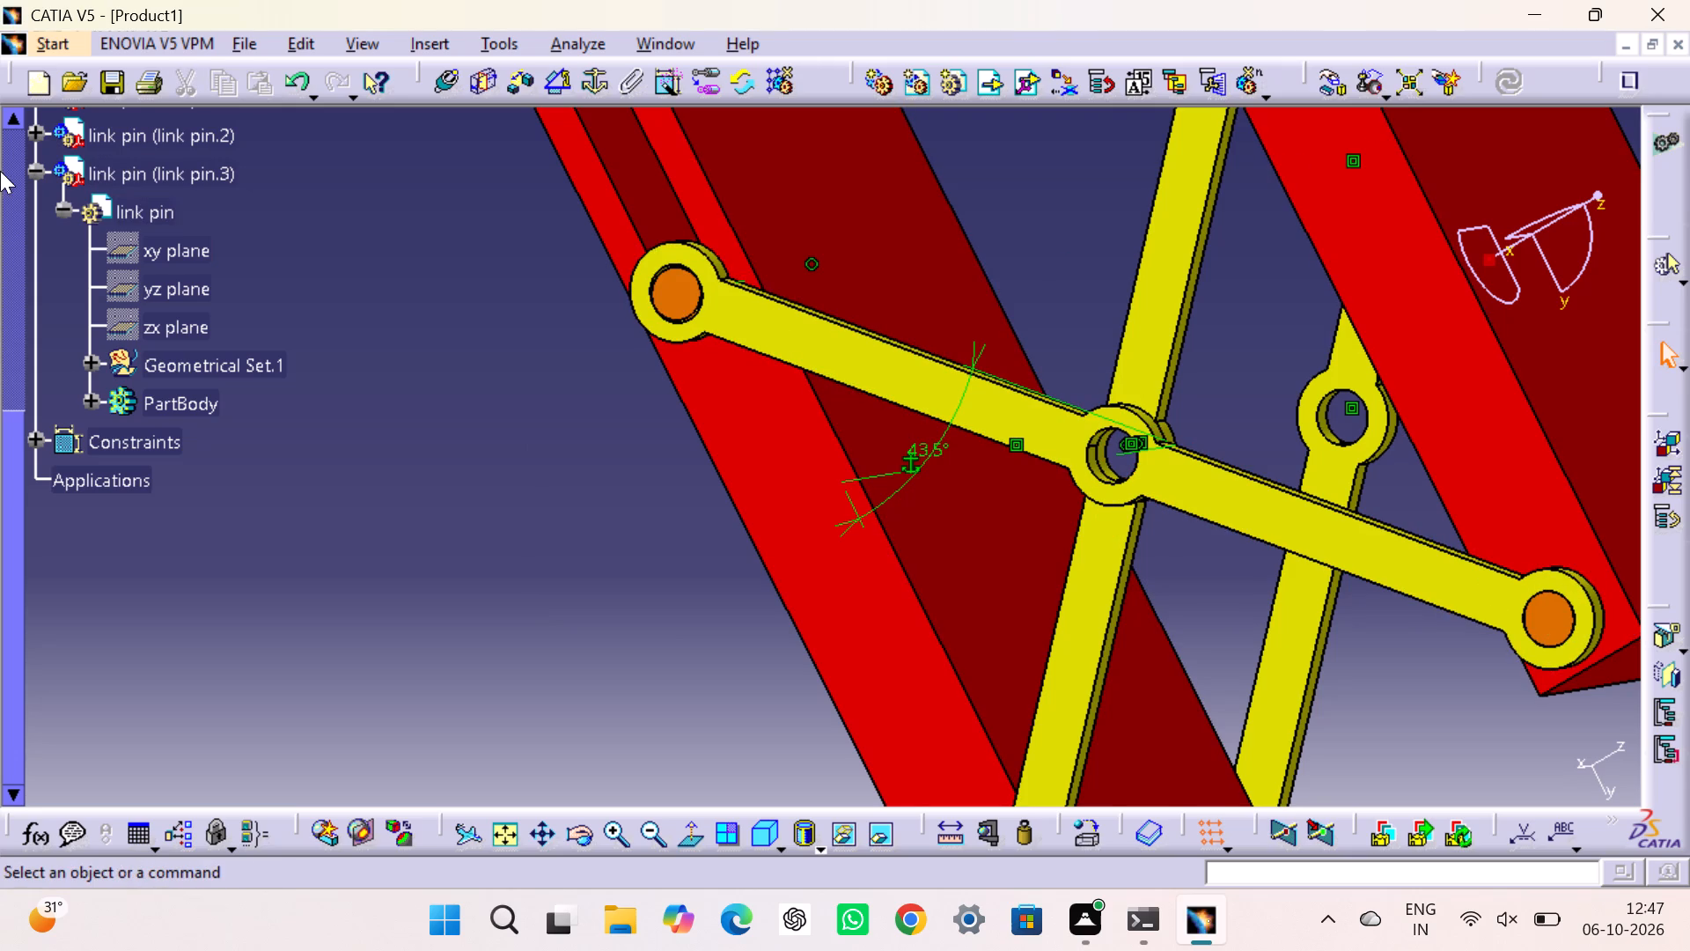
Collapse link pin.3's branch in the tree and hide the 43.5° angle constraint.
{"action": "left_click", "coordinate": [31, 166]}
{"action": "left_click_drag", "start_coordinate": [421, 393], "coordinate": [440, 397]}
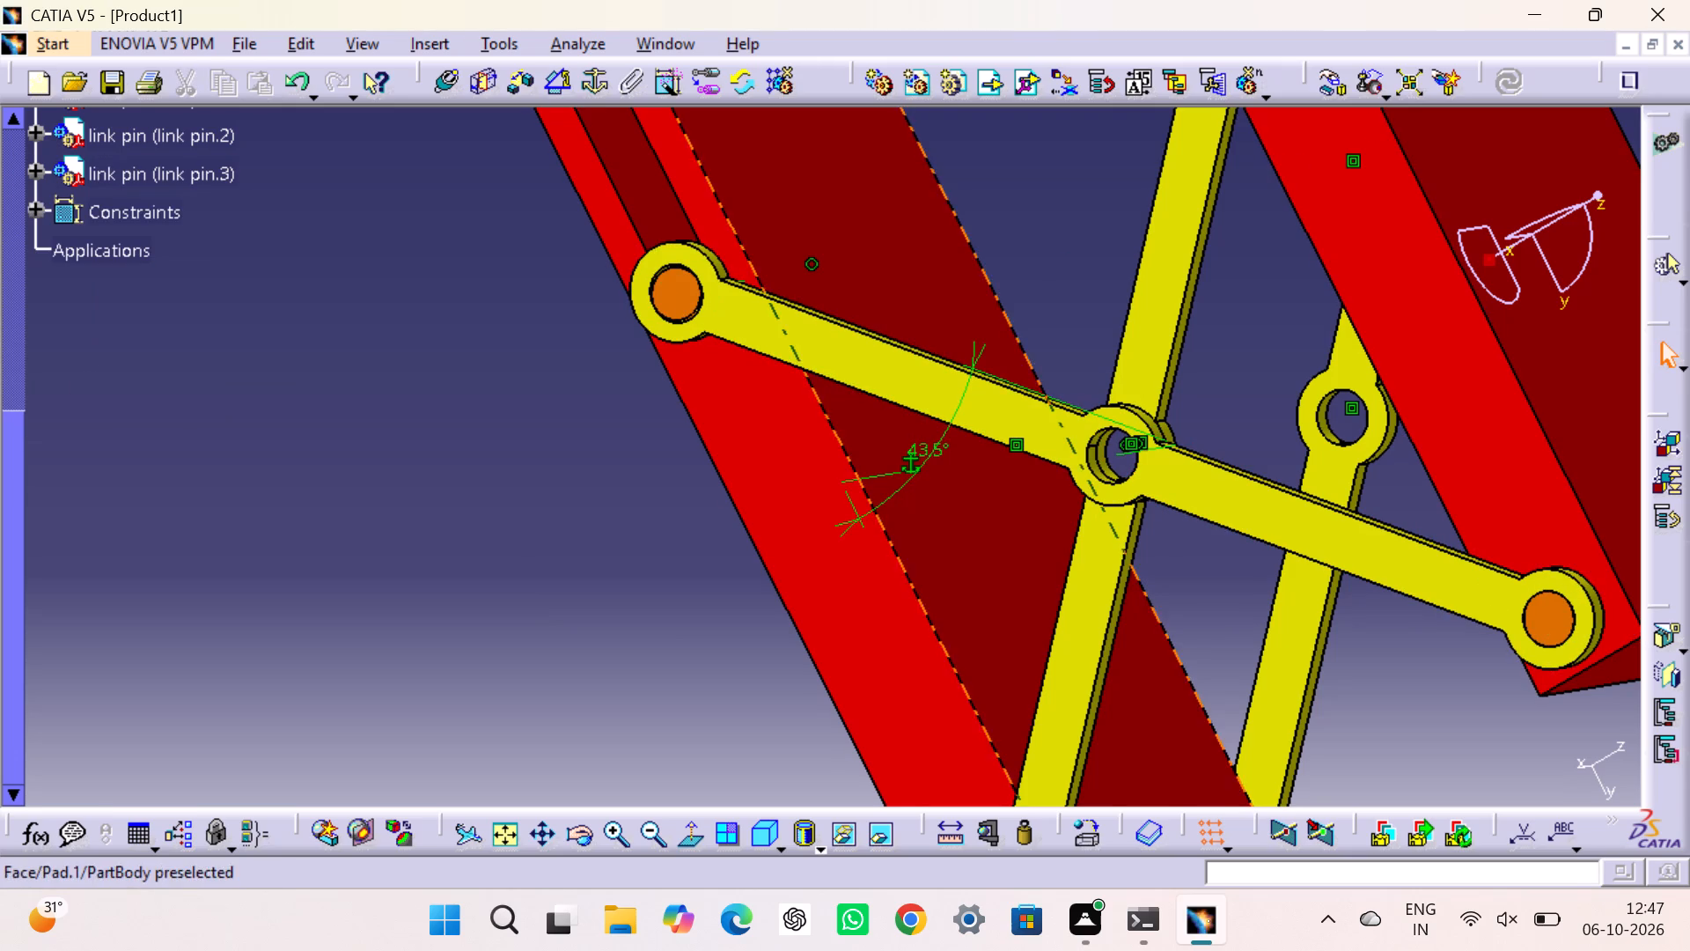
{"action": "right_click", "coordinate": [936, 435]}
{"action": "left_click", "coordinate": [1008, 515]}
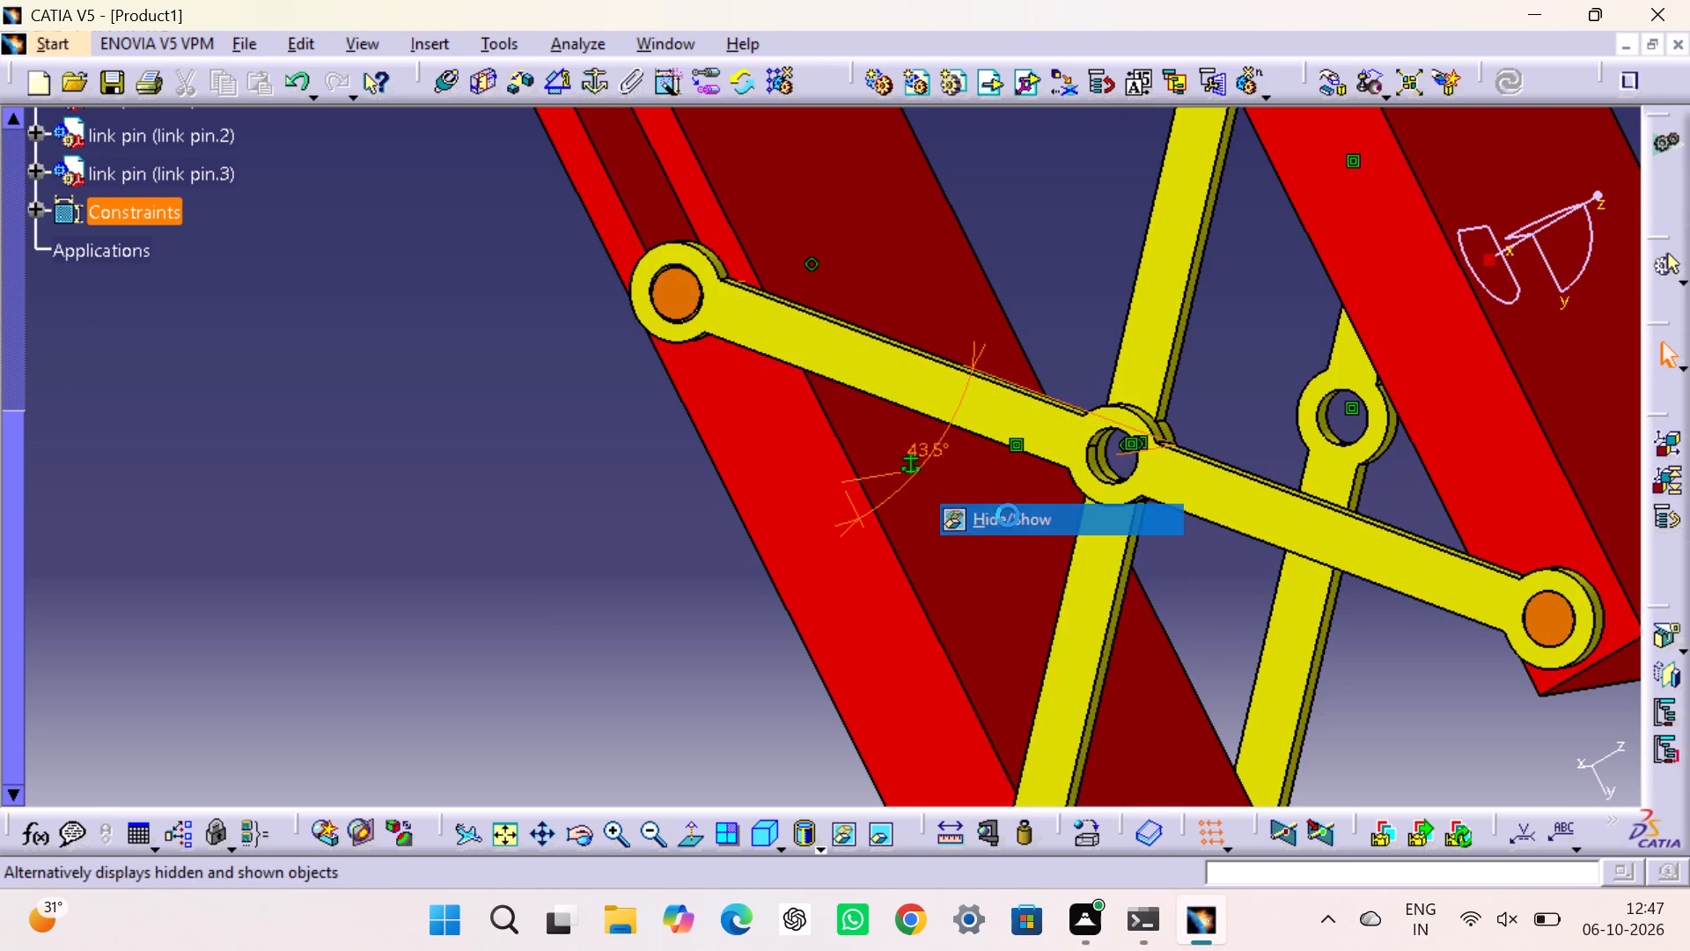
{"action": "left_click_drag", "start_coordinate": [645, 557], "coordinate": [663, 537]}
Examine from several angles how the links and long pins fit together on both sides of the two bases.
{"action": "middle_click_drag", "start_coordinate": [822, 475], "coordinate": [546, 617]}
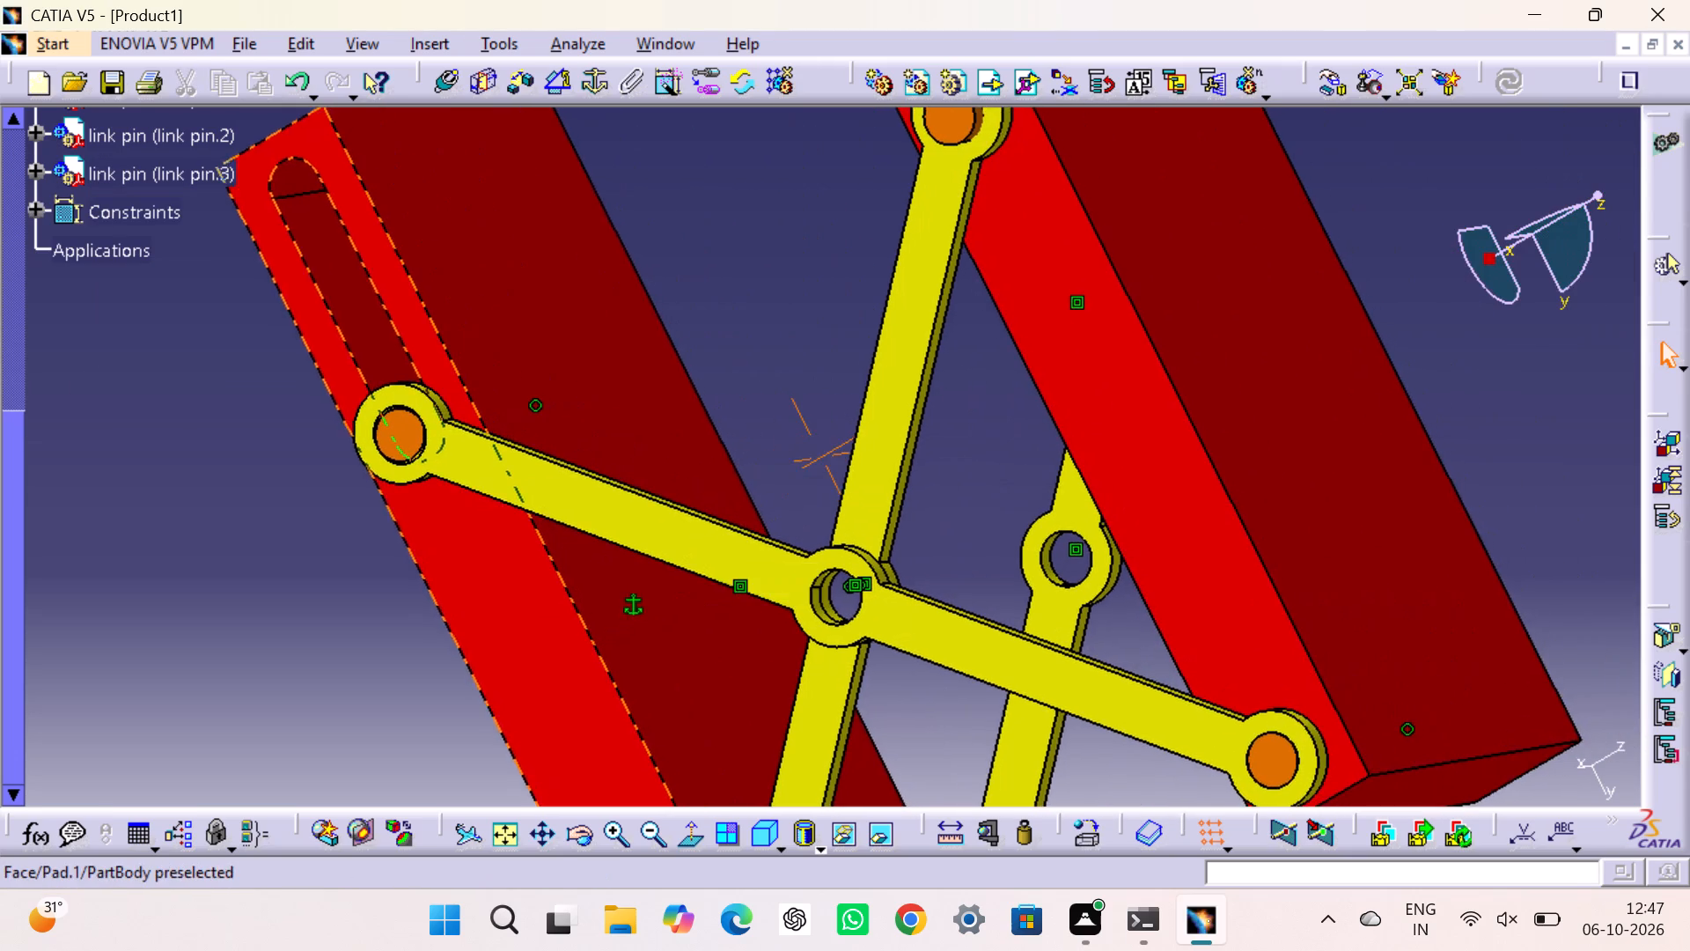
{"action": "middle_click_drag", "start_coordinate": [656, 464], "coordinate": [871, 594]}
{"action": "middle_click_drag", "start_coordinate": [917, 493], "coordinate": [787, 330]}
{"action": "right_click_drag", "start_coordinate": [917, 493], "coordinate": [787, 330]}
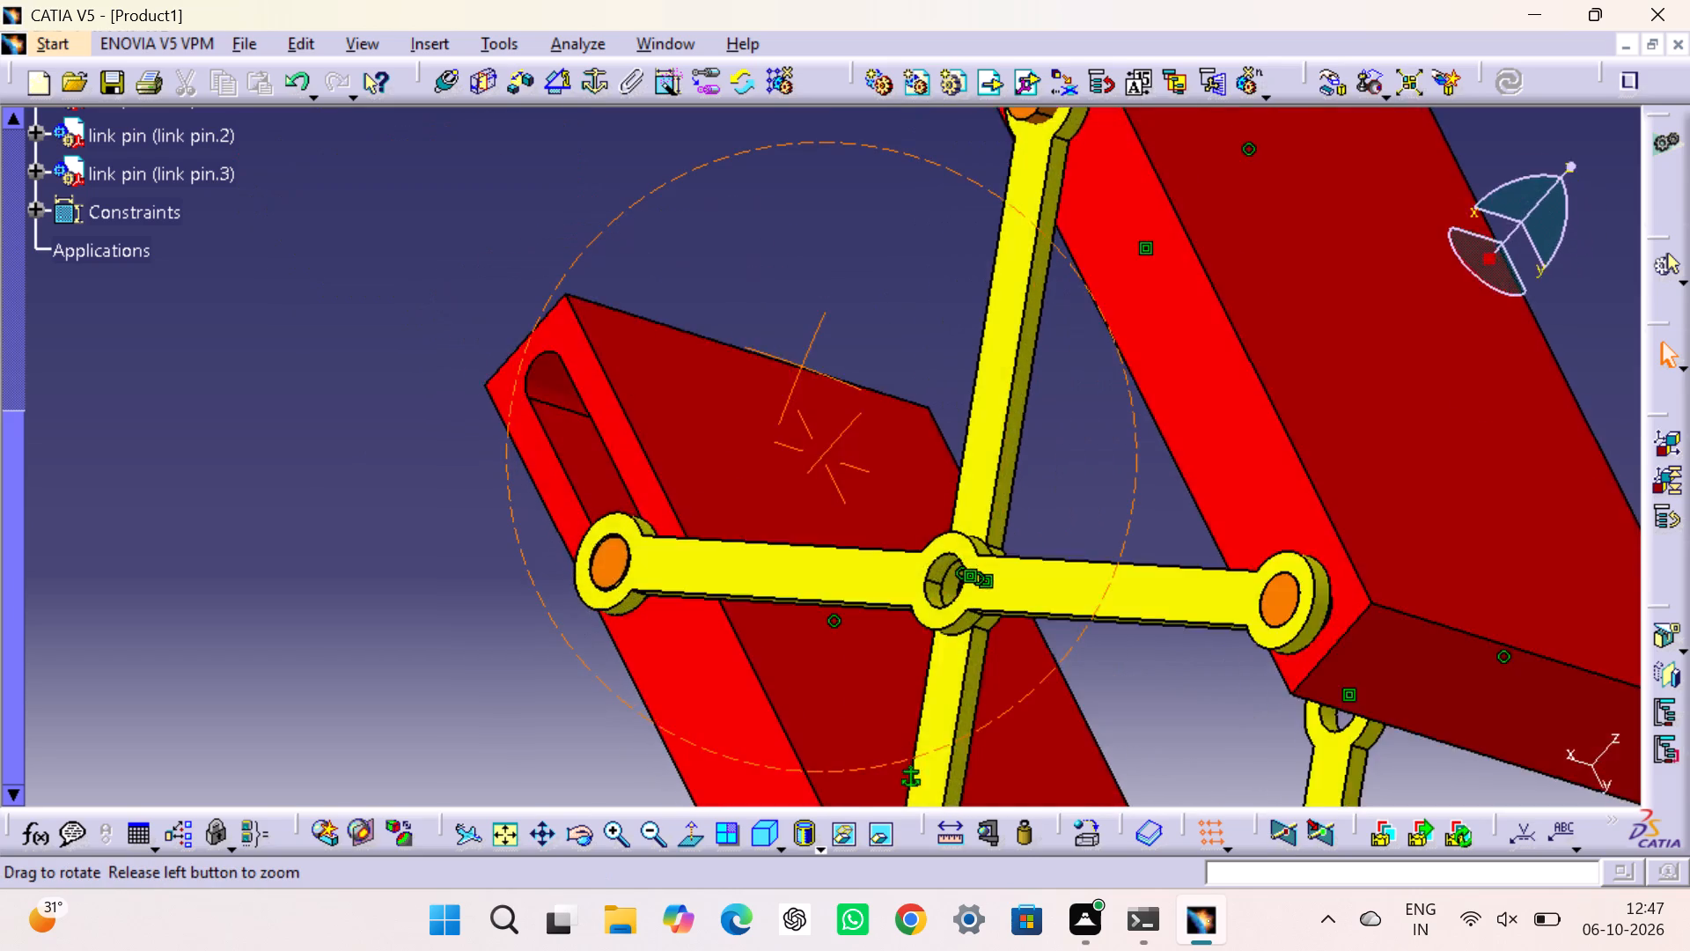
{"action": "middle_click_drag", "start_coordinate": [787, 330], "coordinate": [612, 203]}
{"action": "right_click_drag", "start_coordinate": [787, 330], "coordinate": [612, 203]}
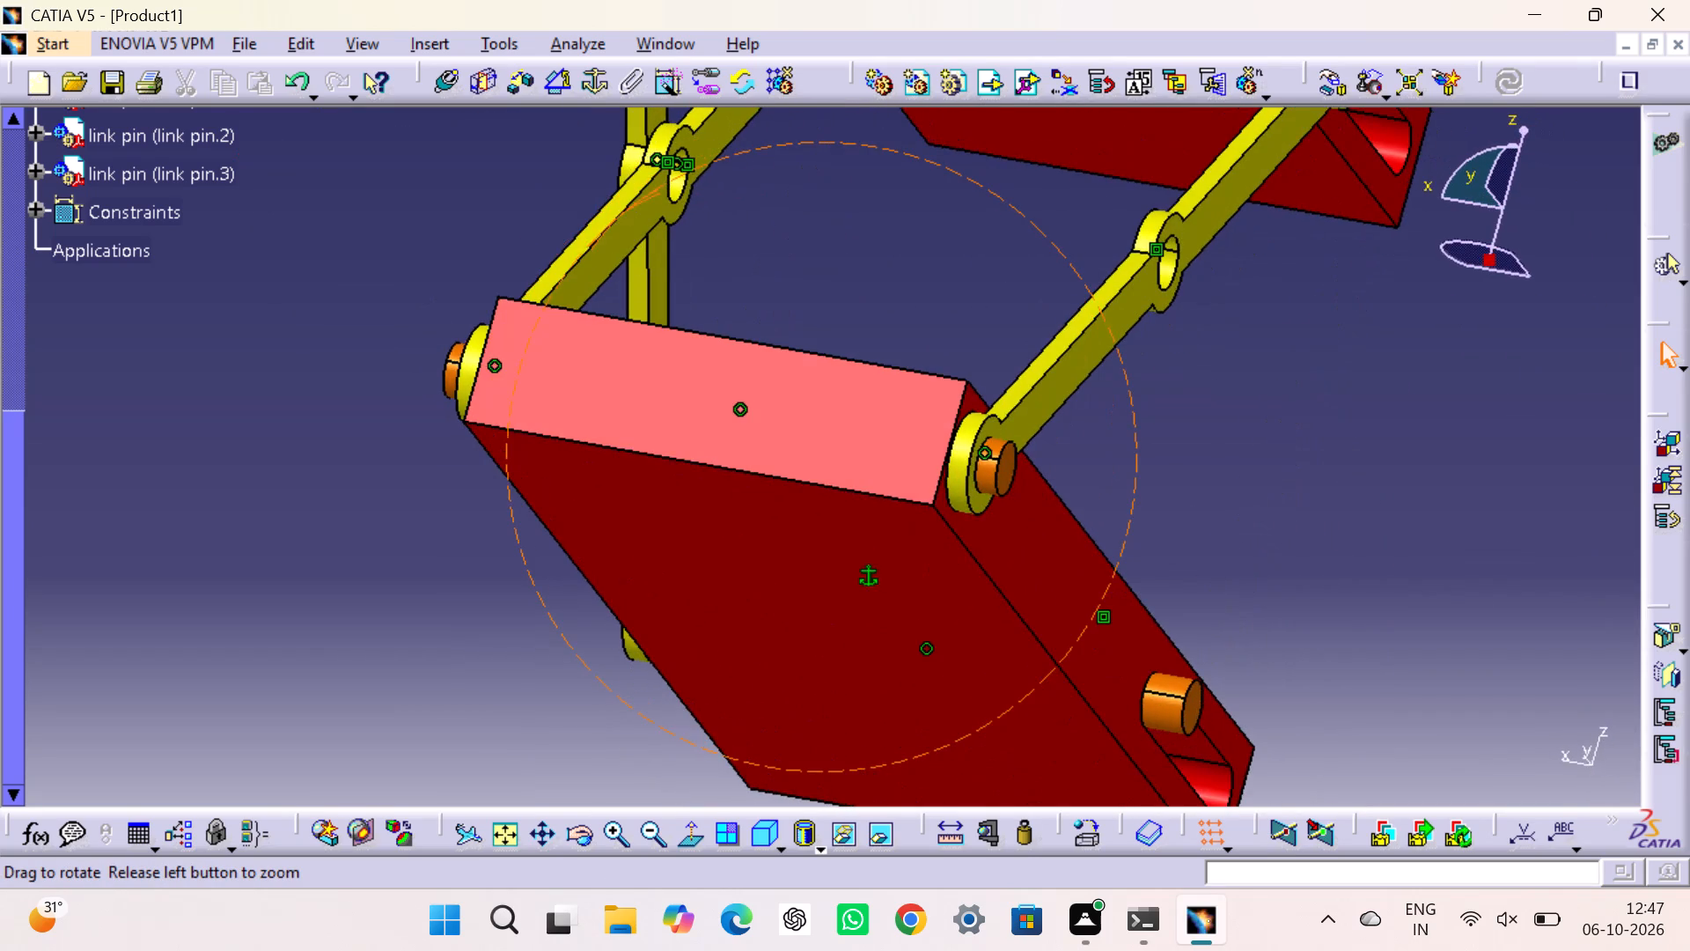
{"action": "right_click_drag", "start_coordinate": [612, 203], "coordinate": [981, 291]}
{"action": "middle_click_drag", "start_coordinate": [612, 203], "coordinate": [981, 291]}
{"action": "middle_click_drag", "start_coordinate": [605, 694], "coordinate": [686, 483]}
{"action": "right_click_drag", "start_coordinate": [605, 694], "coordinate": [686, 483]}
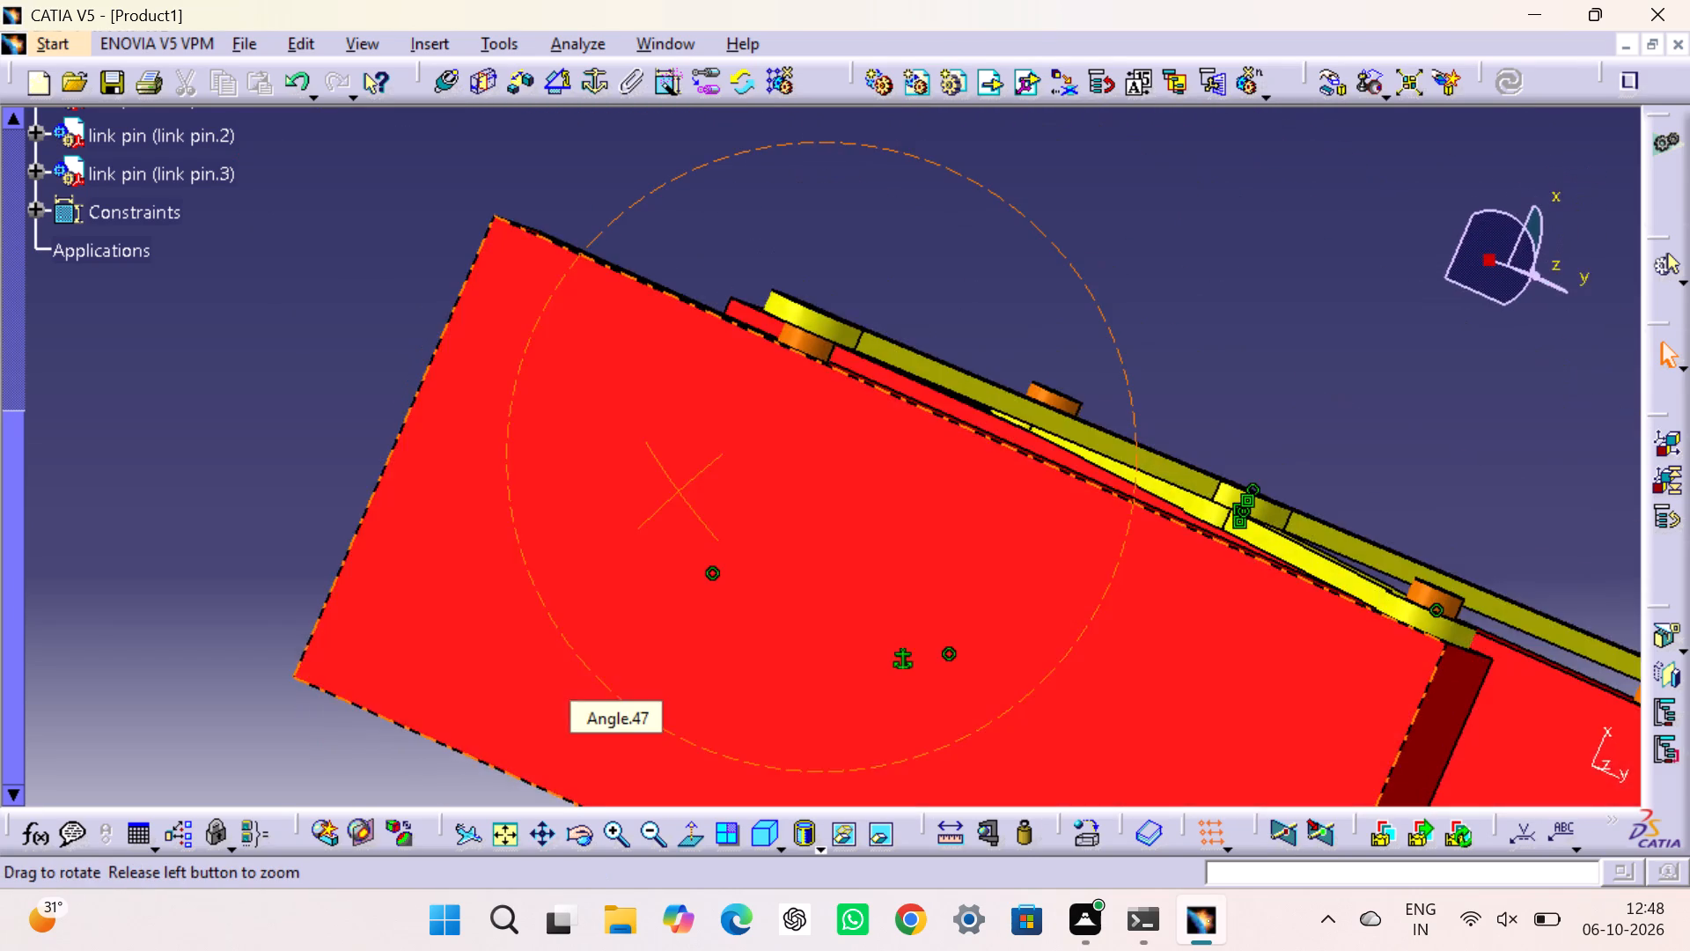
{"action": "middle_click_drag", "start_coordinate": [686, 483], "coordinate": [591, 675]}
{"action": "right_click_drag", "start_coordinate": [686, 483], "coordinate": [591, 675]}
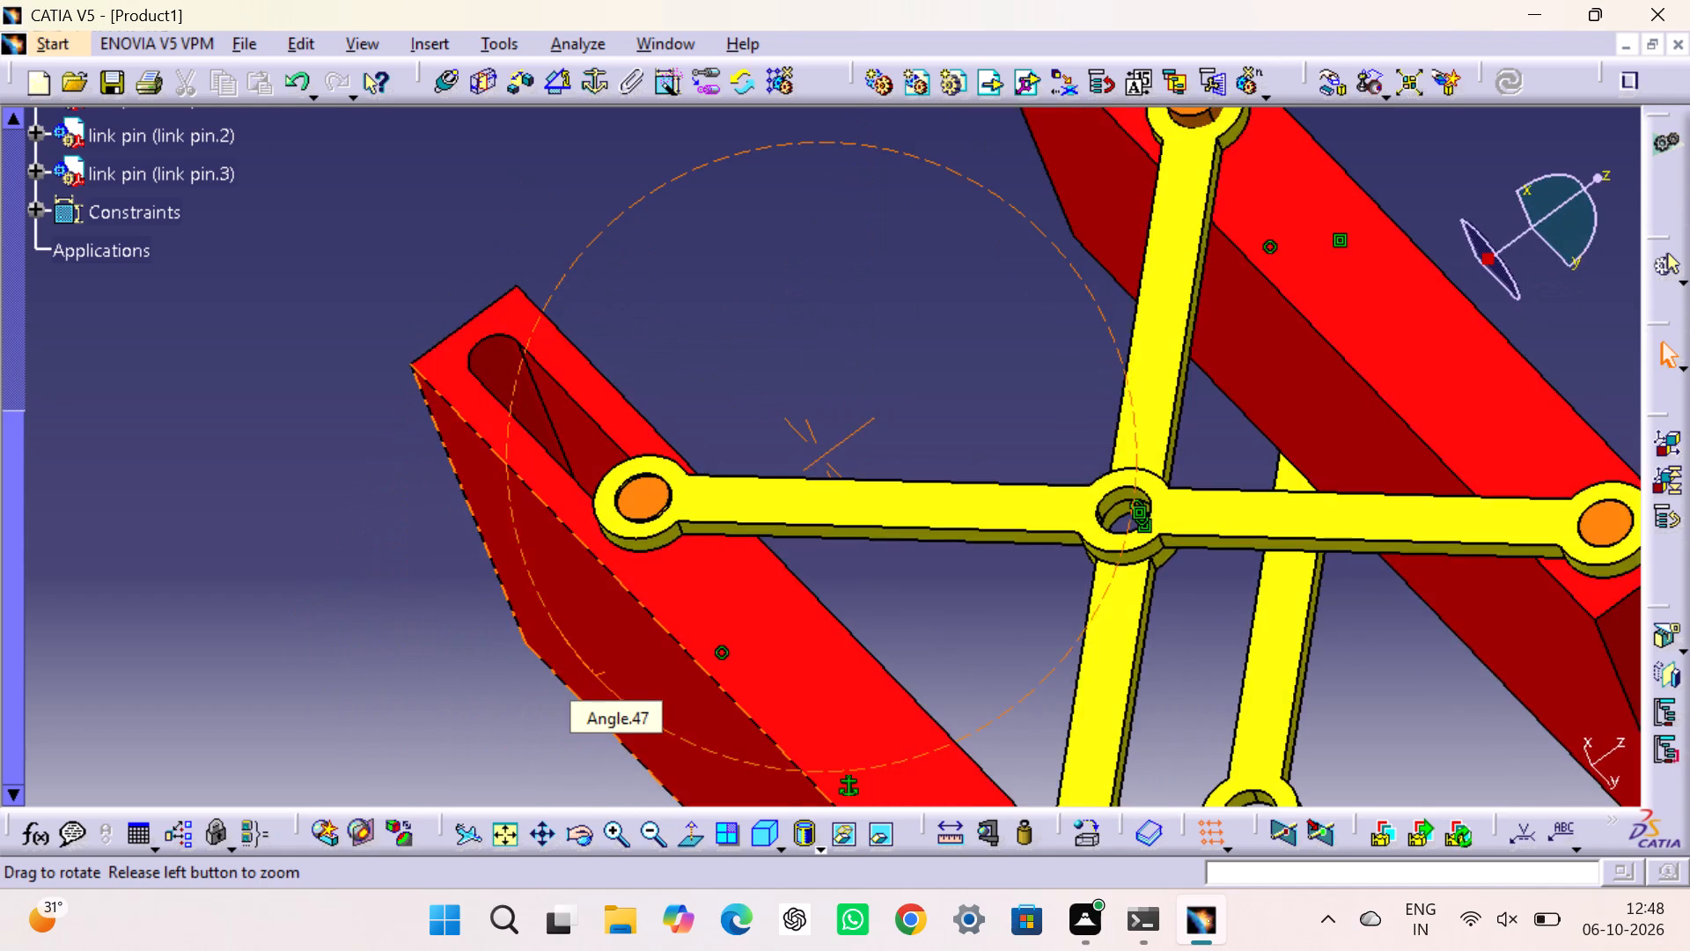
{"action": "right_click_drag", "start_coordinate": [591, 675], "coordinate": [449, 593]}
{"action": "middle_click_drag", "start_coordinate": [591, 675], "coordinate": [449, 593]}
{"action": "middle_click_drag", "start_coordinate": [573, 600], "coordinate": [447, 274]}
{"action": "middle_click_drag", "start_coordinate": [1091, 619], "coordinate": [1004, 553]}
{"action": "right_click_drag", "start_coordinate": [1091, 619], "coordinate": [1004, 553]}
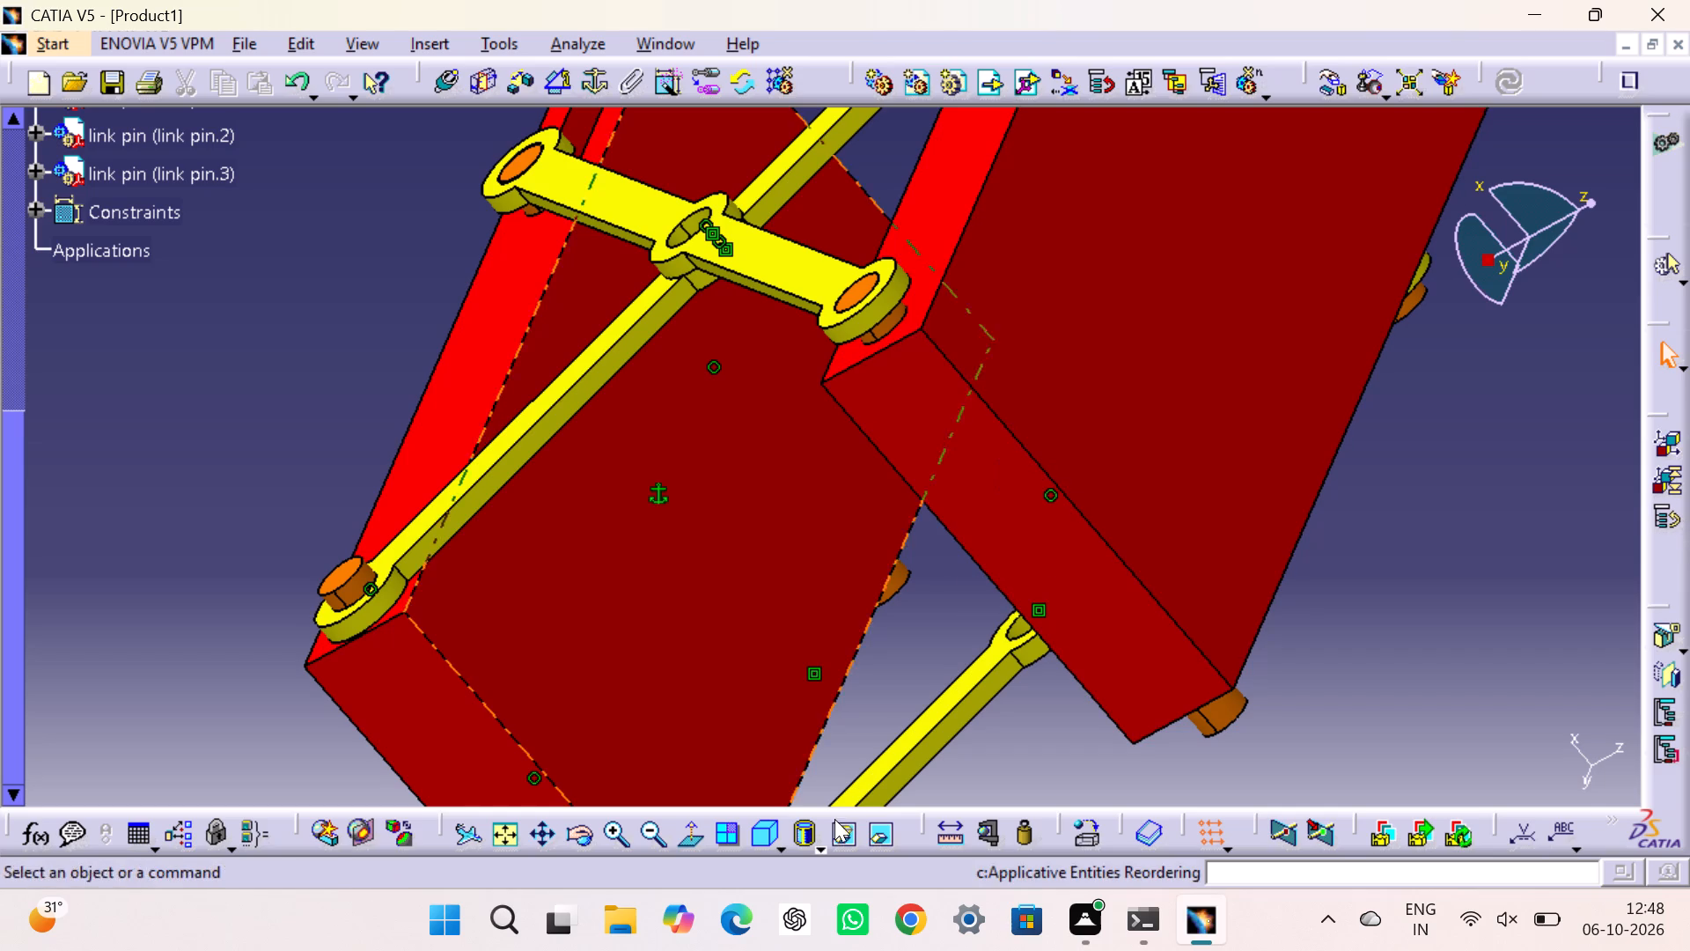
Create one more instance of the link pin from link pin.3 using Fast Multi-Instantiation.
{"action": "left_click", "coordinate": [505, 839]}
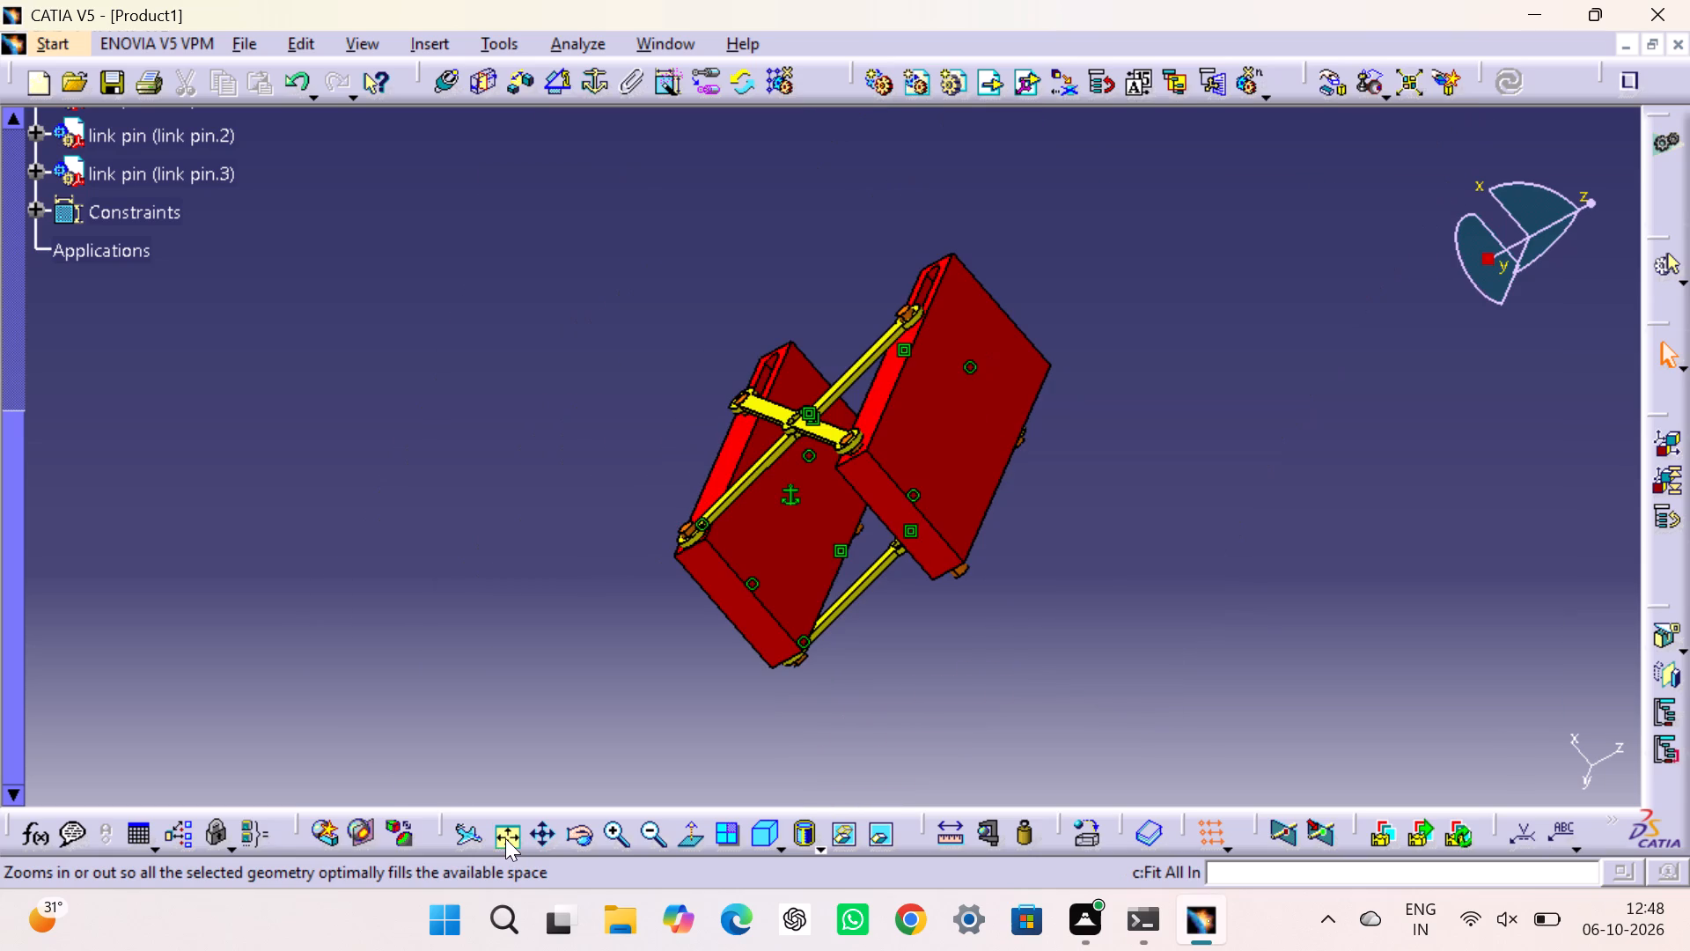
{"action": "left_click", "coordinate": [763, 829]}
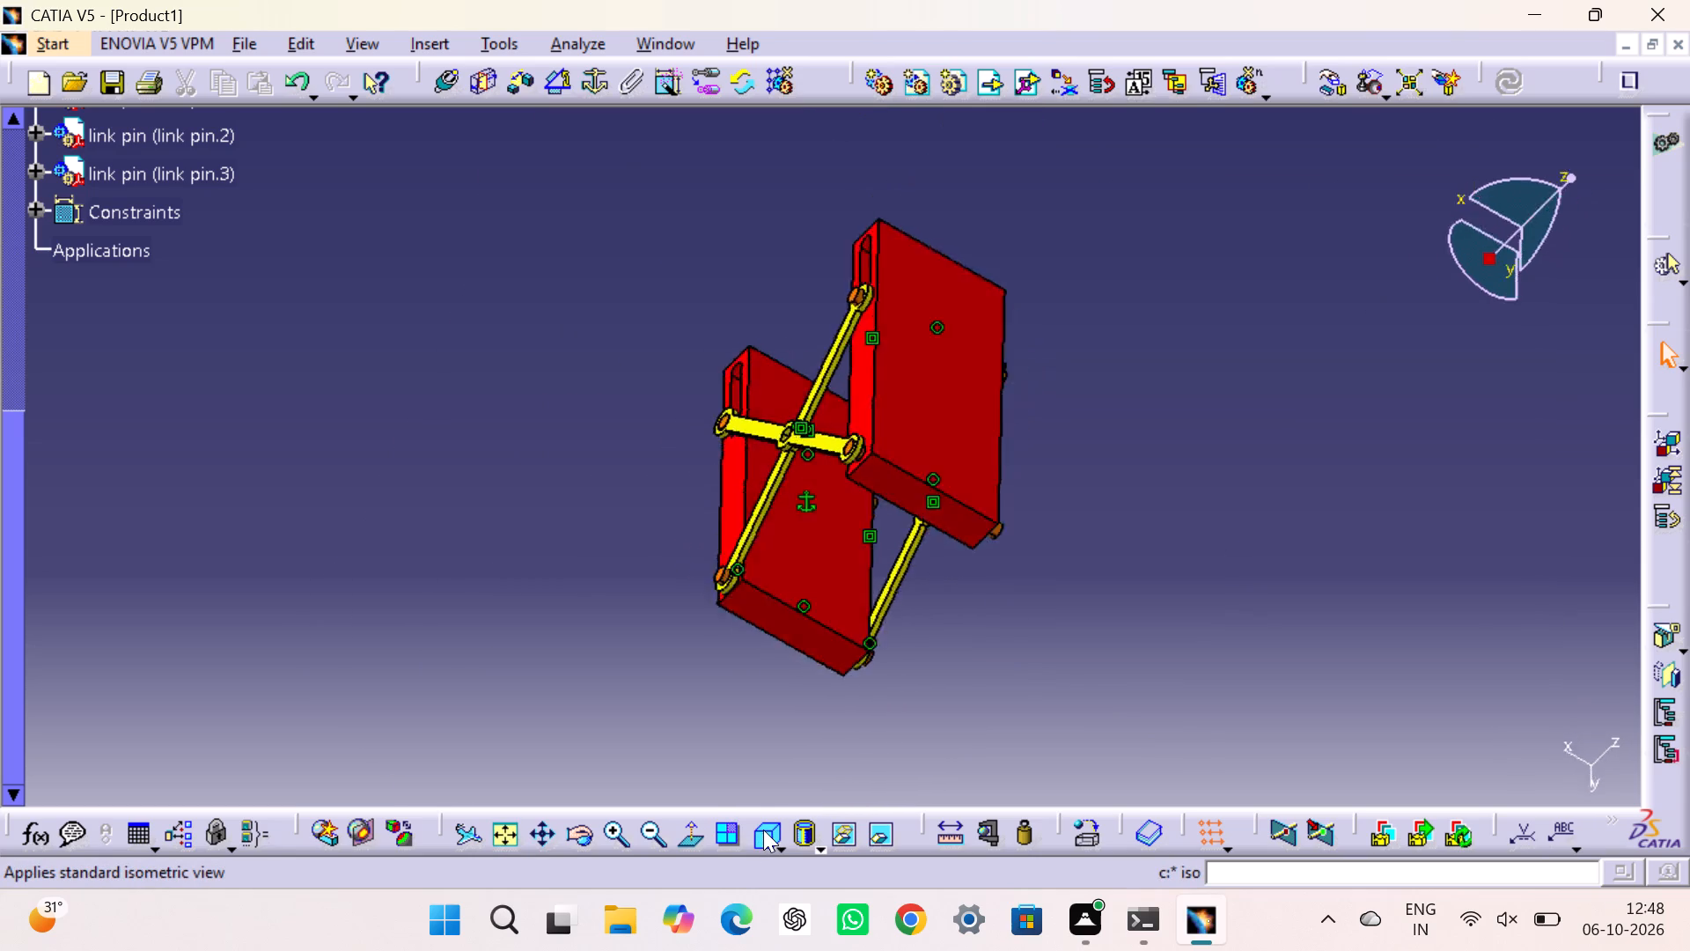
{"action": "left_click", "coordinate": [568, 644]}
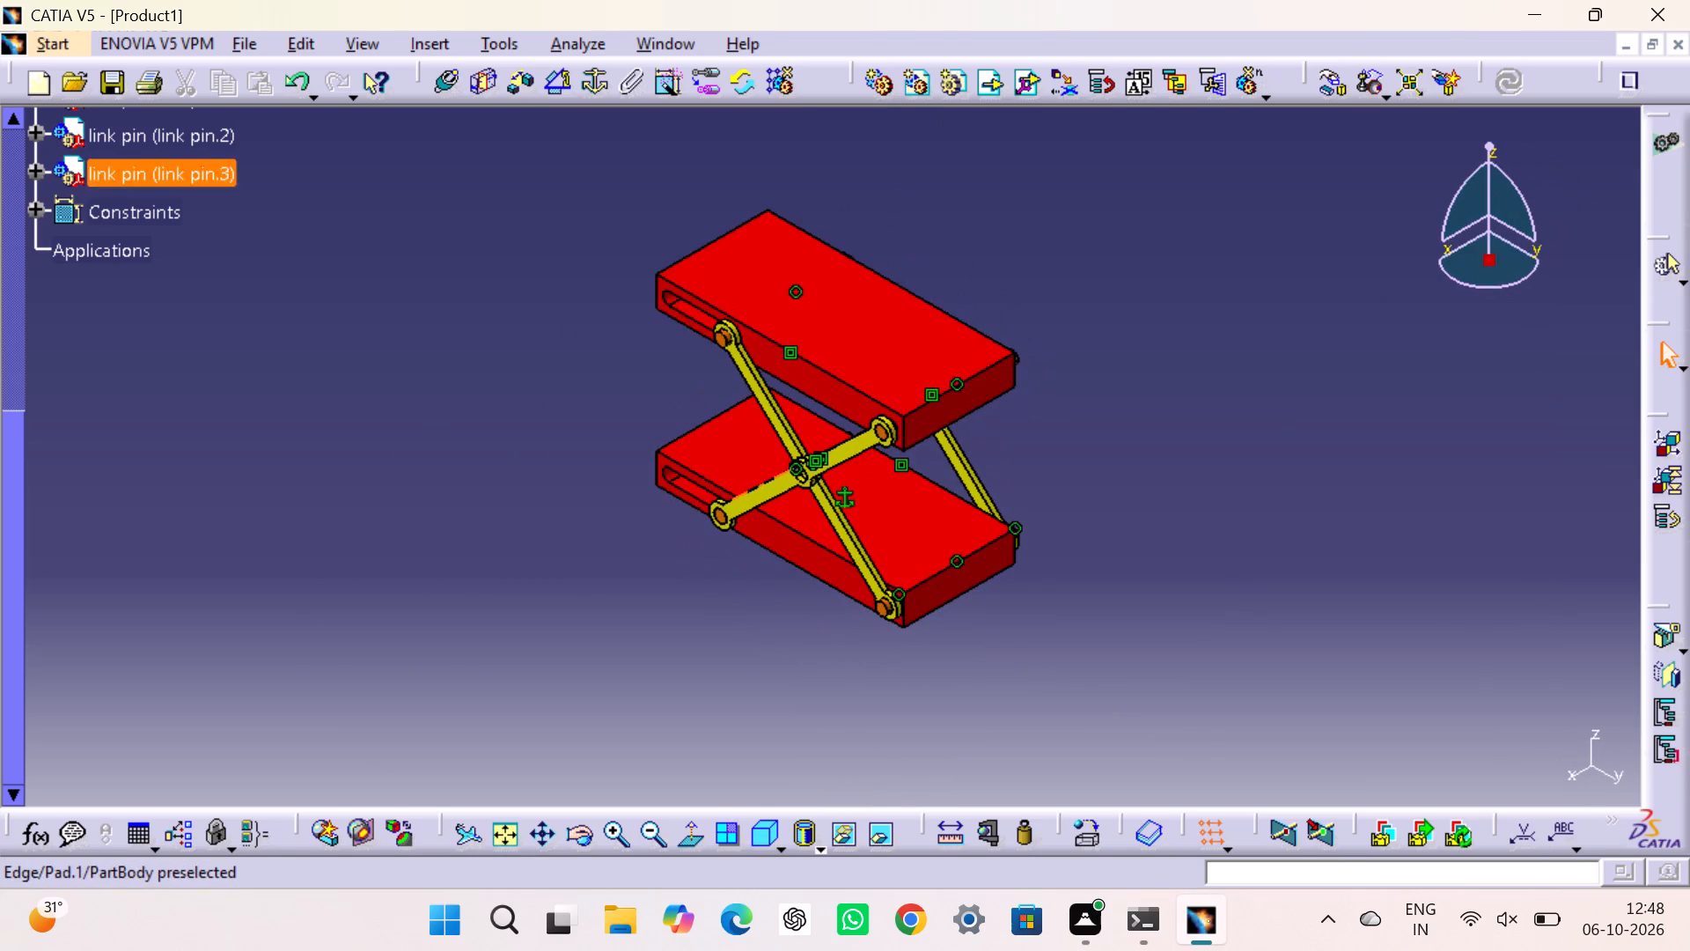
{"action": "left_click", "coordinate": [225, 182]}
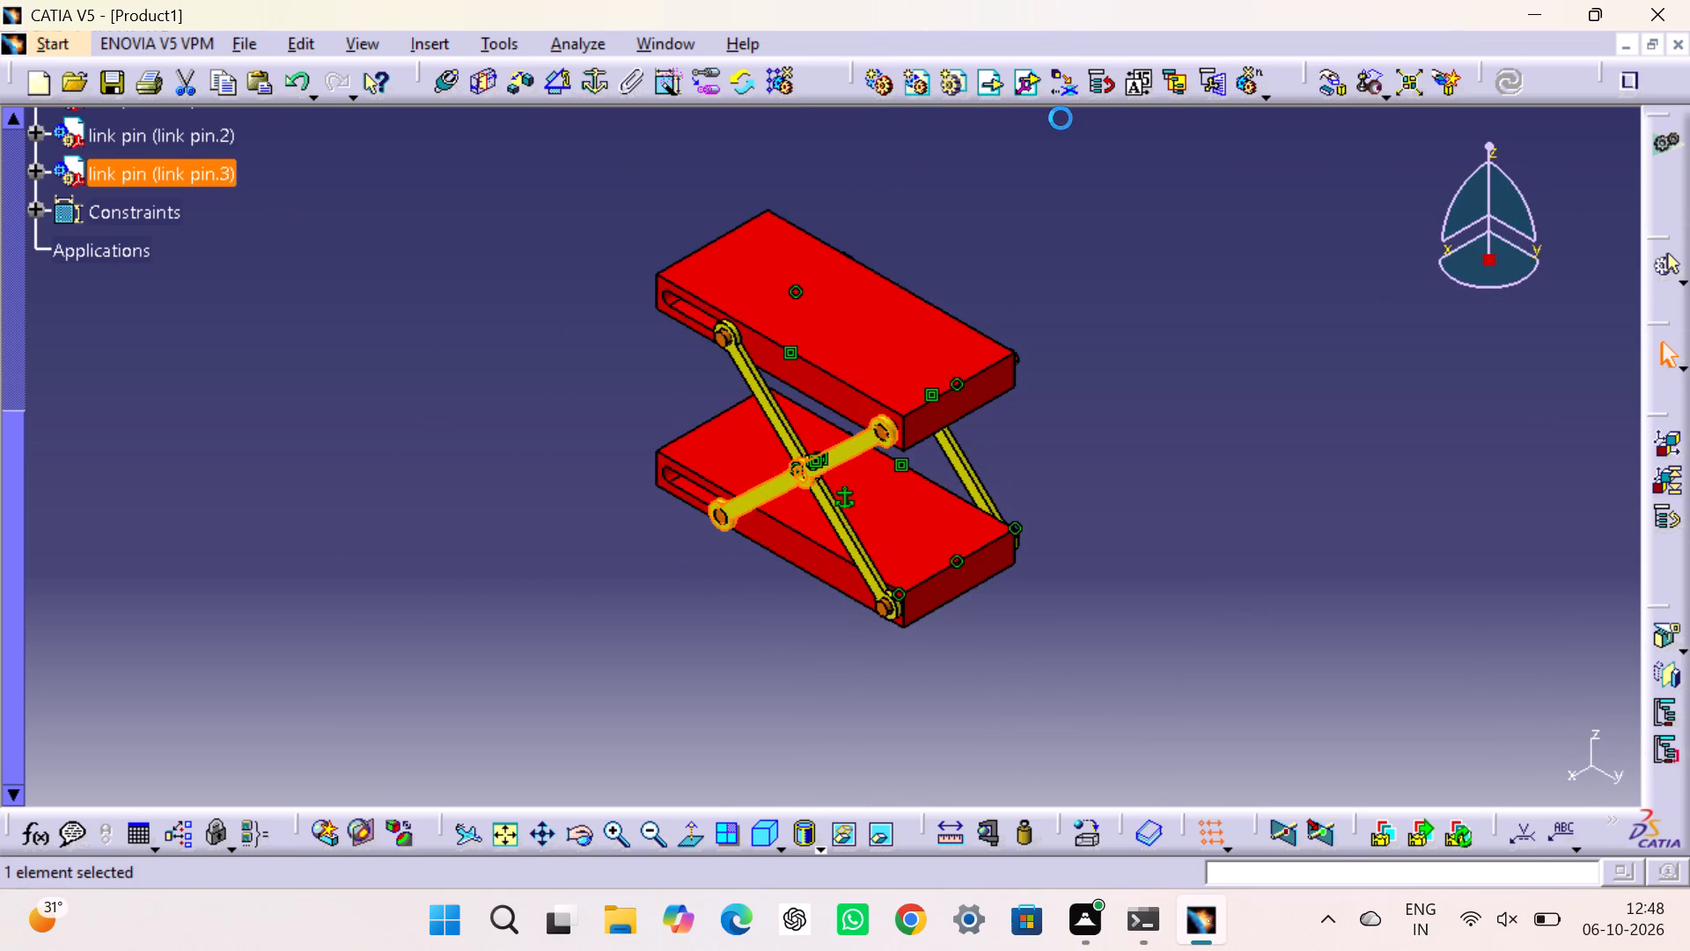
{"action": "left_click", "coordinate": [1243, 78]}
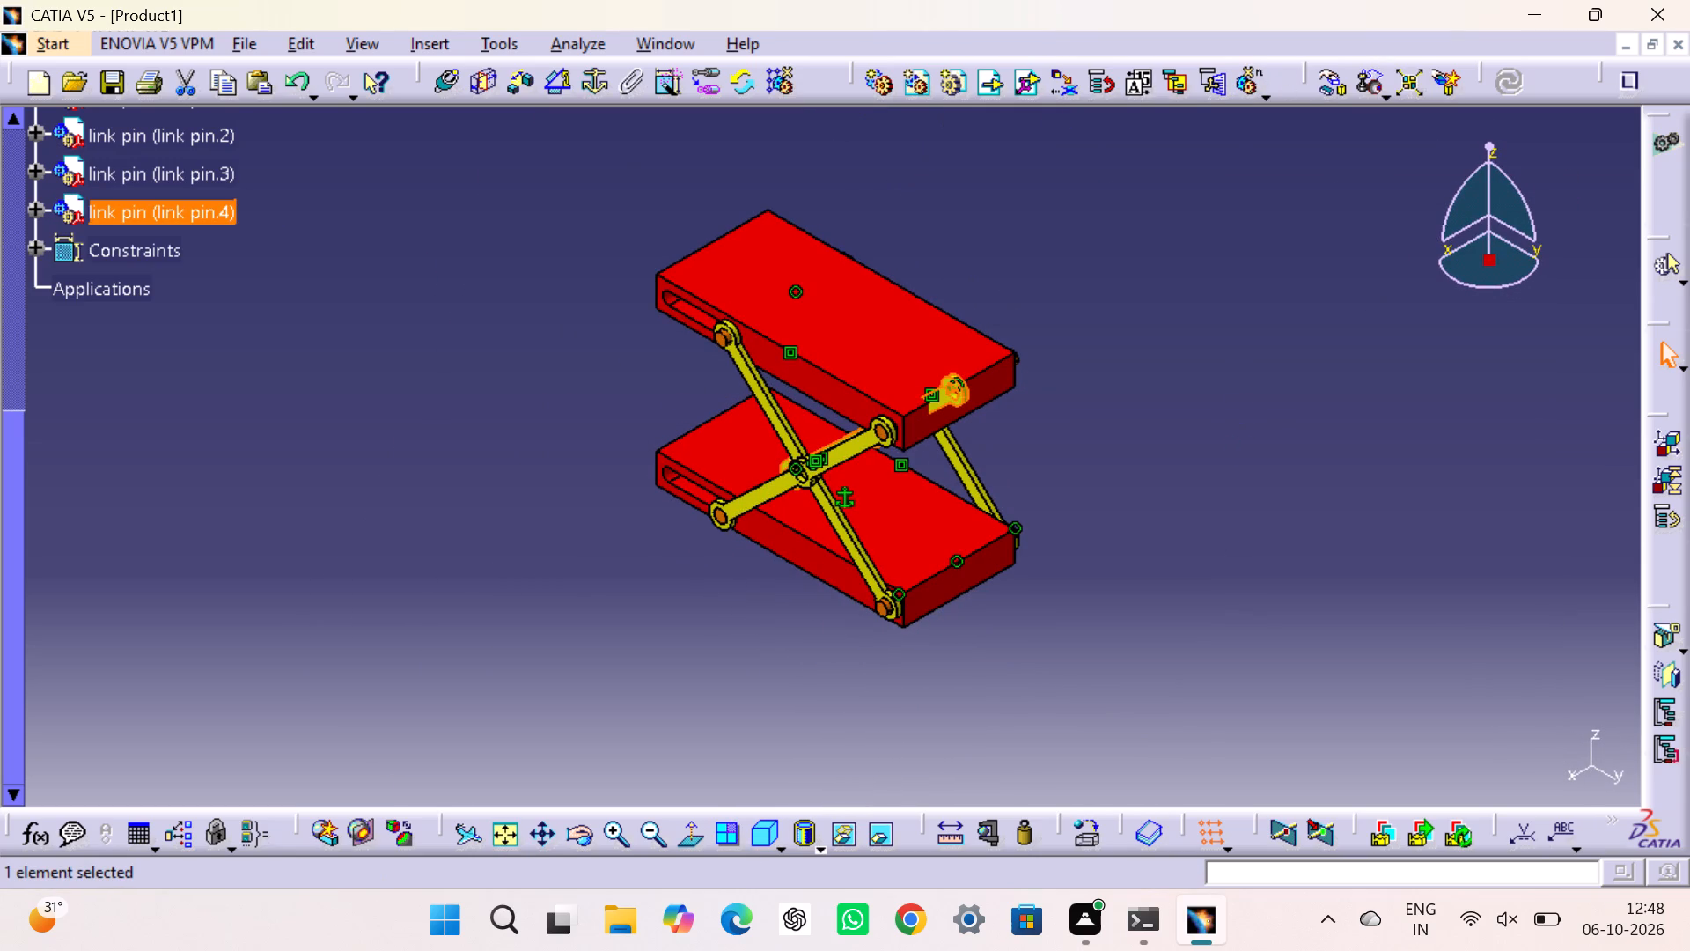
{"action": "left_click", "coordinate": [1270, 451]}
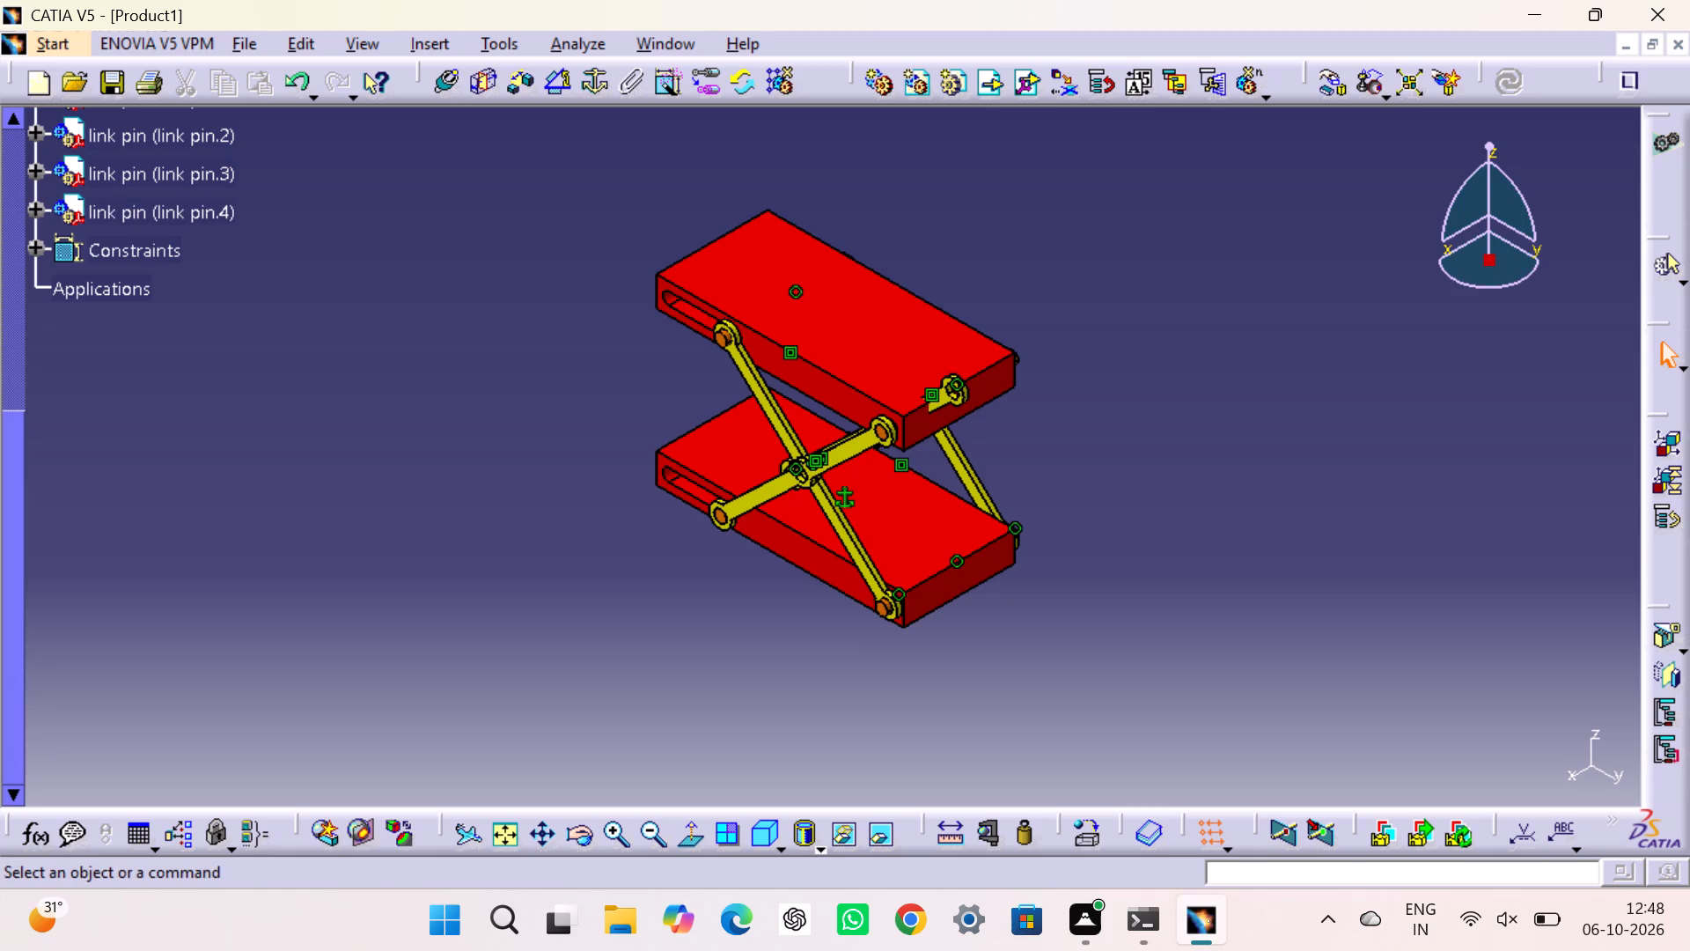
Add a coincidence constraint between the middle hole axes of link pin.4 and link pin.2, and update the assembly.
{"action": "middle_click_drag", "start_coordinate": [1063, 527], "coordinate": [757, 503]}
{"action": "right_click_drag", "start_coordinate": [1063, 527], "coordinate": [757, 503]}
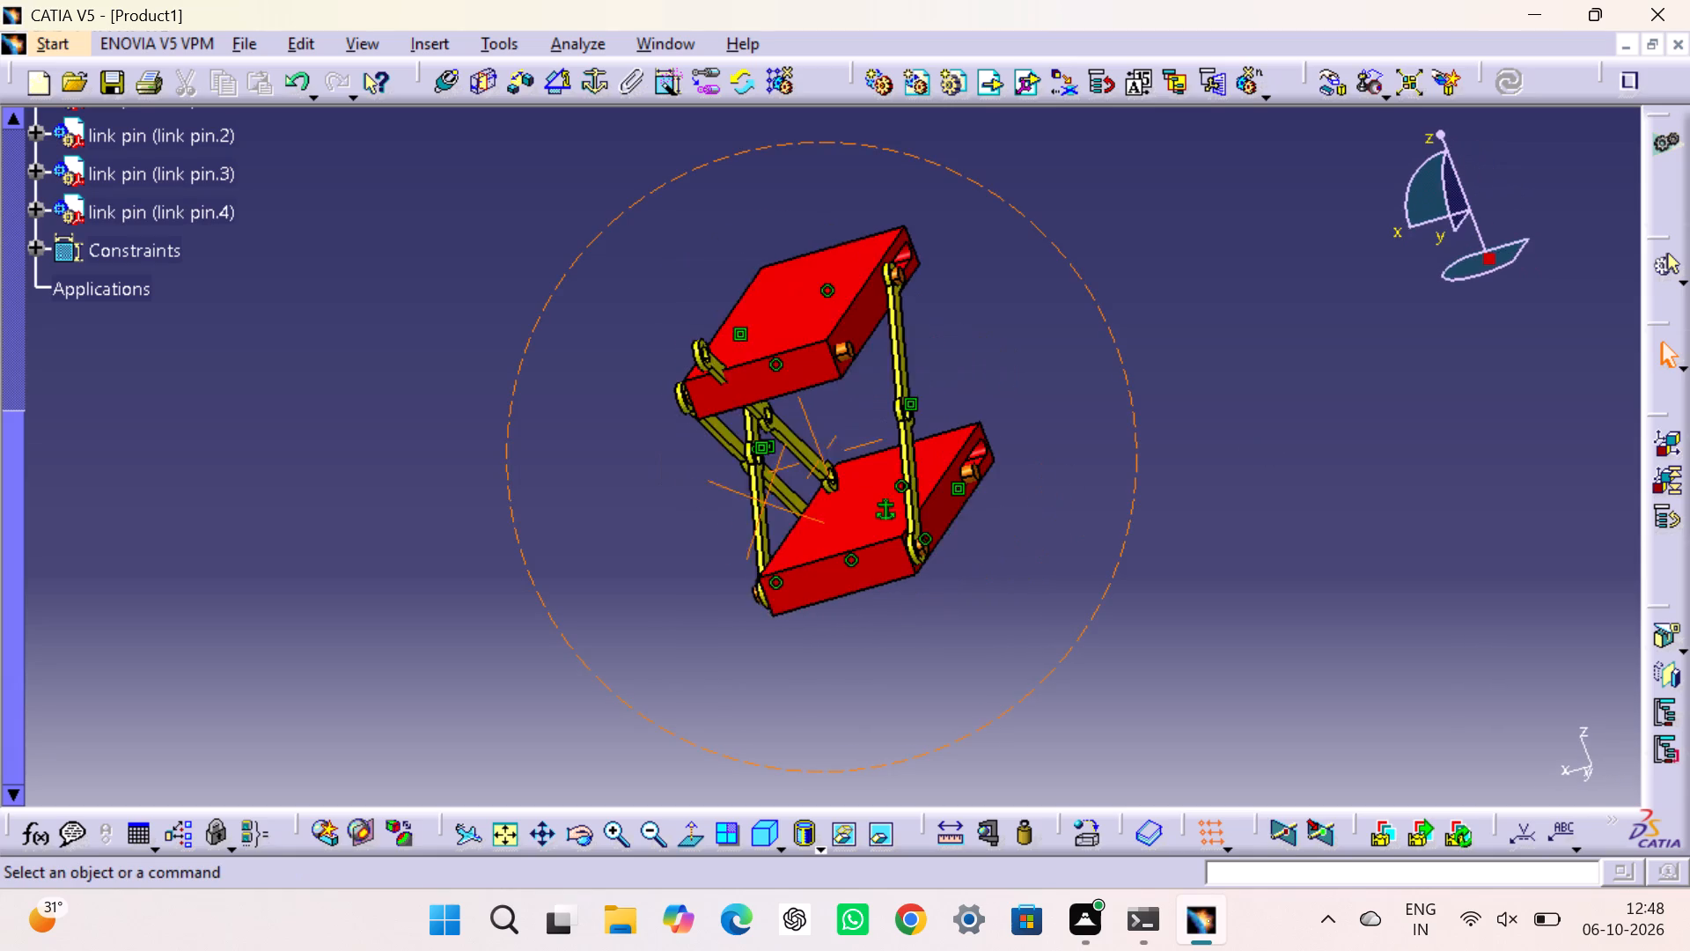
{"action": "middle_click_drag", "start_coordinate": [757, 503], "coordinate": [730, 503]}
{"action": "right_click_drag", "start_coordinate": [757, 503], "coordinate": [730, 503]}
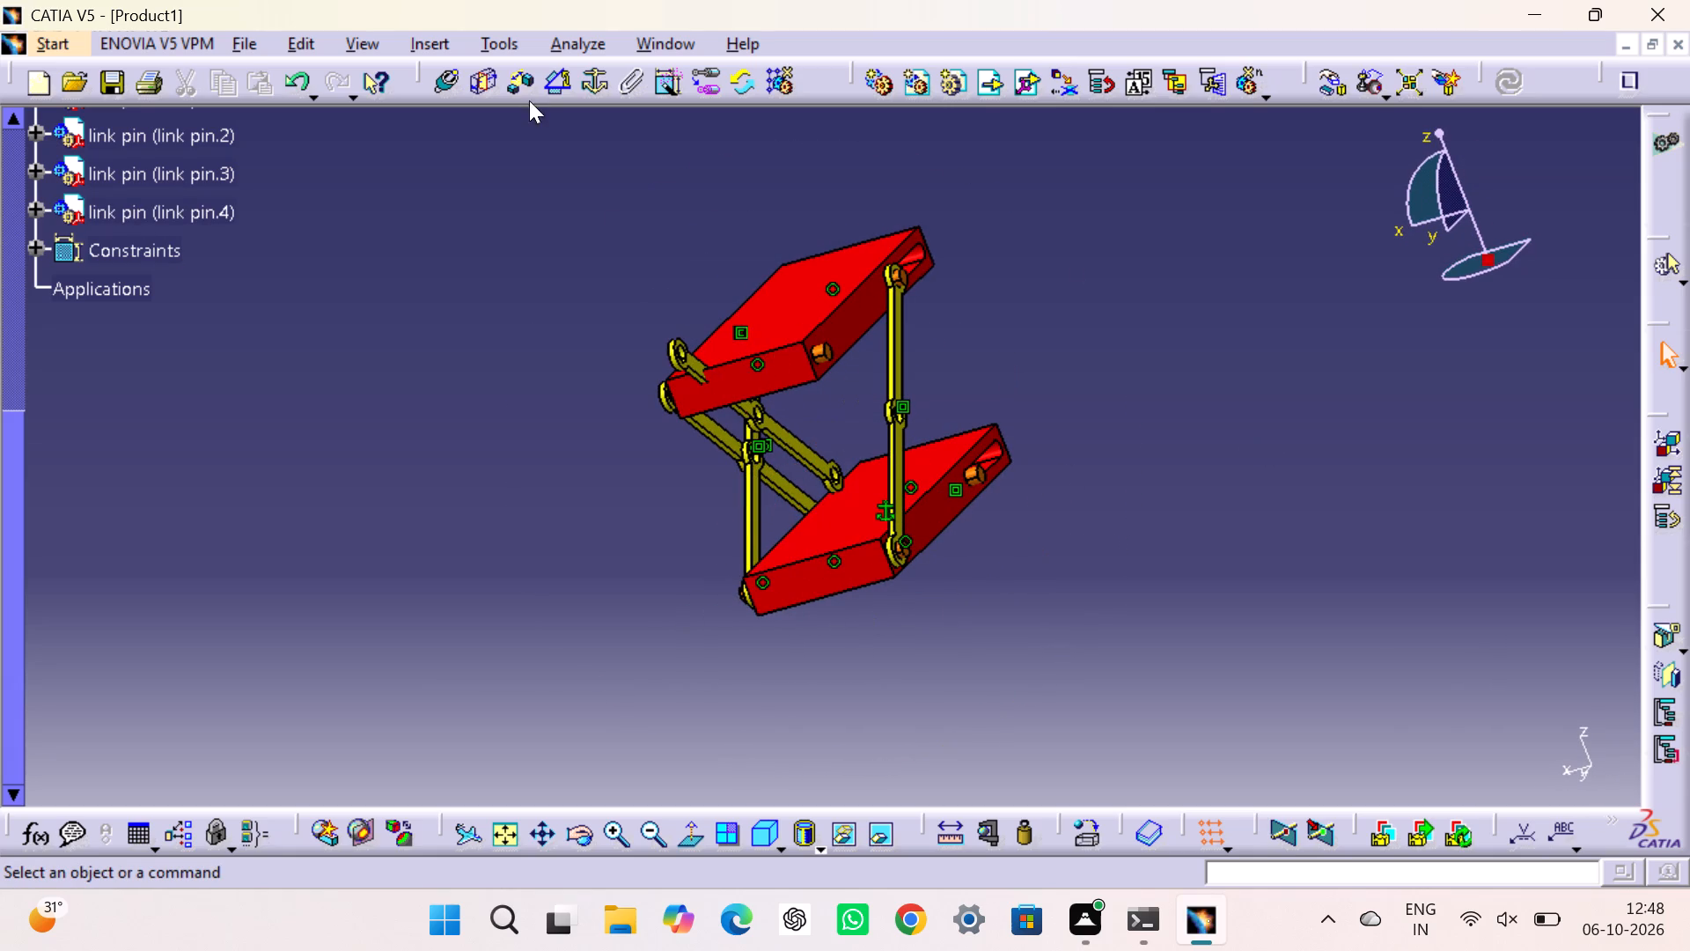
{"action": "left_click", "coordinate": [450, 82]}
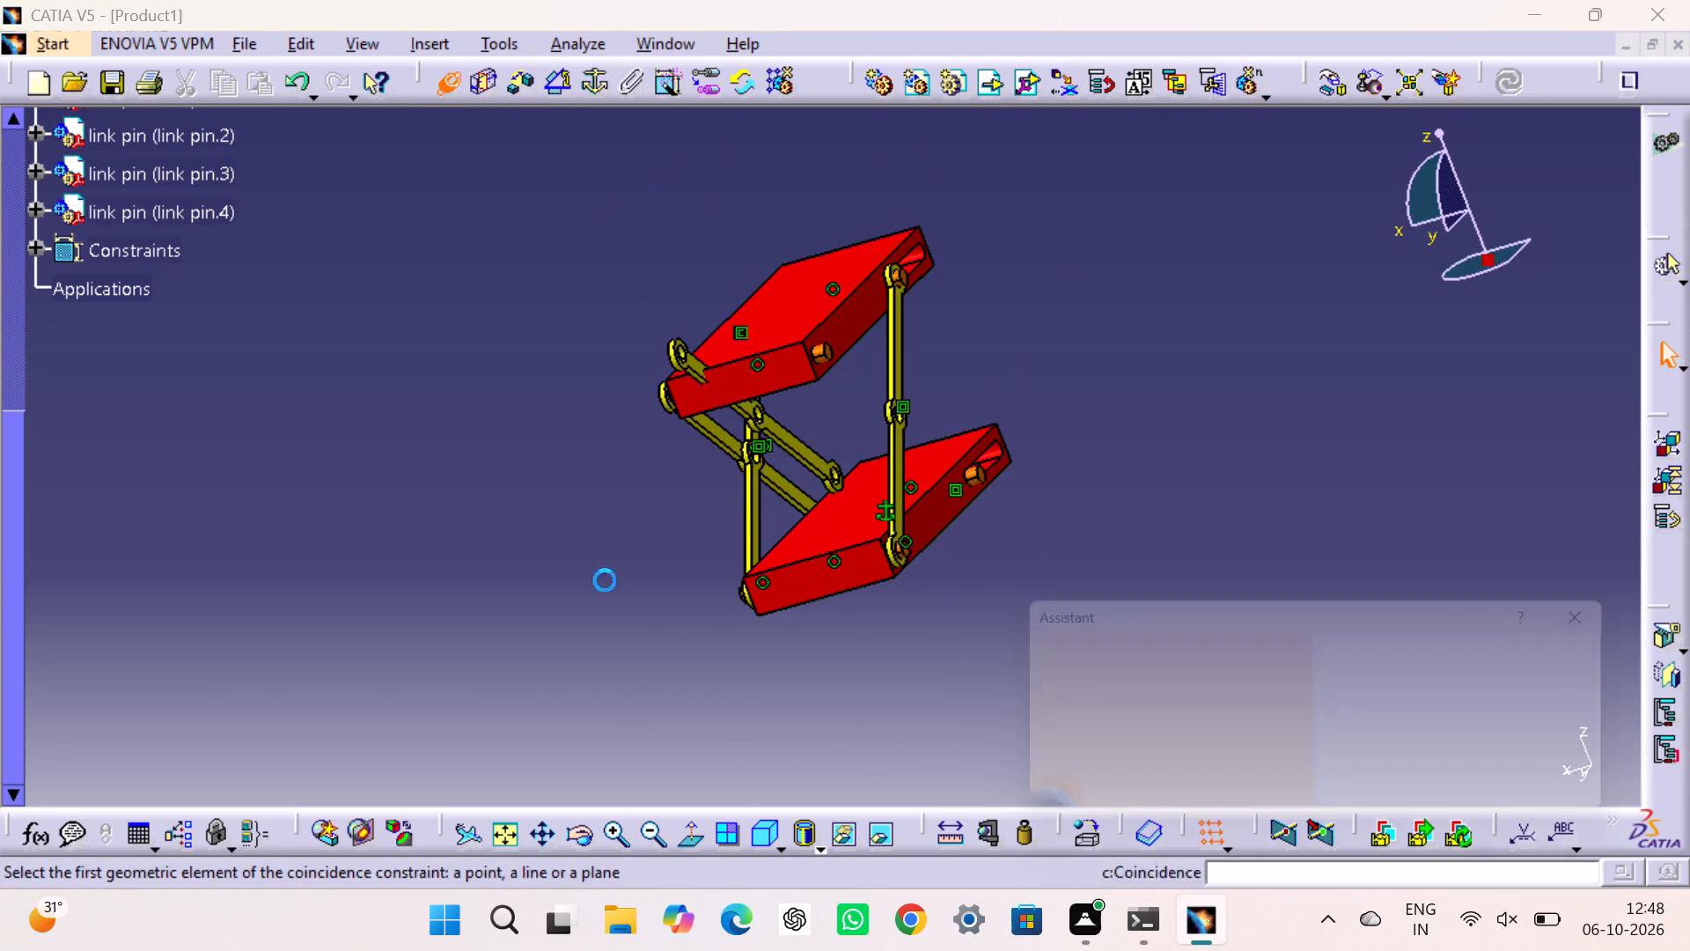
{"action": "triple_click", "coordinate": [618, 837]}
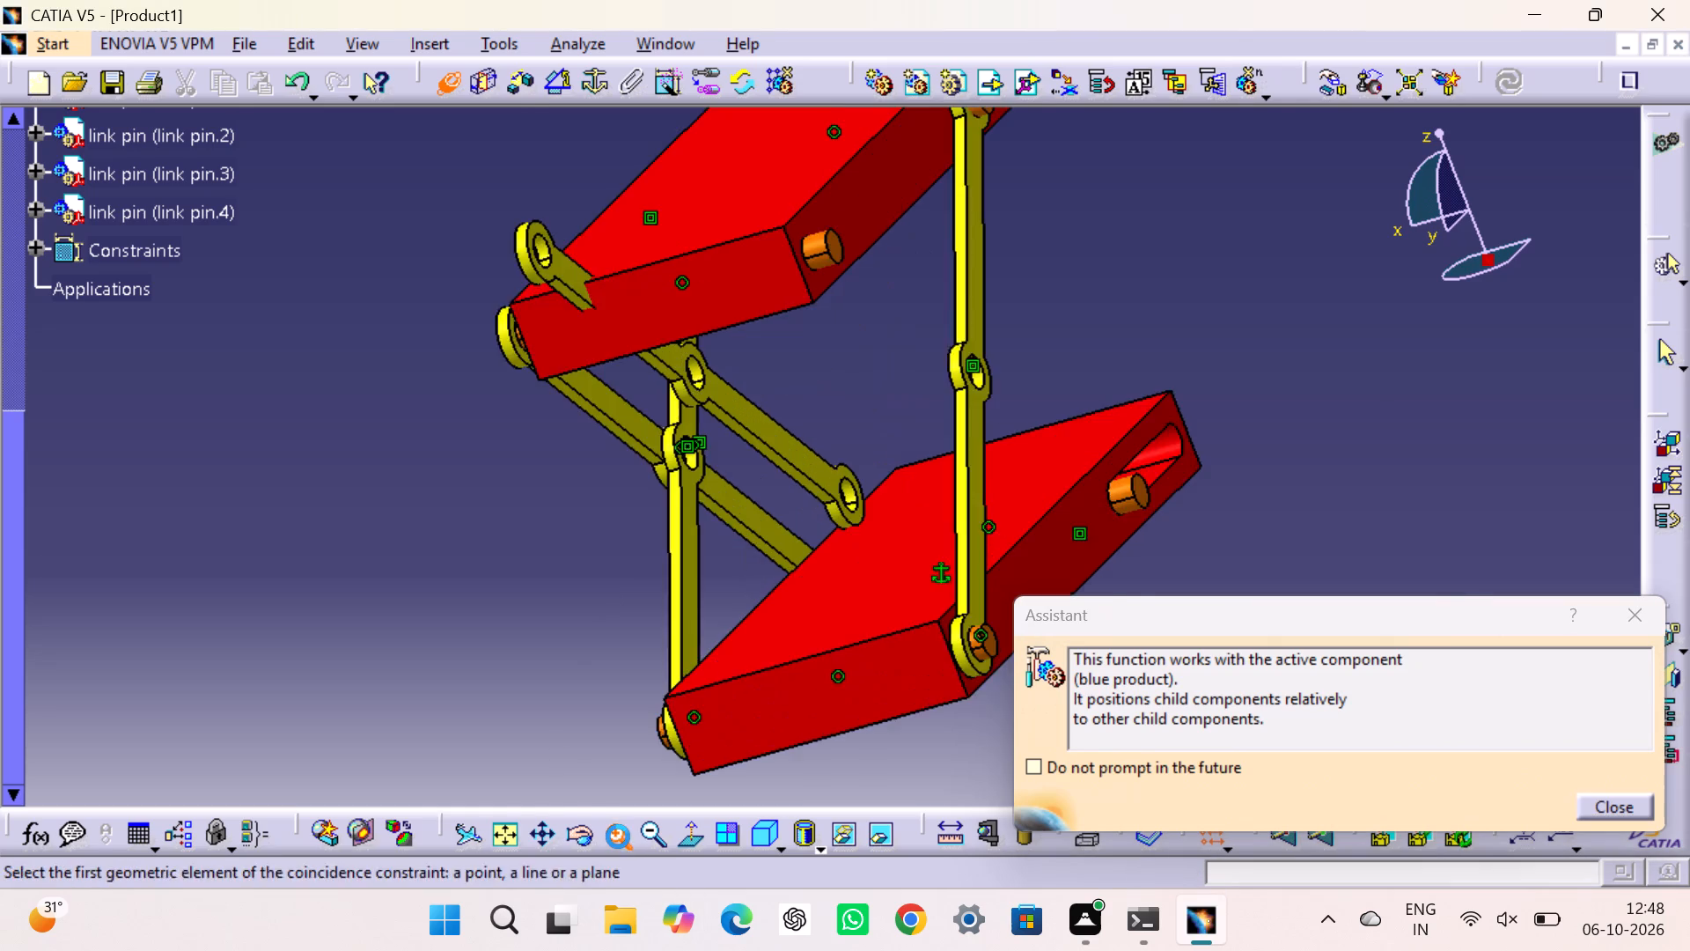
{"action": "double_click", "coordinate": [618, 837]}
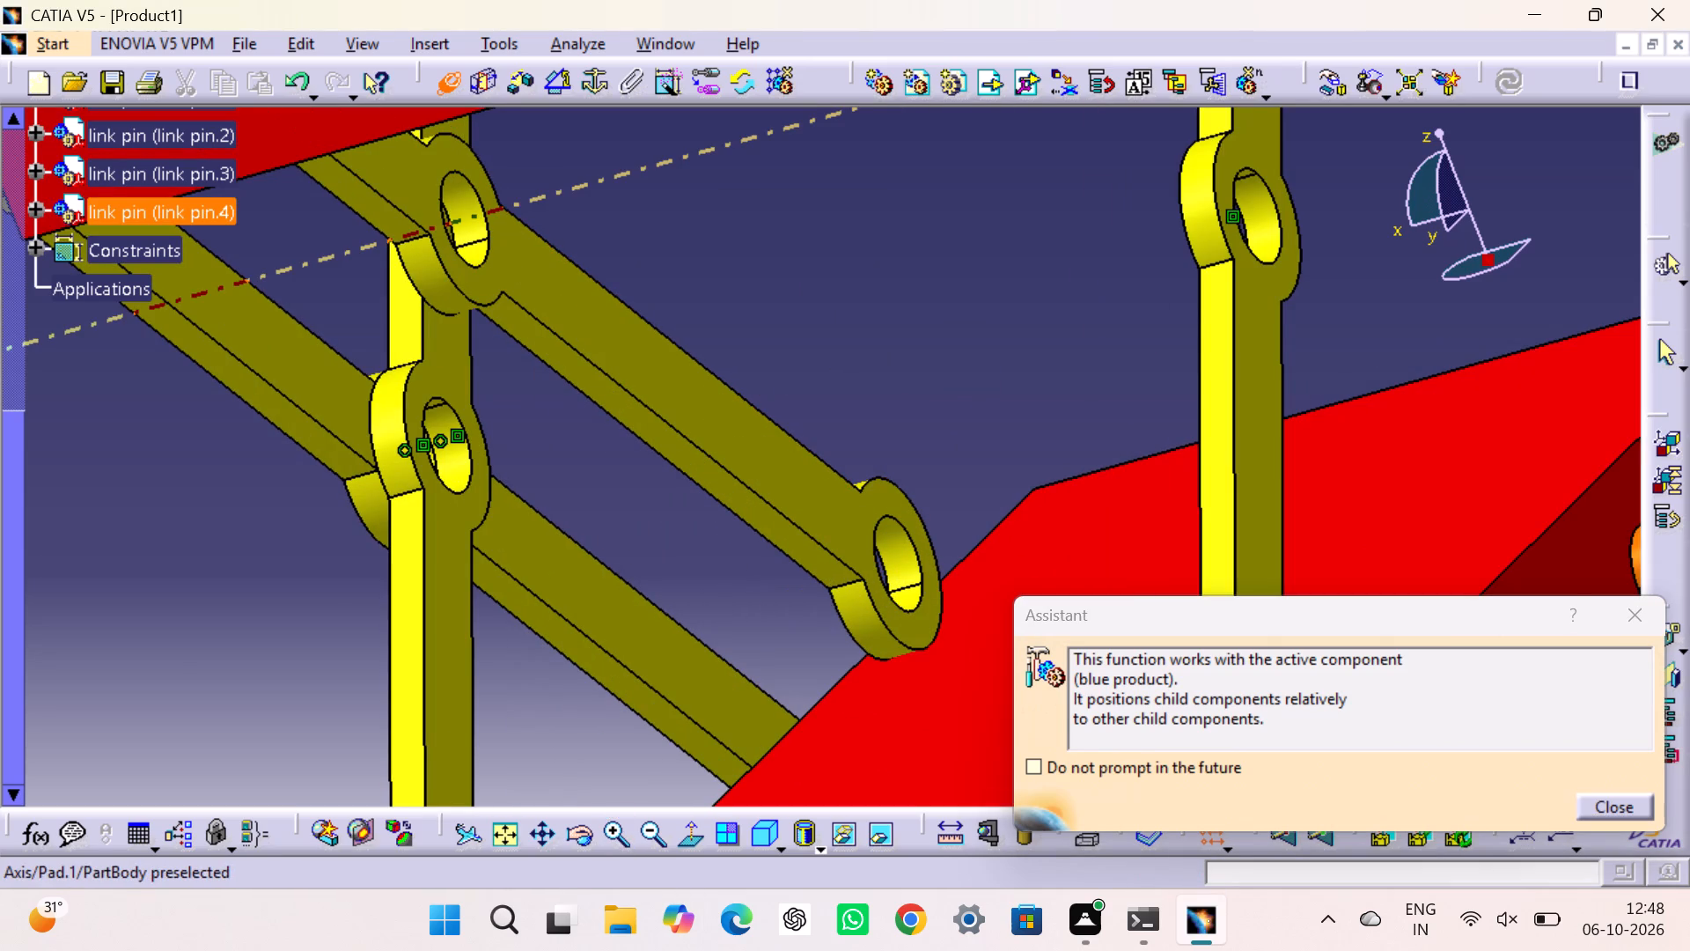
{"action": "left_click", "coordinate": [474, 220]}
{"action": "middle_click_drag", "start_coordinate": [857, 360], "coordinate": [844, 372]}
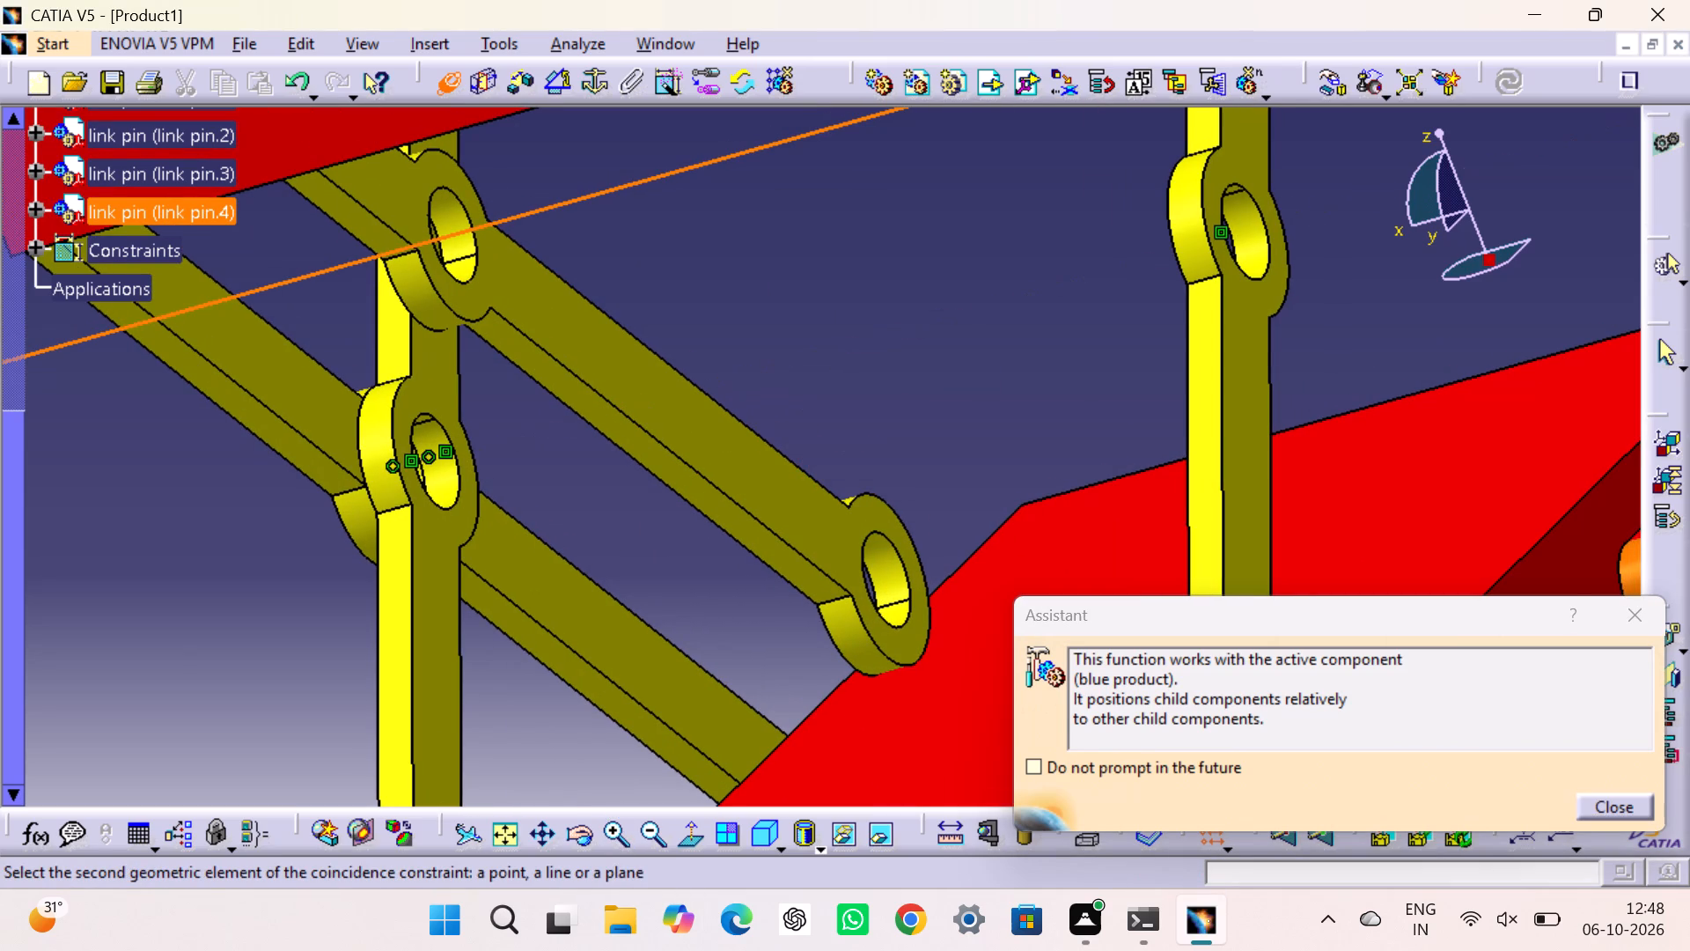
{"action": "left_click", "coordinate": [1260, 232]}
{"action": "left_click", "coordinate": [1510, 77]}
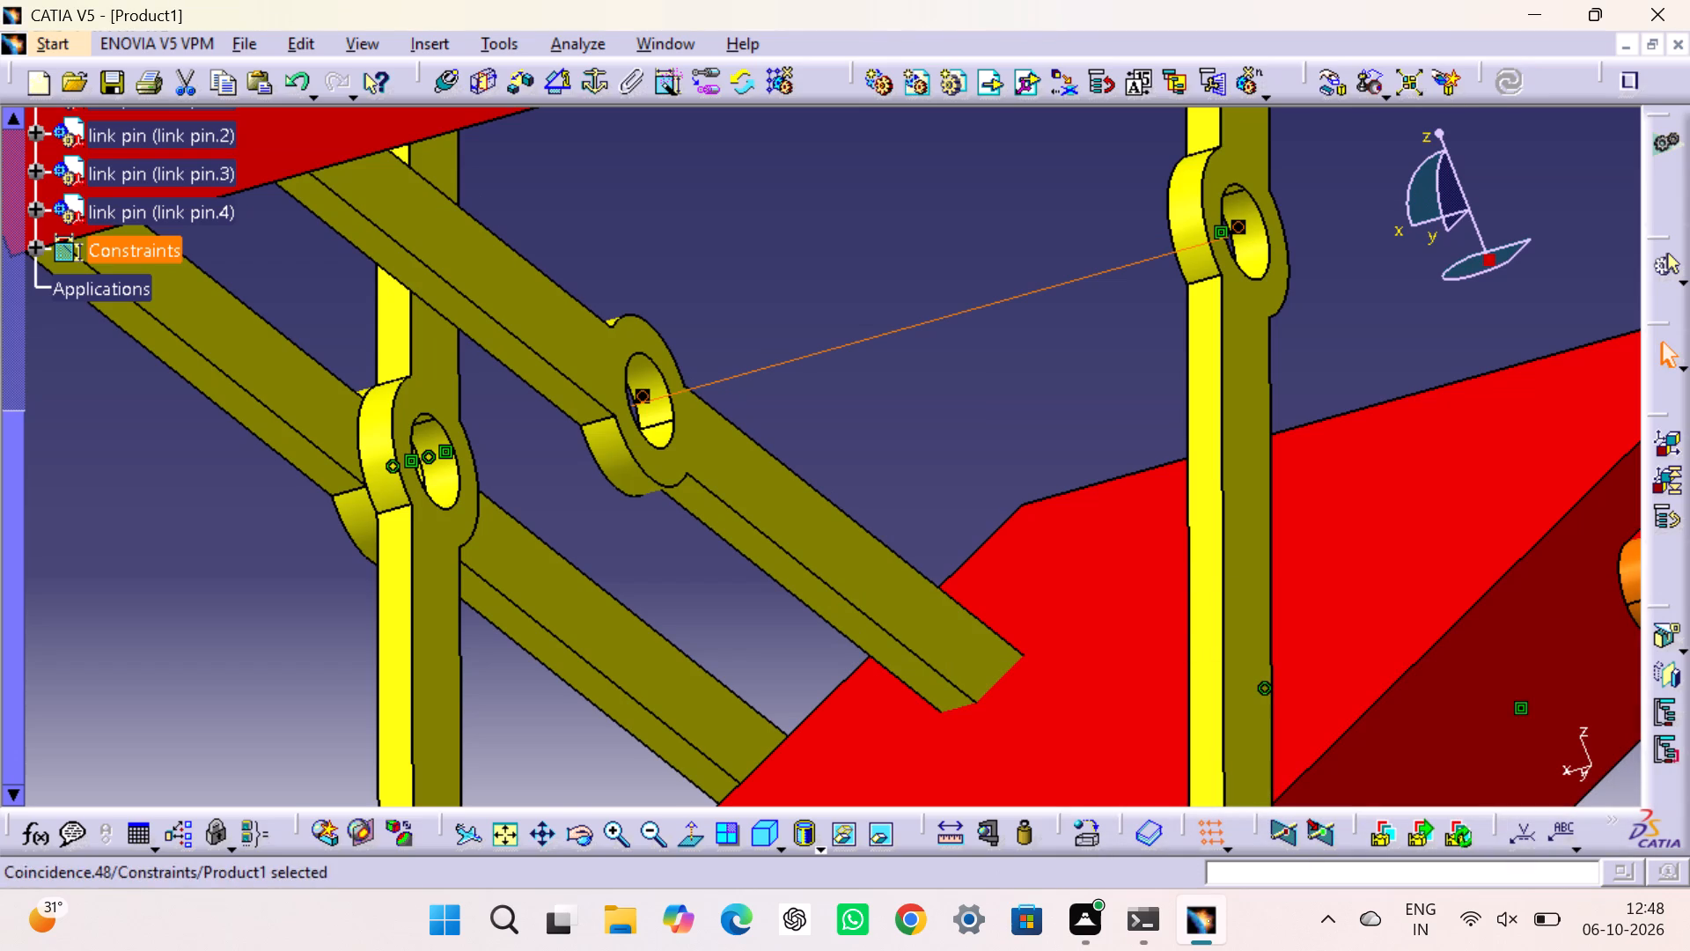
{"action": "left_click", "coordinate": [1370, 321]}
Move link pin.4 along the X axis until it sits beside link pin.2 on the outer side of the bases.
{"action": "middle_click_drag", "start_coordinate": [931, 369], "coordinate": [929, 359]}
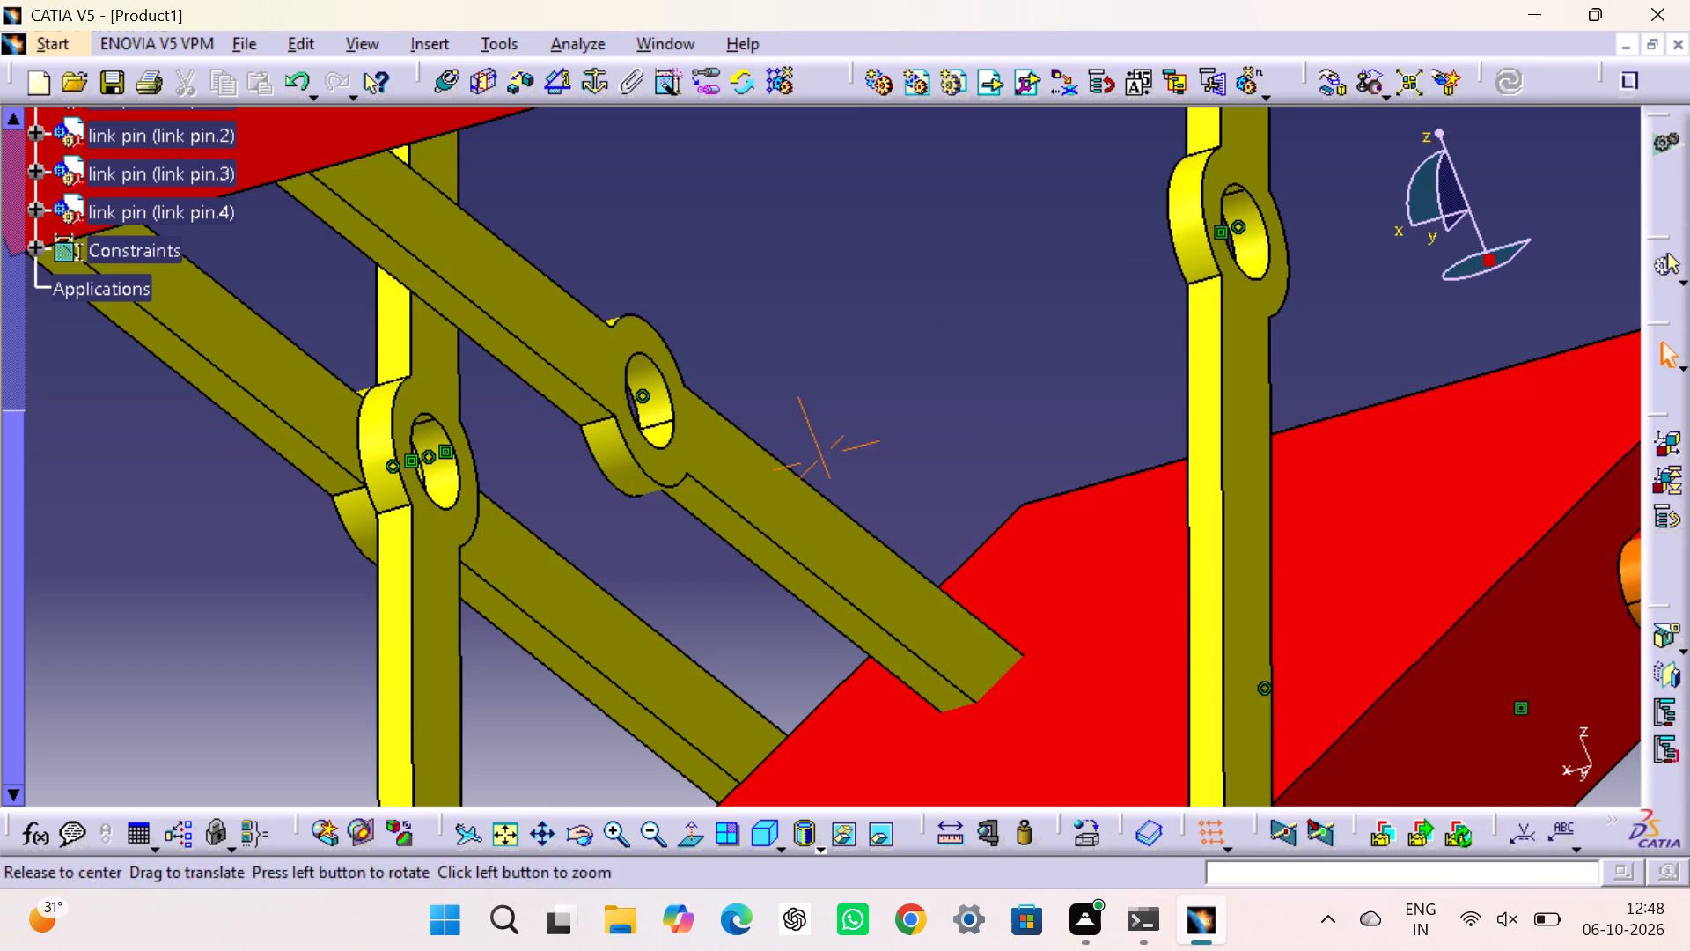
{"action": "middle_click_drag", "start_coordinate": [929, 359], "coordinate": [908, 192]}
{"action": "left_click", "coordinate": [1341, 89]}
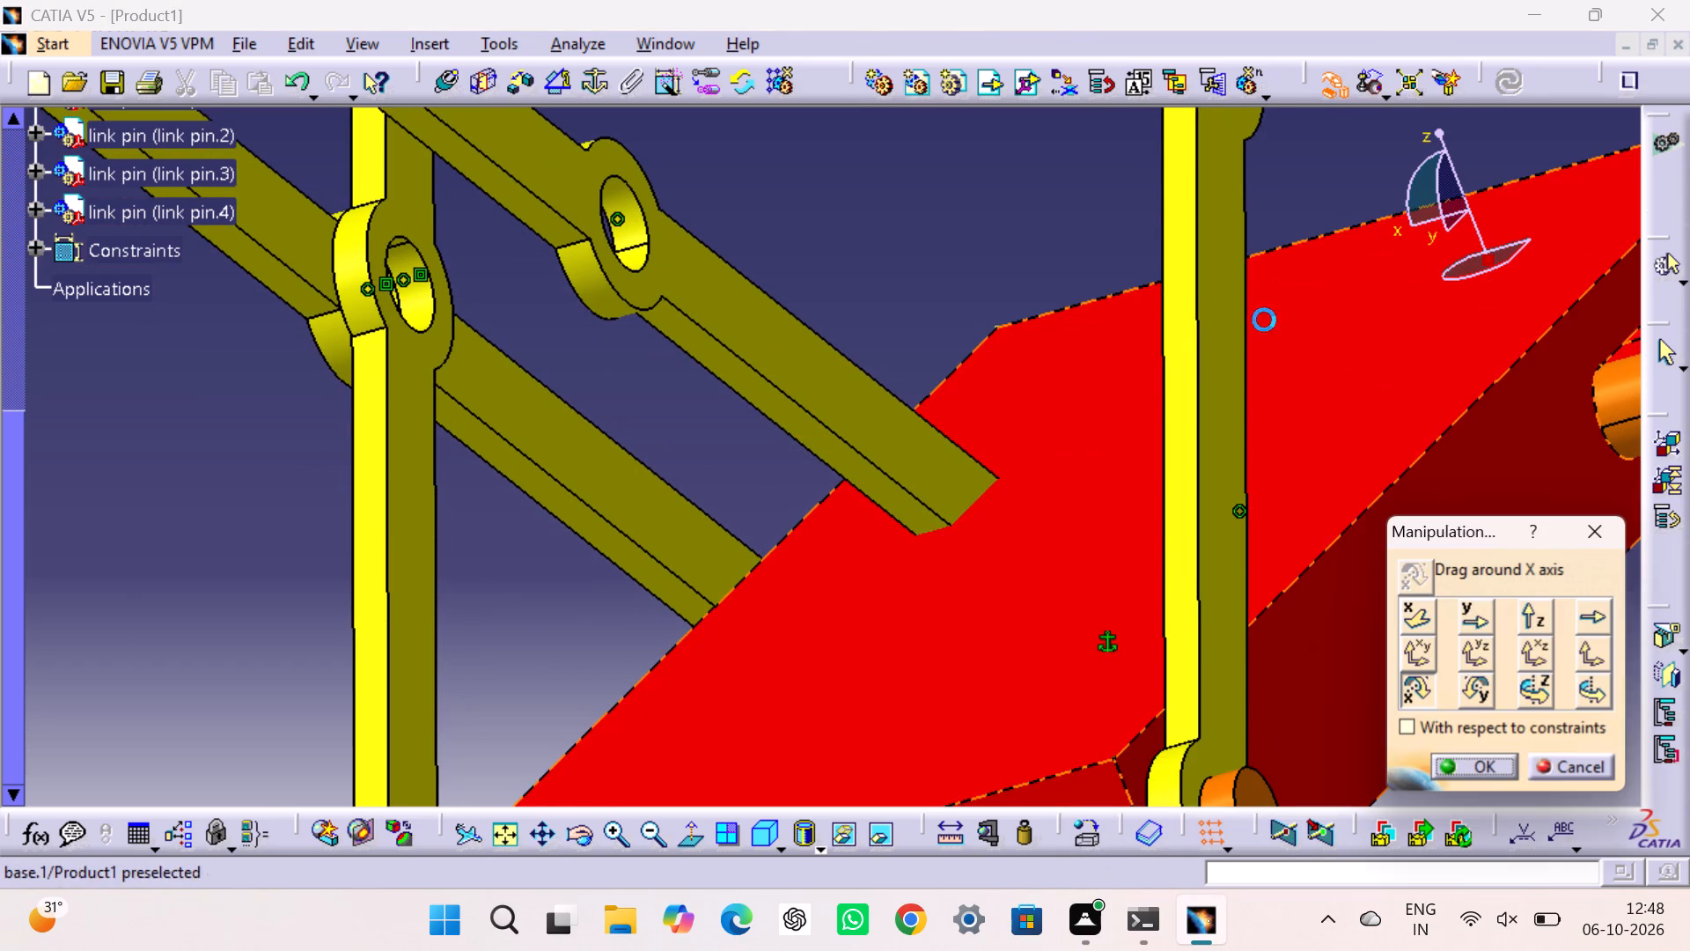
{"action": "left_click", "coordinate": [1417, 608]}
{"action": "left_click_drag", "start_coordinate": [804, 349], "coordinate": [851, 366]}
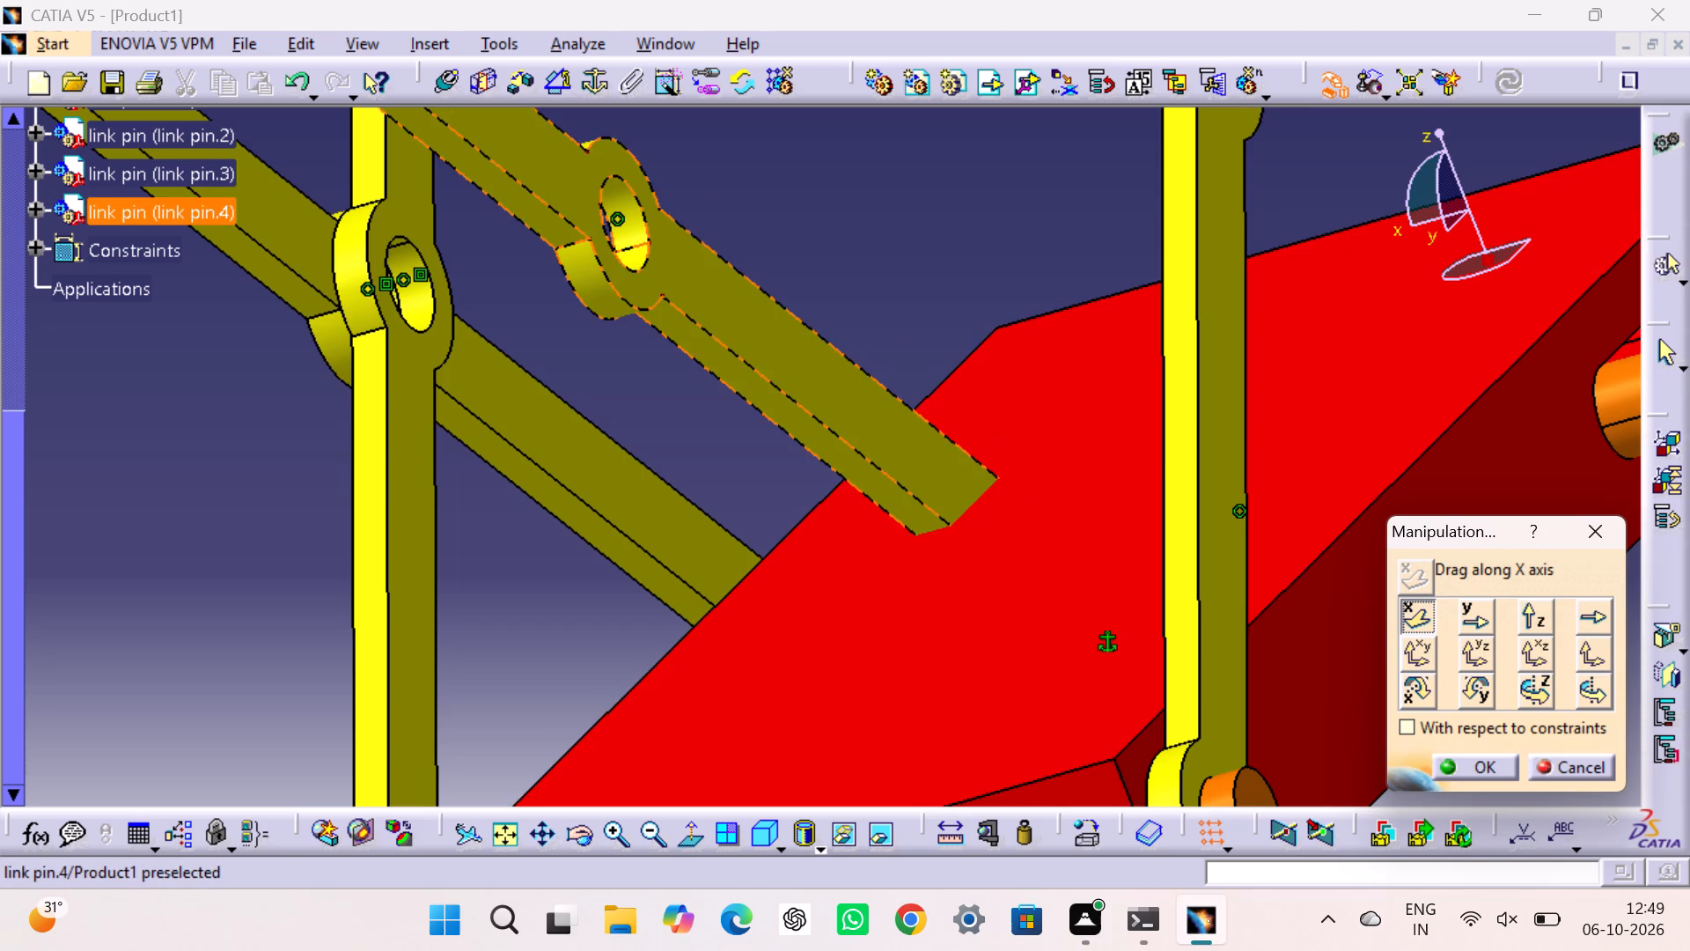
{"action": "left_click_drag", "start_coordinate": [851, 366], "coordinate": [1466, 483]}
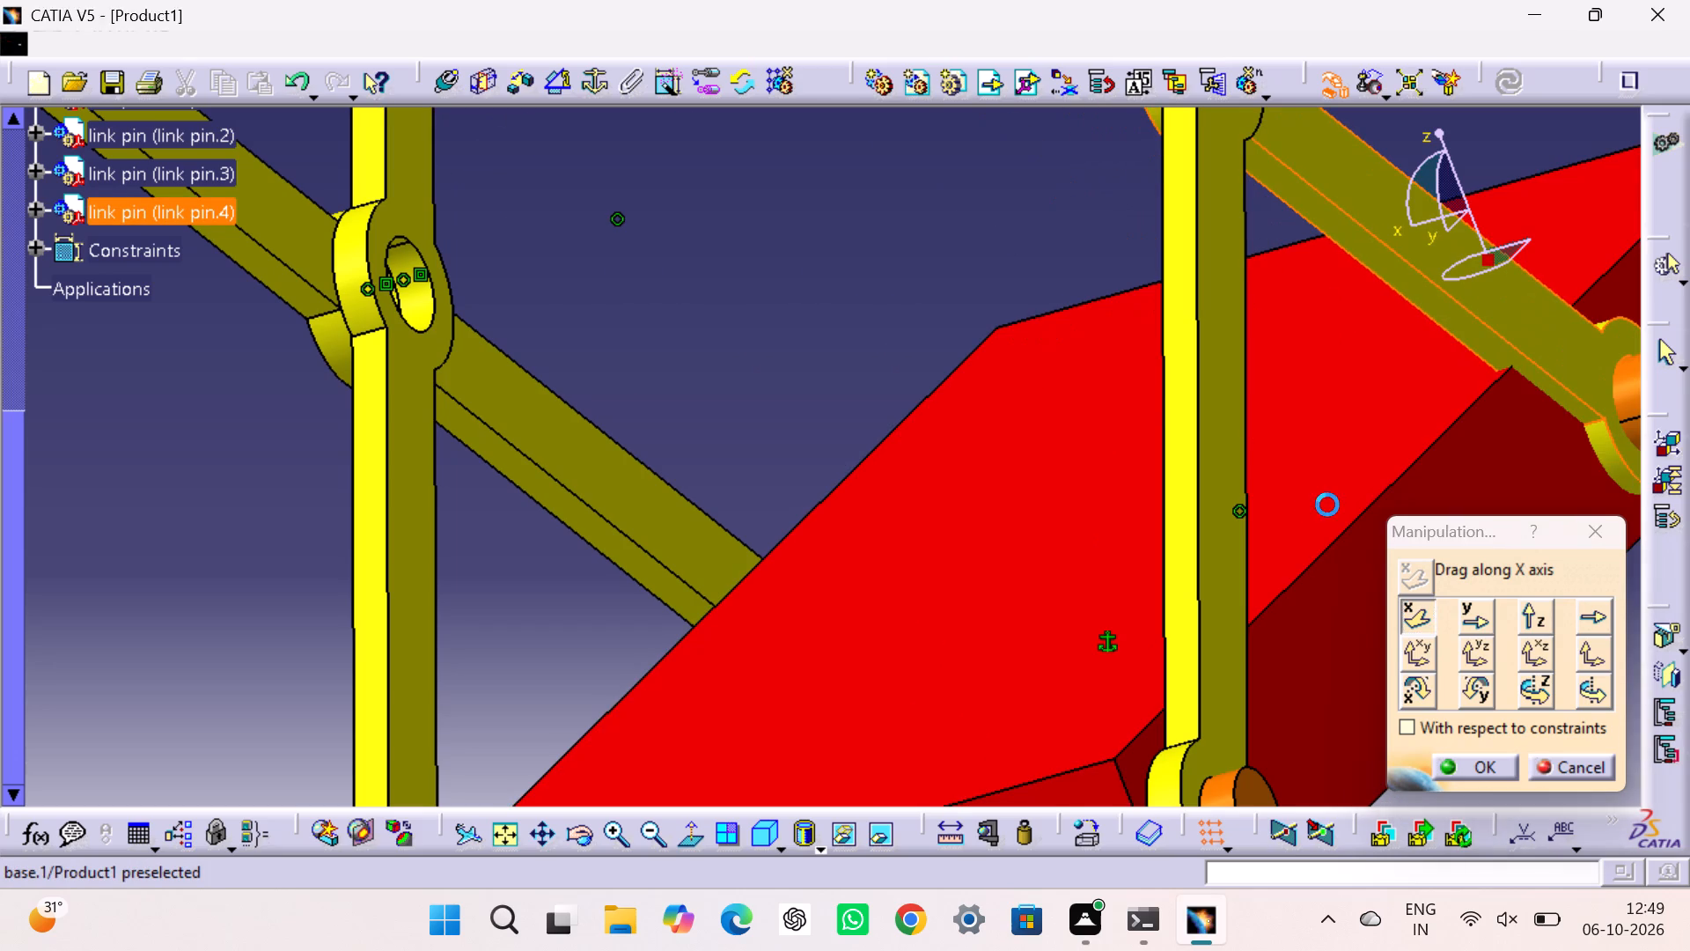
{"action": "middle_click_drag", "start_coordinate": [1311, 507], "coordinate": [1051, 635]}
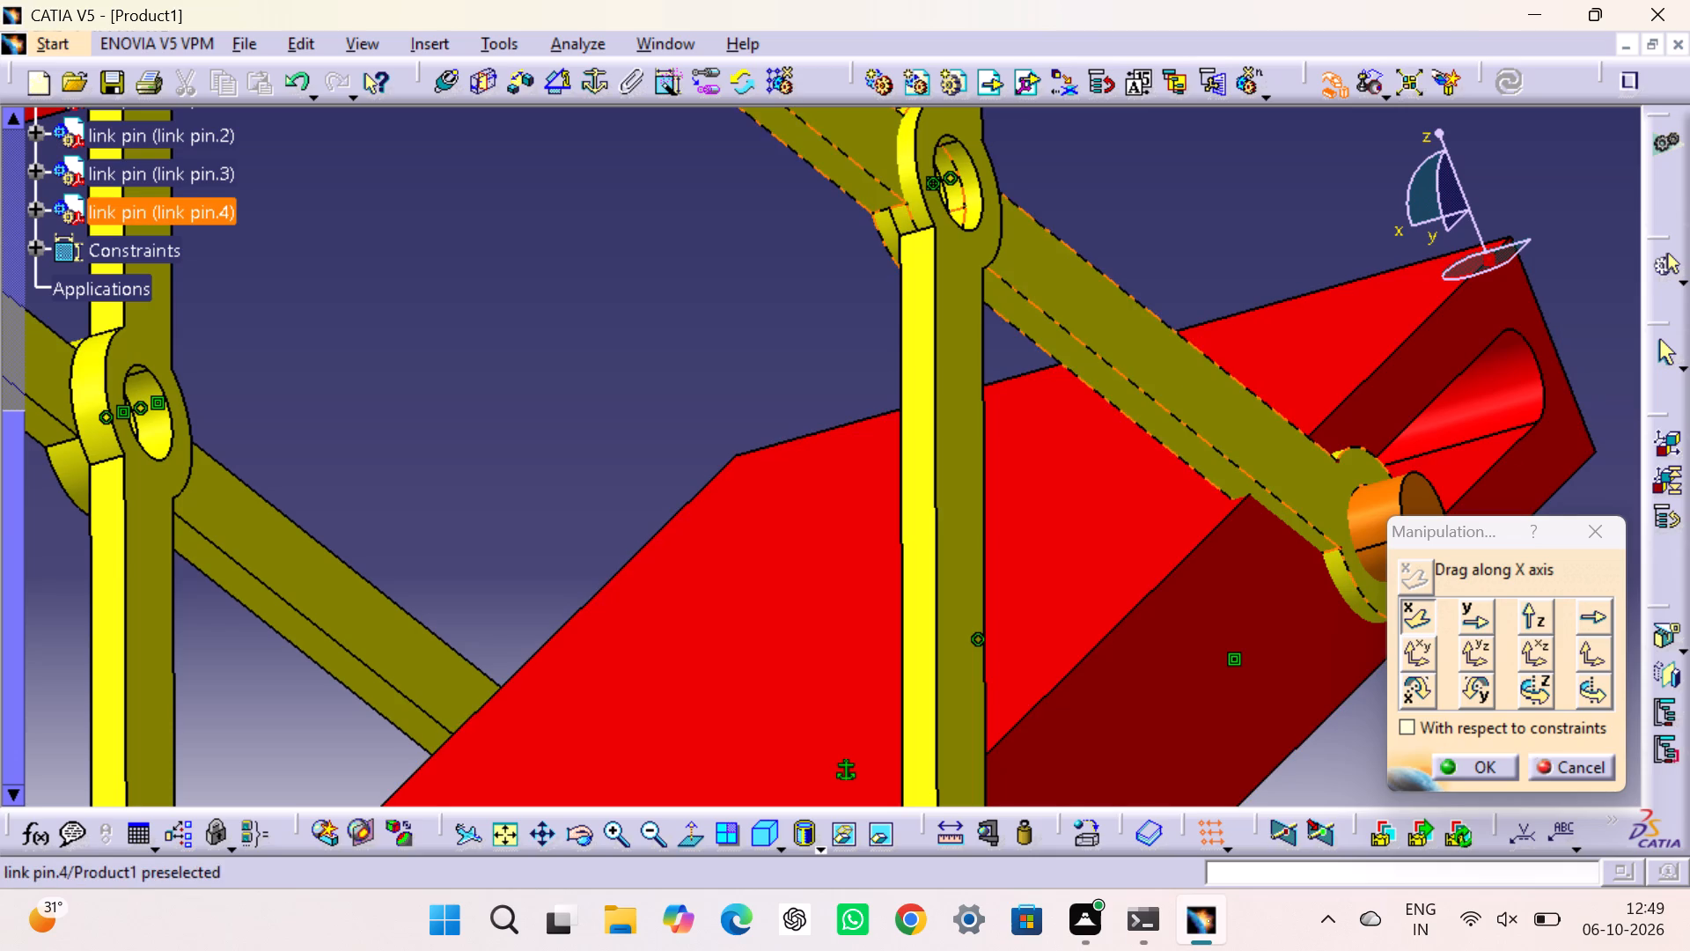
{"action": "left_click_drag", "start_coordinate": [1165, 382], "coordinate": [1190, 387]}
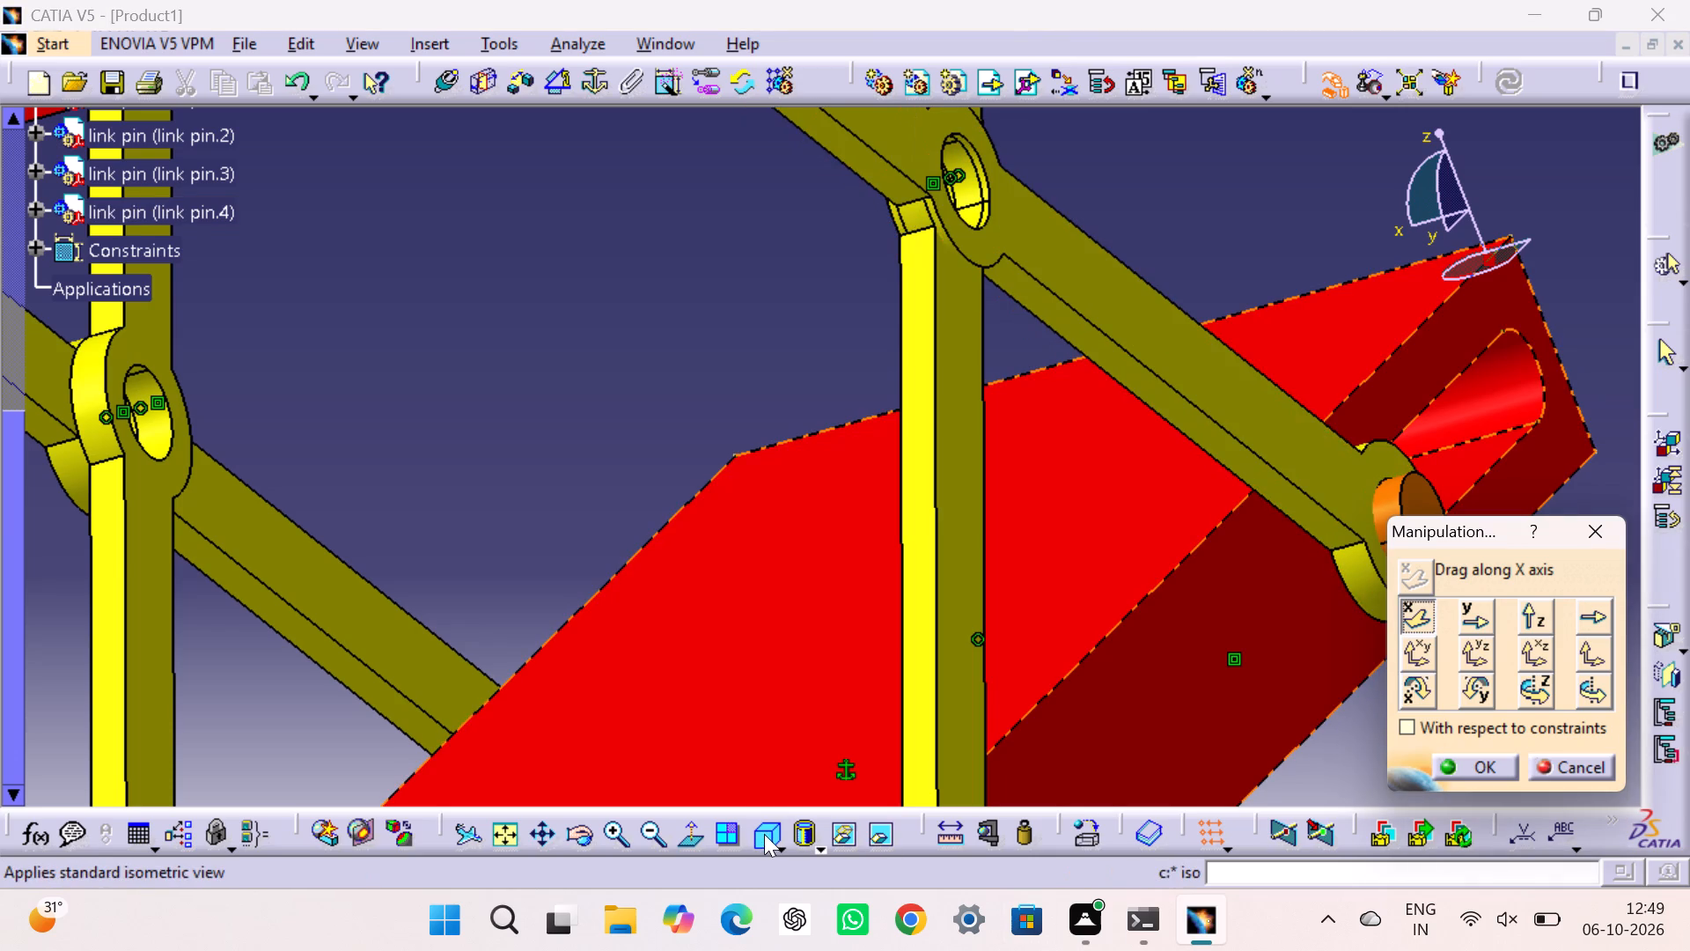
Examine the whole assembly from several angles to check link pin.4's placement against link pin.2 and the long pins.
{"action": "left_click", "coordinate": [763, 832]}
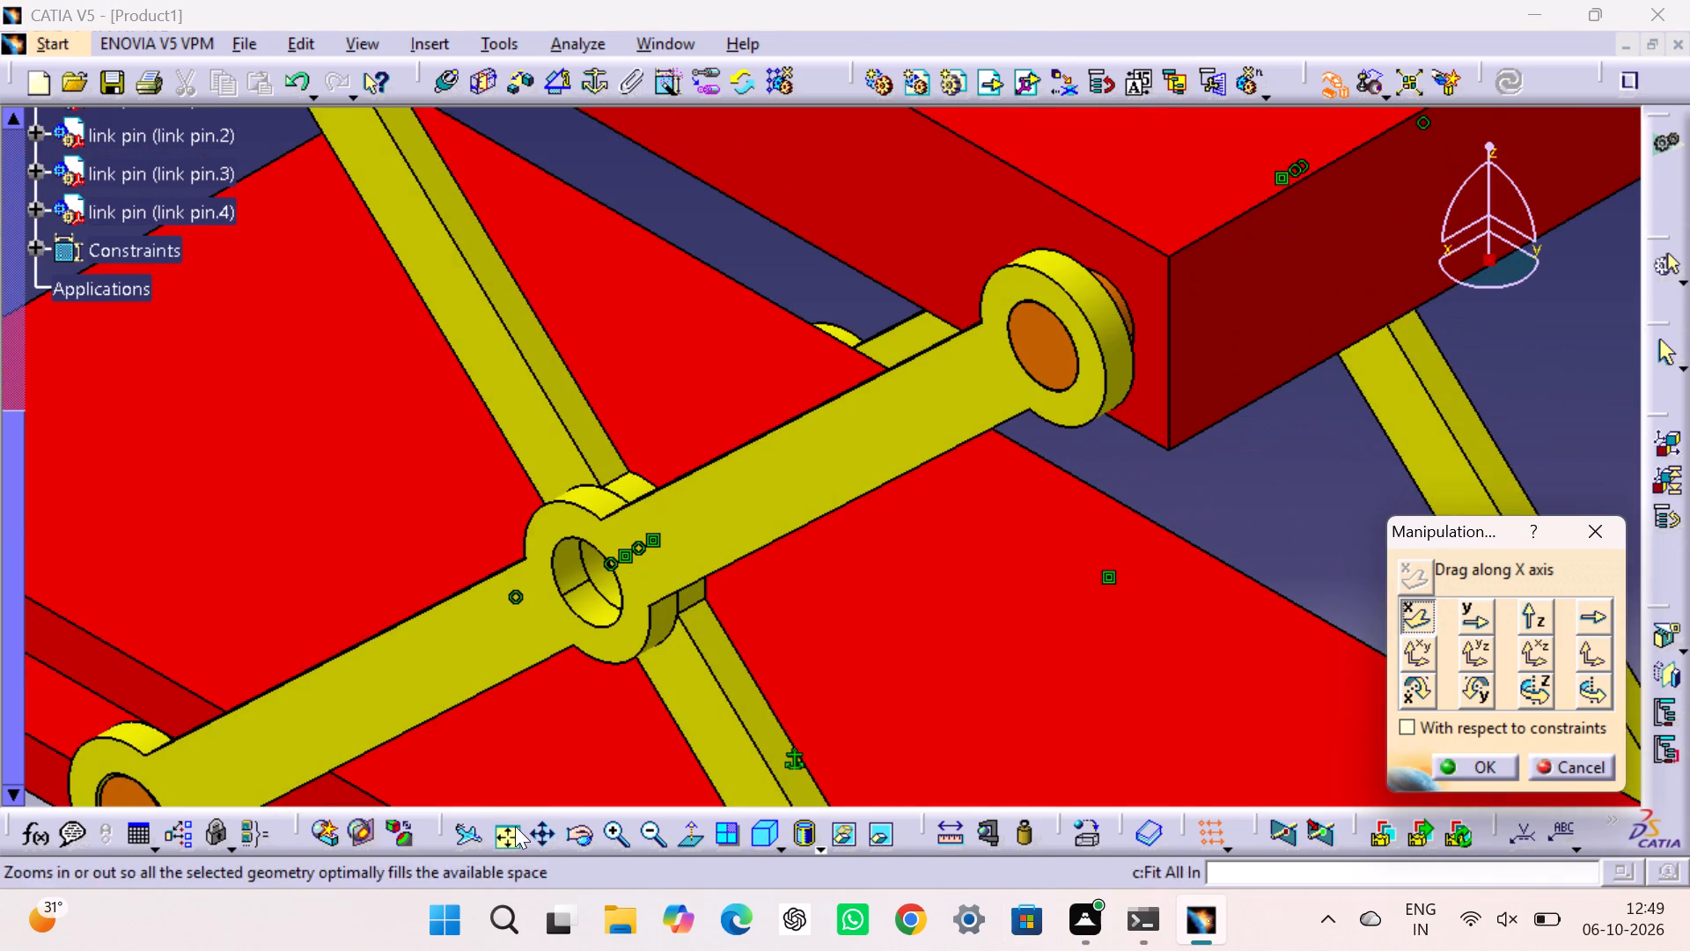
{"action": "left_click", "coordinate": [515, 826]}
{"action": "middle_click_drag", "start_coordinate": [1132, 443], "coordinate": [1012, 464]}
{"action": "right_click_drag", "start_coordinate": [1132, 443], "coordinate": [1012, 464]}
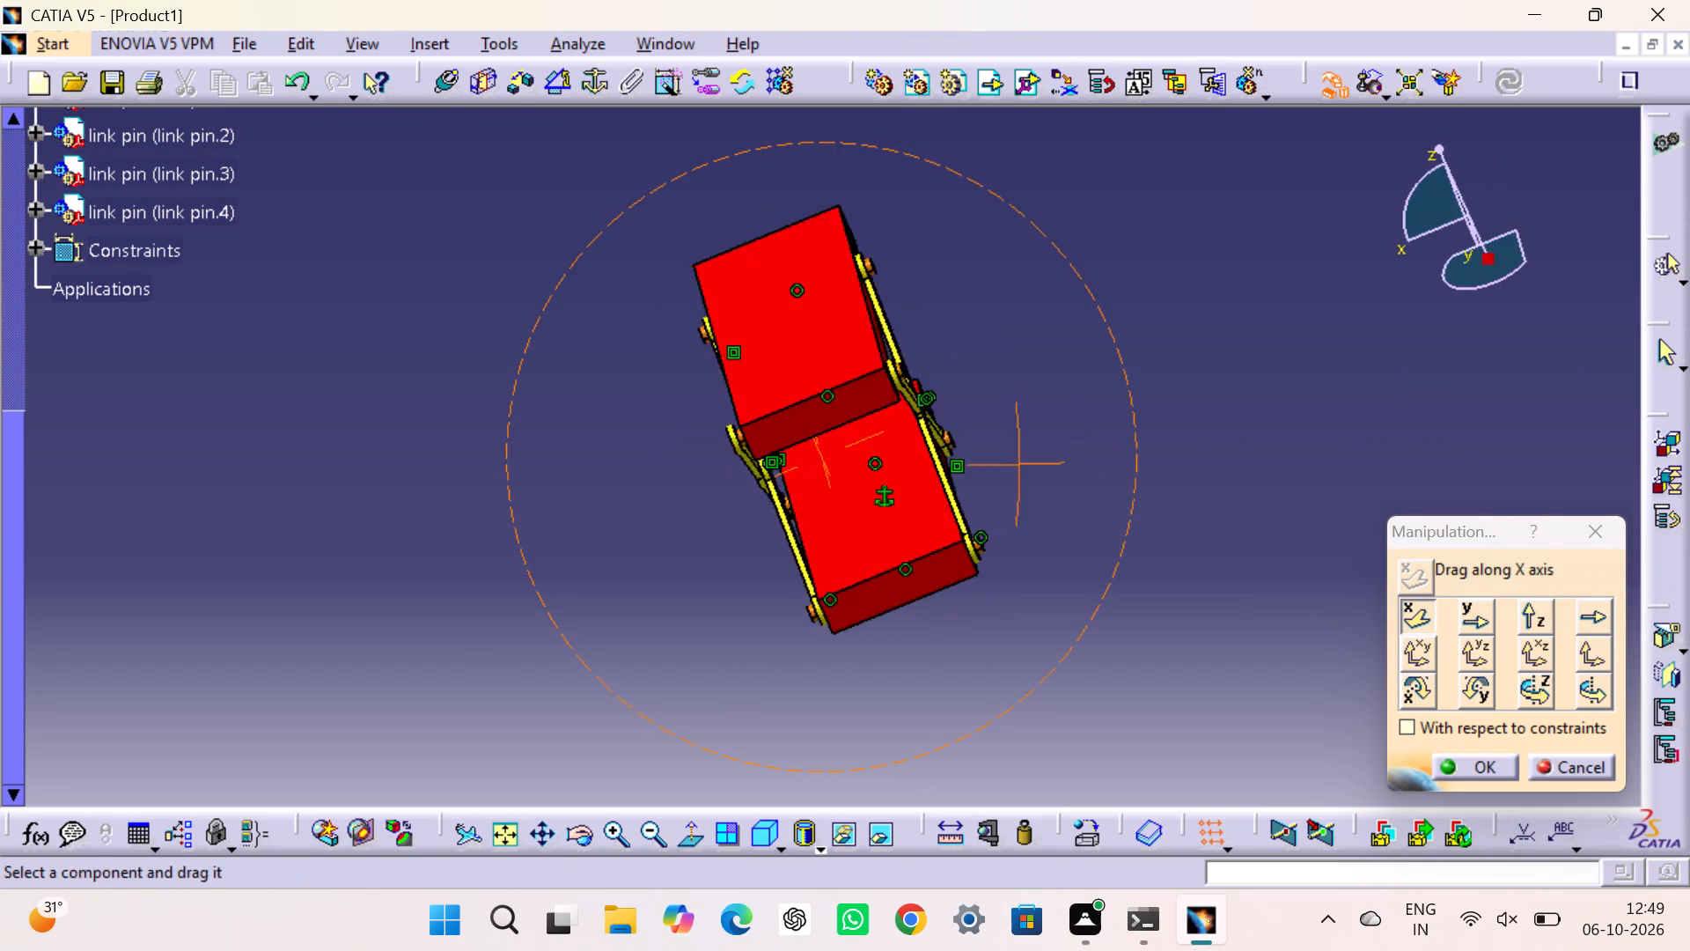
{"action": "middle_click_drag", "start_coordinate": [1012, 464], "coordinate": [786, 475]}
{"action": "right_click_drag", "start_coordinate": [1012, 464], "coordinate": [786, 475]}
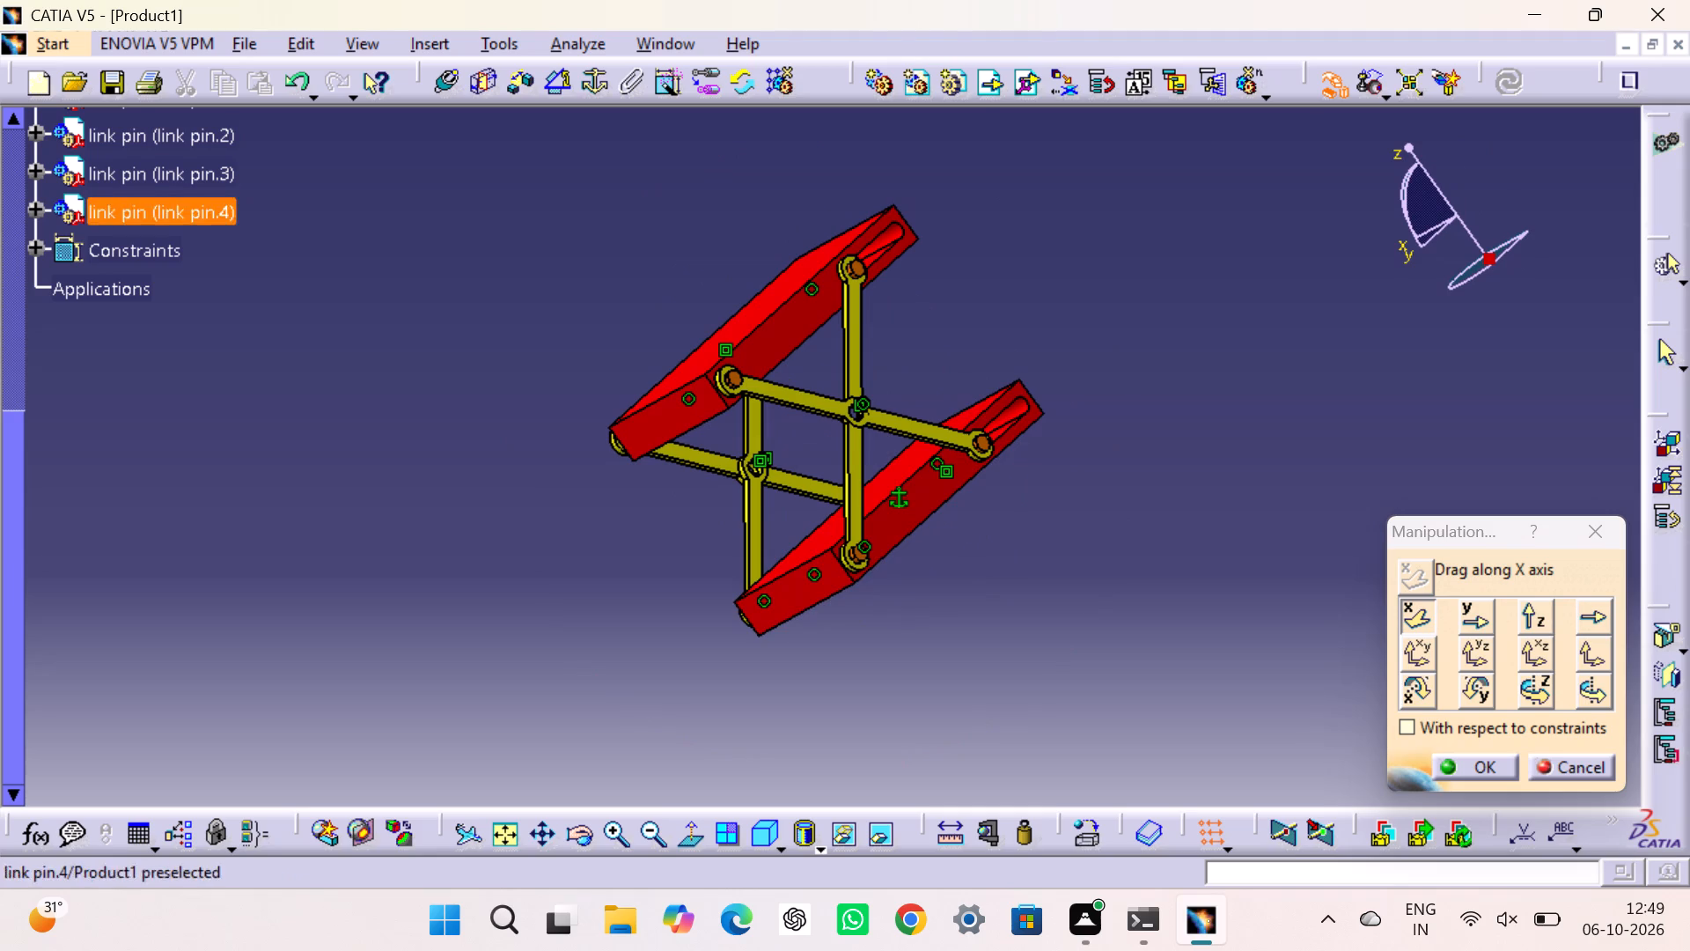
{"action": "triple_click", "coordinate": [612, 834]}
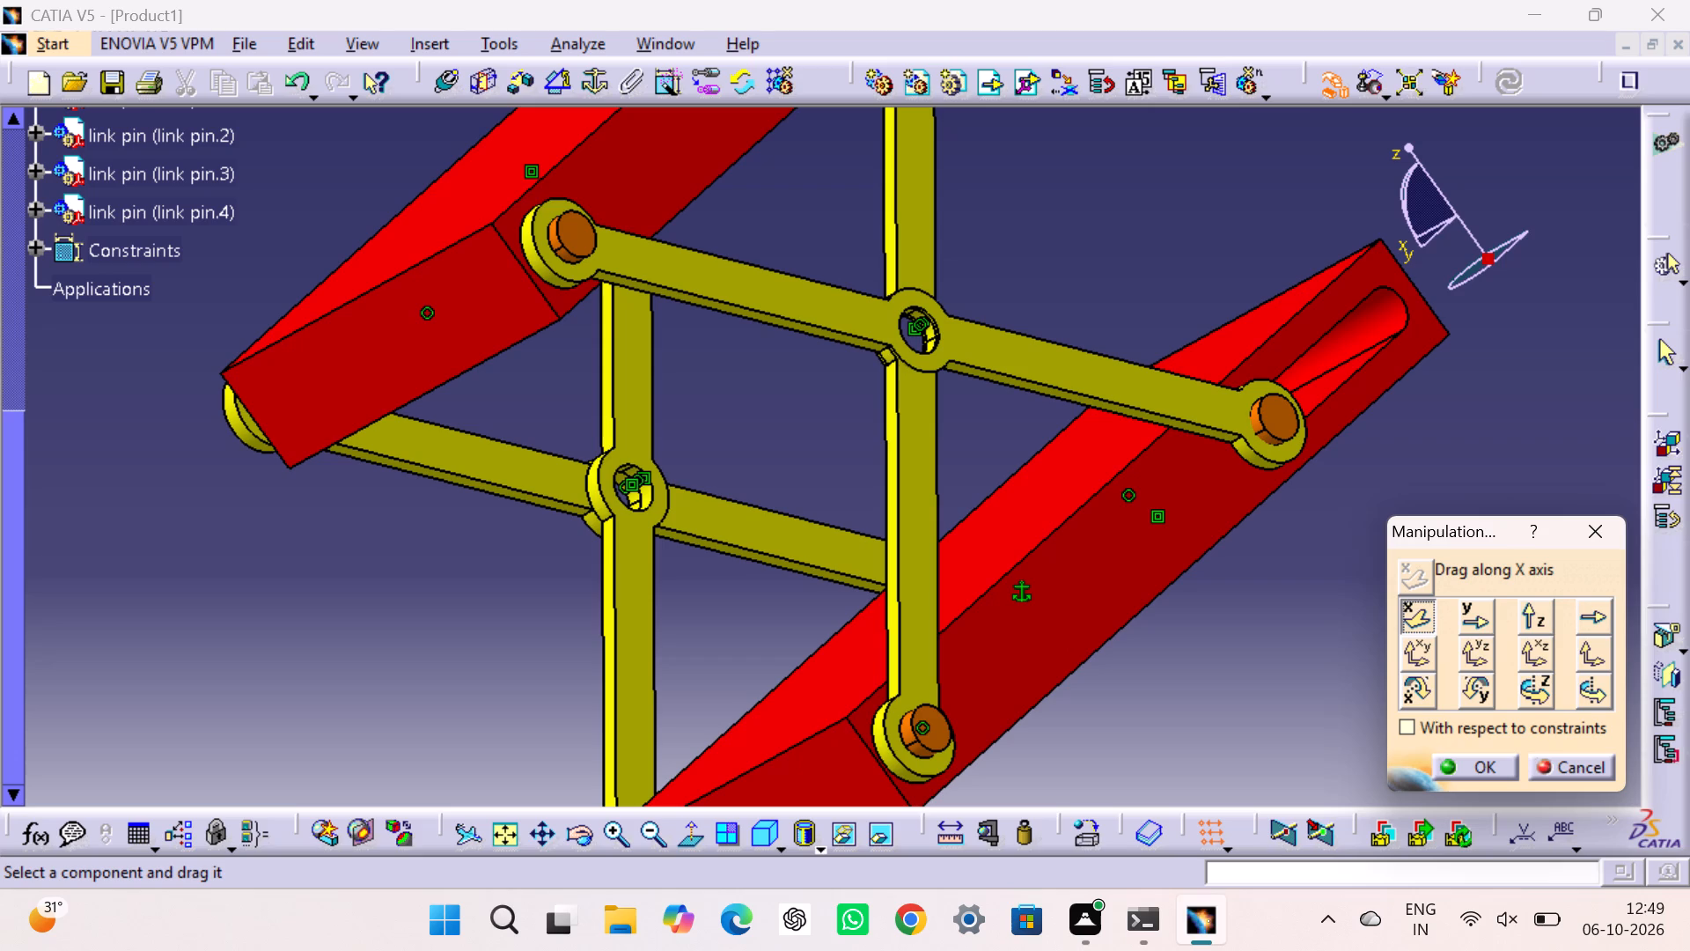
{"action": "middle_click", "coordinate": [734, 413]}
{"action": "right_click", "coordinate": [734, 413]}
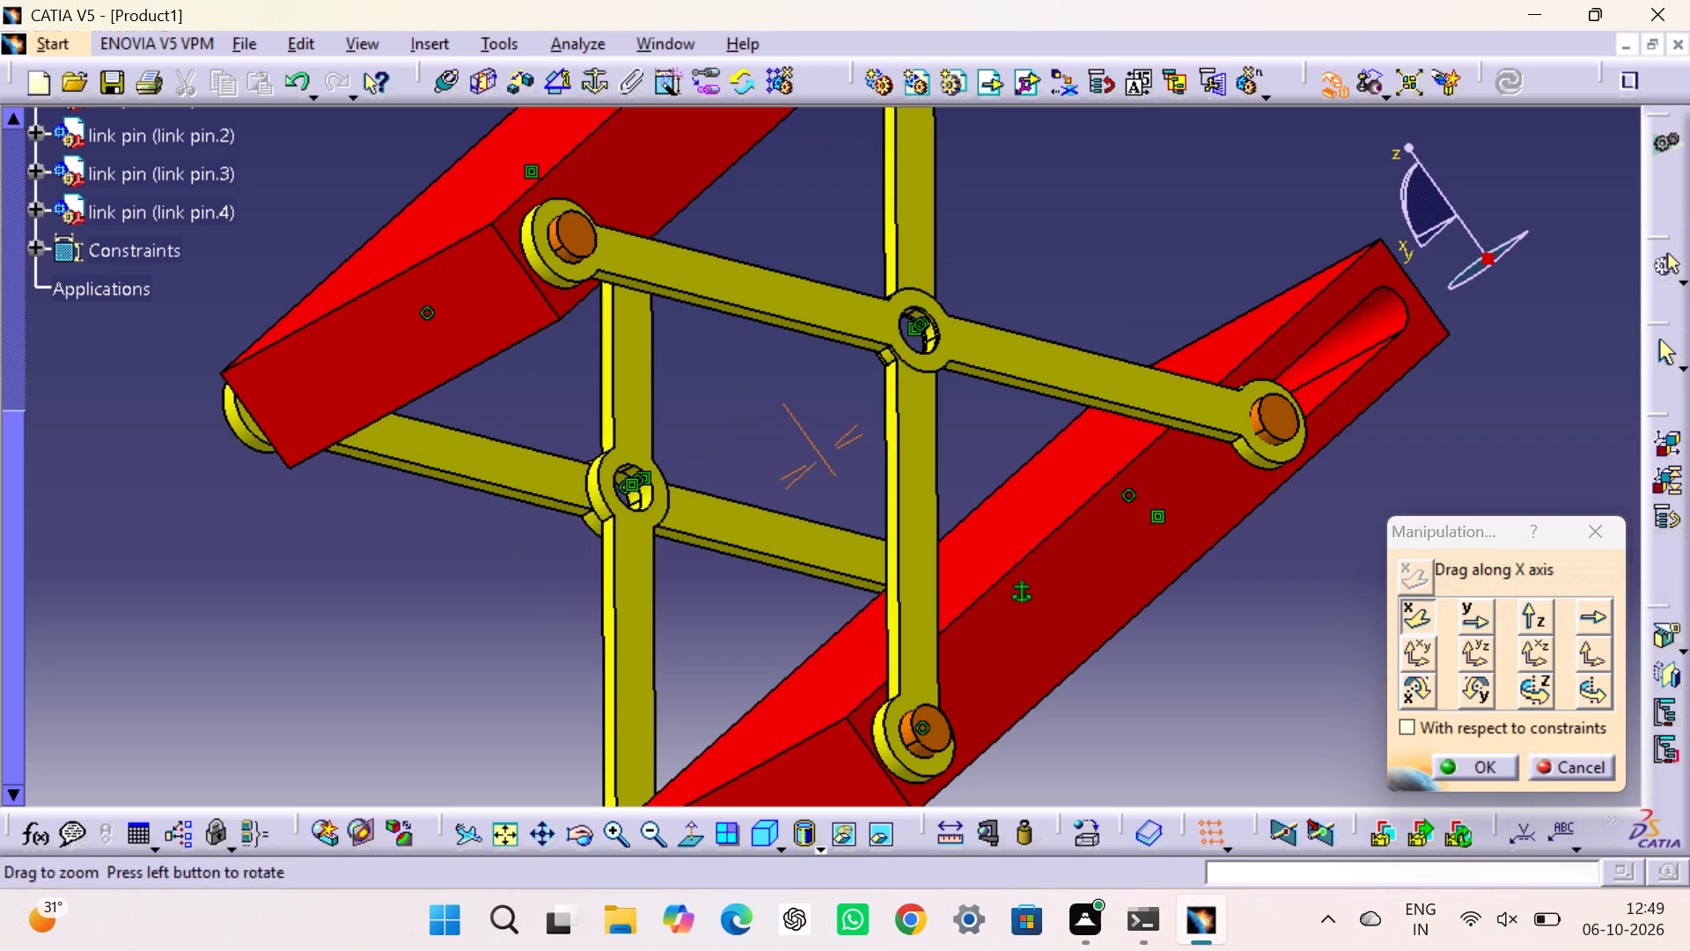
{"action": "middle_click", "coordinate": [734, 413]}
{"action": "right_click", "coordinate": [734, 413]}
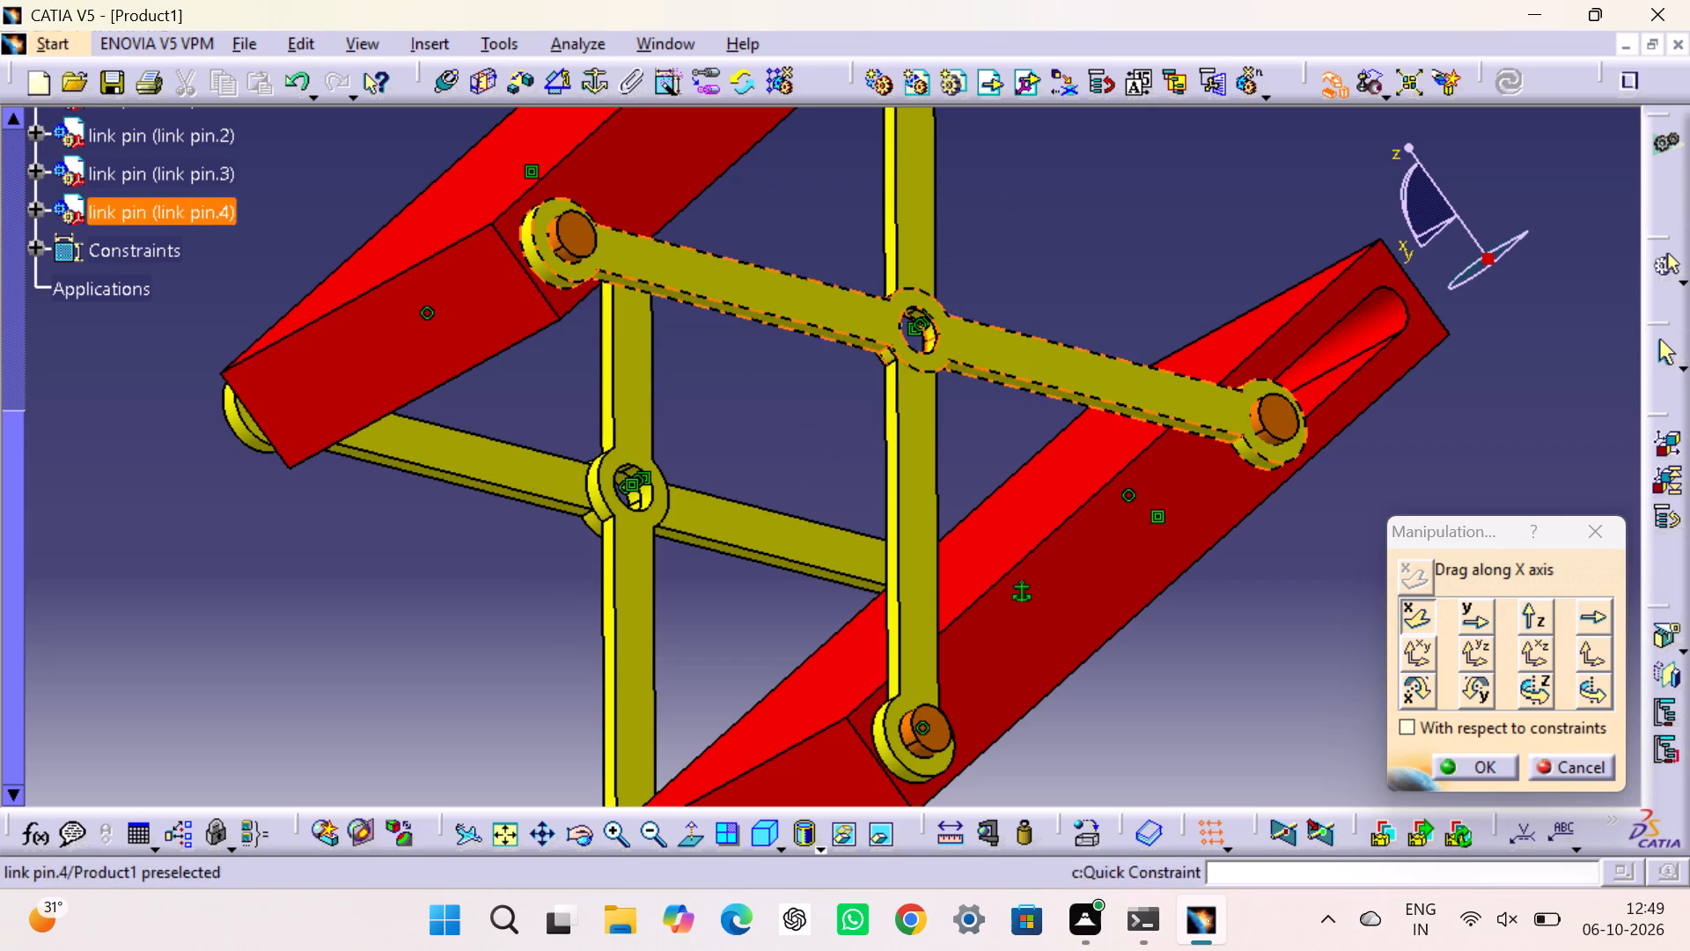
{"action": "middle_click_drag", "start_coordinate": [695, 401], "coordinate": [855, 371]}
{"action": "right_click_drag", "start_coordinate": [695, 401], "coordinate": [855, 371]}
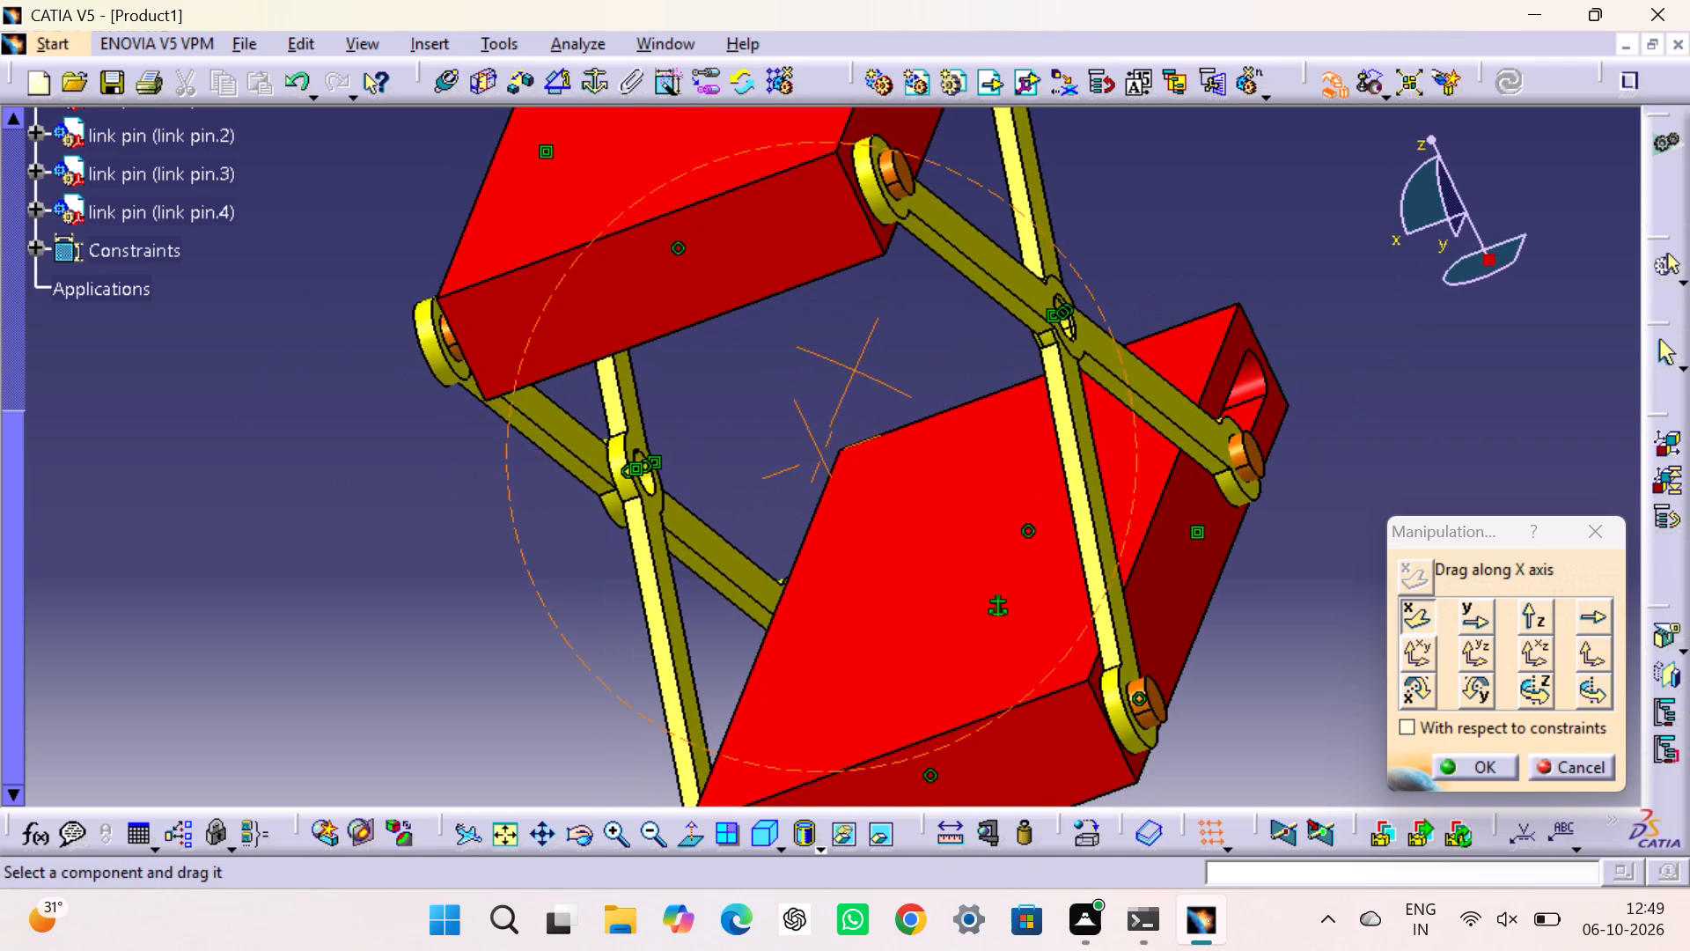
{"action": "middle_click_drag", "start_coordinate": [855, 371], "coordinate": [851, 371]}
{"action": "right_click_drag", "start_coordinate": [855, 371], "coordinate": [851, 371]}
Move link pin.4 farther outward along the X axis, clear of link pin.2 and the long pin ends.
{"action": "left_click", "coordinate": [925, 216]}
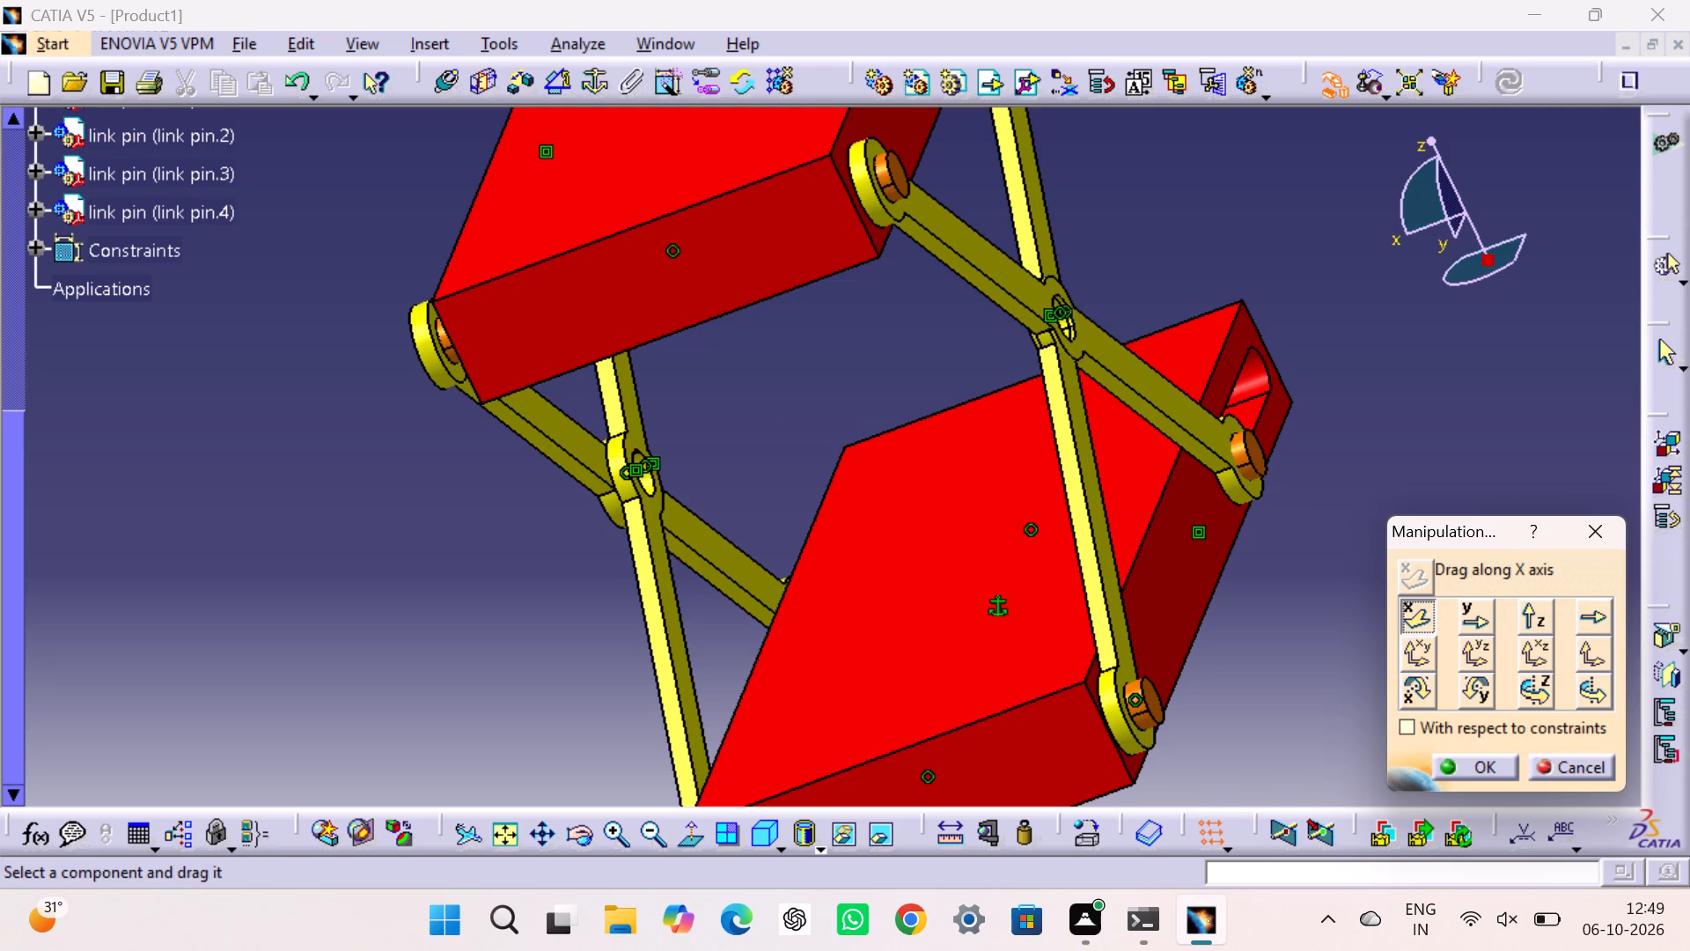
{"action": "left_click", "coordinate": [841, 365]}
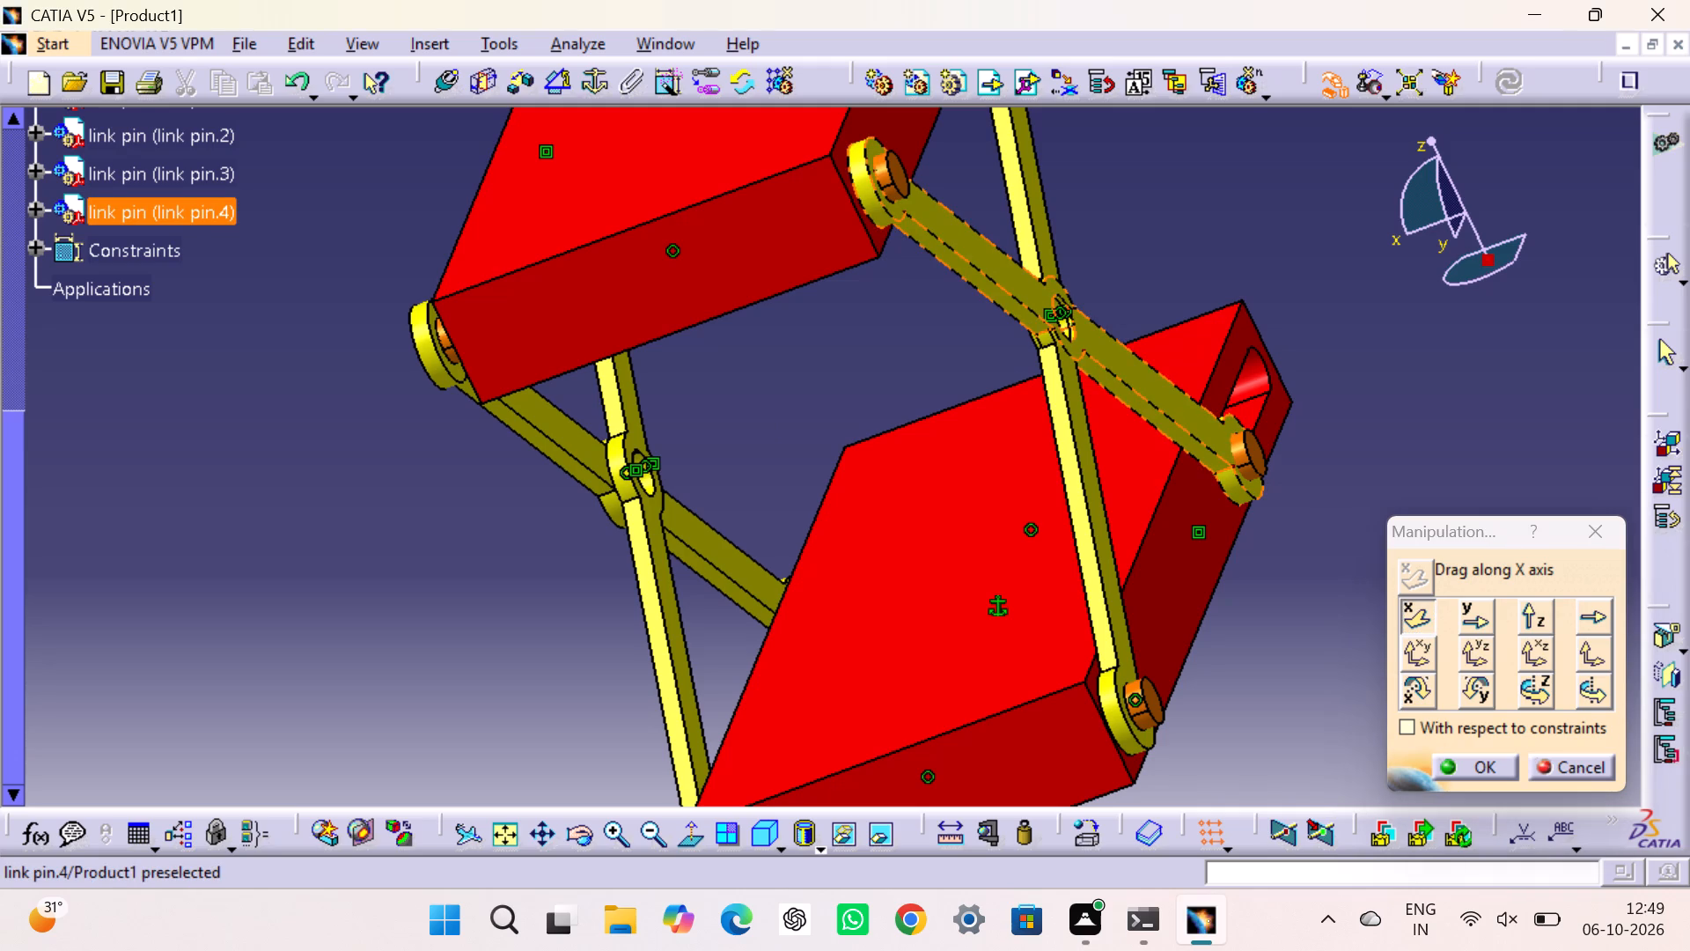
{"action": "left_click_drag", "start_coordinate": [940, 225], "coordinate": [1064, 224]}
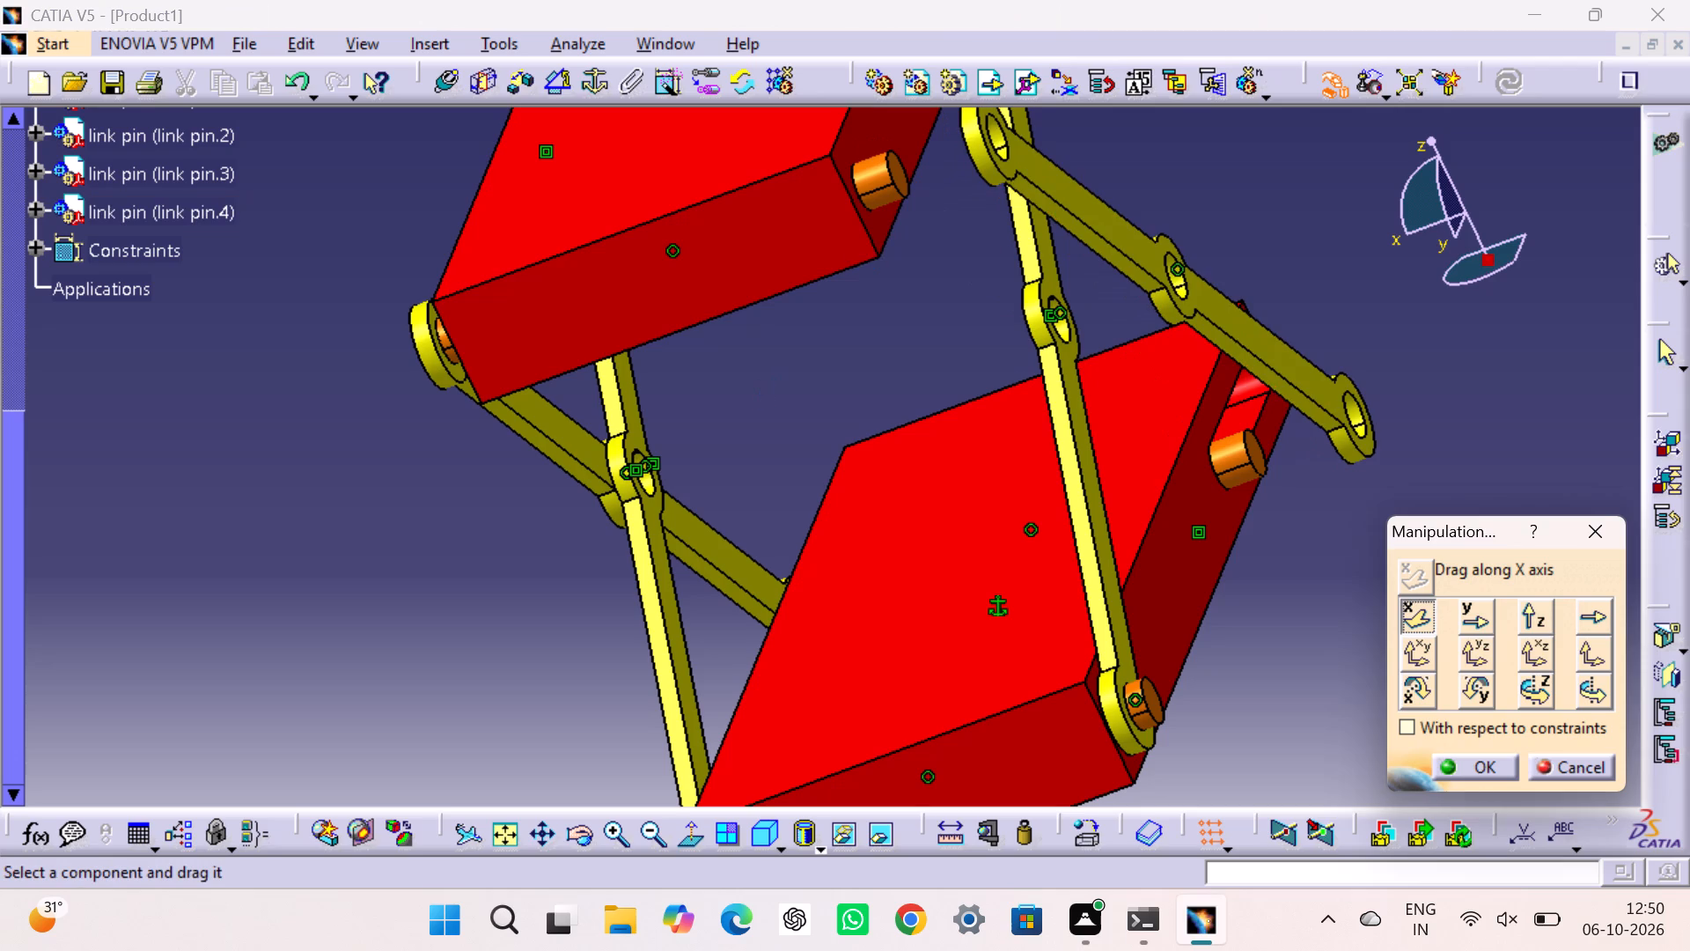
{"action": "left_click", "coordinate": [780, 393]}
Add a contact constraint between the facing side faces of link pin.2 and link pin.4, and update the assembly.
{"action": "left_click", "coordinate": [487, 85]}
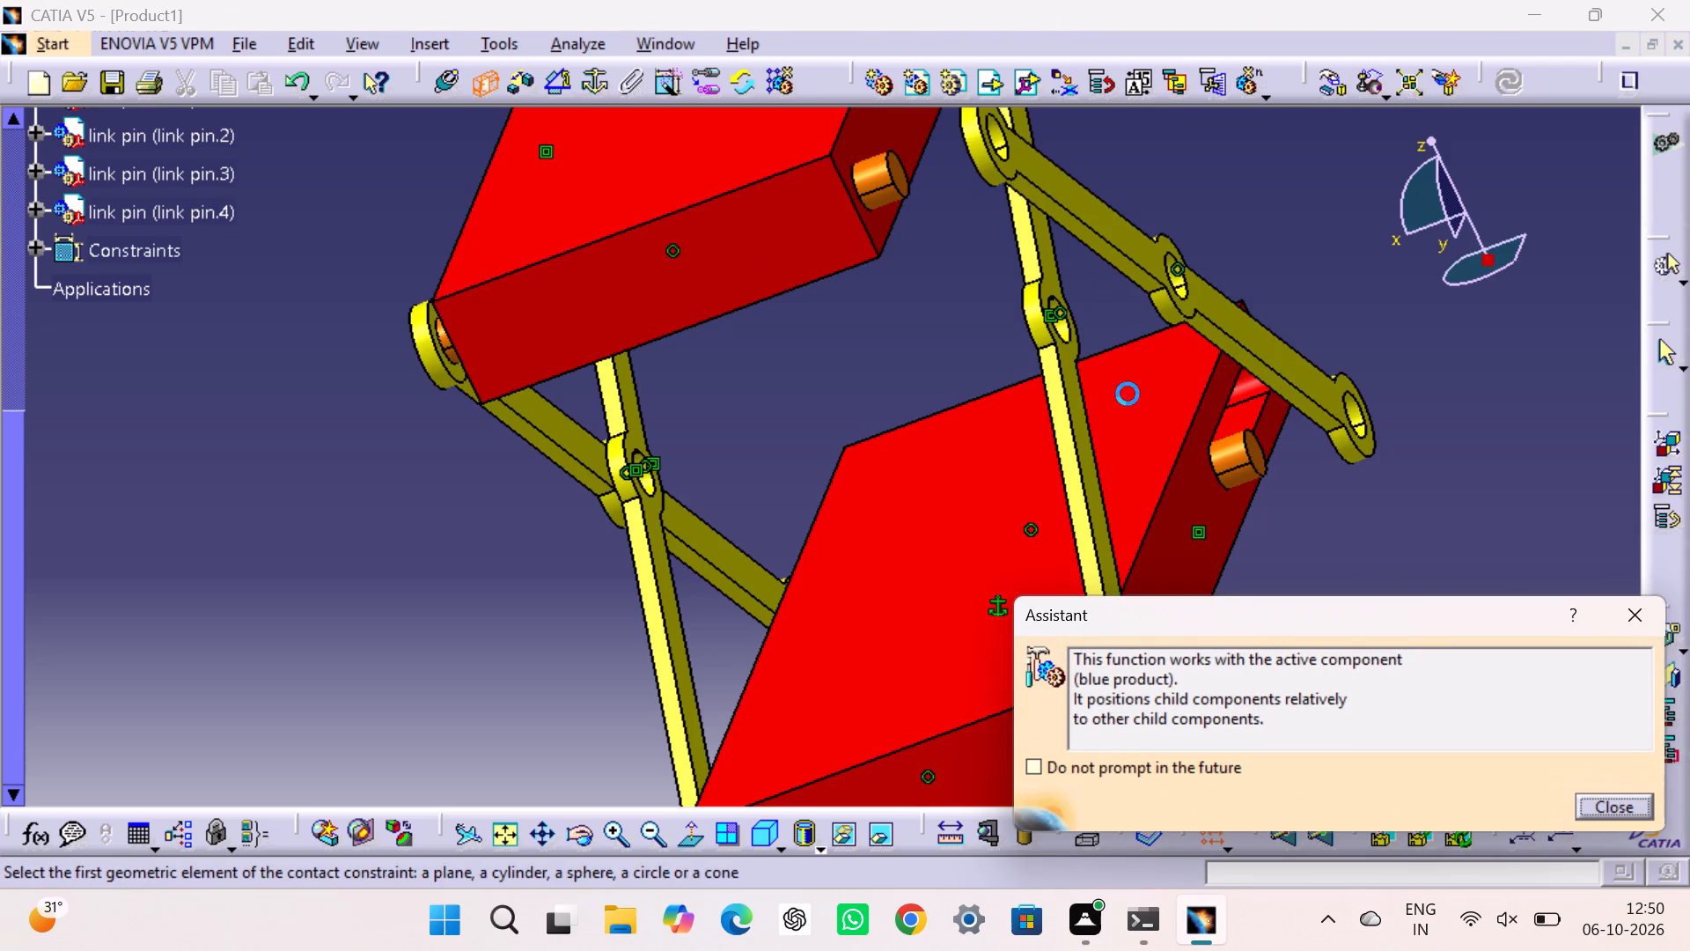
{"action": "left_click", "coordinate": [1068, 355]}
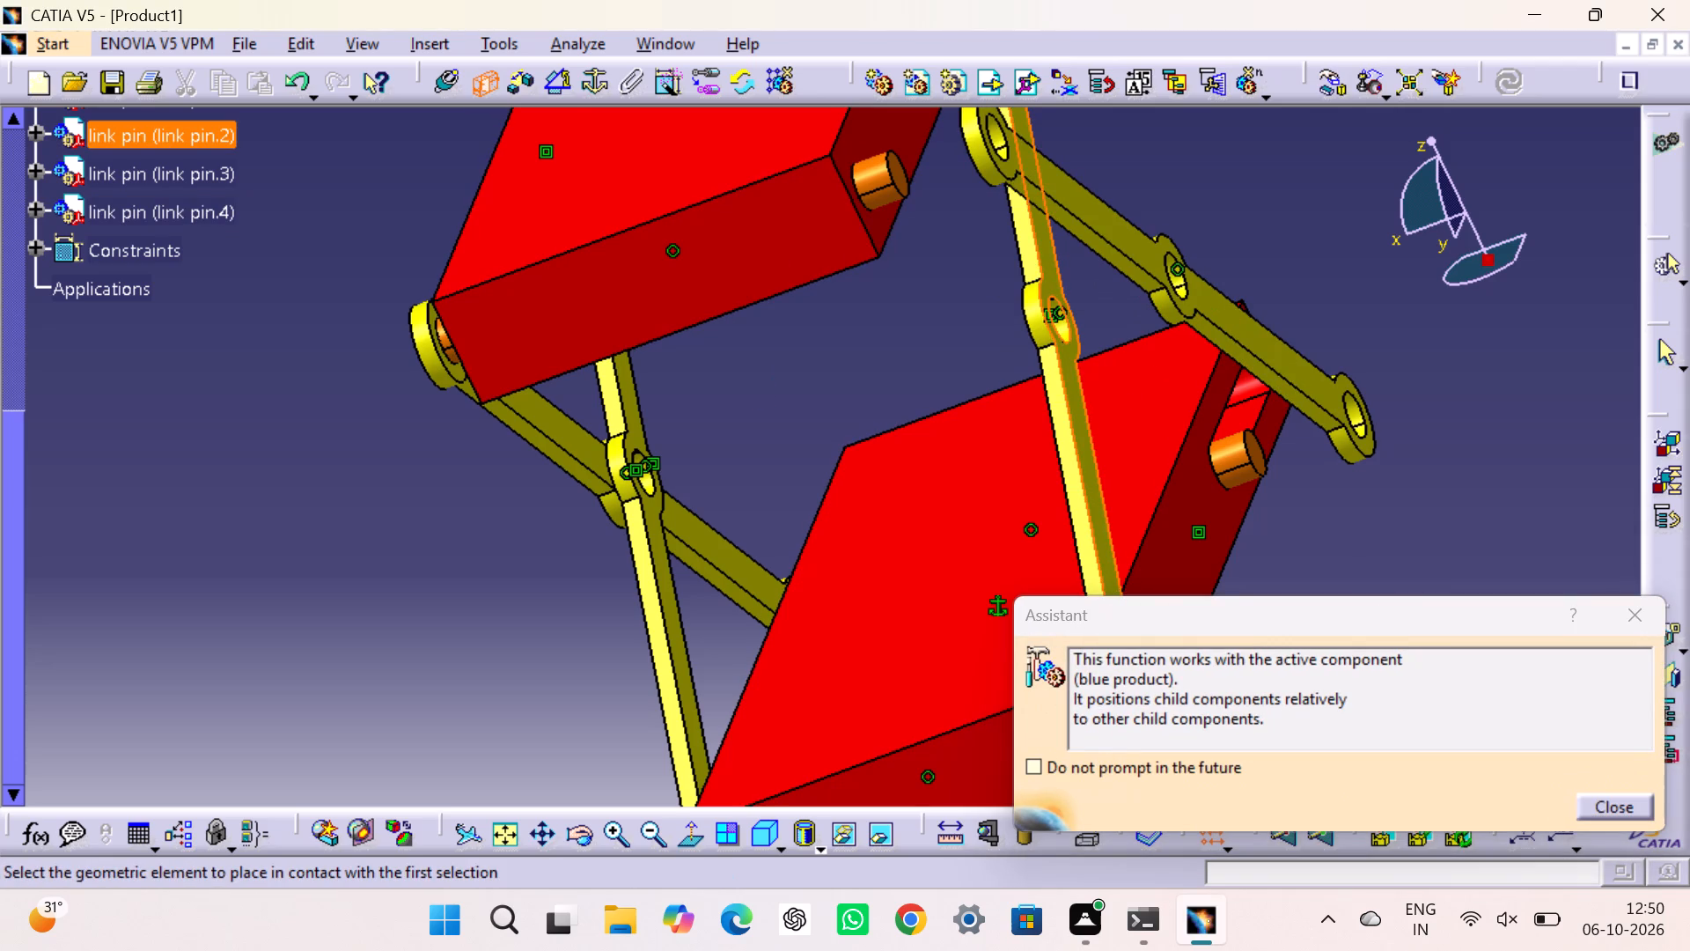
{"action": "middle_click_drag", "start_coordinate": [915, 365], "coordinate": [1106, 286]}
{"action": "right_click_drag", "start_coordinate": [915, 365], "coordinate": [1106, 286]}
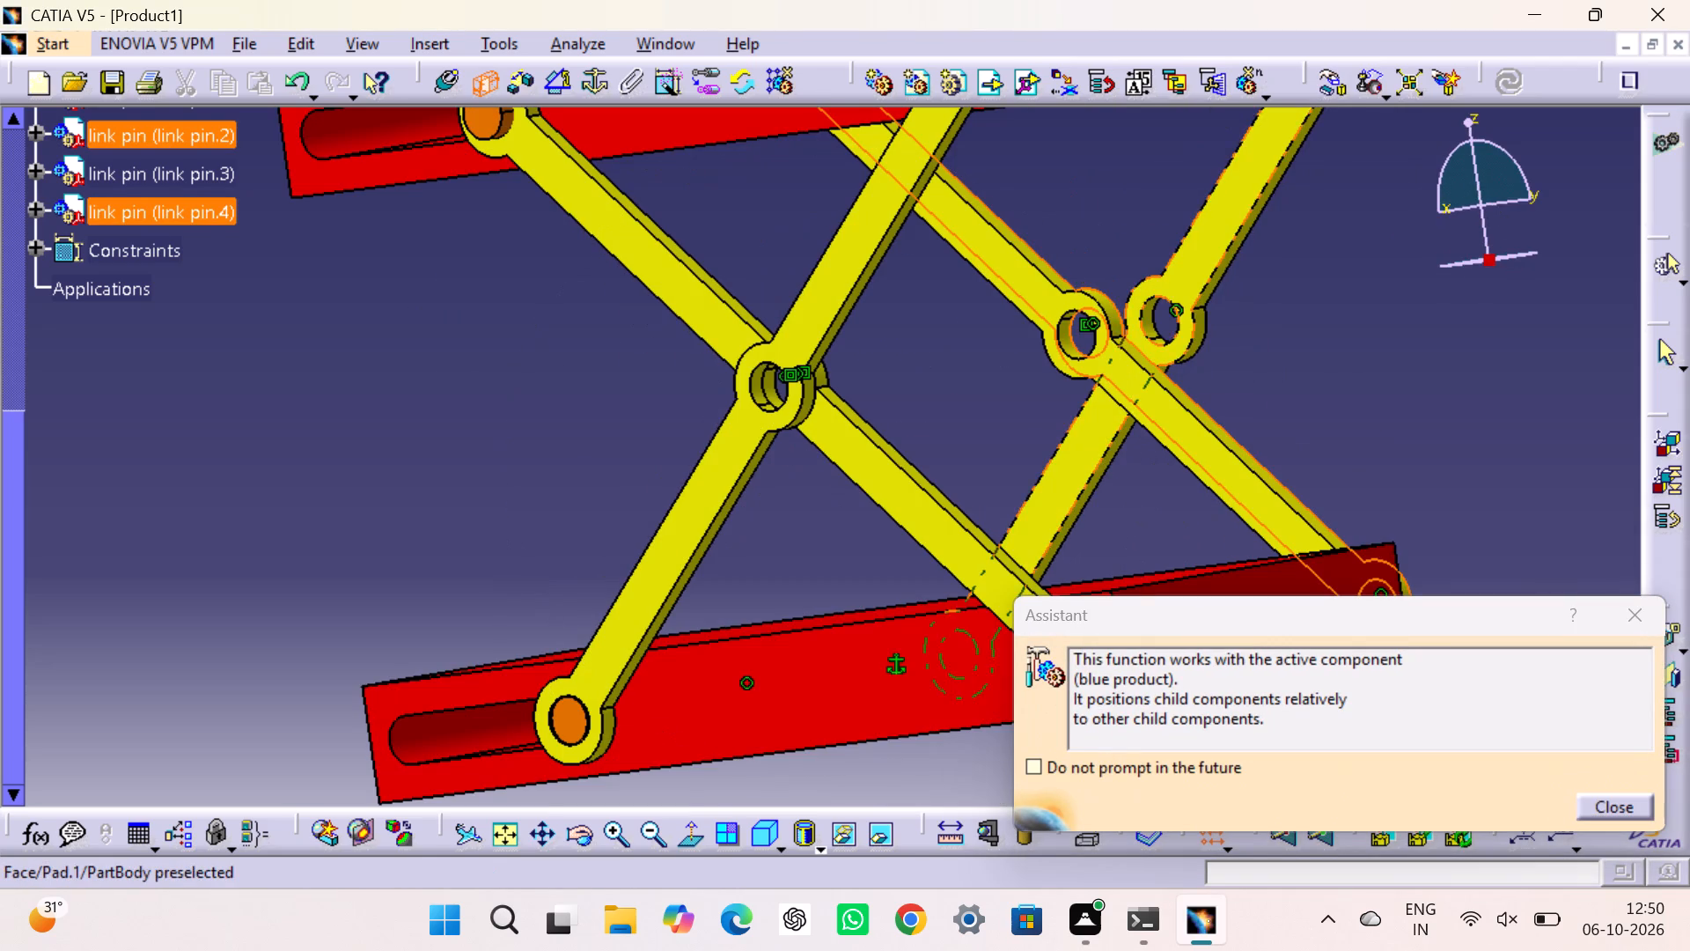
{"action": "left_click_drag", "start_coordinate": [1198, 261], "coordinate": [1188, 266]}
{"action": "left_click", "coordinate": [1508, 75]}
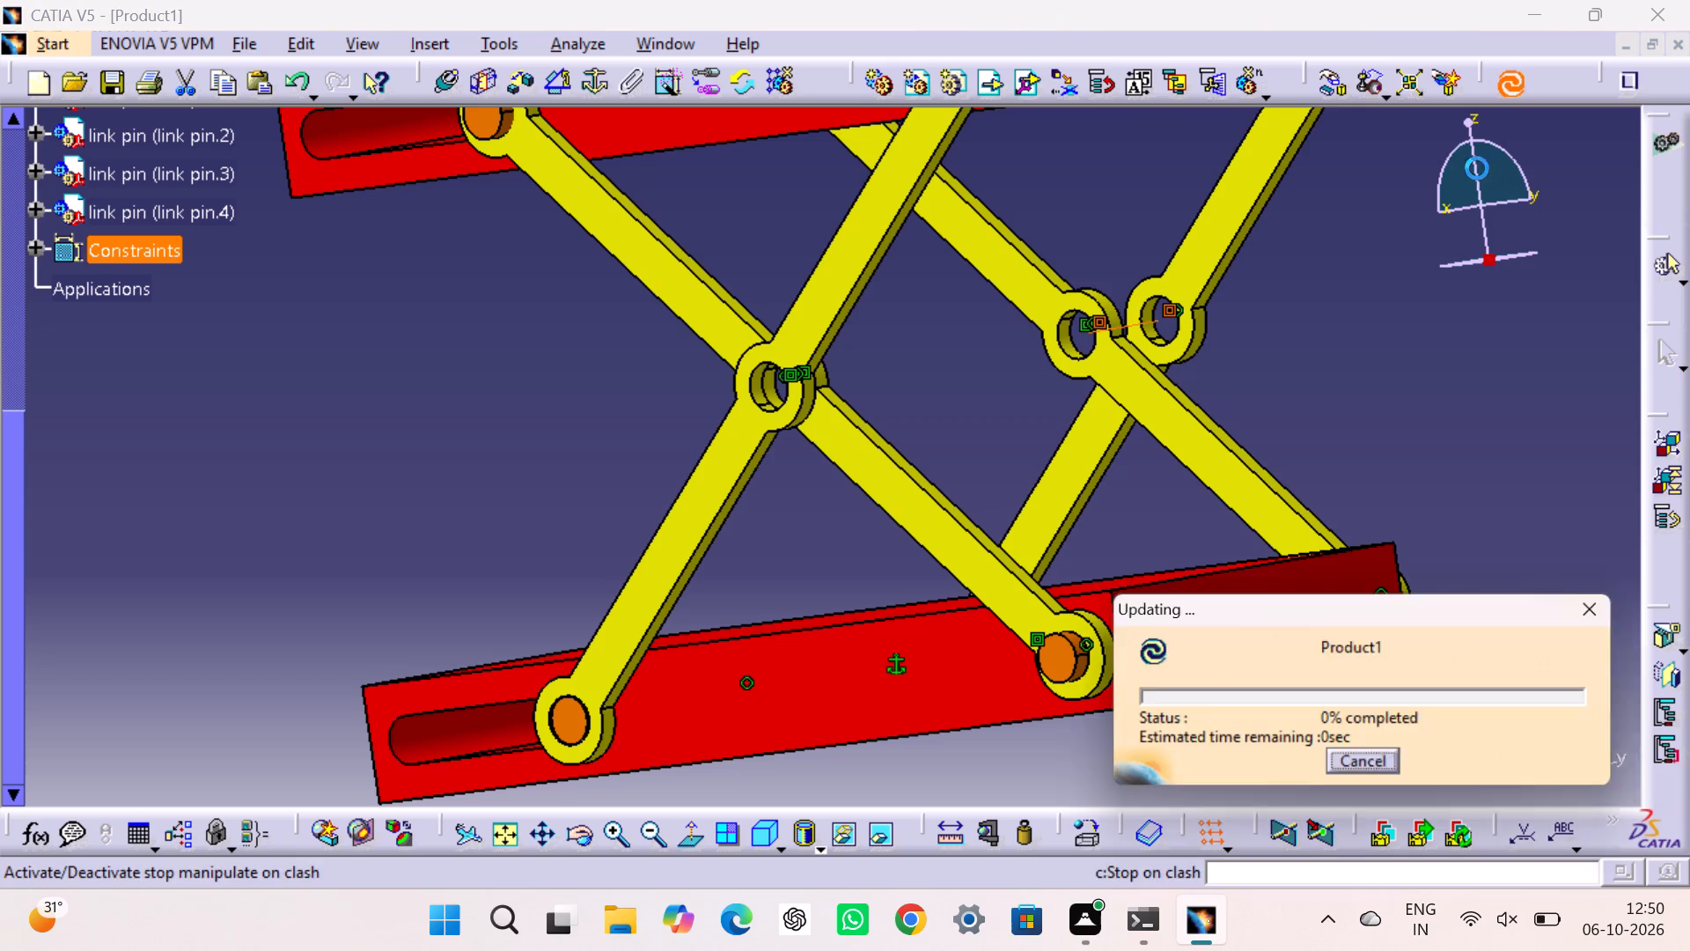
{"action": "left_click", "coordinate": [1353, 406]}
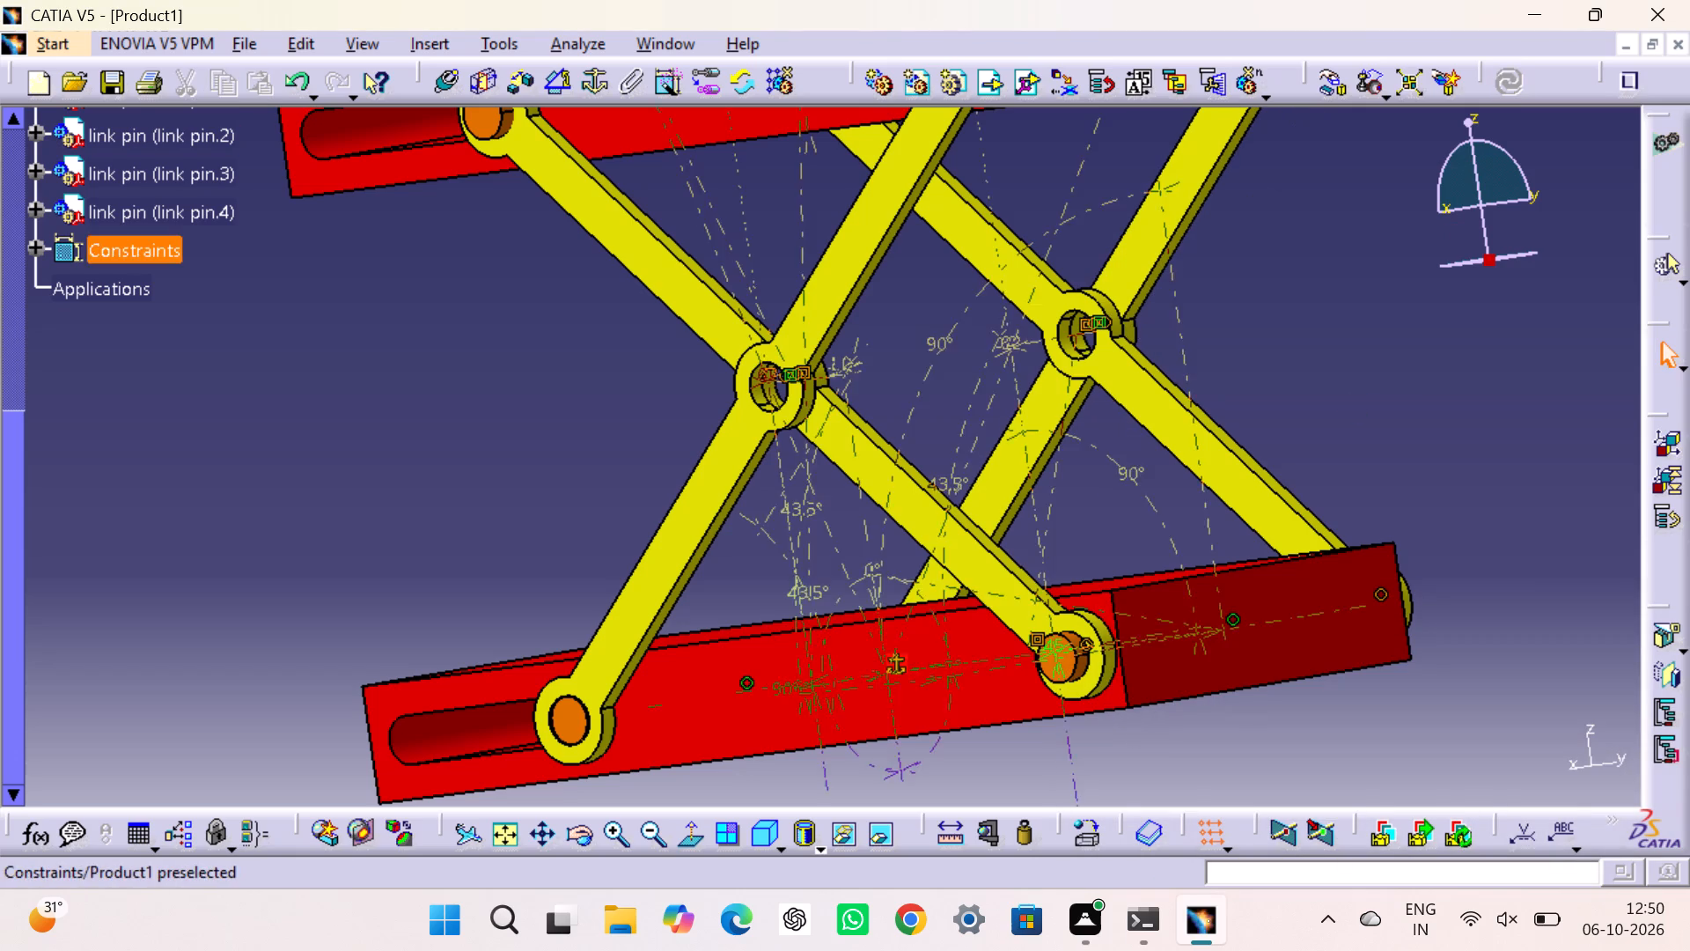
Add a 43.5° angle constraint between the xy planes of base.1 and link pin.4.
{"action": "left_click", "coordinate": [33, 209]}
{"action": "left_click", "coordinate": [63, 247]}
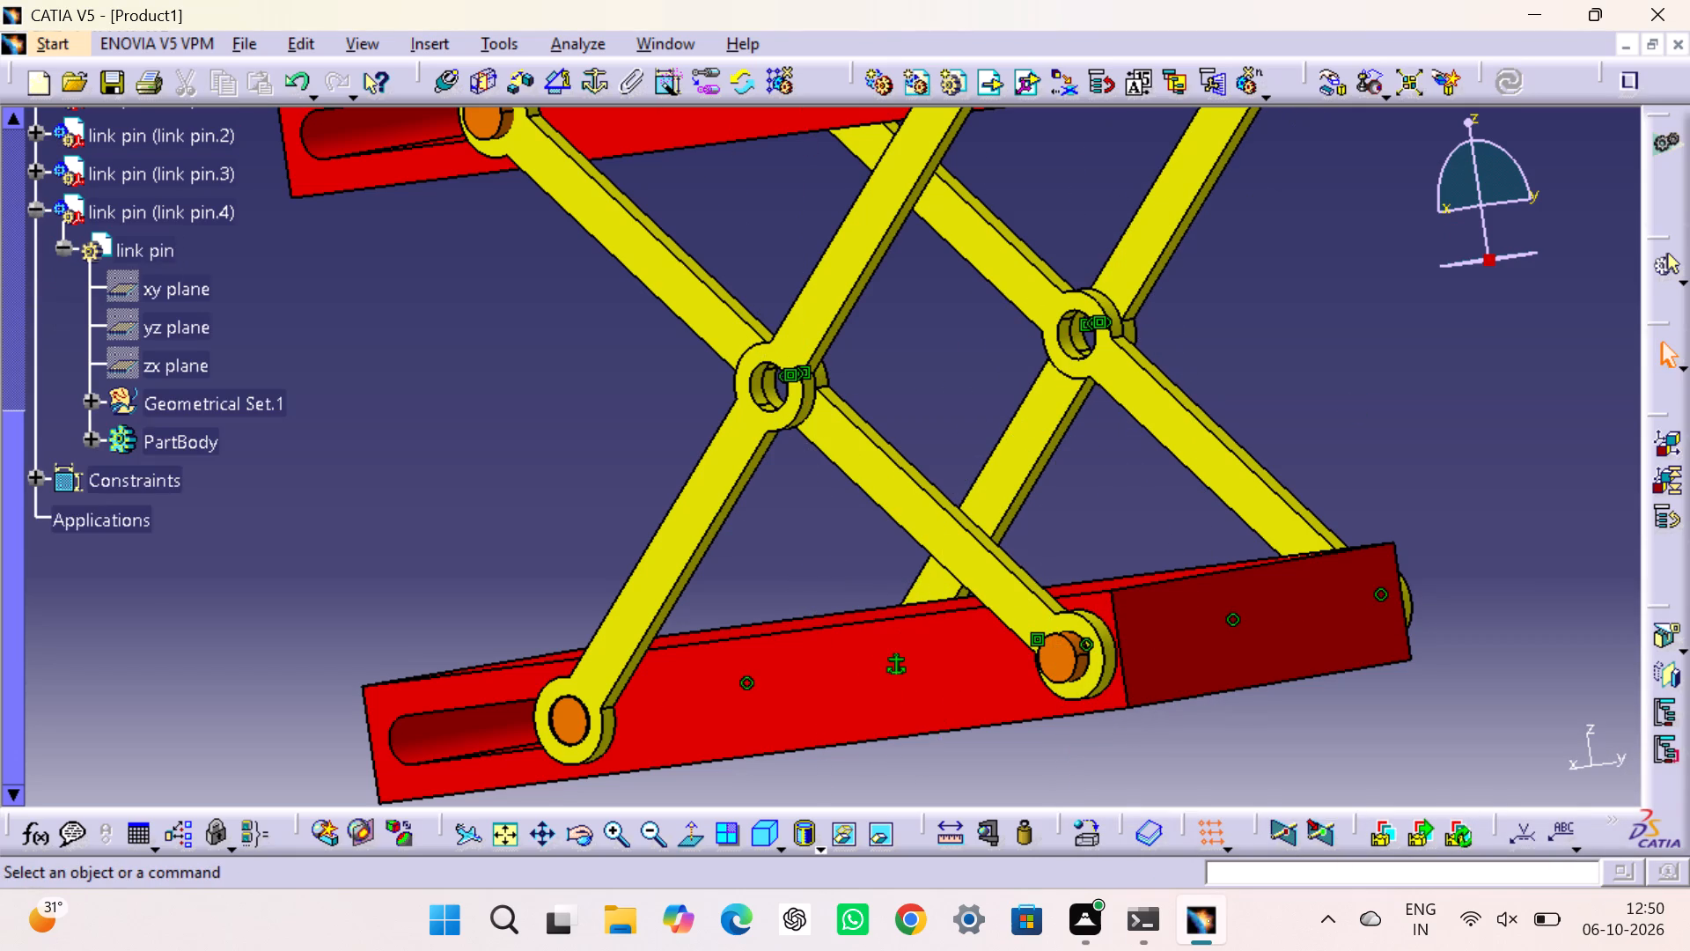
{"action": "left_click", "coordinate": [562, 83]}
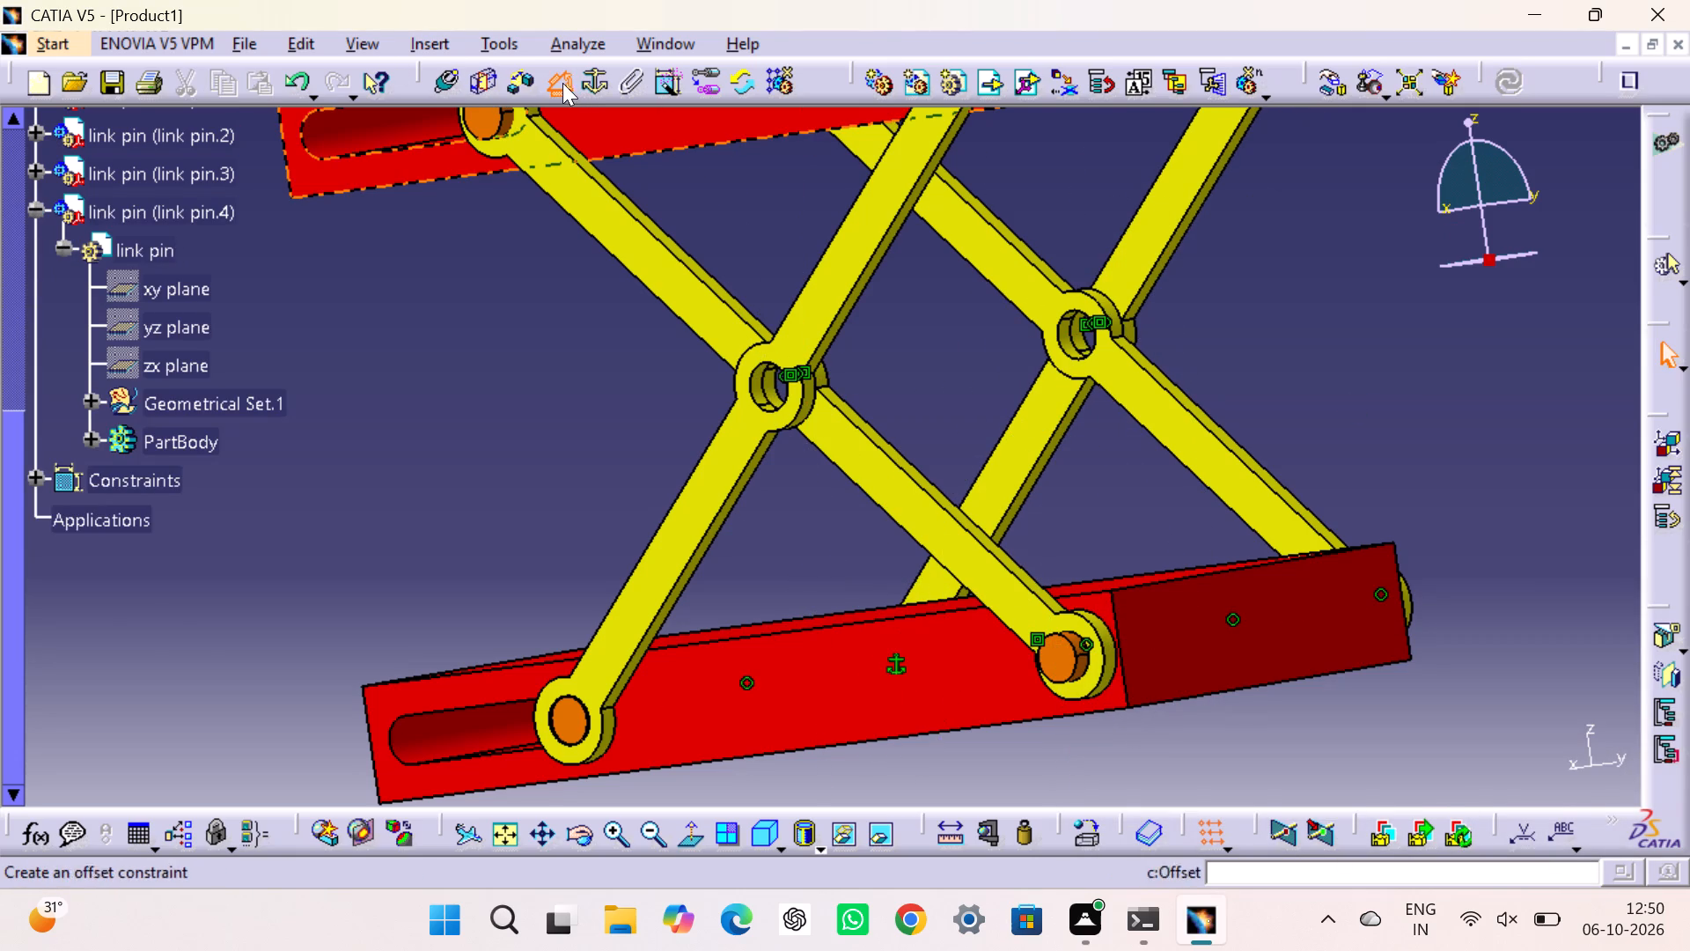
{"action": "scroll", "coordinate": [200, 358], "scroll_direction": "up", "scroll_amount": 5}
{"action": "scroll", "coordinate": [160, 195], "scroll_direction": "up", "scroll_amount": 3}
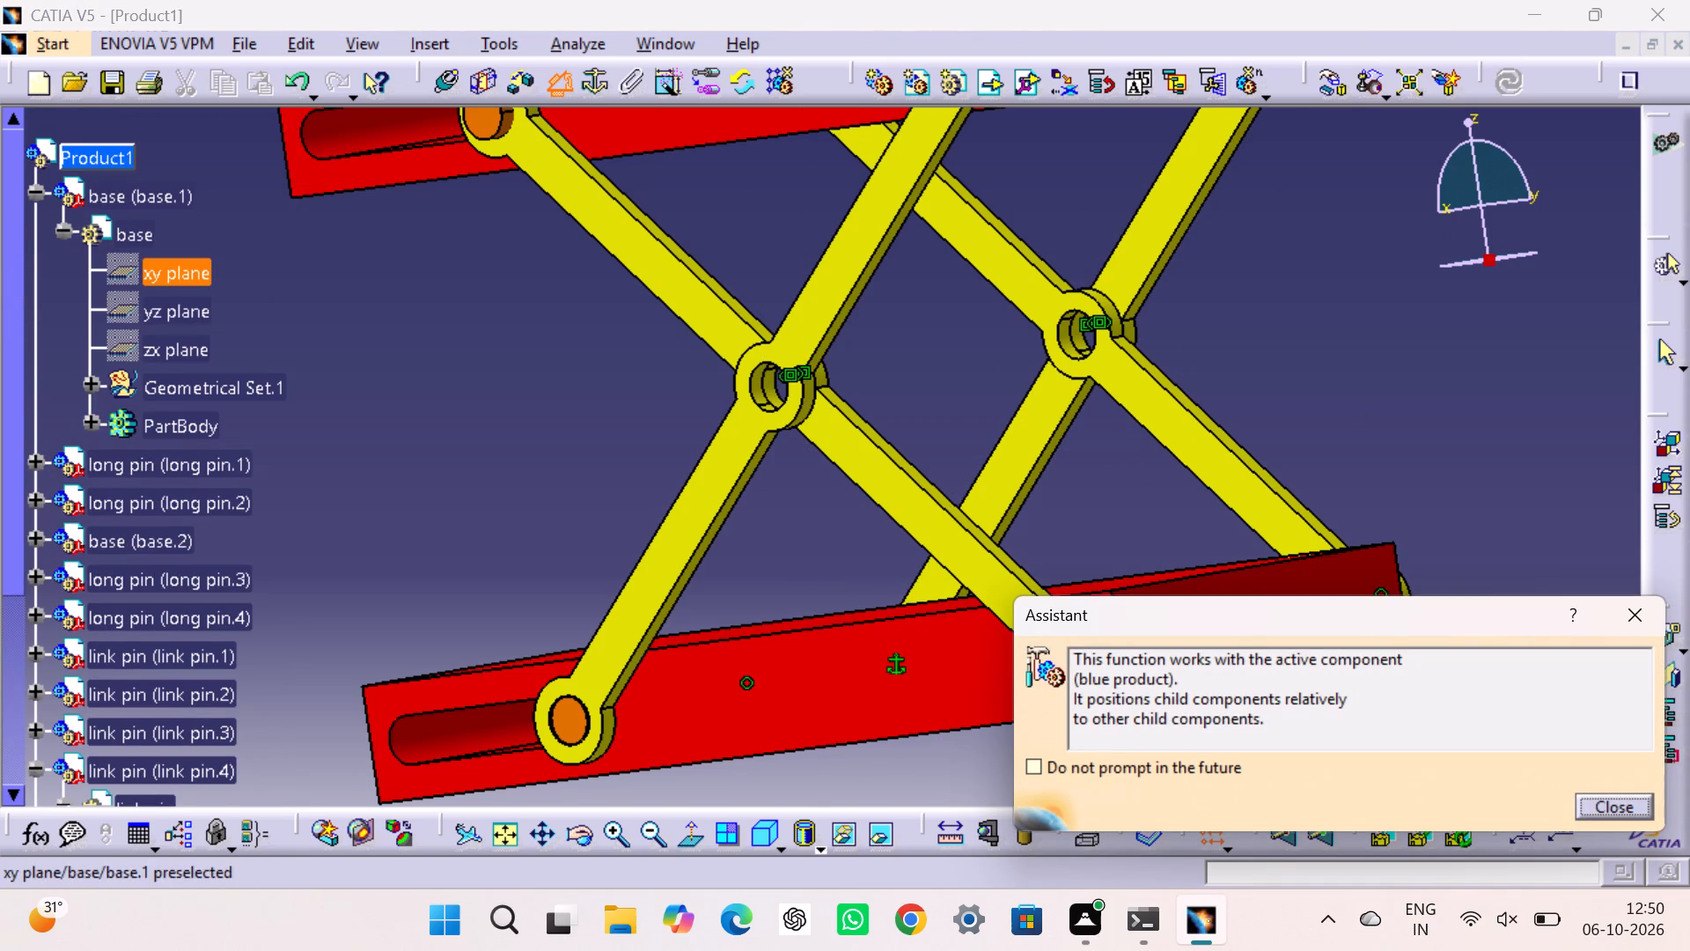
{"action": "left_click", "coordinate": [160, 273]}
{"action": "scroll", "coordinate": [160, 332], "scroll_direction": "down", "scroll_amount": 8}
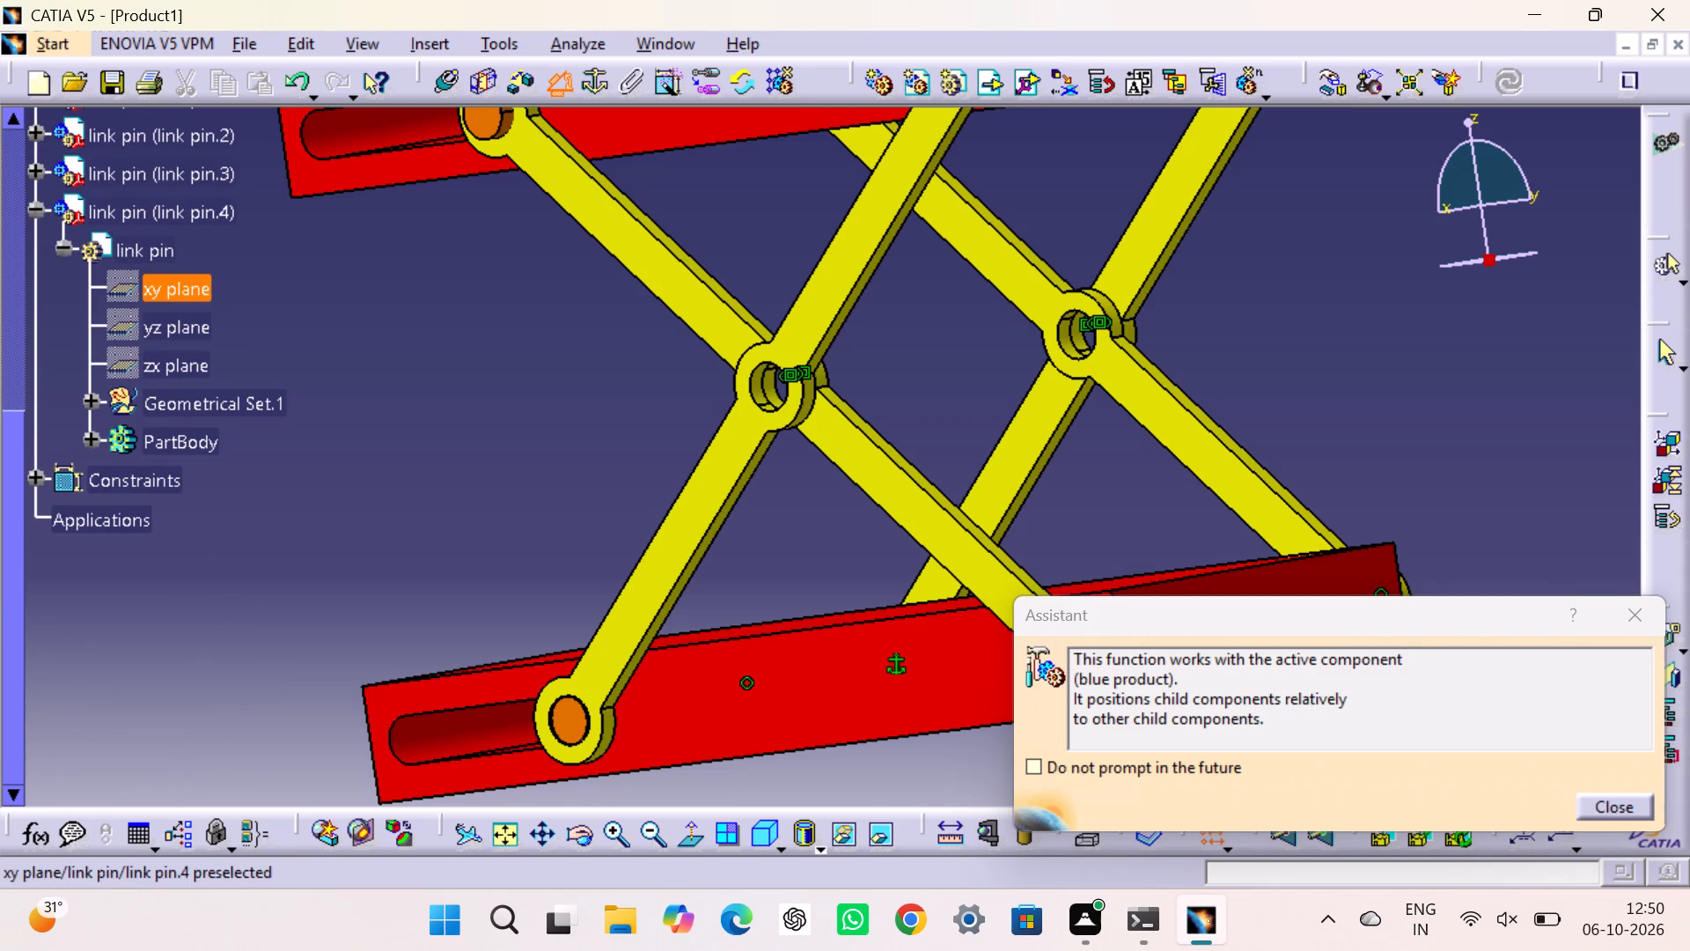
{"action": "left_click", "coordinate": [161, 299]}
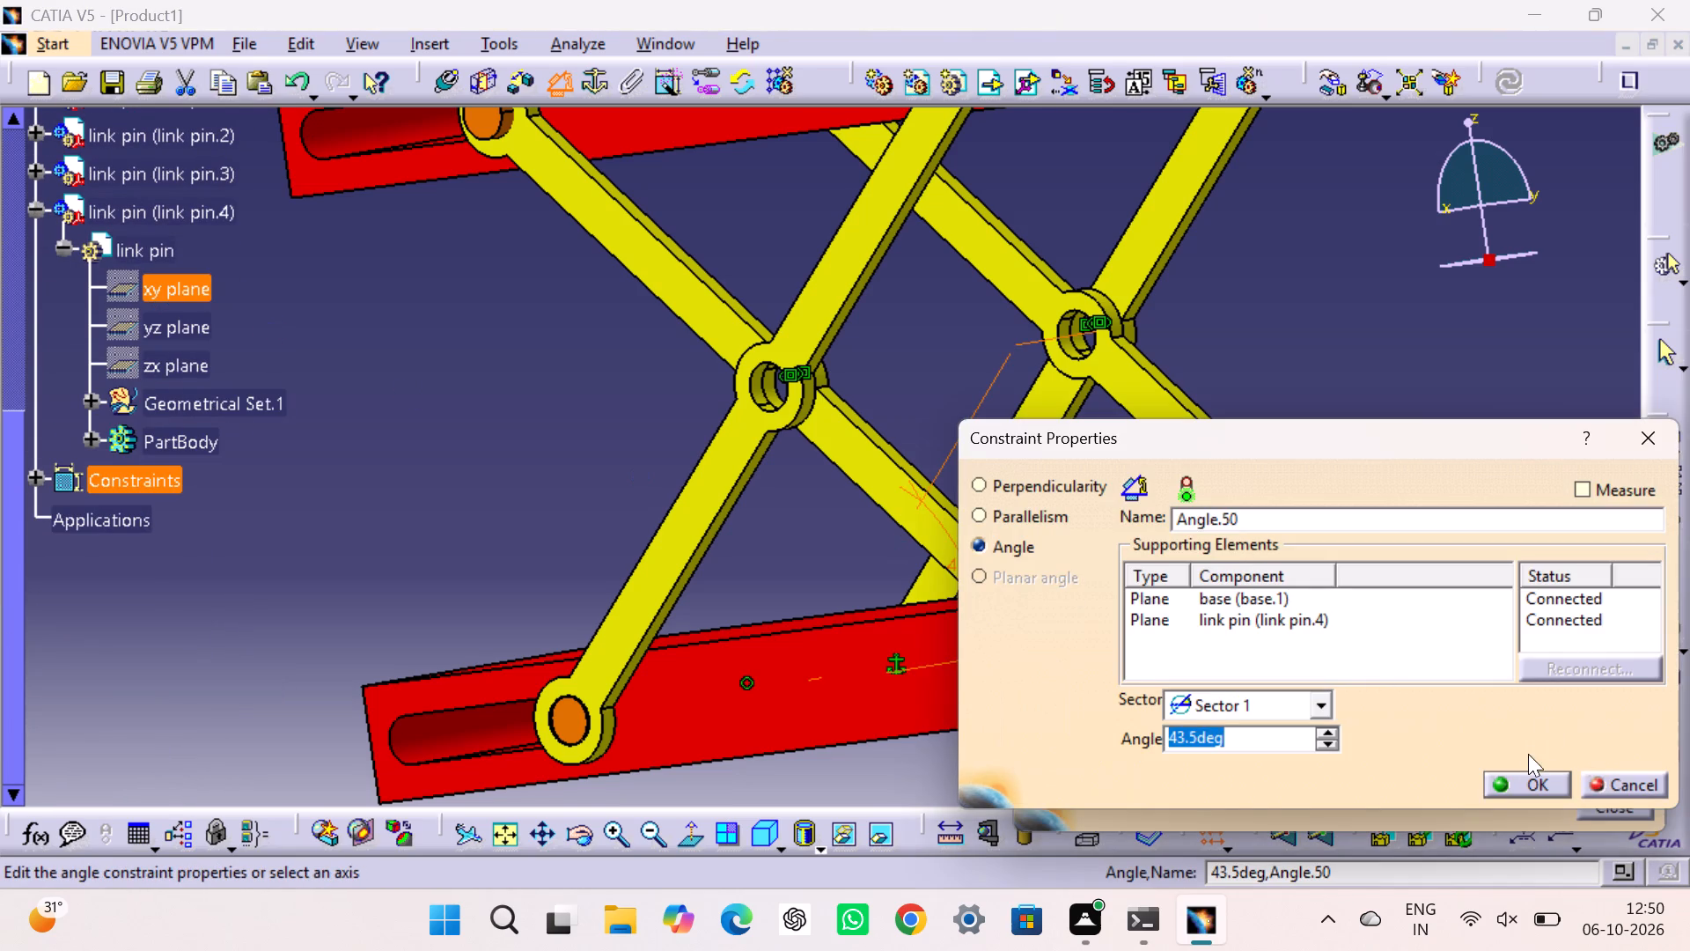
{"action": "left_click", "coordinate": [1520, 778]}
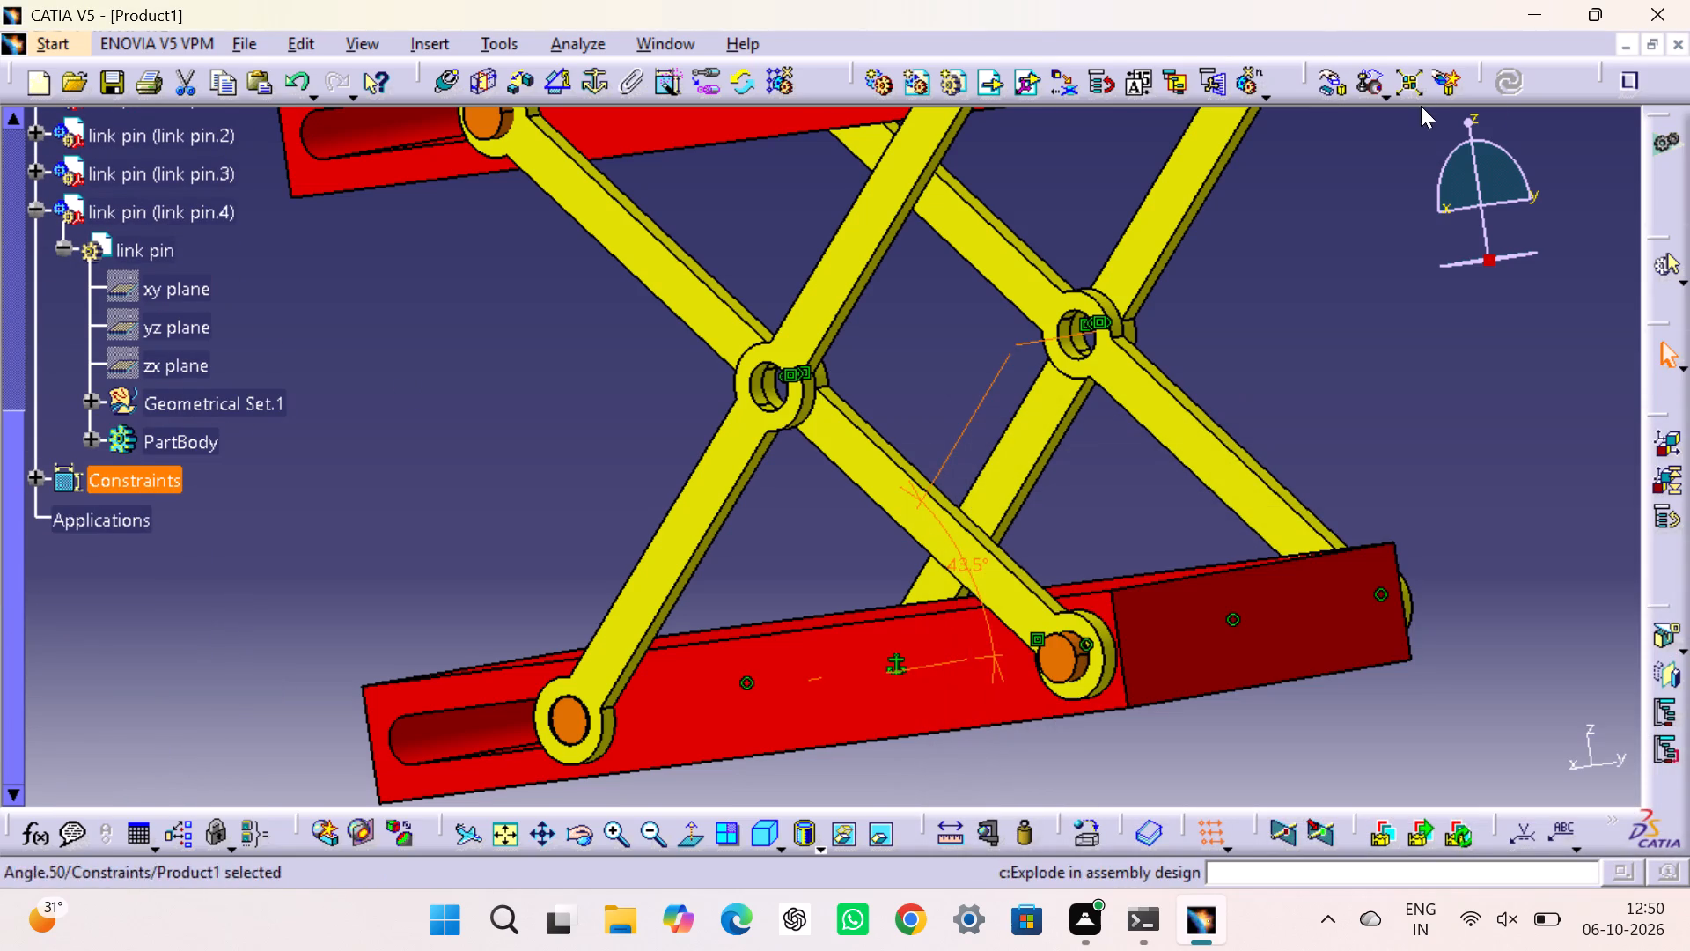
{"action": "left_click", "coordinate": [1390, 277]}
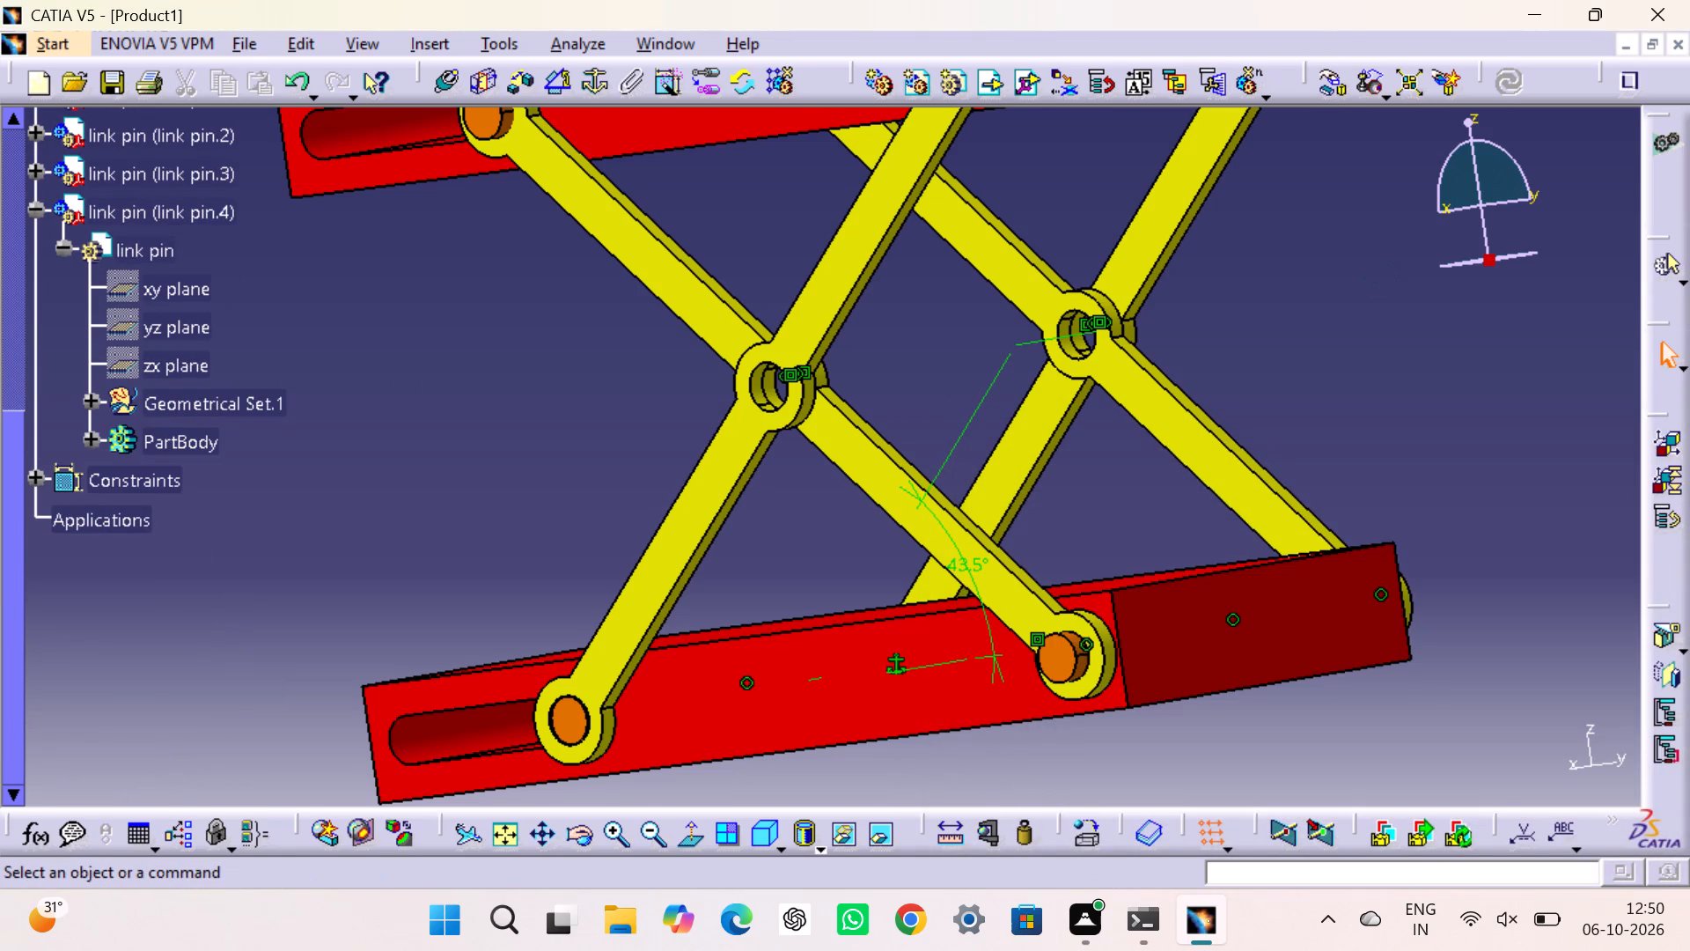
Hide the 43.5° angle constraint of link pin.4.
{"action": "right_click", "coordinate": [987, 405]}
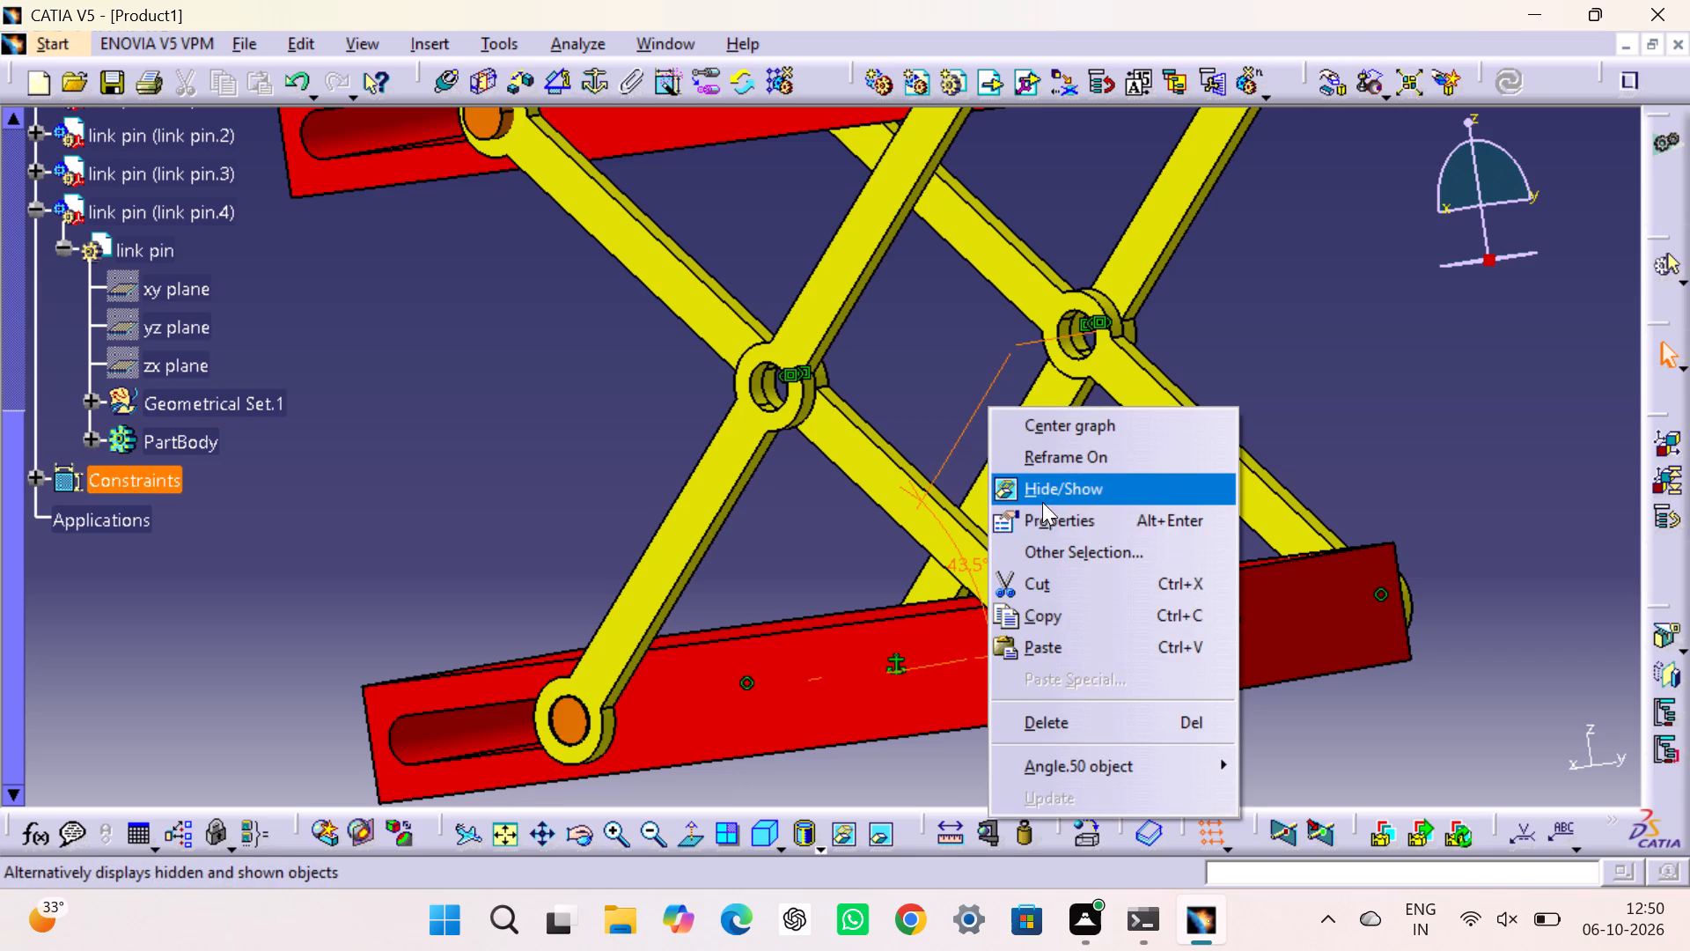
{"action": "left_click", "coordinate": [1045, 485]}
{"action": "left_click", "coordinate": [356, 404]}
Check the component degrees of freedom of link pin.4.
{"action": "right_click", "coordinate": [208, 208]}
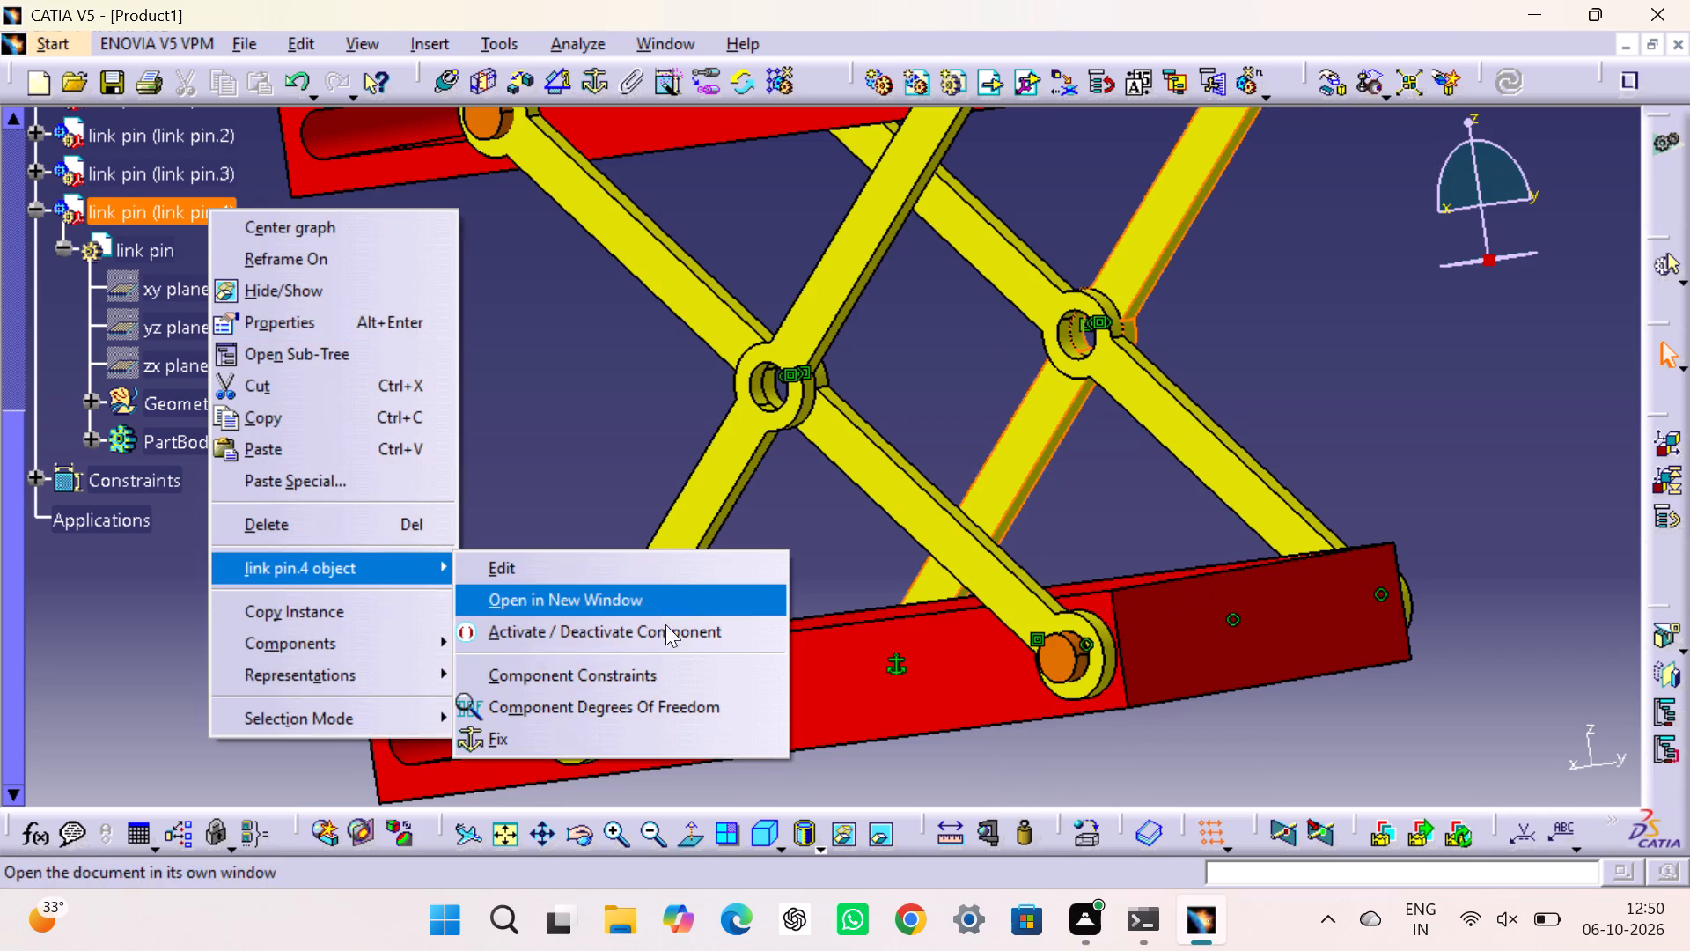
{"action": "left_click", "coordinate": [661, 700]}
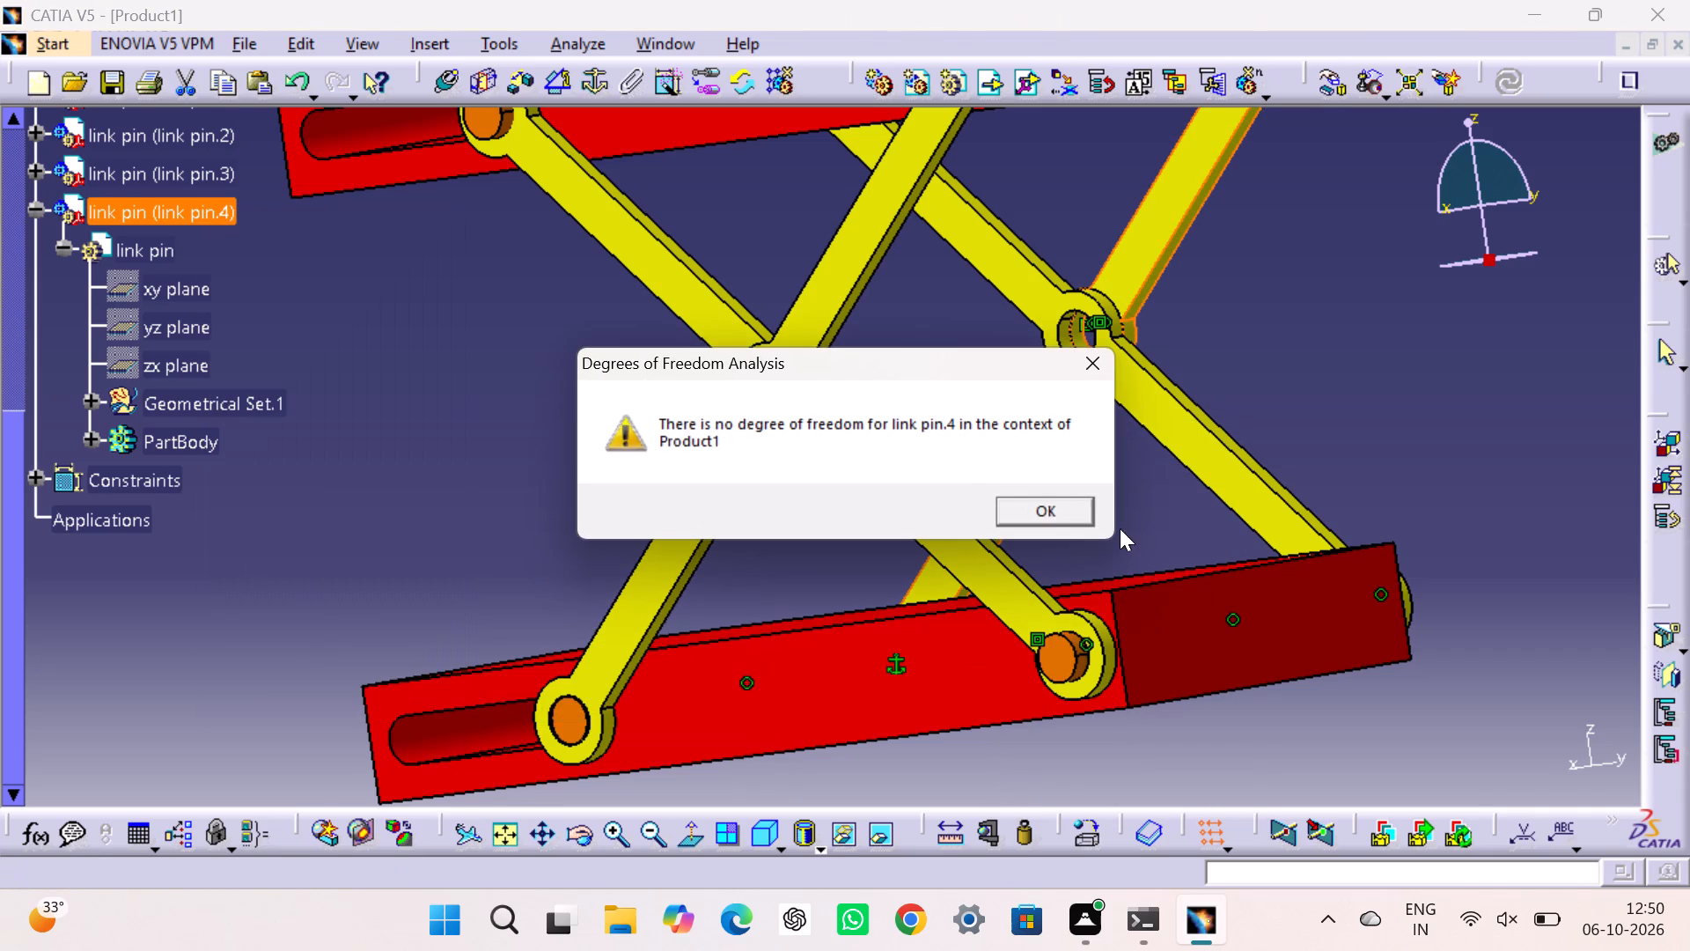
{"action": "left_click", "coordinate": [1043, 512]}
{"action": "left_click", "coordinate": [1322, 405]}
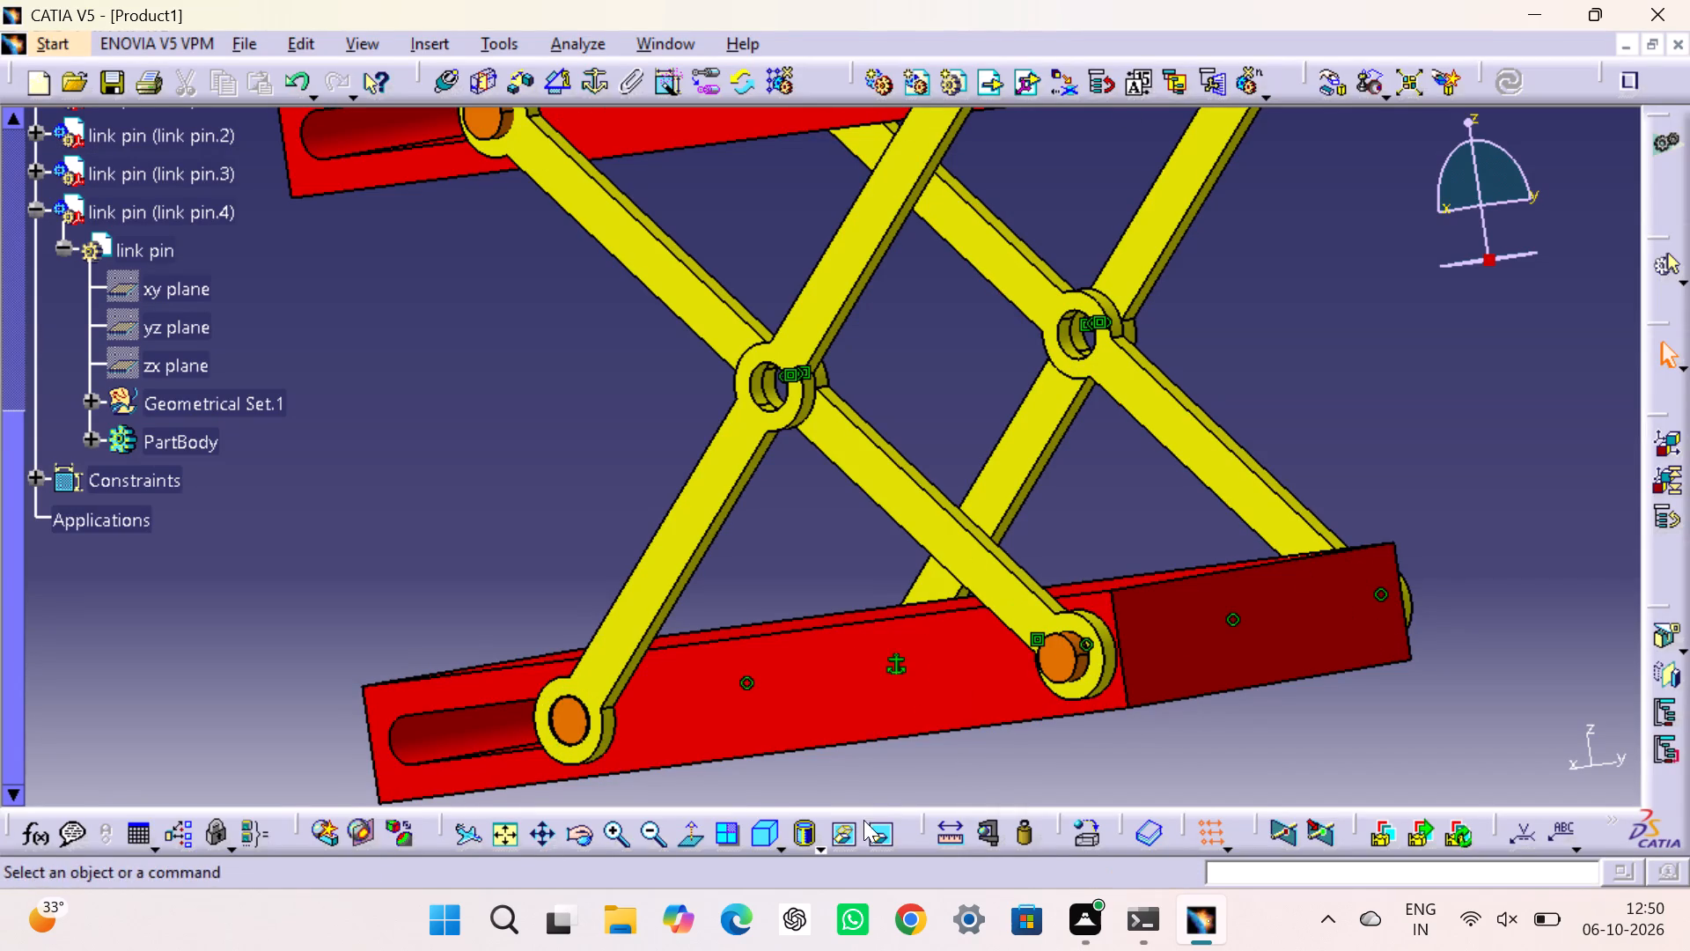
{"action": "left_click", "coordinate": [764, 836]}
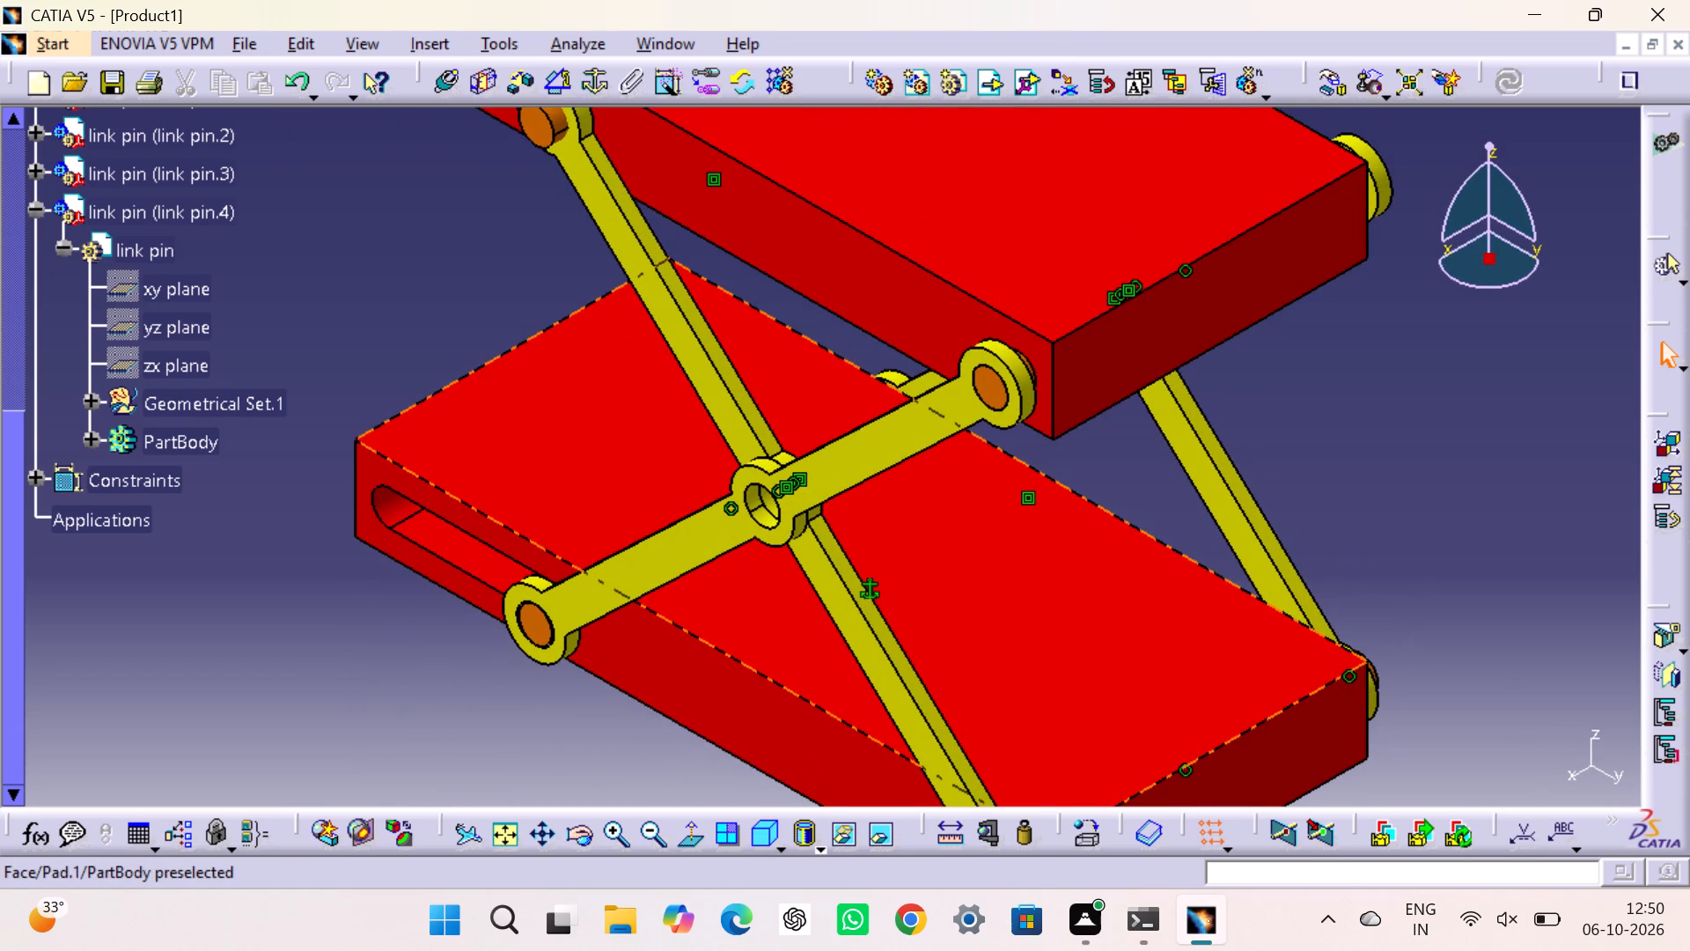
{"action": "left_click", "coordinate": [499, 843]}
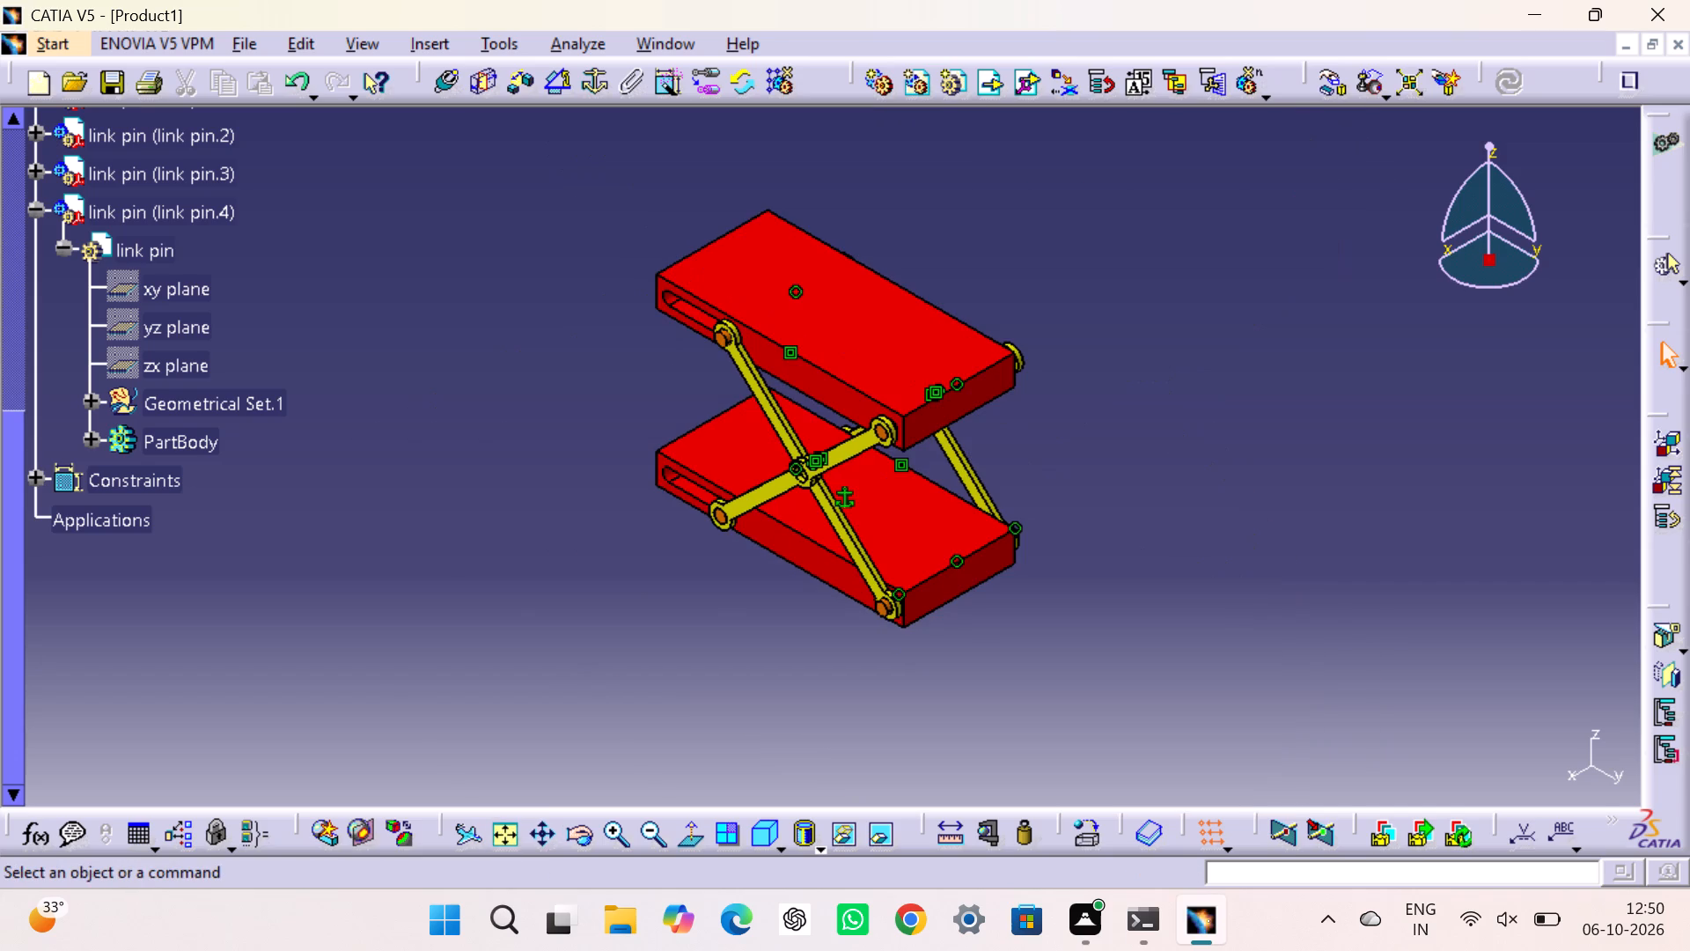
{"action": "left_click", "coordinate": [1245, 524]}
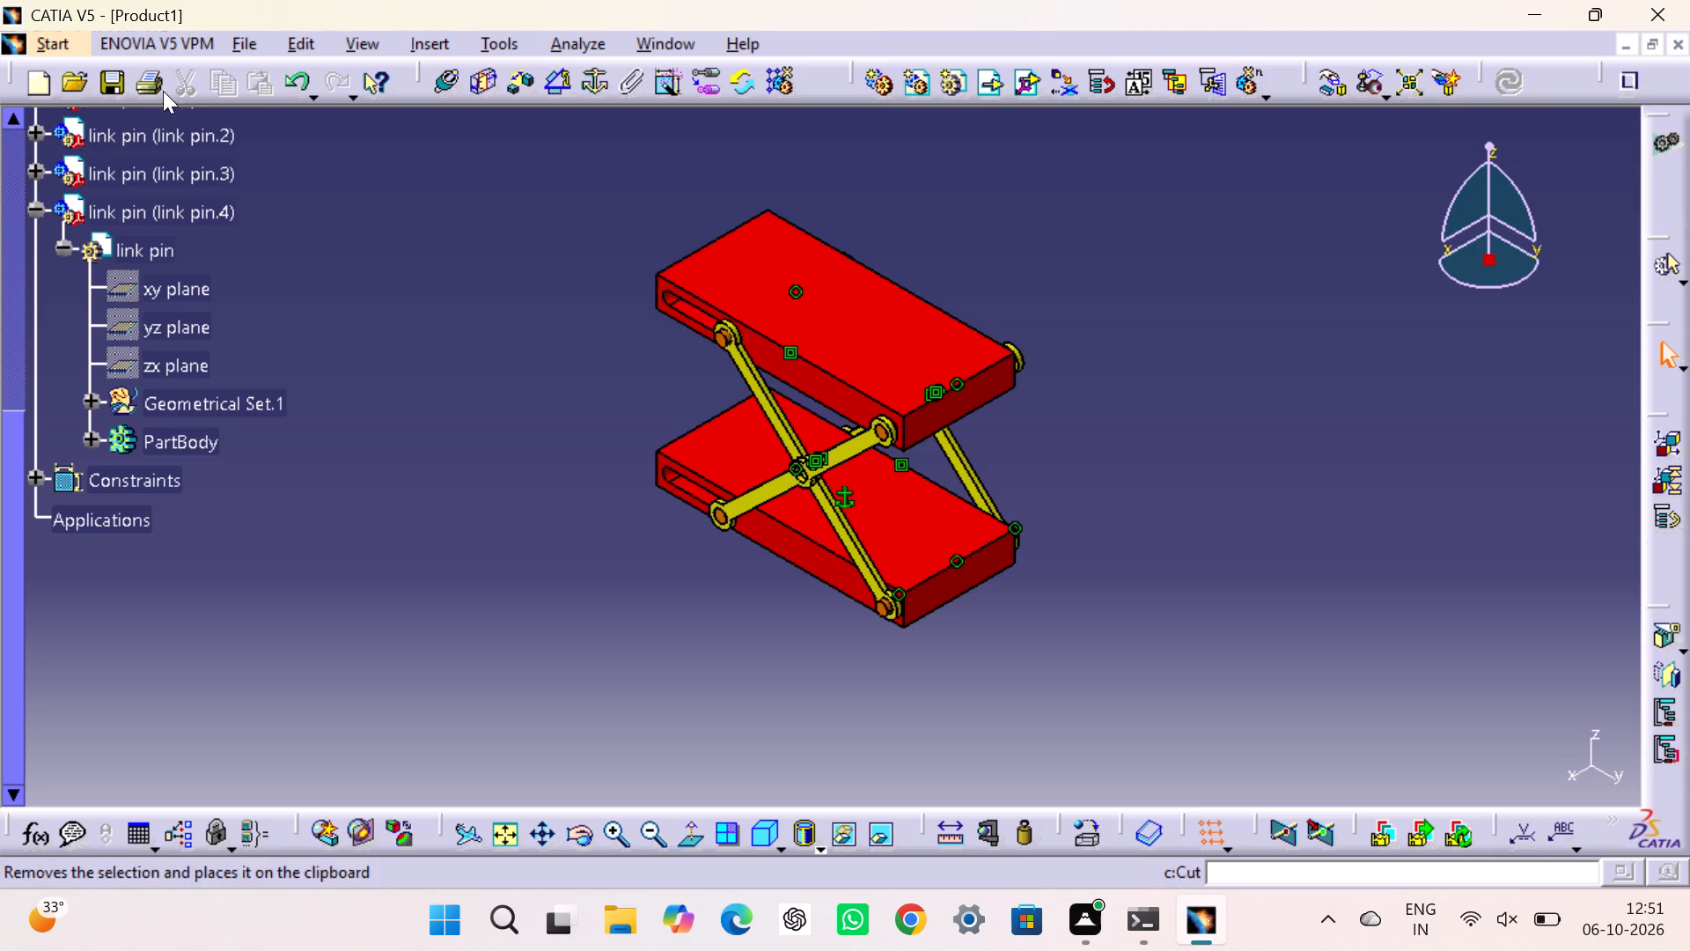
Insert the existing component pin from the Catia projects folder into Product1.
{"action": "scroll", "coordinate": [187, 177], "scroll_direction": "up", "scroll_amount": 9}
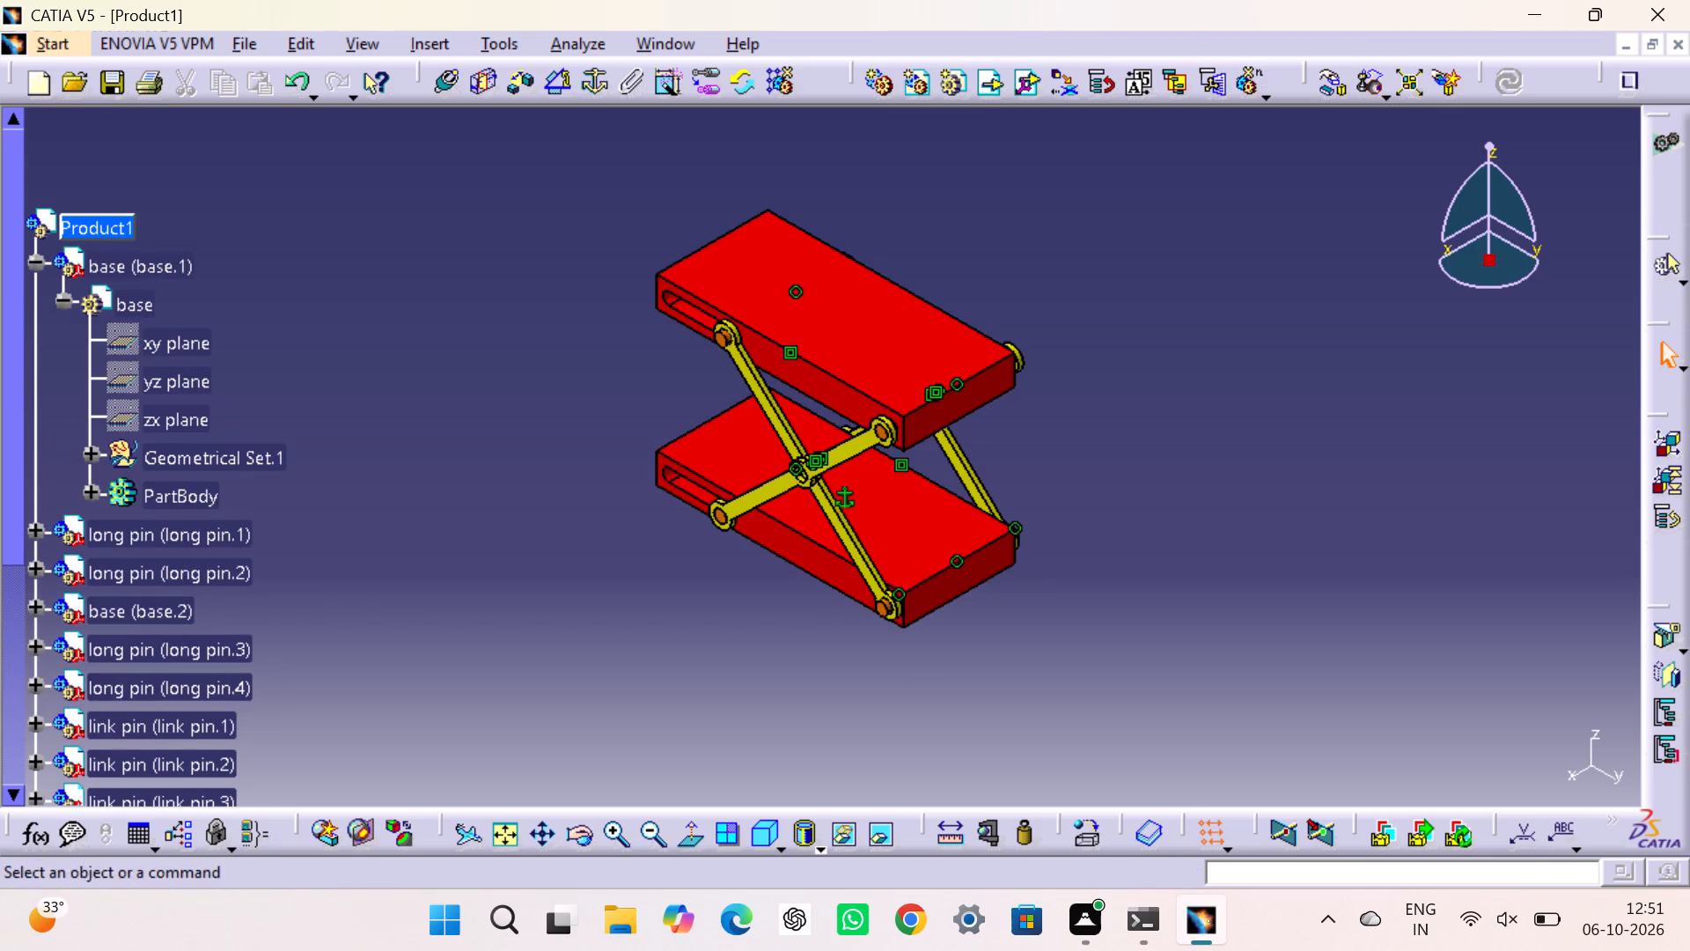
{"action": "right_click", "coordinate": [92, 226]}
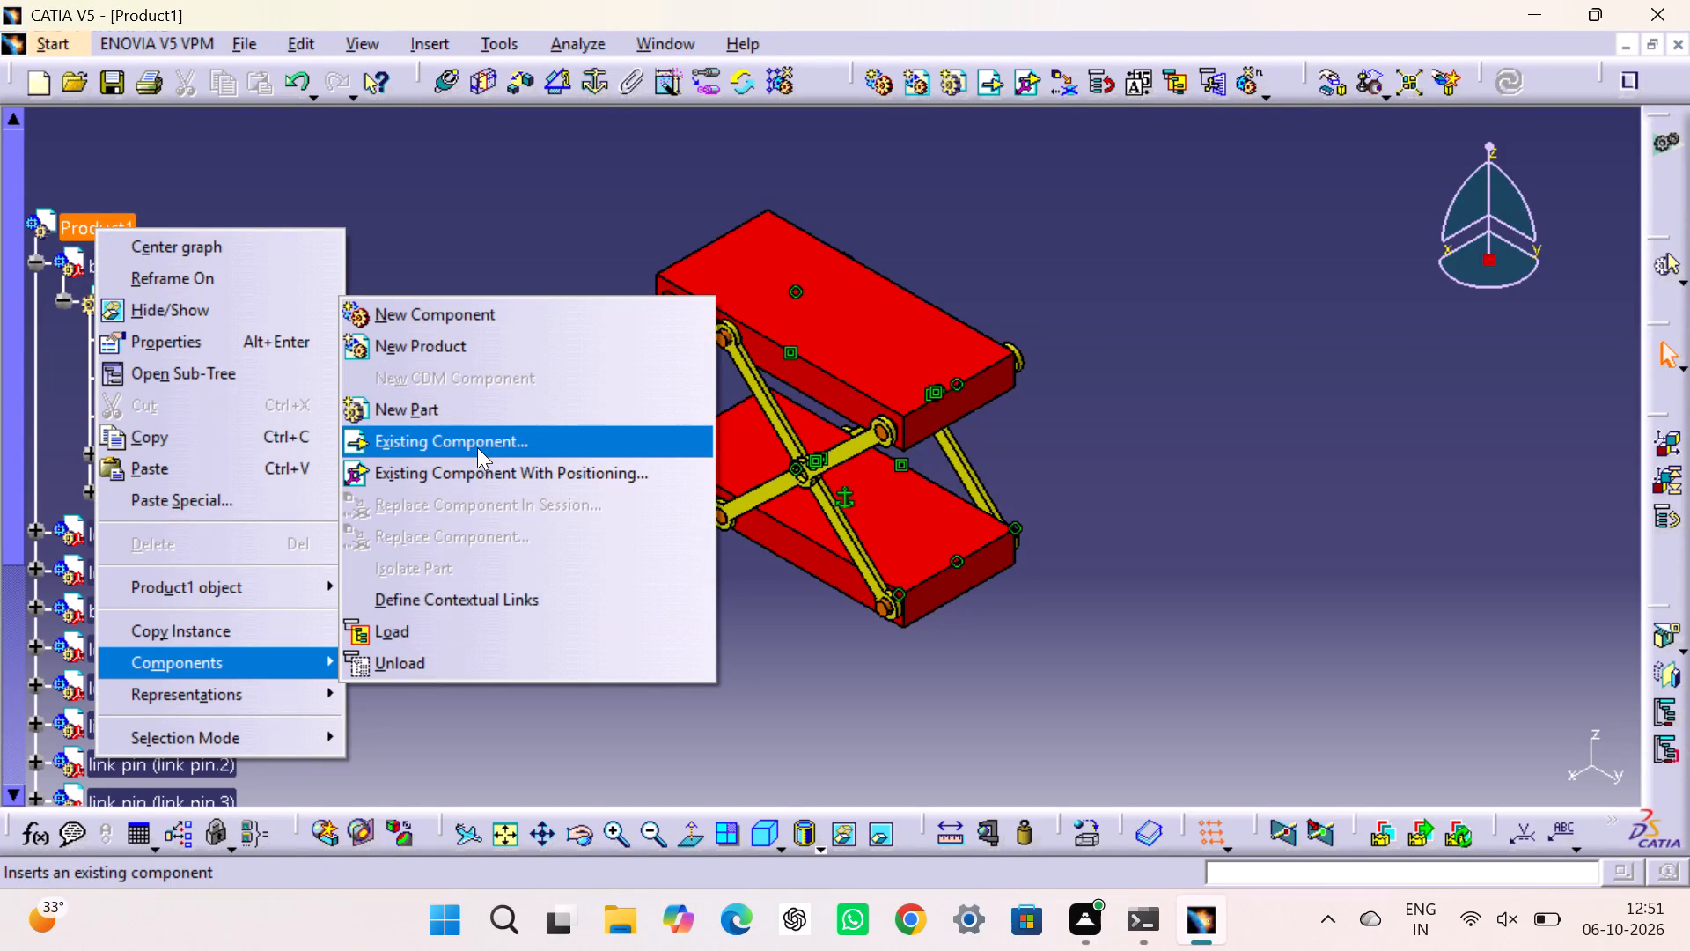
{"action": "left_click", "coordinate": [477, 447]}
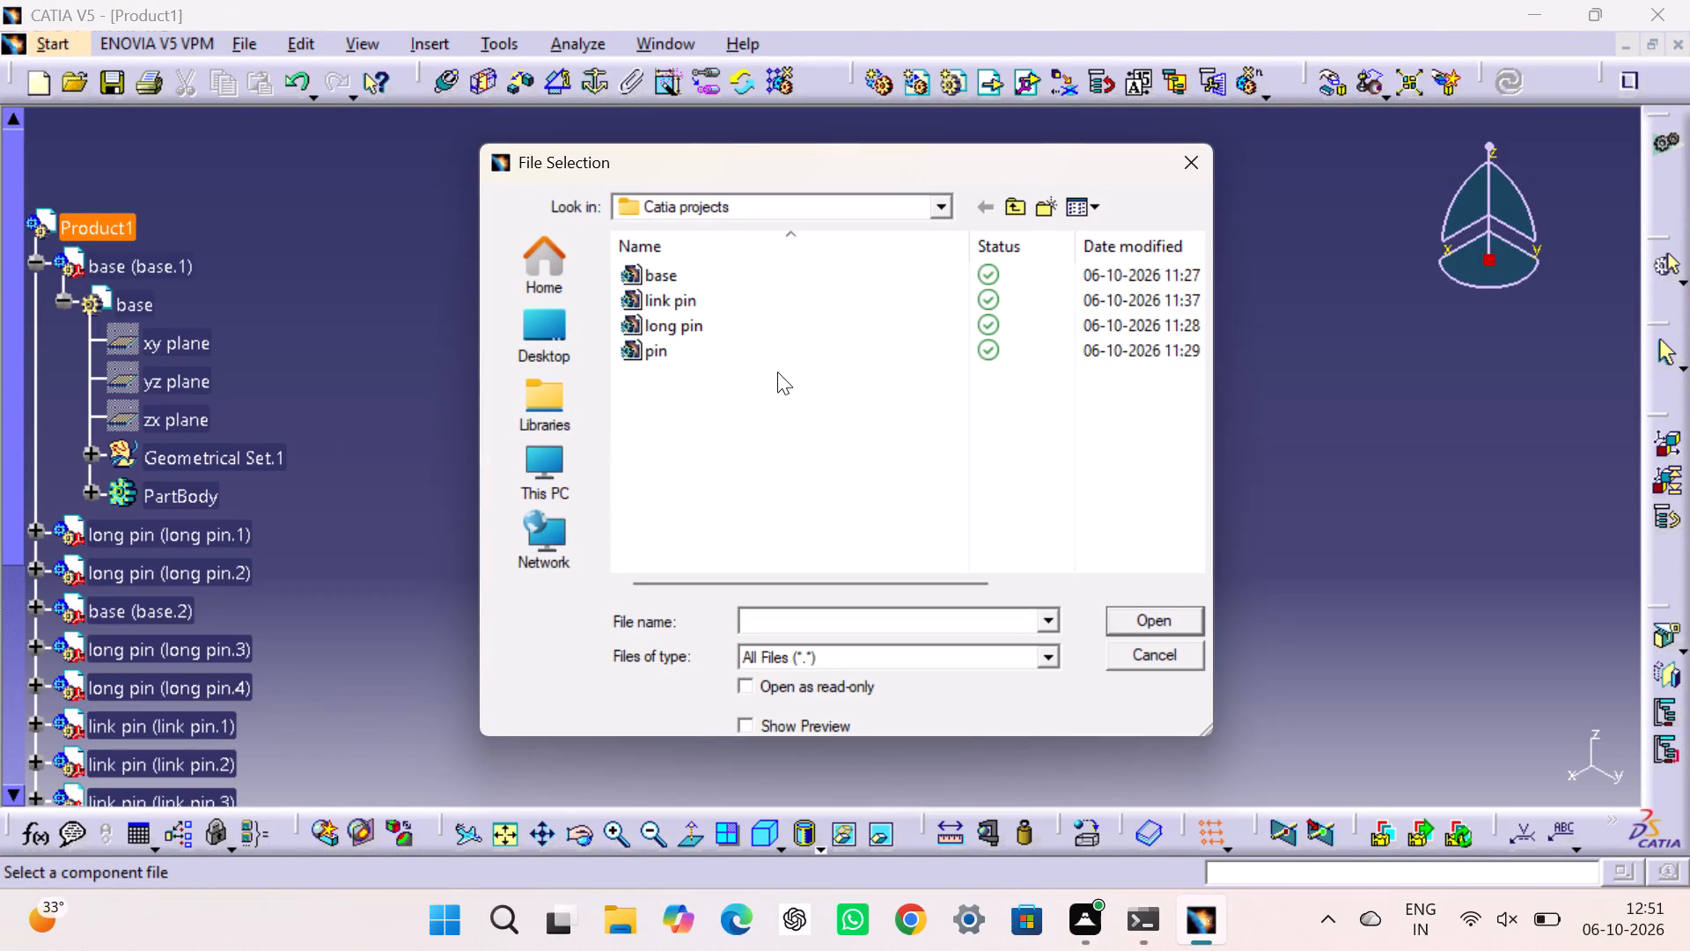
{"action": "left_click", "coordinate": [758, 358]}
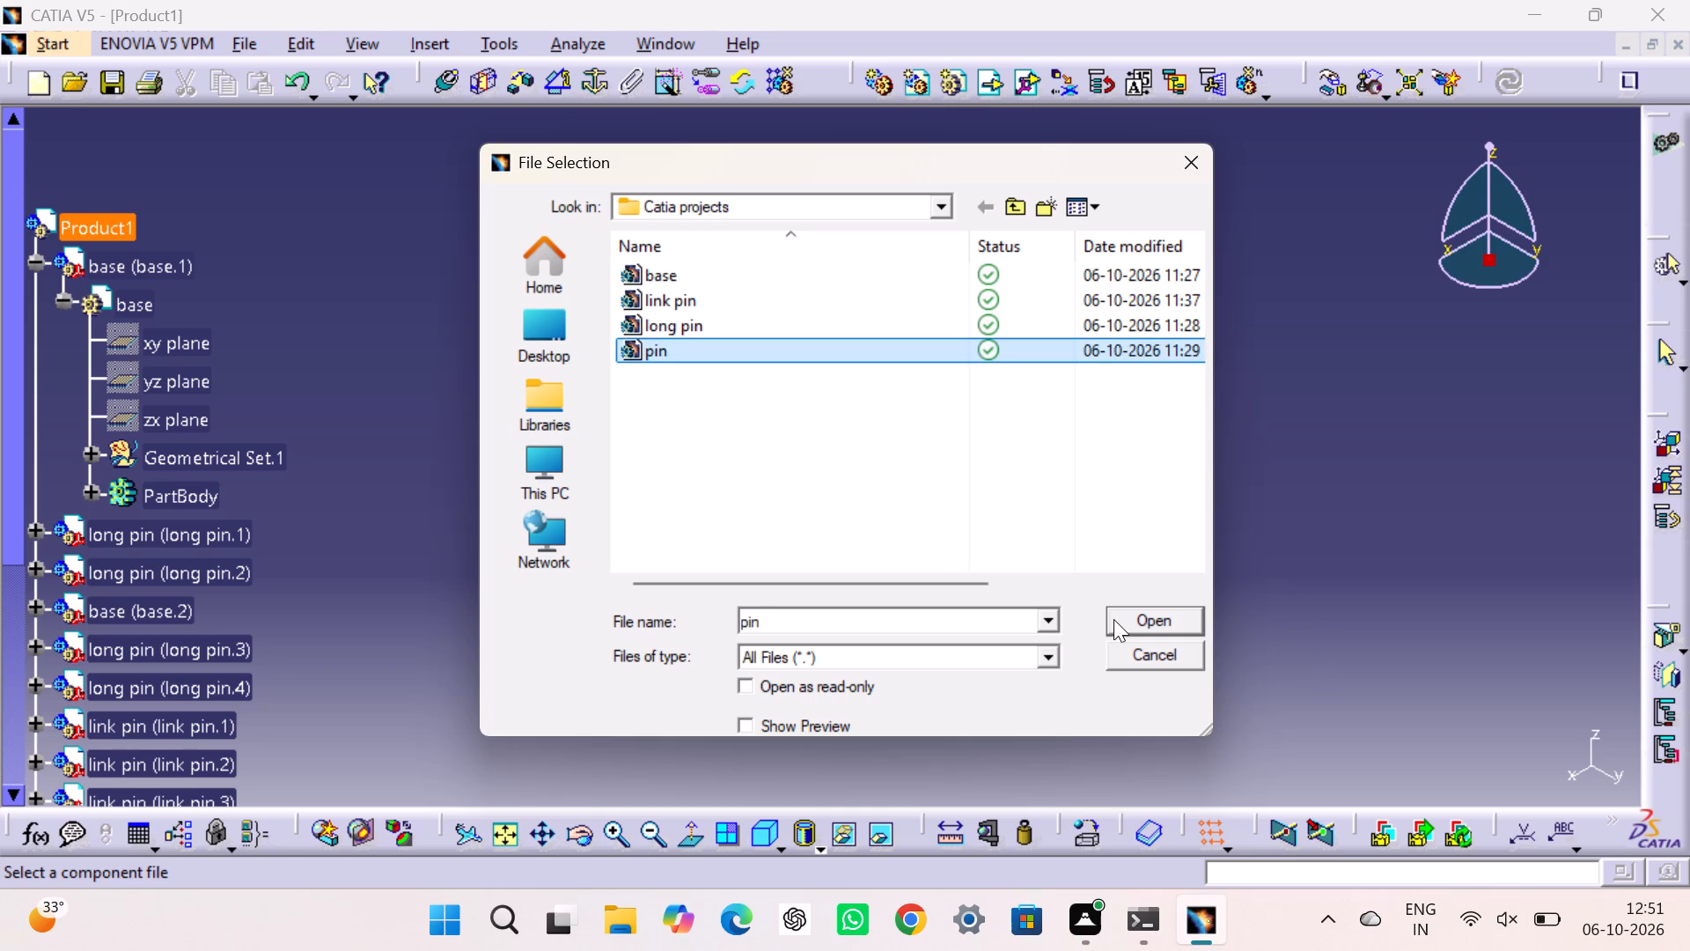
{"action": "left_click", "coordinate": [1131, 608]}
{"action": "left_click", "coordinate": [1182, 501]}
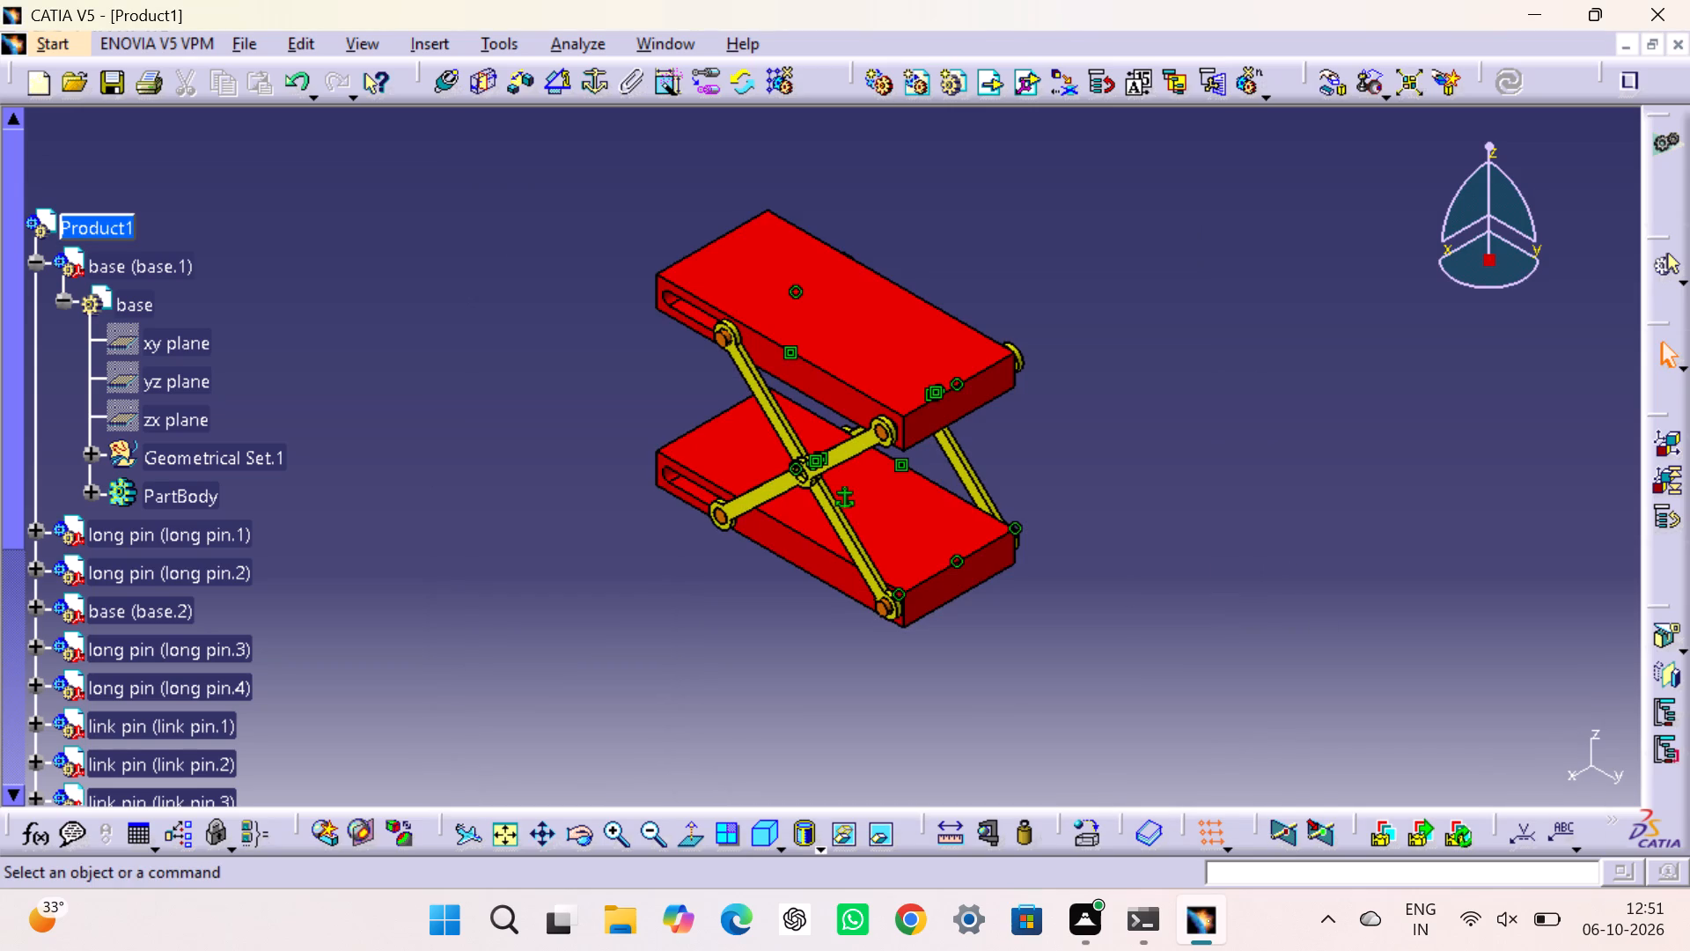
Move the inserted pin along the X axis until it is clear of the lift, and update the assembly.
{"action": "left_click", "coordinate": [1322, 82]}
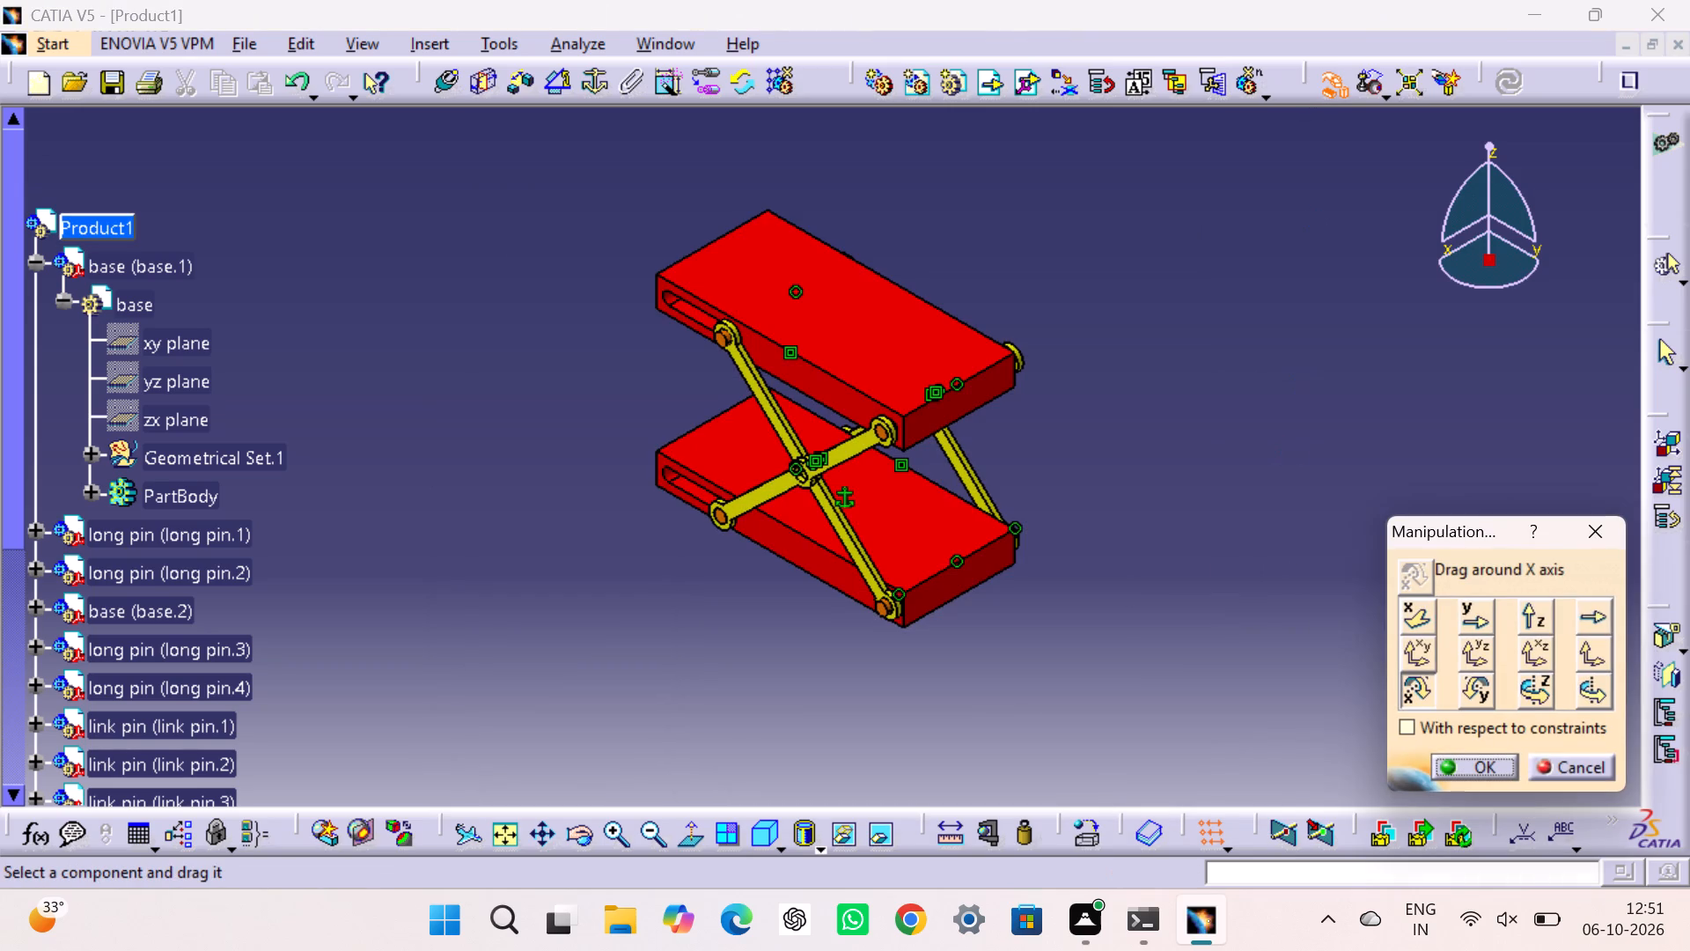
{"action": "left_click_drag", "start_coordinate": [1532, 618], "coordinate": [1525, 614]}
{"action": "left_click_drag", "start_coordinate": [944, 574], "coordinate": [959, 608]}
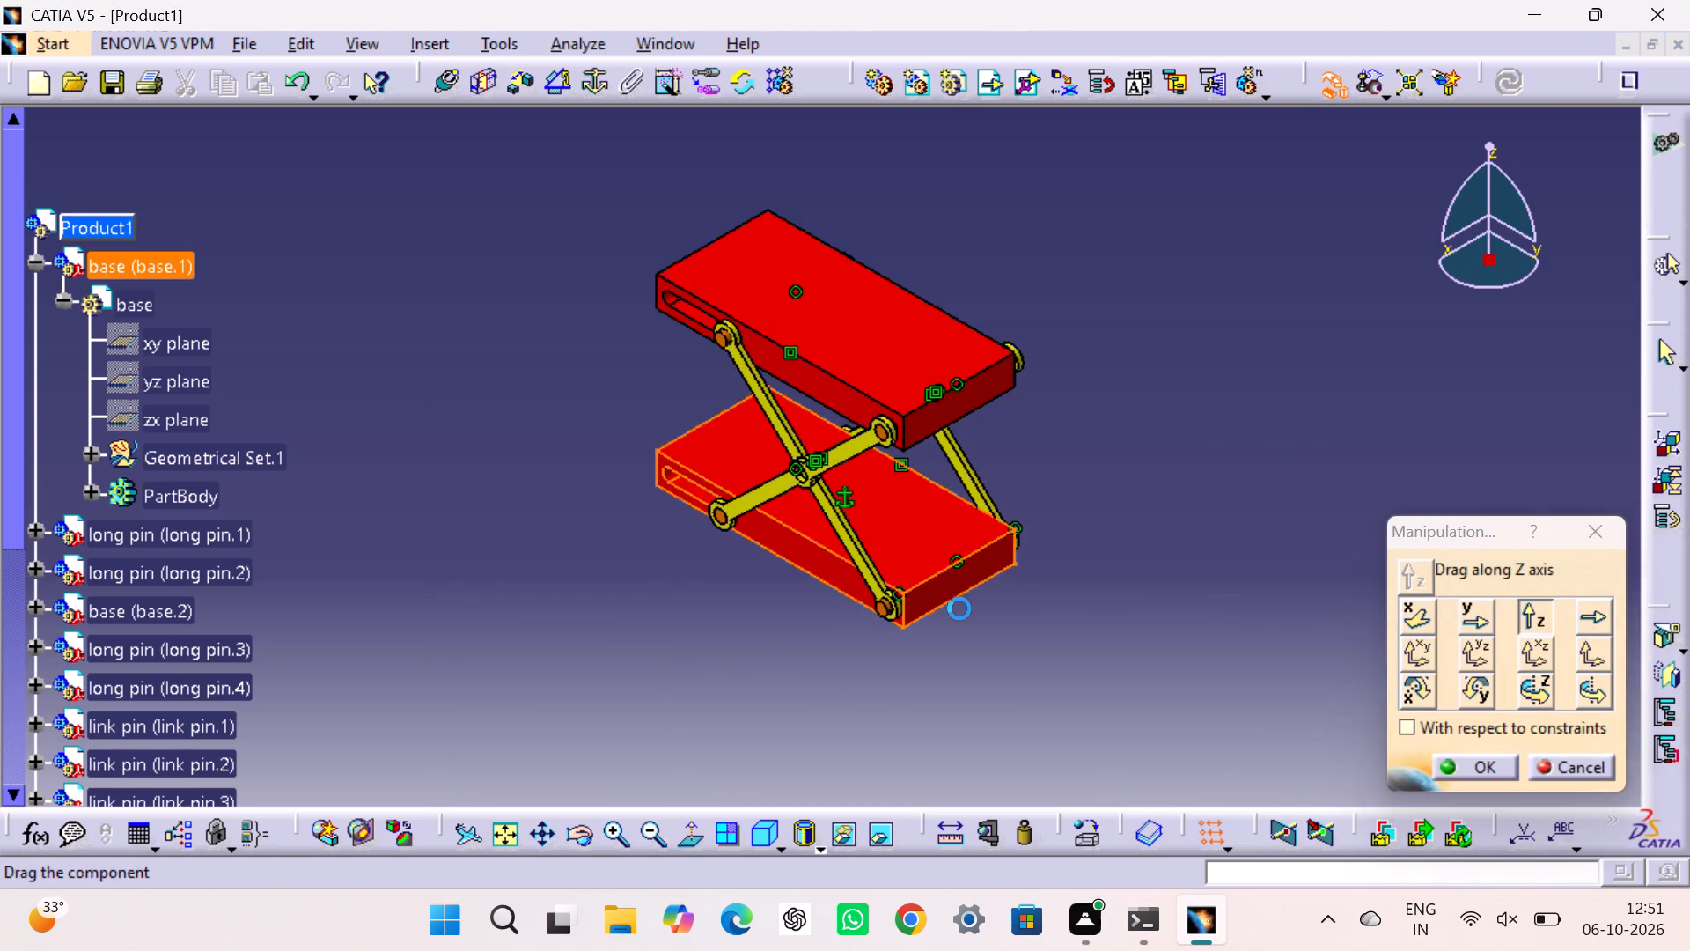
{"action": "left_click_drag", "start_coordinate": [959, 608], "coordinate": [985, 725]}
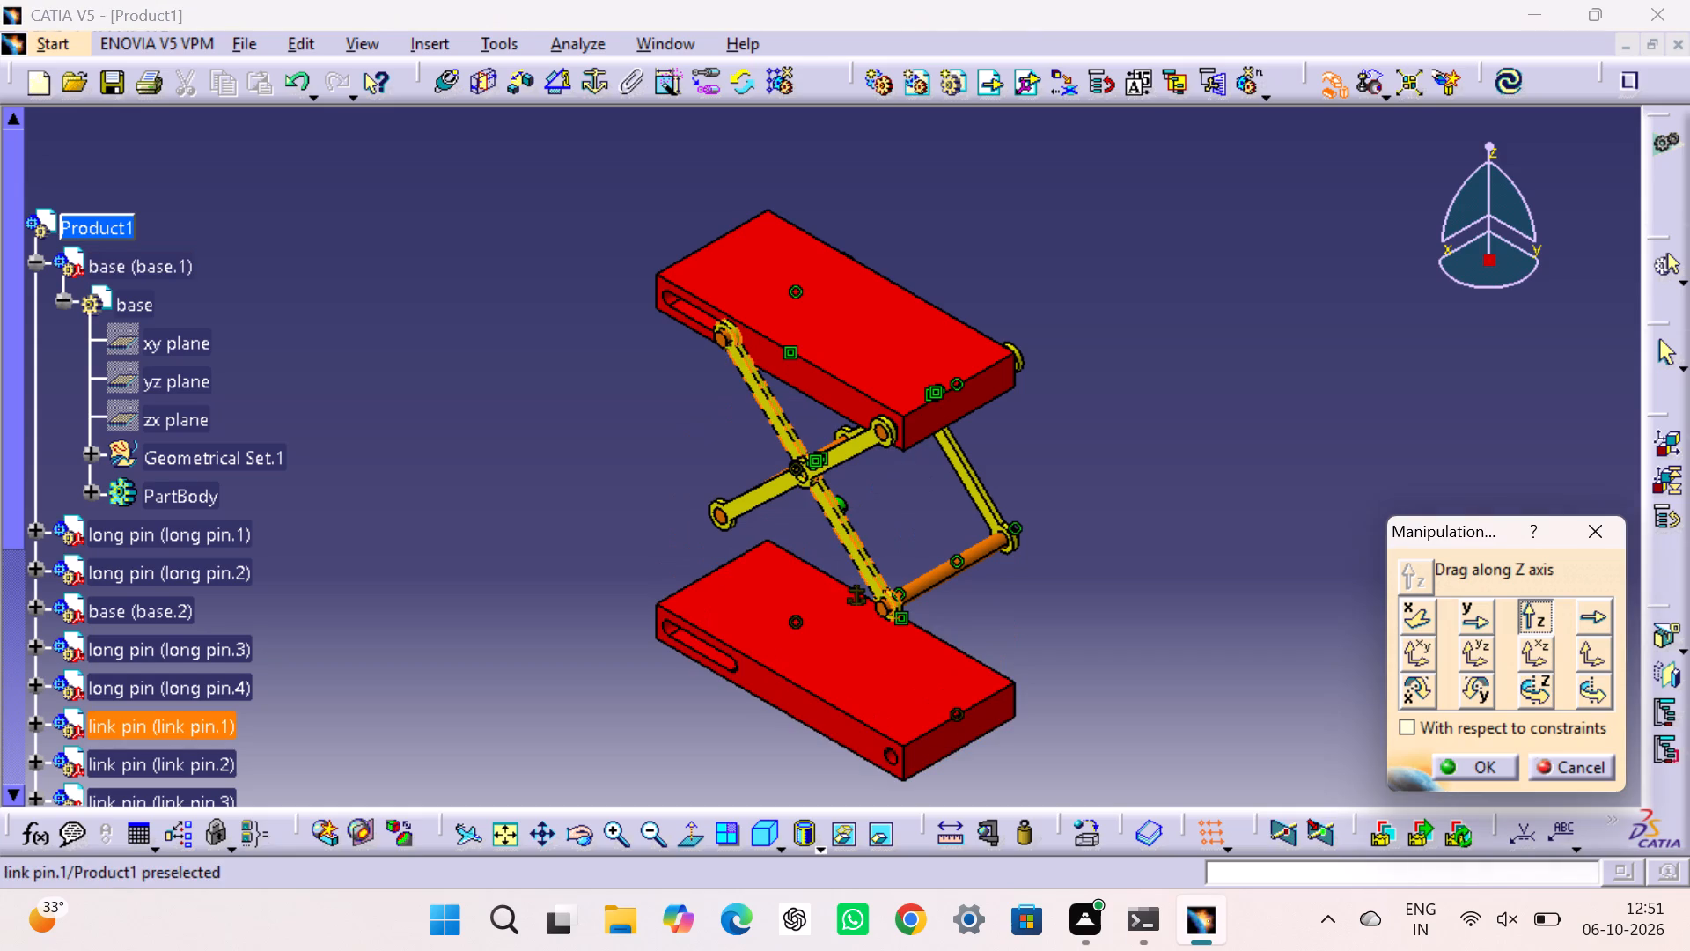
{"action": "left_click", "coordinate": [1477, 616]}
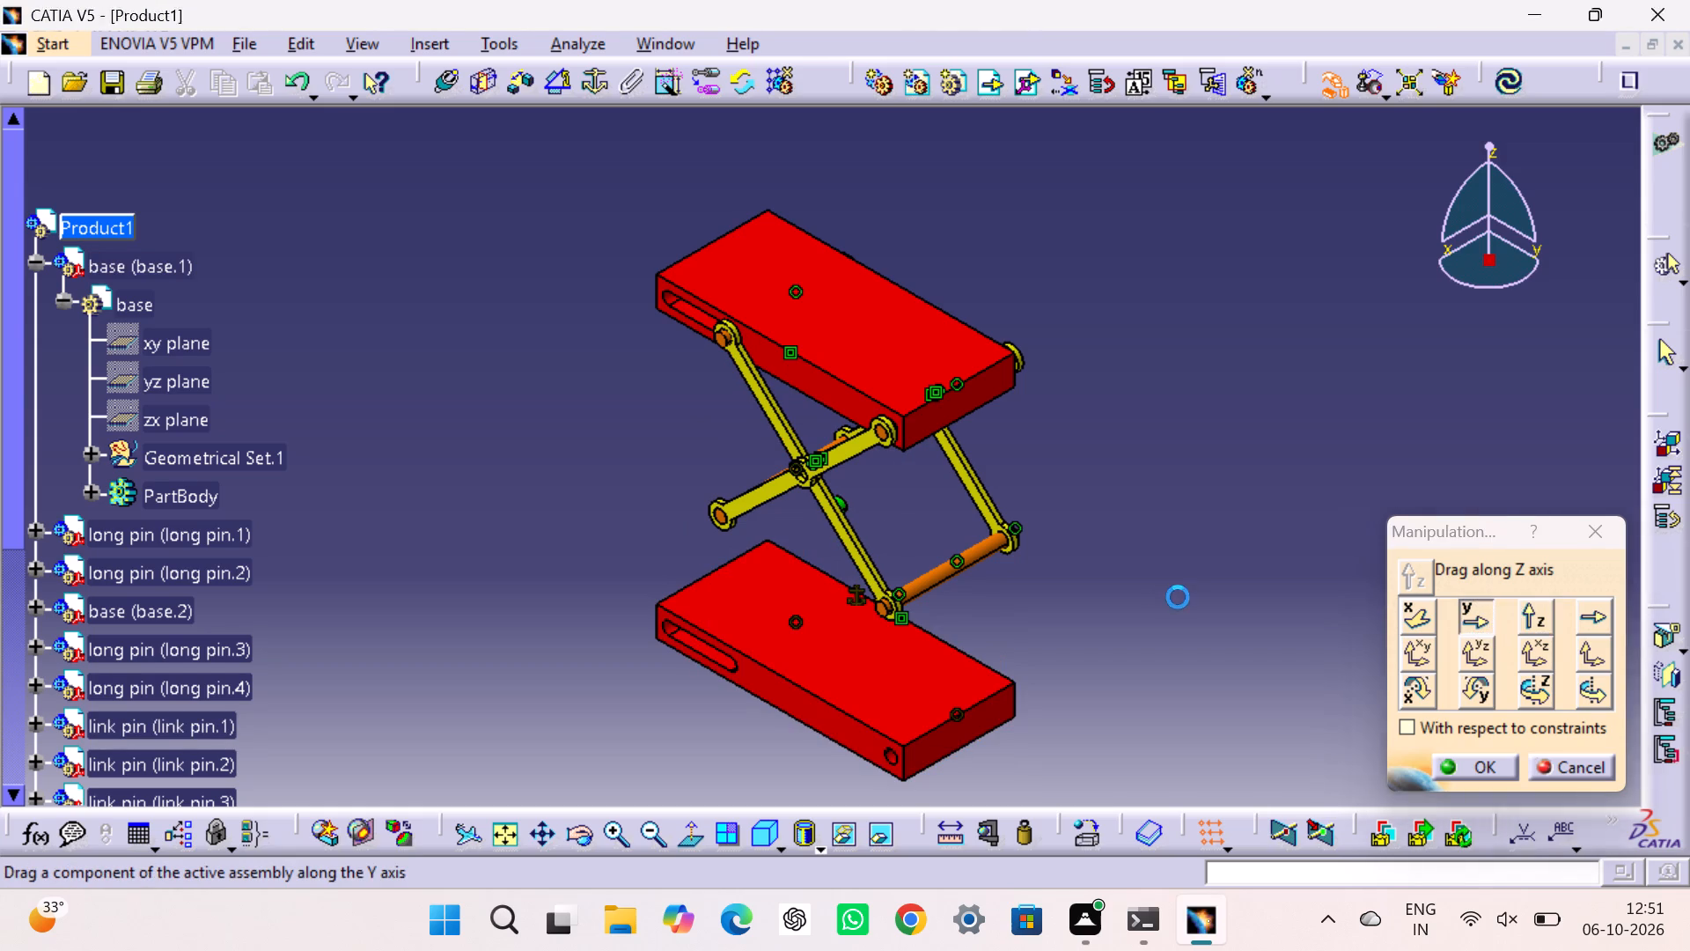
{"action": "left_click", "coordinate": [1399, 615]}
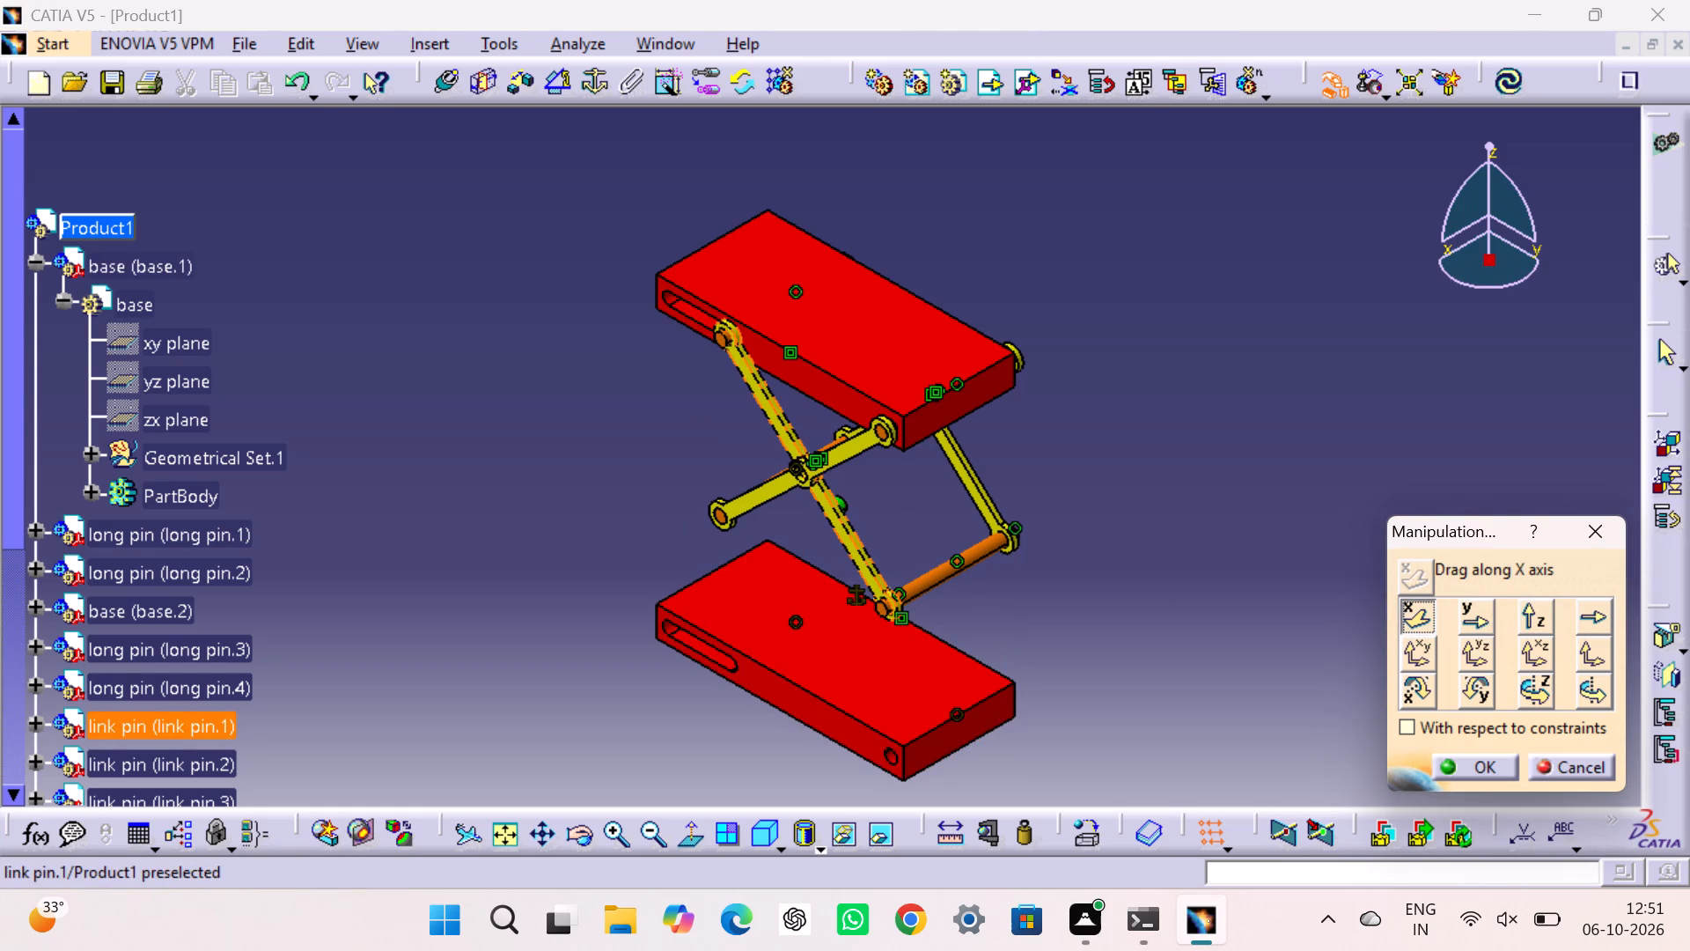
{"action": "left_click_drag", "start_coordinate": [846, 505], "coordinate": [763, 545]}
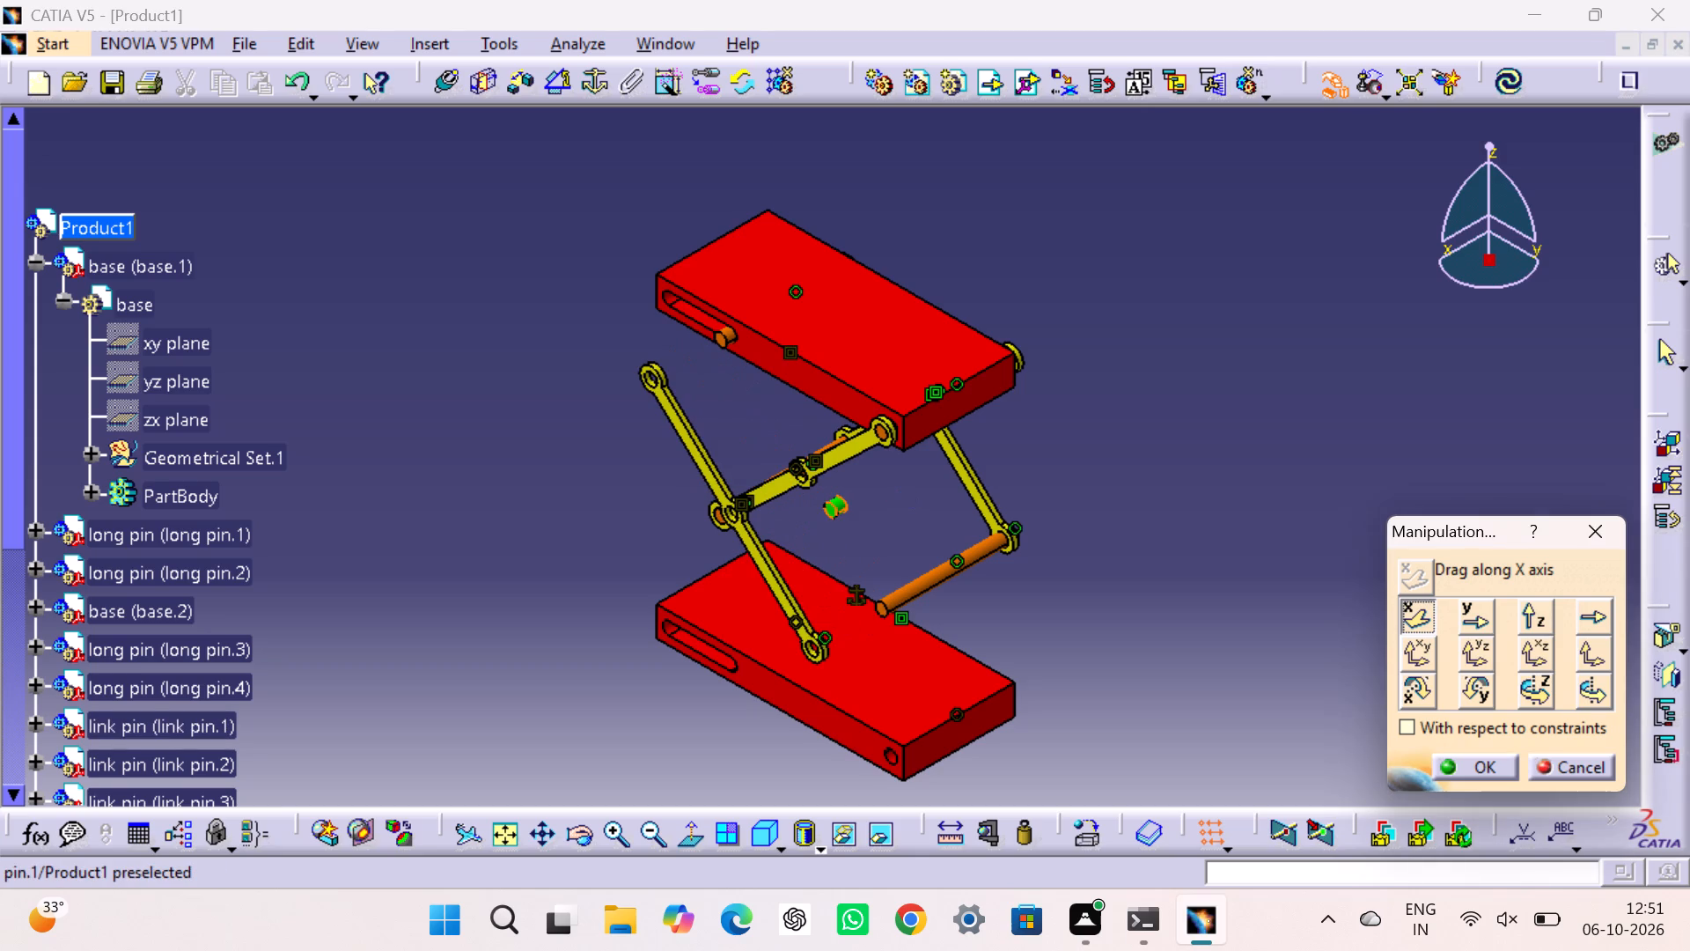
{"action": "left_click_drag", "start_coordinate": [842, 506], "coordinate": [618, 659]}
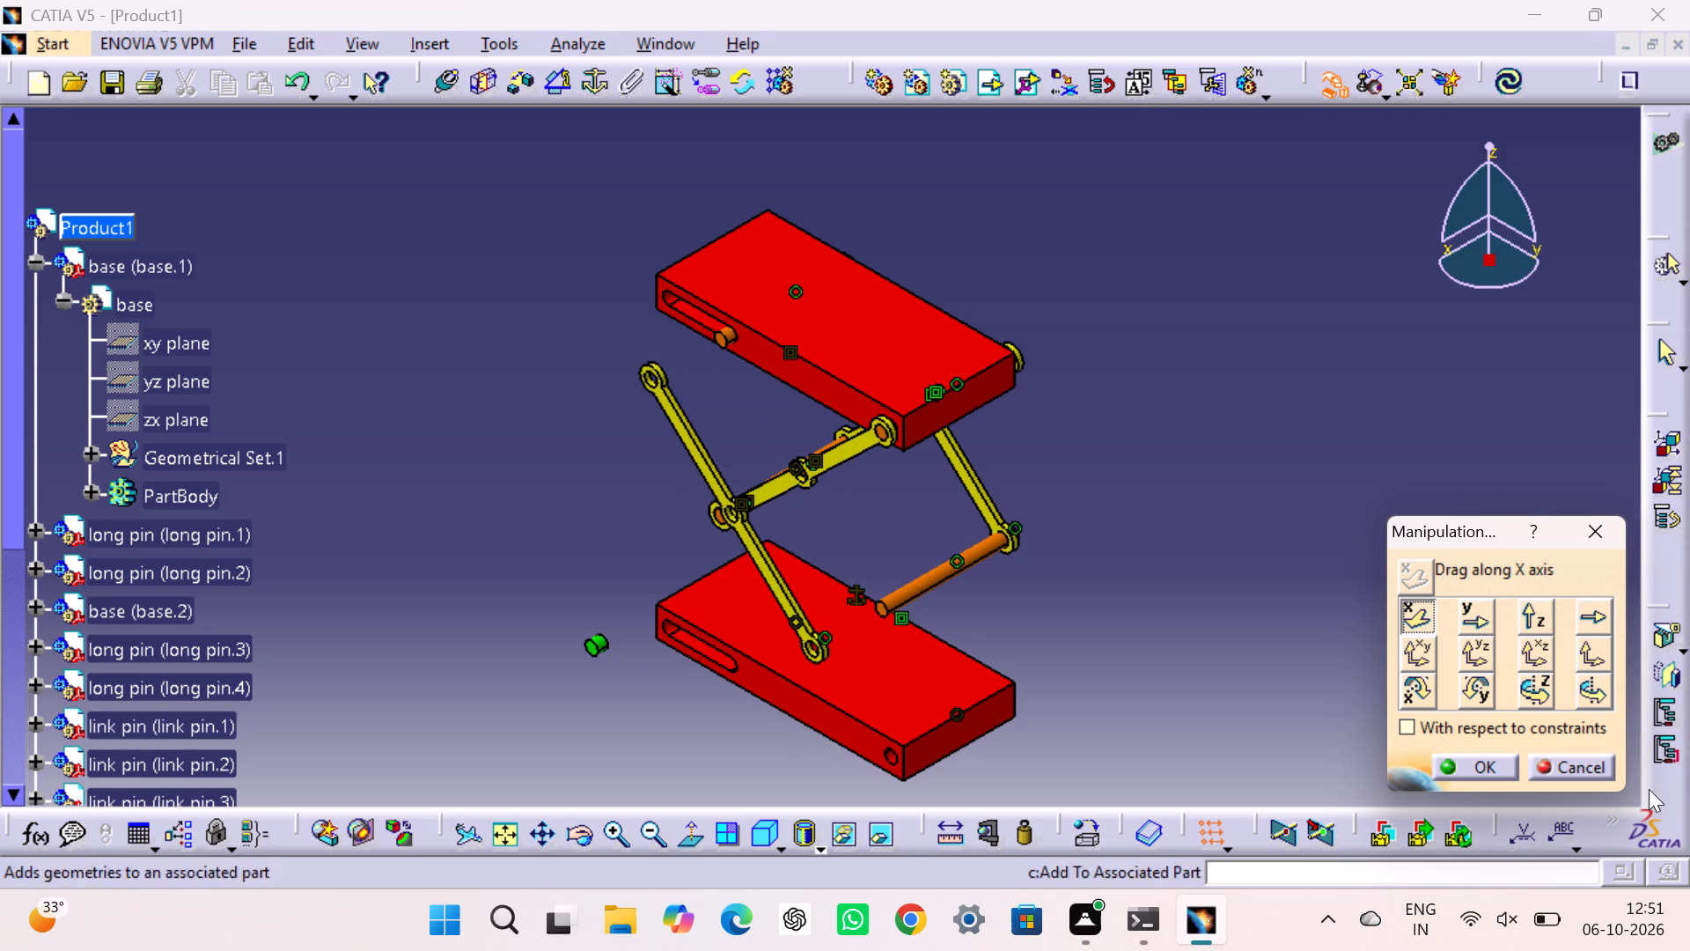
{"action": "left_click", "coordinate": [1464, 771]}
{"action": "left_click_drag", "start_coordinate": [1358, 542], "coordinate": [1357, 531]}
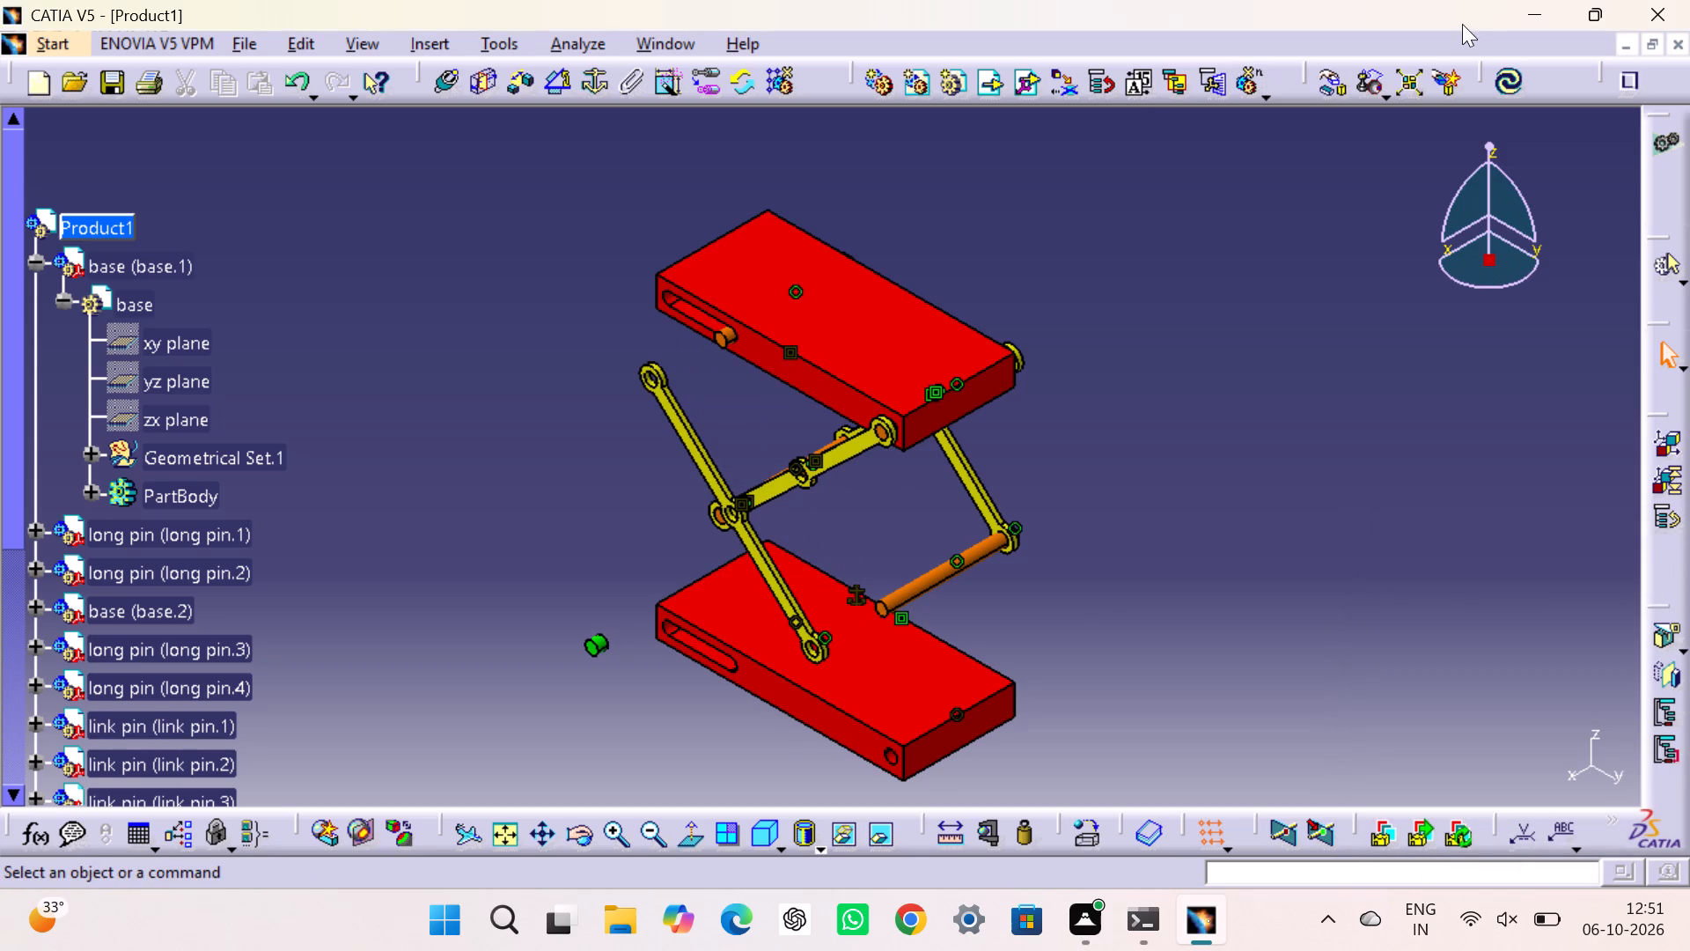
{"action": "left_click", "coordinate": [1510, 84]}
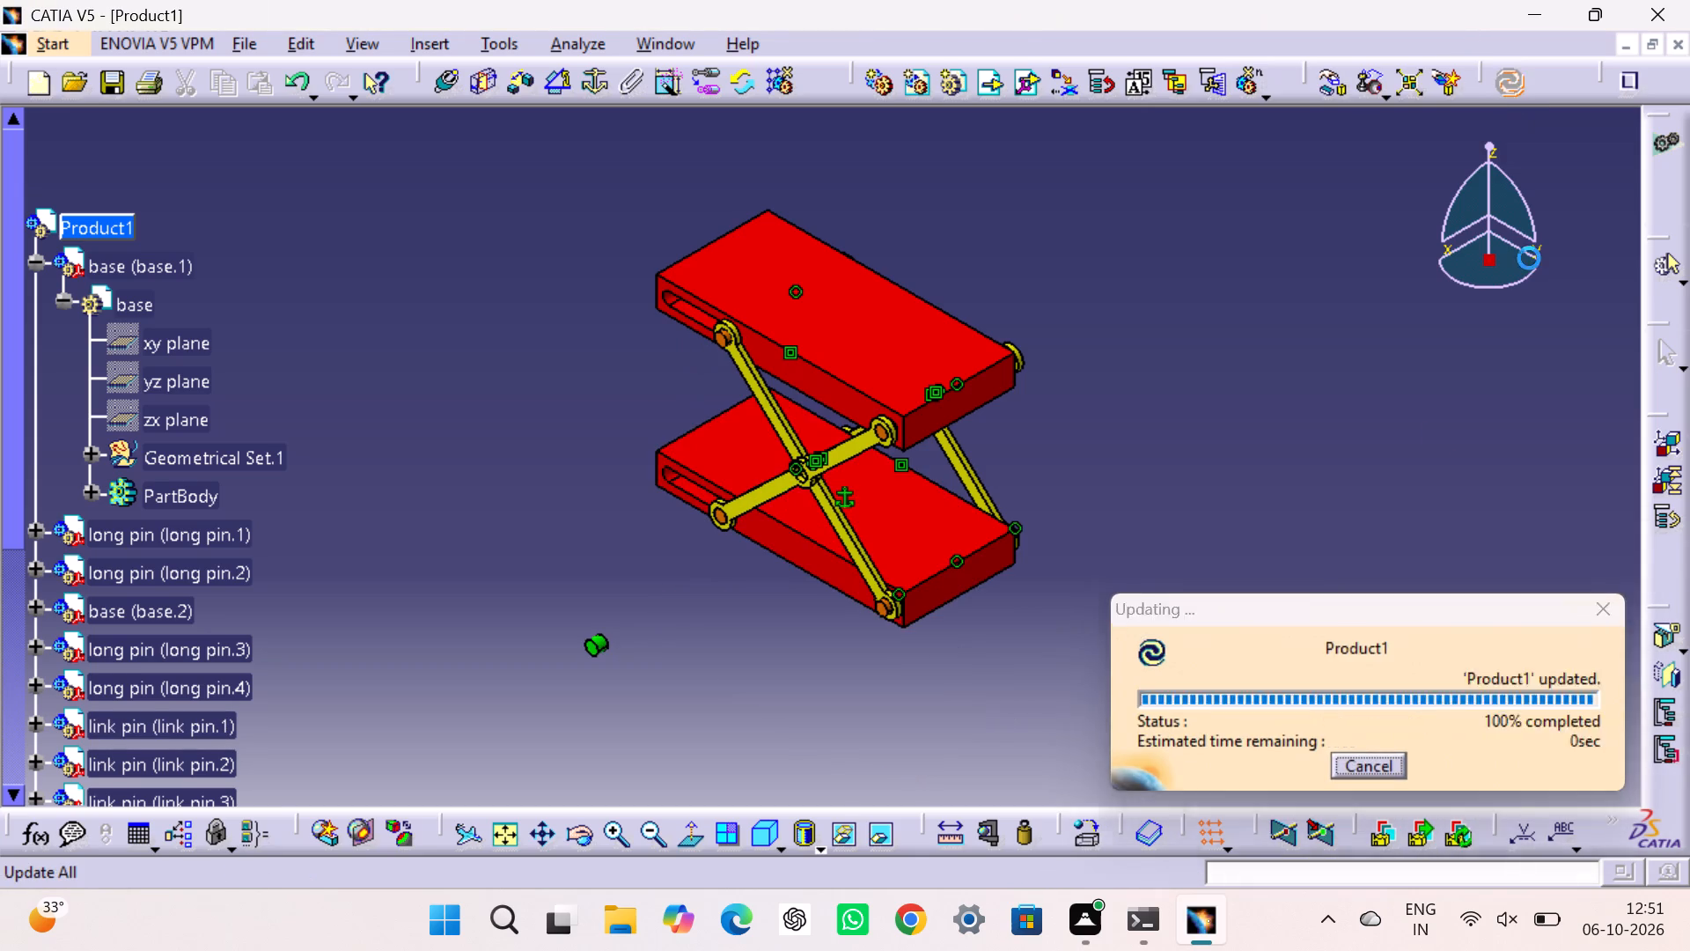
{"action": "left_click", "coordinate": [1391, 444]}
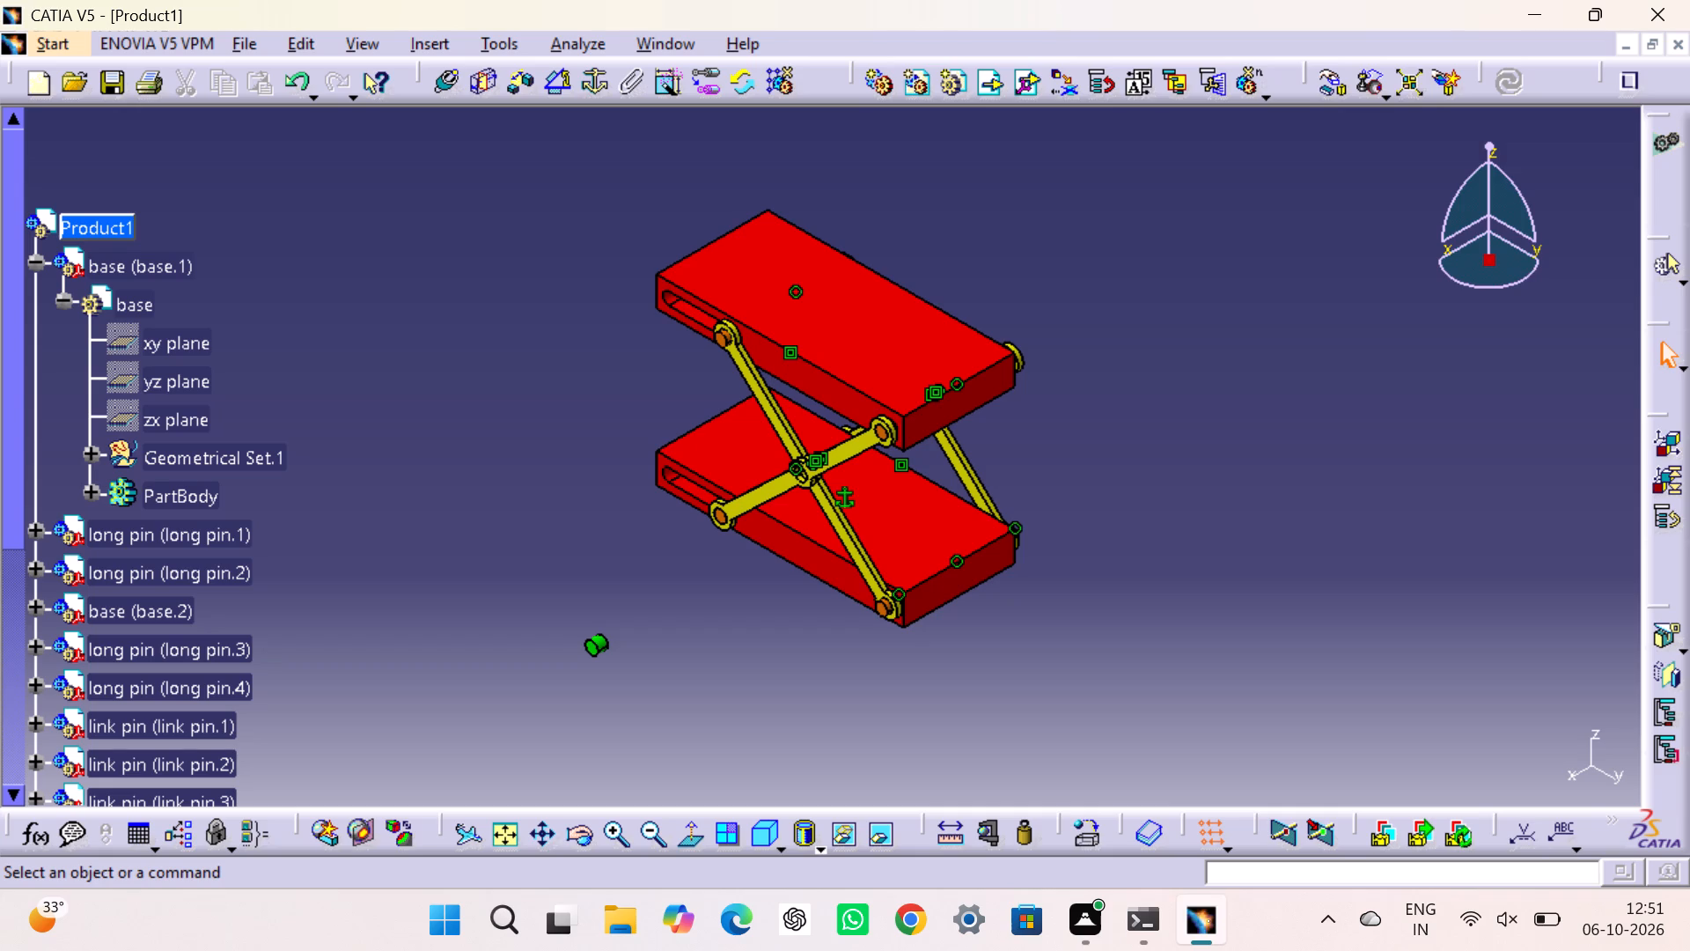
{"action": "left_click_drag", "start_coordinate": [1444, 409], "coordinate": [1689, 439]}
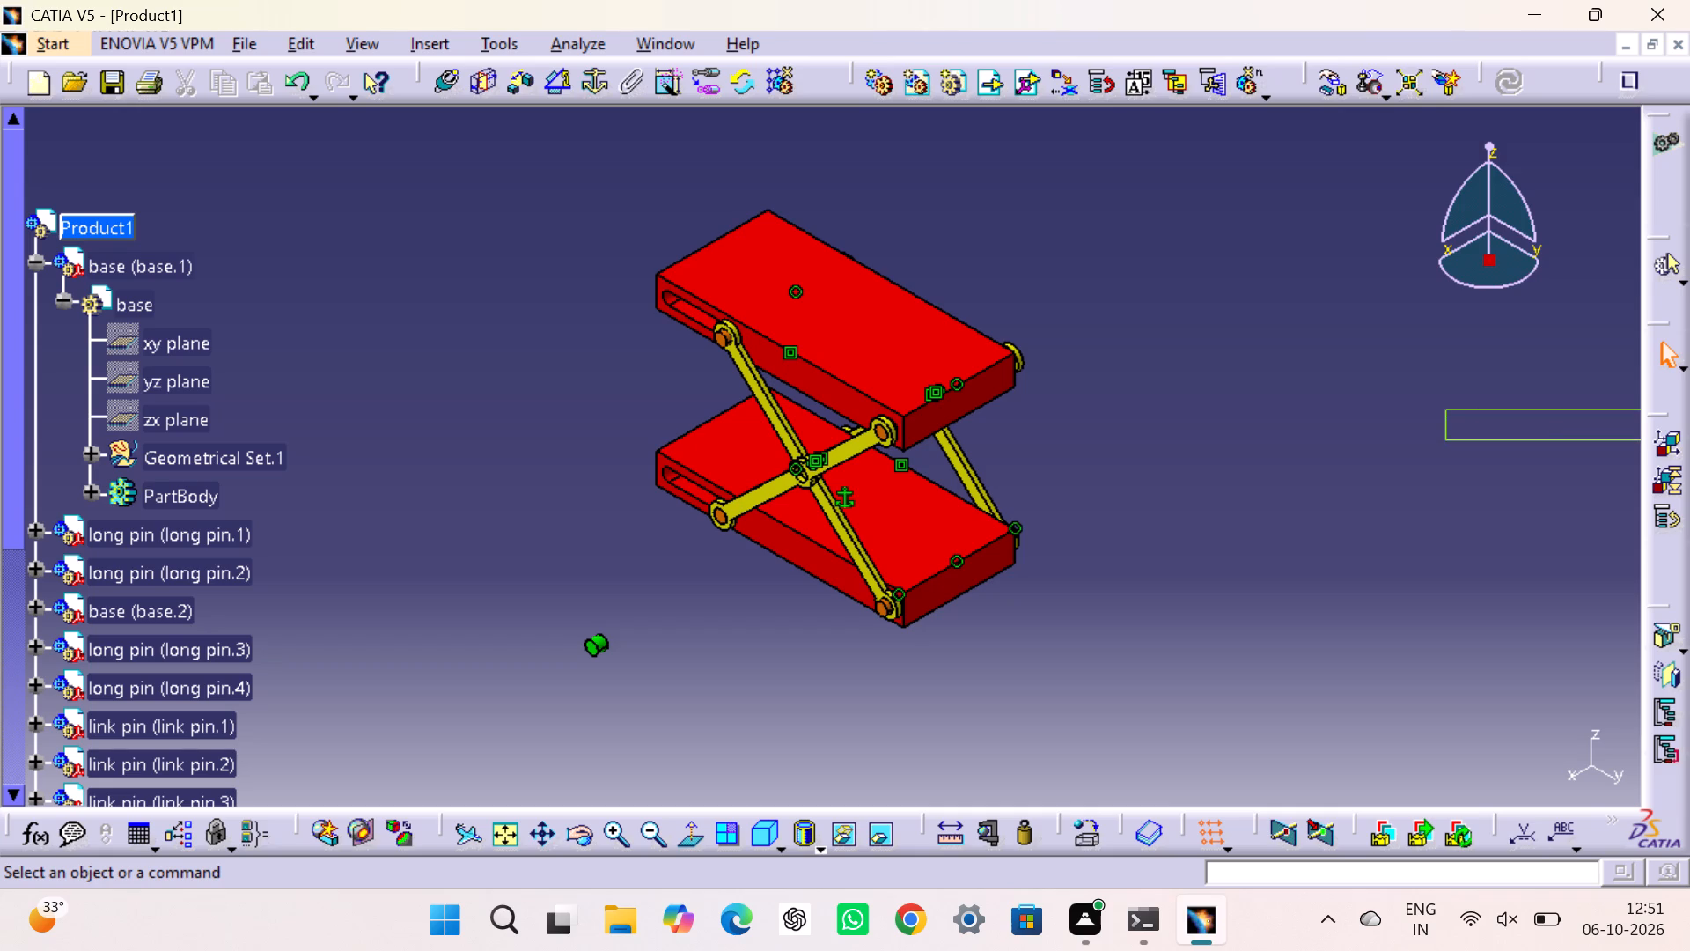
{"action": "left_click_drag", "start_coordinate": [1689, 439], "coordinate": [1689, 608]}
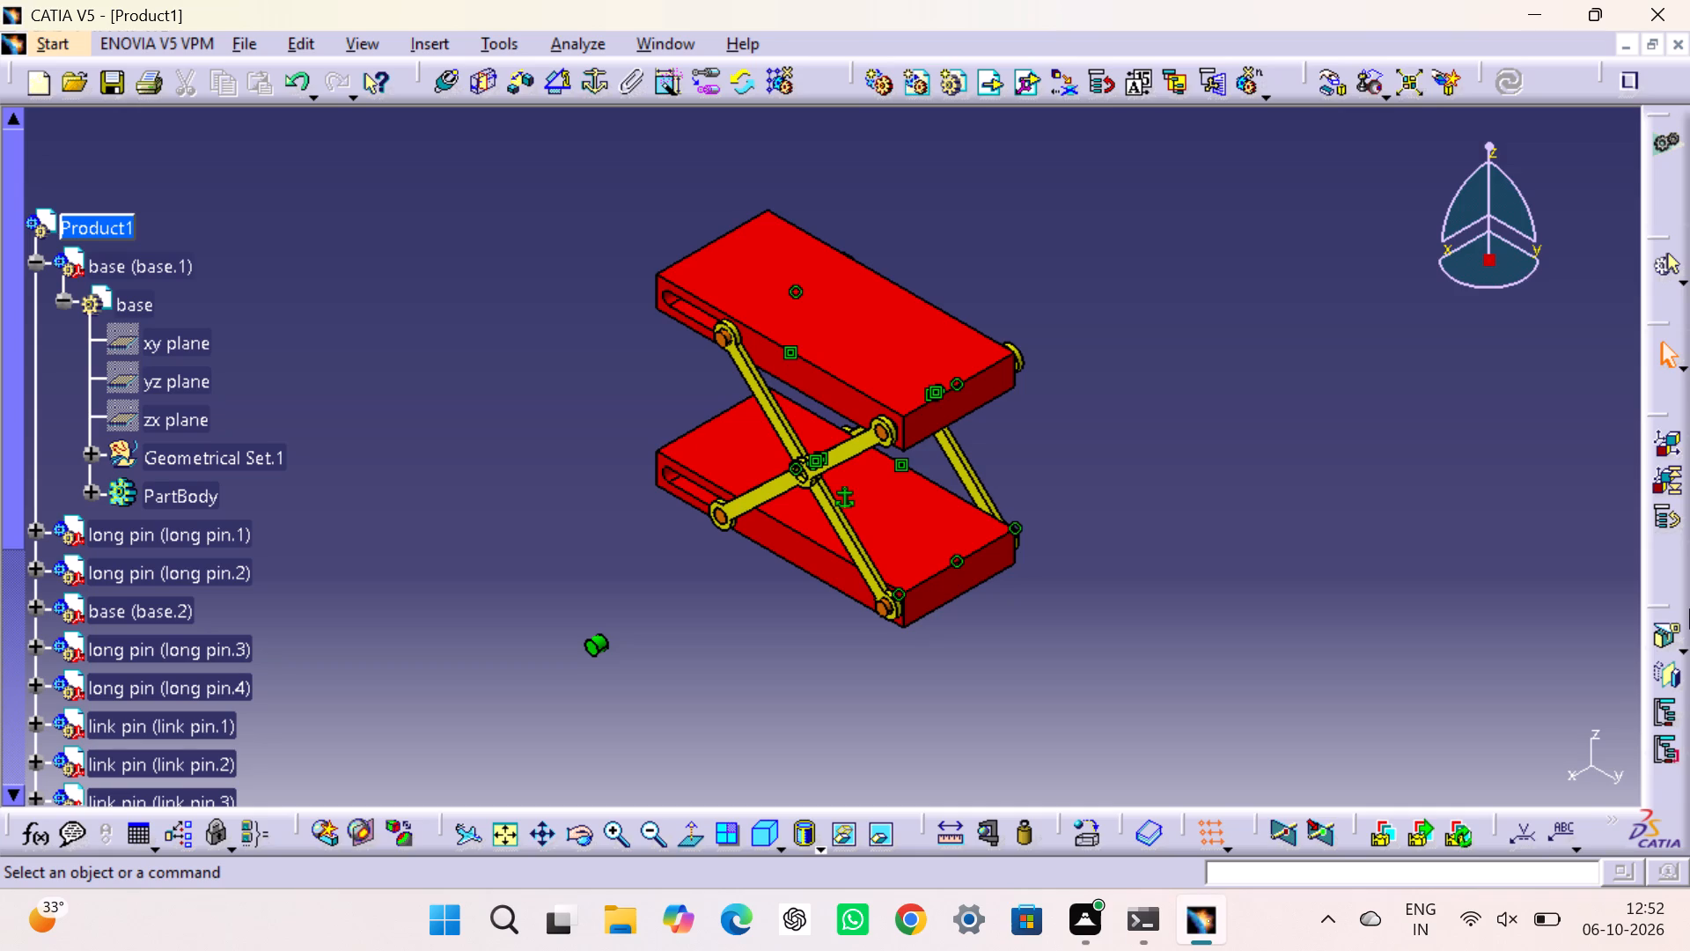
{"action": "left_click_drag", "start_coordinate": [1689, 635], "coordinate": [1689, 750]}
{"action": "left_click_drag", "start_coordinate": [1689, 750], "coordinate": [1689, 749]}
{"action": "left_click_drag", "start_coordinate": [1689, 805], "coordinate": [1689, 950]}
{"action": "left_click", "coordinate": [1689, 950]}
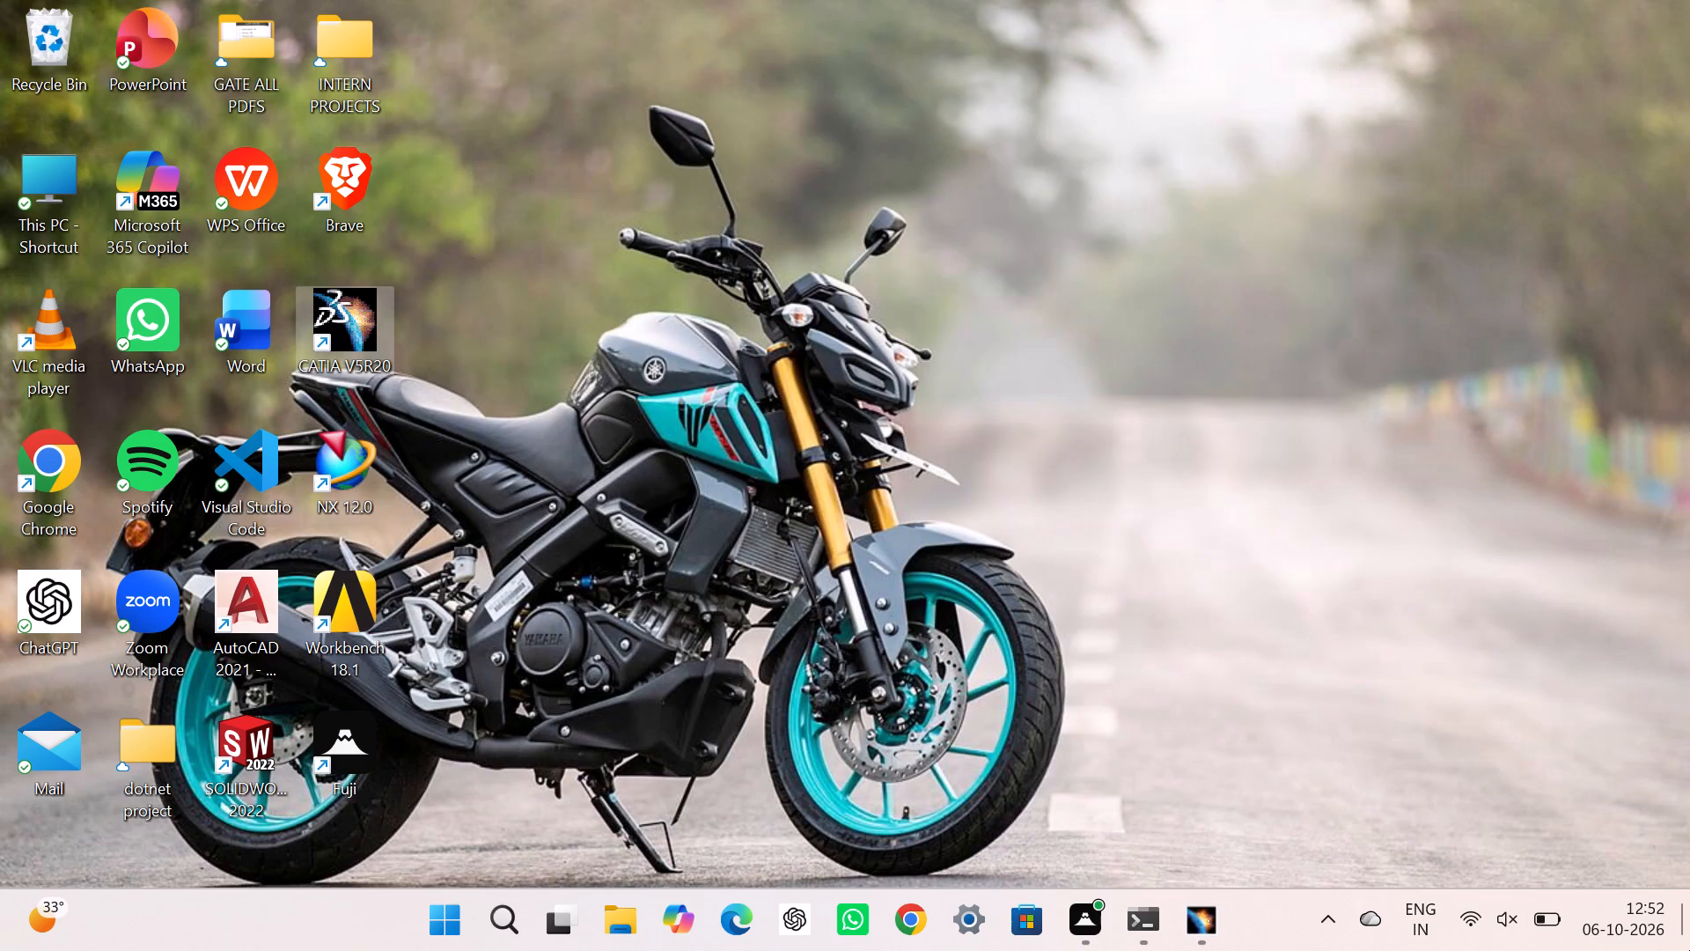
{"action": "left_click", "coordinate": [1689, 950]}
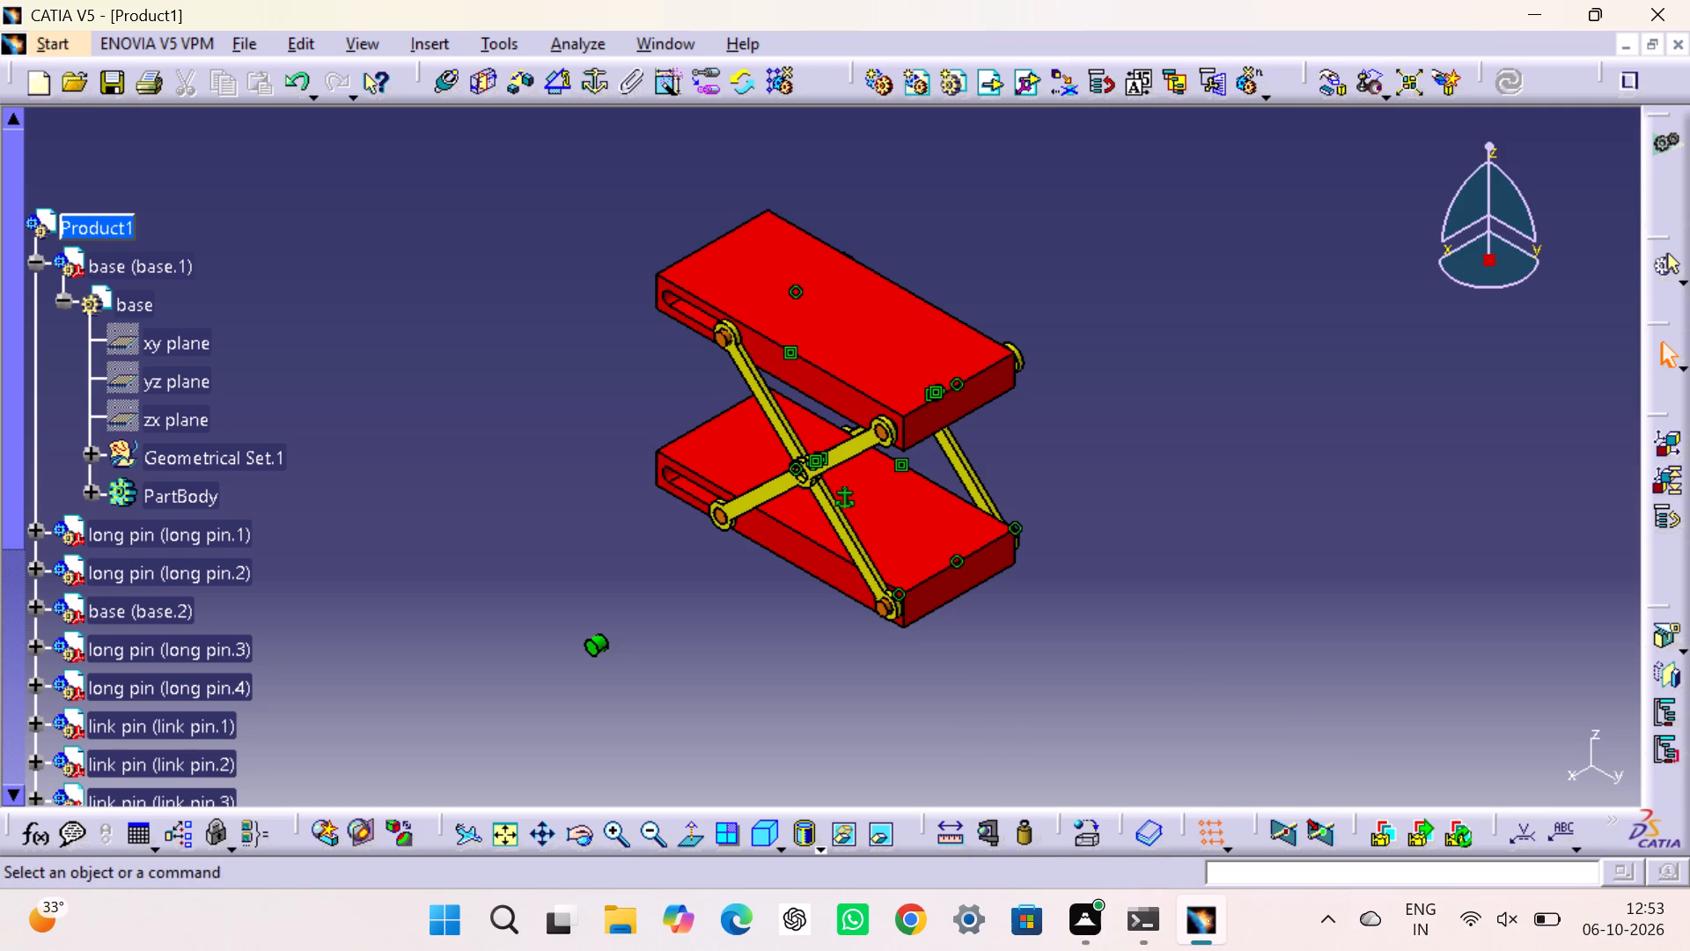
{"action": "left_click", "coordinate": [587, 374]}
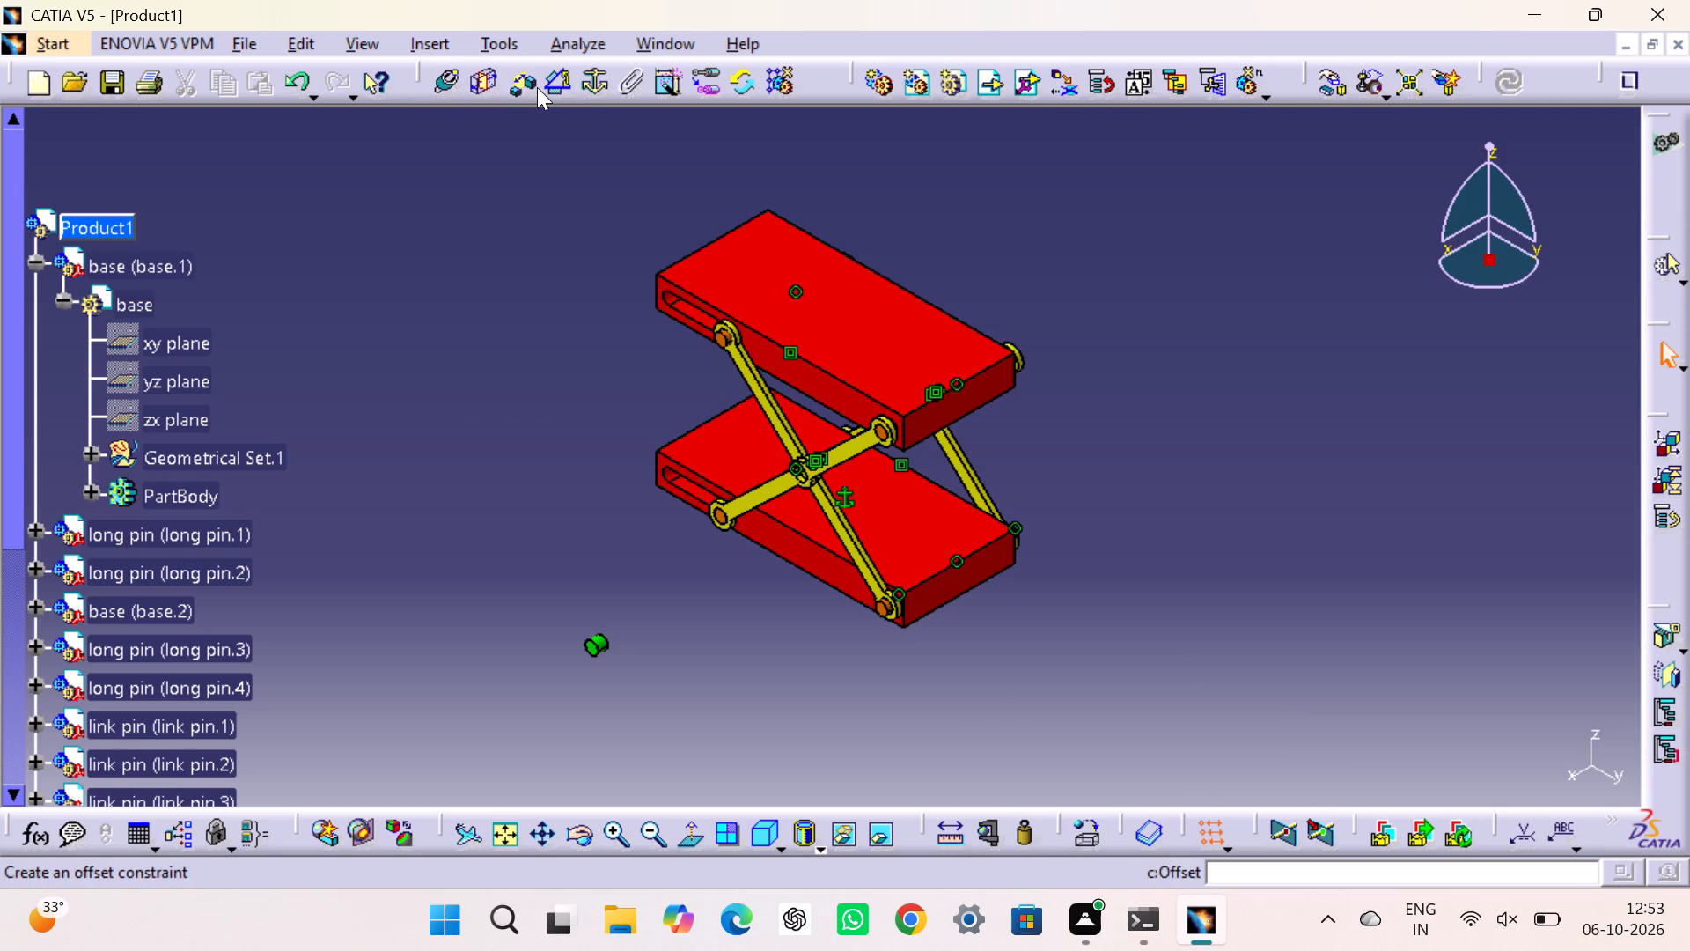
Add a coincidence constraint between the centre hole axis of the outer crossing link pin and the small pin's axis, and update the assembly.
{"action": "left_click", "coordinate": [446, 80]}
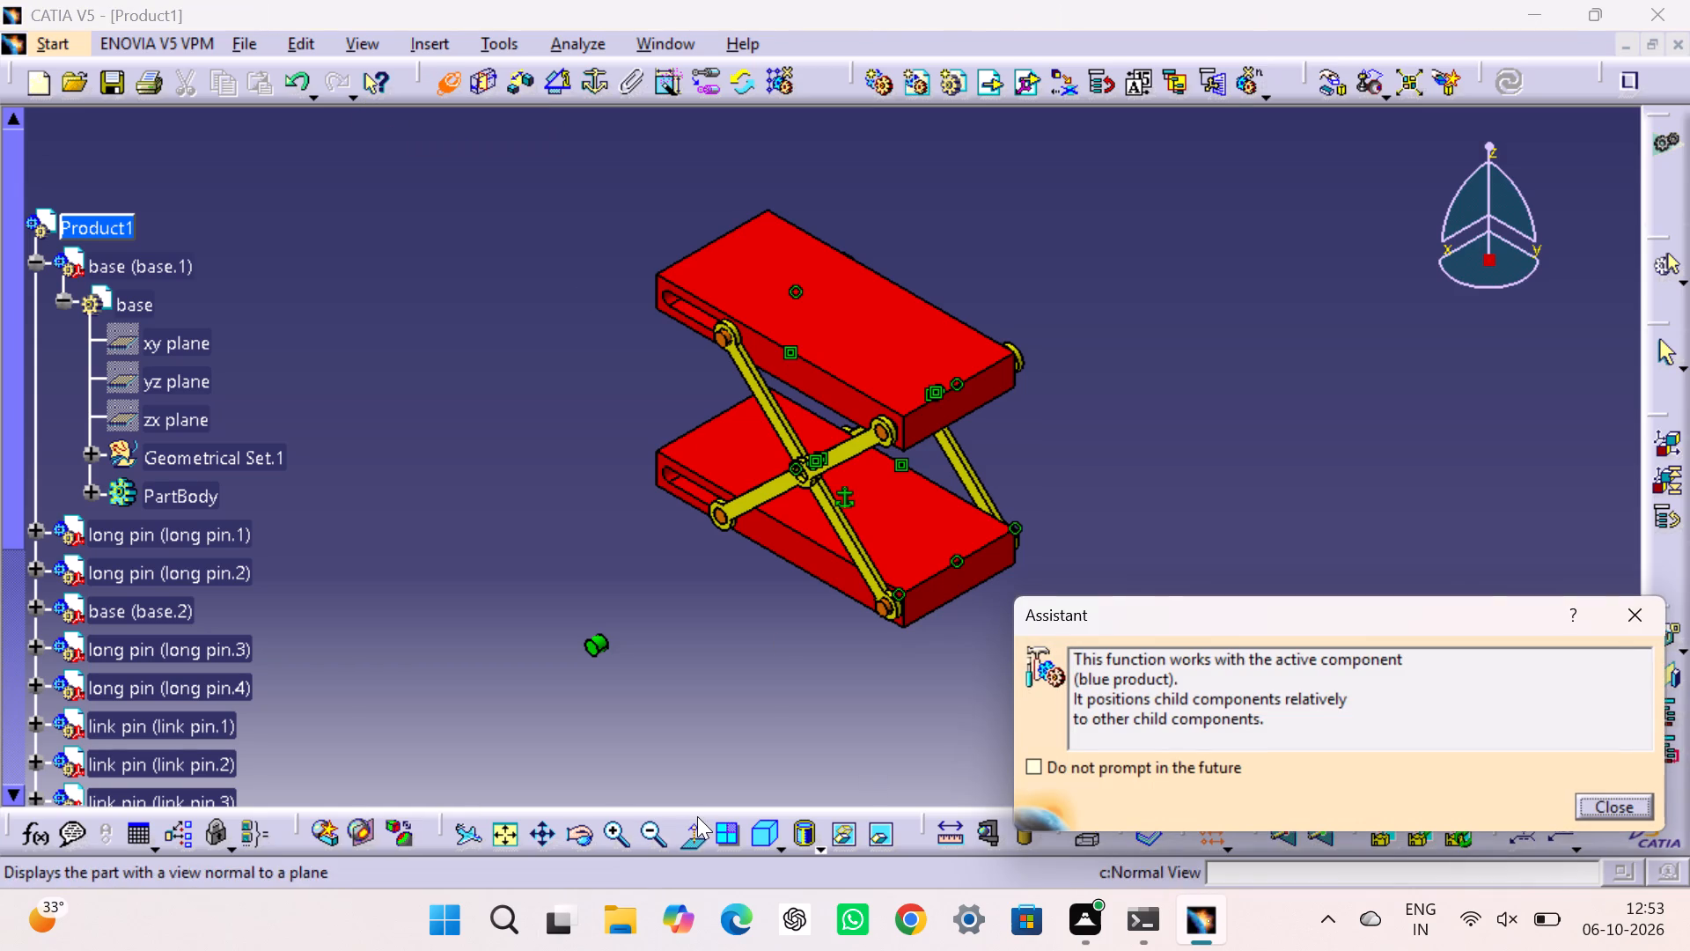
{"action": "triple_click", "coordinate": [614, 827]}
{"action": "left_click_drag", "start_coordinate": [614, 827], "coordinate": [614, 818]}
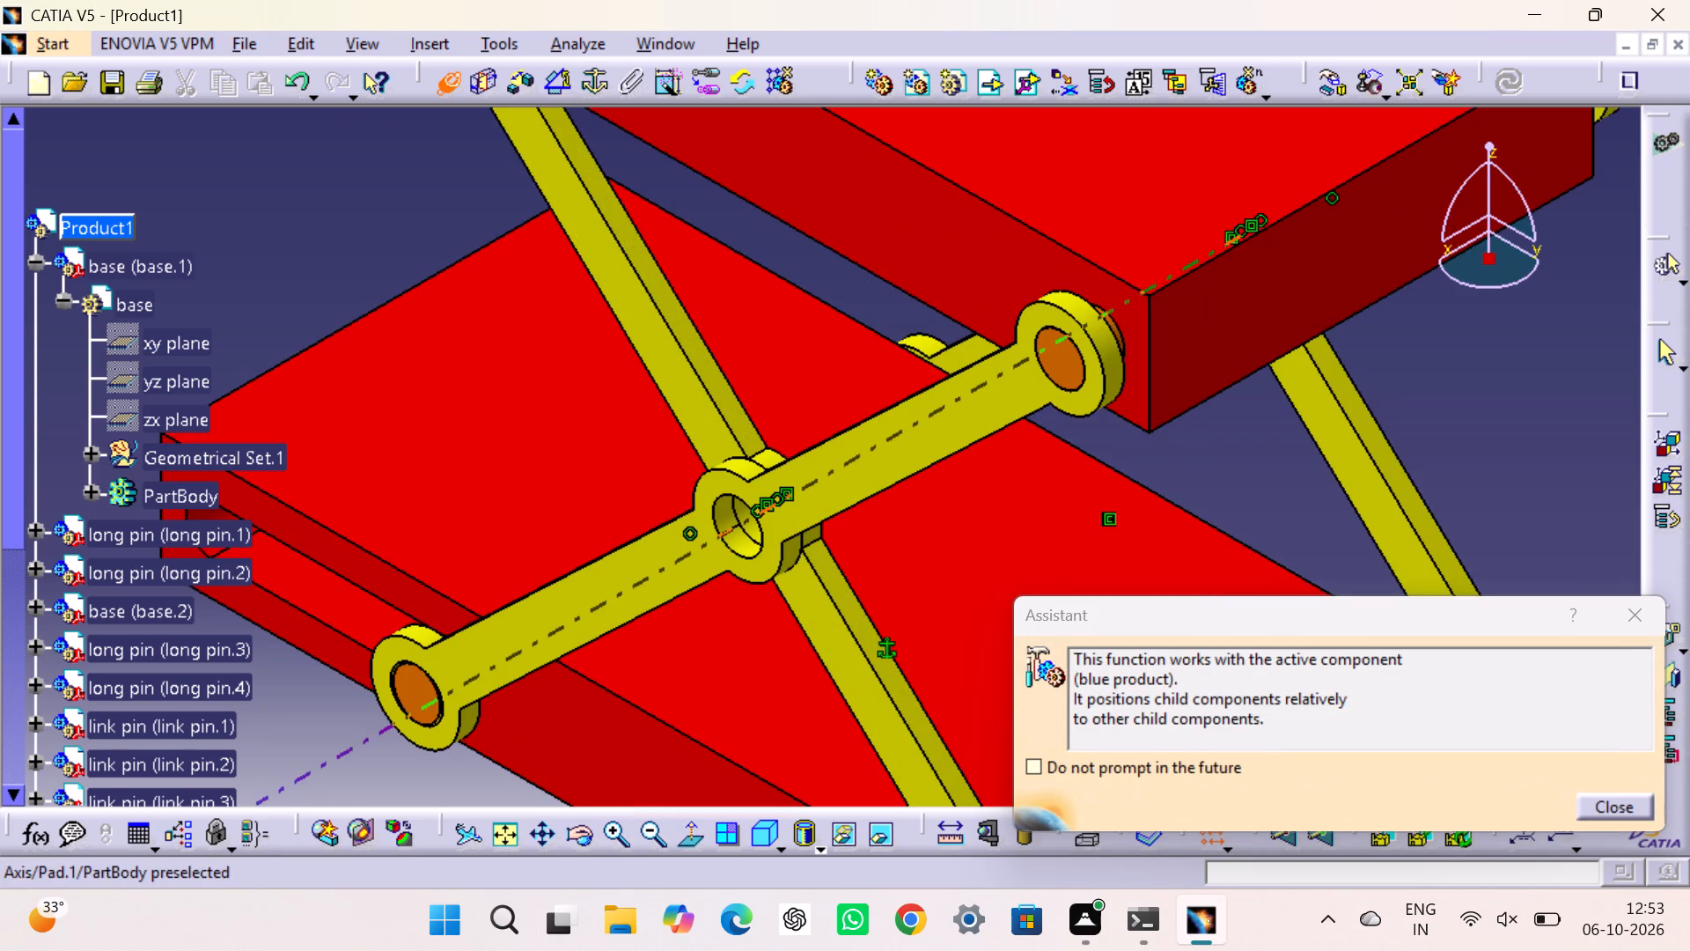
{"action": "left_click", "coordinate": [733, 530]}
{"action": "middle_click_drag", "start_coordinate": [724, 578], "coordinate": [815, 300]}
{"action": "middle_click_drag", "start_coordinate": [476, 613], "coordinate": [677, 379]}
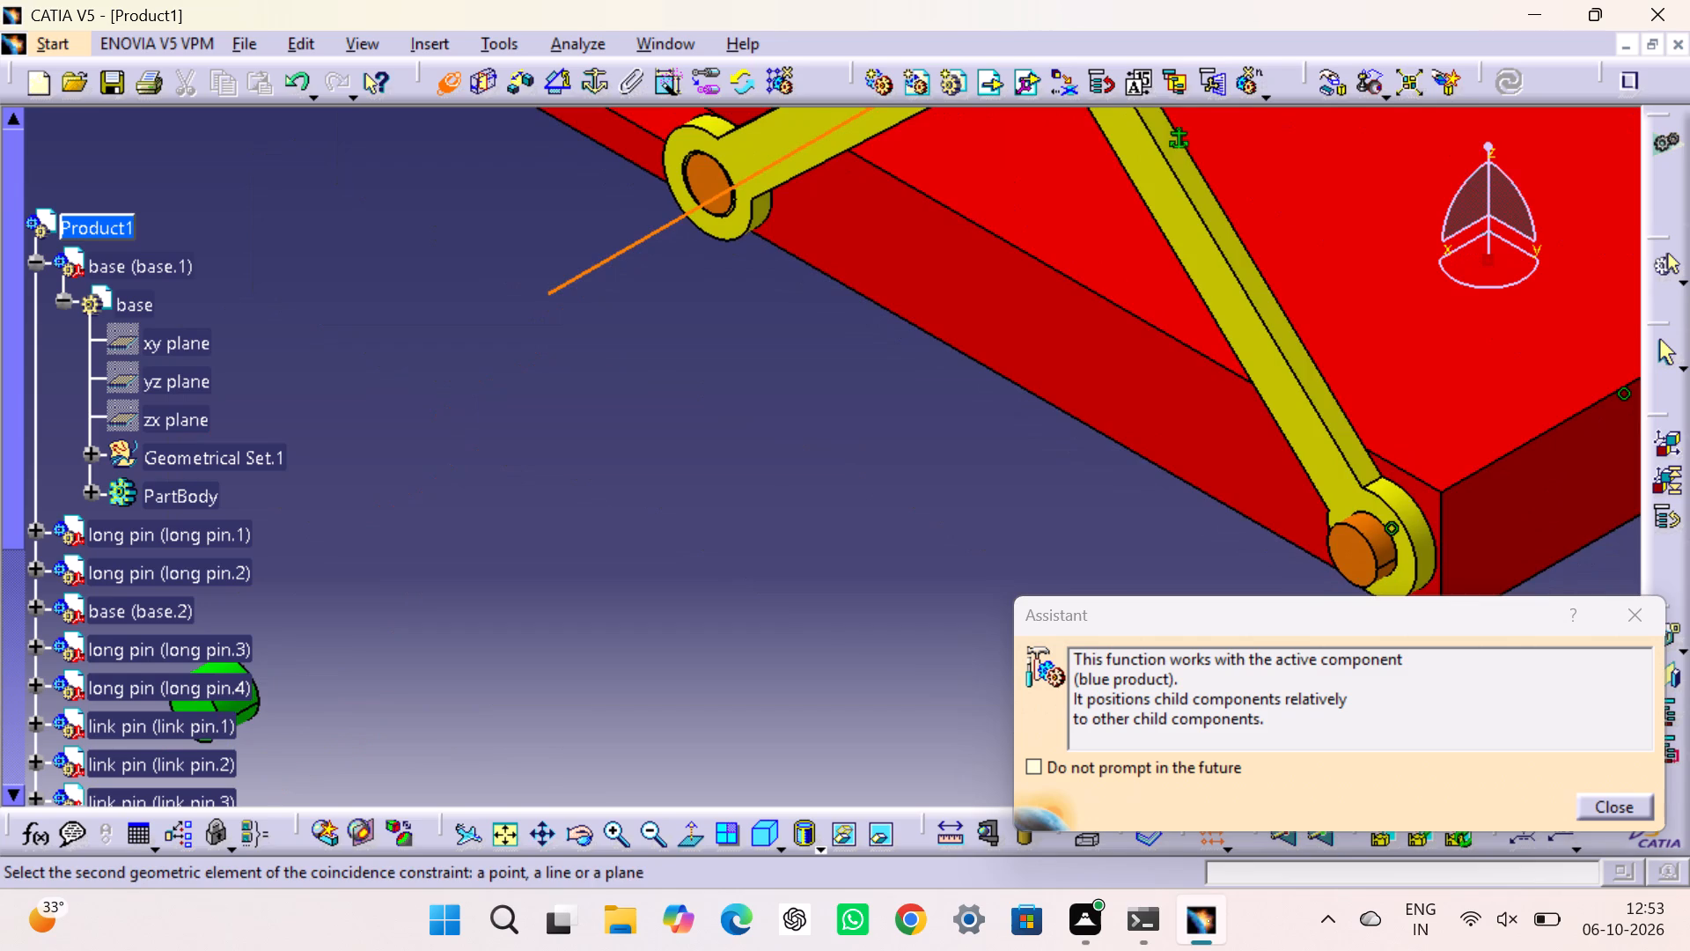
{"action": "middle_click_drag", "start_coordinate": [542, 604], "coordinate": [795, 381]}
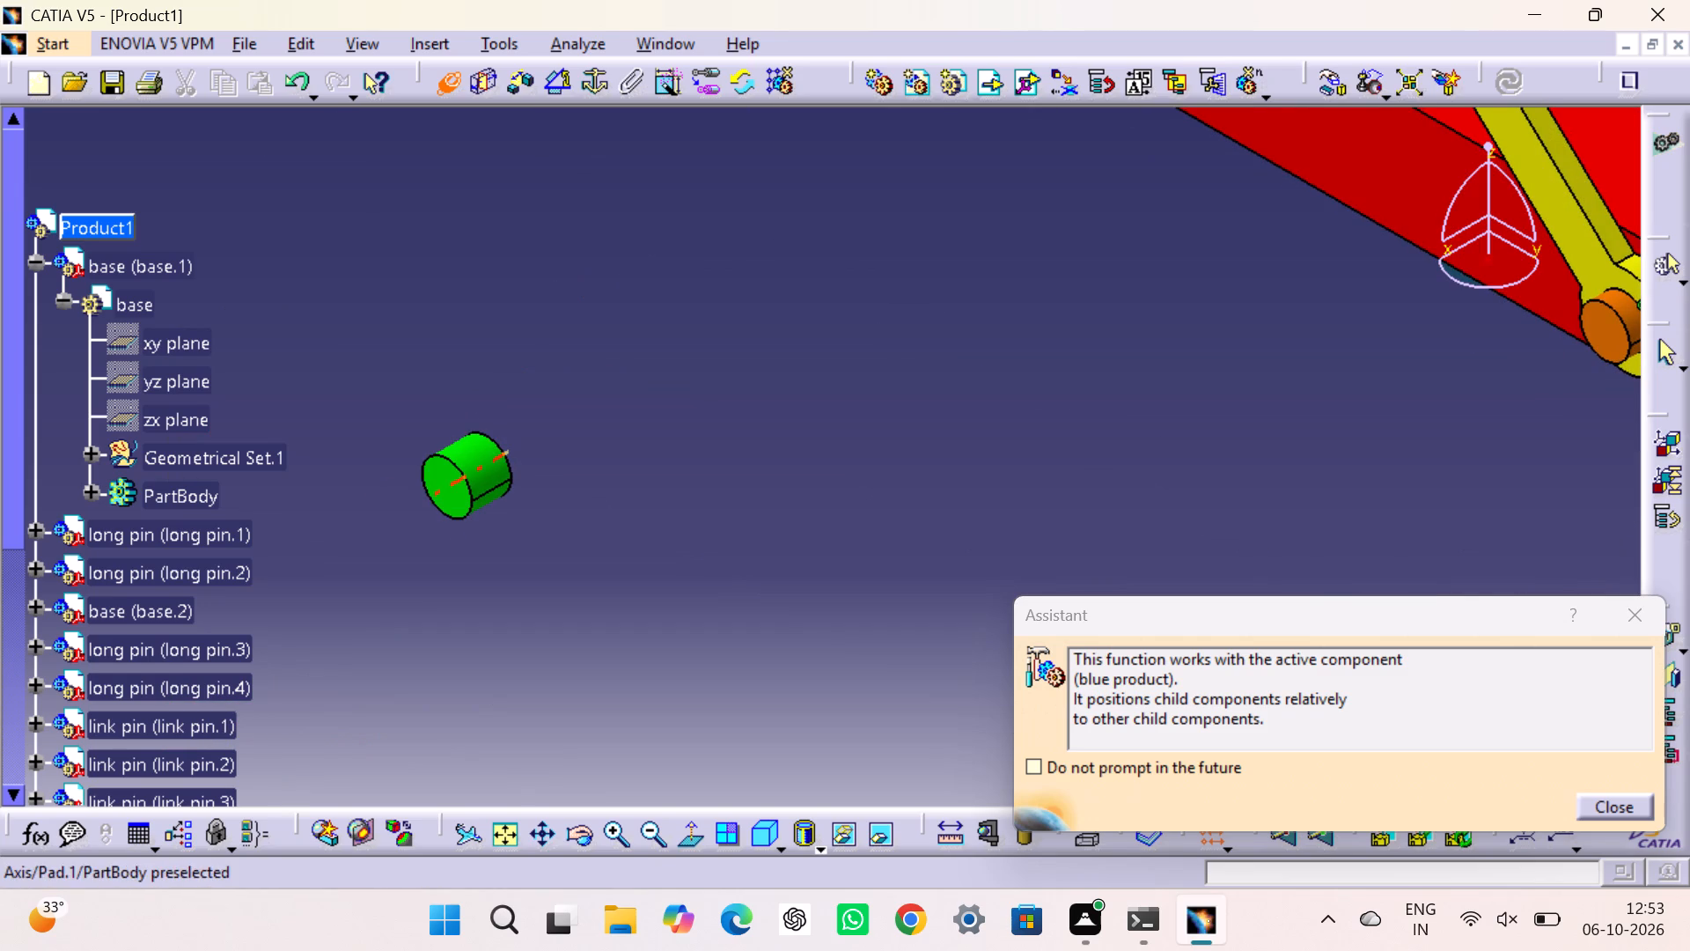
{"action": "left_click", "coordinate": [480, 470]}
{"action": "left_click", "coordinate": [1514, 85]}
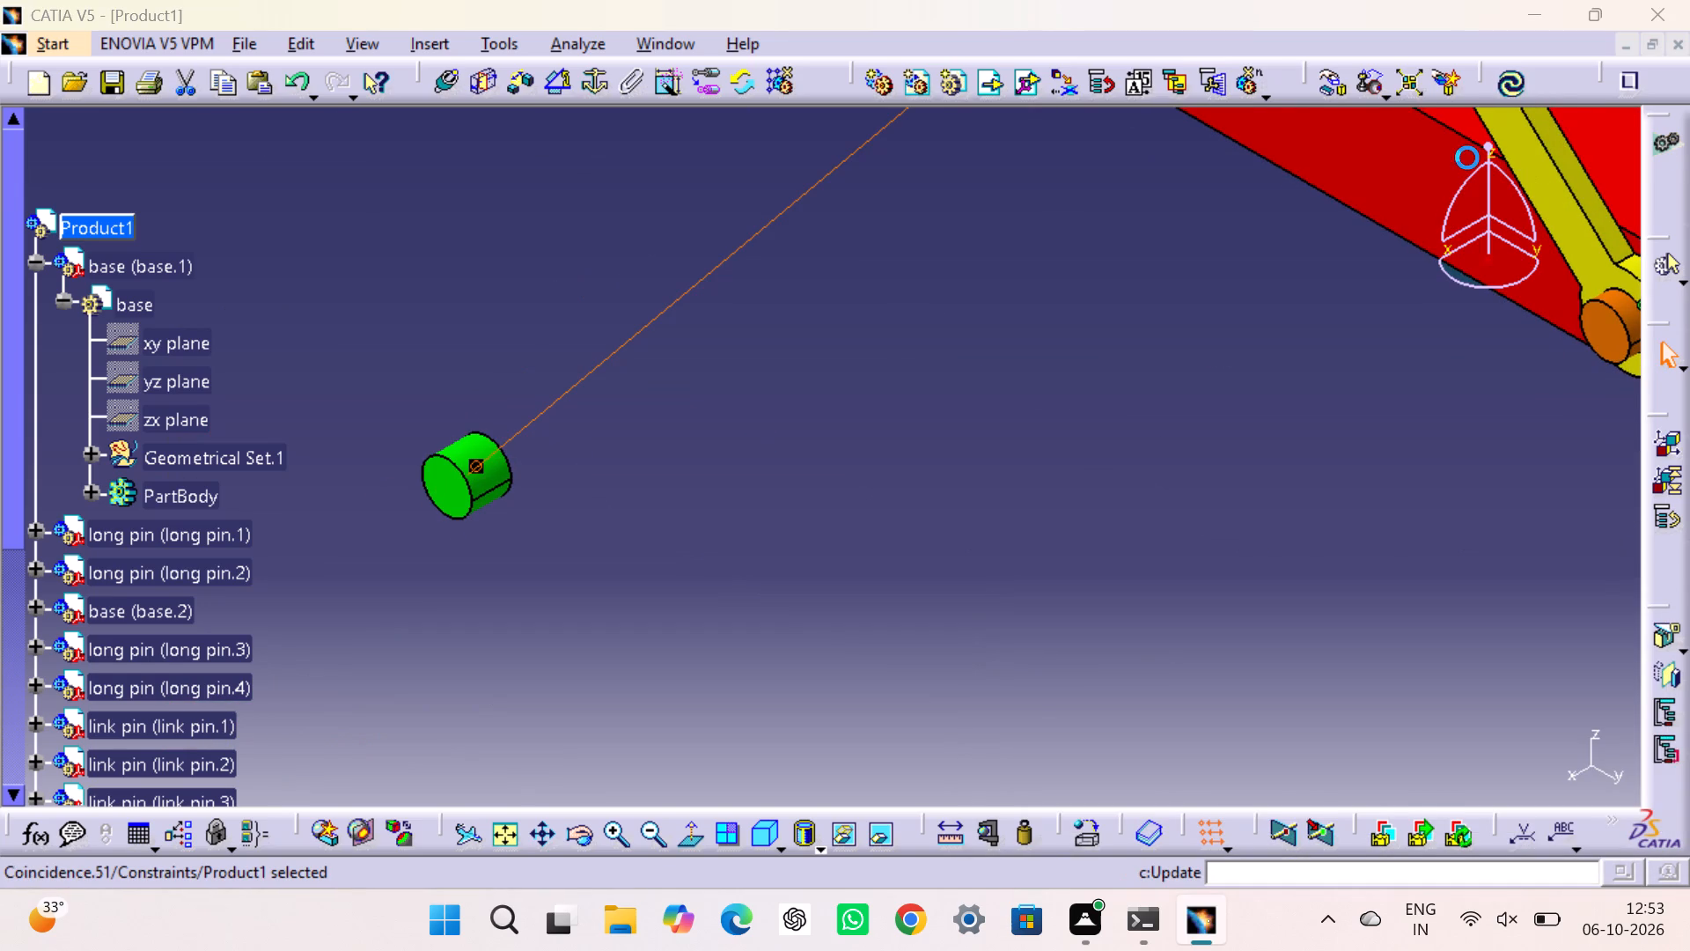
{"action": "left_click", "coordinate": [1131, 338]}
Move the small pin along the X axis into the outer link pin's centre hole, leaving it protruding slightly from the outer face.
{"action": "middle_click_drag", "start_coordinate": [1140, 371], "coordinate": [1140, 619]}
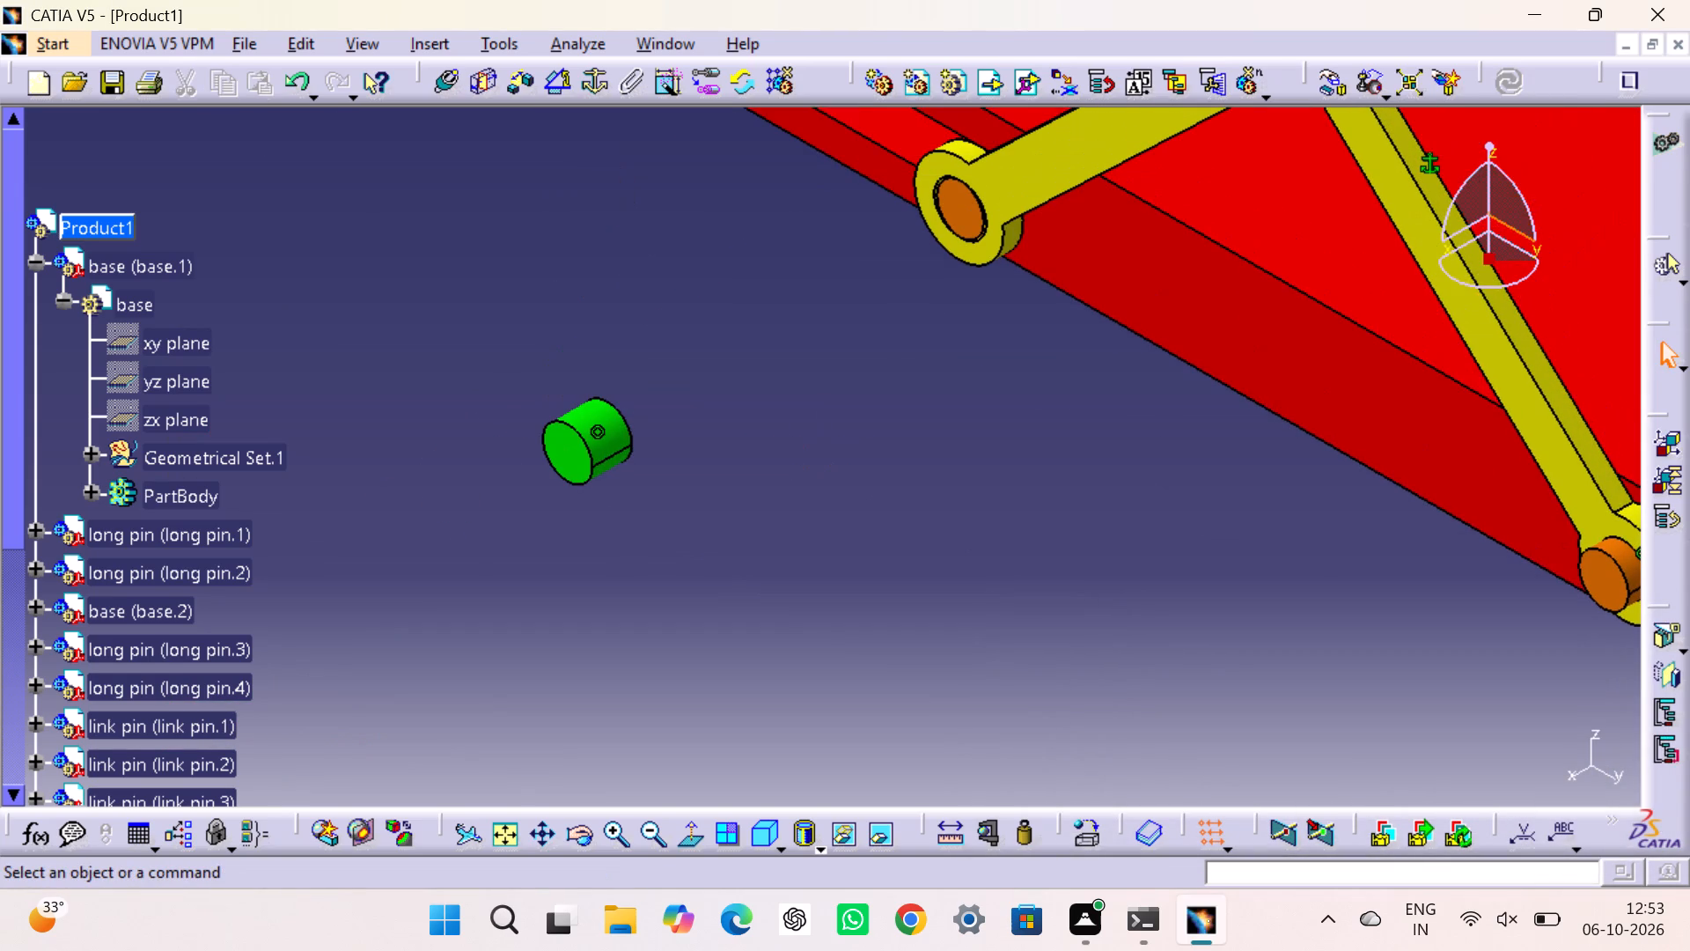
{"action": "left_click", "coordinate": [1338, 77]}
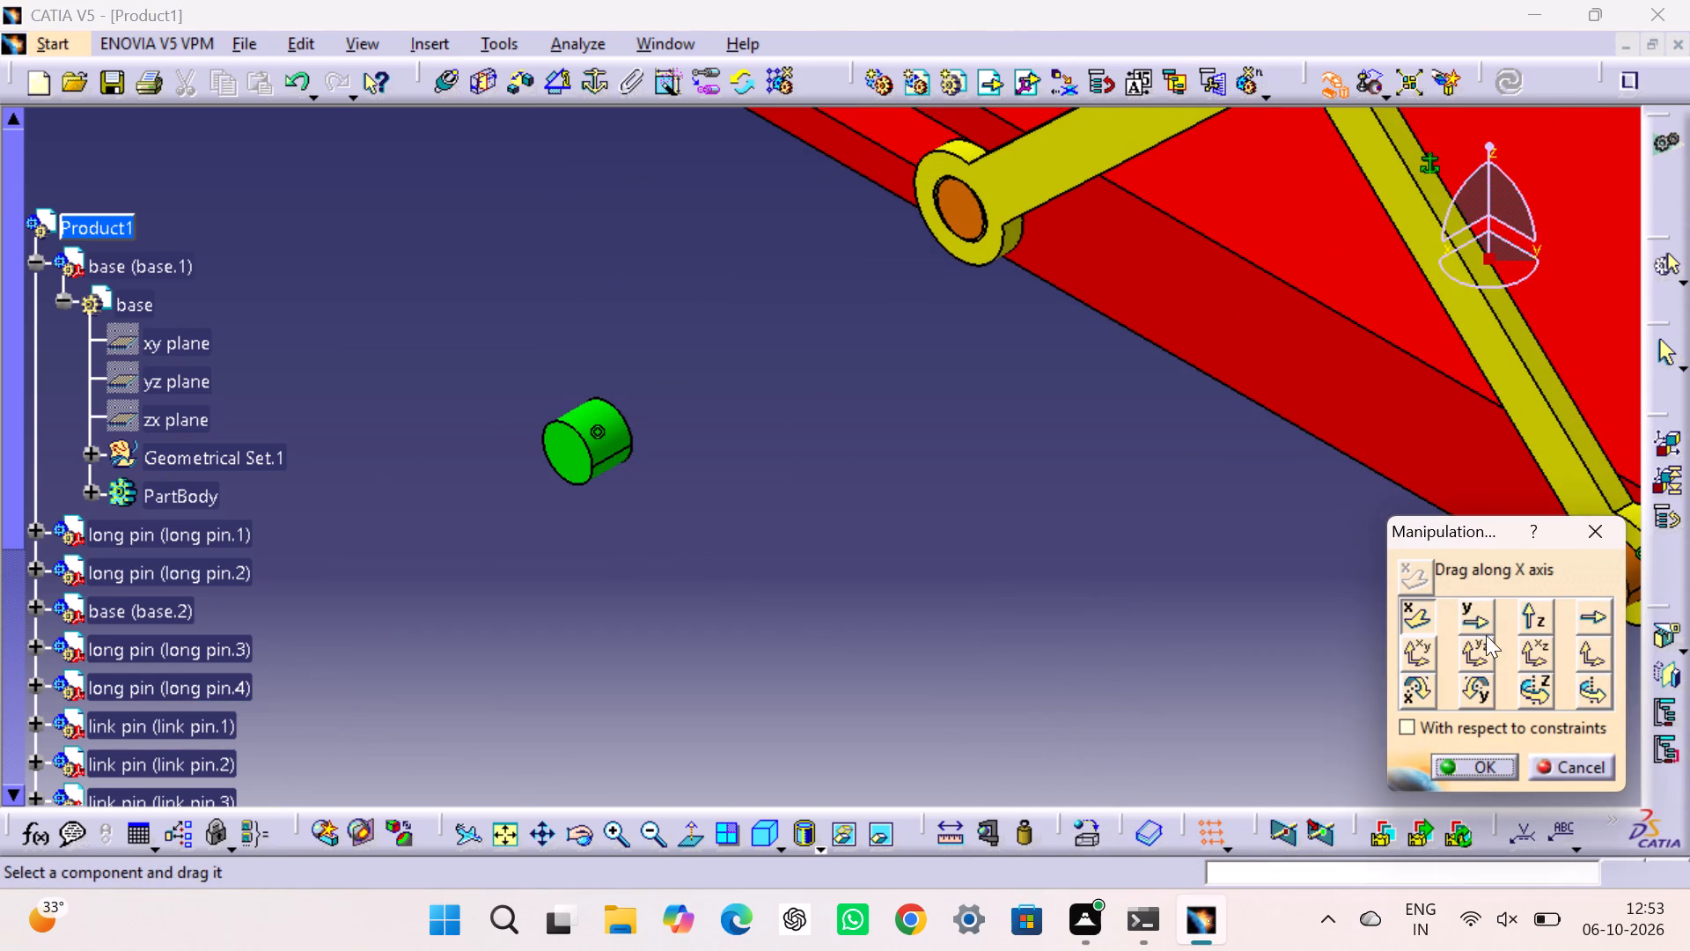
{"action": "middle_click_drag", "start_coordinate": [1062, 506], "coordinate": [990, 734]}
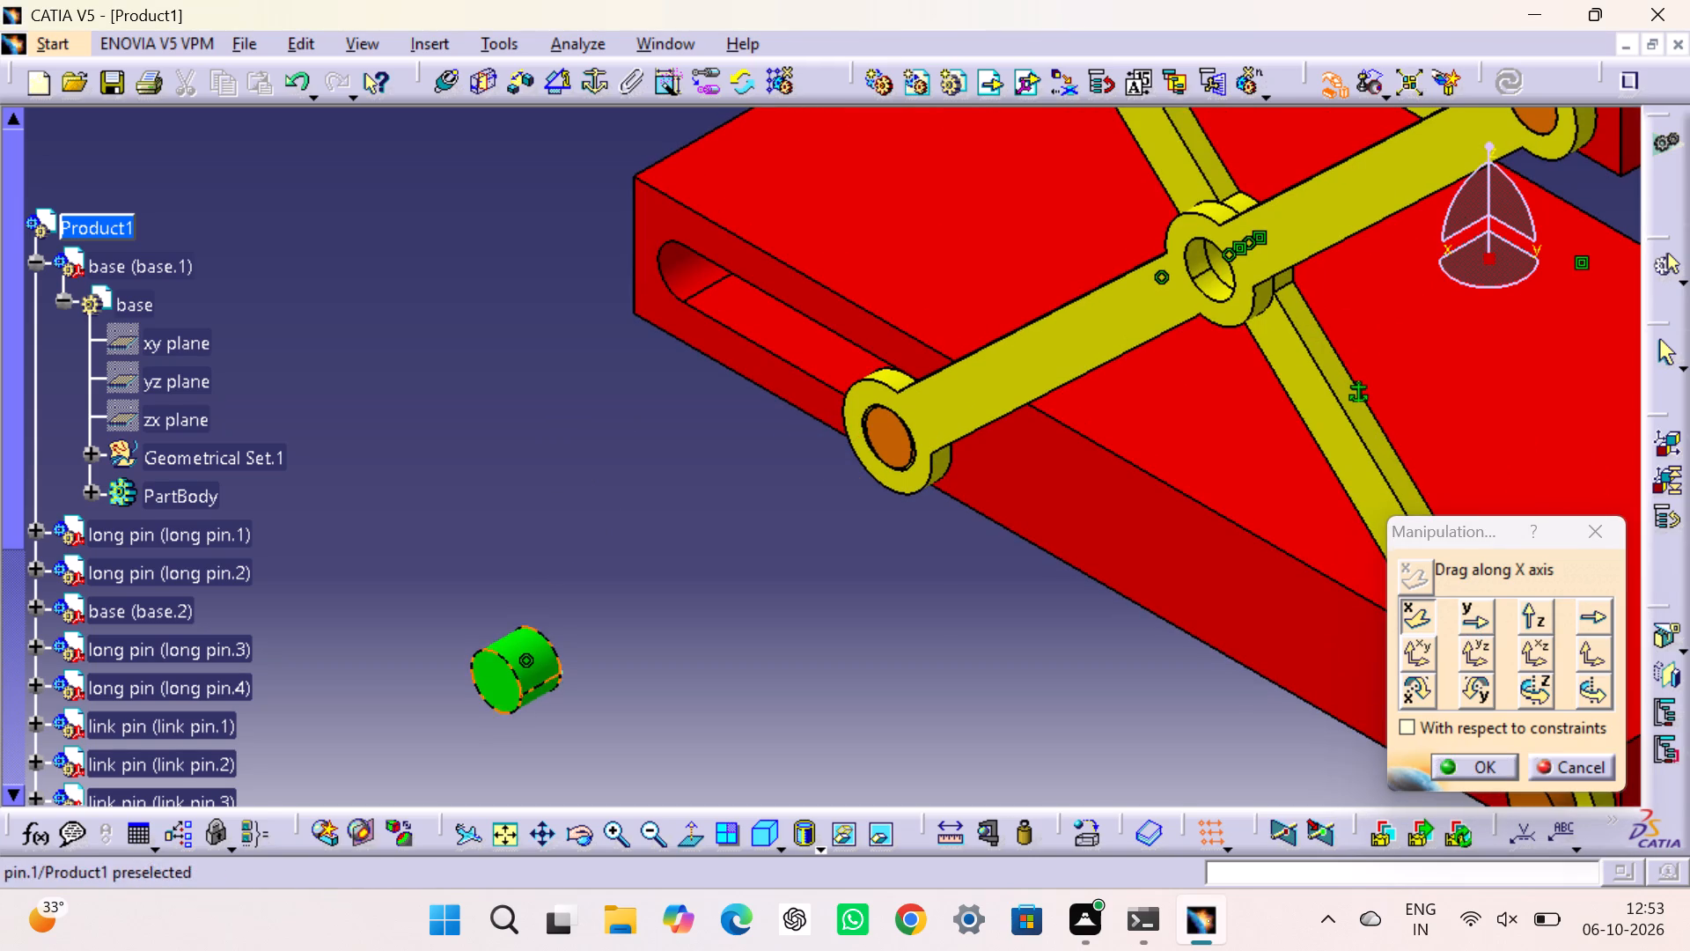
{"action": "left_click_drag", "start_coordinate": [521, 660], "coordinate": [586, 627]}
{"action": "left_click_drag", "start_coordinate": [522, 675], "coordinate": [1312, 398]}
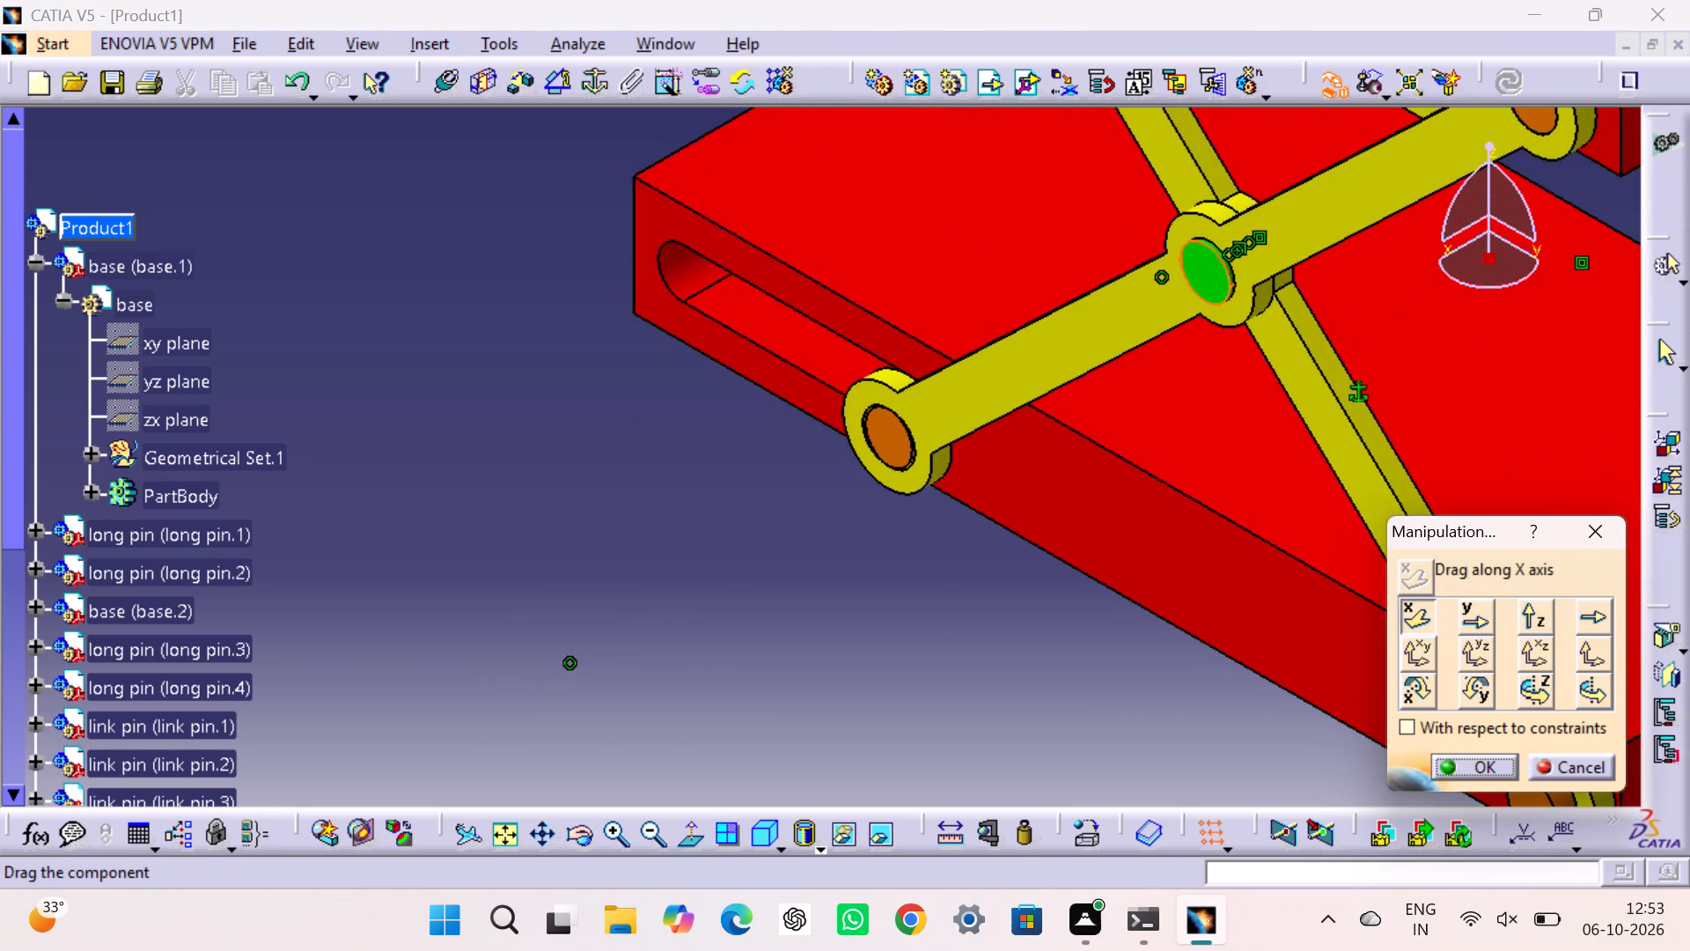
{"action": "left_click_drag", "start_coordinate": [1312, 398], "coordinate": [1314, 396]}
{"action": "middle_click_drag", "start_coordinate": [980, 631], "coordinate": [903, 619]}
{"action": "right_click_drag", "start_coordinate": [975, 631], "coordinate": [903, 619]}
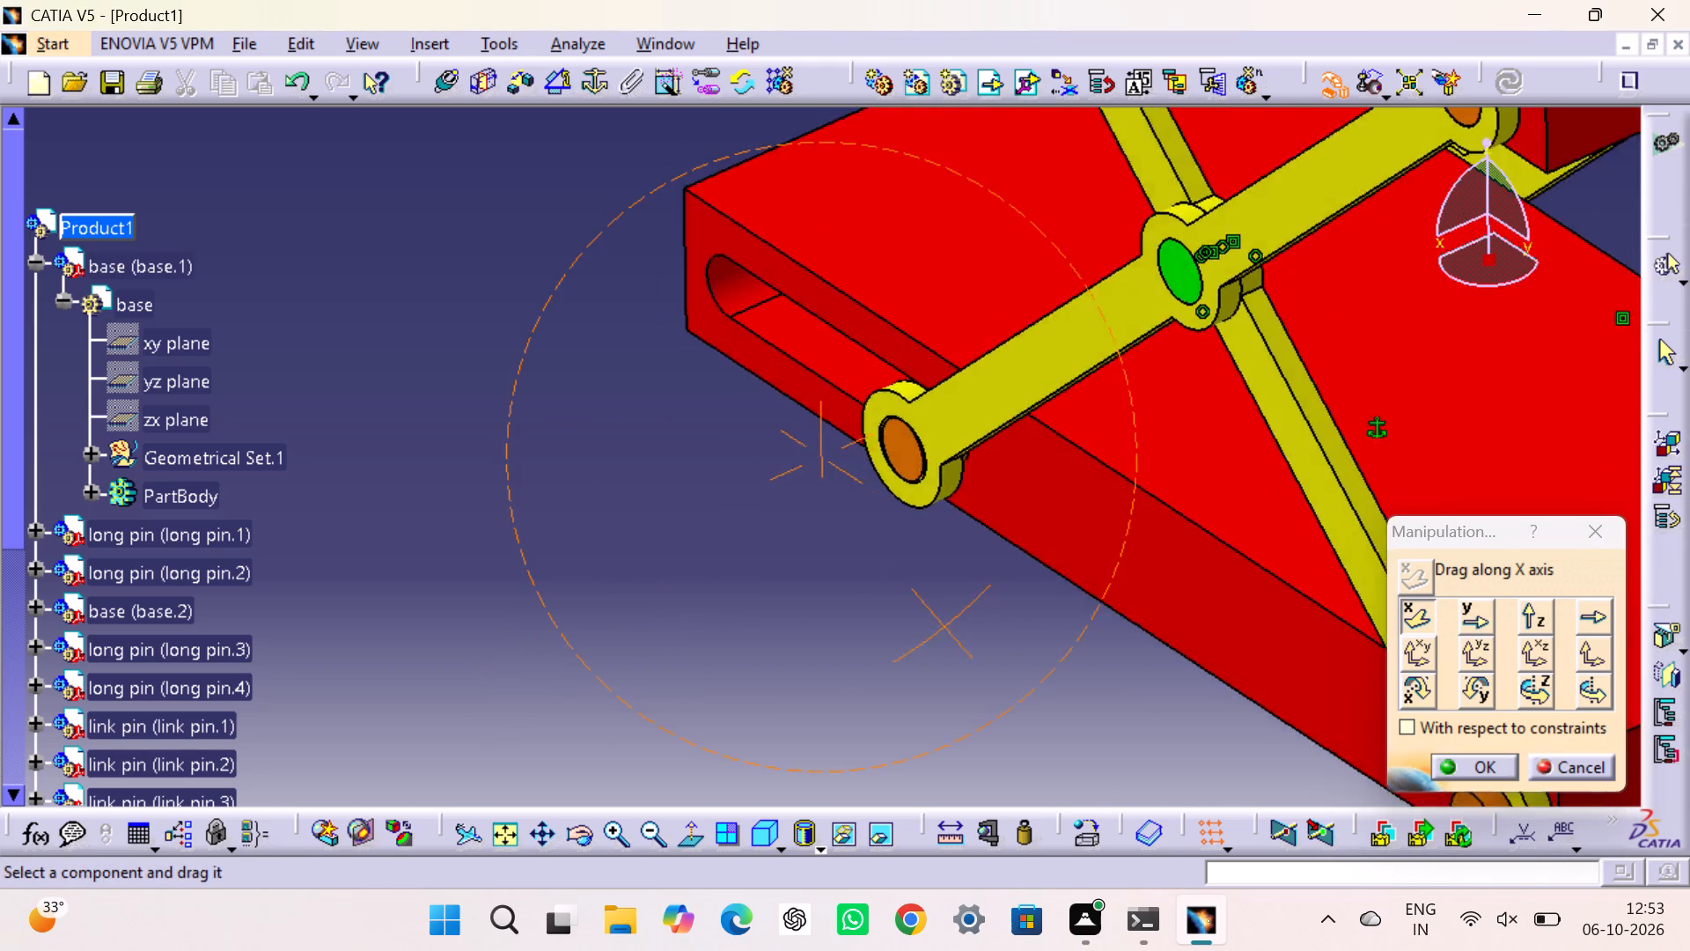
{"action": "middle_click_drag", "start_coordinate": [903, 619], "coordinate": [725, 549]}
{"action": "right_click_drag", "start_coordinate": [903, 619], "coordinate": [725, 549]}
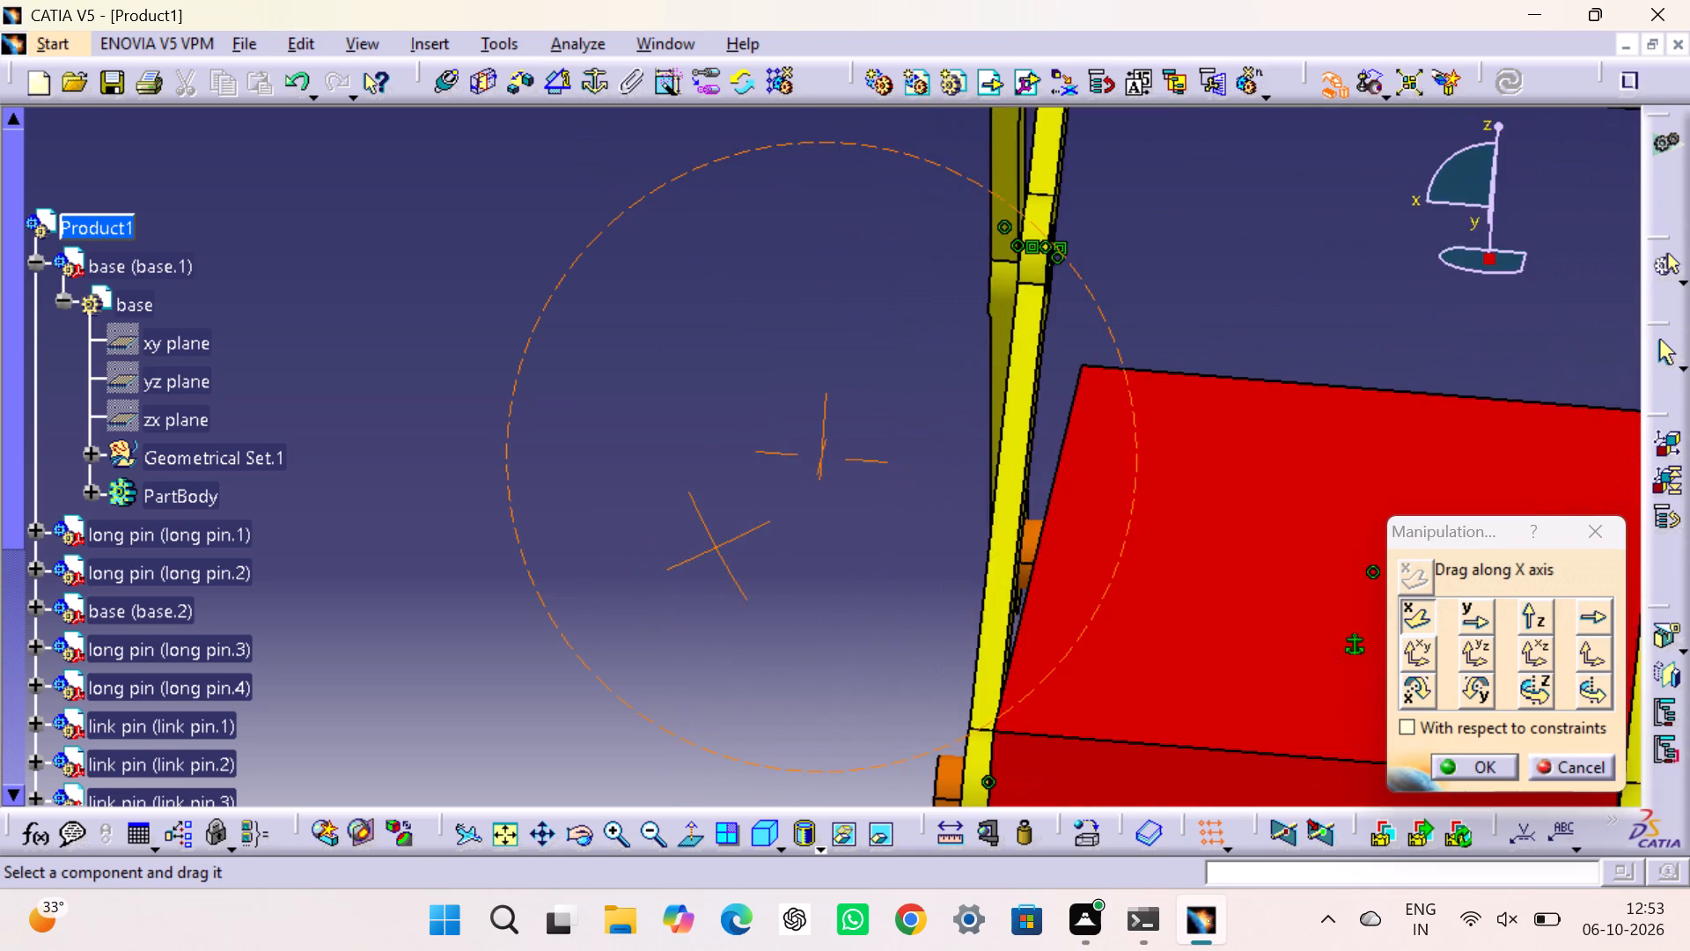
{"action": "right_click_drag", "start_coordinate": [725, 549], "coordinate": [931, 602]}
{"action": "middle_click_drag", "start_coordinate": [725, 549], "coordinate": [931, 602]}
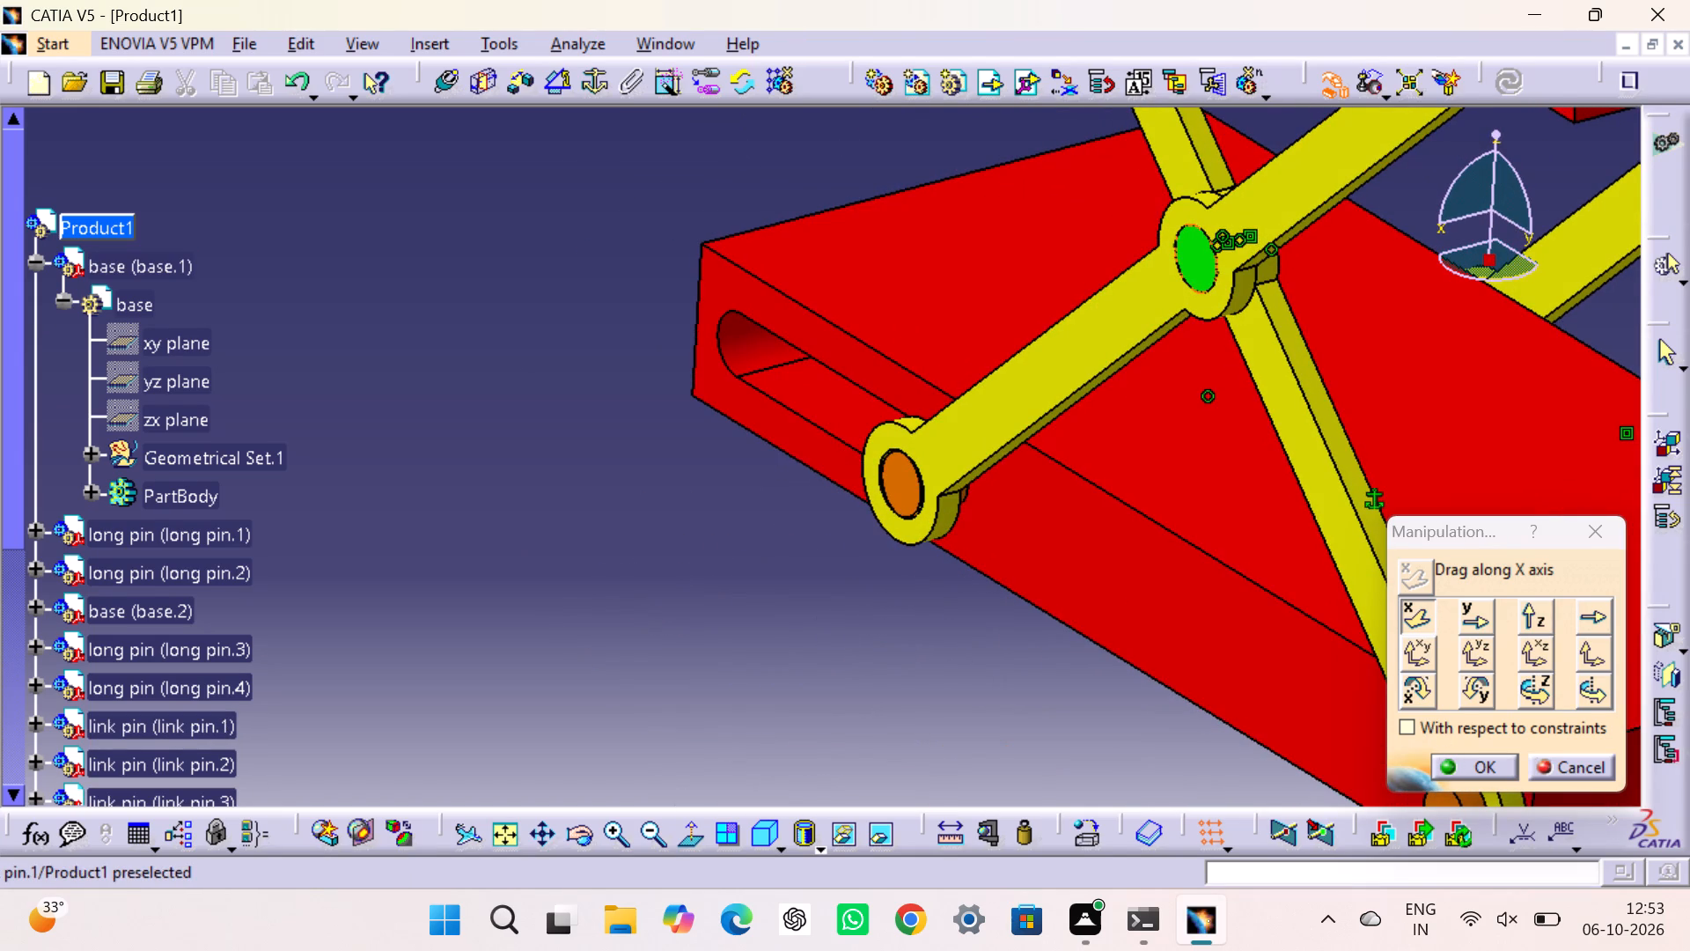
{"action": "left_click_drag", "start_coordinate": [1189, 261], "coordinate": [1165, 265]}
{"action": "left_click", "coordinate": [728, 184]}
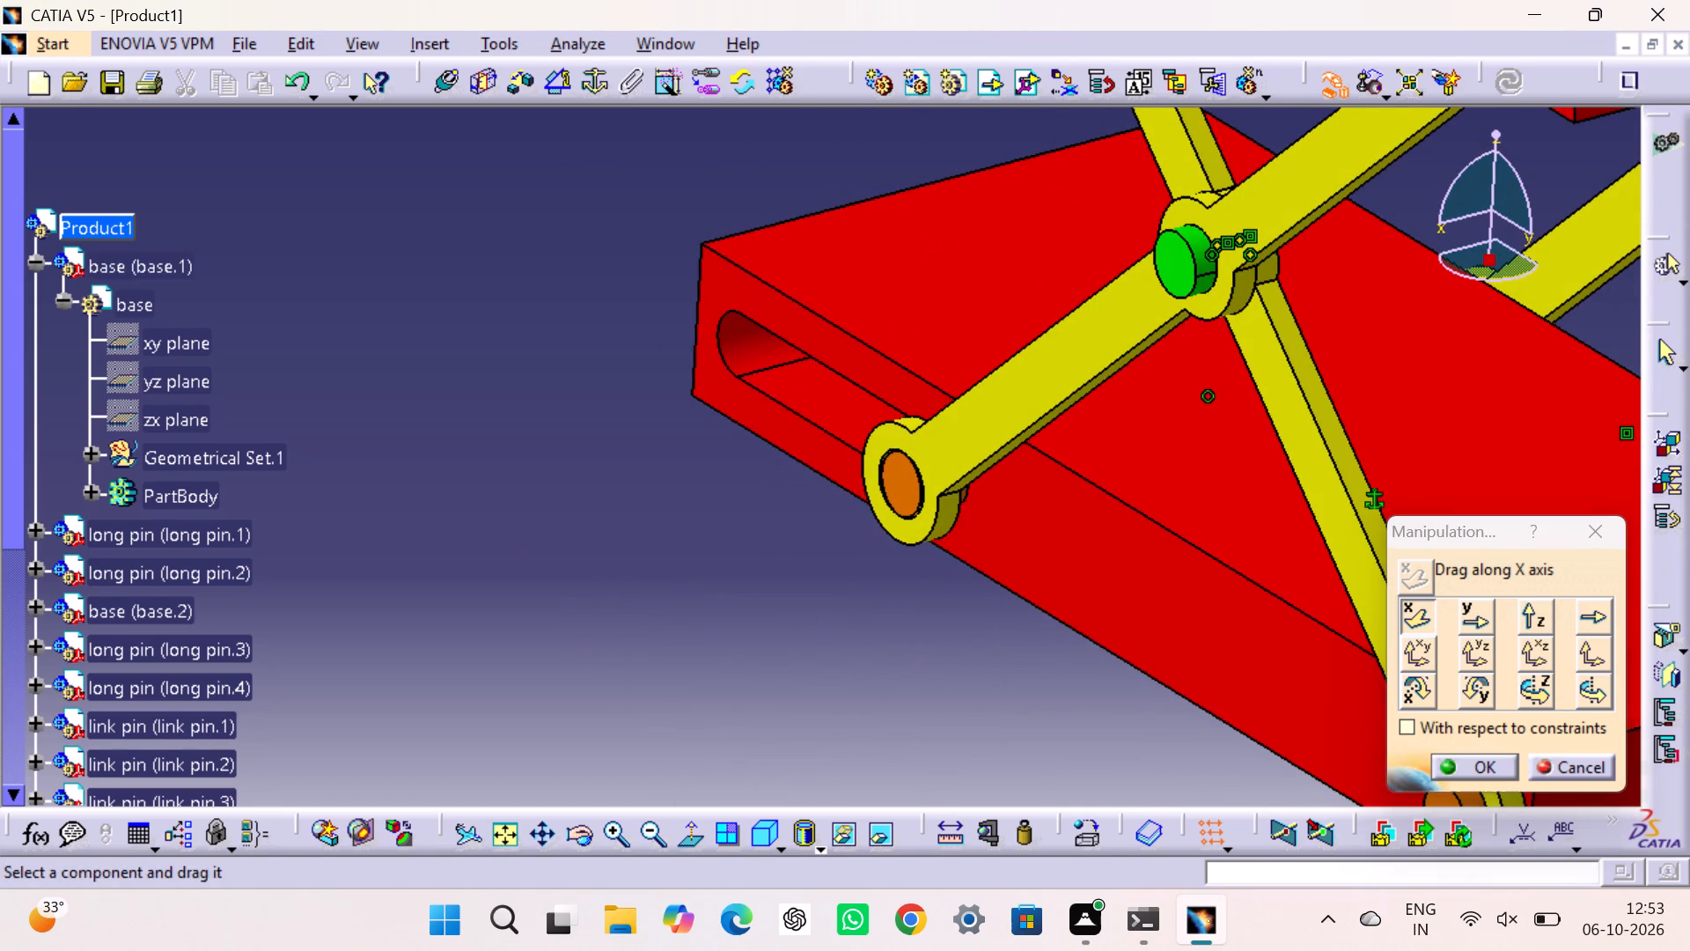
{"action": "left_click", "coordinate": [1469, 770]}
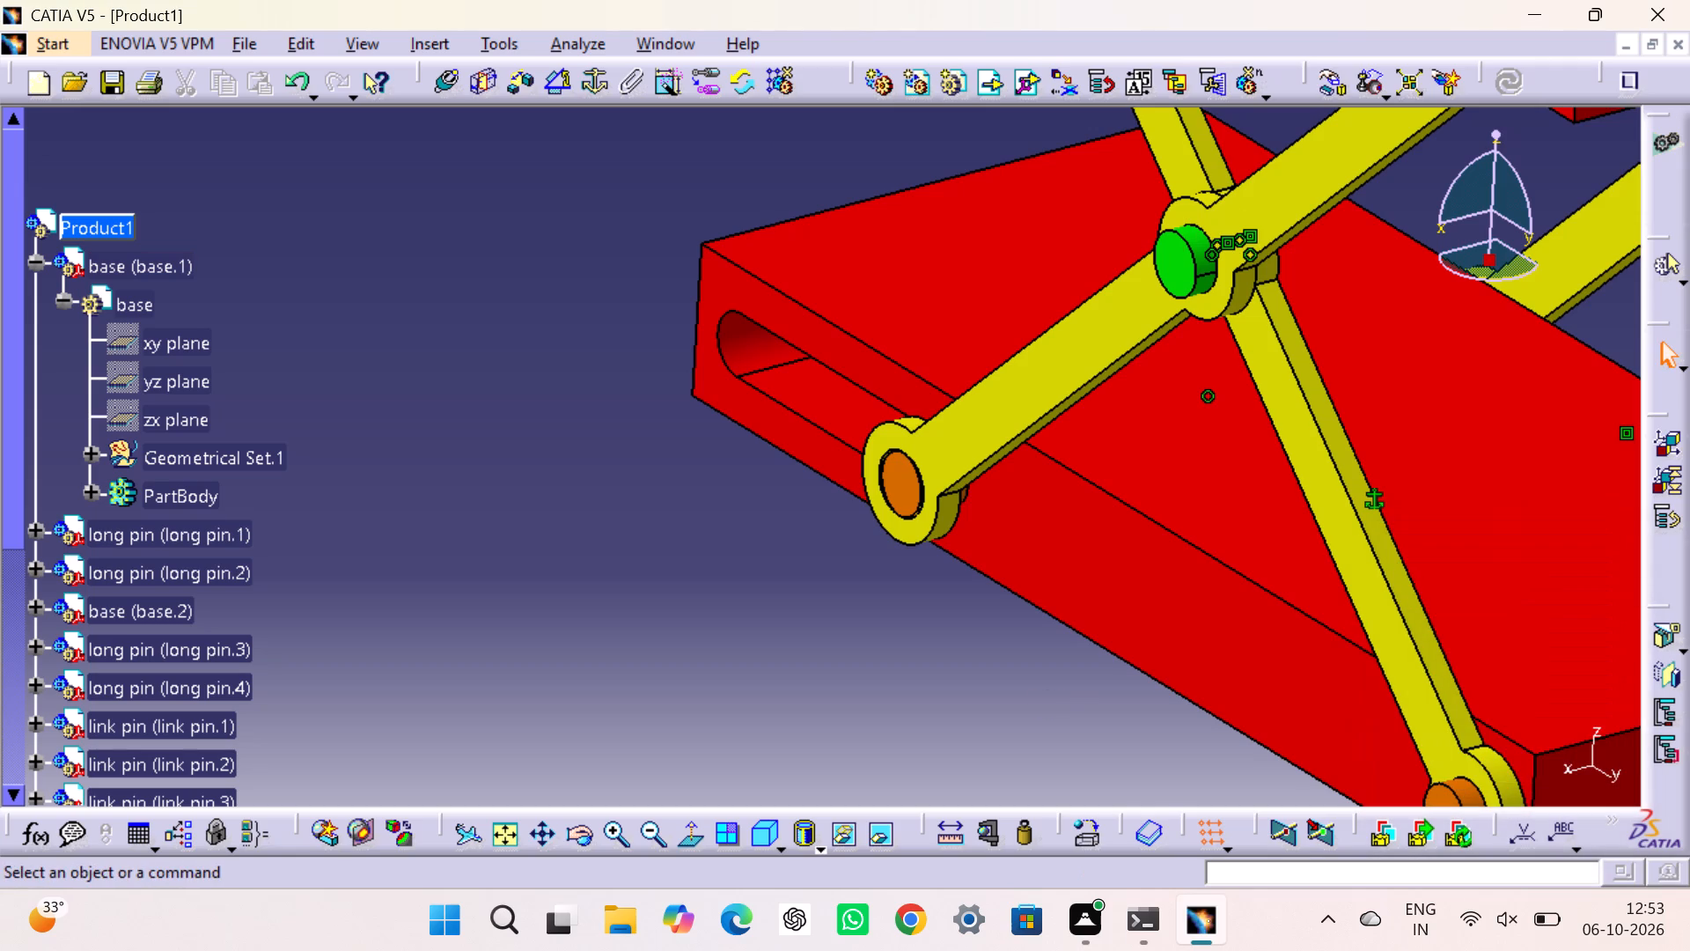
Add a 0 mm offset constraint between the small pin's end face and link pin.3's outer face, and update the assembly.
{"action": "left_click", "coordinate": [1048, 703]}
{"action": "left_click", "coordinate": [522, 85]}
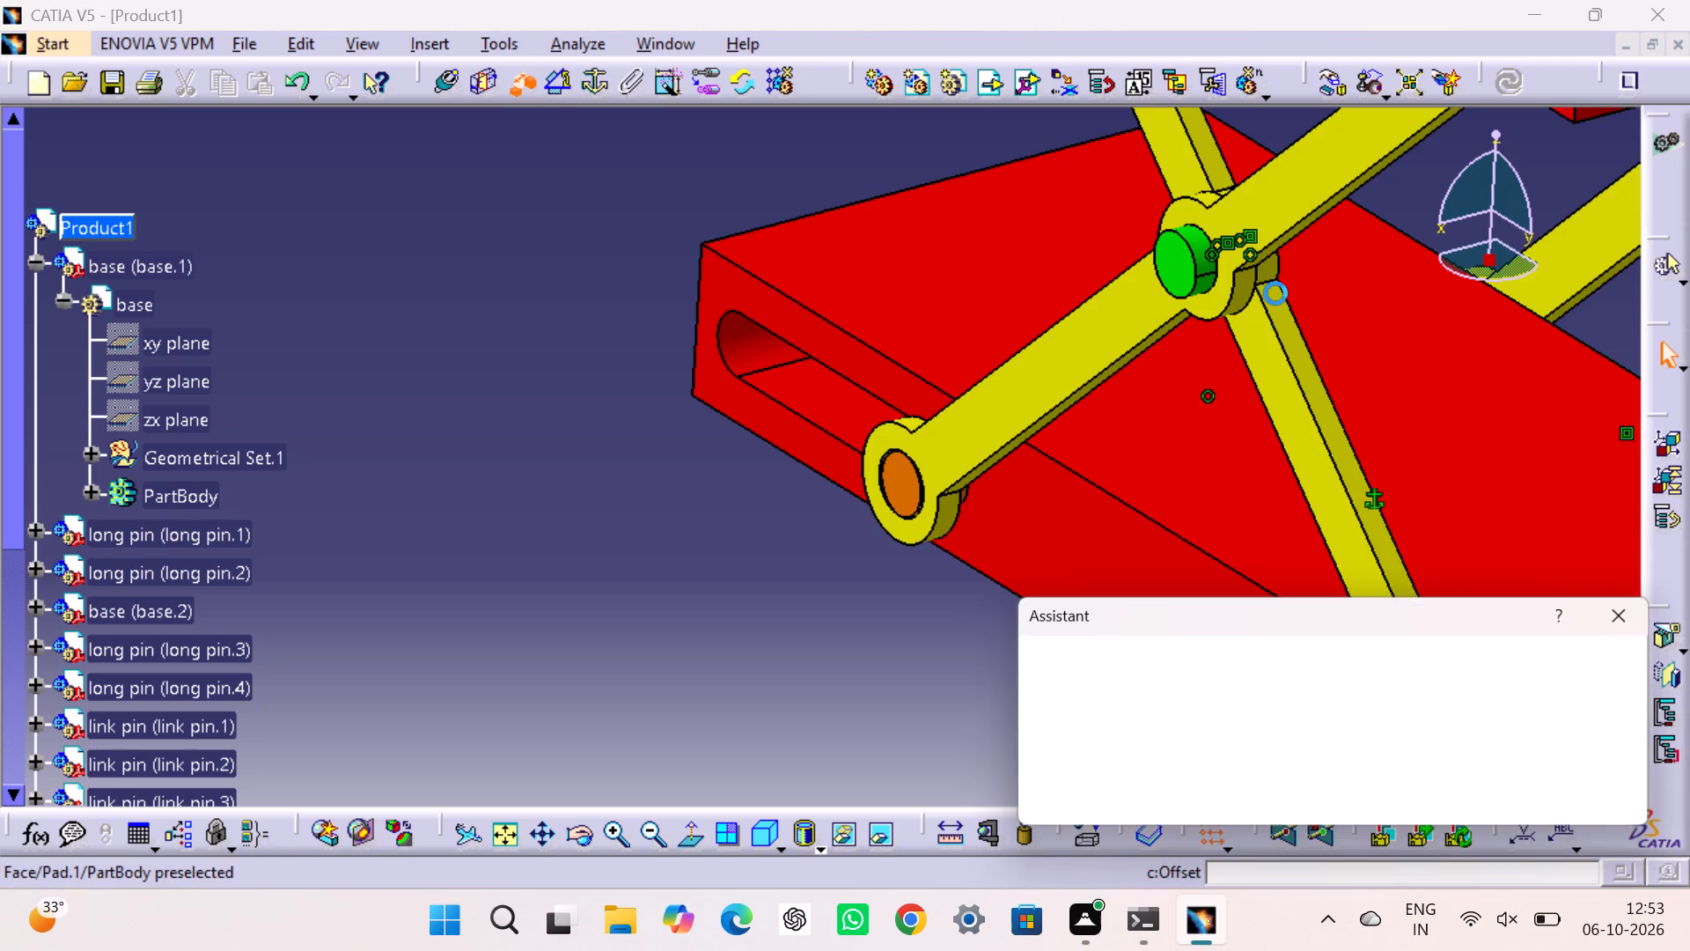
{"action": "left_click", "coordinate": [1177, 256]}
{"action": "left_click", "coordinate": [1185, 210]}
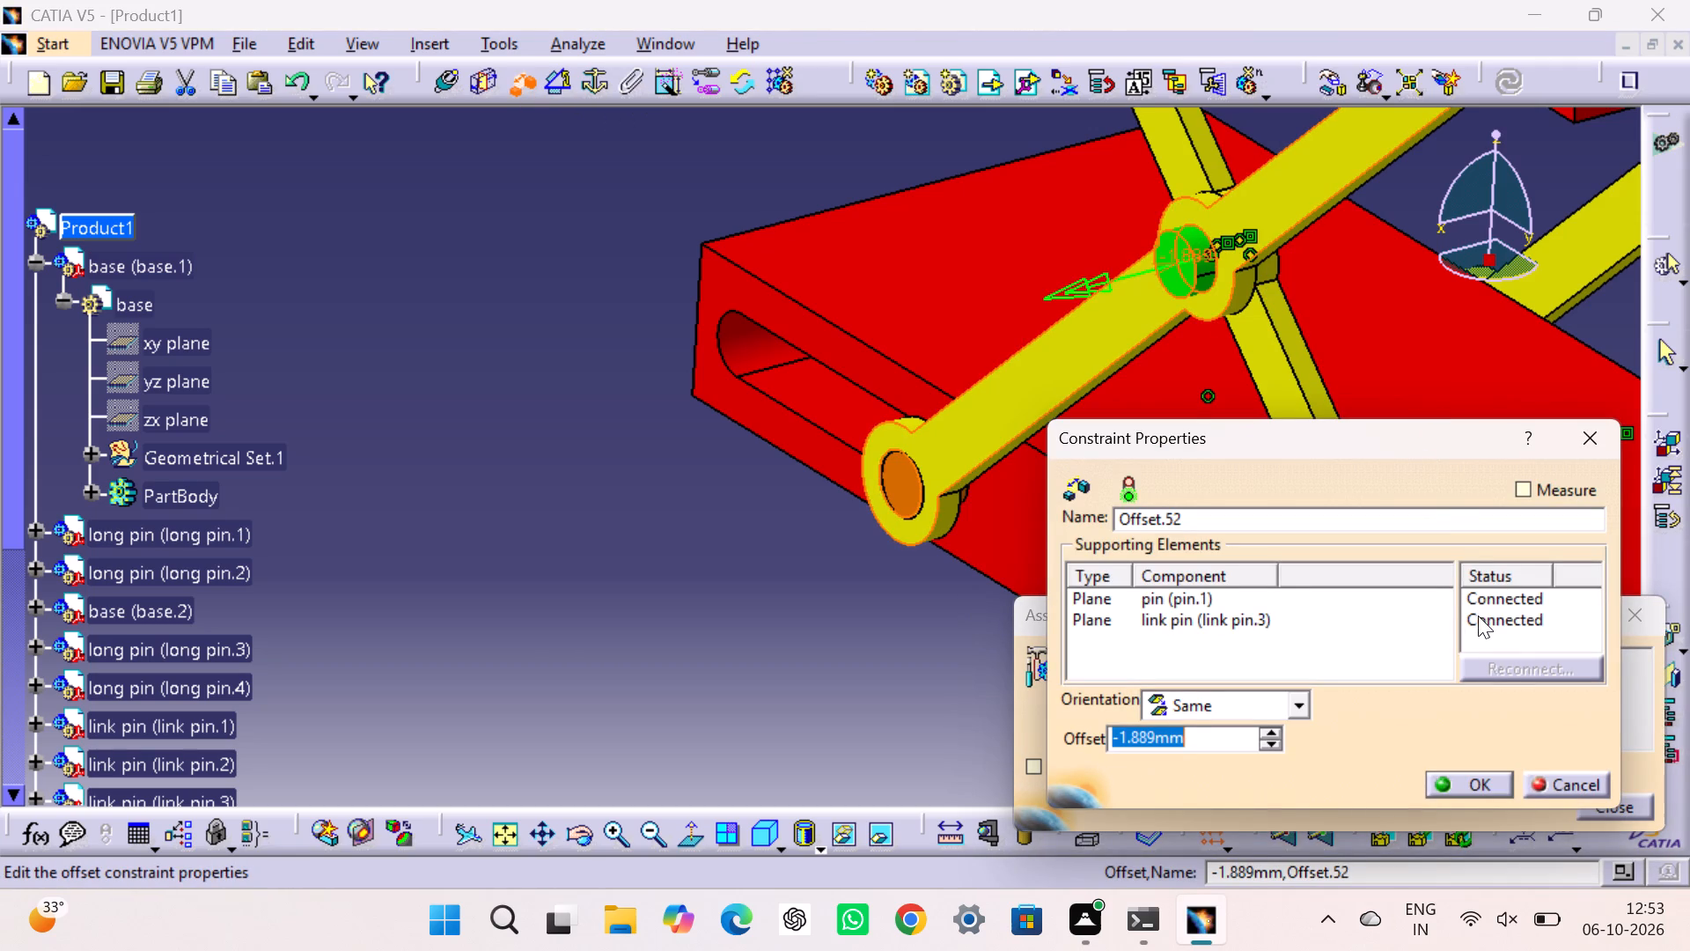
{"action": "key", "text": "0"}
{"action": "key", "text": "Return"}
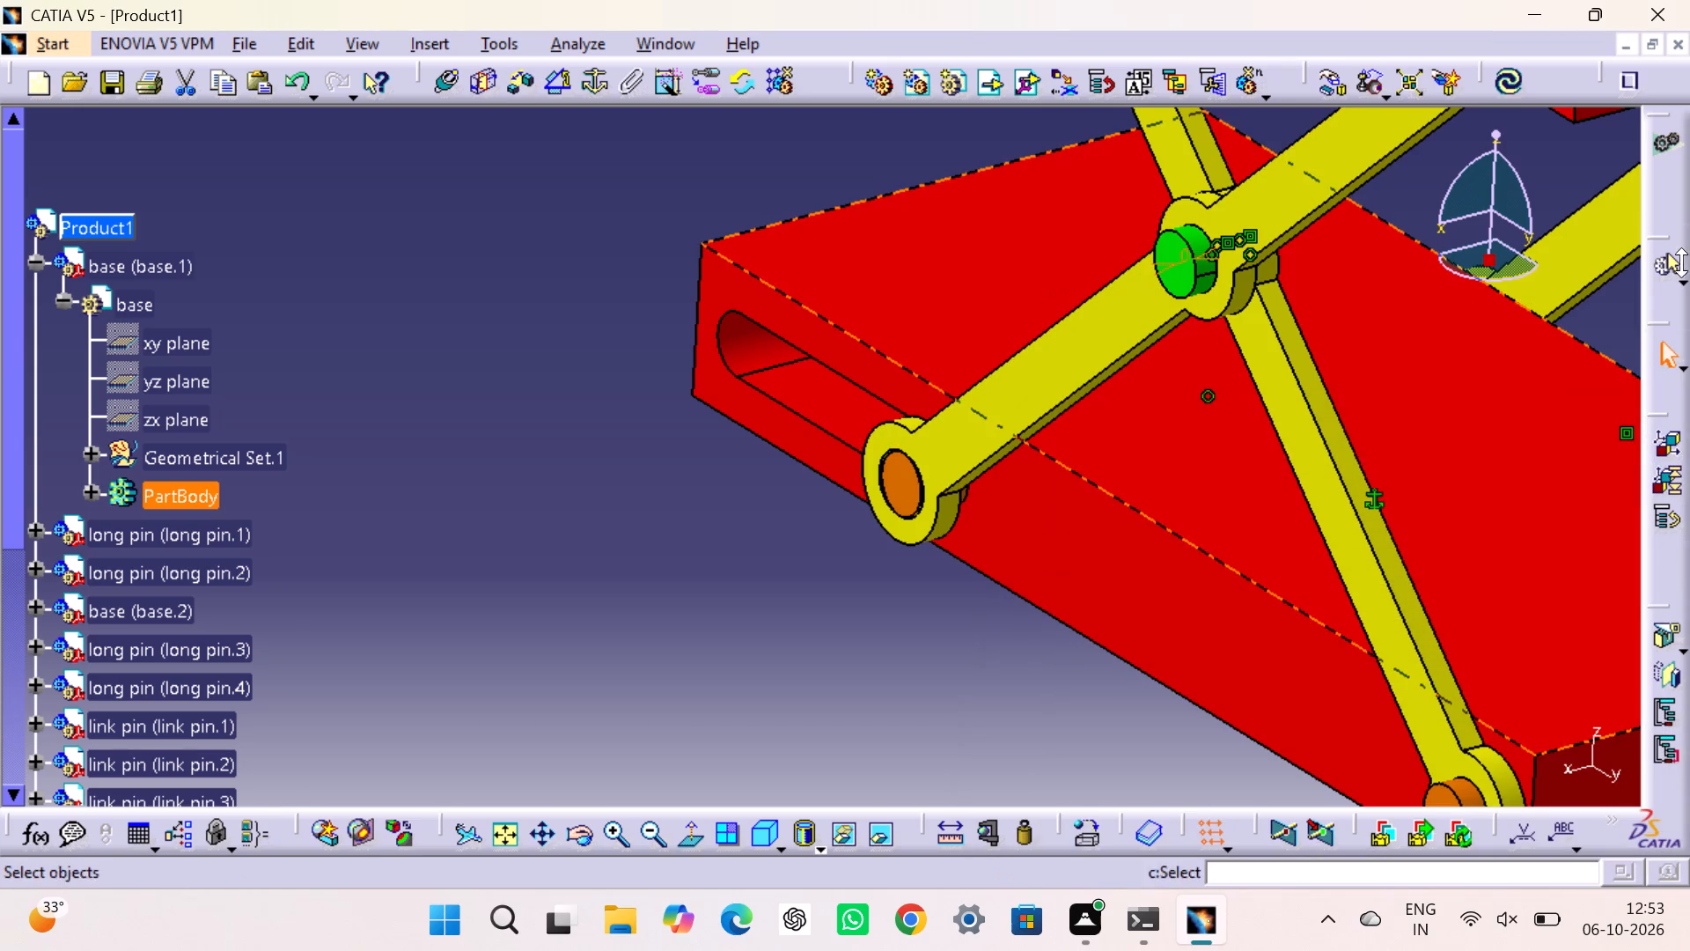
{"action": "left_click", "coordinate": [1513, 87]}
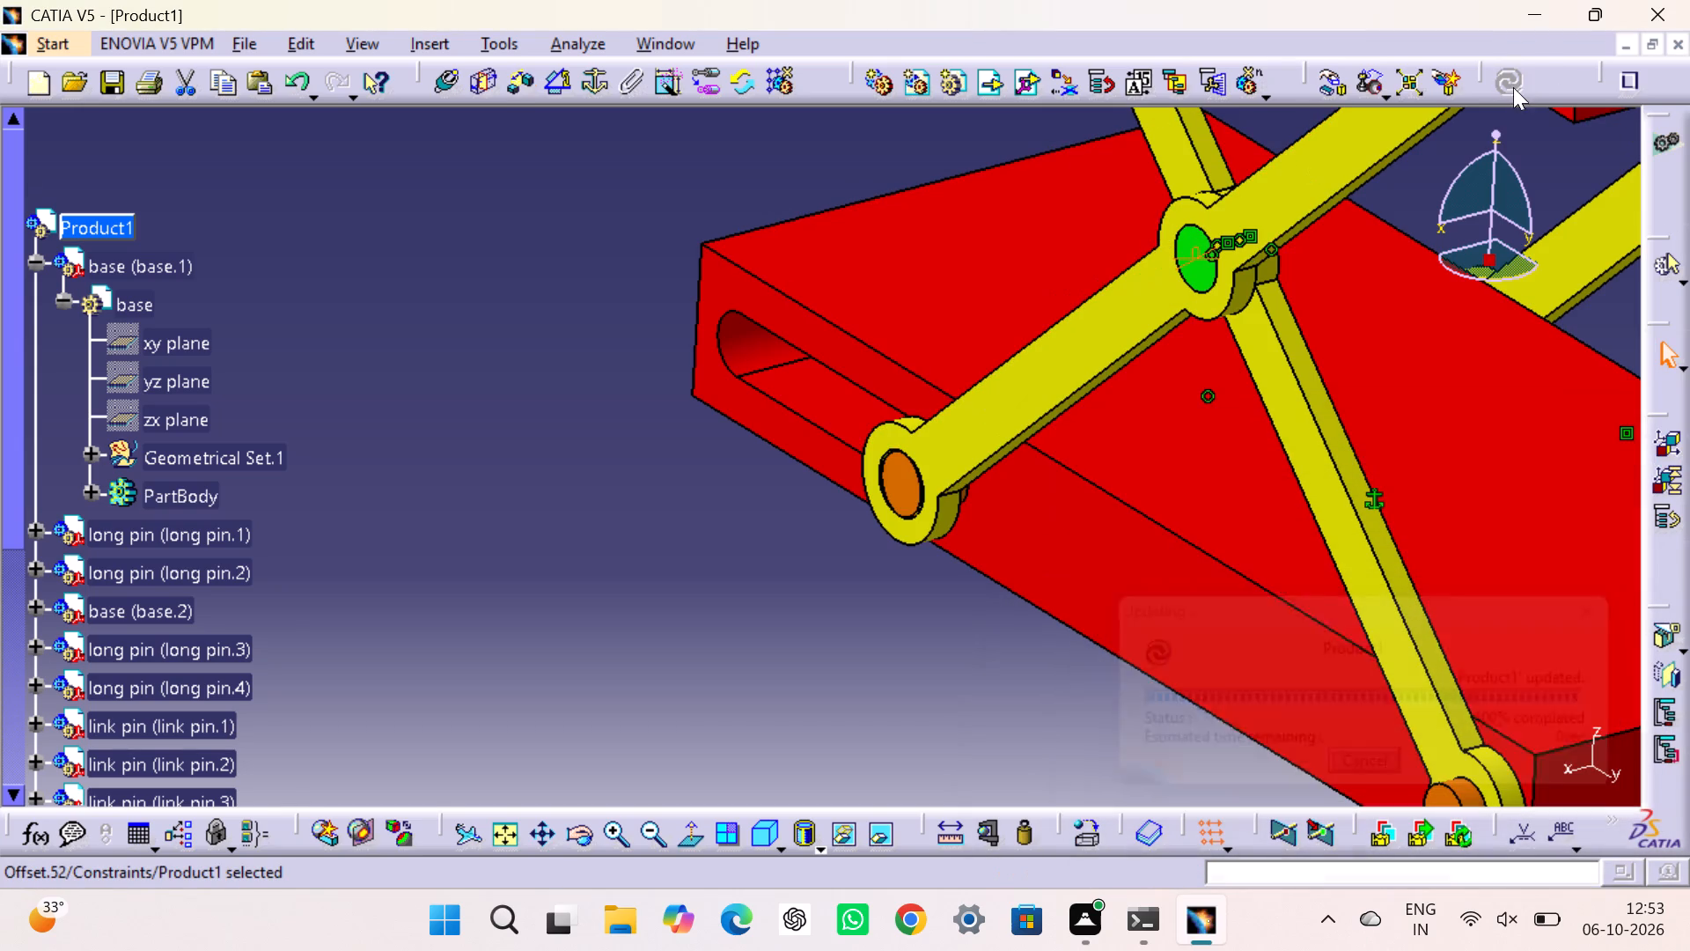
Hide the offset constraint symbol on the small pin's end face.
{"action": "left_click_drag", "start_coordinate": [603, 470], "coordinate": [625, 461]}
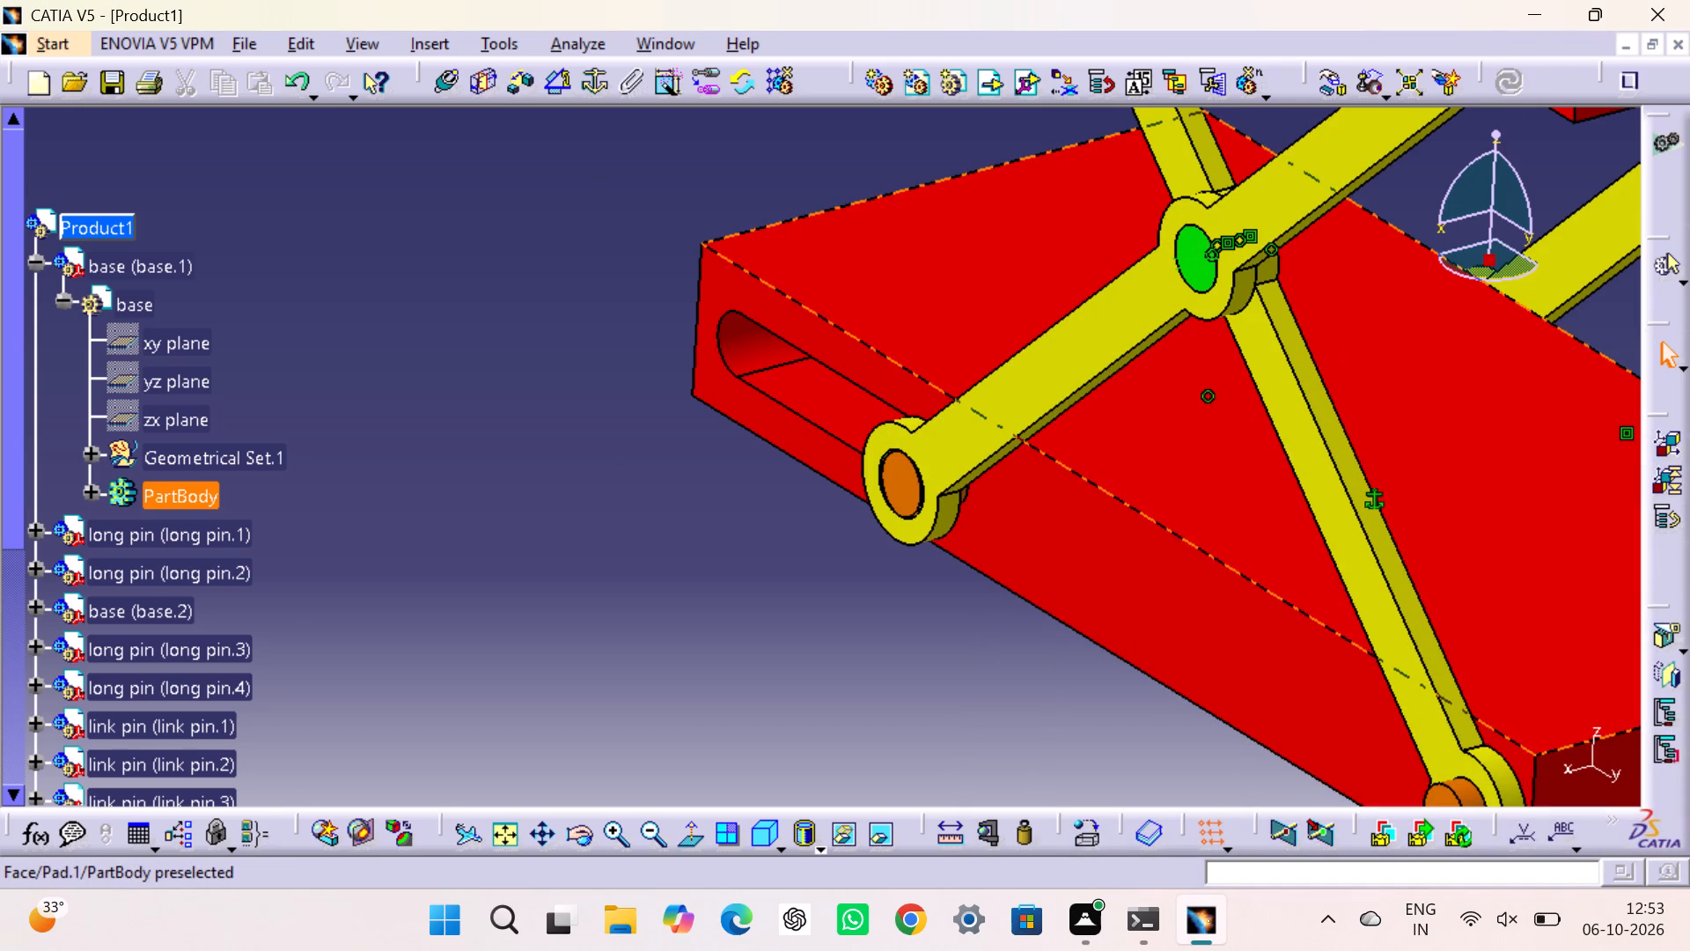
{"action": "right_click", "coordinate": [1192, 259]}
{"action": "left_click", "coordinate": [1252, 336]}
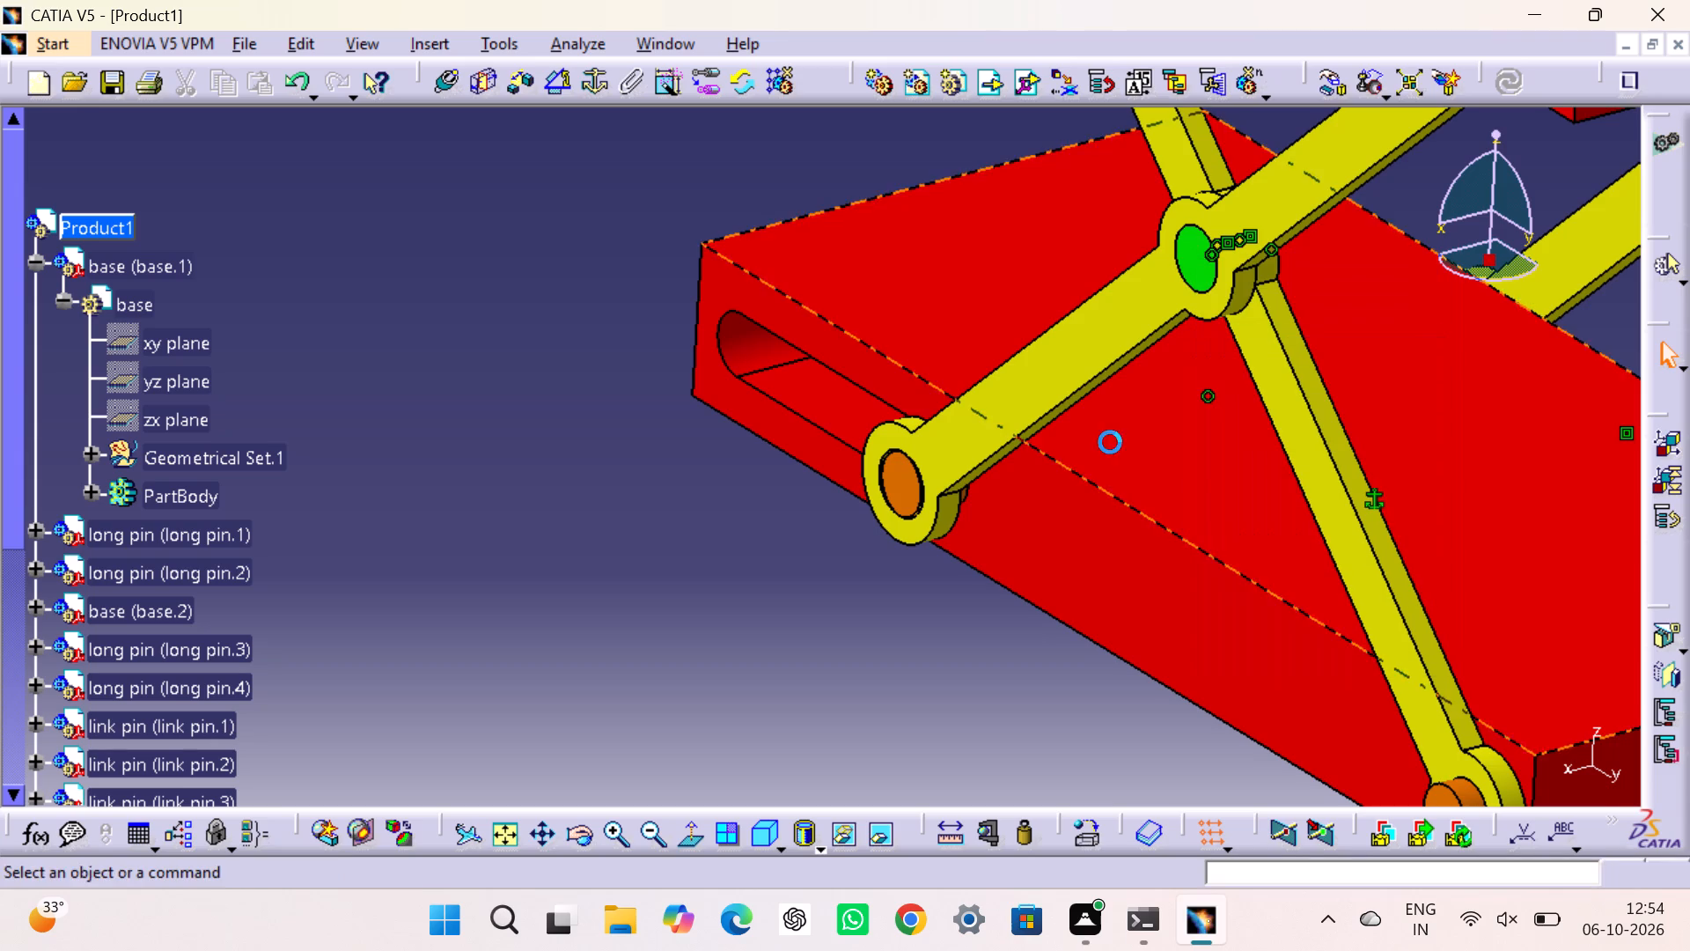
{"action": "left_click", "coordinate": [871, 566]}
Examine the small pin at the link crossing, the lower base's slot and the whole lift from several angles.
{"action": "middle_click_drag", "start_coordinate": [1310, 427], "coordinate": [1098, 587]}
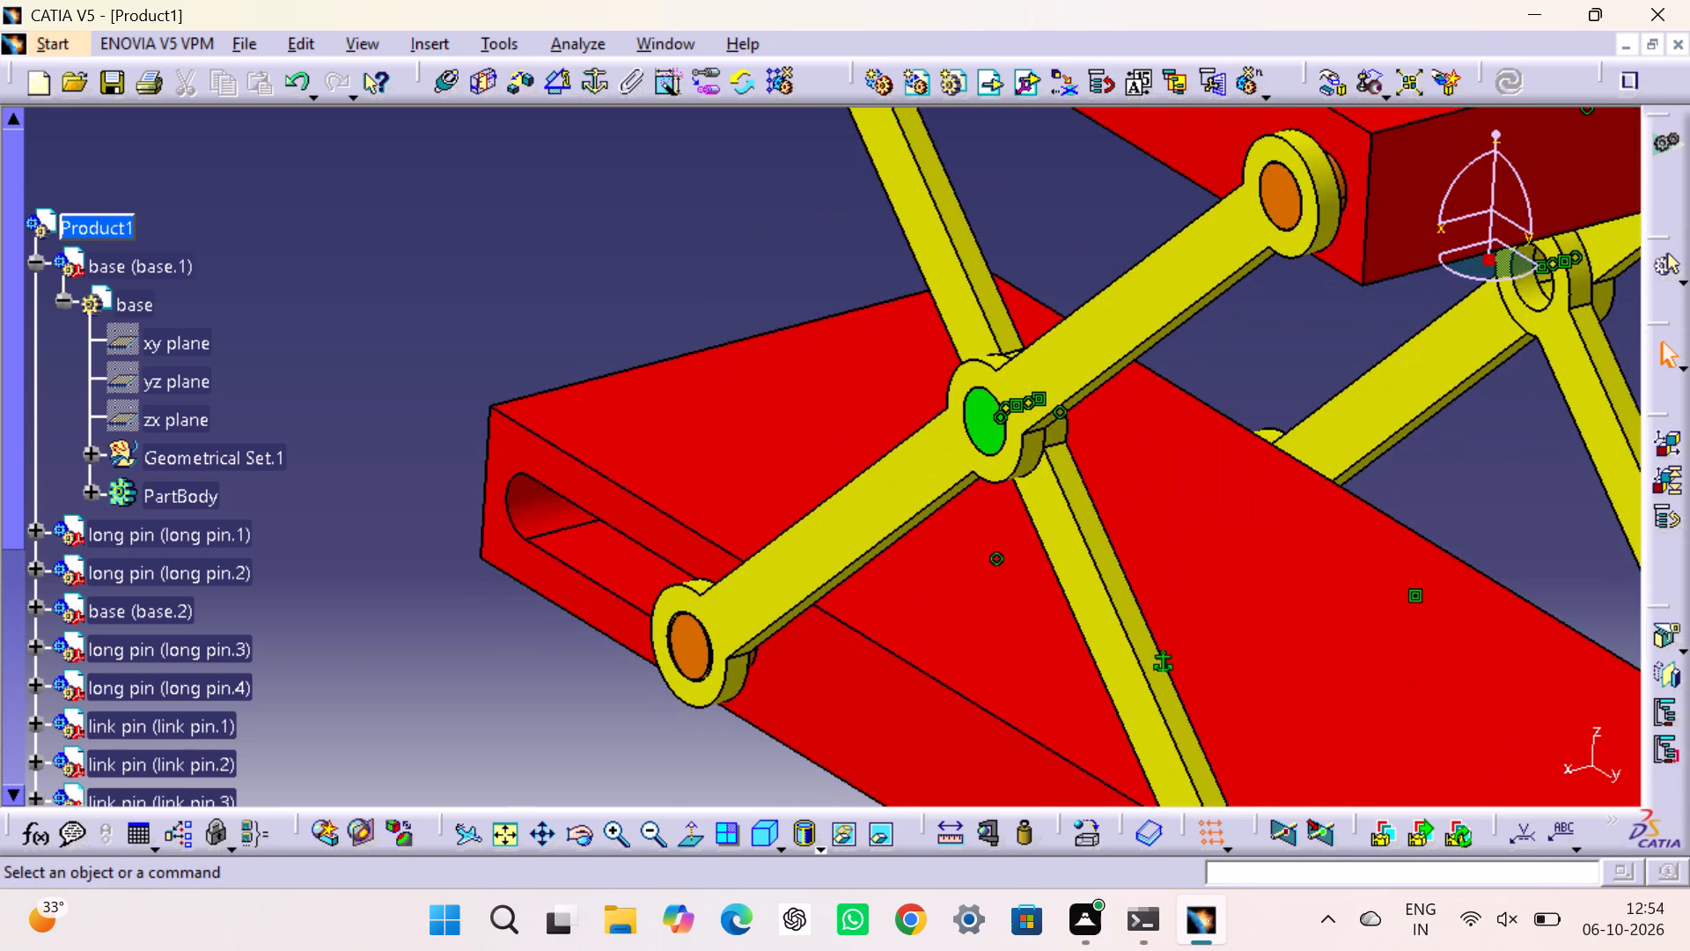
{"action": "double_click", "coordinate": [1270, 323]}
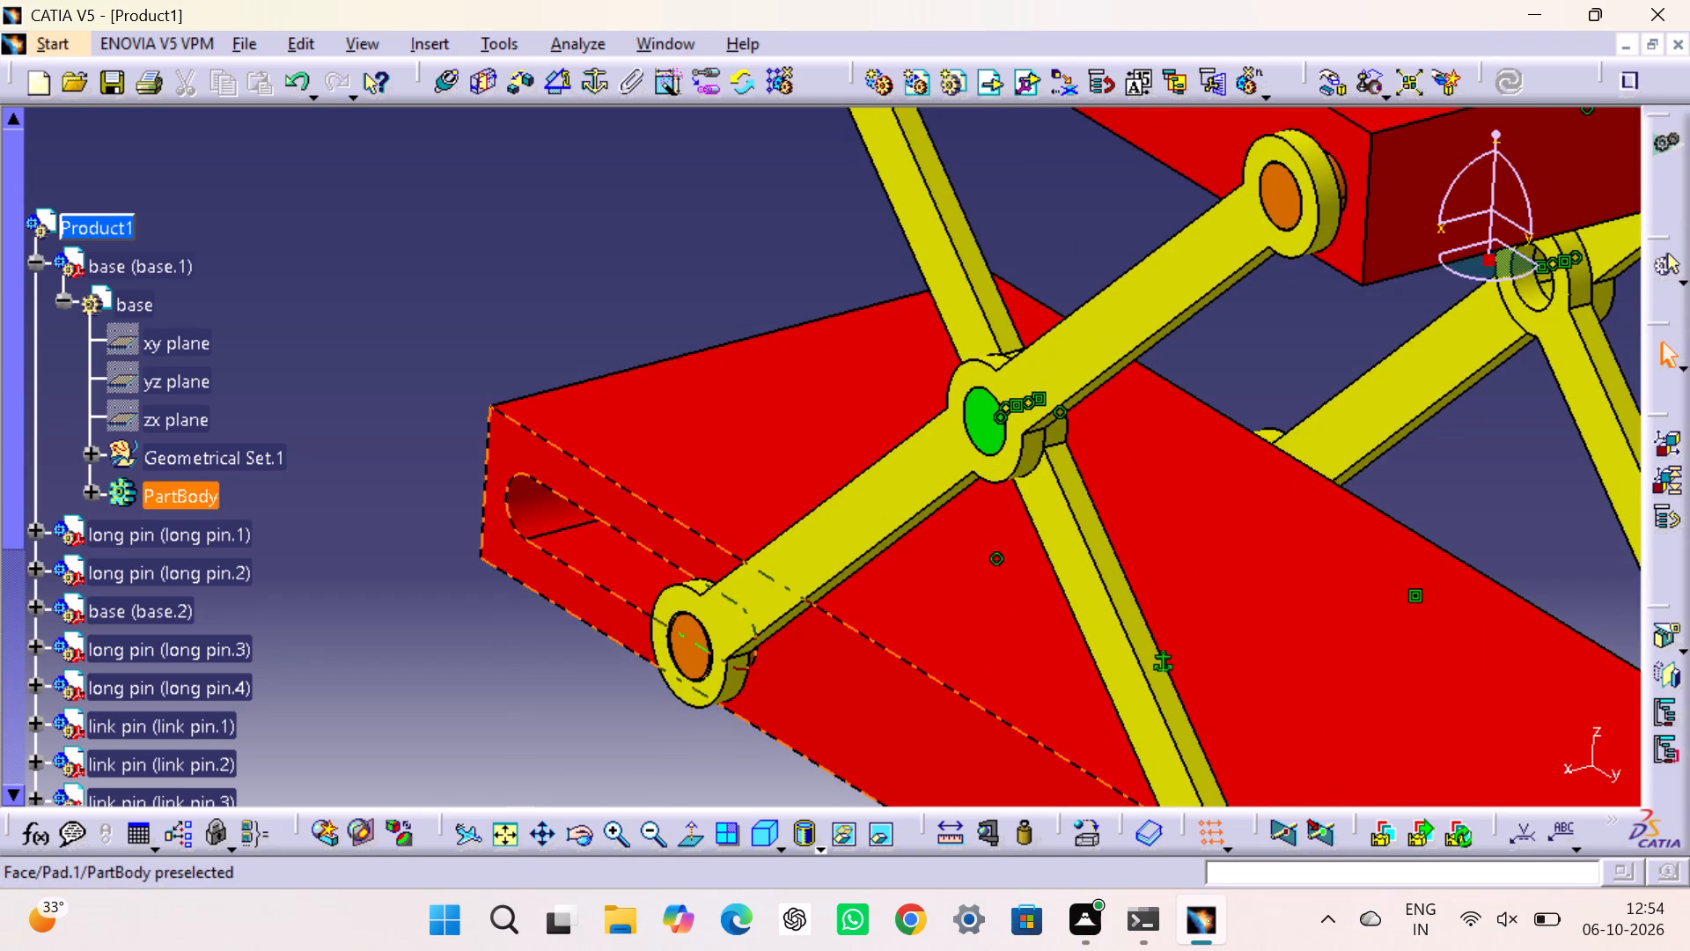
{"action": "left_click", "coordinate": [765, 821]}
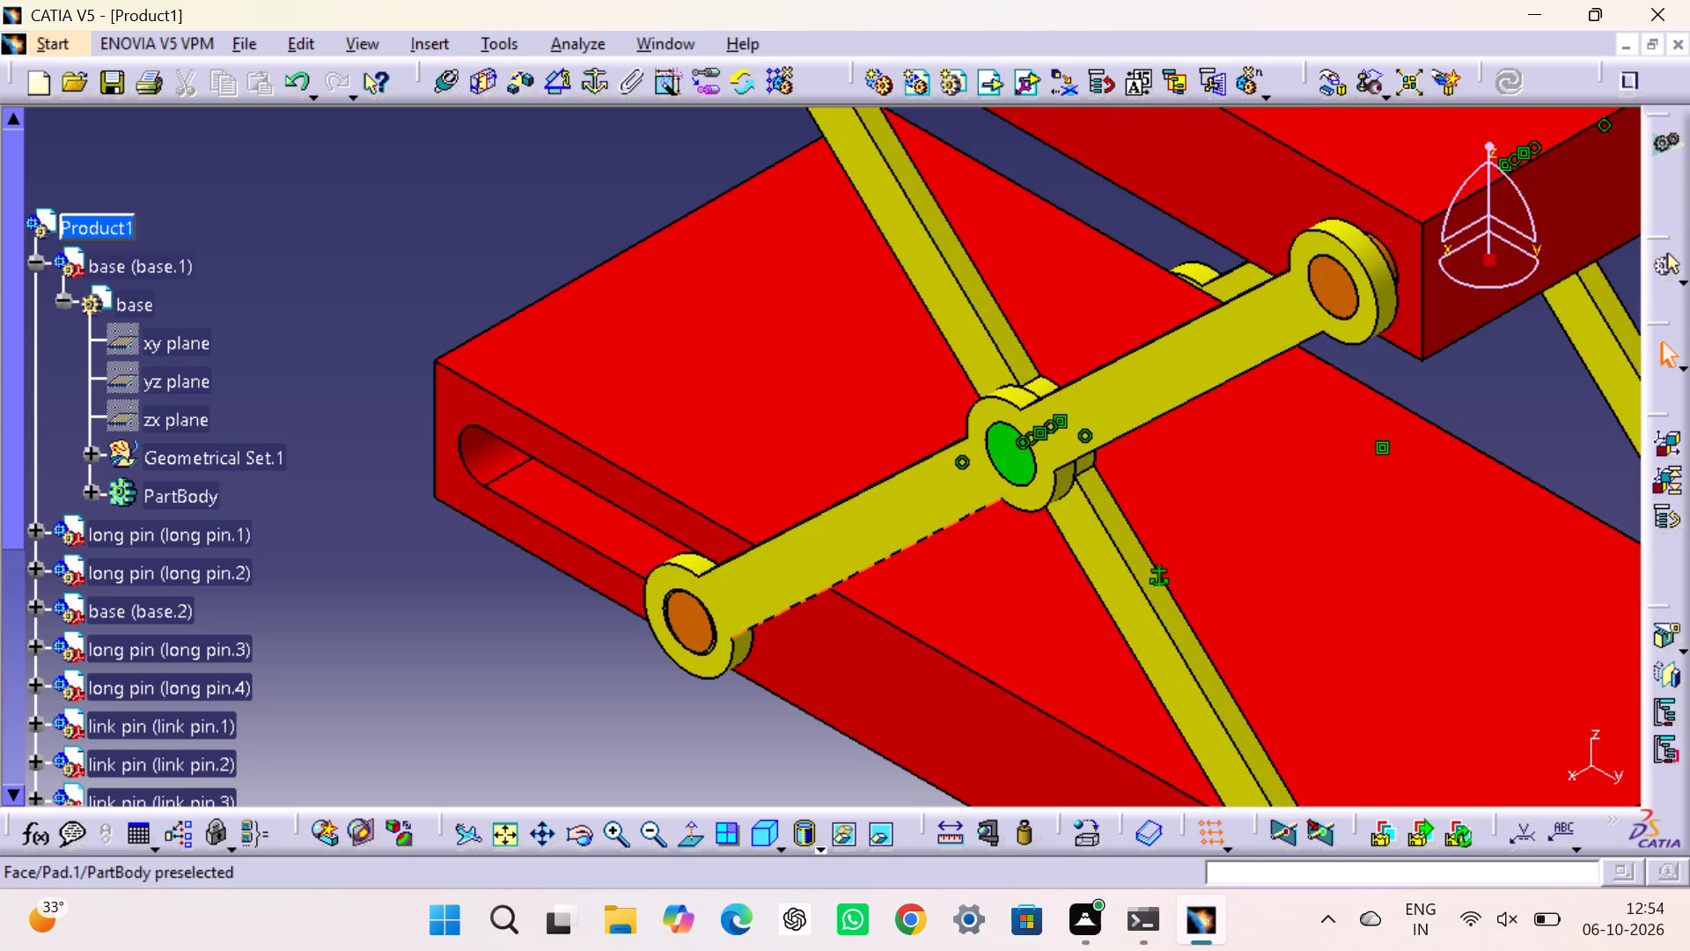
{"action": "middle_click_drag", "start_coordinate": [1029, 606], "coordinate": [735, 541]}
{"action": "right_click_drag", "start_coordinate": [1029, 606], "coordinate": [735, 541]}
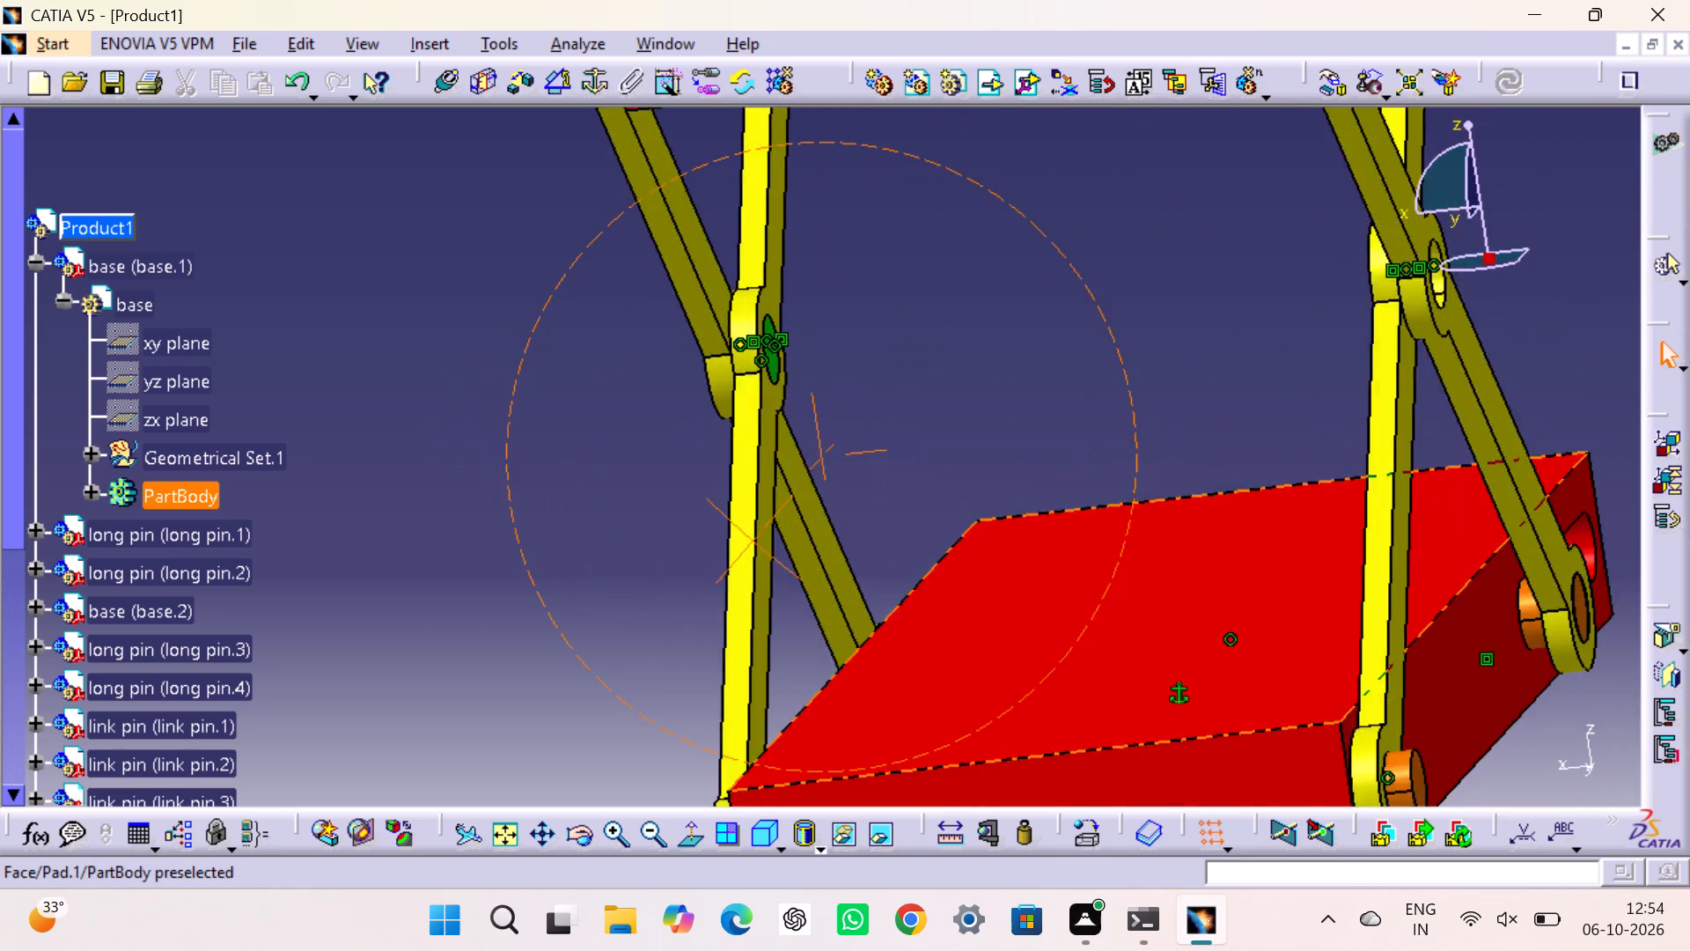
{"action": "middle_click_drag", "start_coordinate": [735, 541], "coordinate": [1107, 509]}
{"action": "right_click_drag", "start_coordinate": [735, 541], "coordinate": [1107, 509]}
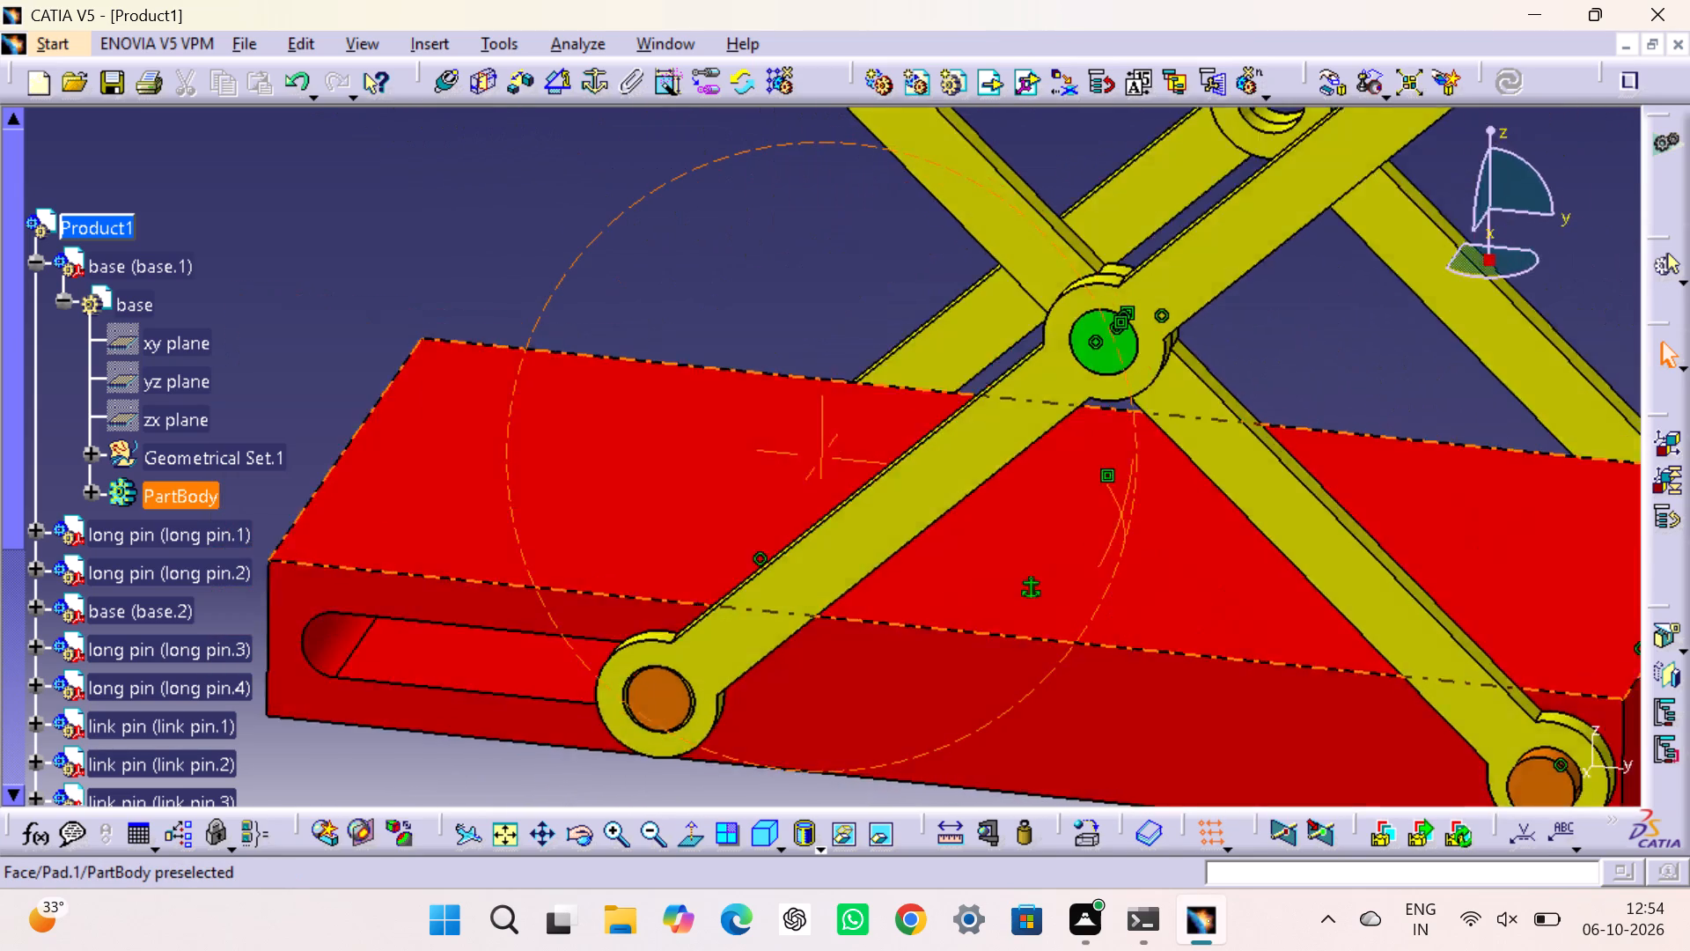
{"action": "right_click_drag", "start_coordinate": [1107, 509], "coordinate": [1050, 491]}
{"action": "middle_click_drag", "start_coordinate": [1107, 509], "coordinate": [1050, 491]}
{"action": "middle_click_drag", "start_coordinate": [983, 622], "coordinate": [995, 350]}
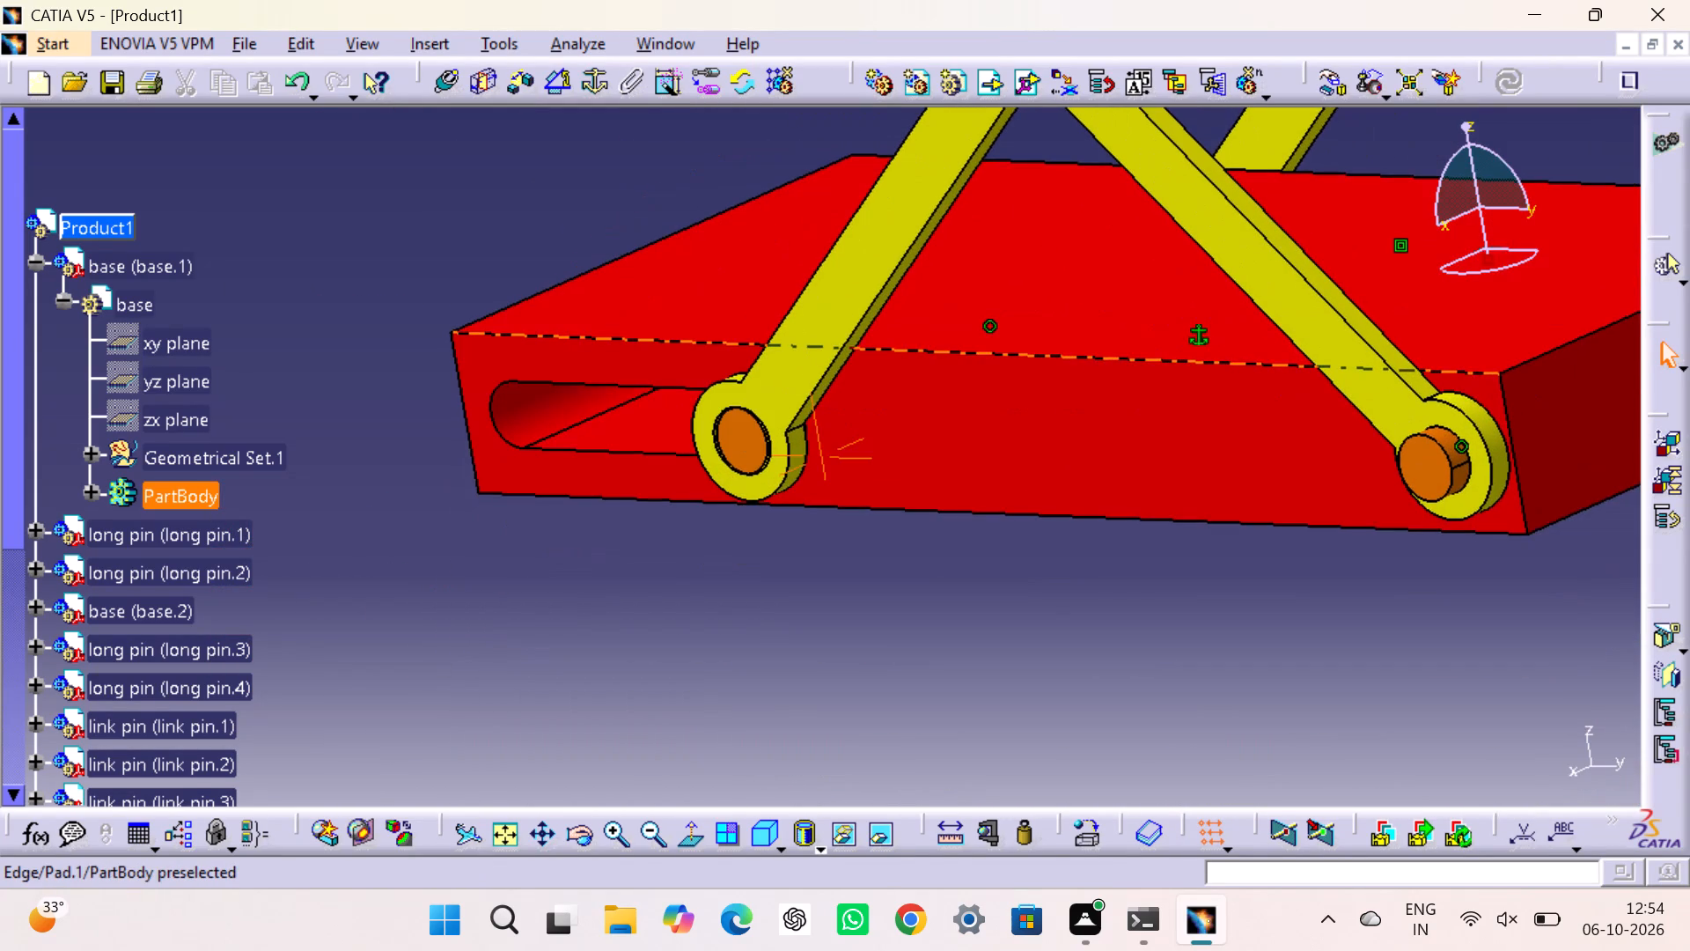
{"action": "middle_click_drag", "start_coordinate": [995, 350], "coordinate": [996, 400]}
{"action": "middle_click_drag", "start_coordinate": [879, 583], "coordinate": [1030, 615]}
{"action": "right_click_drag", "start_coordinate": [879, 583], "coordinate": [1030, 615]}
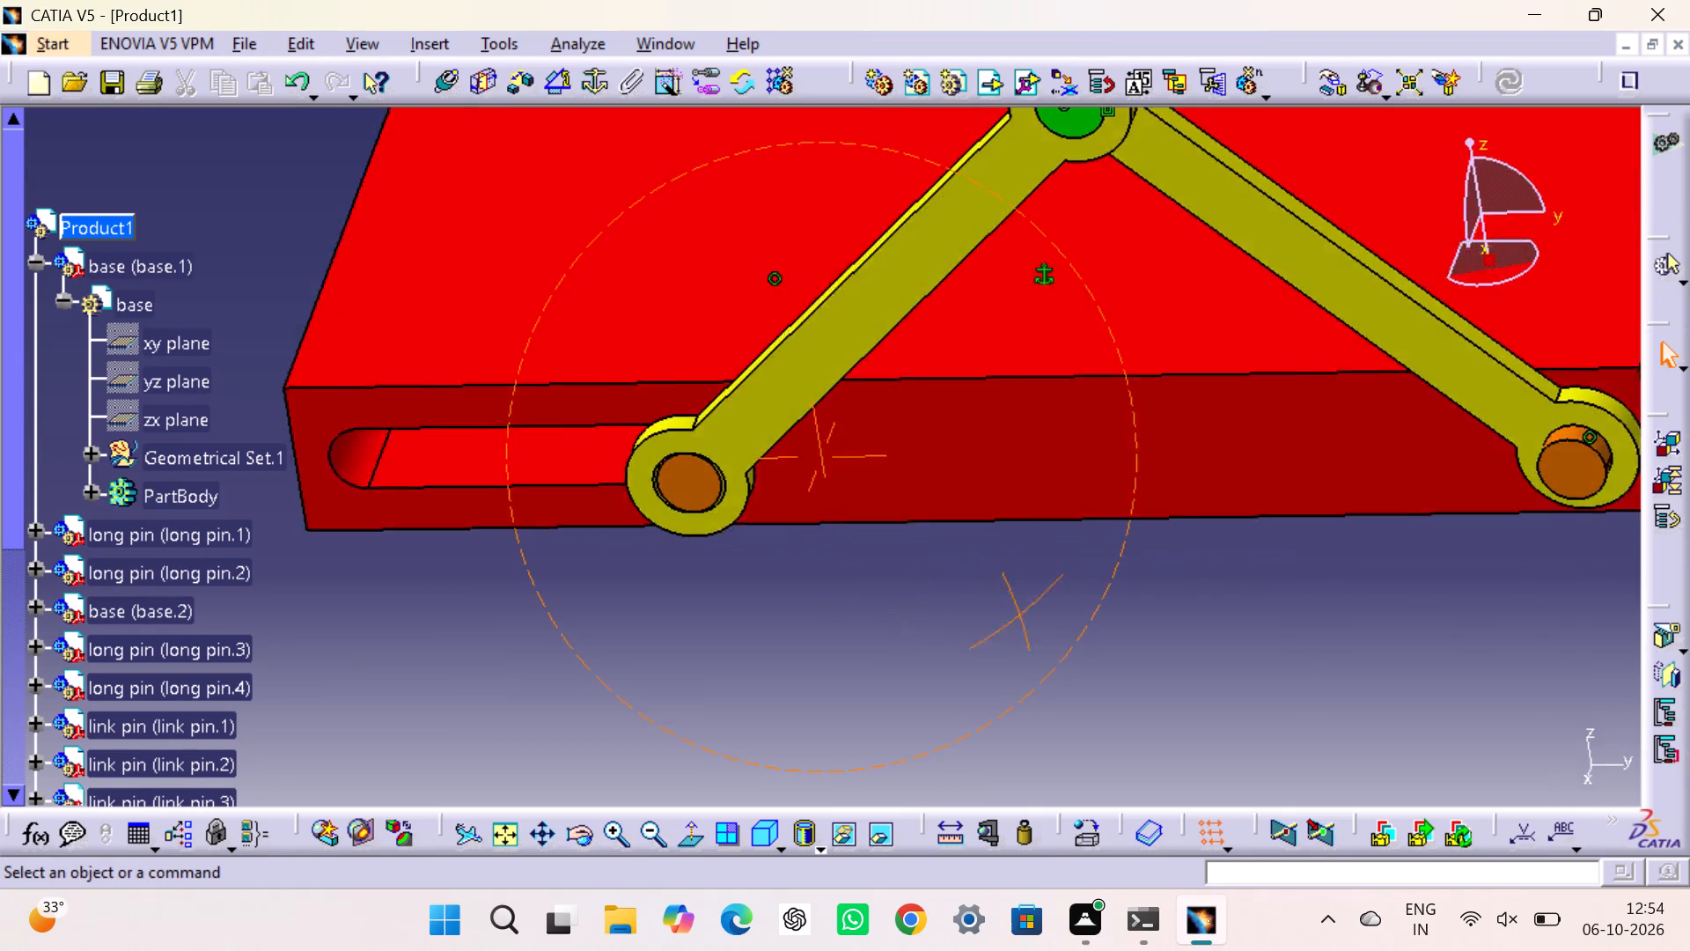
{"action": "middle_click_drag", "start_coordinate": [1030, 615], "coordinate": [1247, 552]}
{"action": "right_click_drag", "start_coordinate": [1030, 615], "coordinate": [1247, 552]}
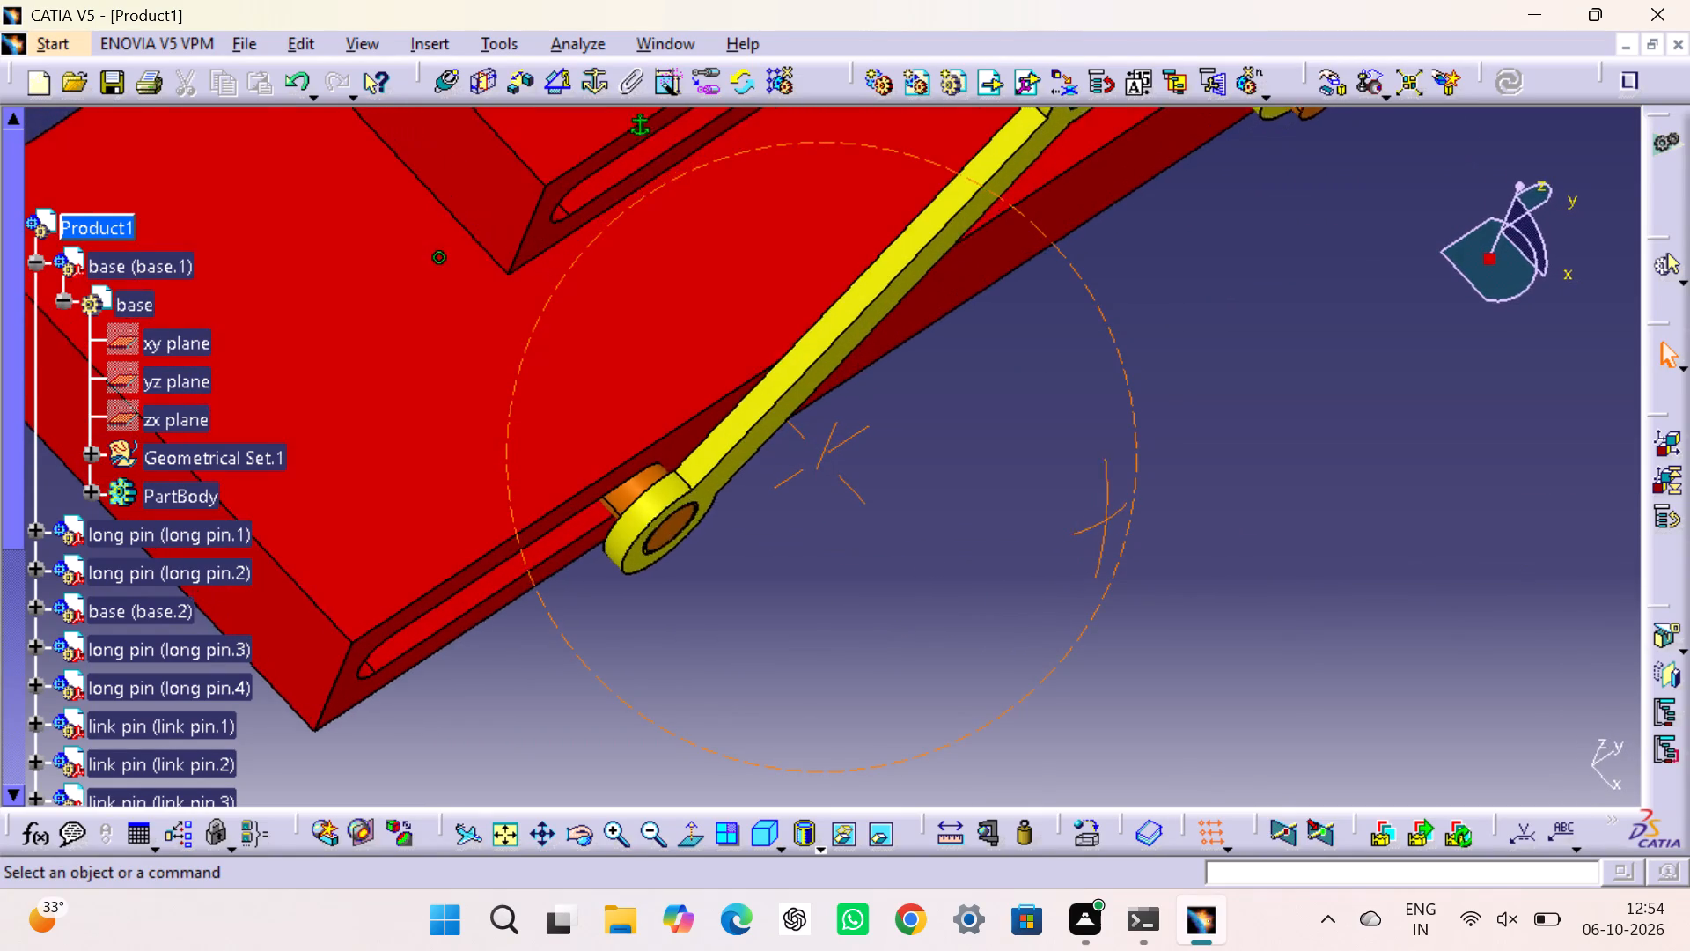
{"action": "middle_click_drag", "start_coordinate": [1247, 552], "coordinate": [977, 513]}
{"action": "right_click_drag", "start_coordinate": [1247, 552], "coordinate": [976, 513]}
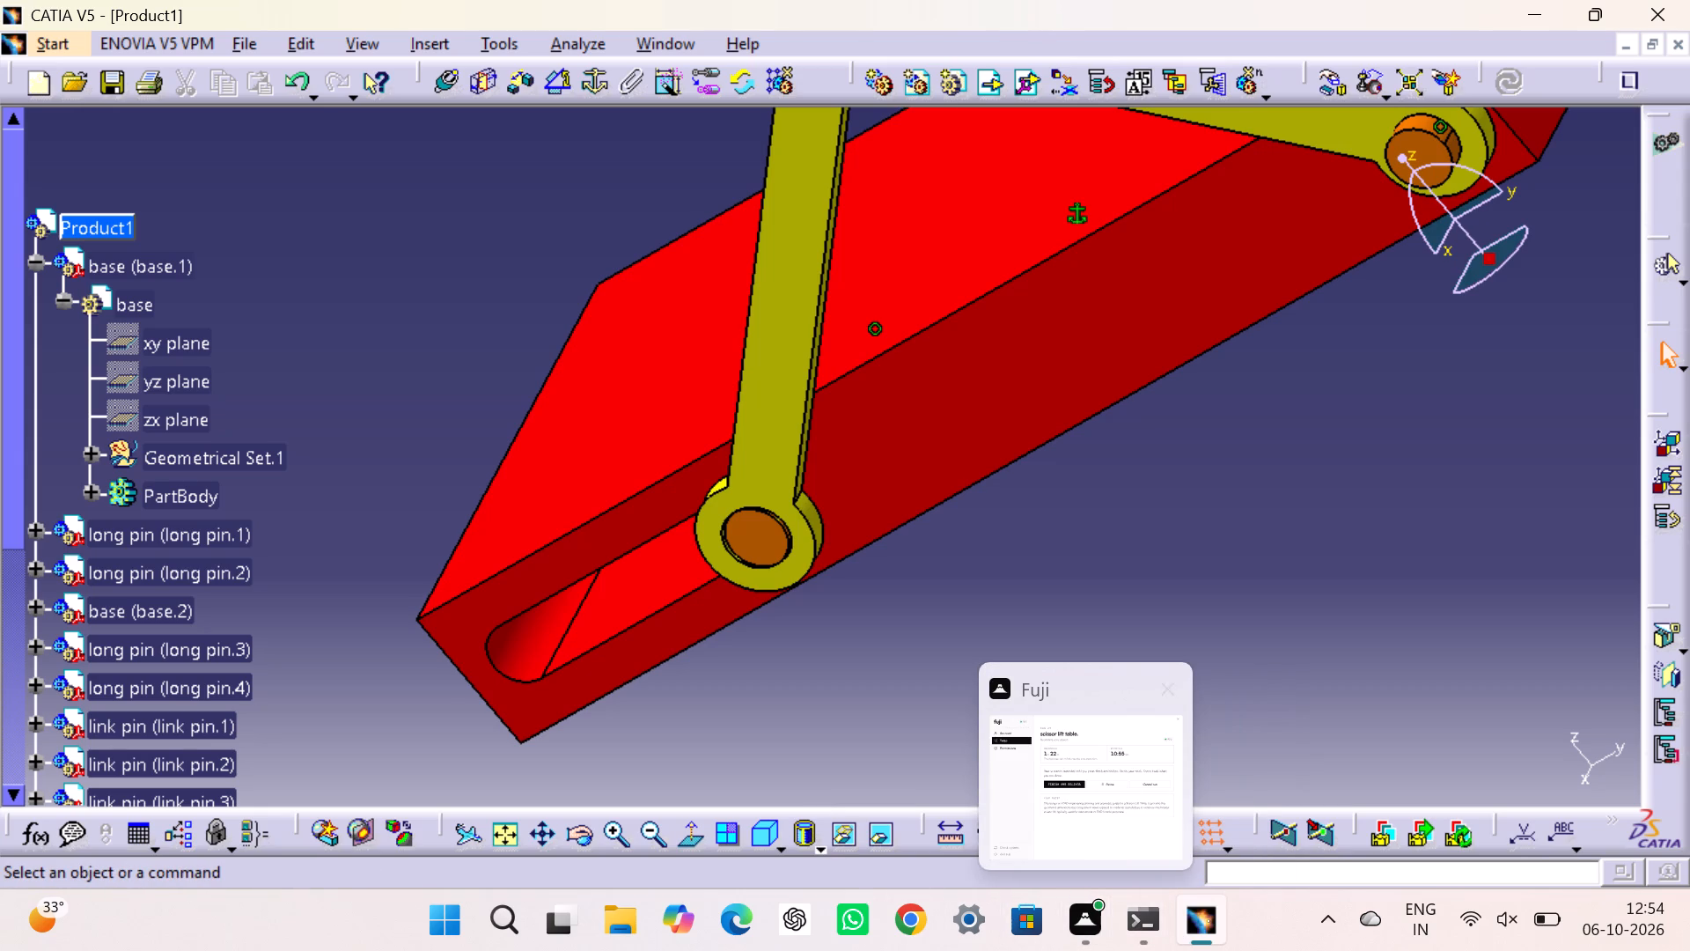
{"action": "left_click", "coordinate": [1319, 534]}
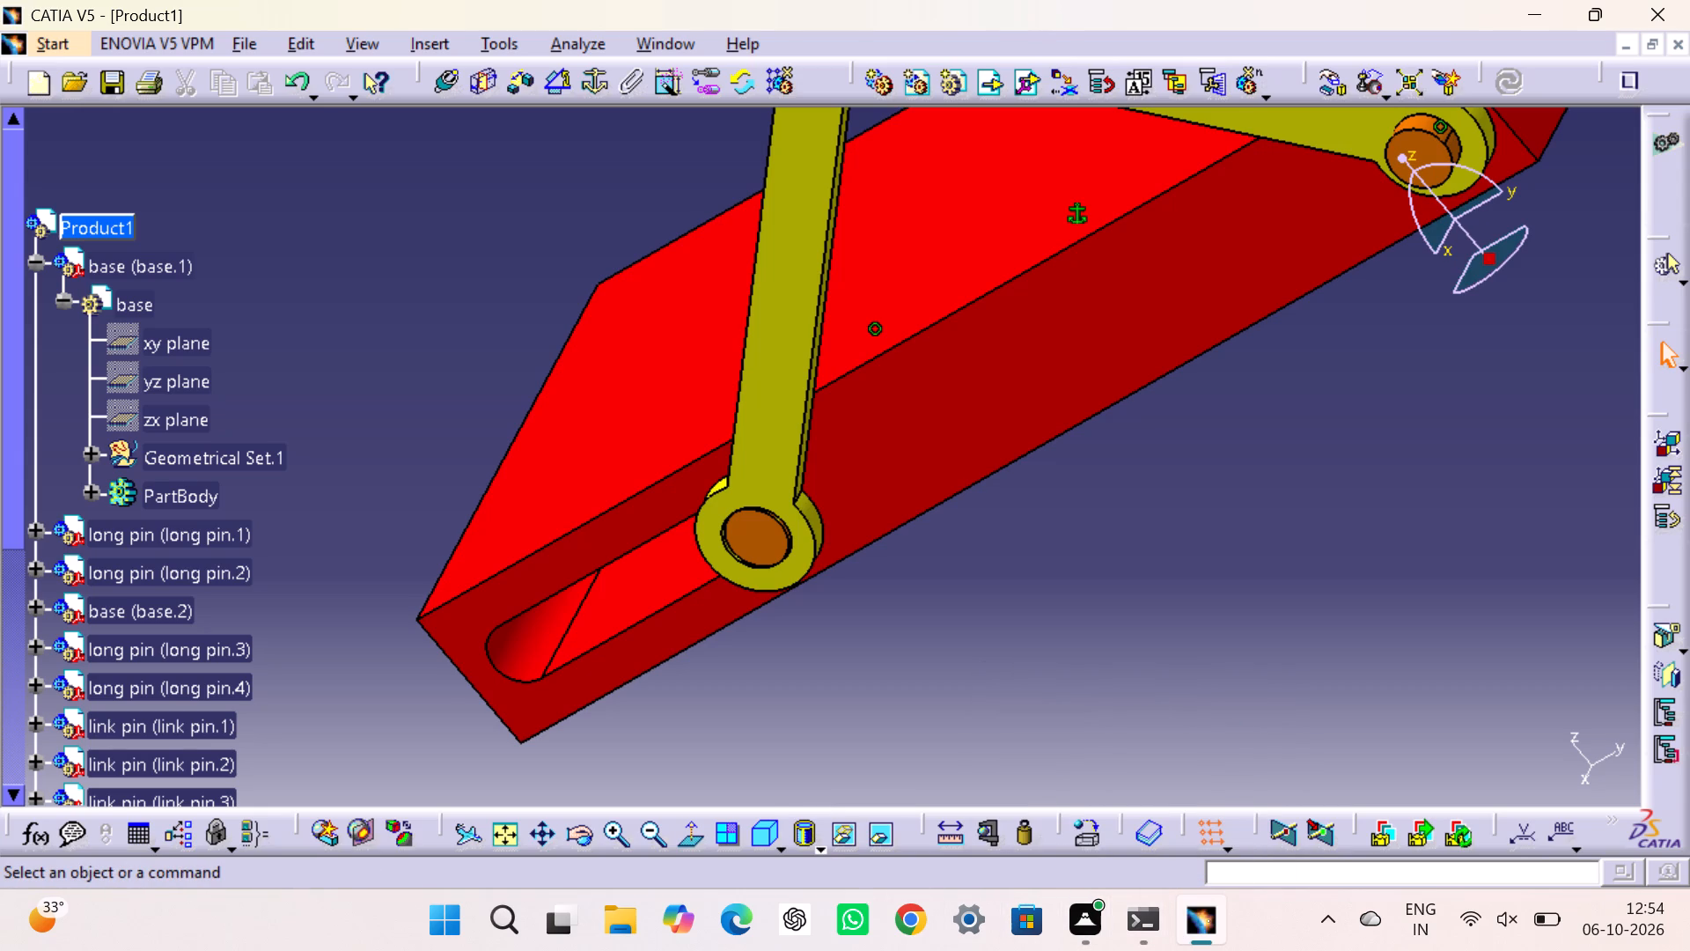
{"action": "left_click", "coordinate": [768, 826]}
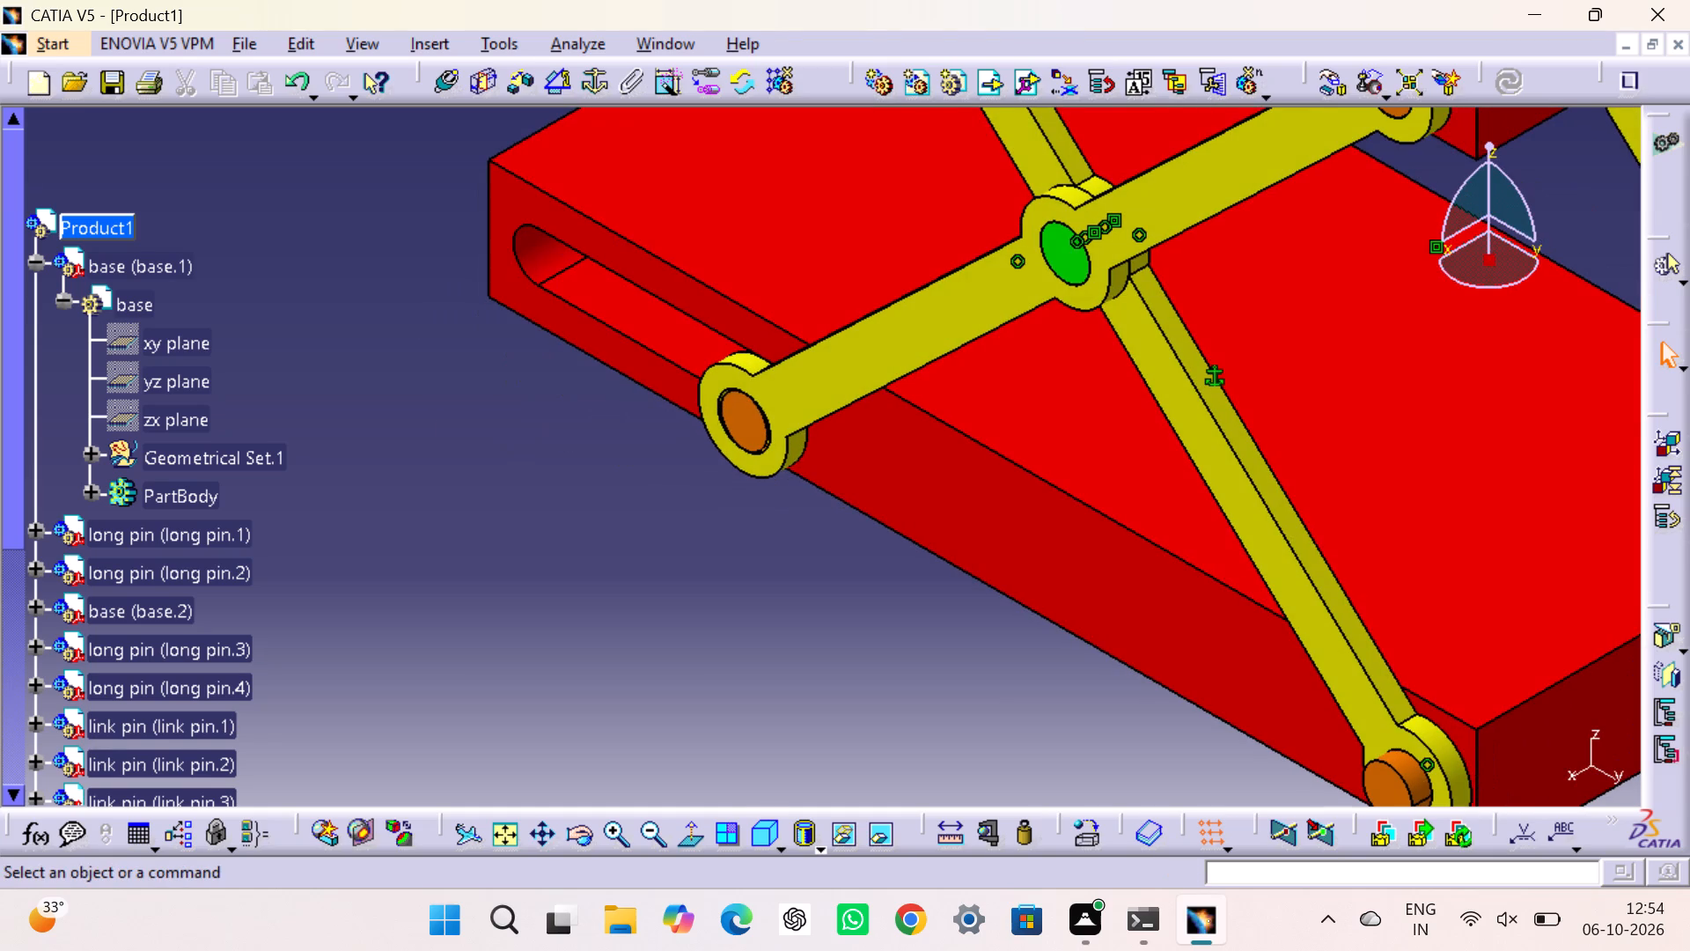
{"action": "left_click", "coordinate": [513, 821]}
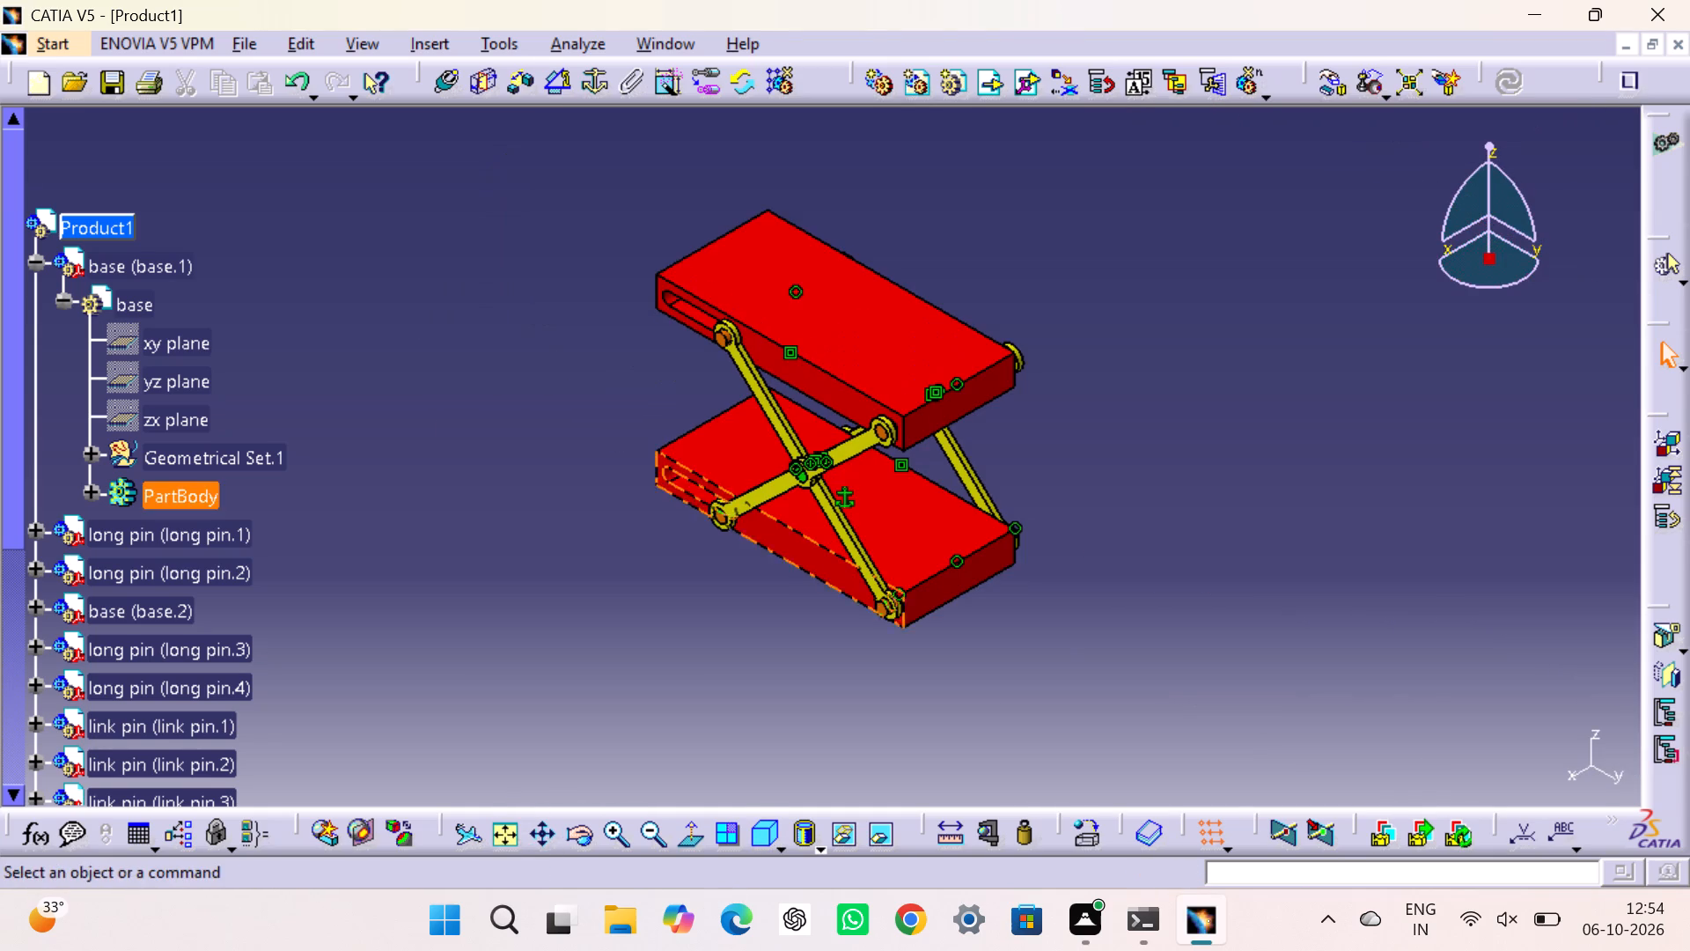
{"action": "triple_click", "coordinate": [615, 829]}
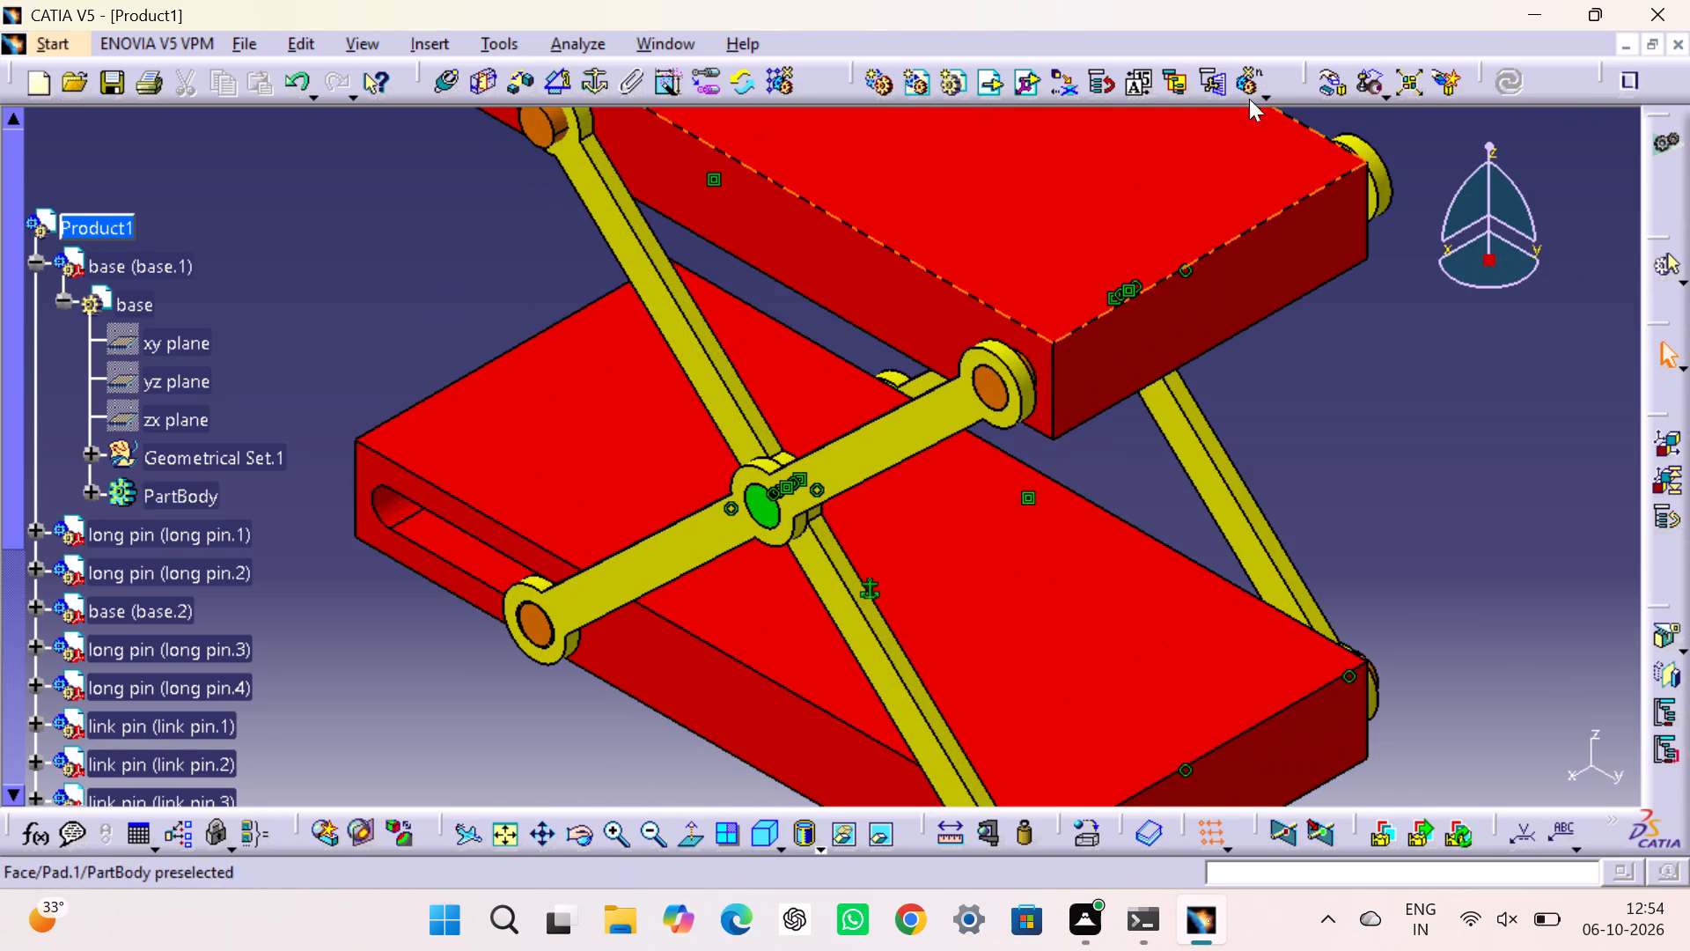
Collapse the link pin.4 branch of the tree and check the component degrees of freedom of pin.1.
{"action": "scroll", "coordinate": [151, 579], "scroll_direction": "down", "scroll_amount": 7}
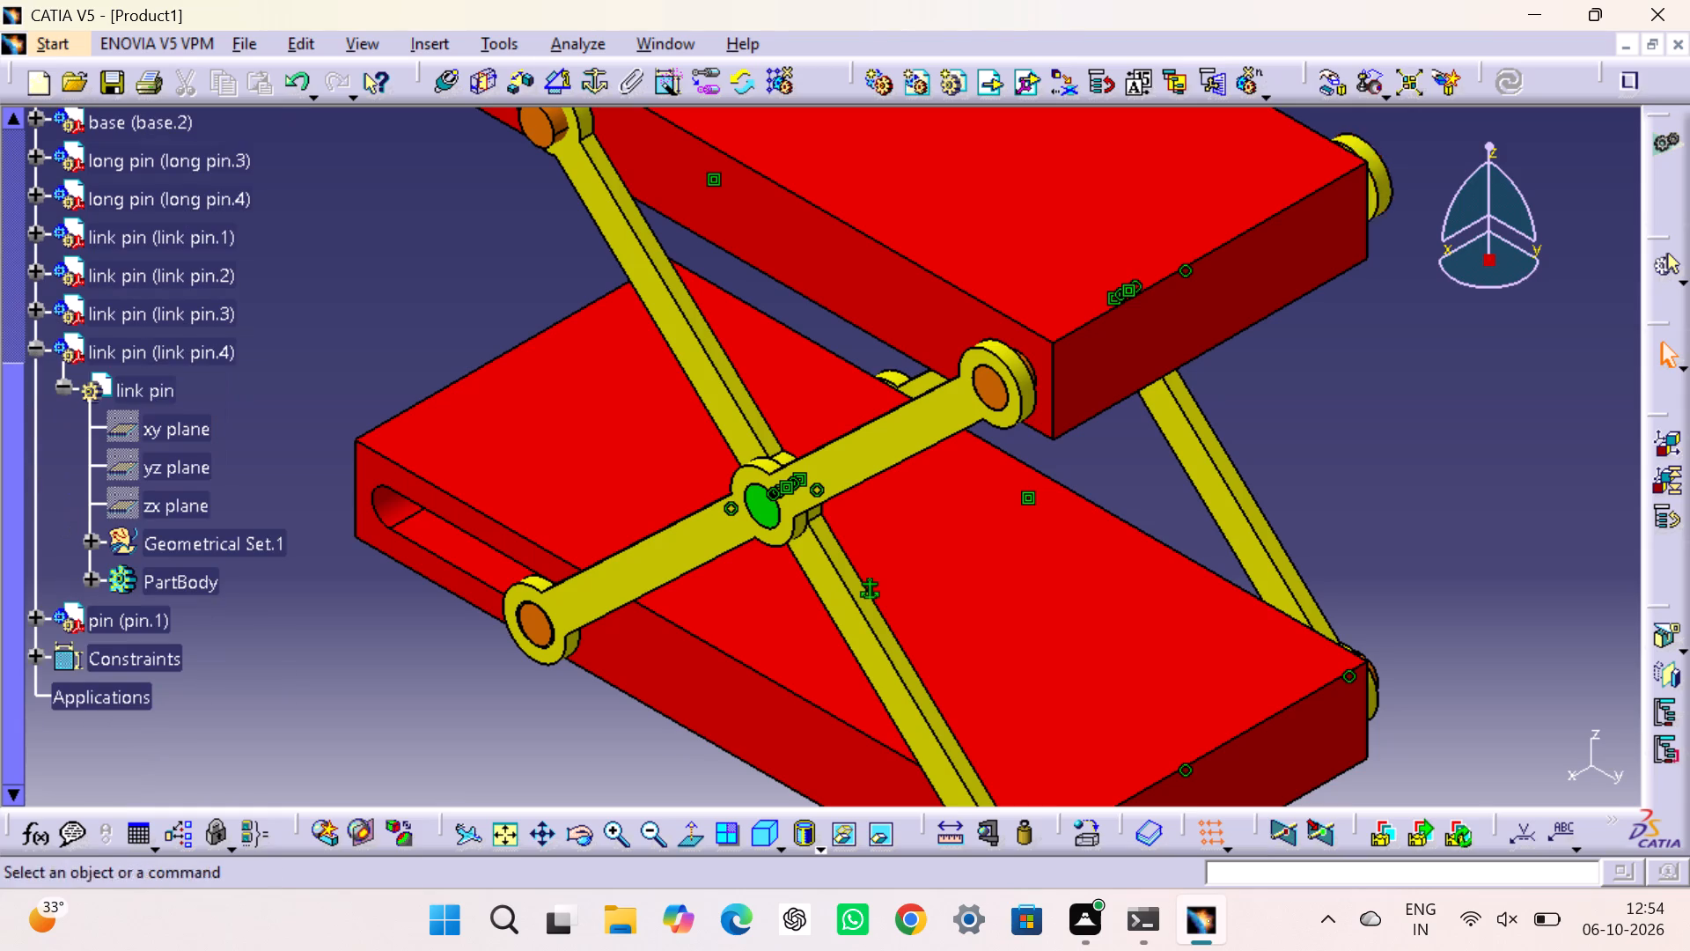
{"action": "left_click", "coordinate": [32, 343]}
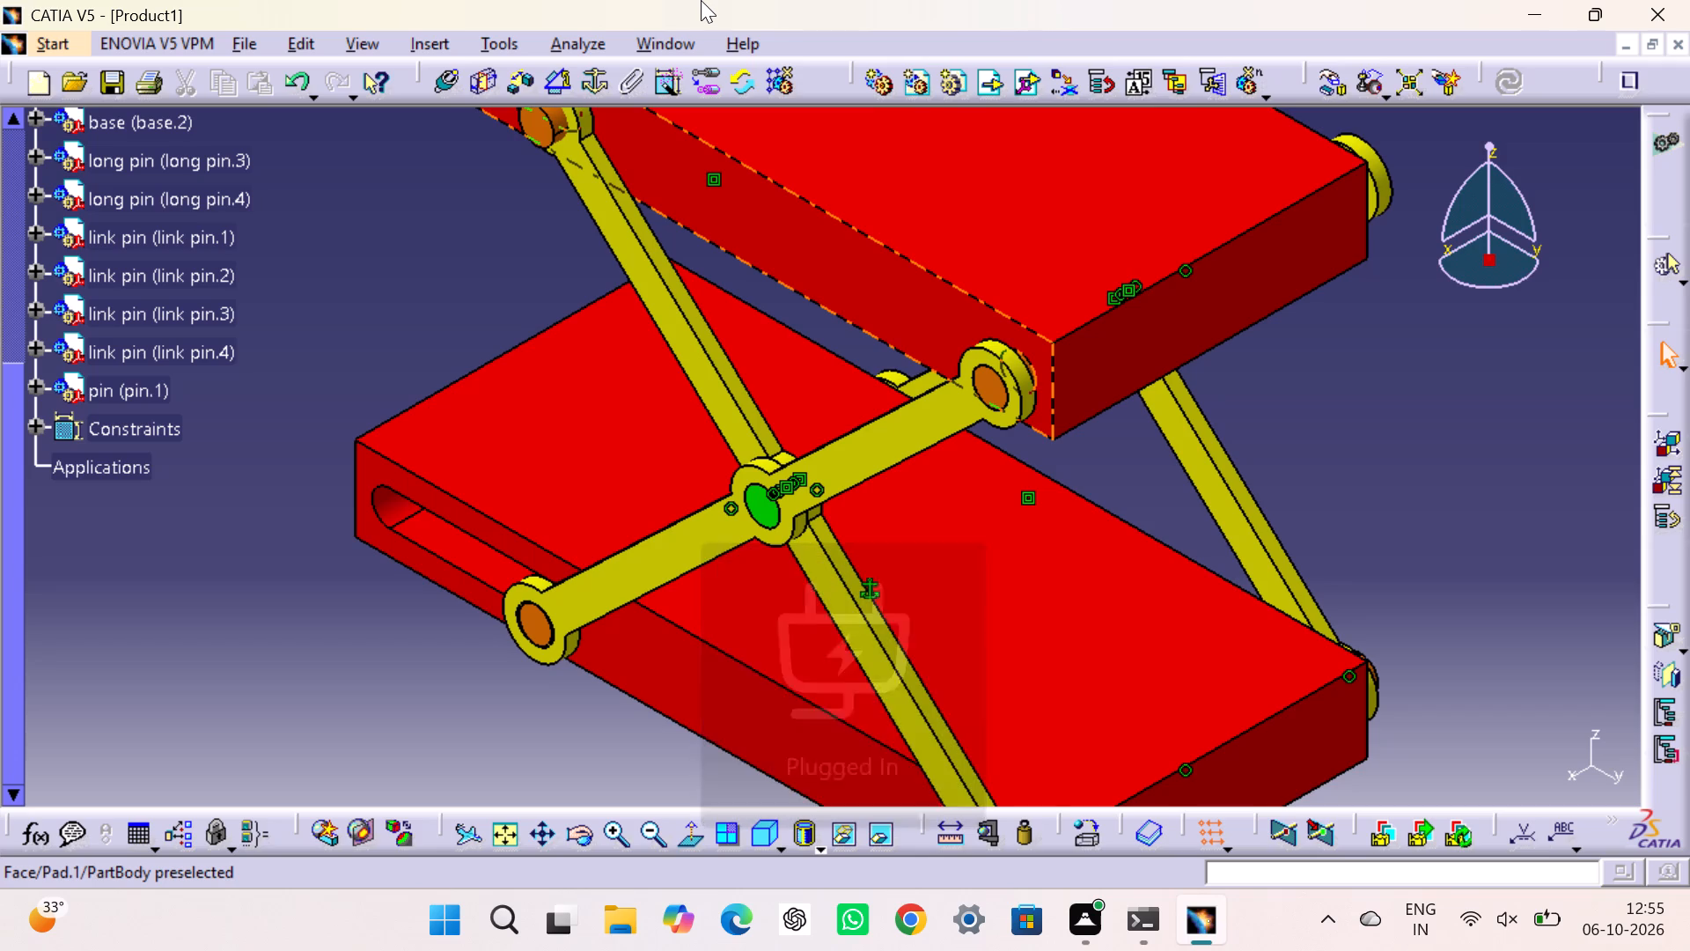
{"action": "scroll", "coordinate": [701, 0], "scroll_direction": "up", "scroll_amount": 5}
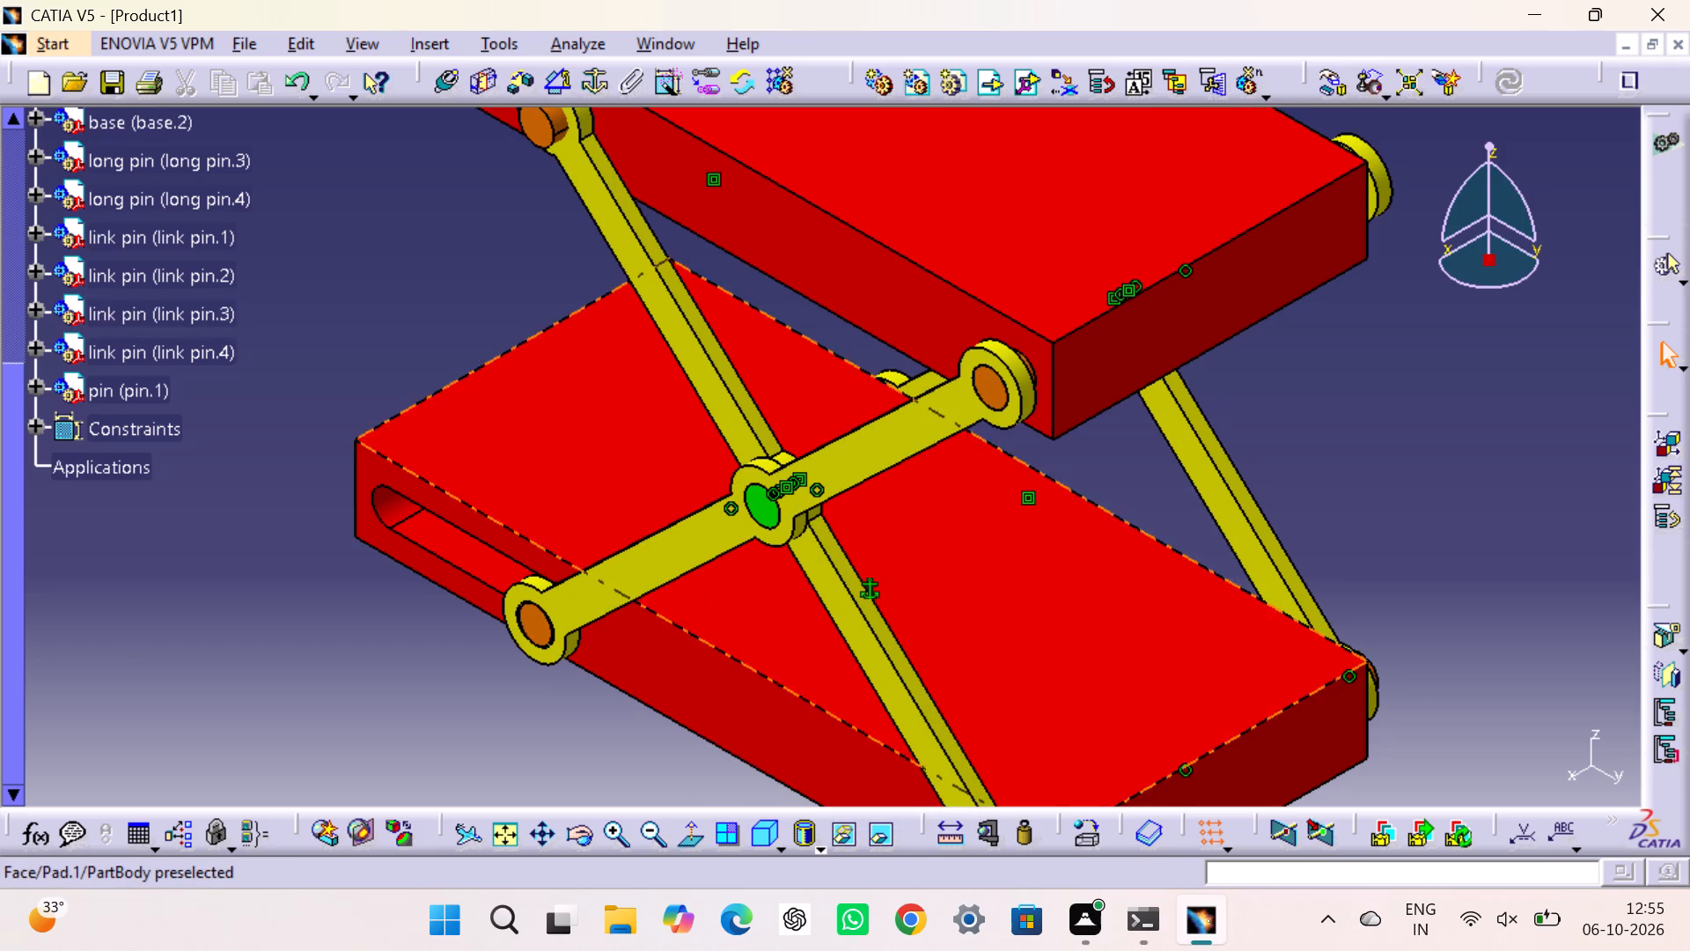
{"action": "right_click", "coordinate": [148, 384]}
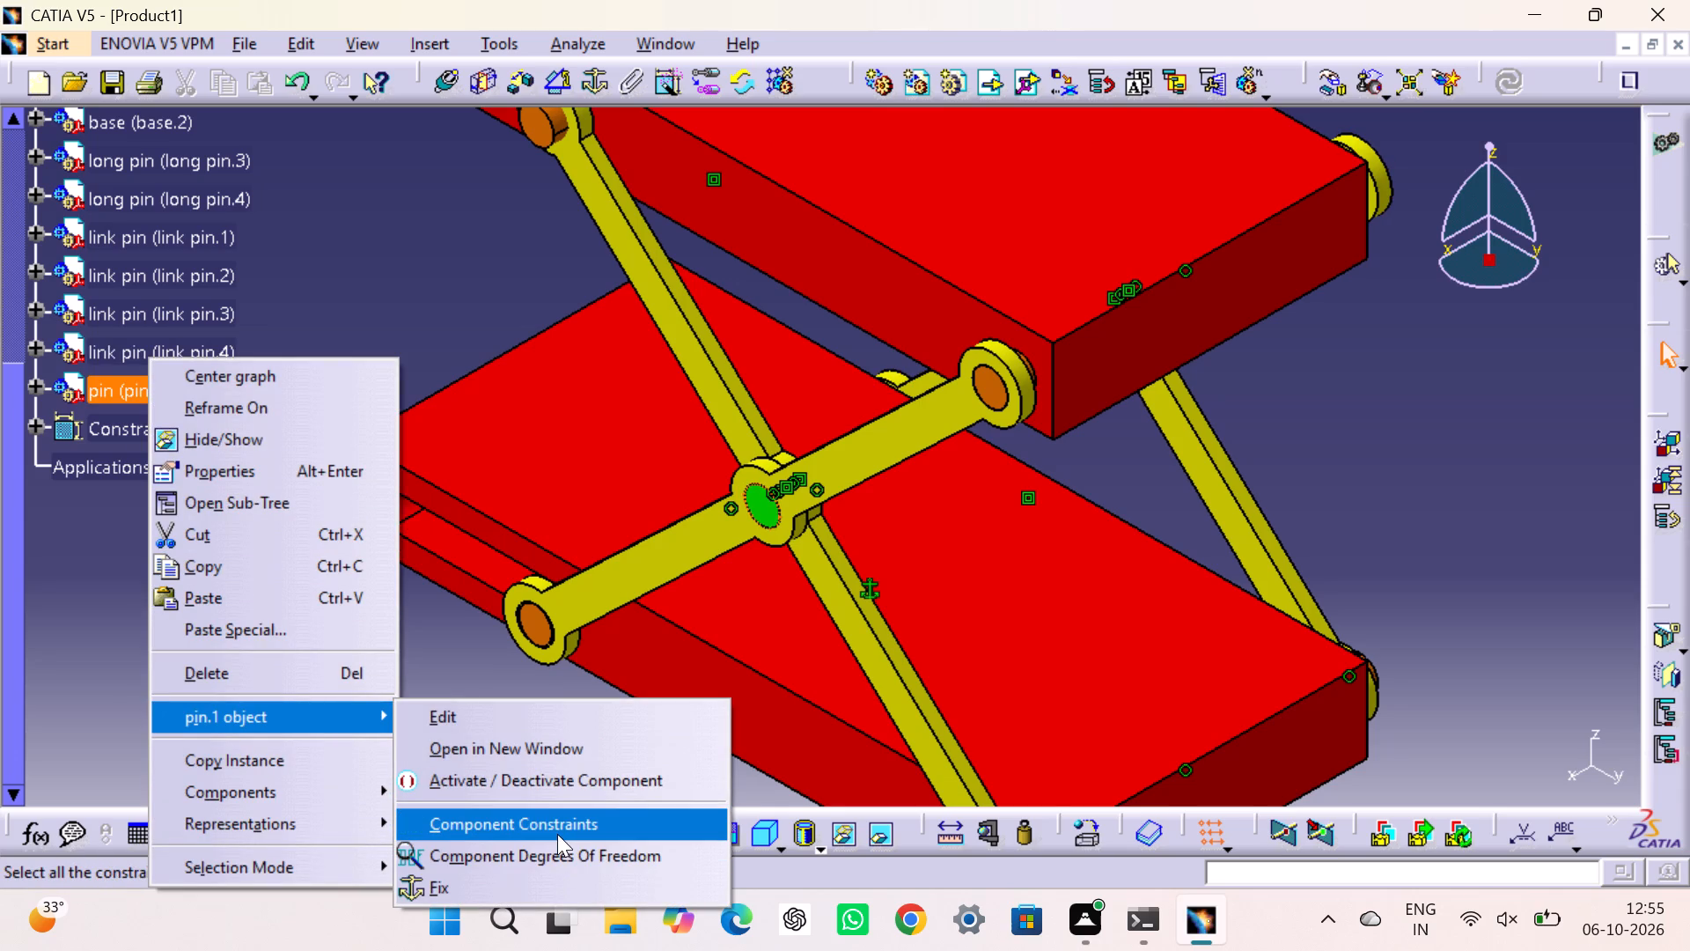
{"action": "left_click", "coordinate": [557, 847]}
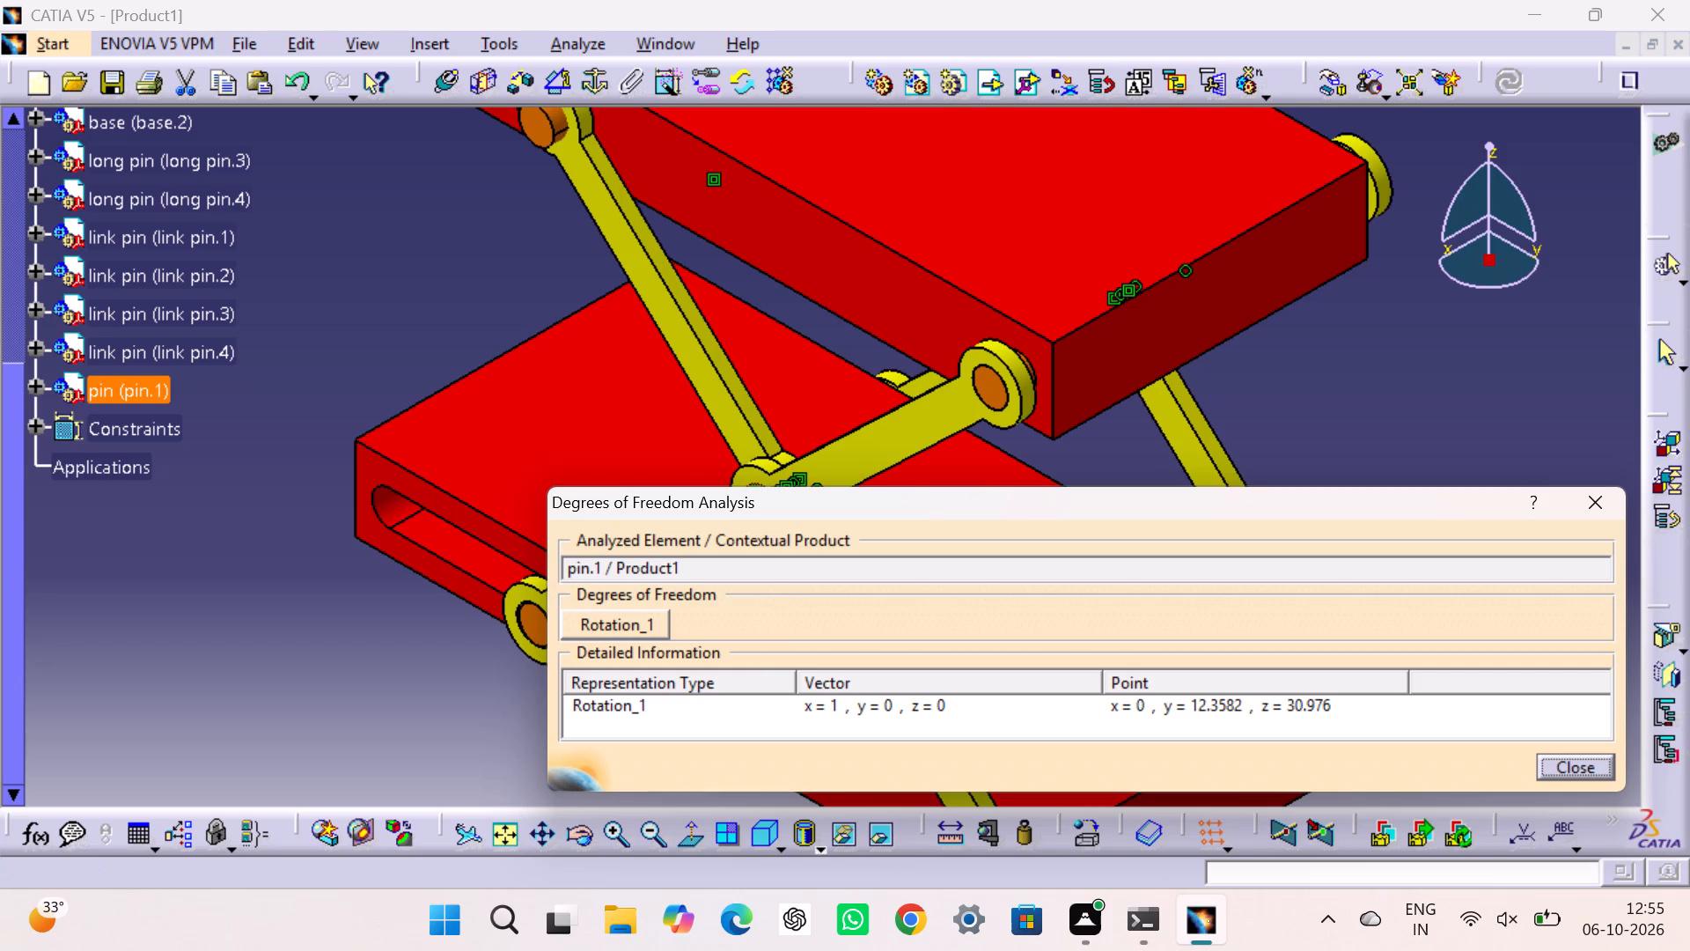
{"action": "left_click", "coordinate": [1594, 511]}
{"action": "left_click", "coordinate": [1476, 437]}
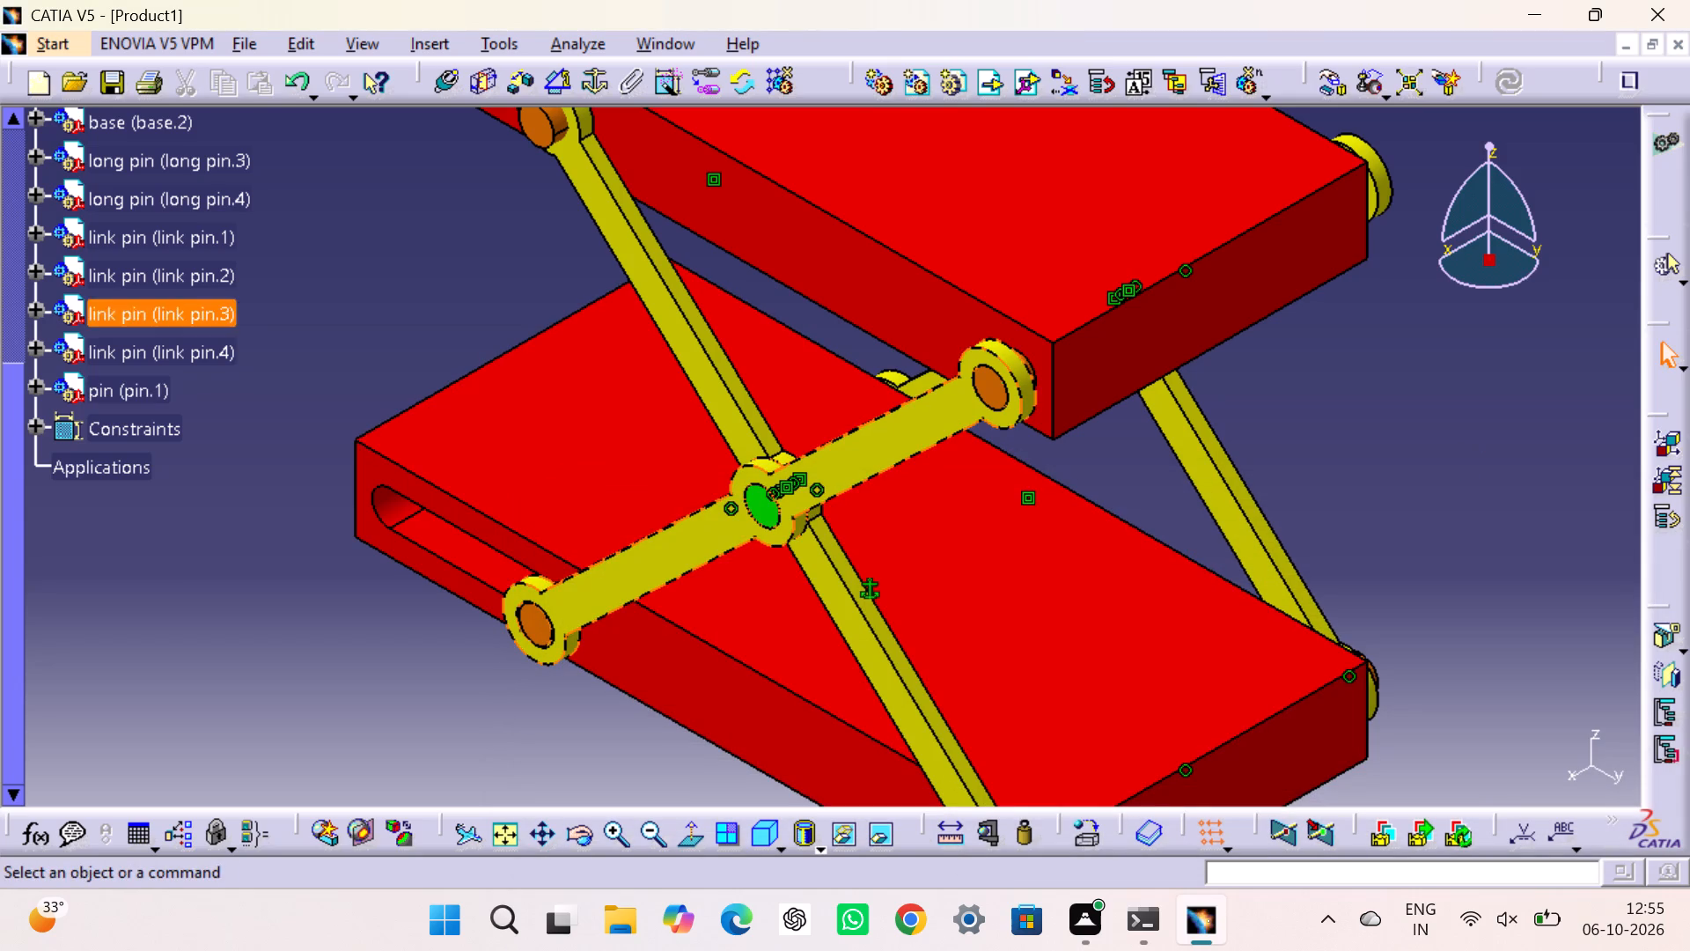
Expand pin.1 in the tree and add a 0 deg angle constraint between the xy planes of base.1 and pin.1.
{"action": "scroll", "coordinate": [217, 327], "scroll_direction": "up", "scroll_amount": 7}
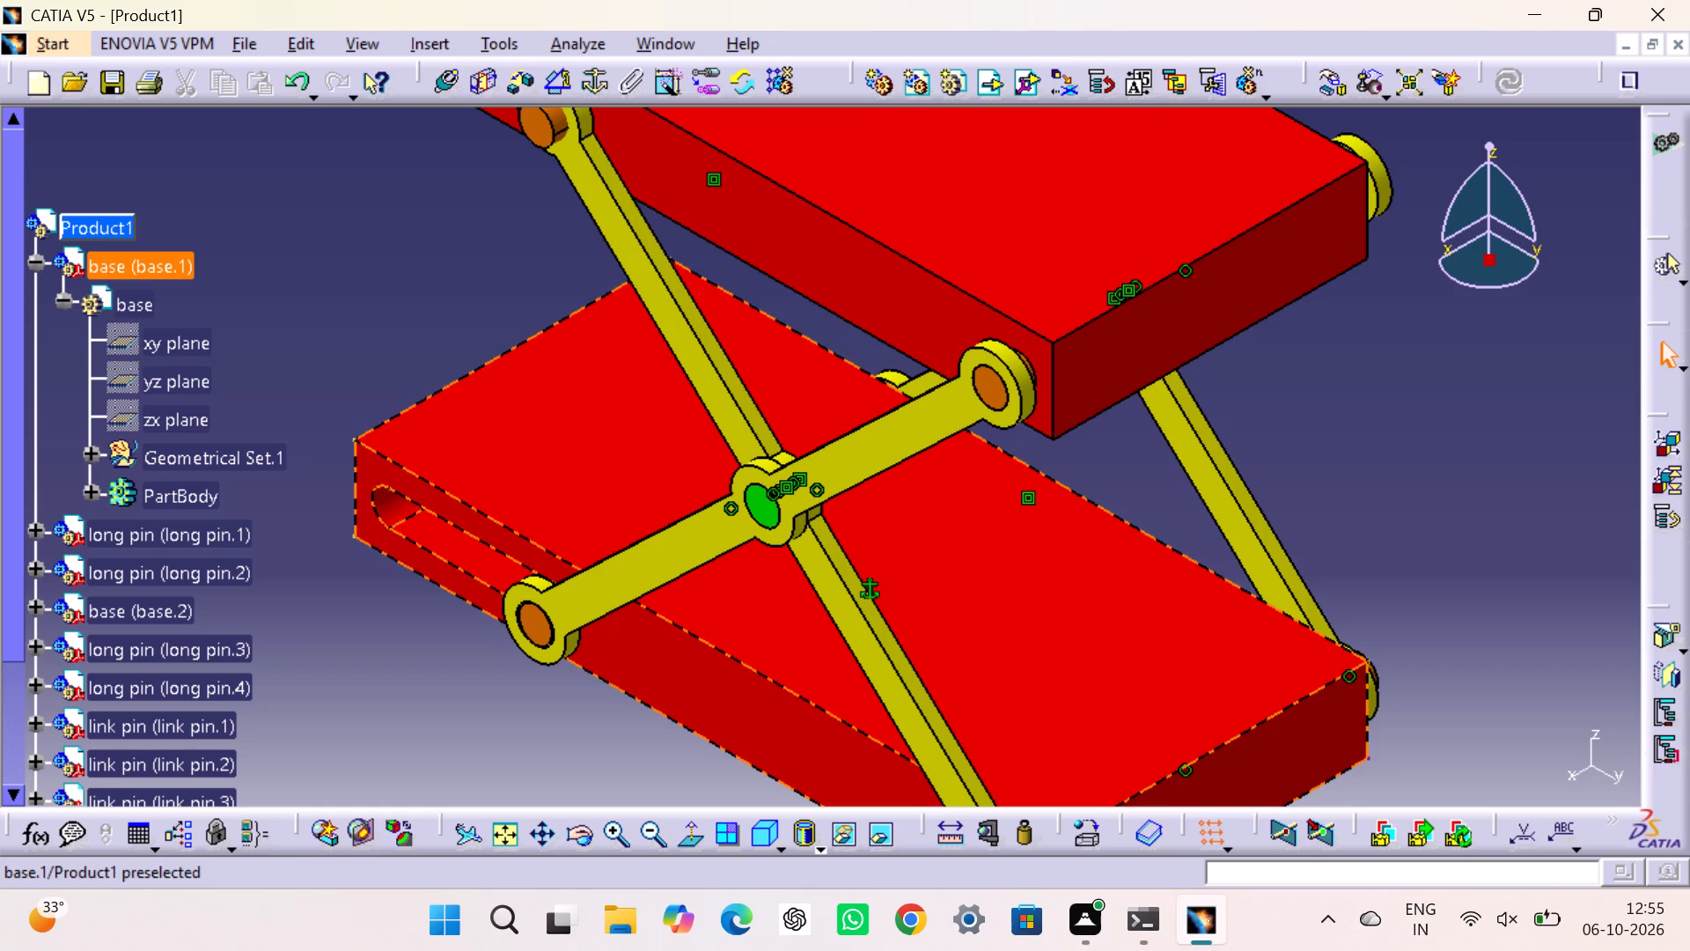
{"action": "scroll", "coordinate": [115, 553], "scroll_direction": "down", "scroll_amount": 4}
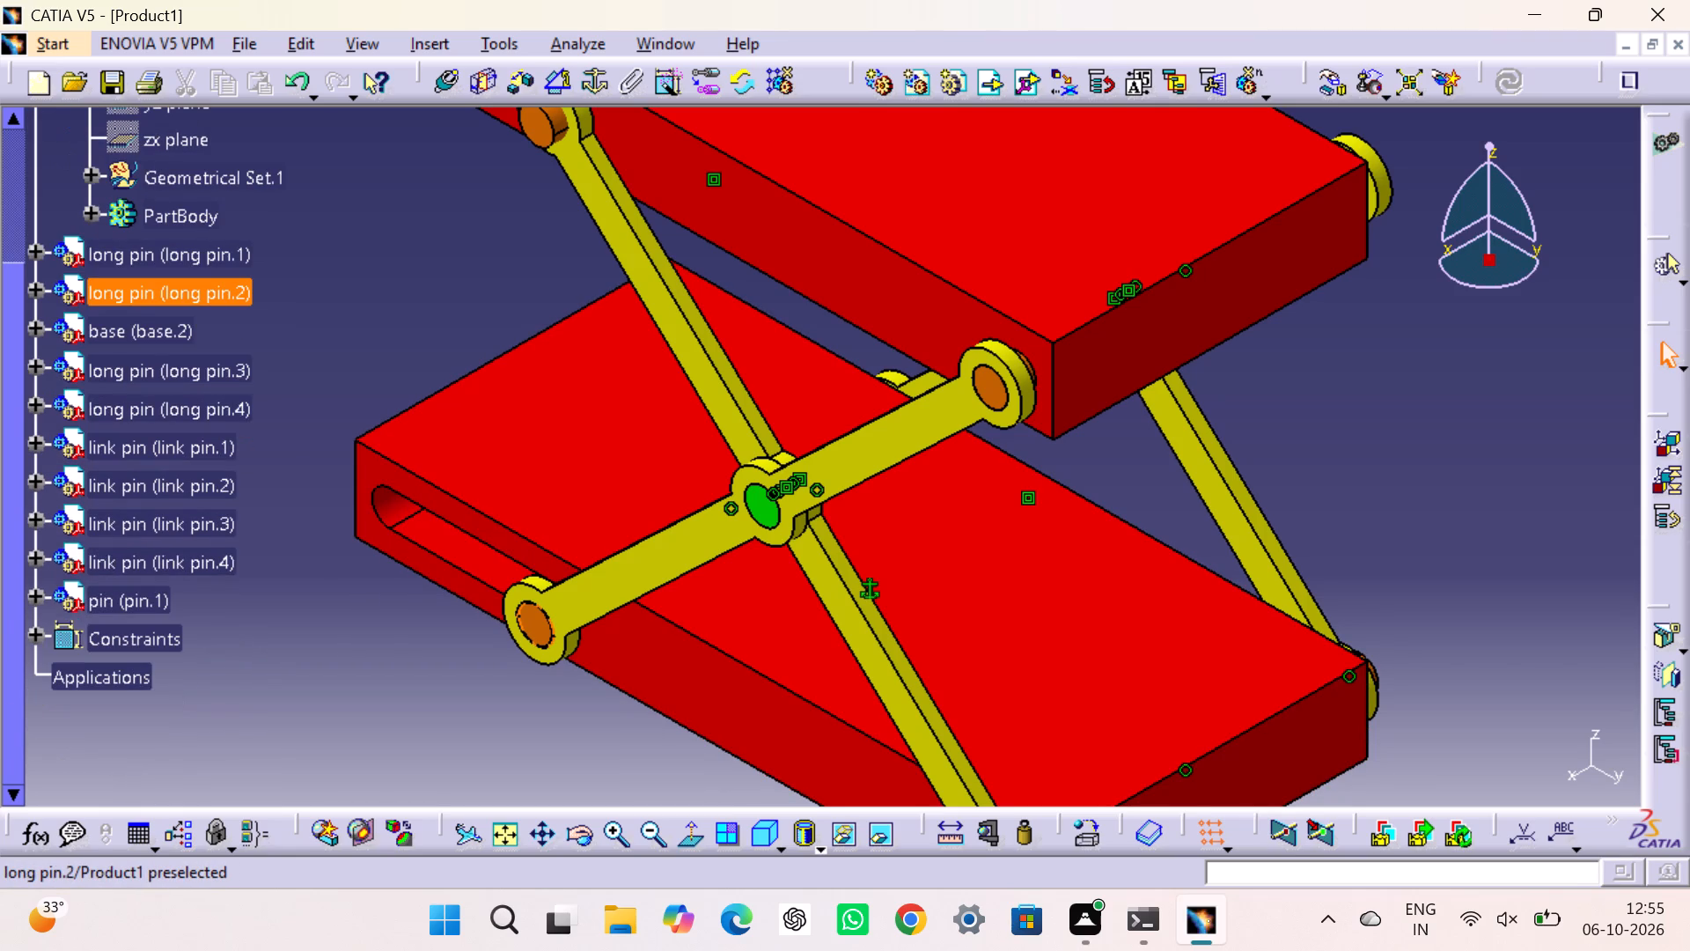
{"action": "left_click", "coordinate": [40, 589]}
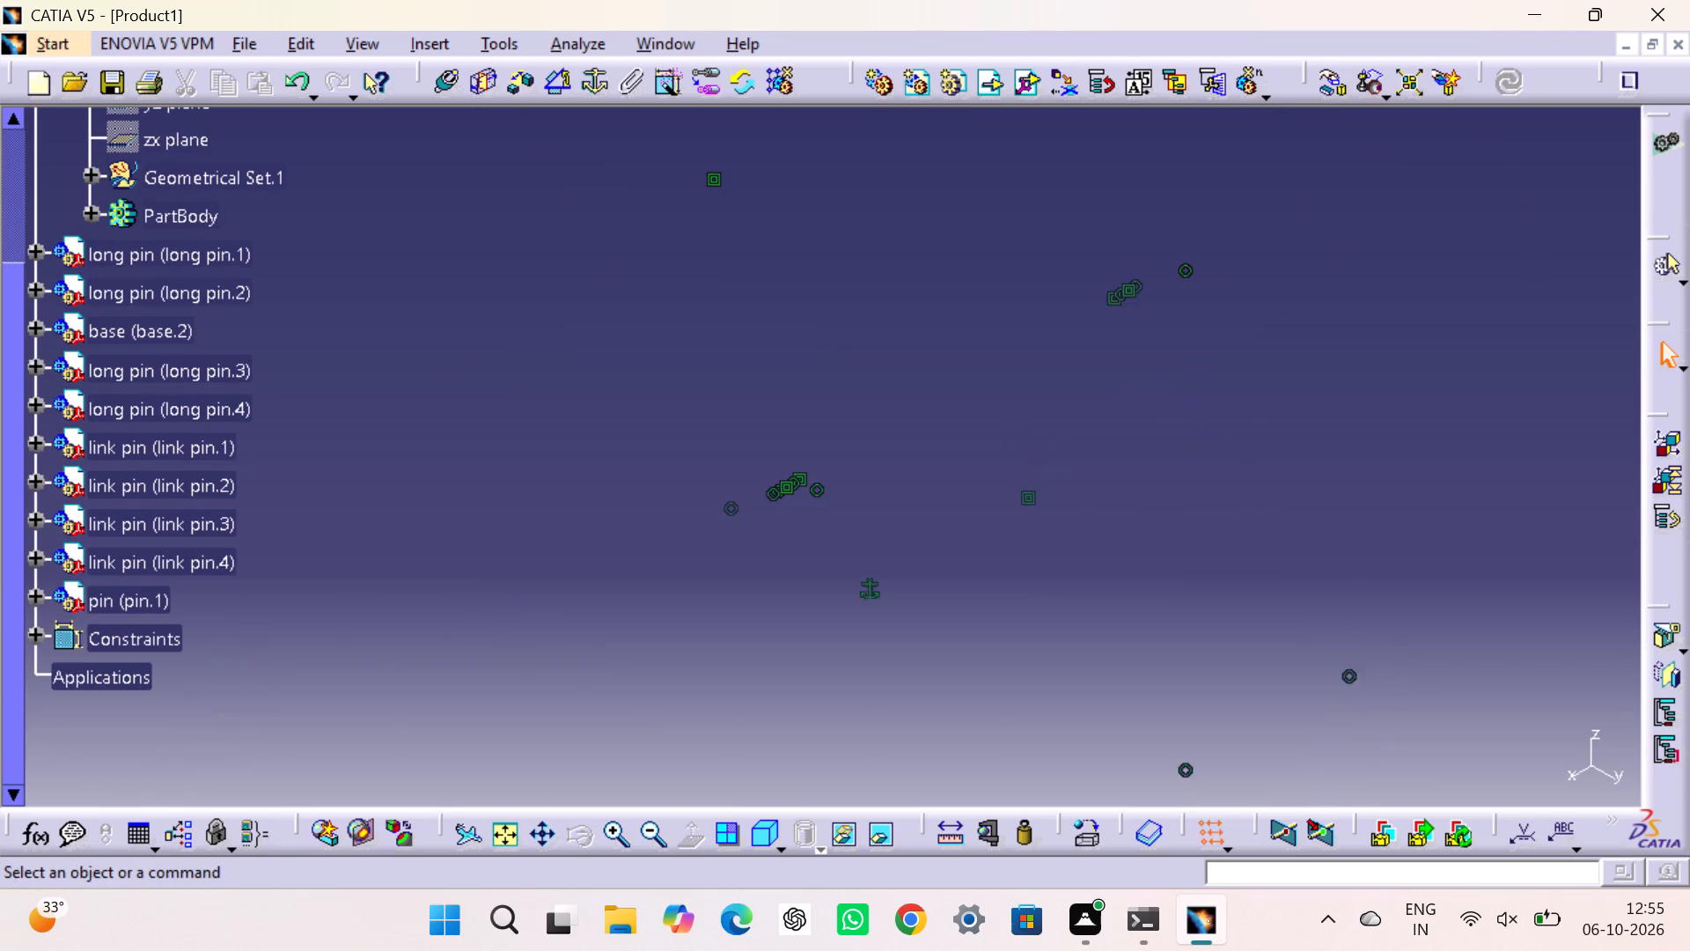
{"action": "left_click", "coordinate": [31, 586]}
{"action": "left_click", "coordinate": [37, 593]}
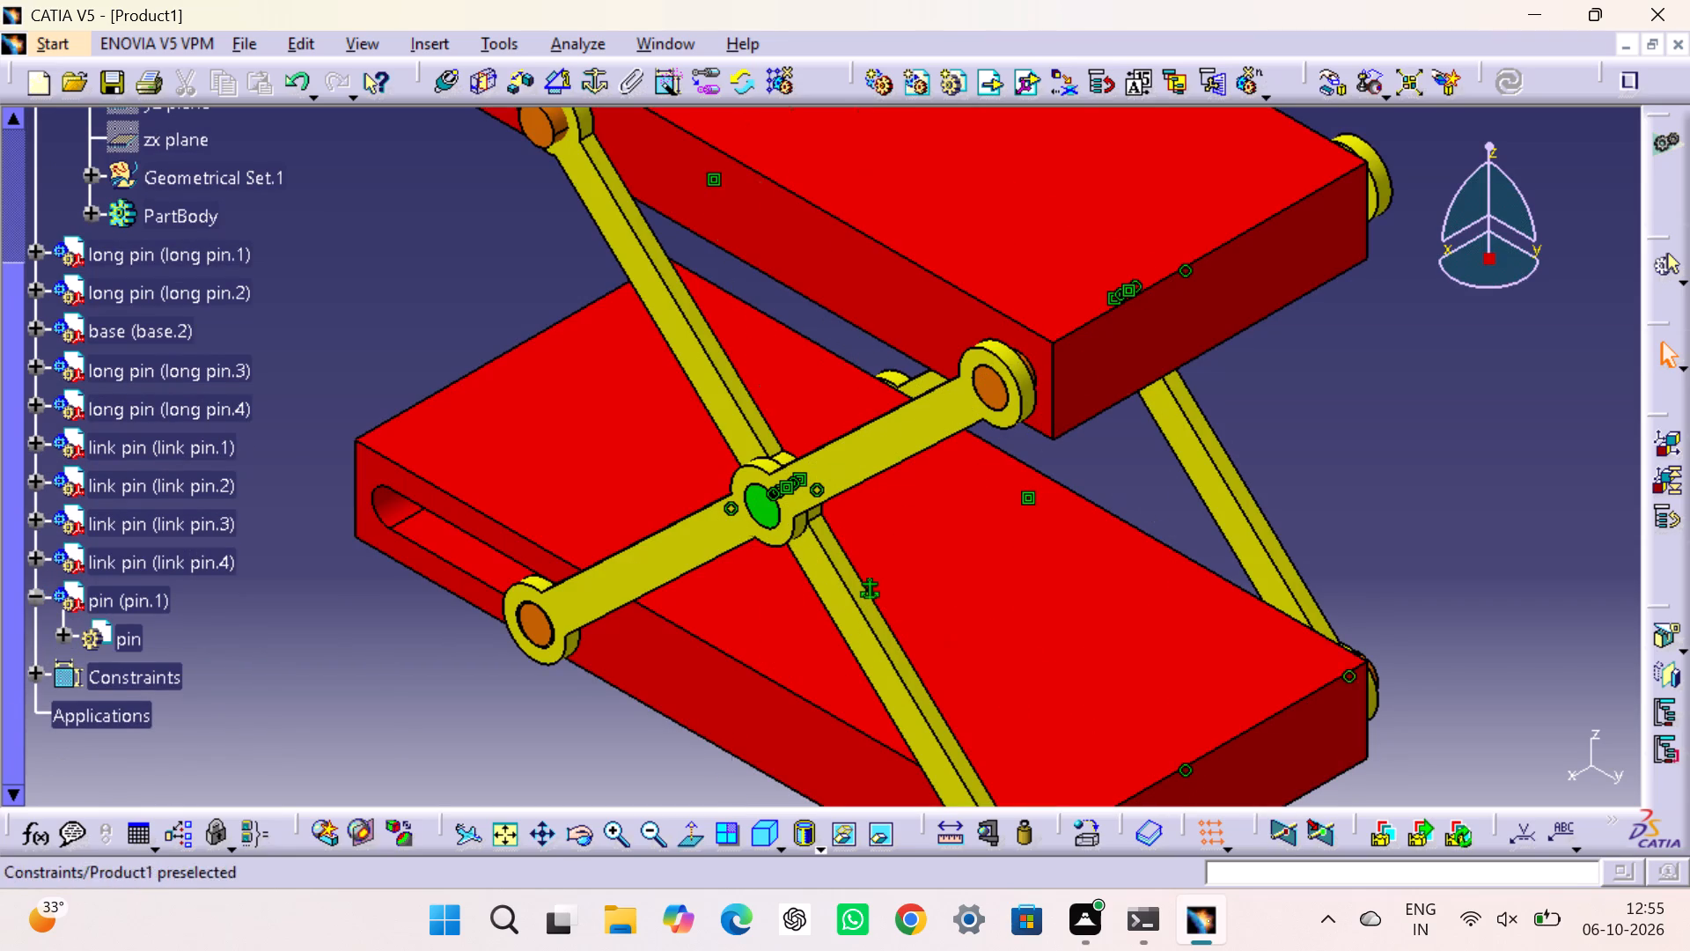
{"action": "left_click", "coordinate": [67, 629]}
{"action": "scroll", "coordinate": [277, 457], "scroll_direction": "up", "scroll_amount": 2}
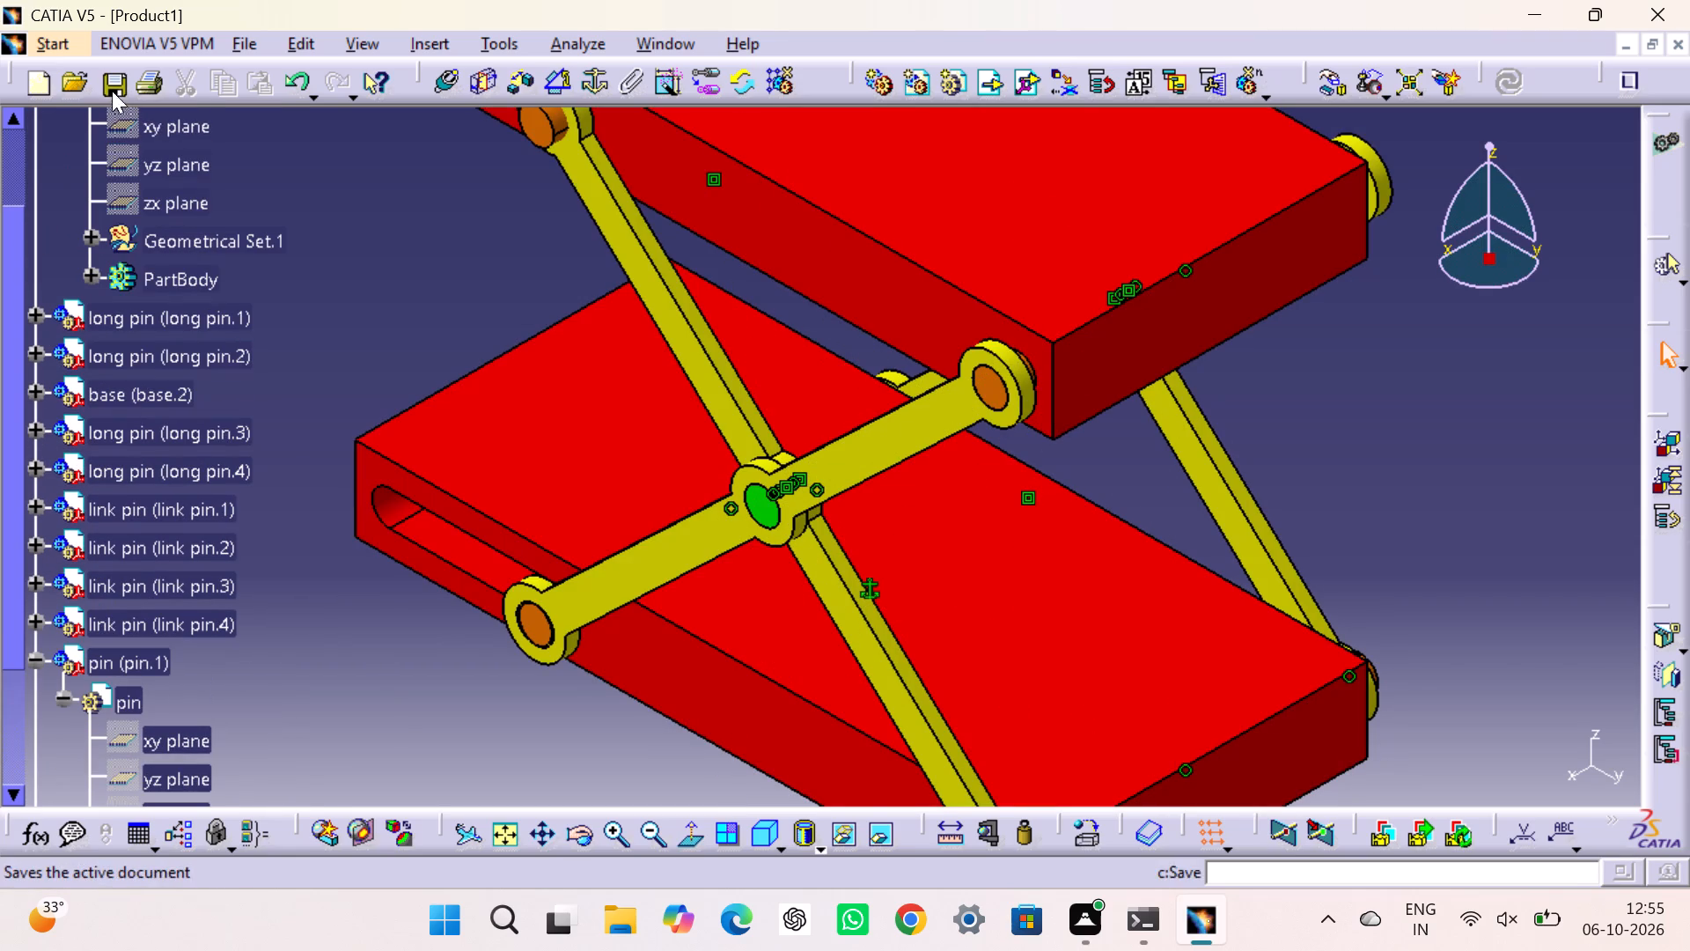
{"action": "left_click", "coordinate": [170, 137]}
{"action": "left_click", "coordinate": [545, 98]}
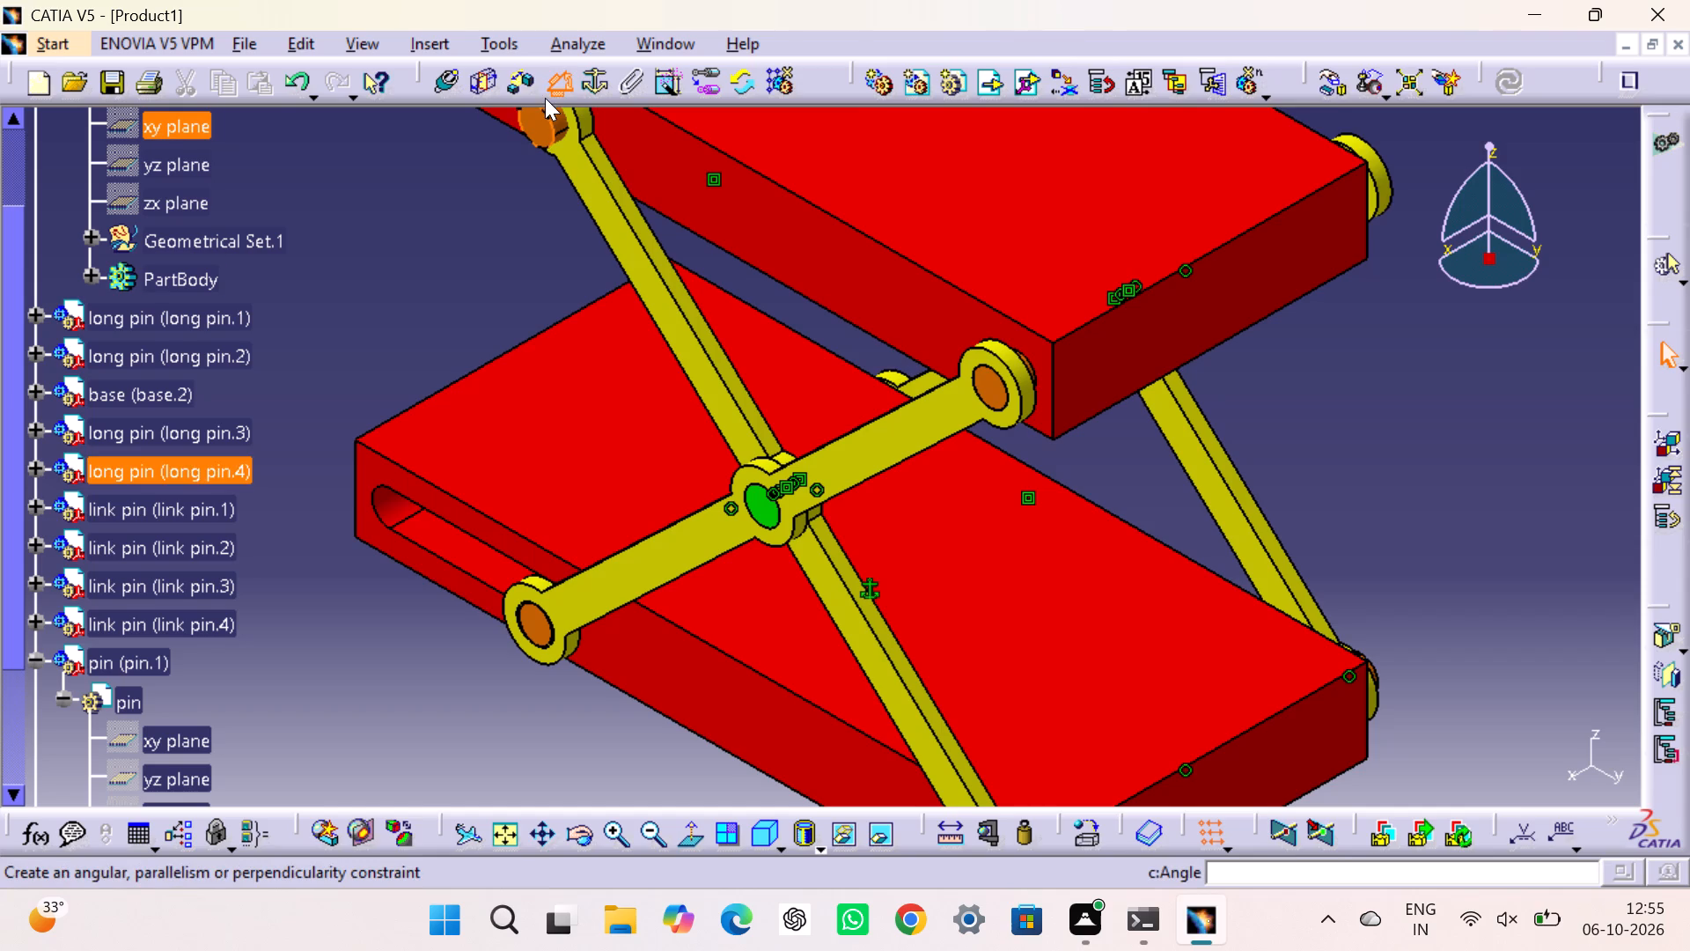
{"action": "scroll", "coordinate": [211, 449], "scroll_direction": "down", "scroll_amount": 3}
{"action": "left_click", "coordinate": [140, 535]}
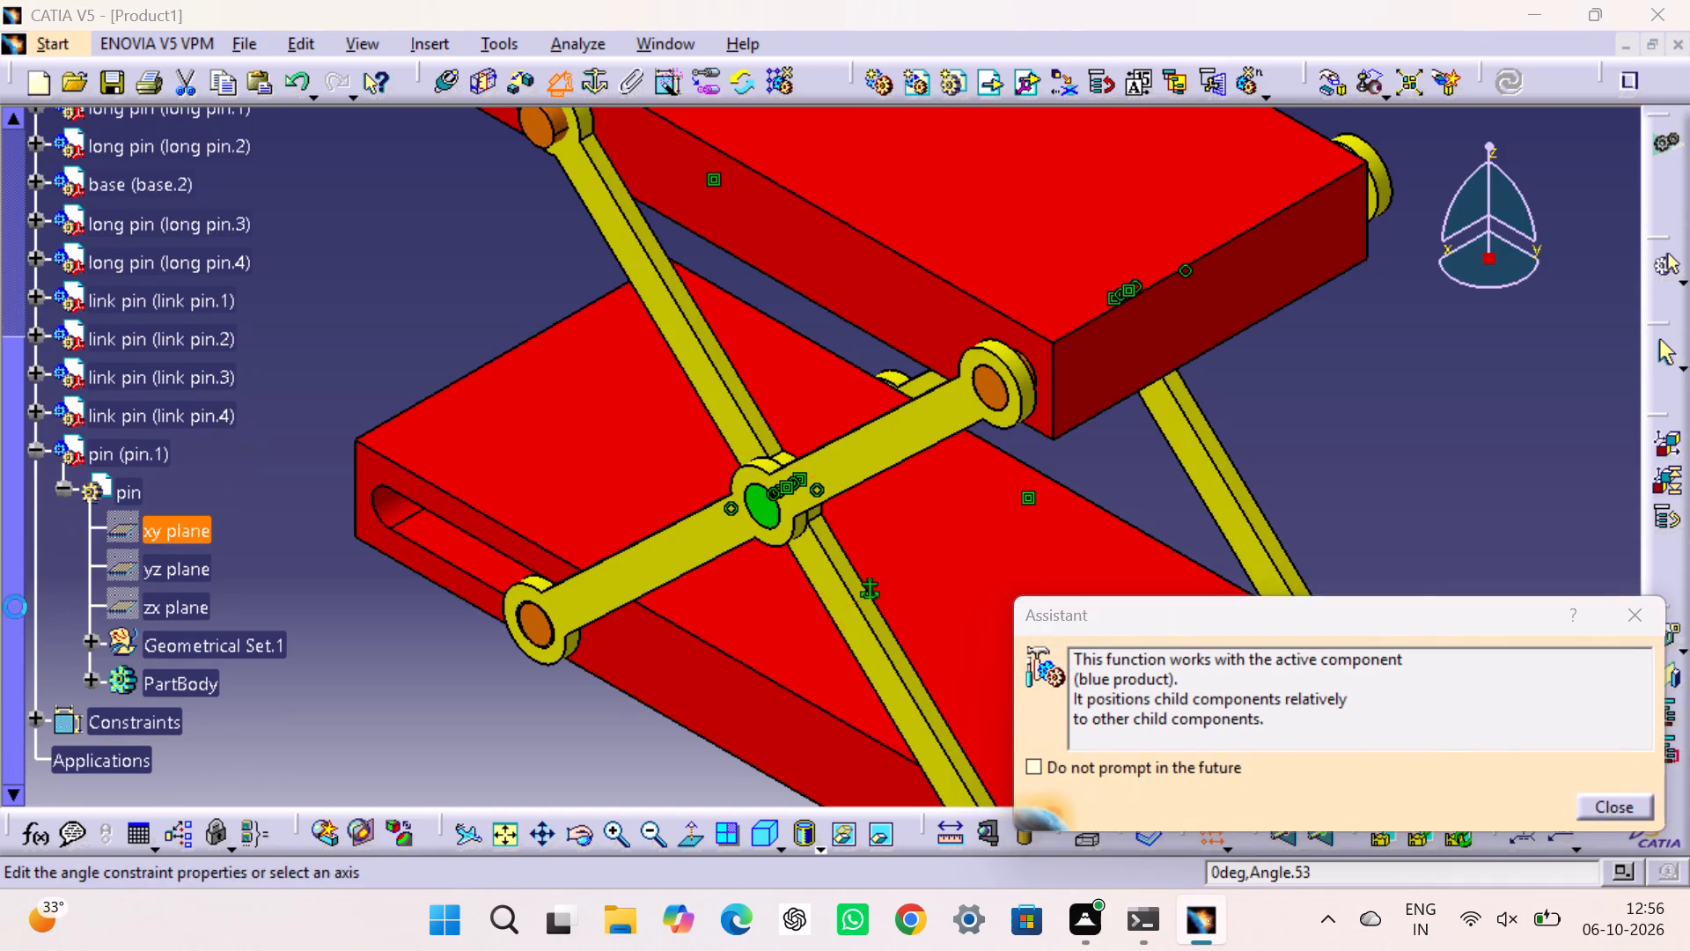
{"action": "left_click", "coordinate": [1534, 778]}
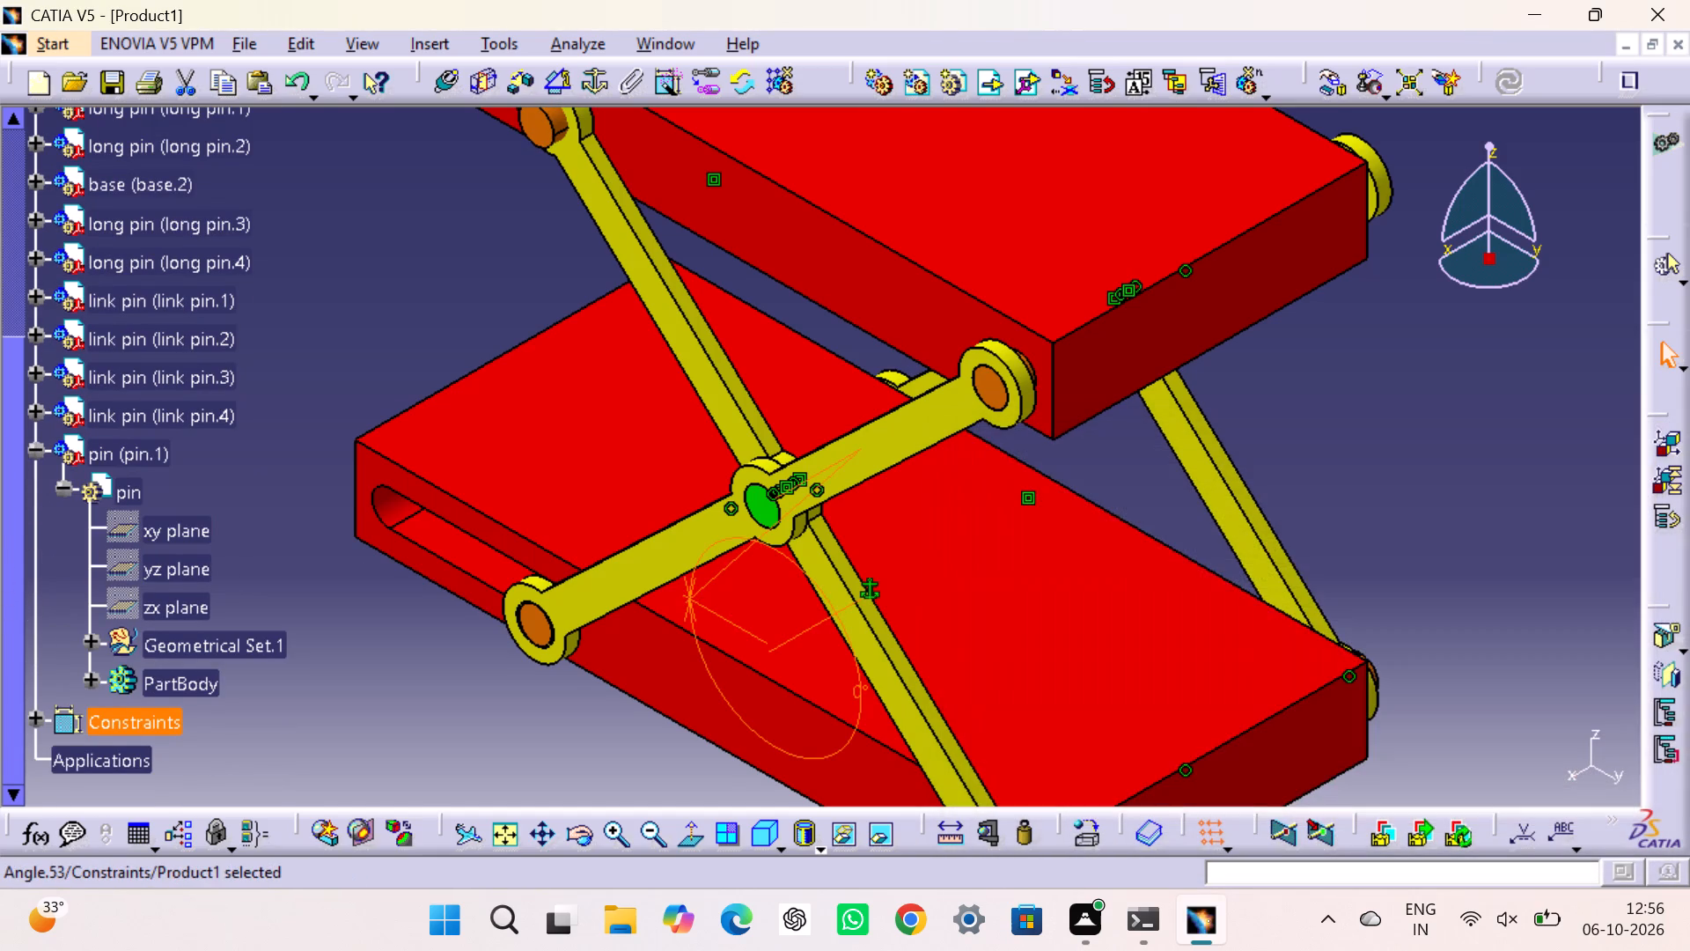
{"action": "left_click_drag", "start_coordinate": [1520, 532], "coordinate": [1513, 515]}
Add a 0 deg angle constraint between the yz planes of base.1 and pin.1.
{"action": "scroll", "coordinate": [371, 190], "scroll_direction": "up", "scroll_amount": 2}
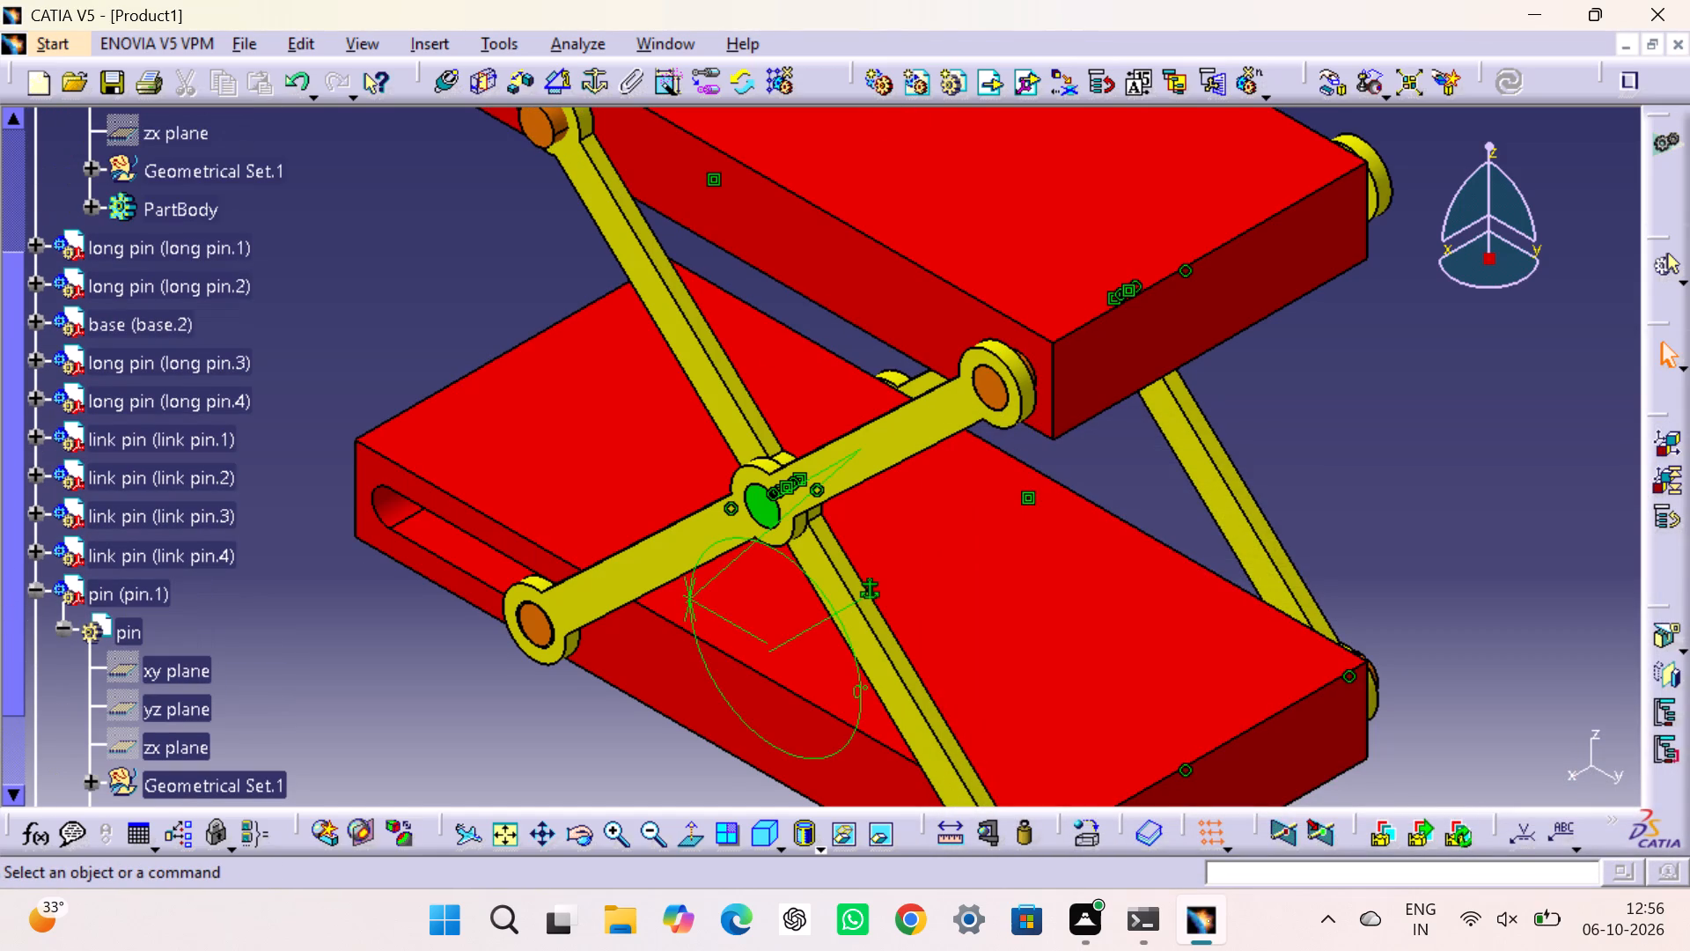
{"action": "scroll", "coordinate": [194, 154], "scroll_direction": "up", "scroll_amount": 1}
{"action": "left_click", "coordinate": [198, 167]}
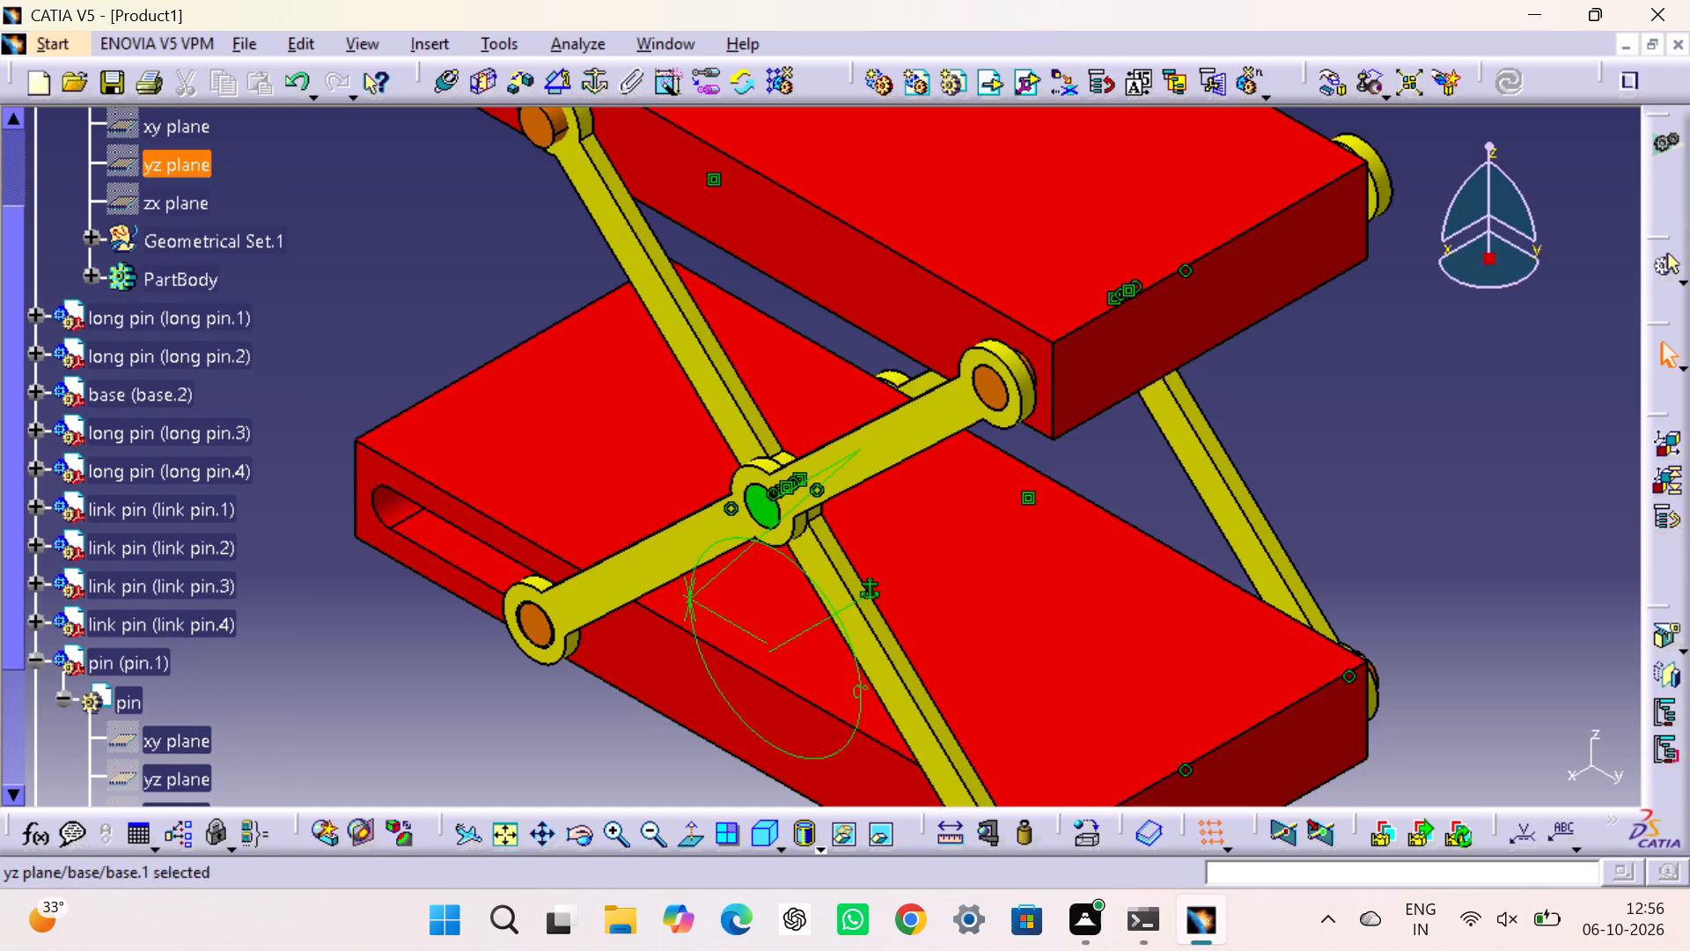
{"action": "left_click", "coordinate": [561, 82]}
{"action": "scroll", "coordinate": [467, 216], "scroll_direction": "down", "scroll_amount": 3}
{"action": "left_click", "coordinate": [124, 571]}
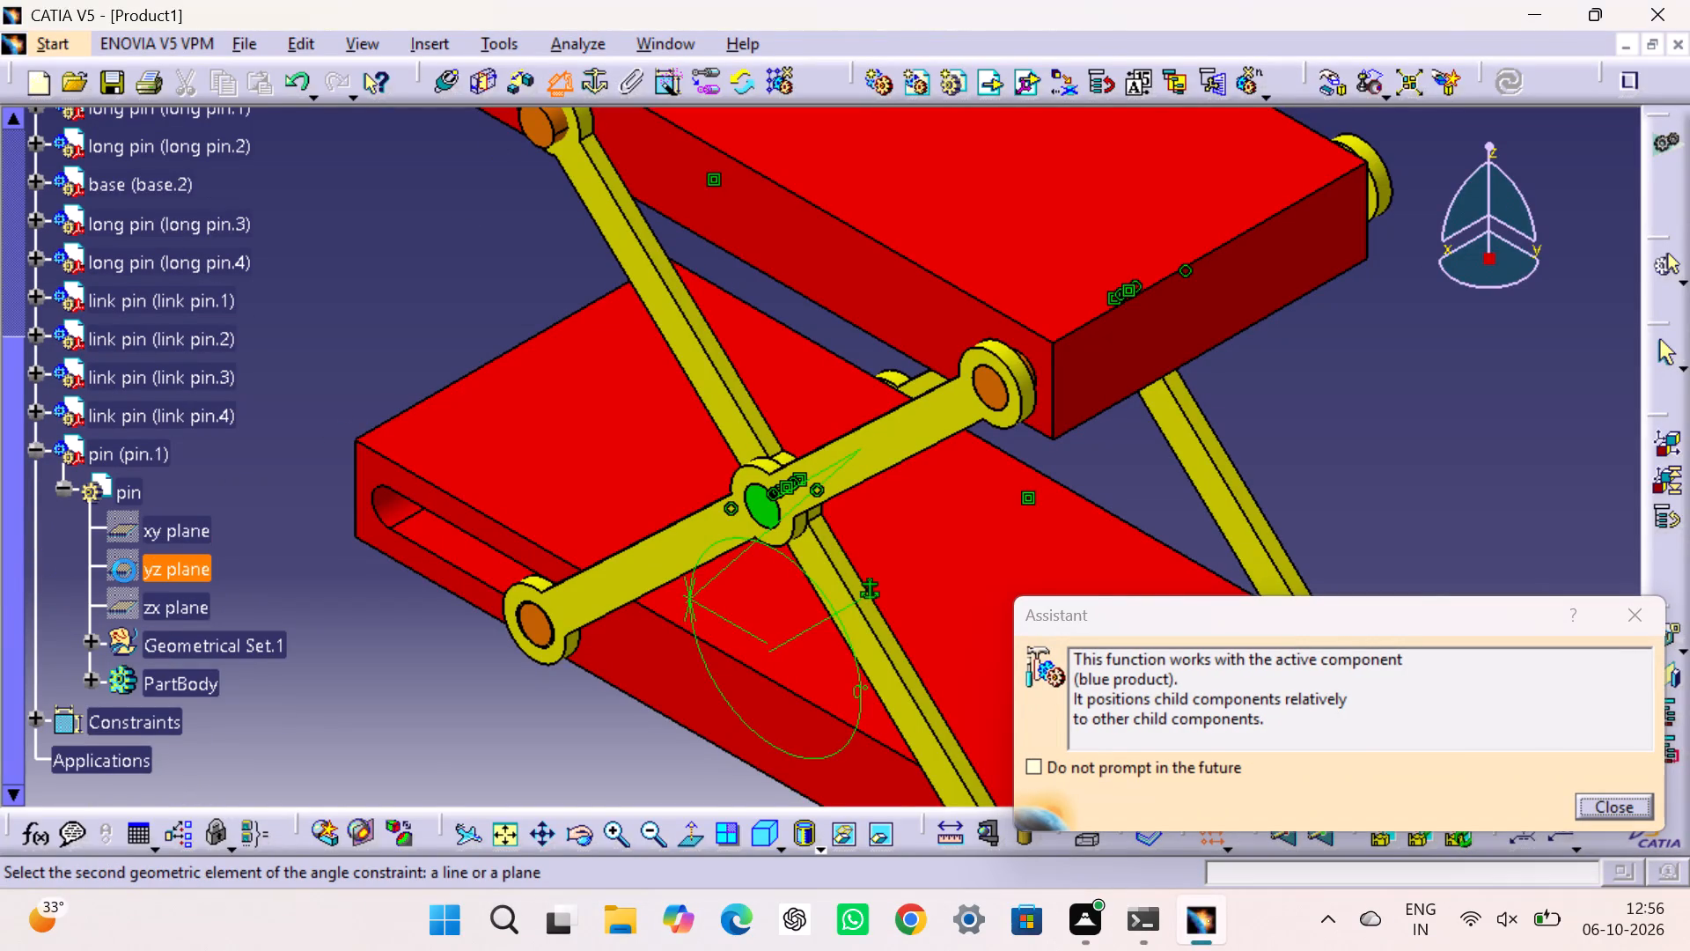
{"action": "left_click", "coordinate": [1019, 512]}
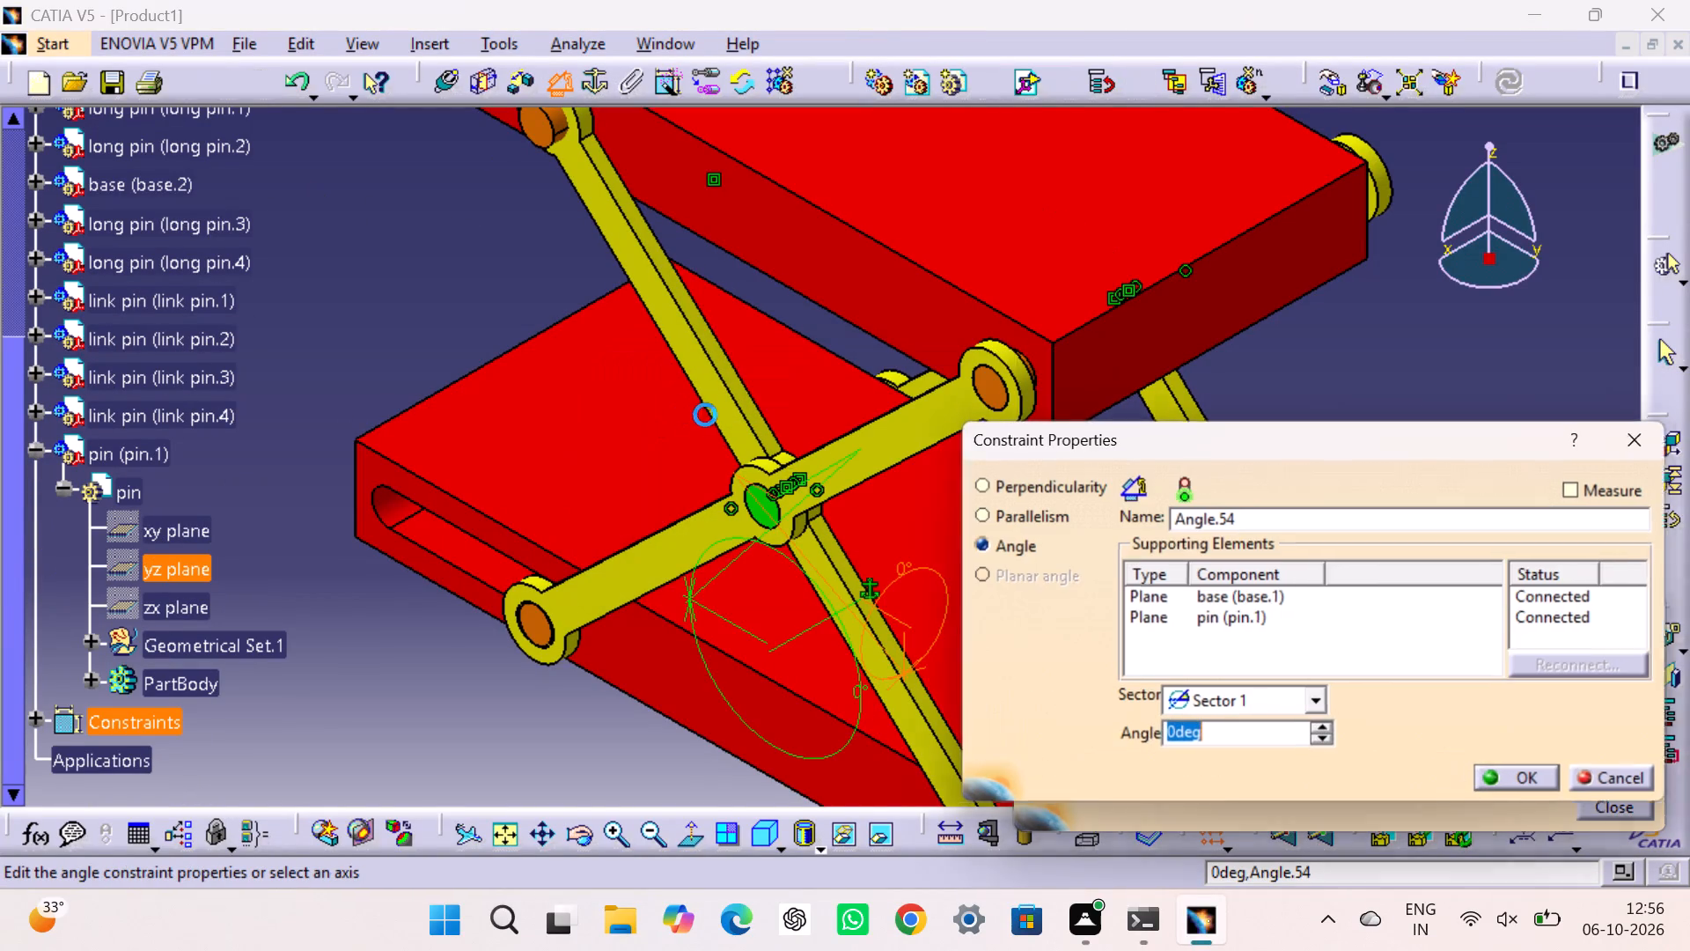
{"action": "left_click", "coordinate": [1517, 775]}
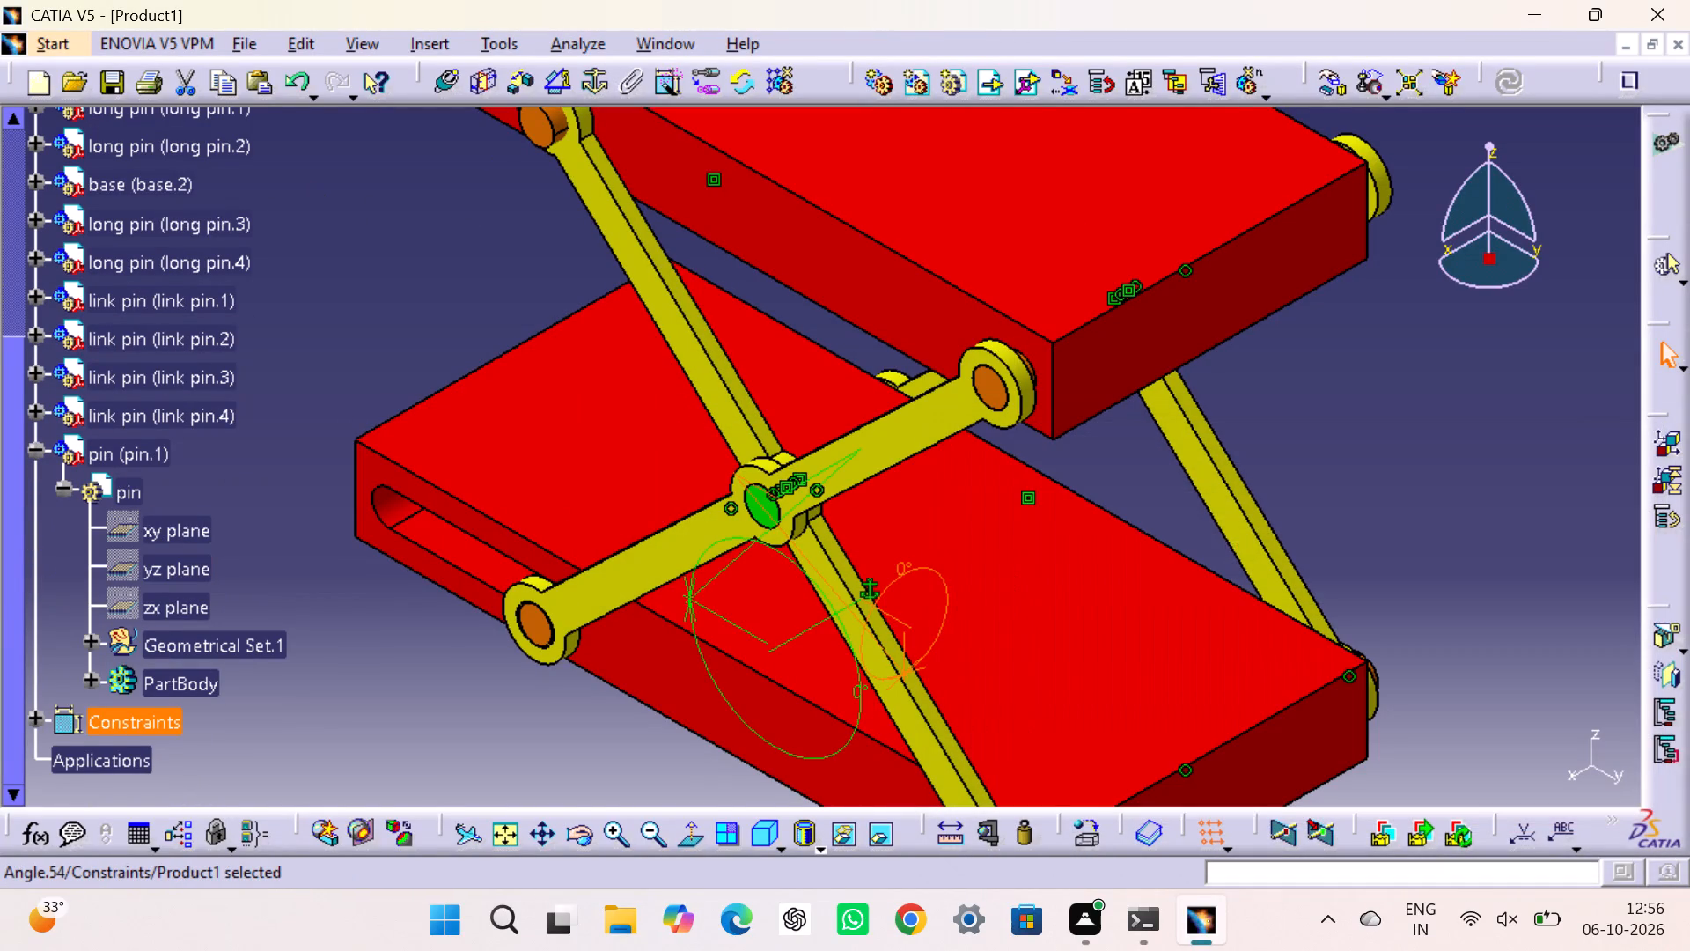
{"action": "left_click", "coordinate": [1535, 534]}
Add a 0 deg angle constraint between the zx planes of base.1 and pin.1.
{"action": "scroll", "coordinate": [315, 240], "scroll_direction": "up", "scroll_amount": 3}
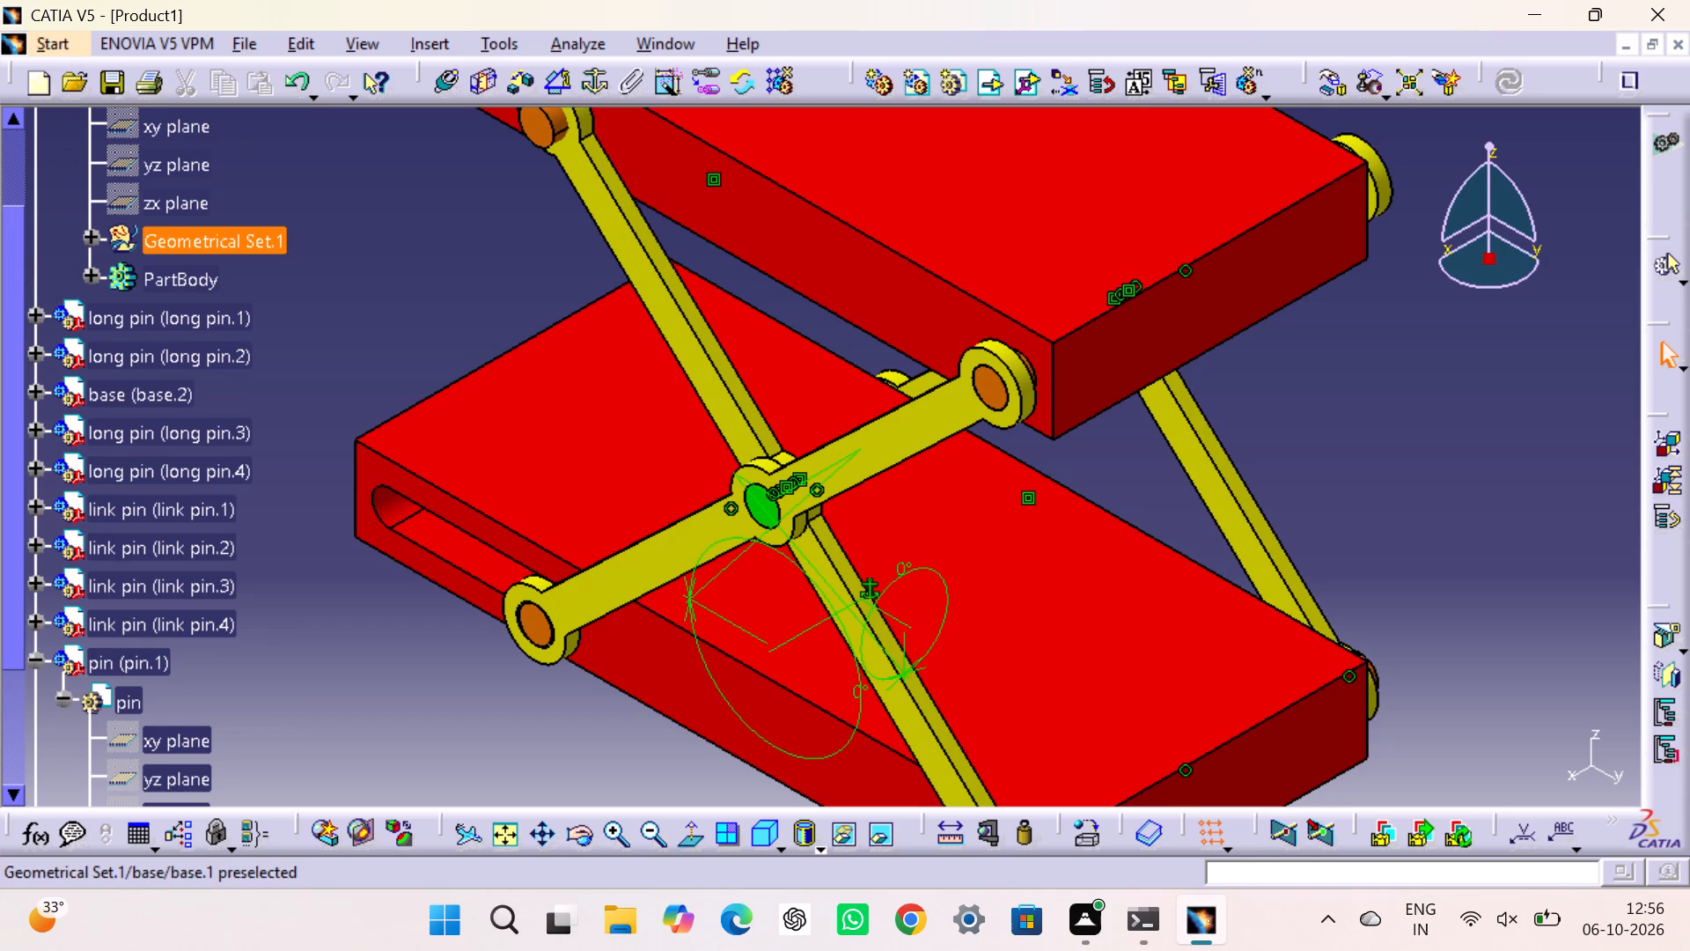
{"action": "left_click", "coordinate": [209, 207]}
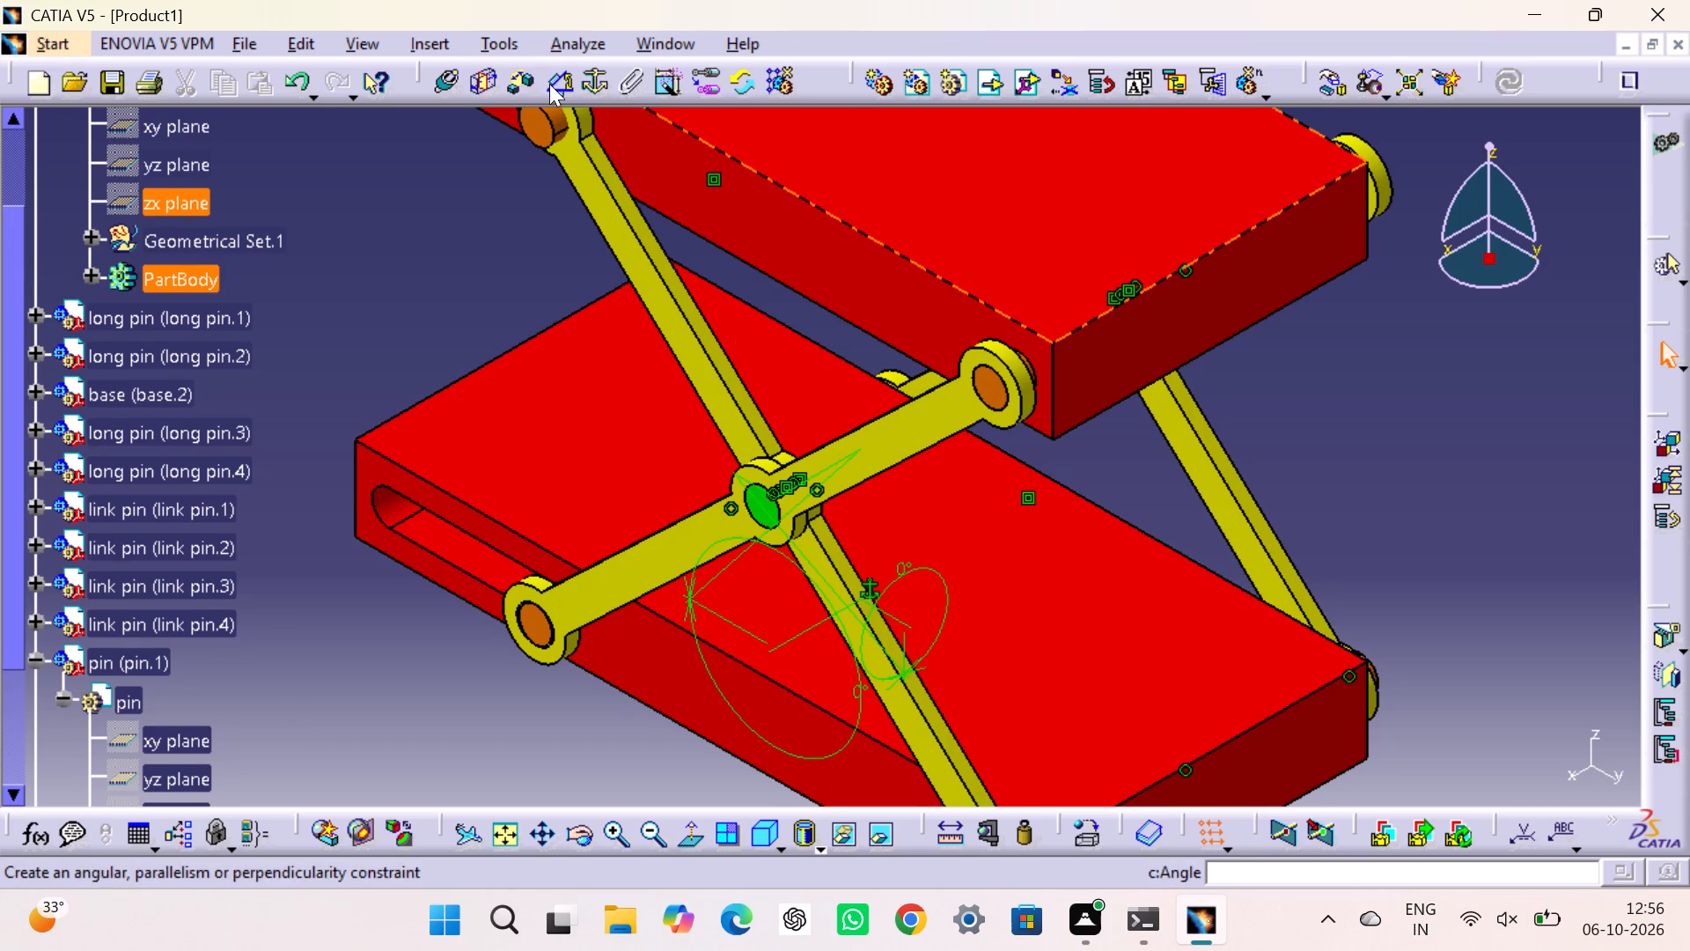
{"action": "left_click", "coordinate": [555, 84]}
{"action": "scroll", "coordinate": [443, 304], "scroll_direction": "down", "scroll_amount": 4}
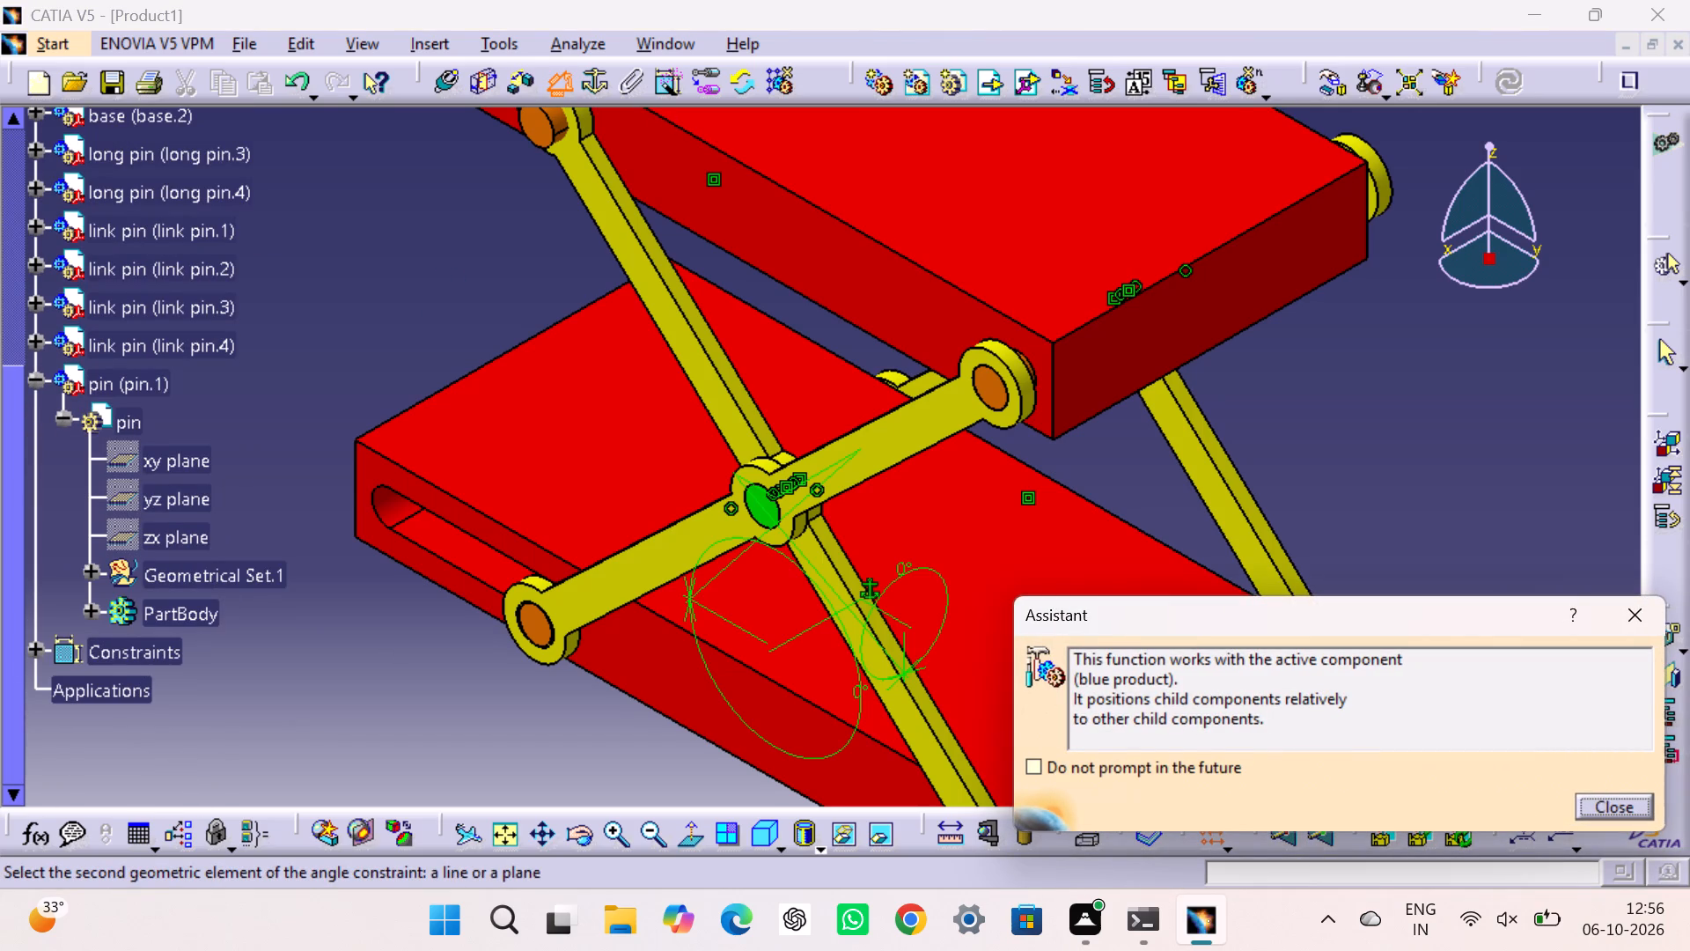
{"action": "left_click", "coordinate": [143, 531]}
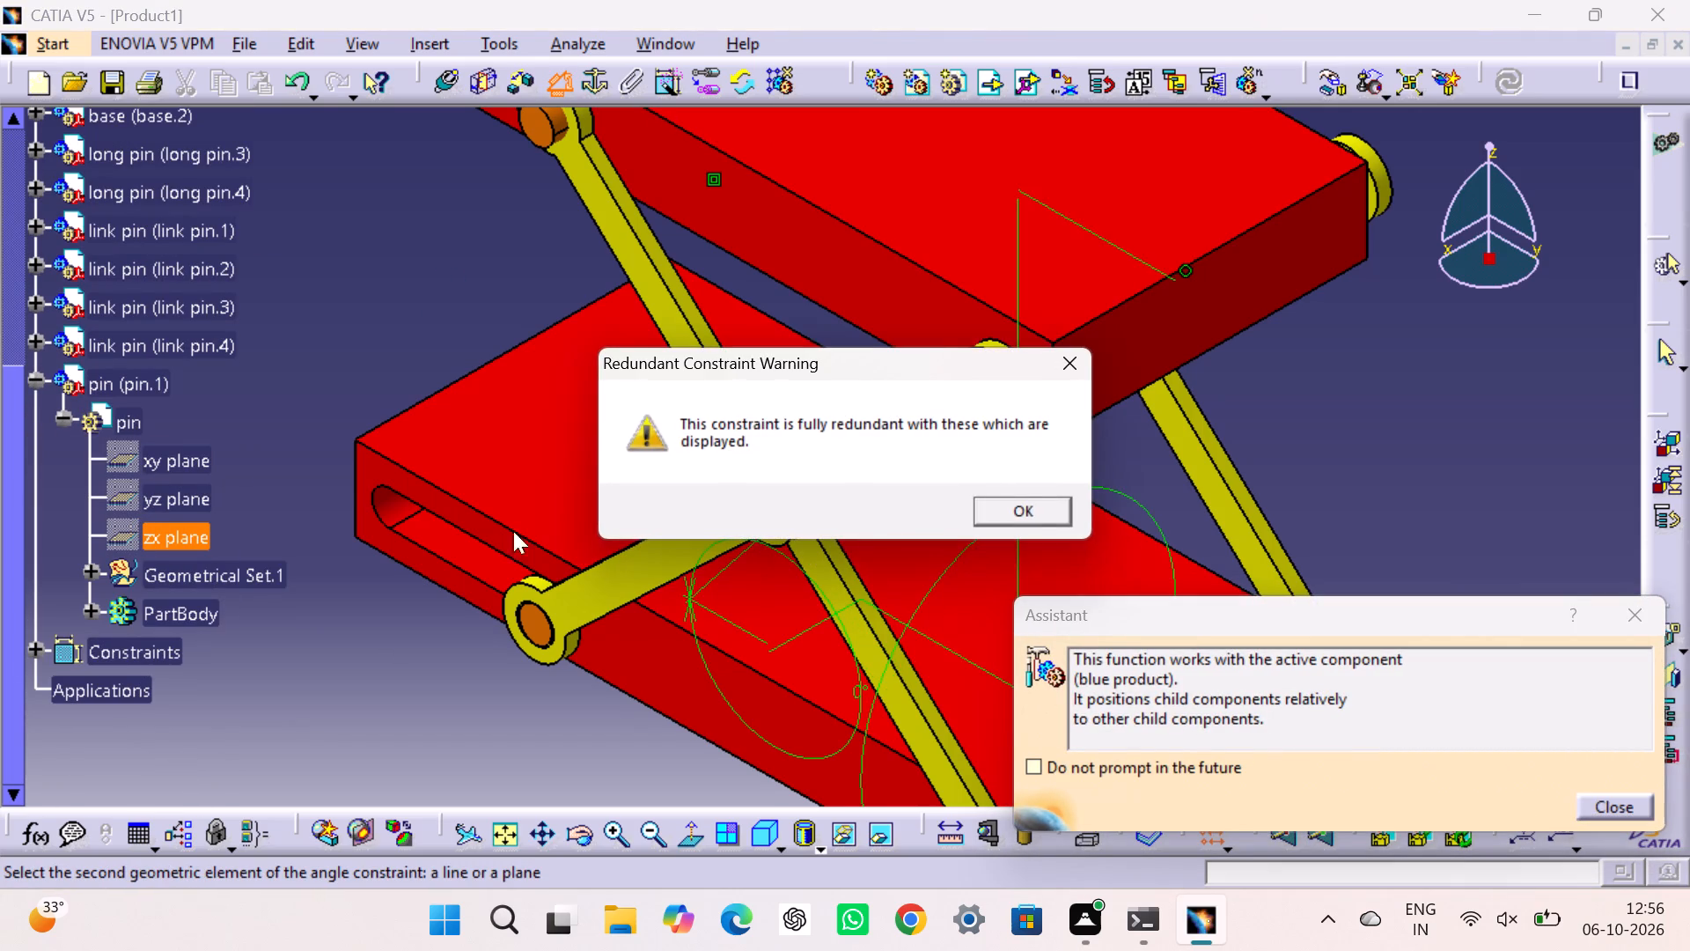
{"action": "left_click", "coordinate": [1032, 505]}
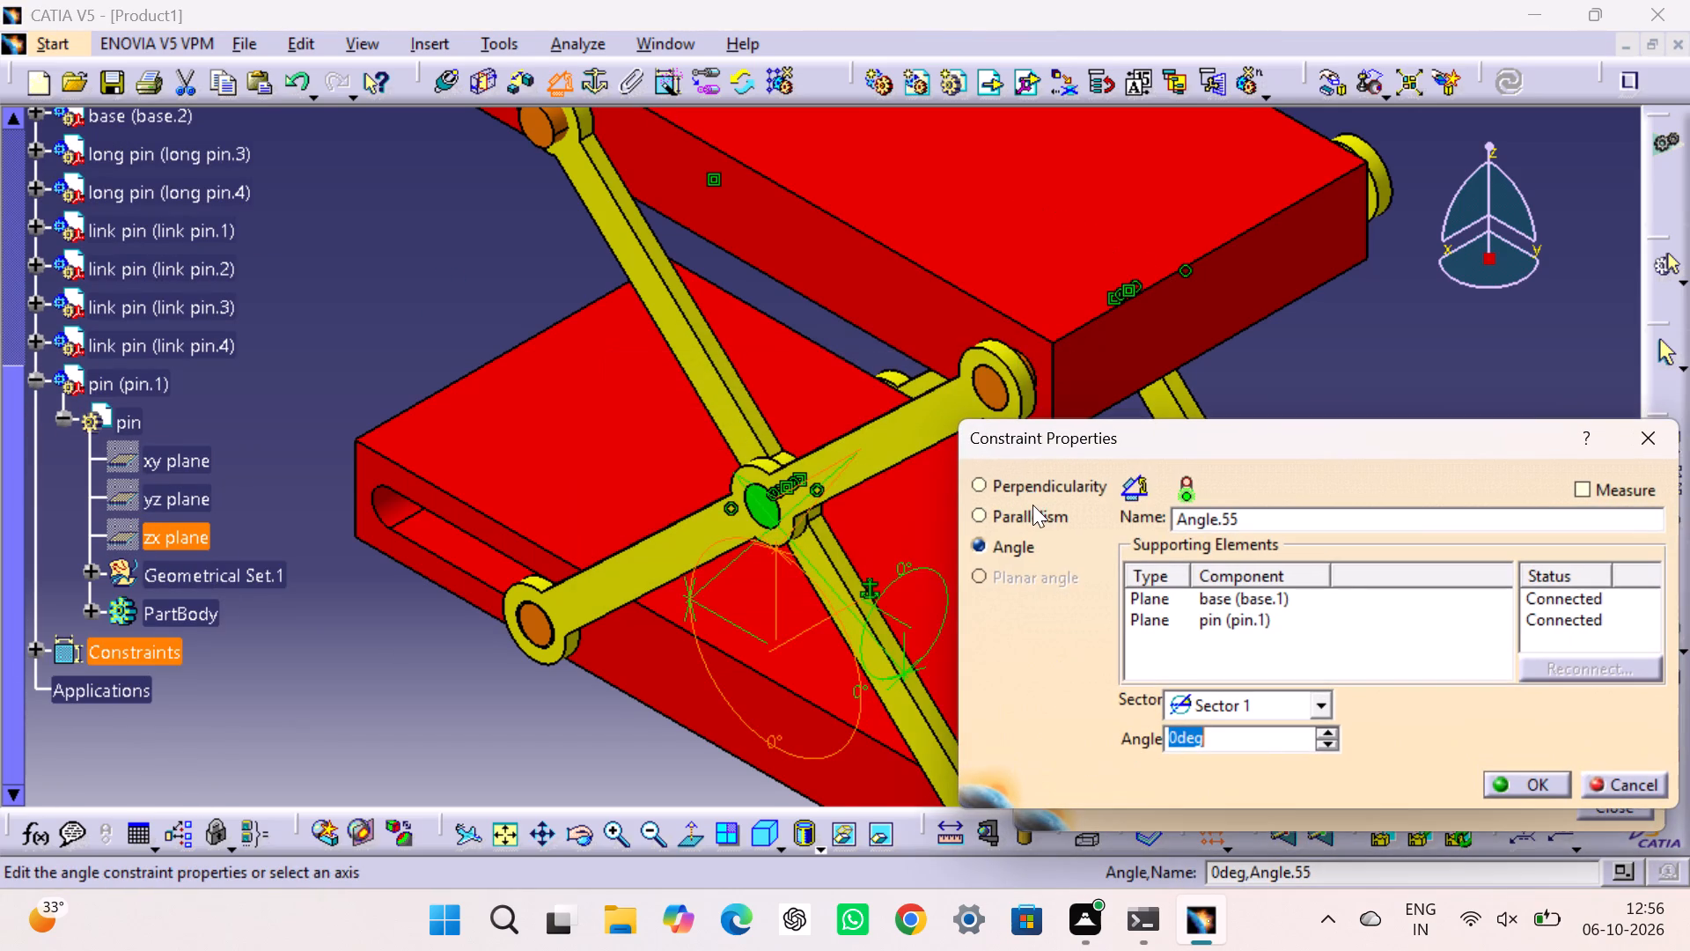
{"action": "left_click", "coordinate": [1521, 778]}
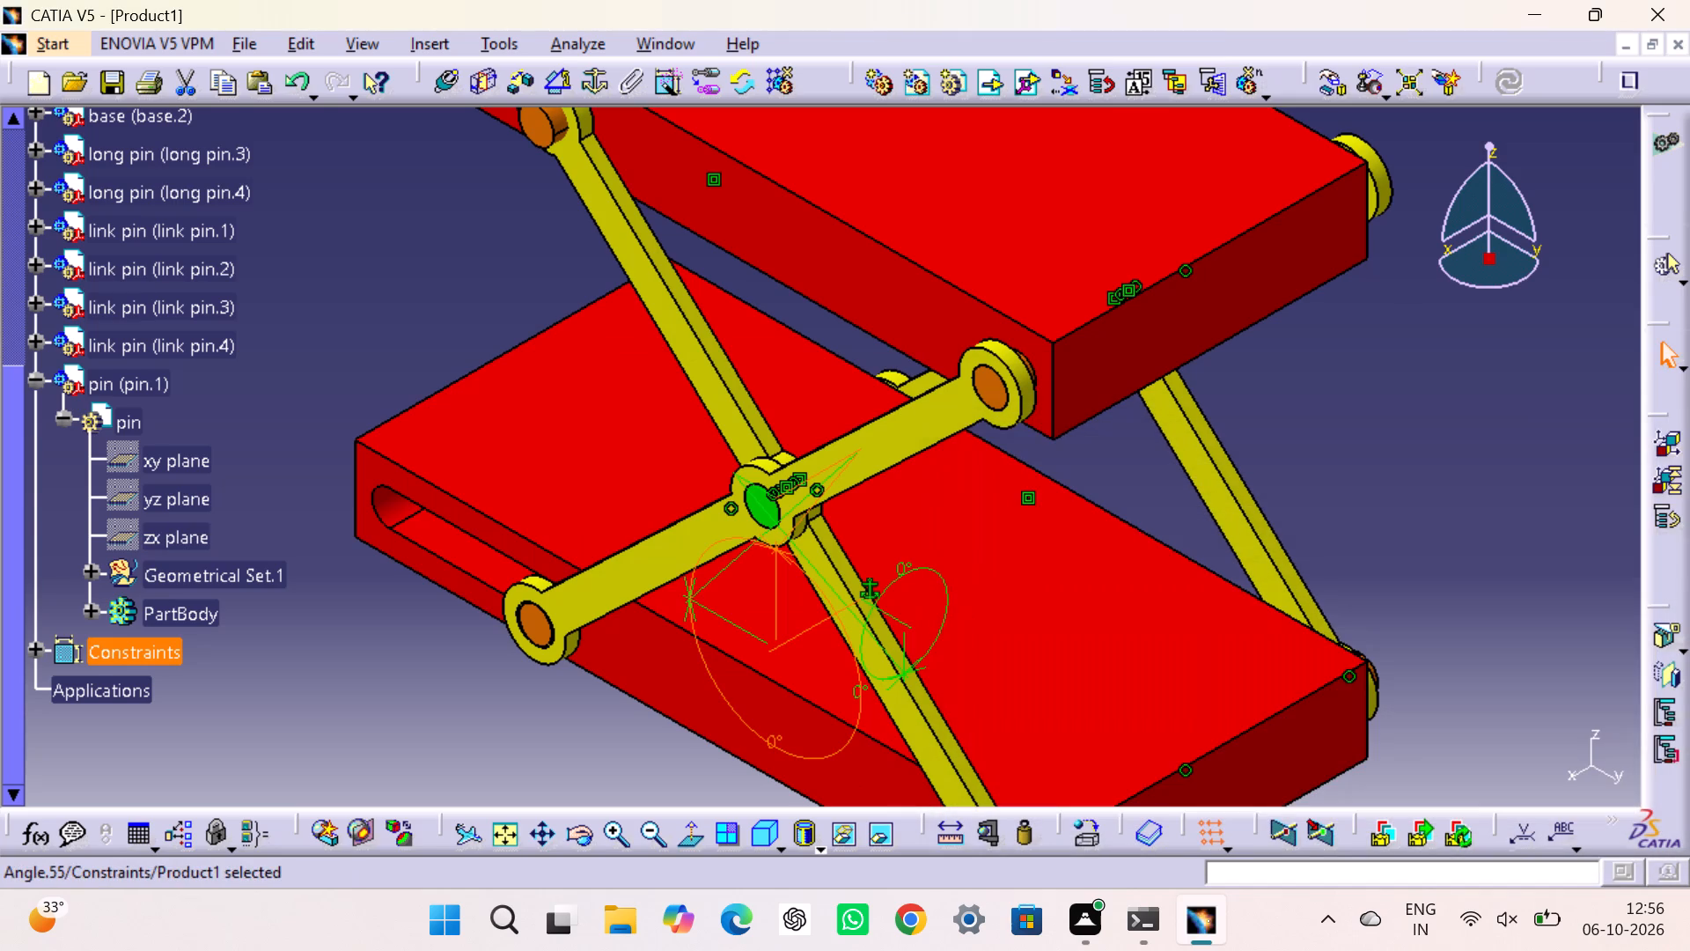
{"action": "left_click", "coordinate": [1592, 540]}
Check the component degrees of freedom of pin.1.
{"action": "scroll", "coordinate": [367, 512], "scroll_direction": "up", "scroll_amount": 6}
{"action": "scroll", "coordinate": [290, 551], "scroll_direction": "down", "scroll_amount": 3}
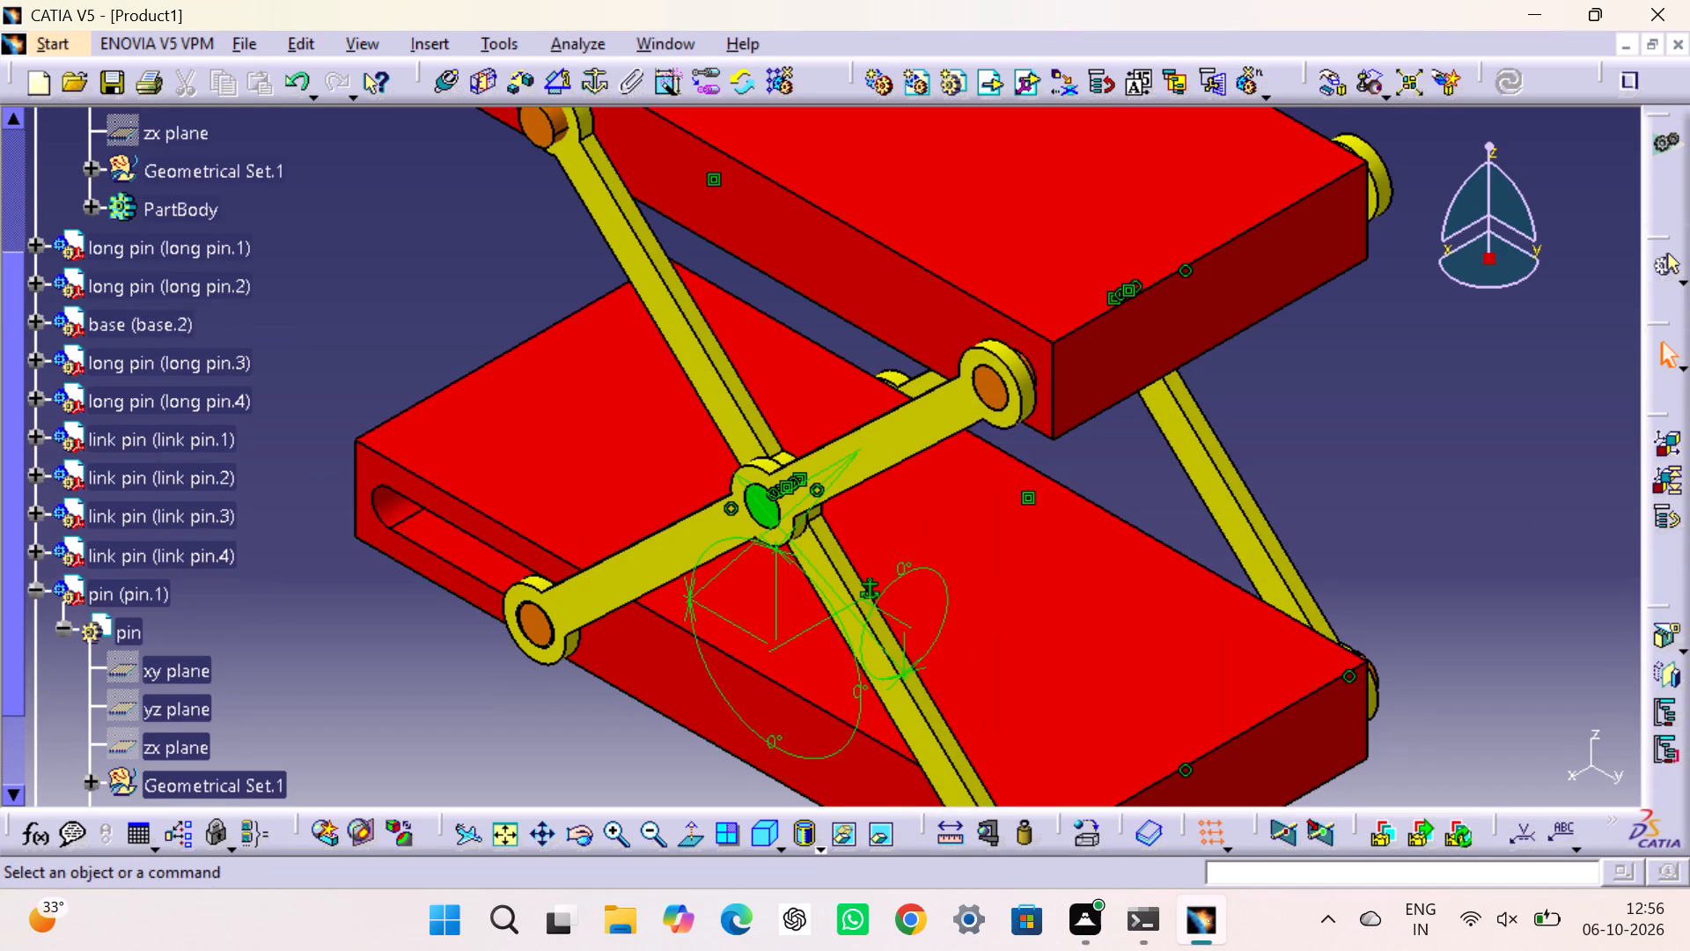
{"action": "right_click", "coordinate": [141, 592]}
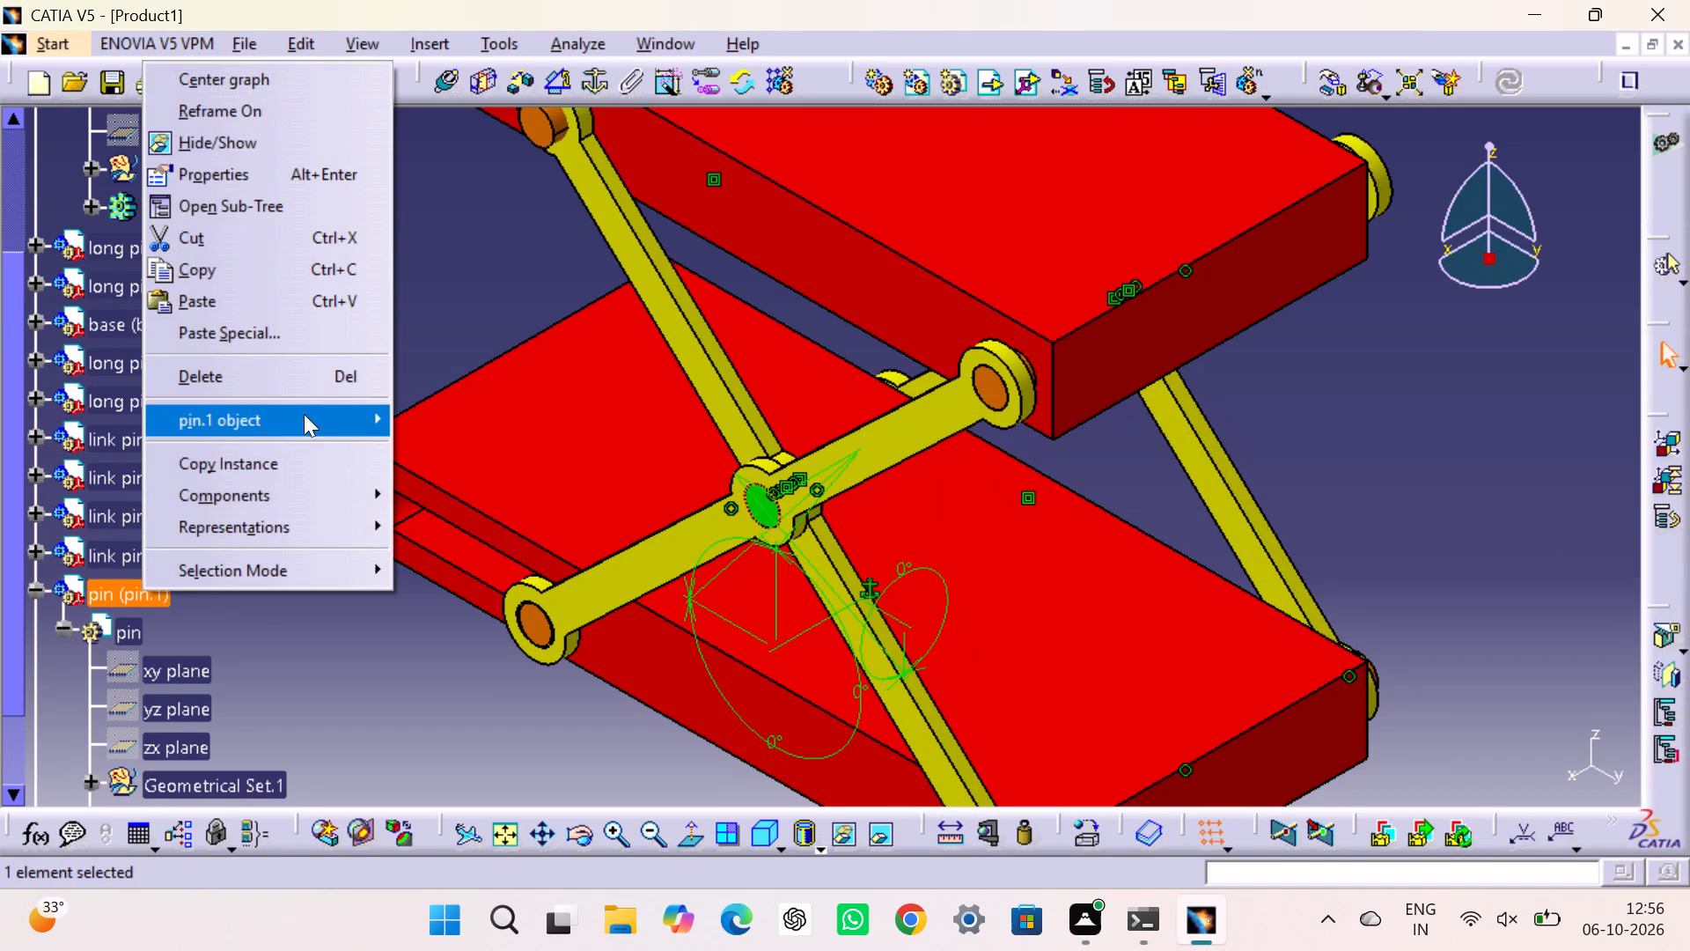
{"action": "left_click", "coordinate": [525, 557]}
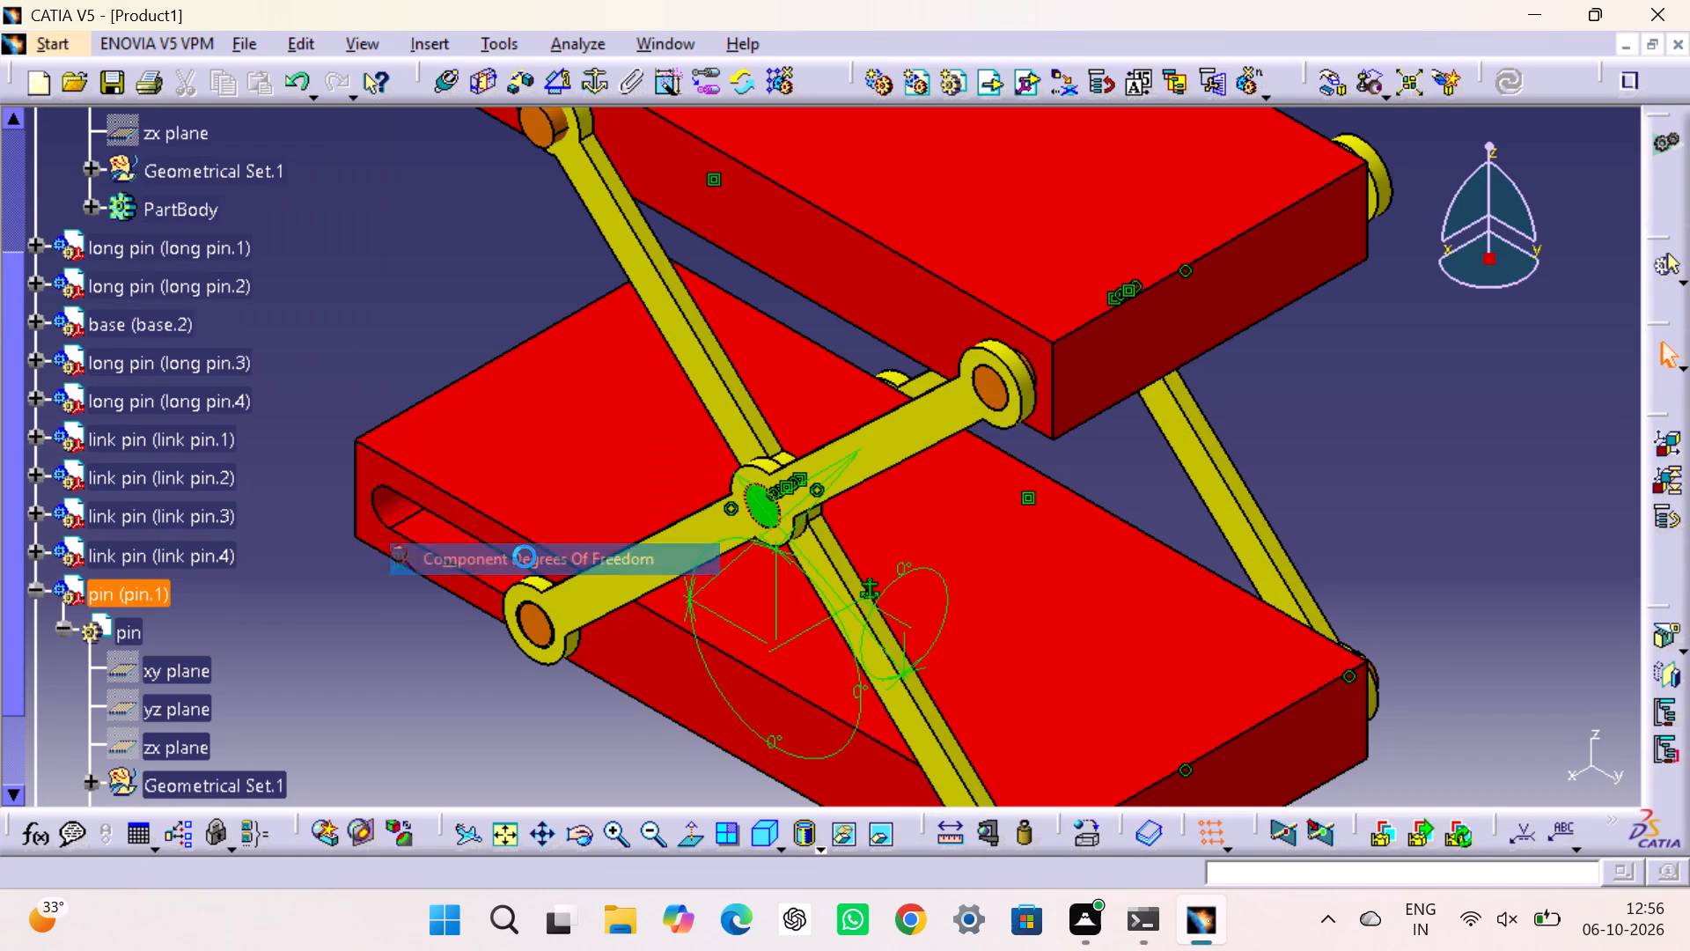
{"action": "left_click", "coordinate": [1009, 512]}
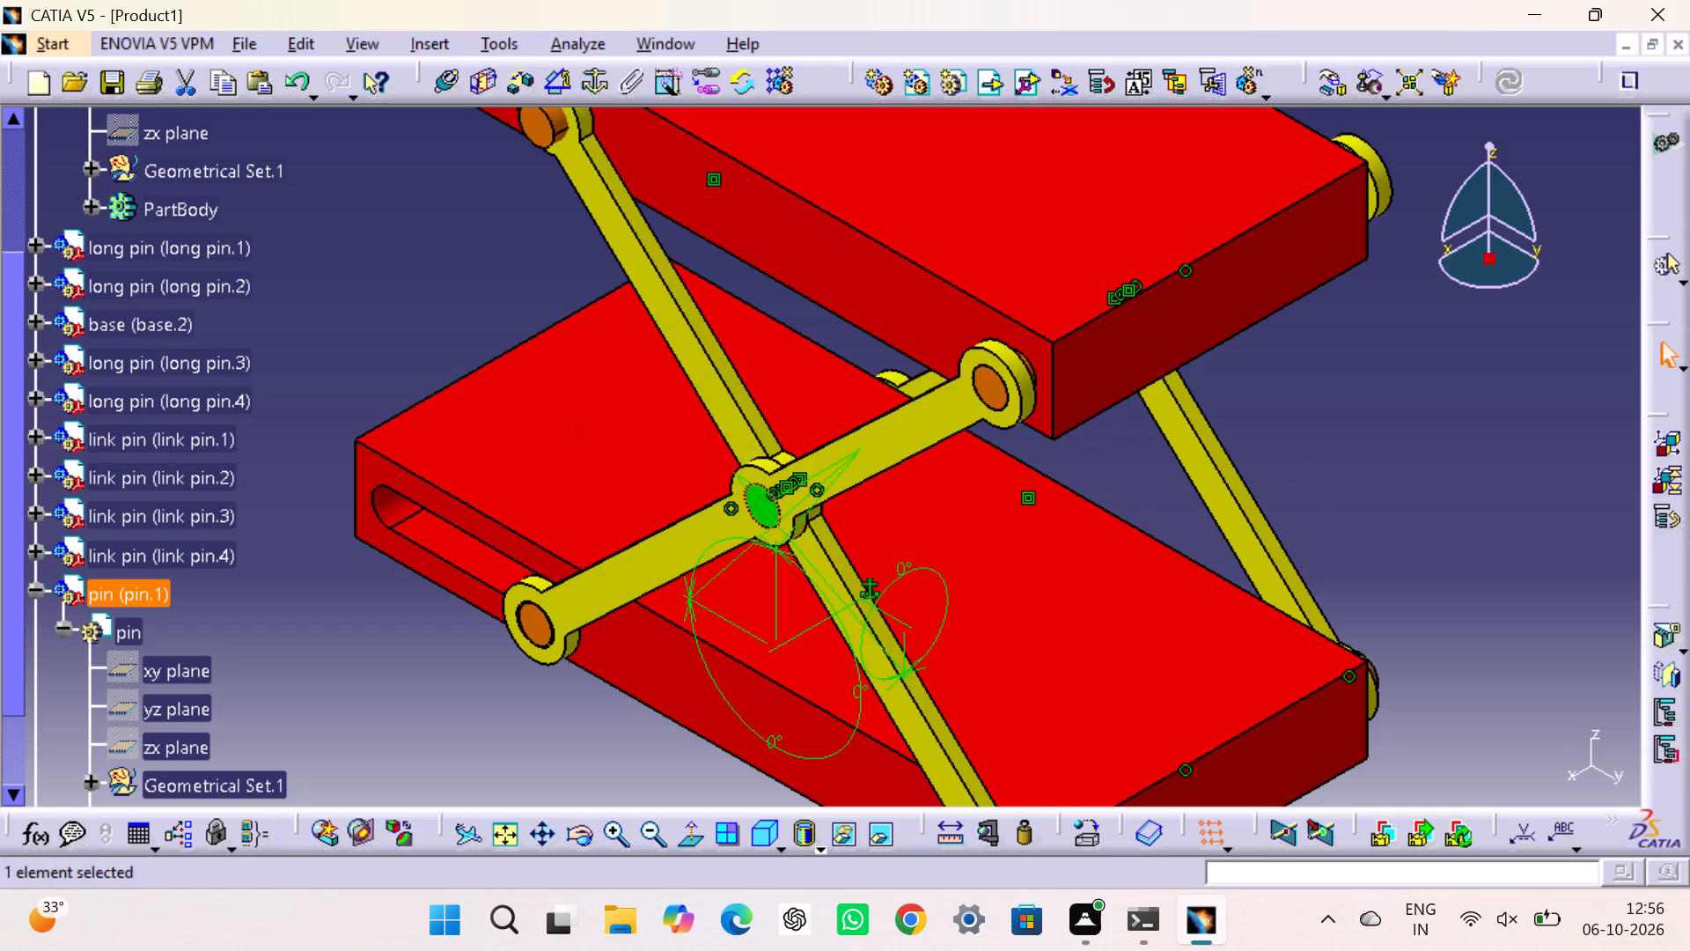
{"action": "left_click", "coordinate": [1370, 448]}
Collapse the pin.1 branch of the tree.
{"action": "left_click", "coordinate": [31, 589]}
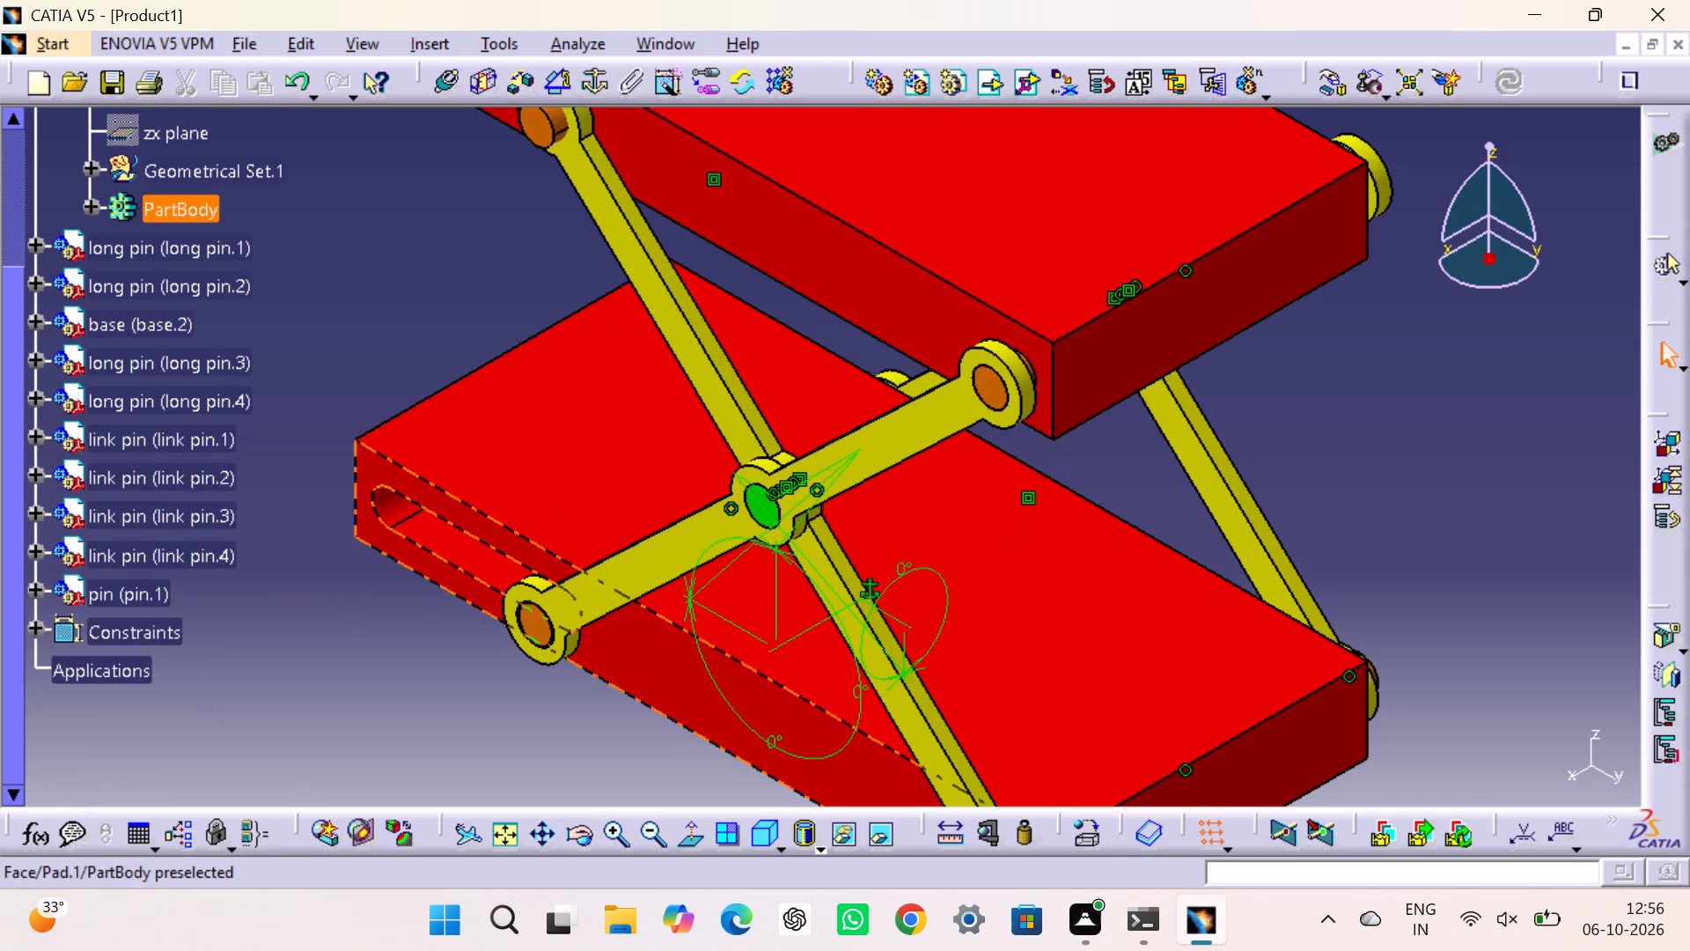
{"action": "left_click", "coordinate": [489, 269]}
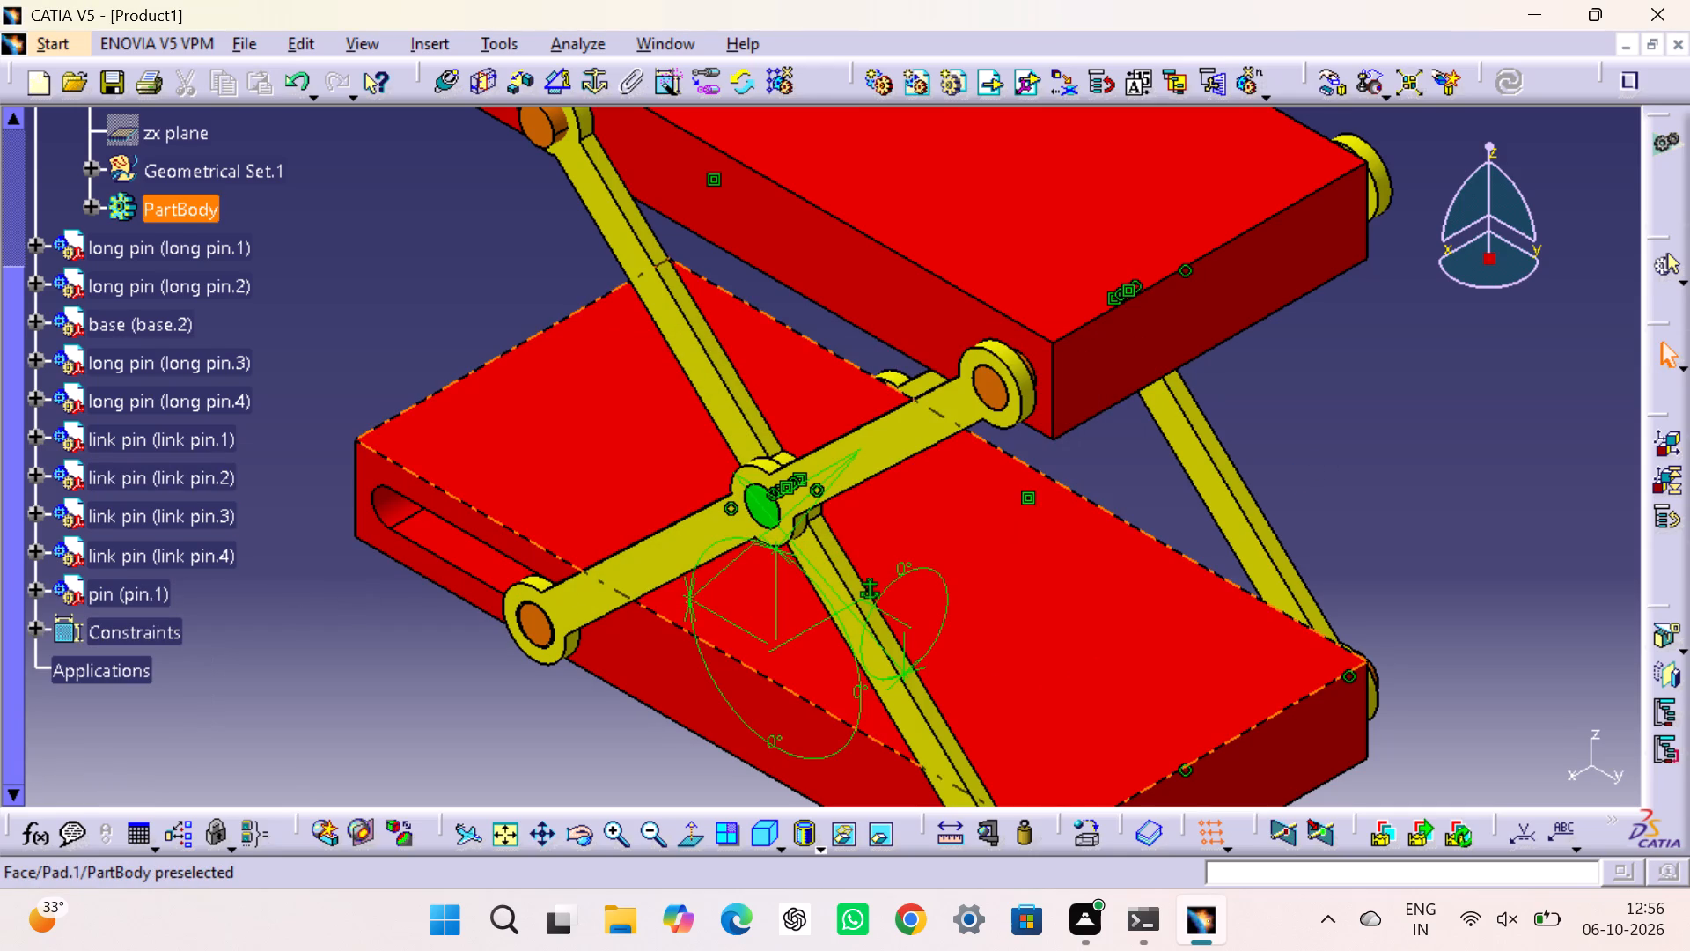
Hide the three 0 deg angle constraints between base.1 and pin.1 in the model view.
{"action": "right_click", "coordinate": [908, 572]}
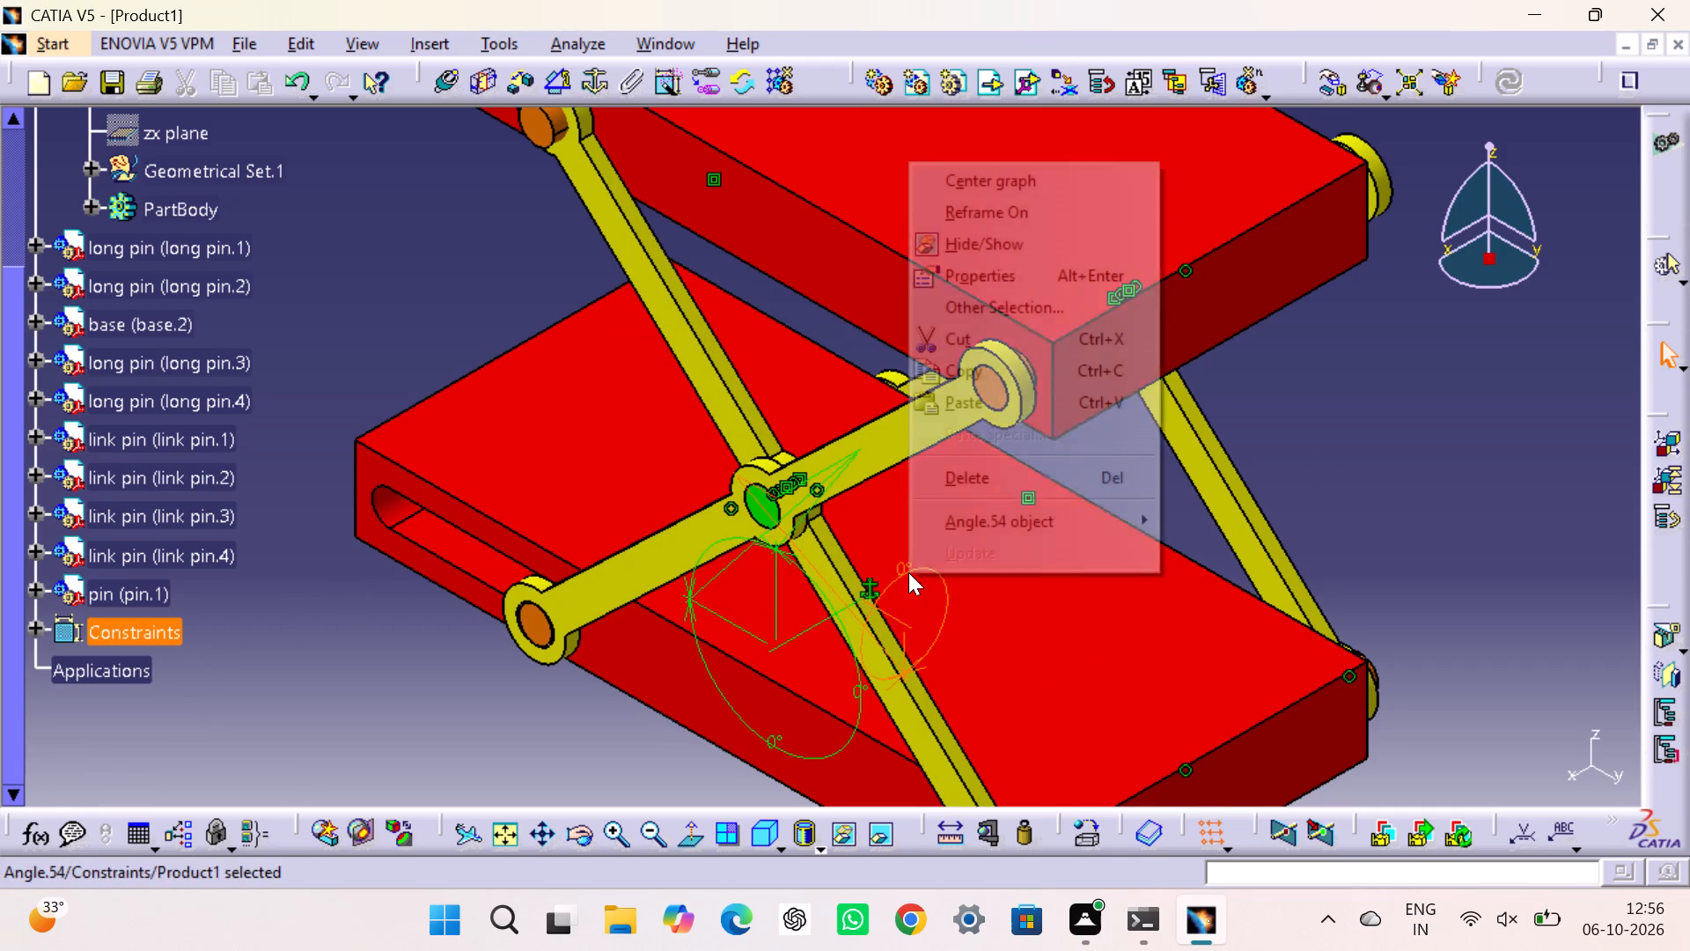
{"action": "left_click", "coordinate": [1002, 241]}
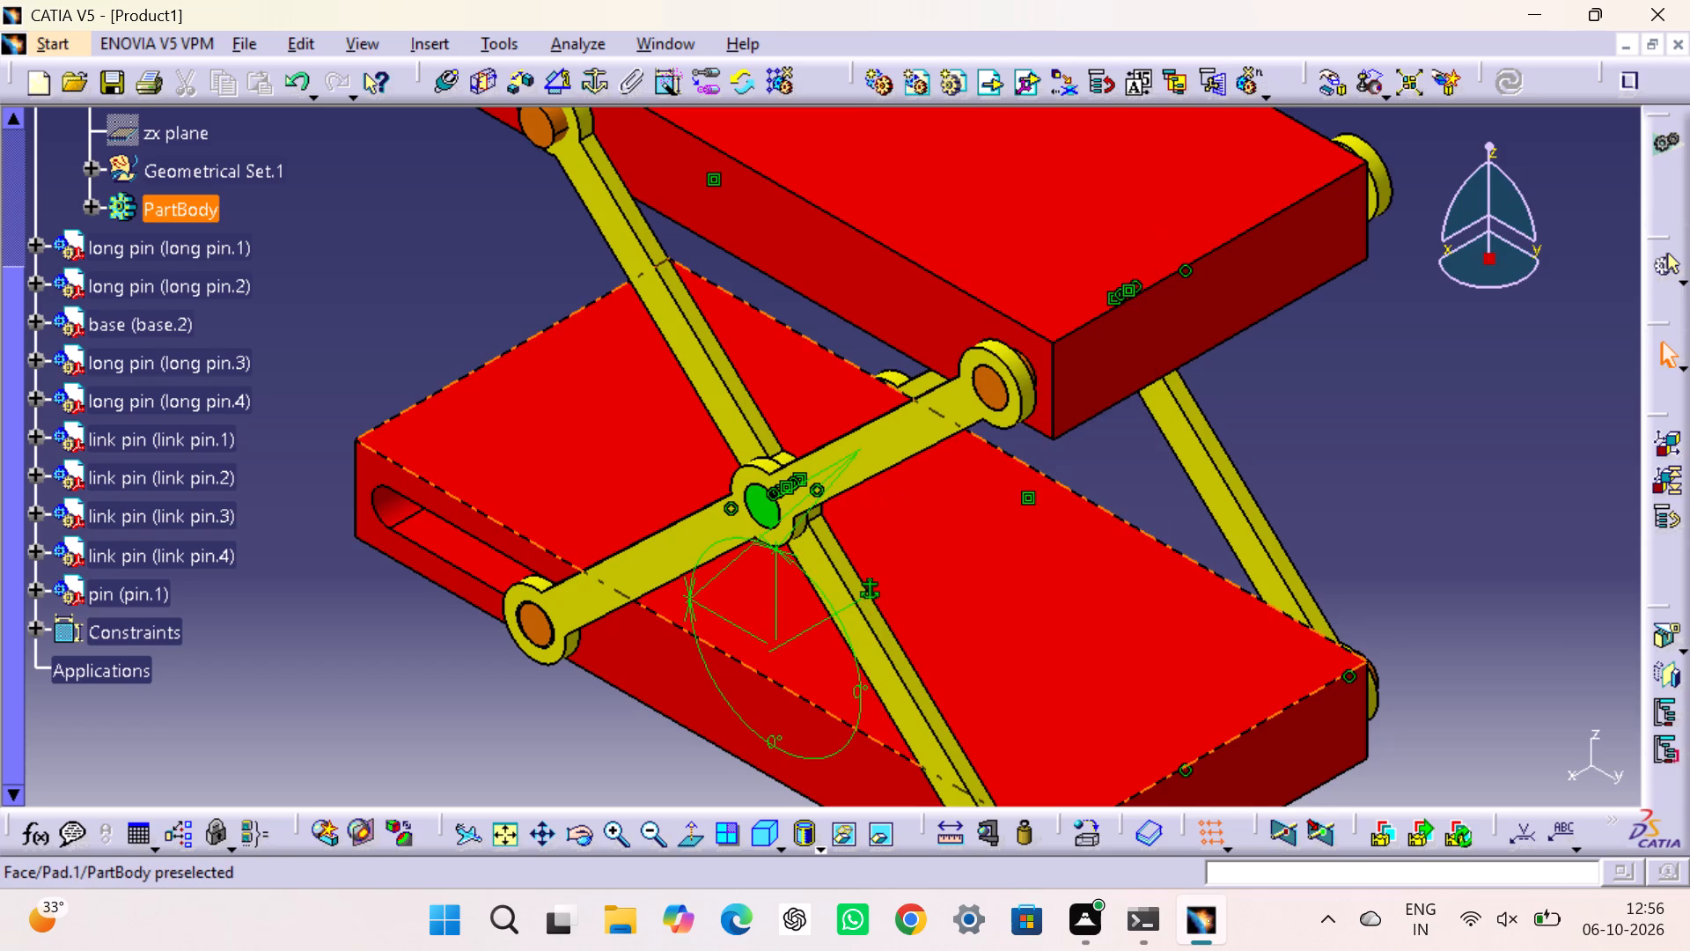
{"action": "right_click", "coordinate": [775, 579]}
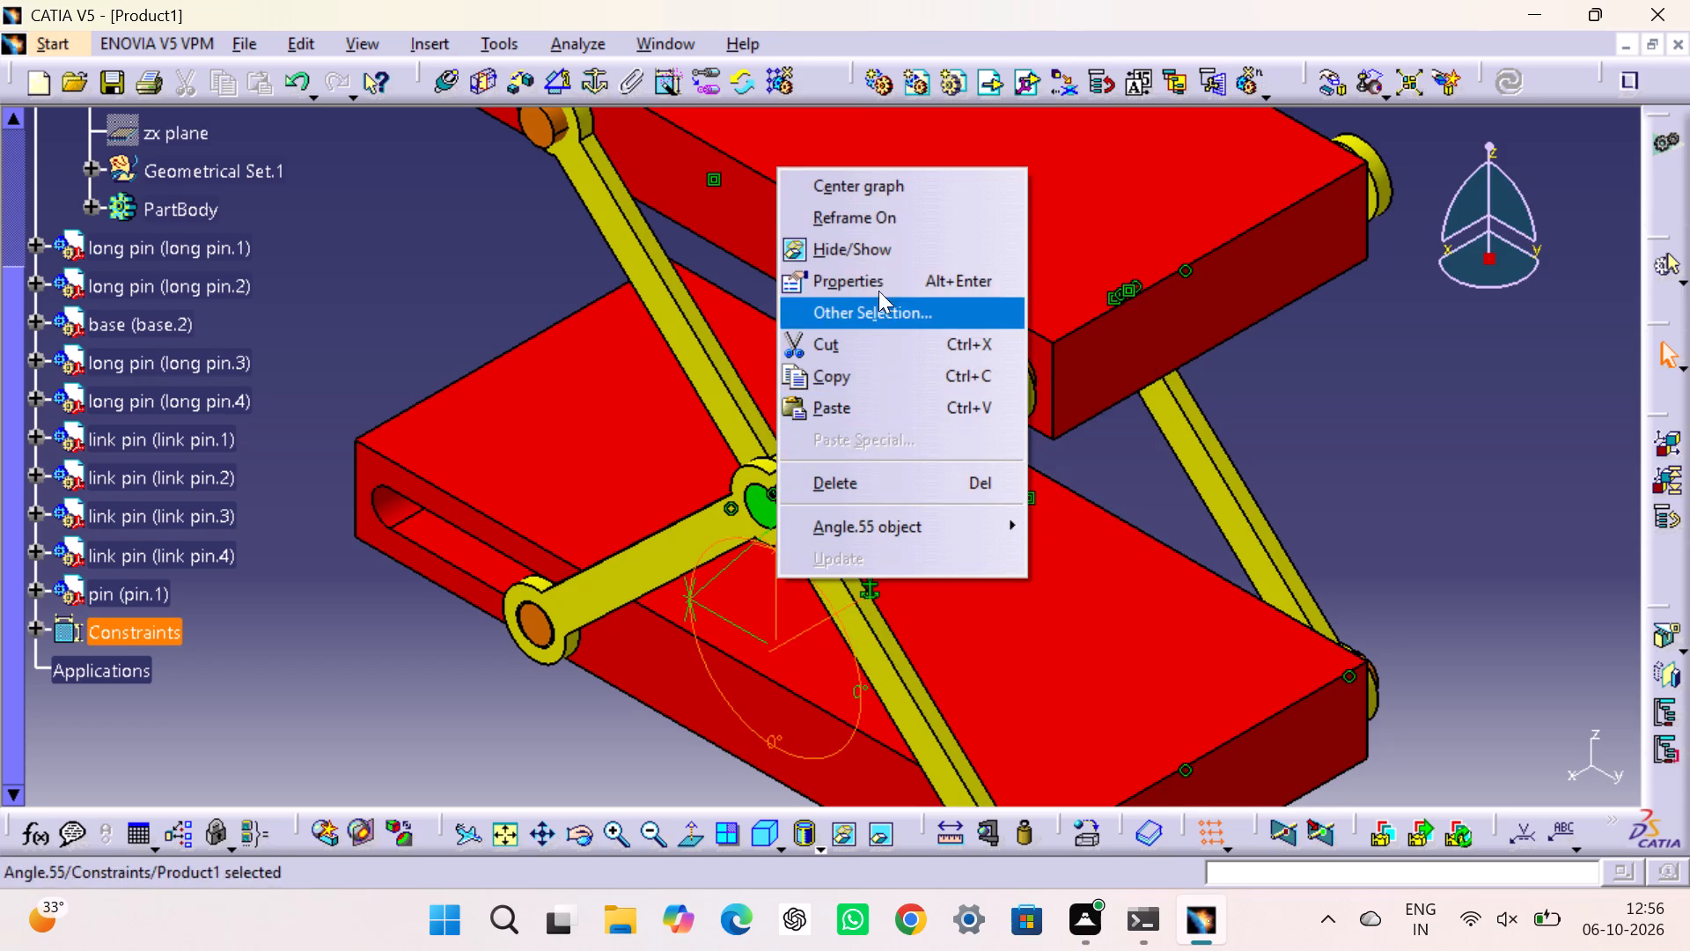
{"action": "left_click", "coordinate": [881, 278]}
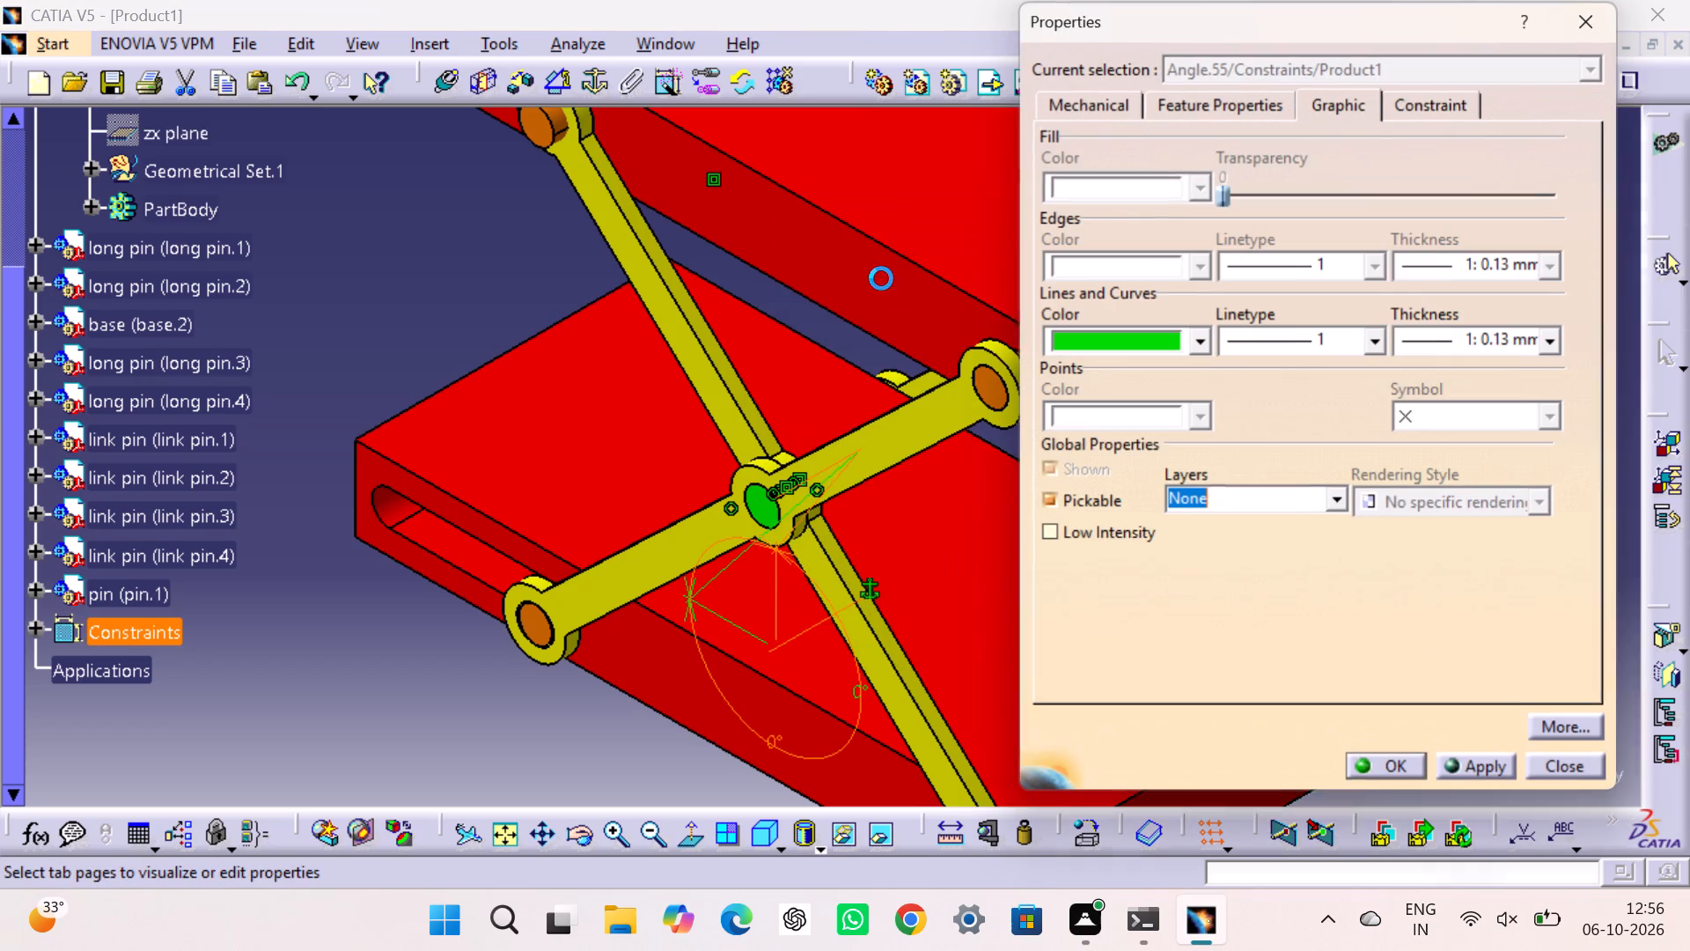
{"action": "left_click", "coordinate": [1569, 4]}
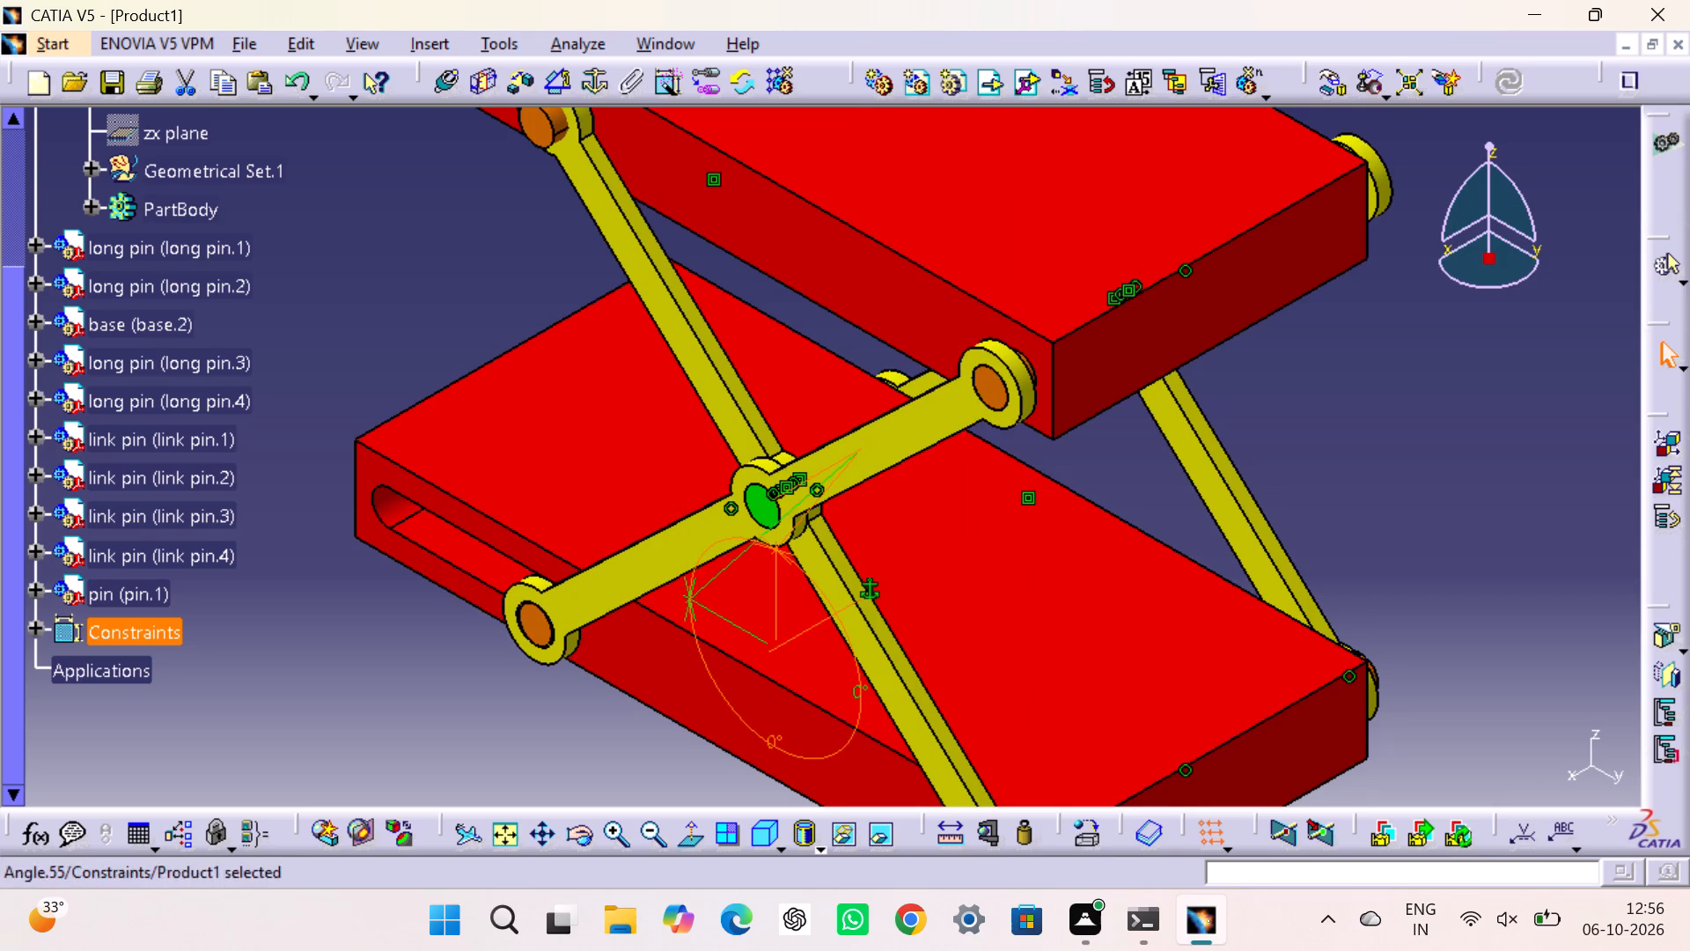
{"action": "right_click", "coordinate": [742, 555]}
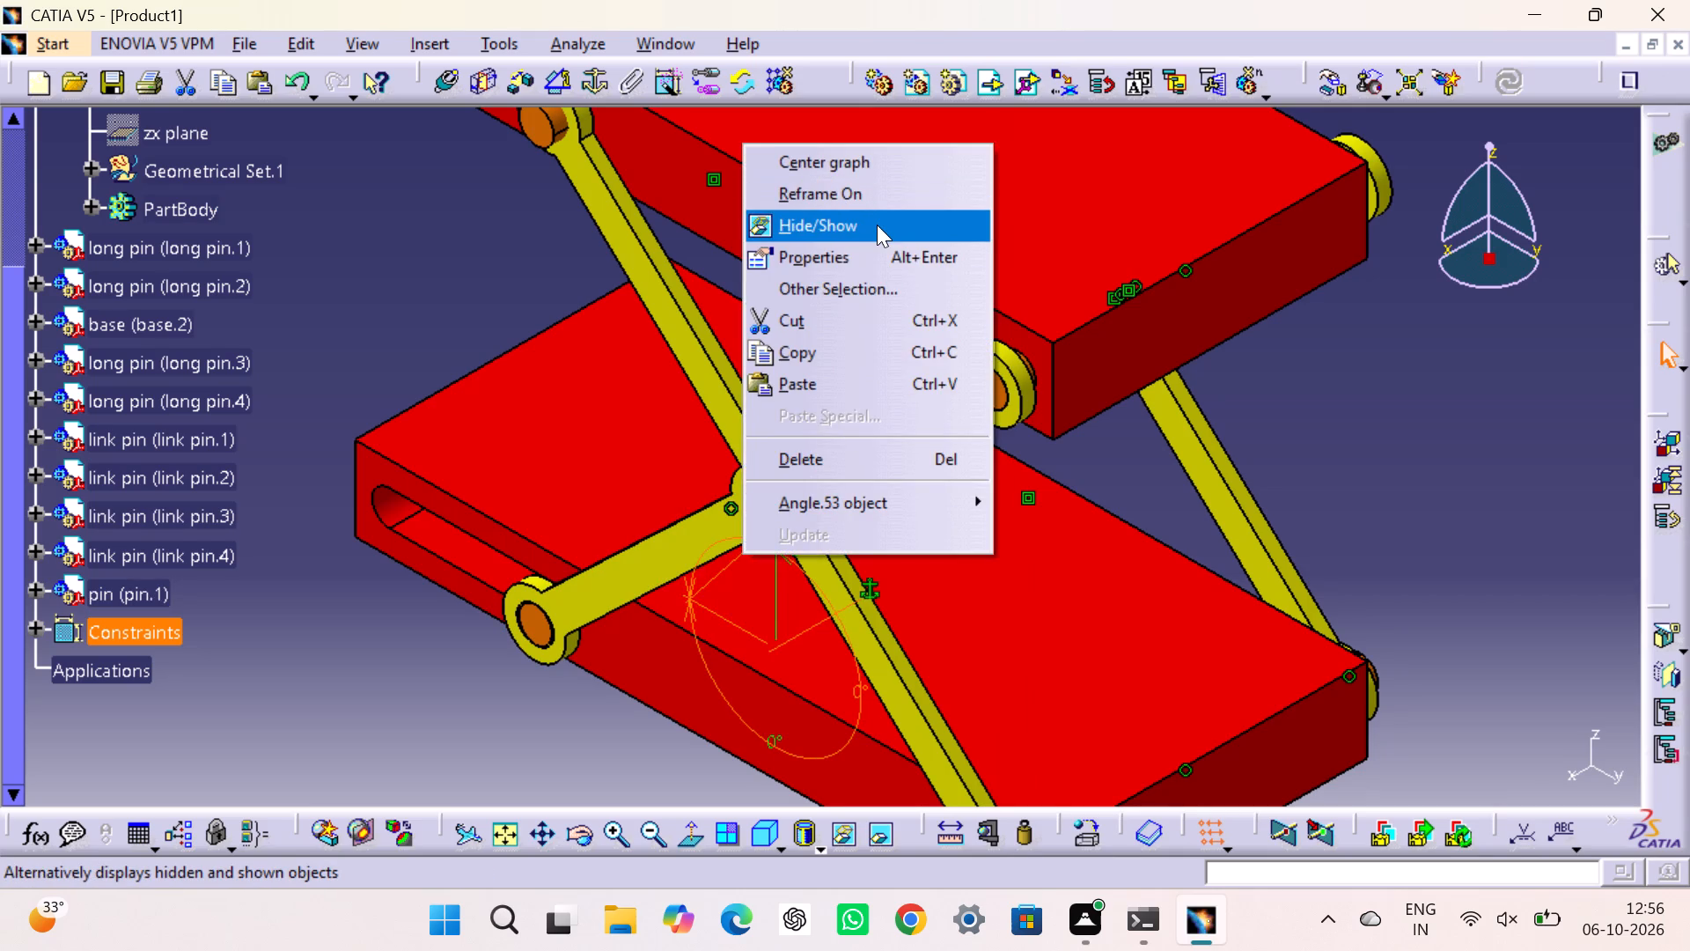
{"action": "left_click", "coordinate": [877, 225]}
{"action": "right_click", "coordinate": [781, 583]}
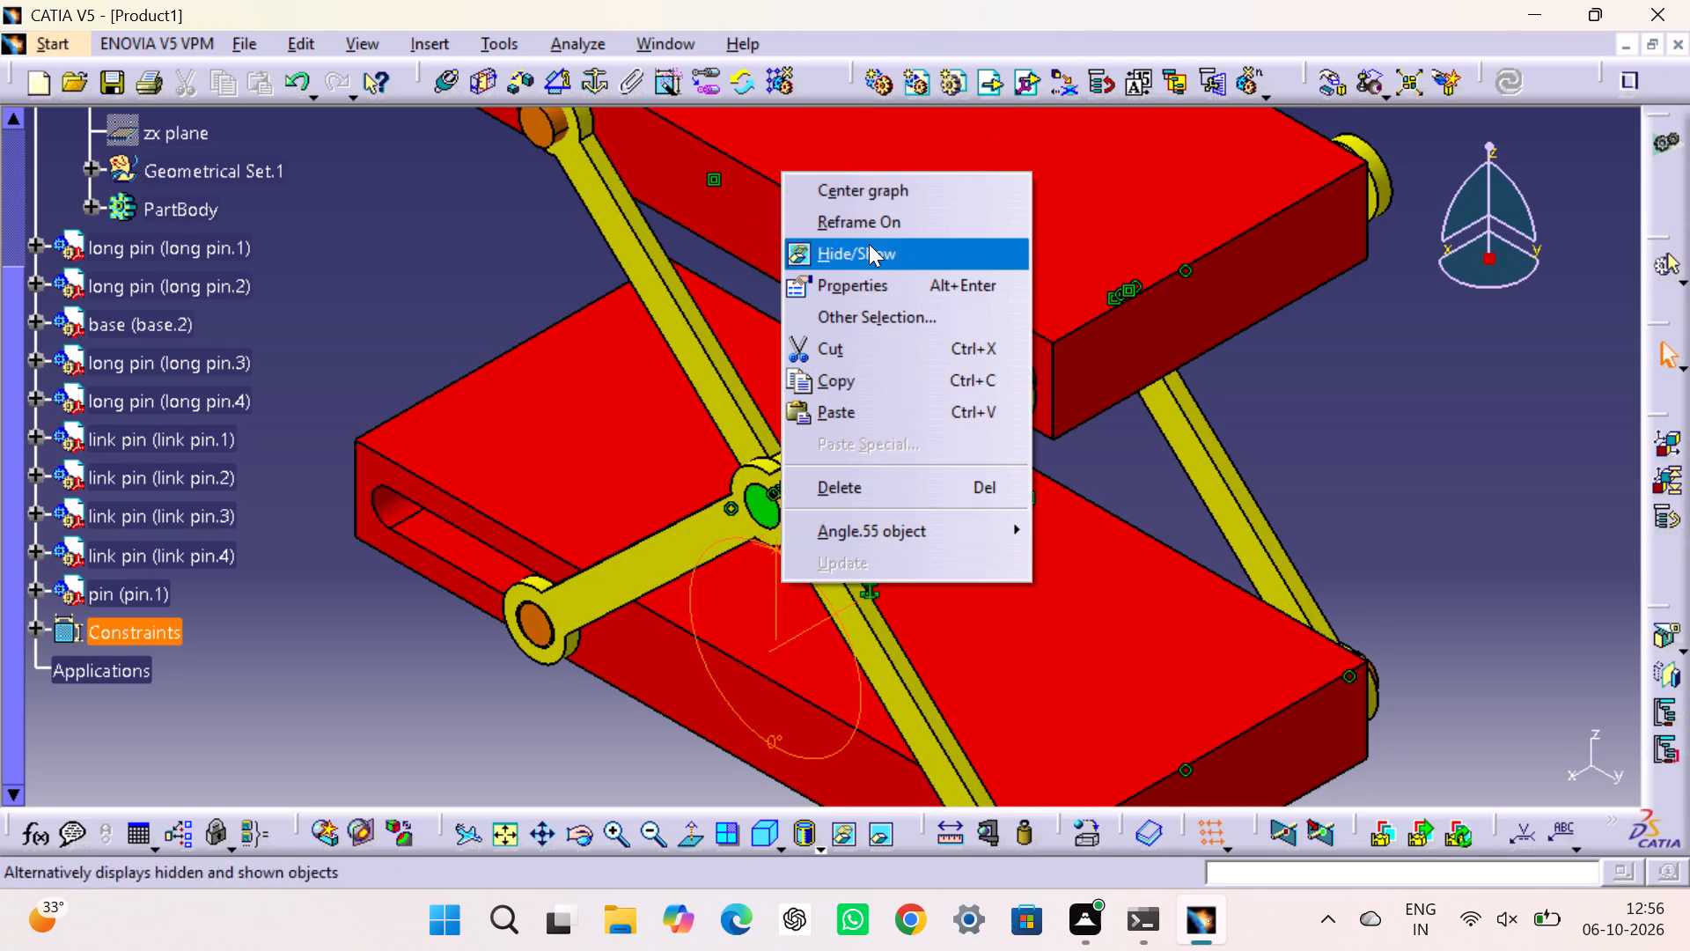
{"action": "left_click", "coordinate": [874, 251]}
{"action": "left_click", "coordinate": [1428, 455]}
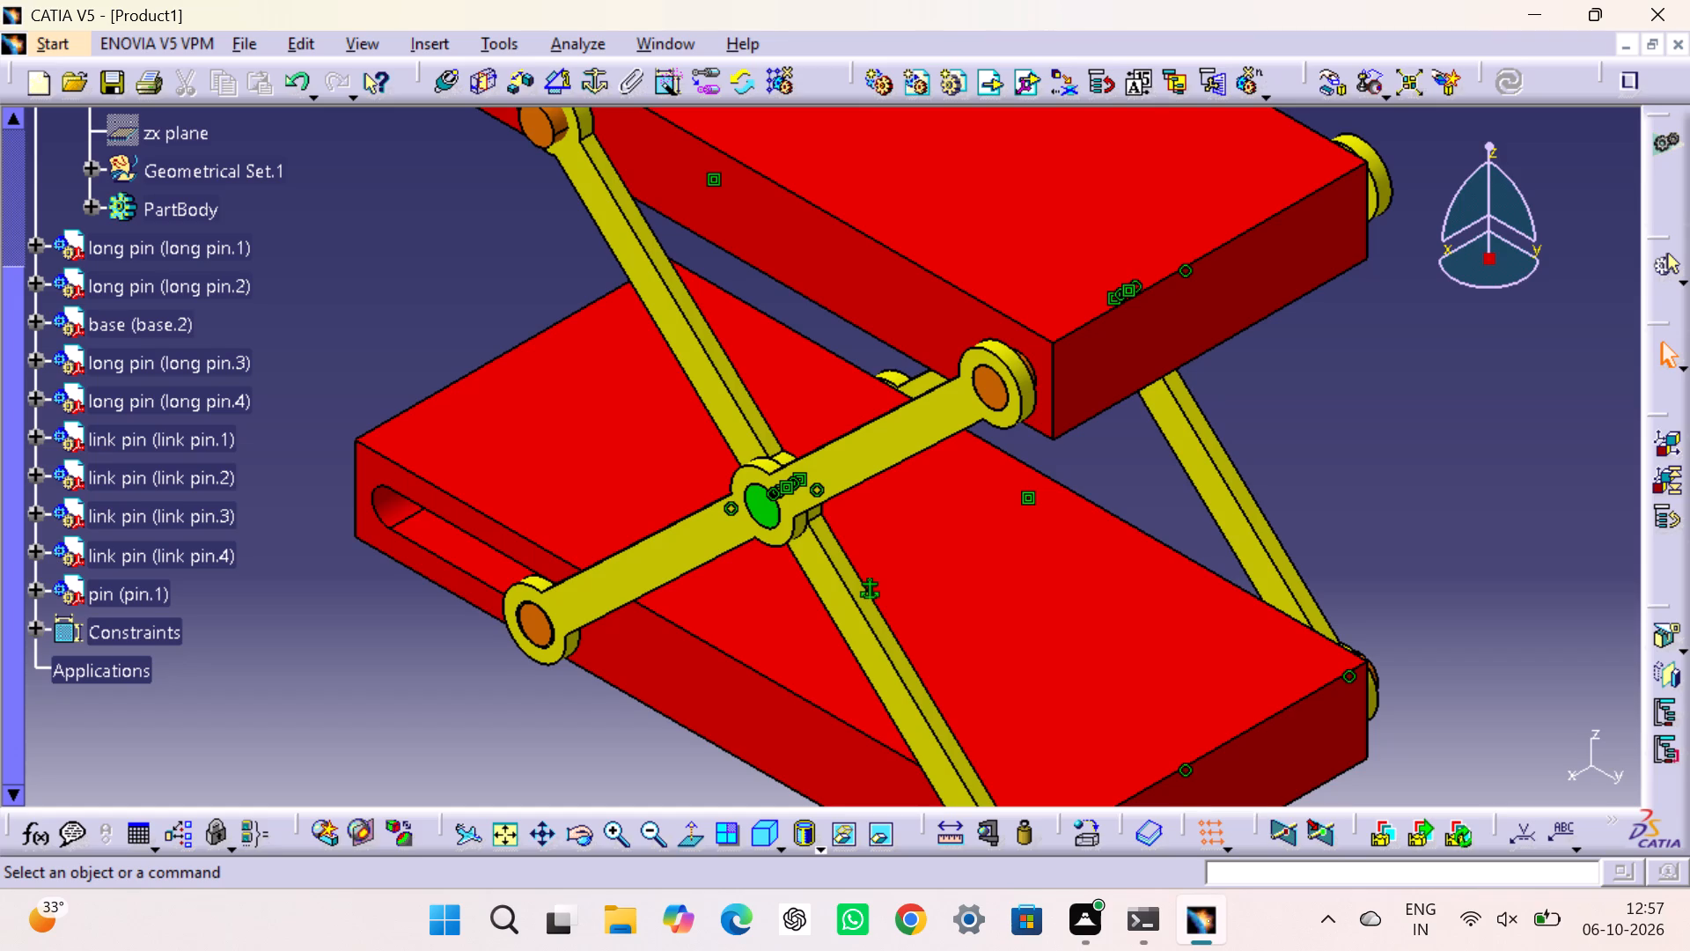
{"action": "scroll", "coordinate": [1108, 371], "scroll_direction": "down", "scroll_amount": 1}
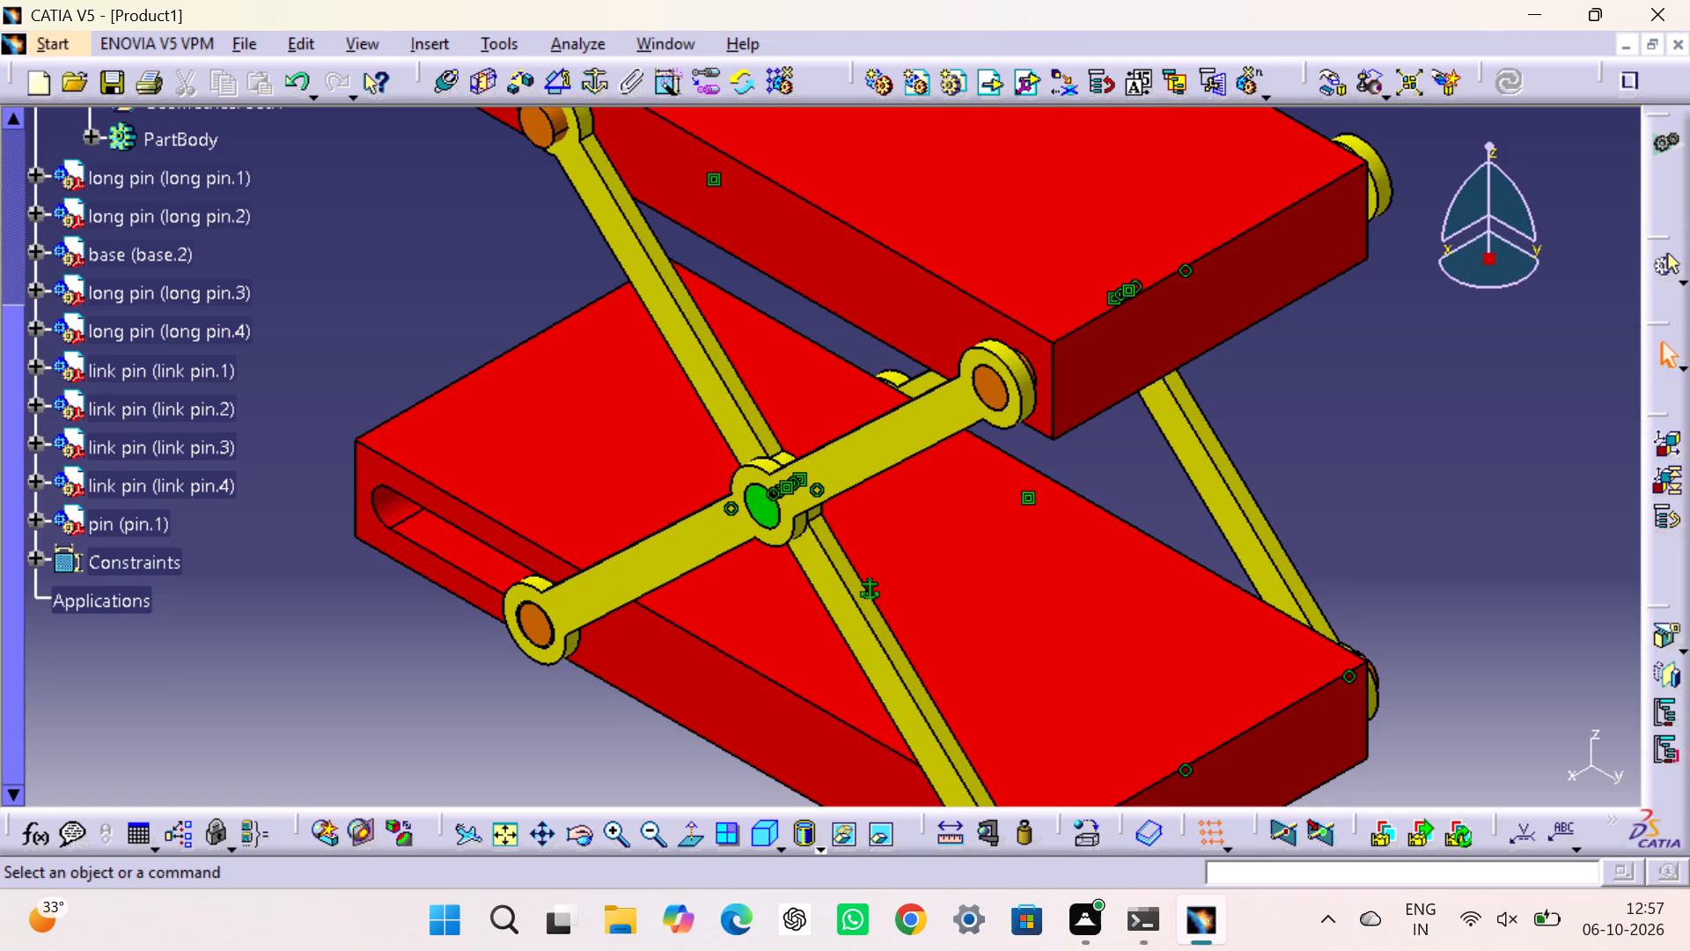
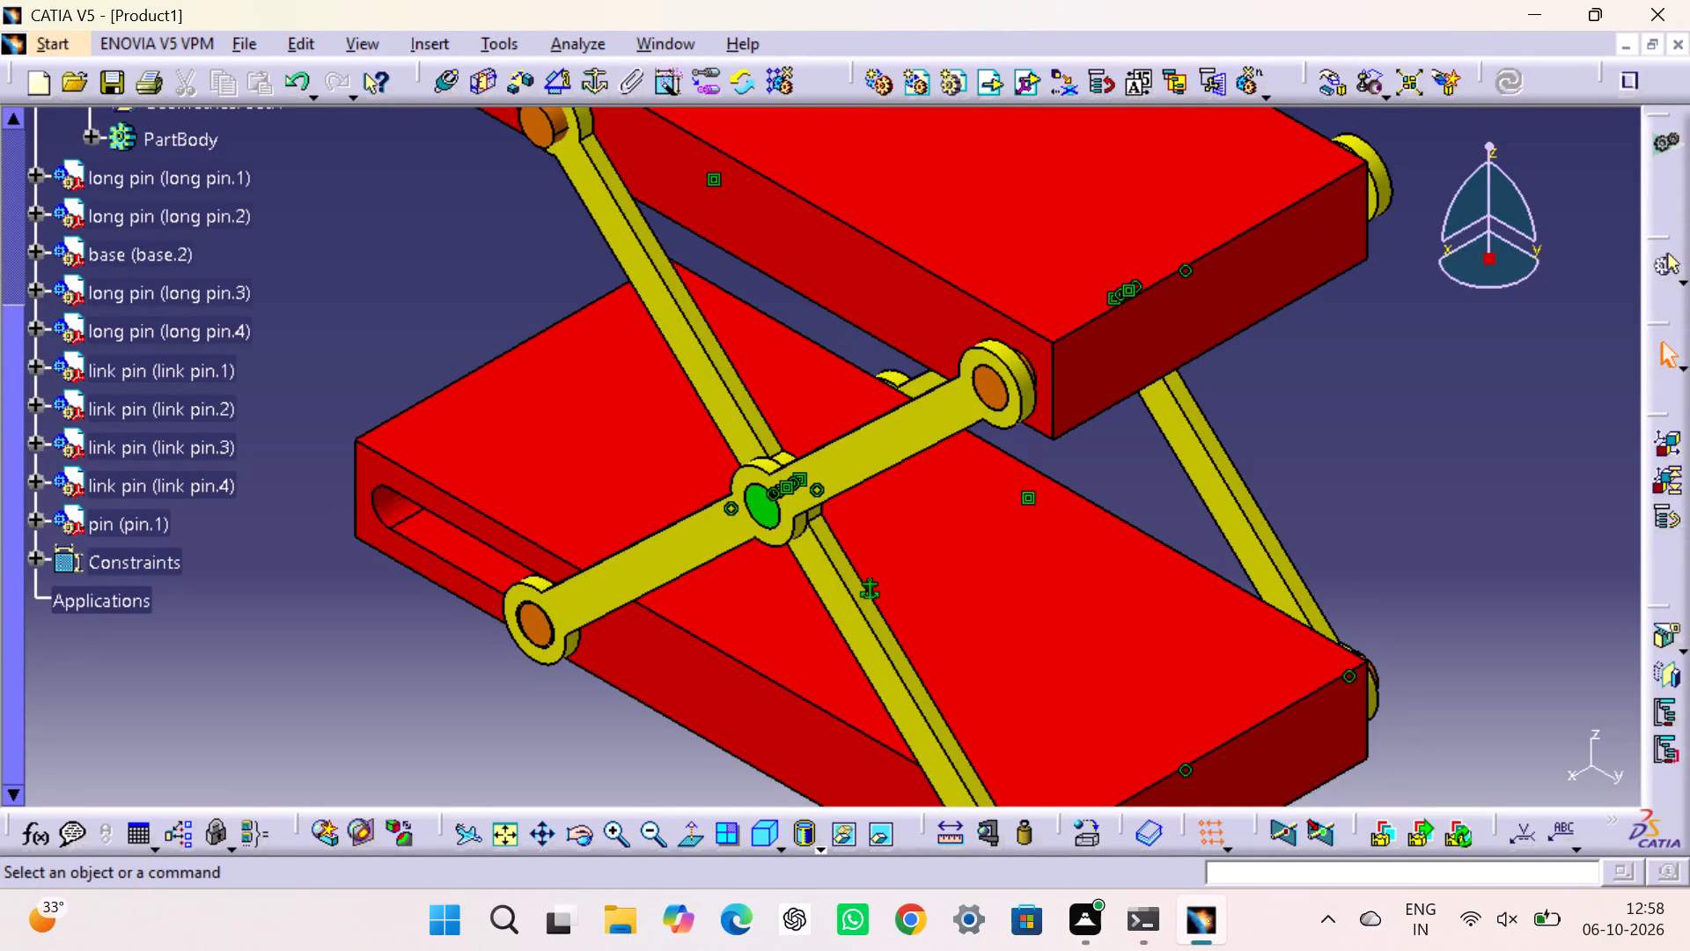
Duplicate pin.1 to insert a second small pin into the assembly.
{"action": "left_click", "coordinate": [136, 521]}
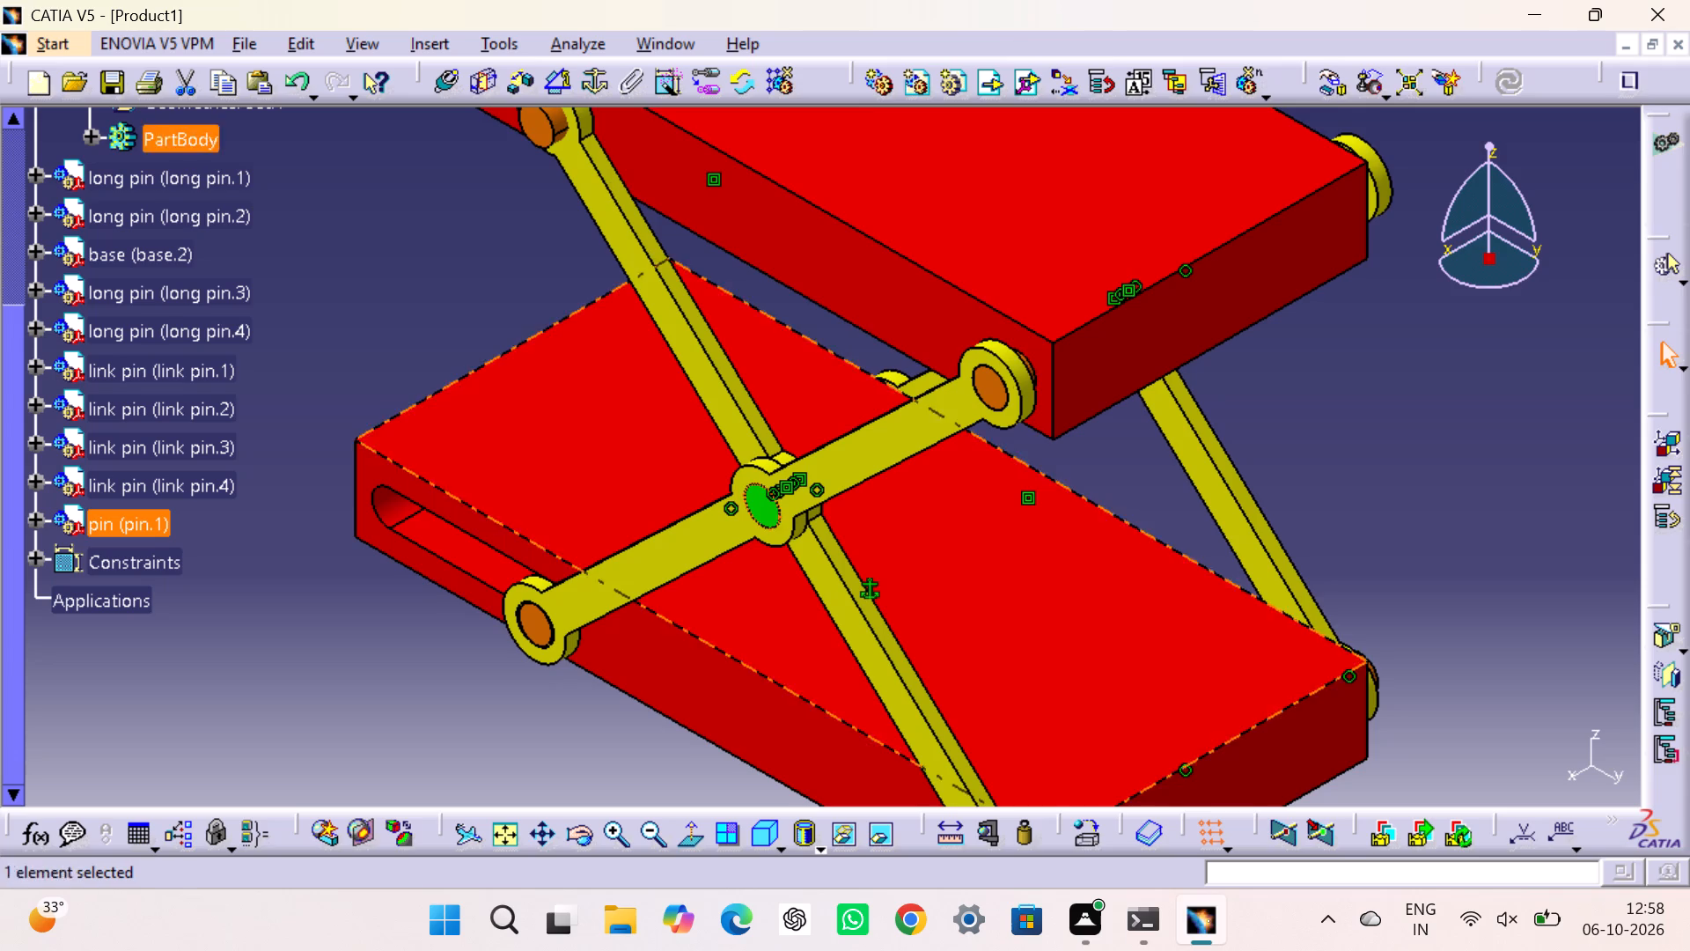
{"action": "left_click", "coordinate": [1239, 72]}
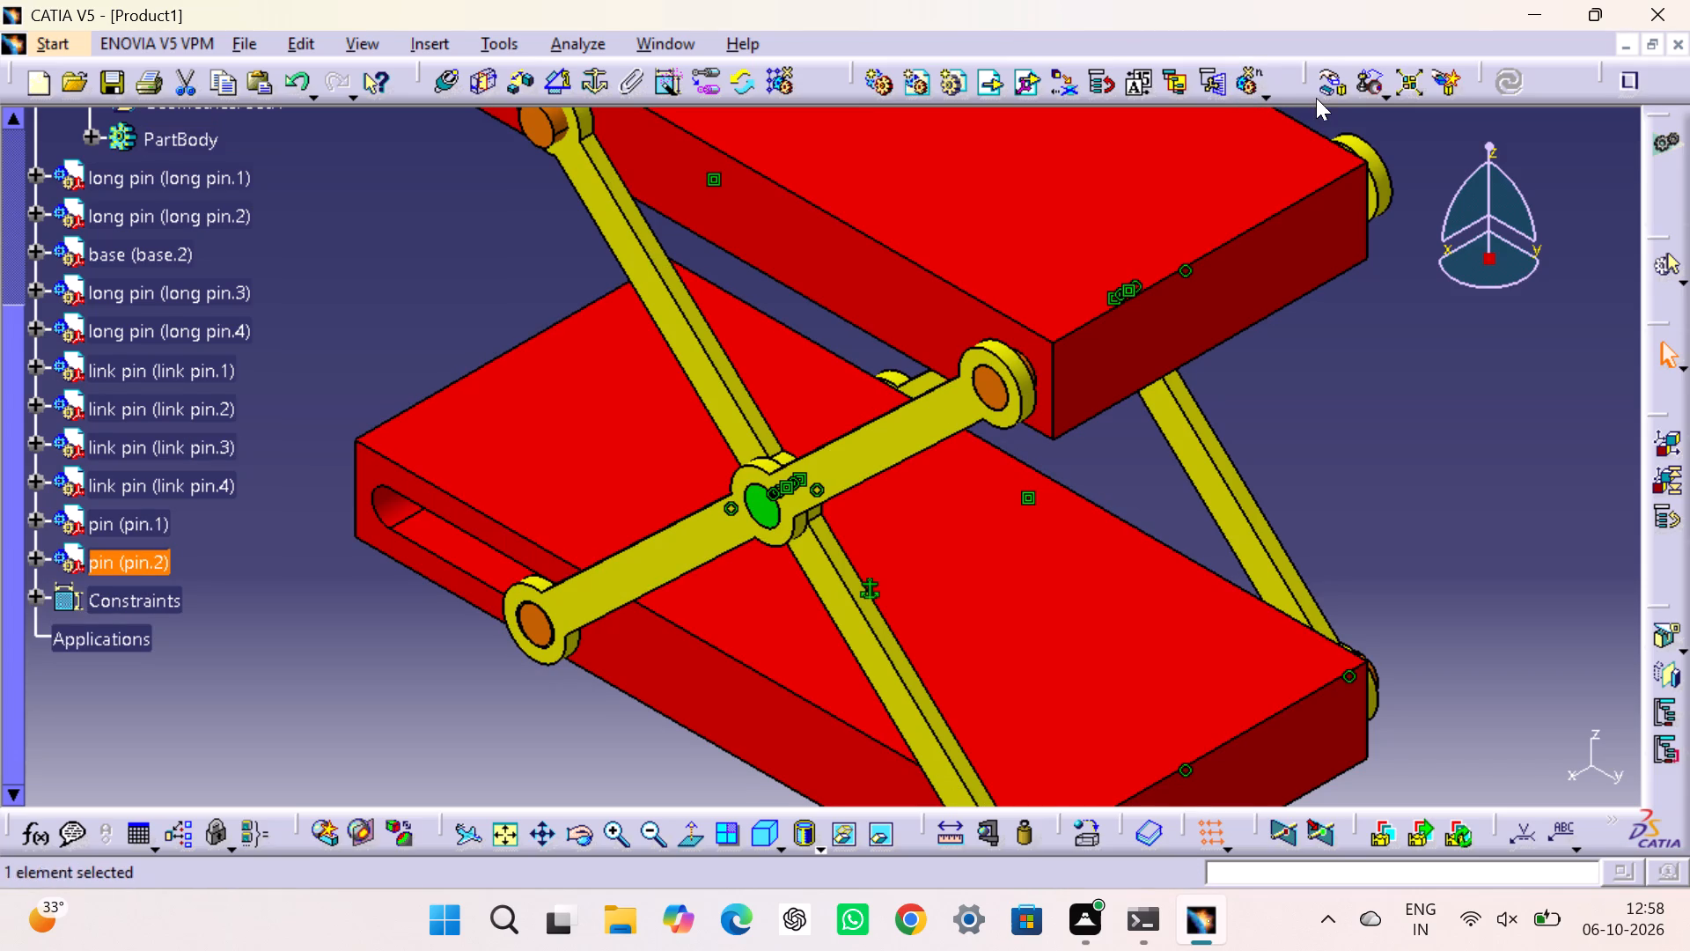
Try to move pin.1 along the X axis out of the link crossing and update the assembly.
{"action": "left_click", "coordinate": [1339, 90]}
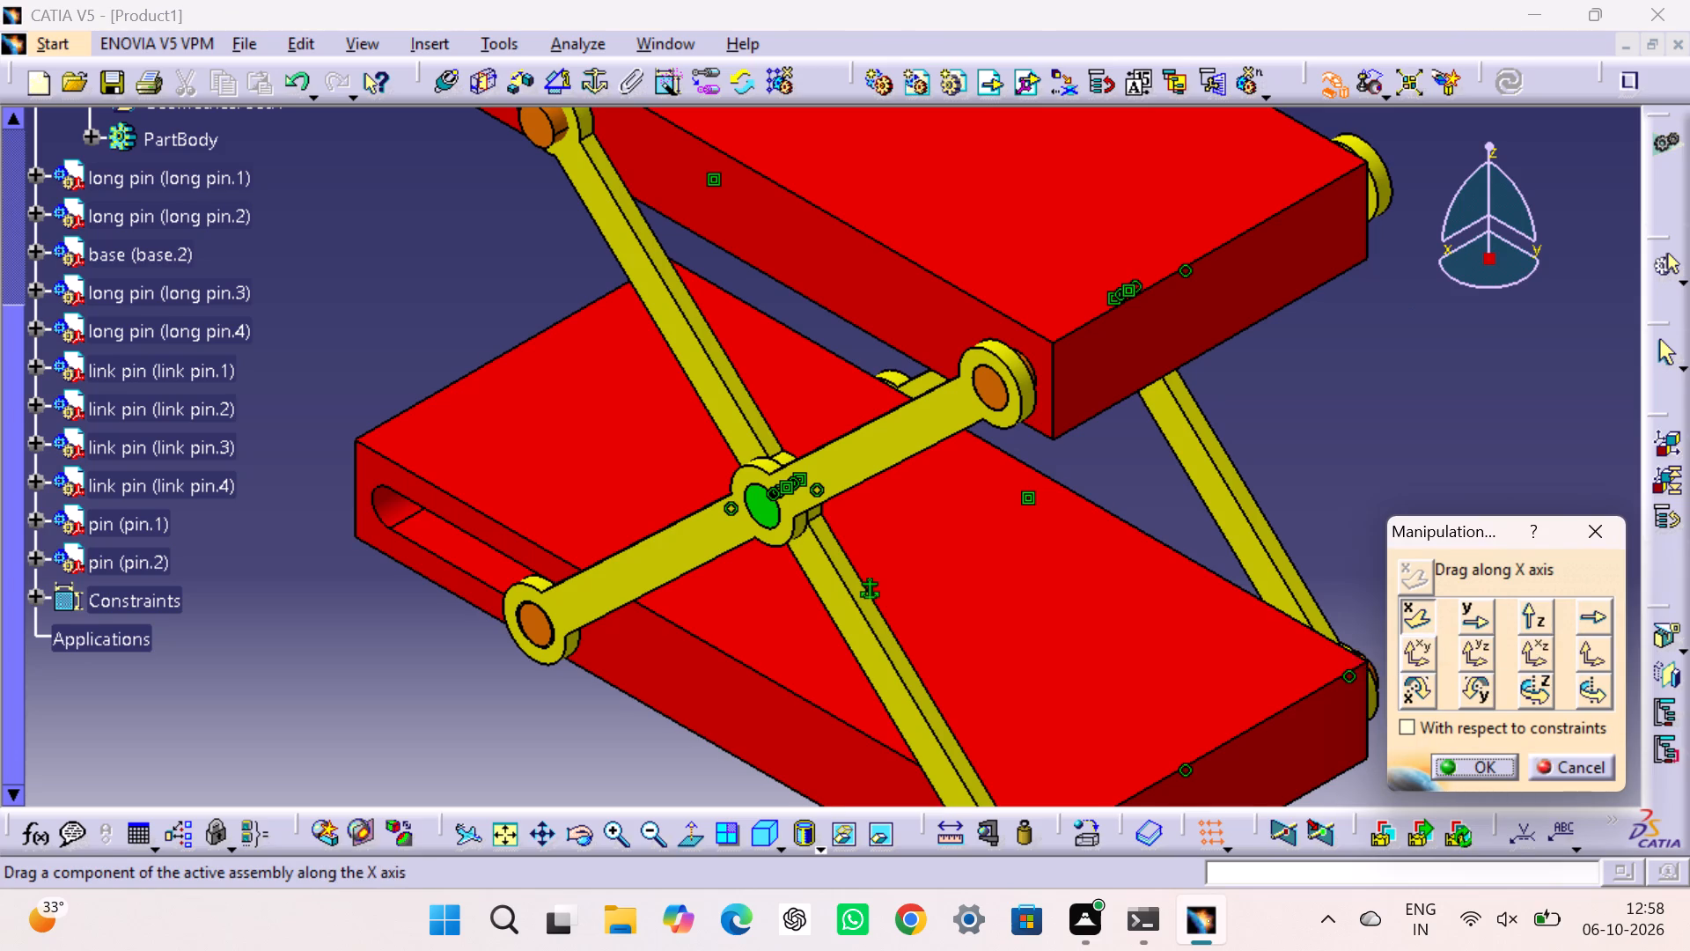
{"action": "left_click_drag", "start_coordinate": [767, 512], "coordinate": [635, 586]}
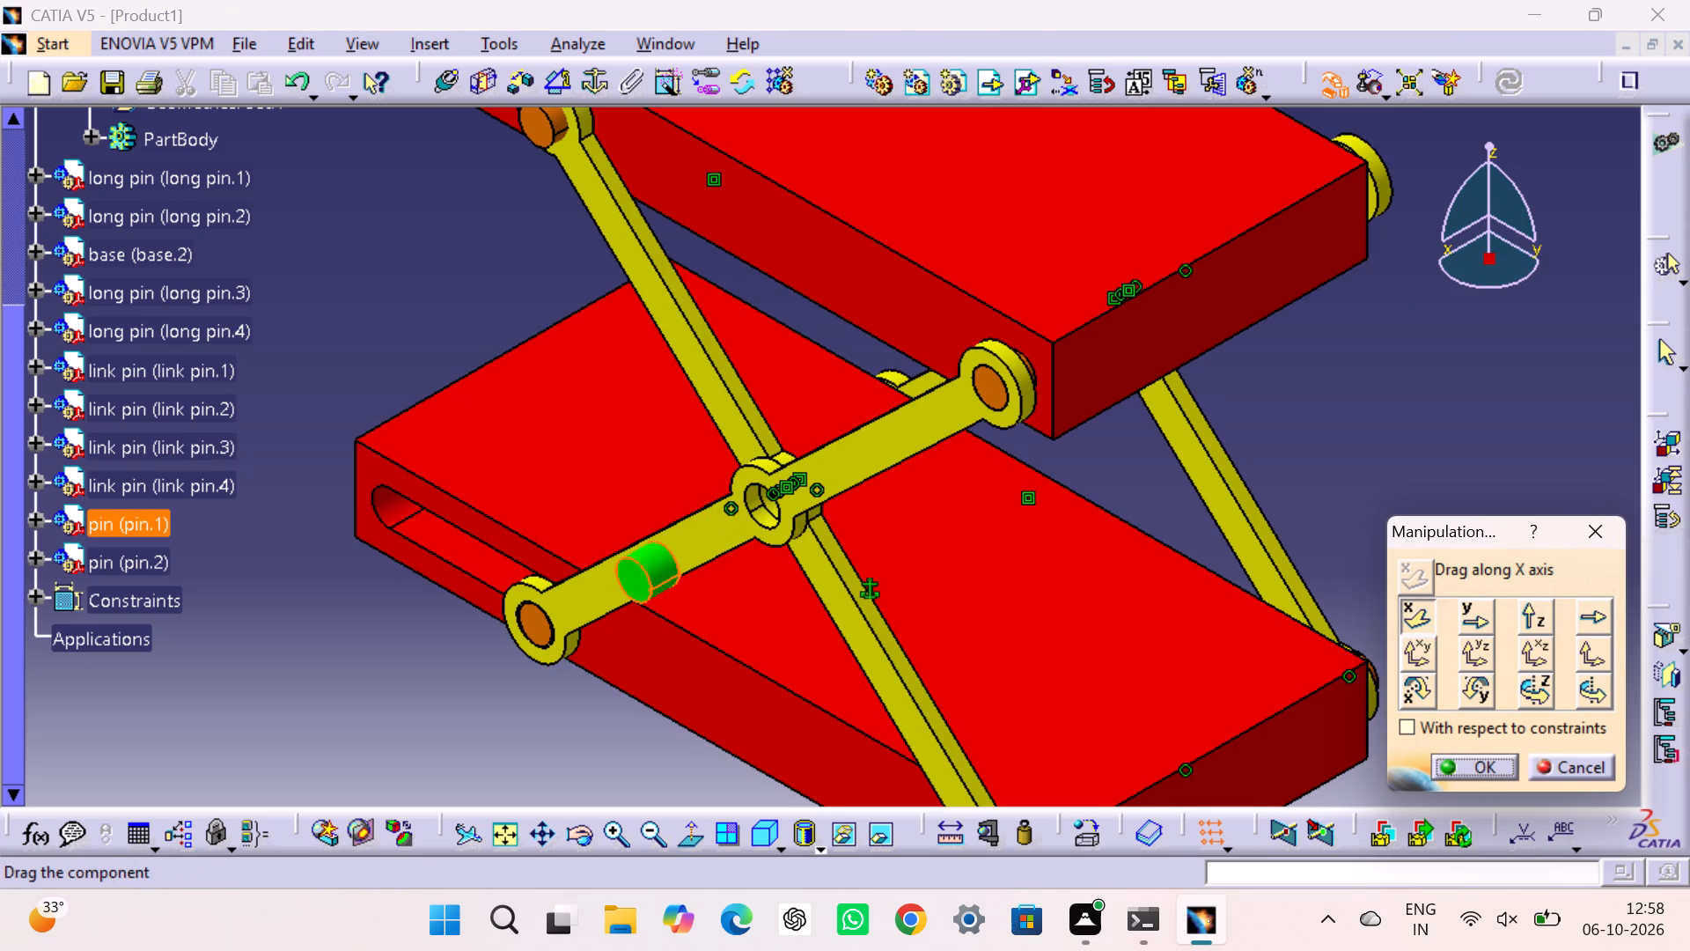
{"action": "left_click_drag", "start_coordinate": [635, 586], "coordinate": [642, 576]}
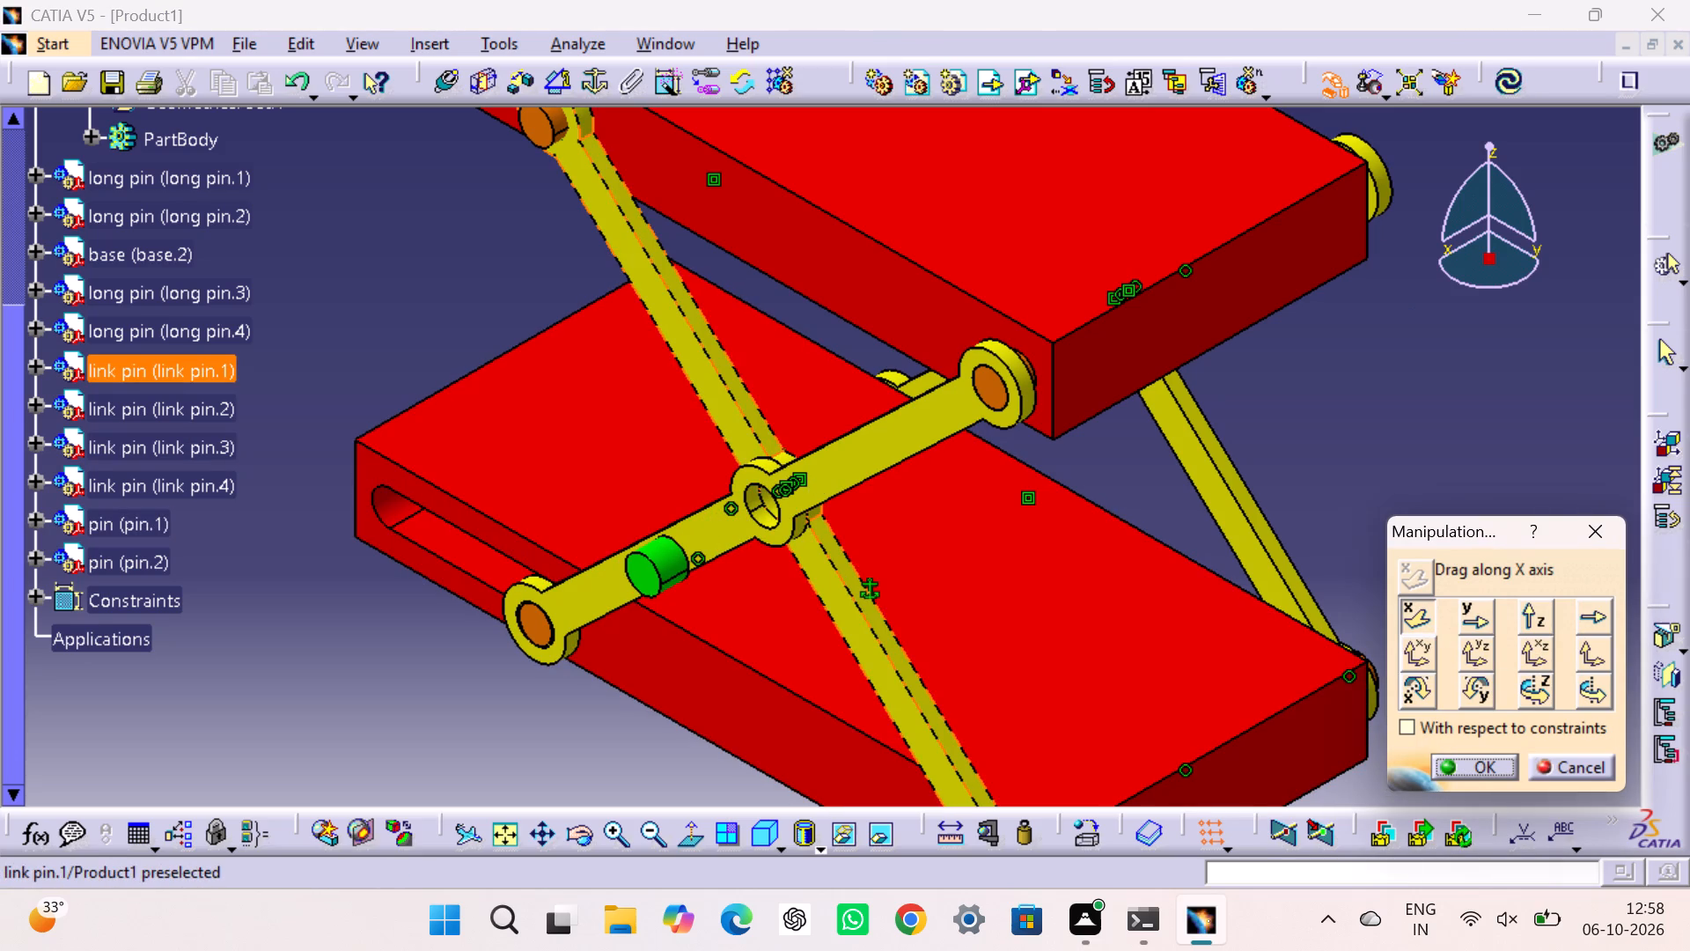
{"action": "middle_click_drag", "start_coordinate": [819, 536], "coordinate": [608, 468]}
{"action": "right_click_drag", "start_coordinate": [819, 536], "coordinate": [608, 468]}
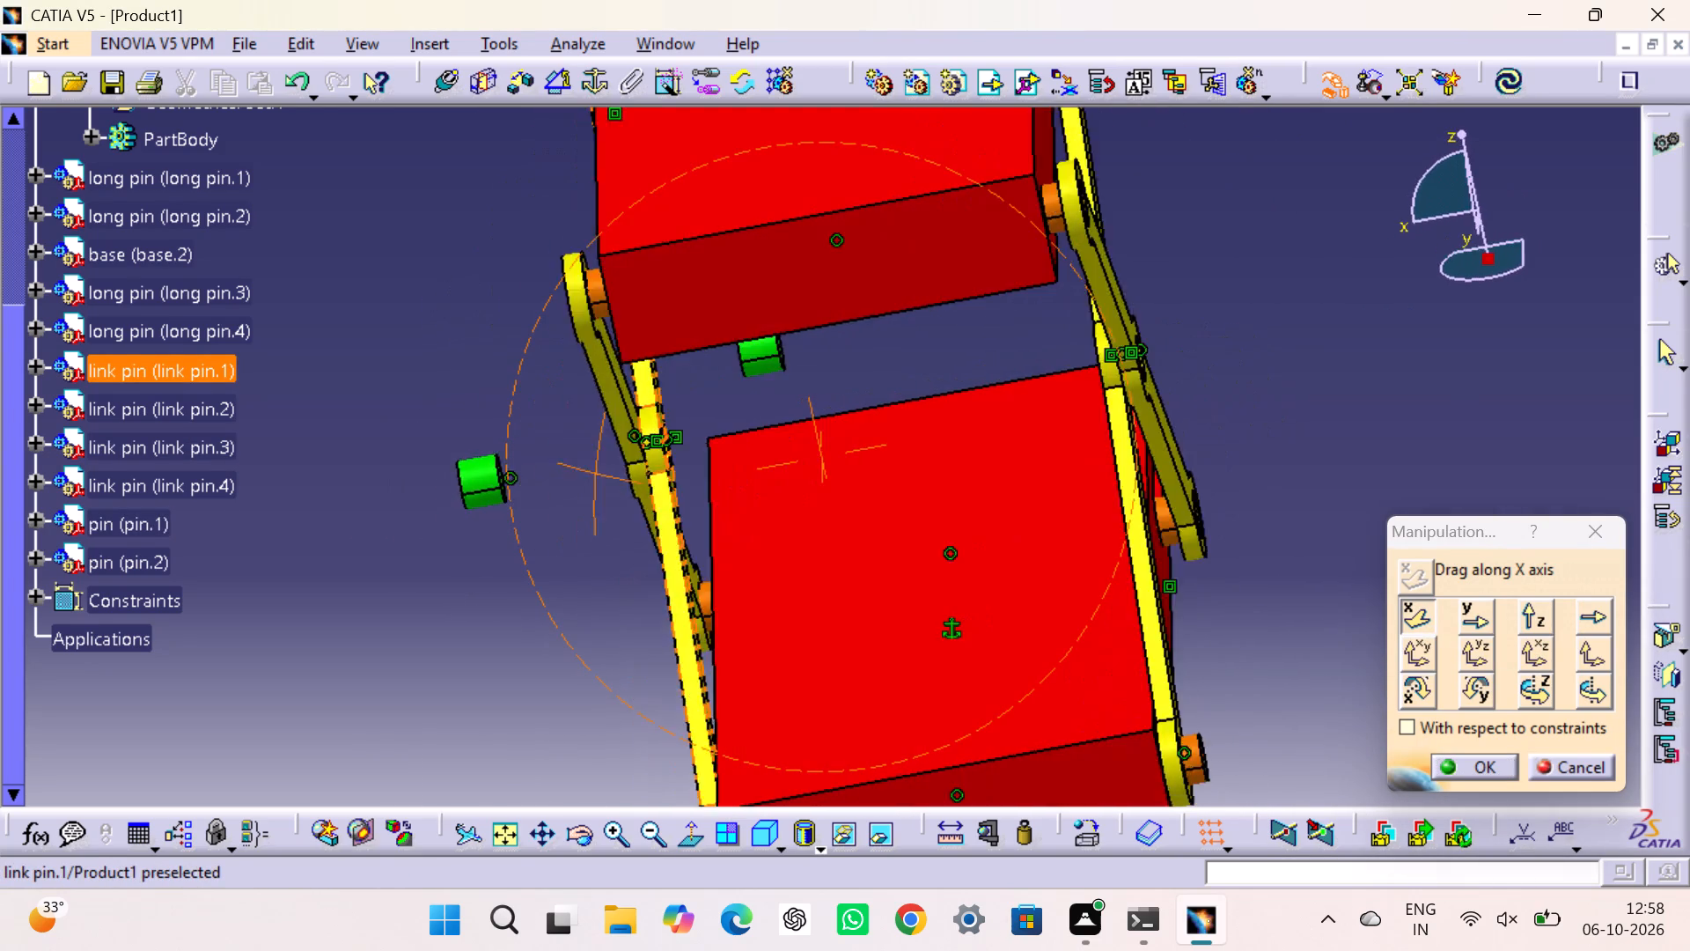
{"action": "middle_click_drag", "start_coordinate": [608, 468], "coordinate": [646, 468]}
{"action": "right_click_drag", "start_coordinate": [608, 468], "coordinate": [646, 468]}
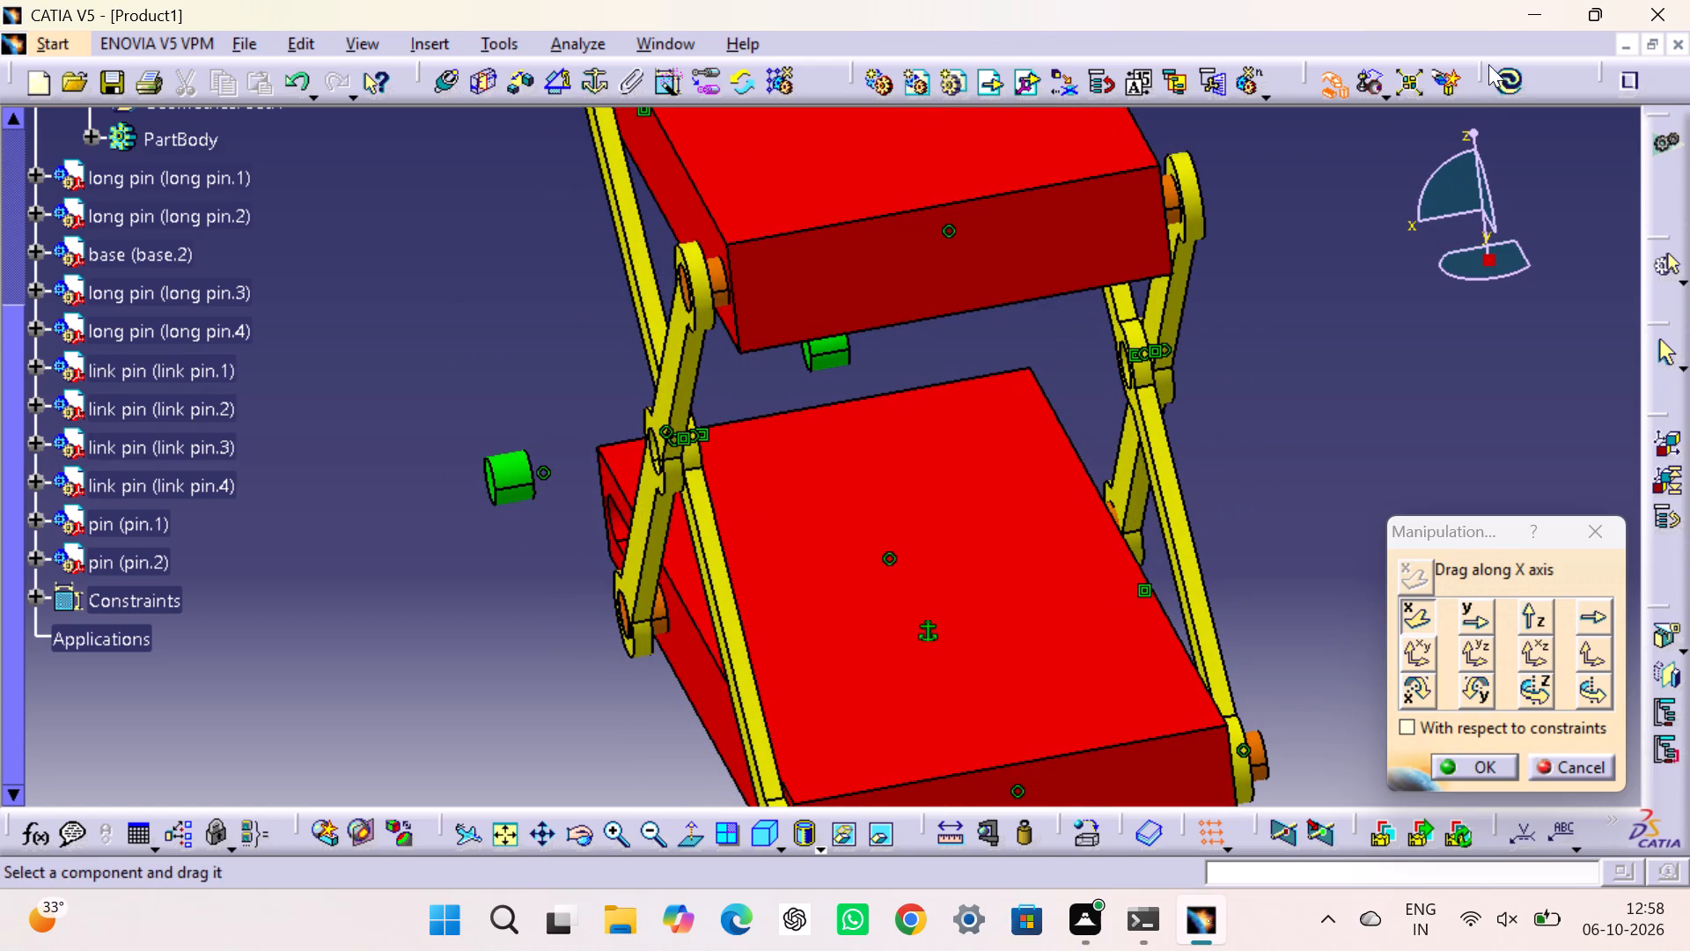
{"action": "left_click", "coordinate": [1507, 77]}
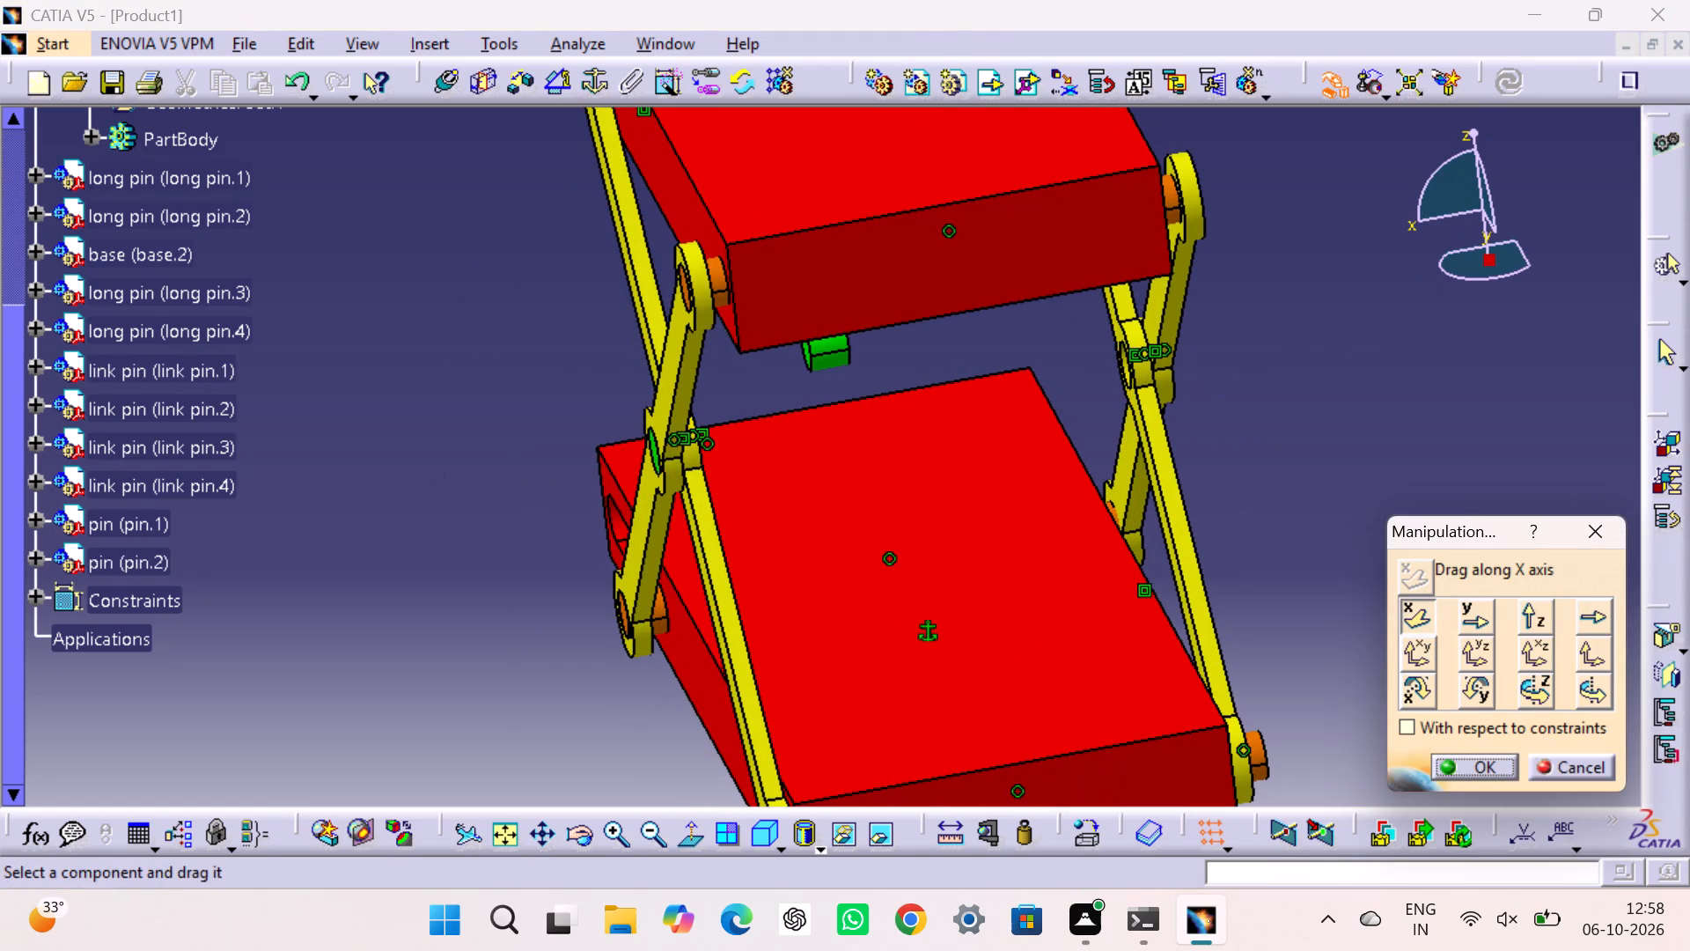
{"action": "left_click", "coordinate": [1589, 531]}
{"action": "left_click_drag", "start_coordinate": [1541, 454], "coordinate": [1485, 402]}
Add a coincidence constraint between the axes of pin.2 and the middle hole of link pin.2, and update the assembly.
{"action": "left_click", "coordinate": [451, 87]}
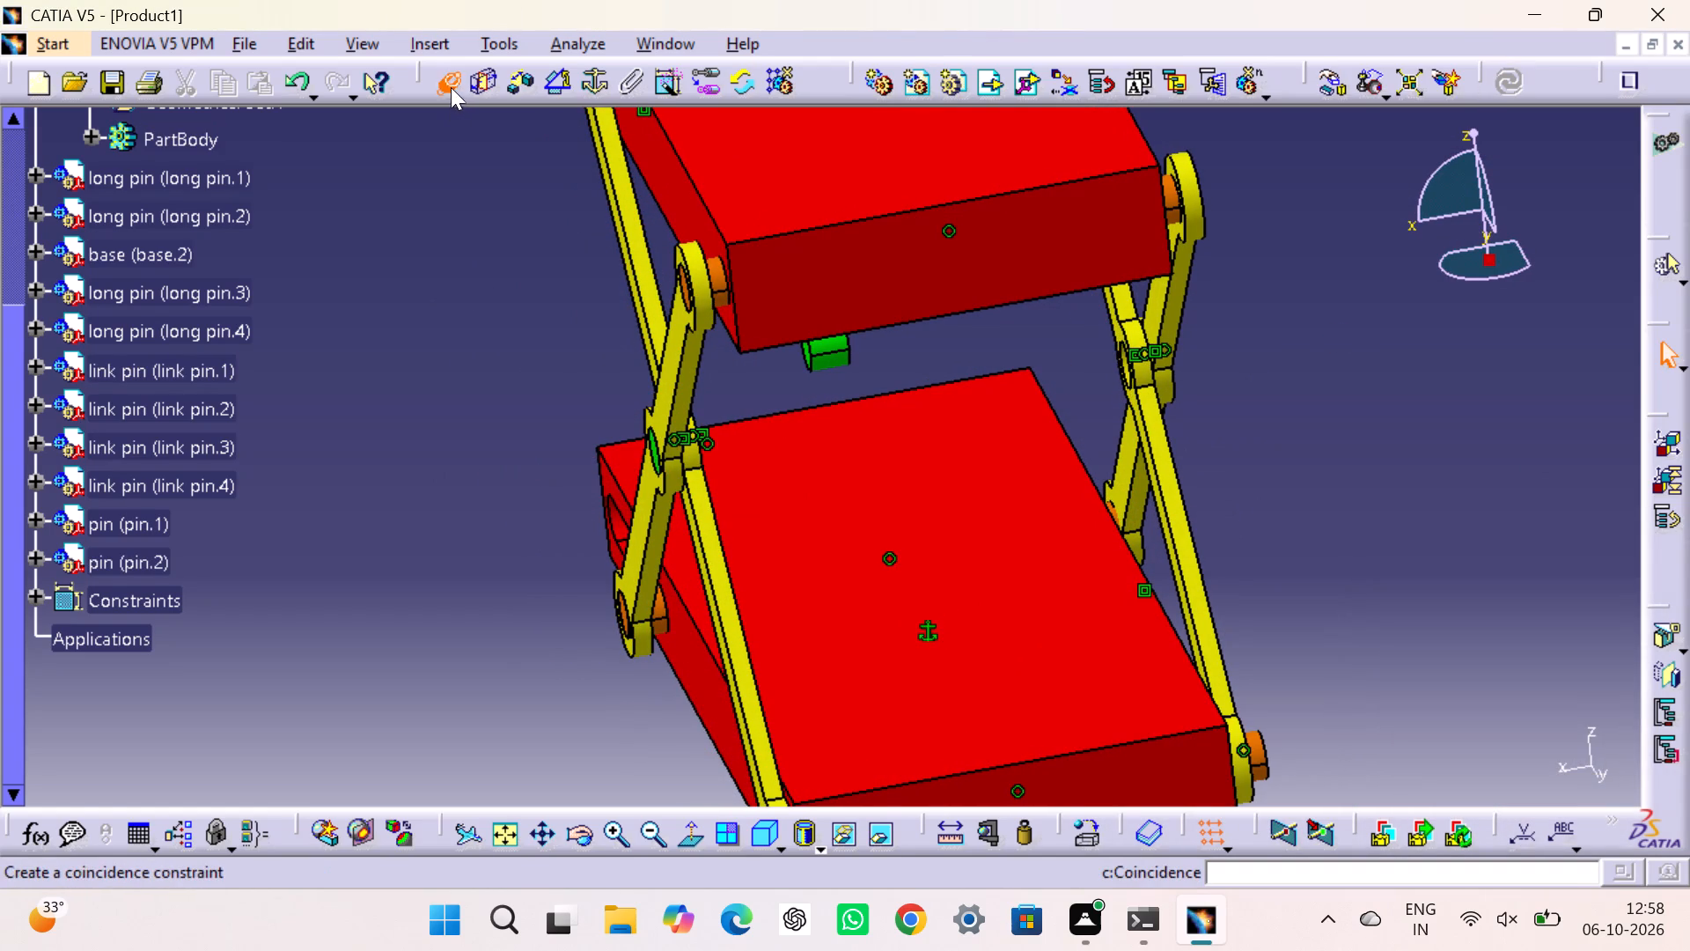
{"action": "left_click", "coordinate": [827, 358]}
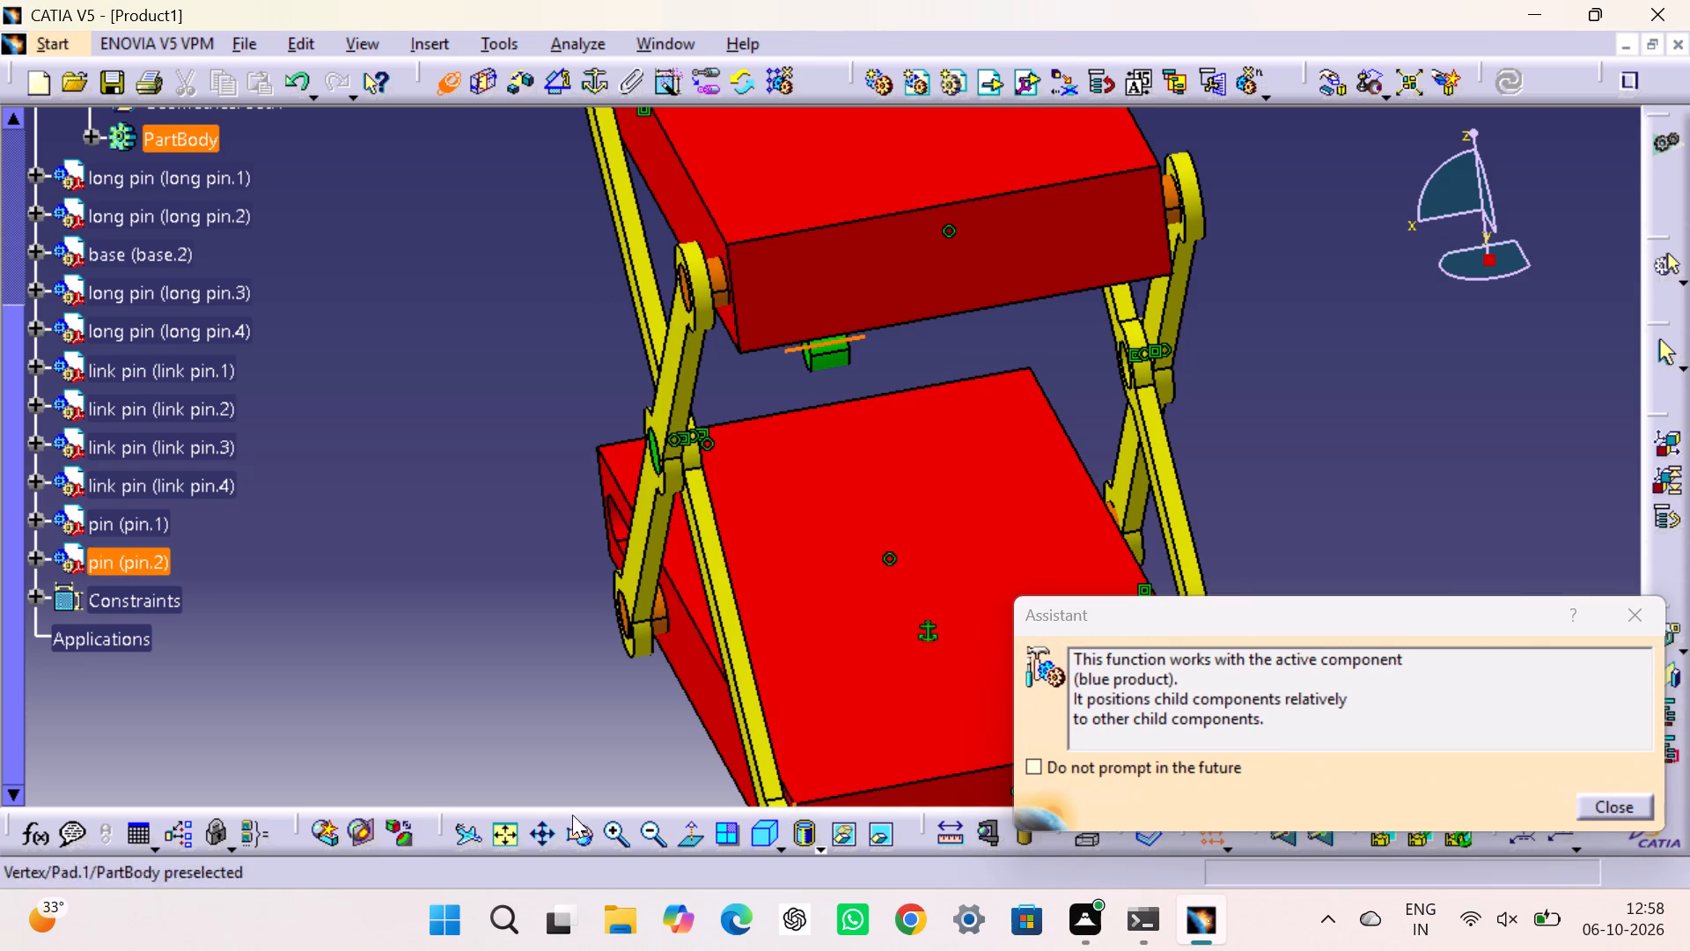
{"action": "double_click", "coordinate": [615, 827]}
{"action": "left_click_drag", "start_coordinate": [616, 822], "coordinate": [616, 805]}
{"action": "middle_click_drag", "start_coordinate": [919, 516], "coordinate": [893, 502]}
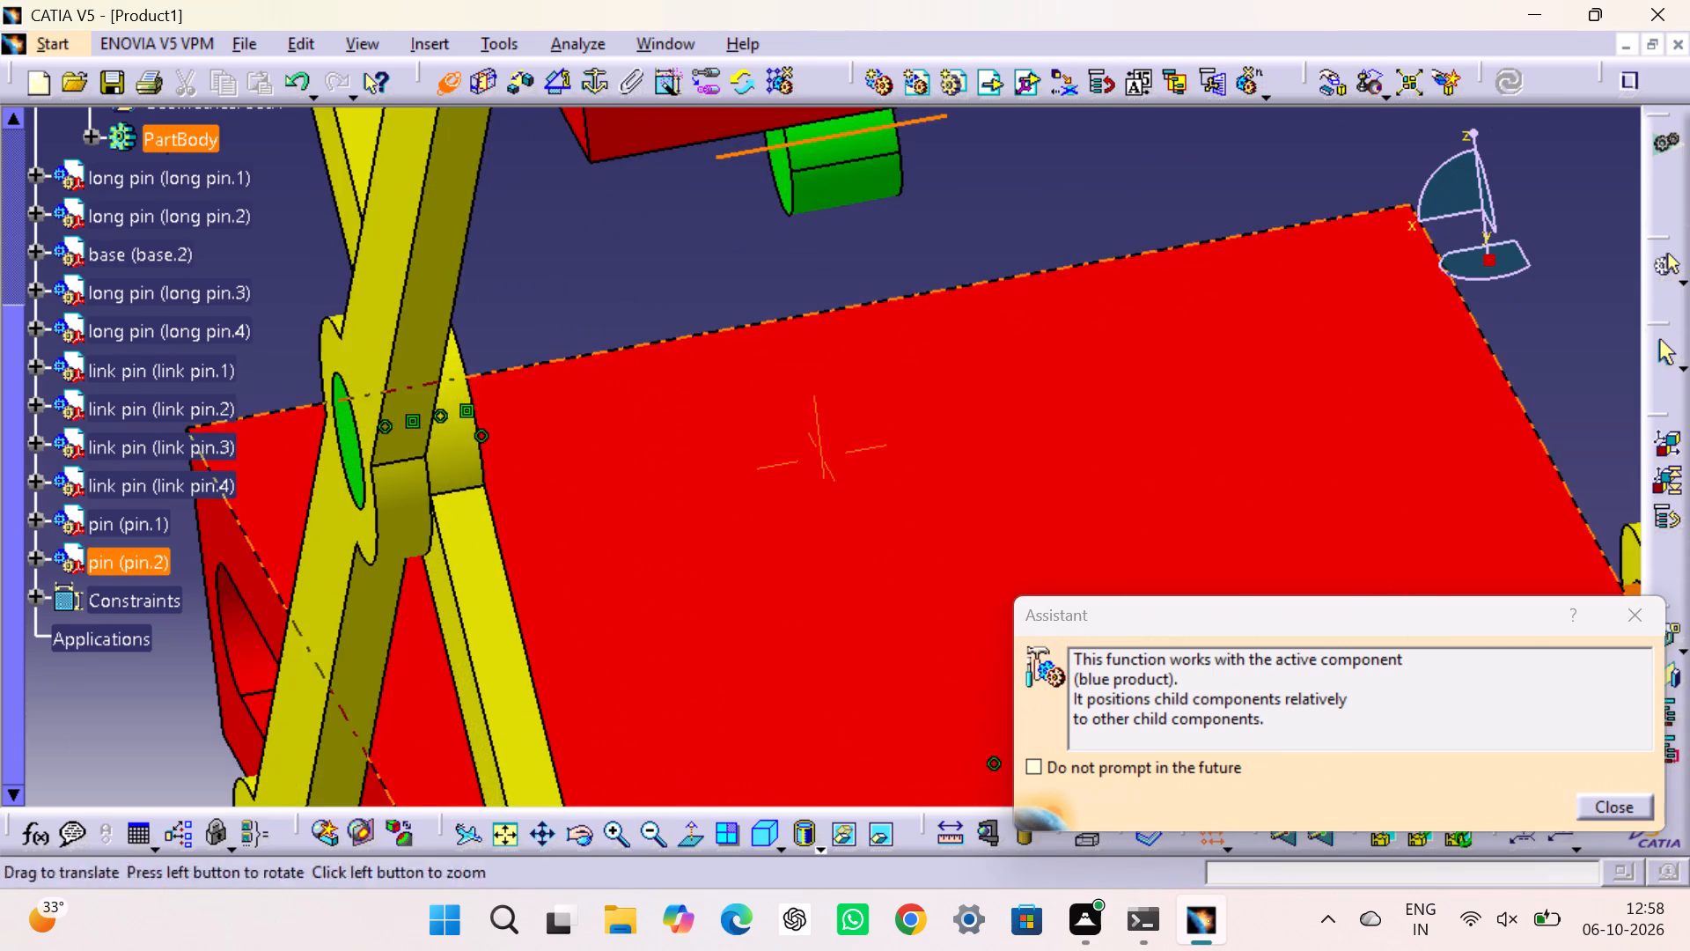
{"action": "middle_click_drag", "start_coordinate": [893, 502], "coordinate": [272, 520]}
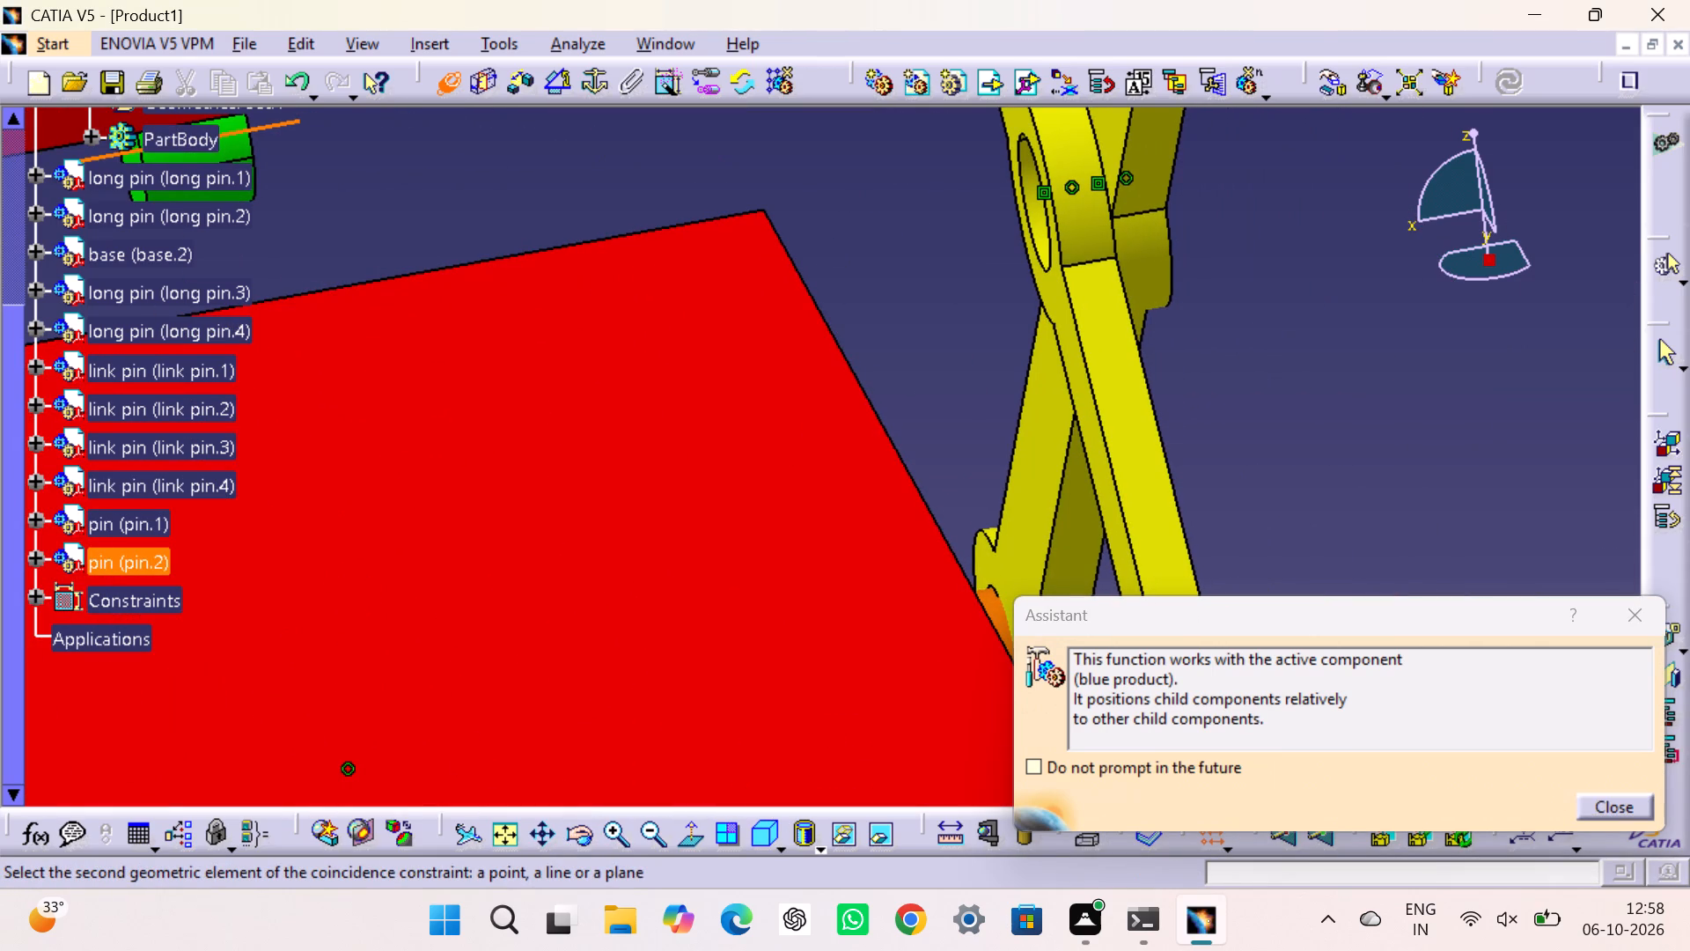
{"action": "middle_click_drag", "start_coordinate": [935, 286], "coordinate": [982, 279]}
{"action": "right_click_drag", "start_coordinate": [935, 286], "coordinate": [983, 277]}
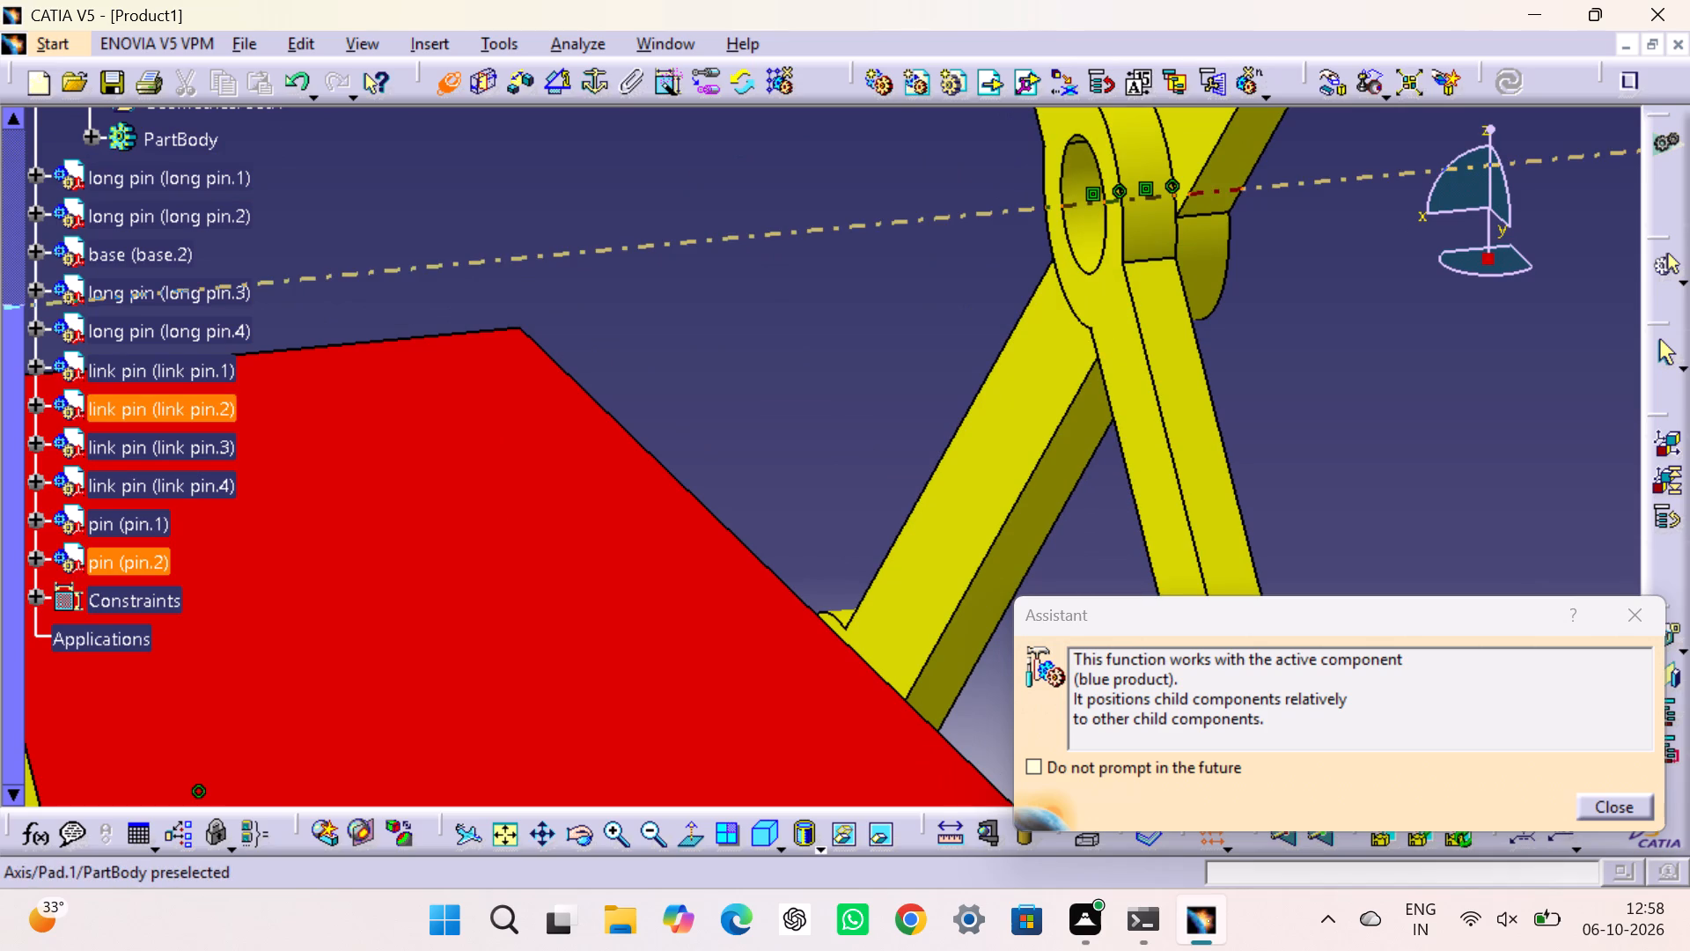
{"action": "left_click", "coordinate": [1089, 206]}
{"action": "left_click", "coordinate": [1510, 77]}
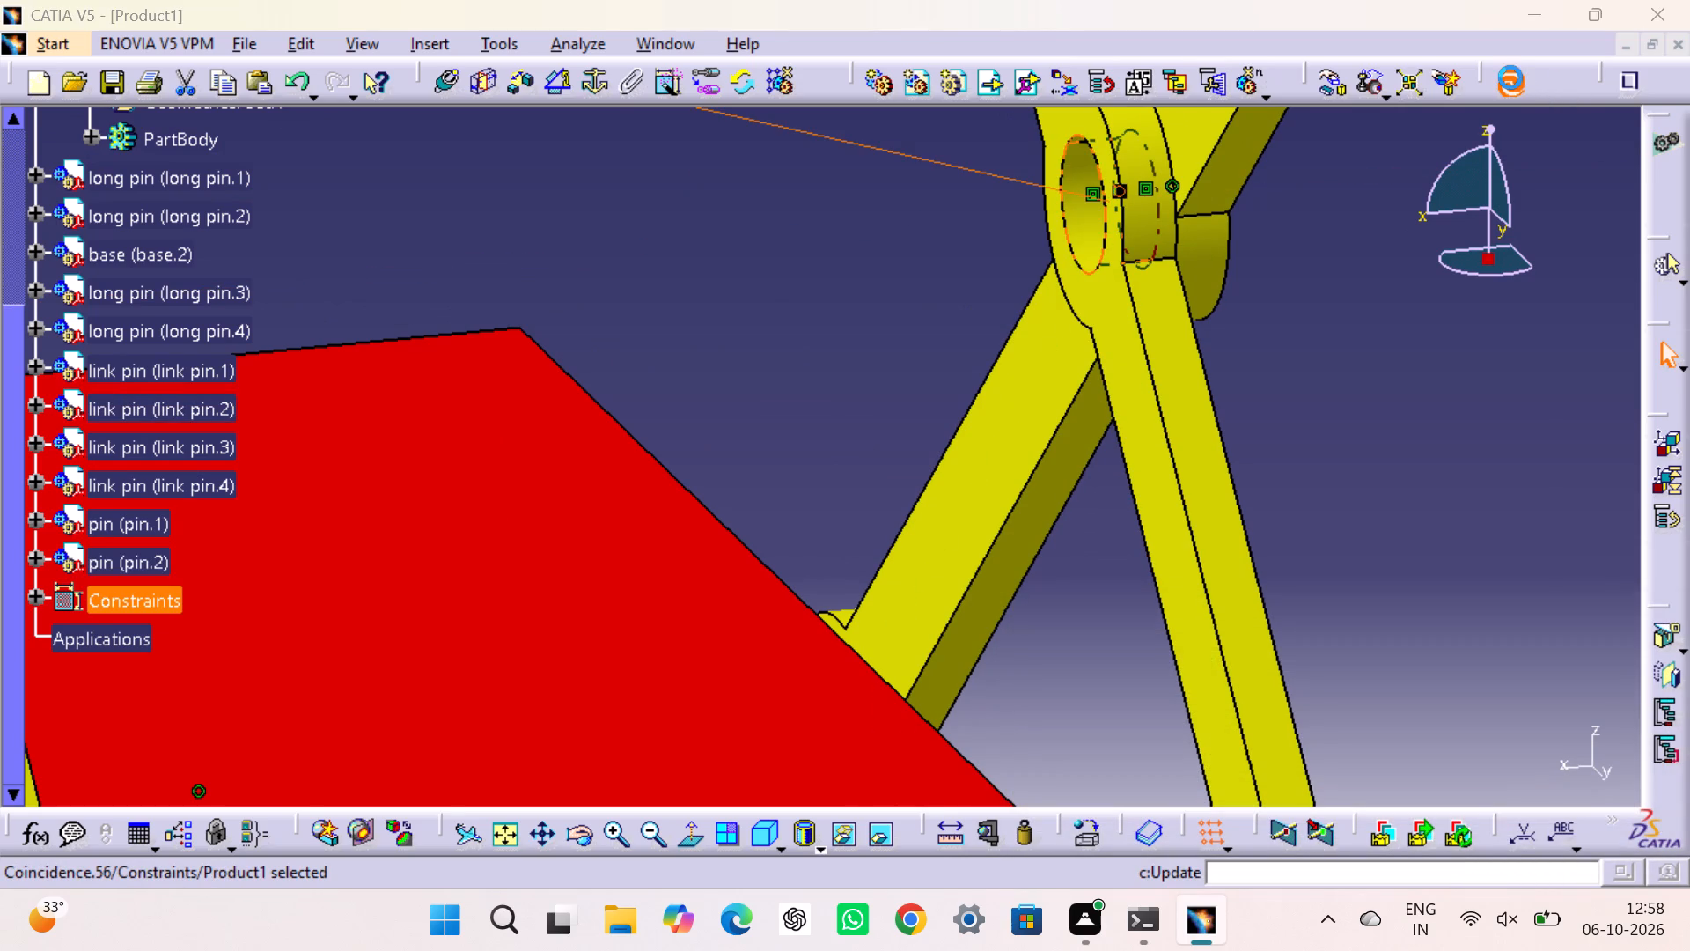
{"action": "left_click_drag", "start_coordinate": [1422, 432], "coordinate": [1412, 416]}
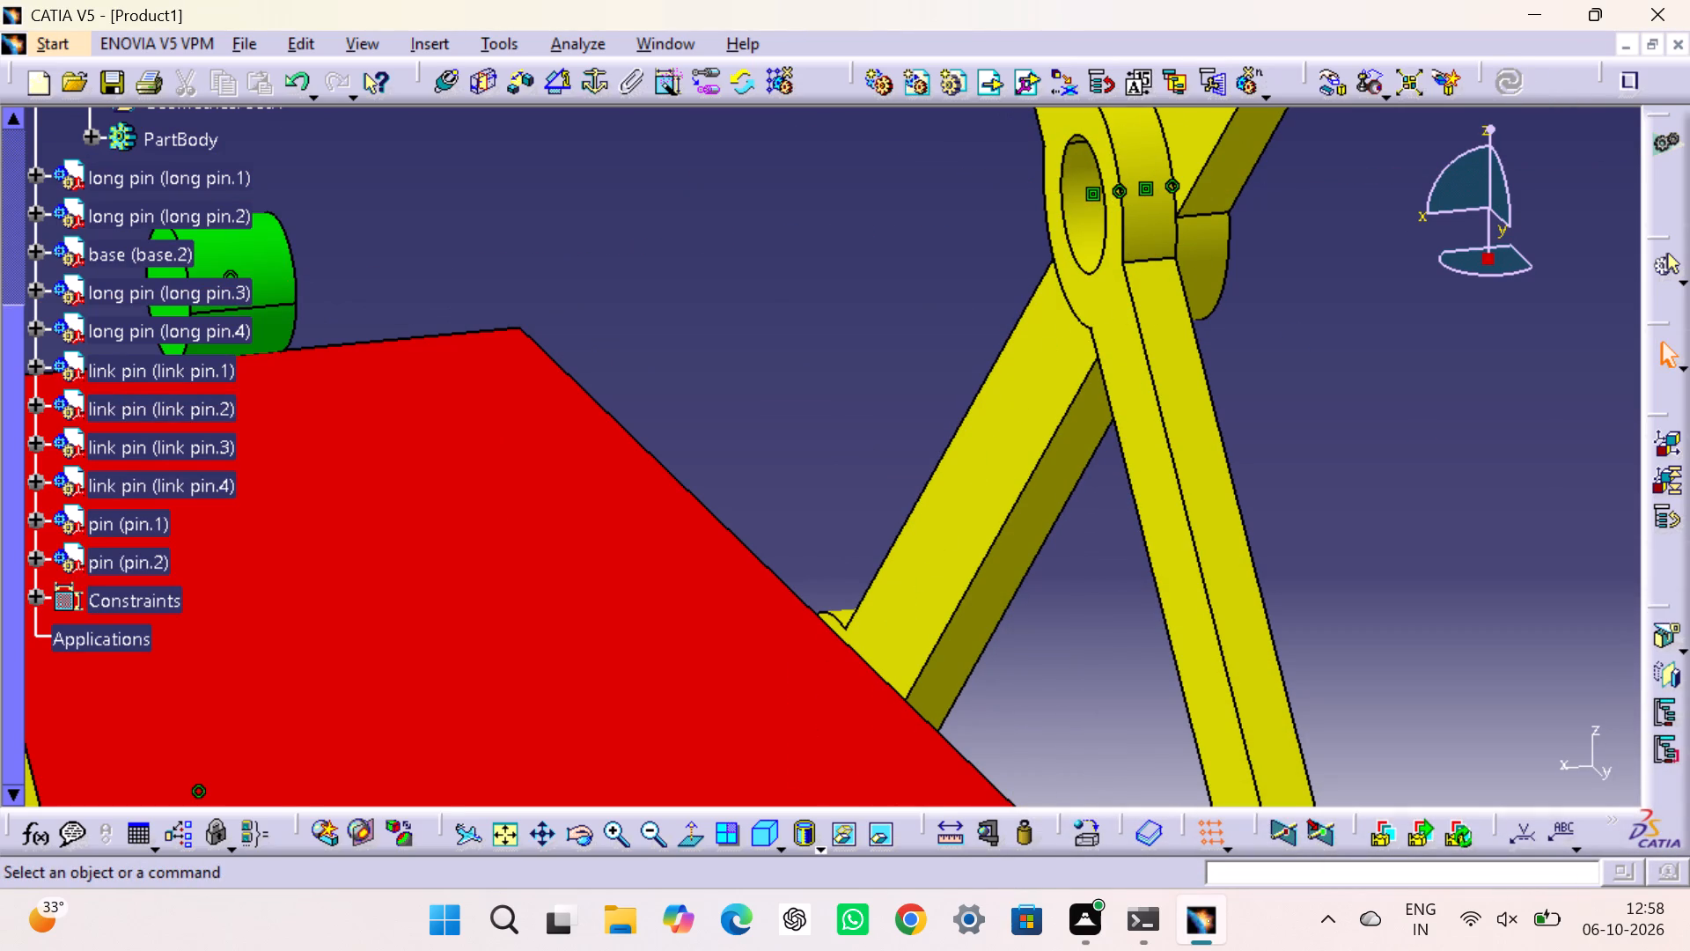
Add a 0 mm offset constraint between the end face of pin.2 and the side face of link pin.2, and update the assembly.
{"action": "middle_click_drag", "start_coordinate": [827, 259], "coordinate": [744, 288]}
{"action": "right_click_drag", "start_coordinate": [824, 259], "coordinate": [744, 288]}
{"action": "middle_click_drag", "start_coordinate": [725, 349], "coordinate": [1159, 227]}
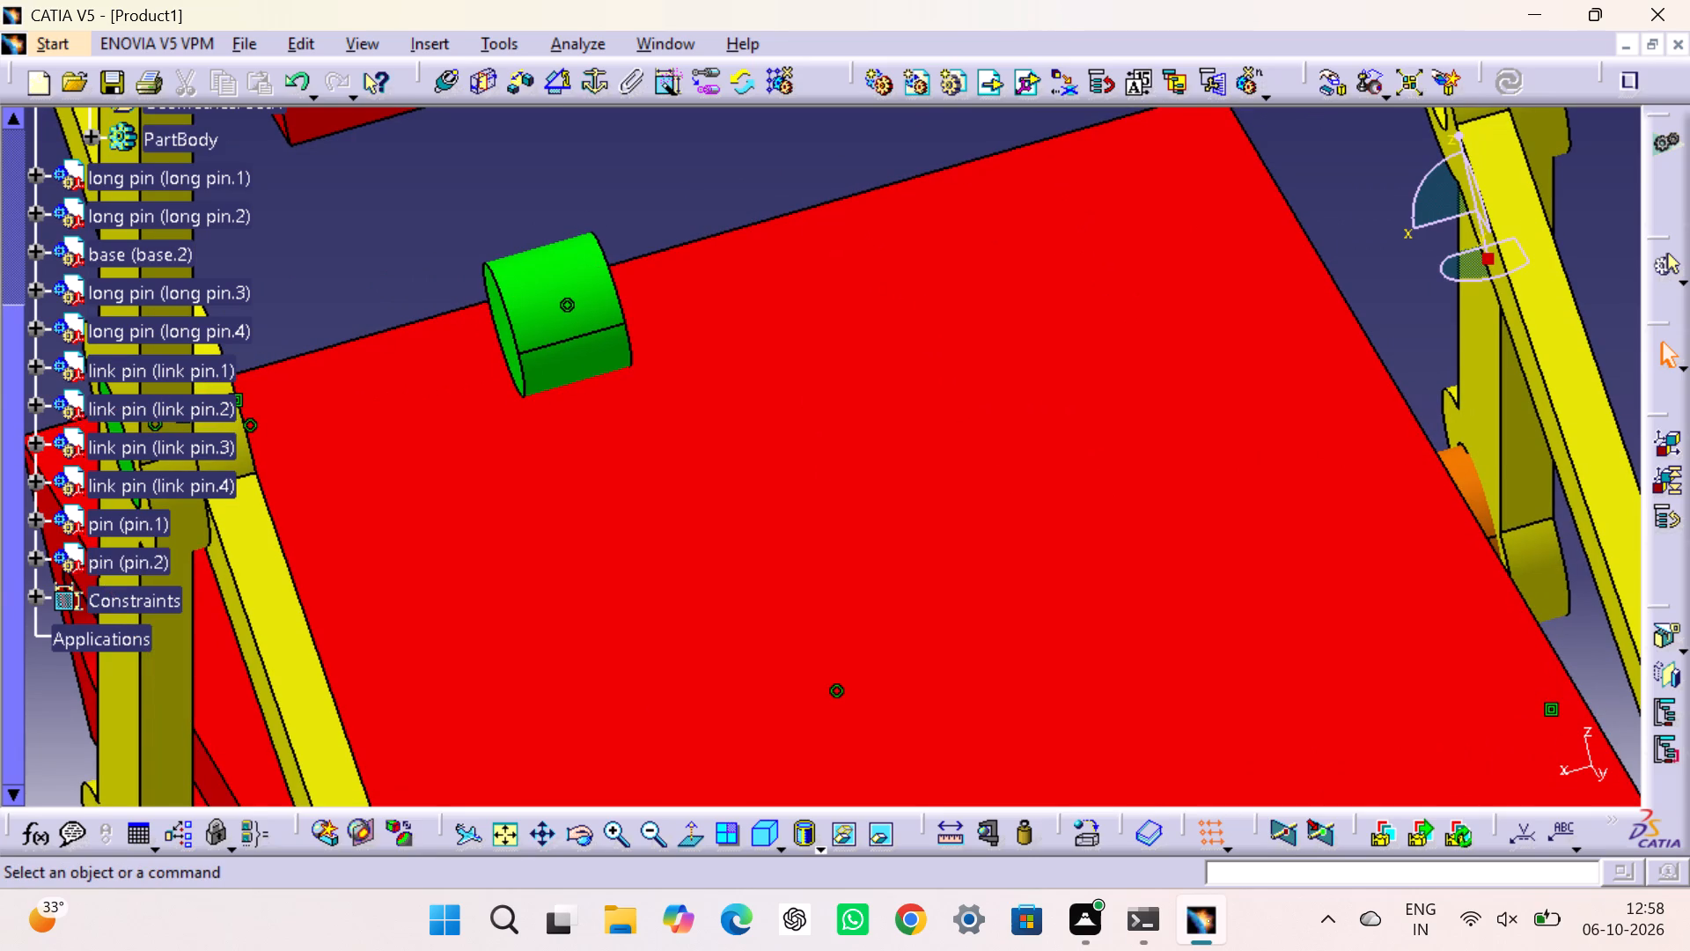
{"action": "left_click", "coordinate": [581, 190]}
{"action": "left_click", "coordinate": [518, 89]}
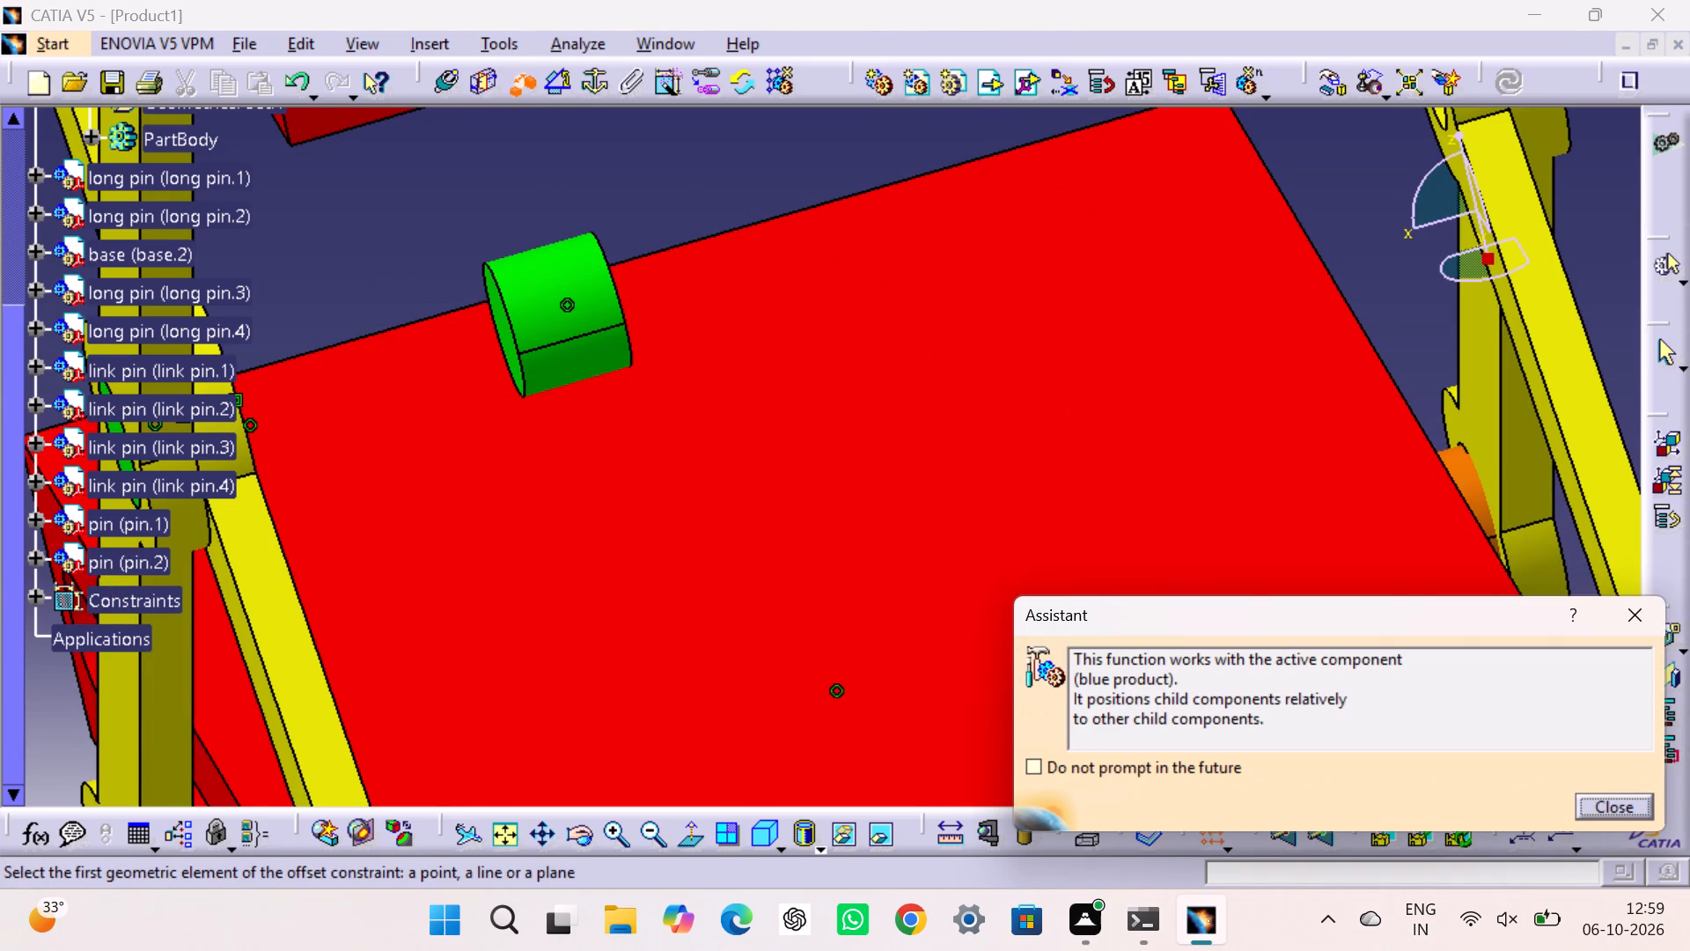
{"action": "middle_click_drag", "start_coordinate": [497, 321], "coordinate": [554, 311]}
{"action": "right_click_drag", "start_coordinate": [497, 321], "coordinate": [554, 311]}
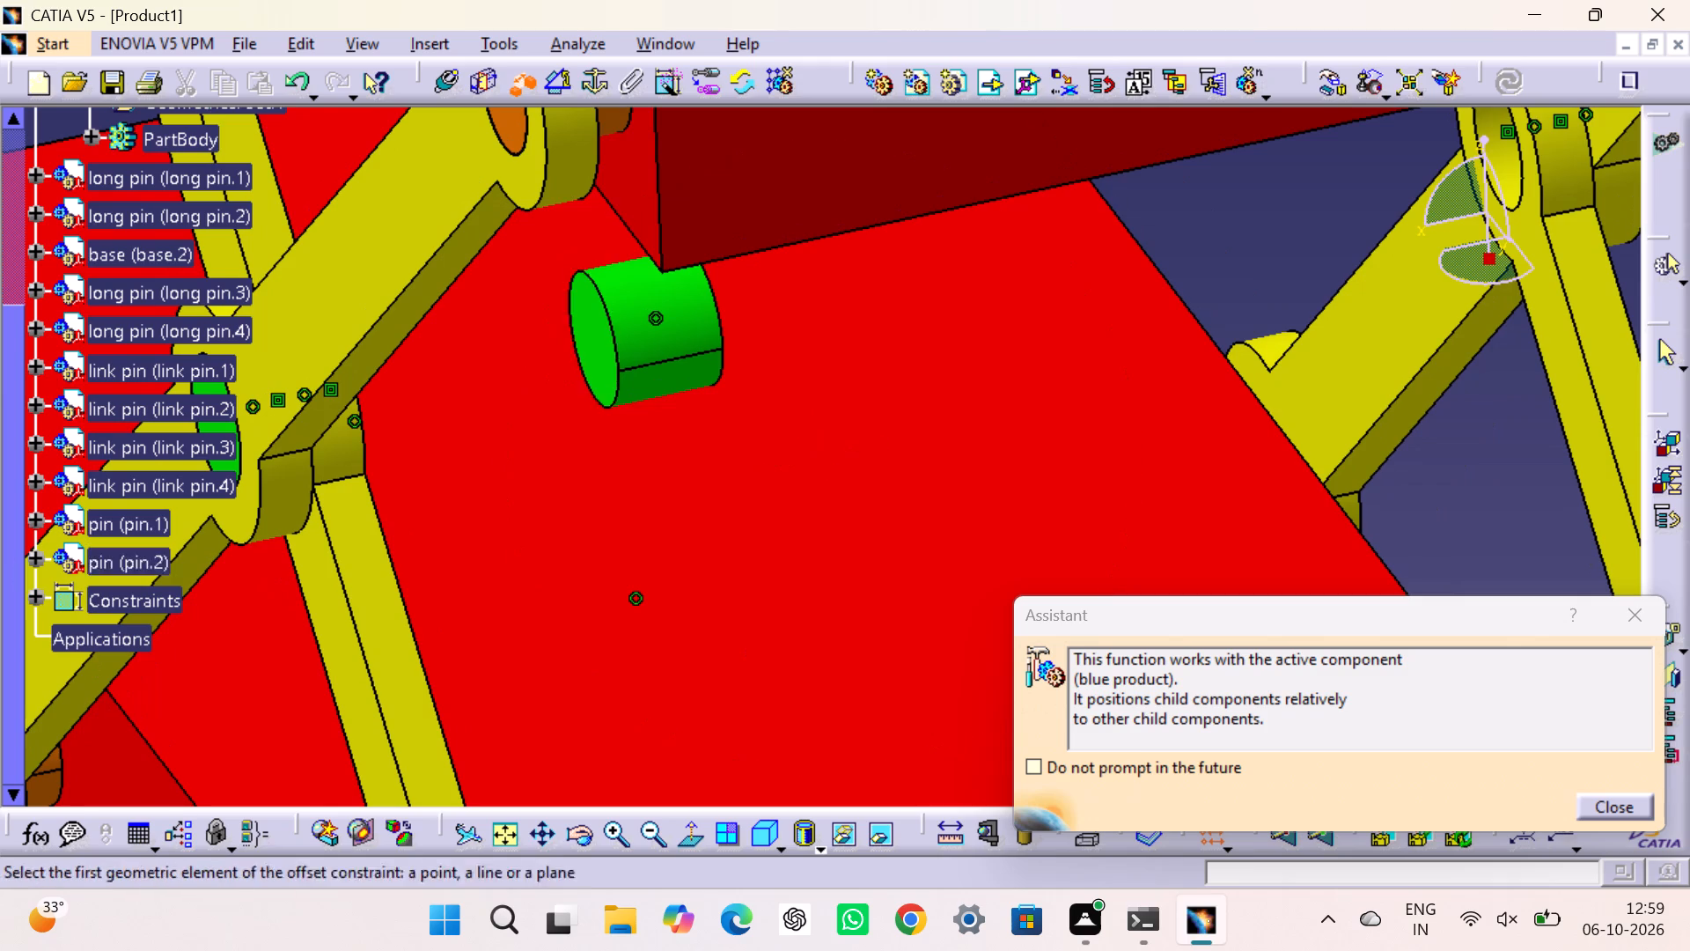
{"action": "left_click", "coordinate": [593, 335]}
{"action": "middle_click_drag", "start_coordinate": [1511, 203], "coordinate": [1424, 346]}
{"action": "left_click", "coordinate": [1404, 358]}
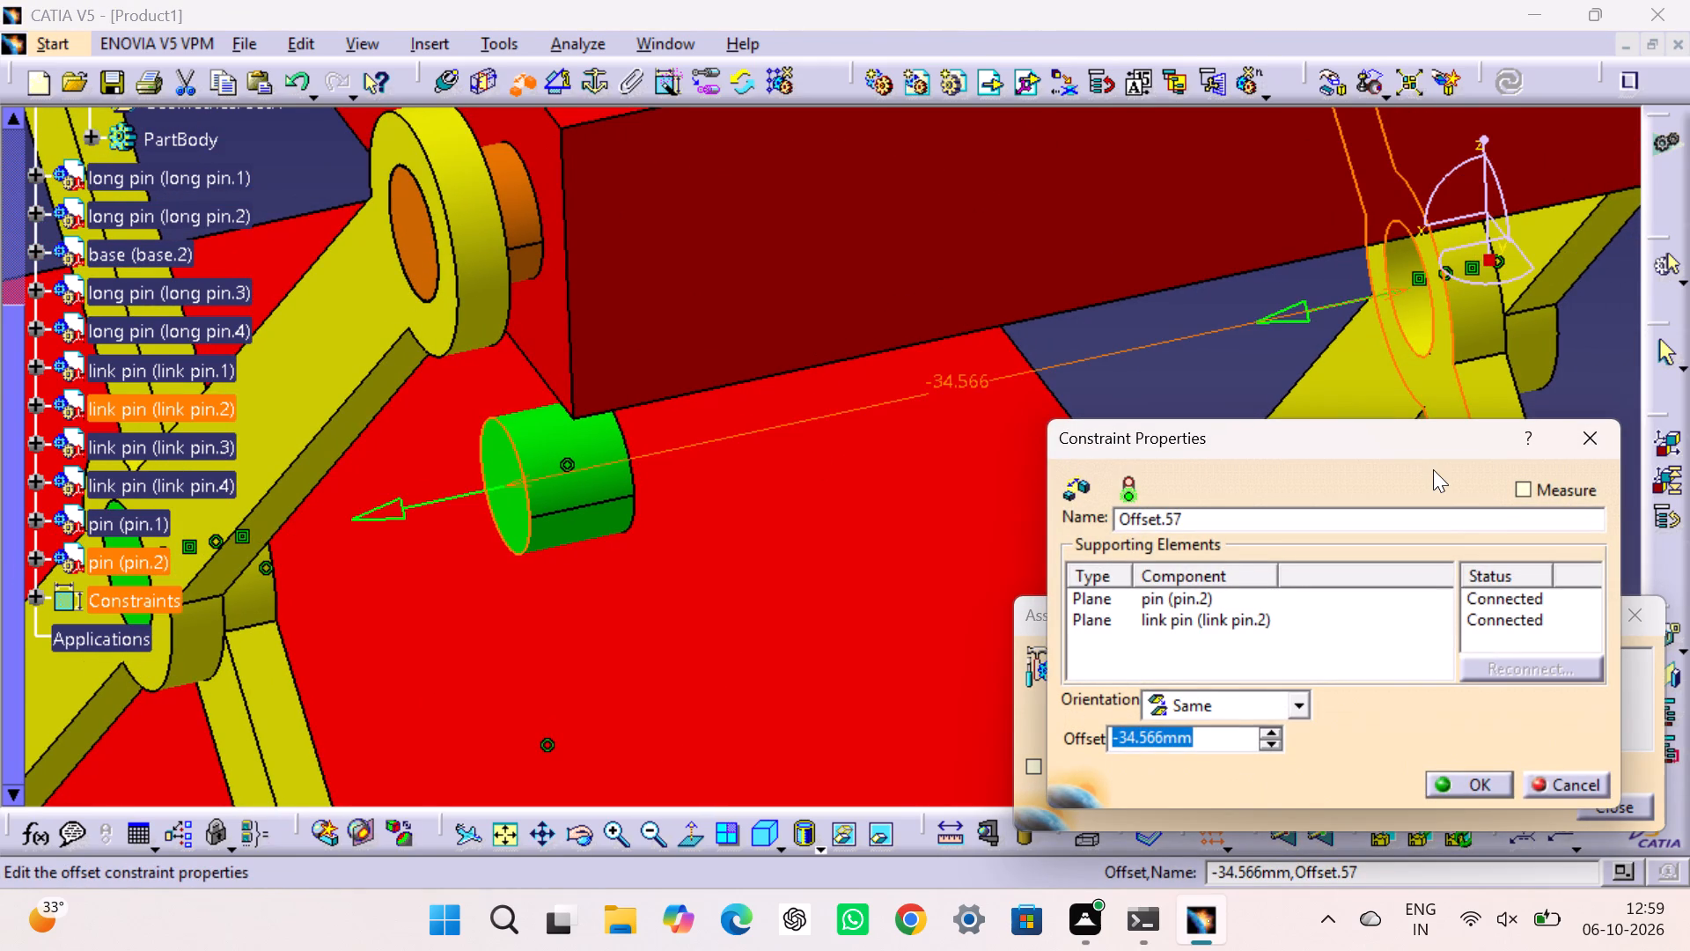
{"action": "key", "text": "0"}
{"action": "key", "text": "Return"}
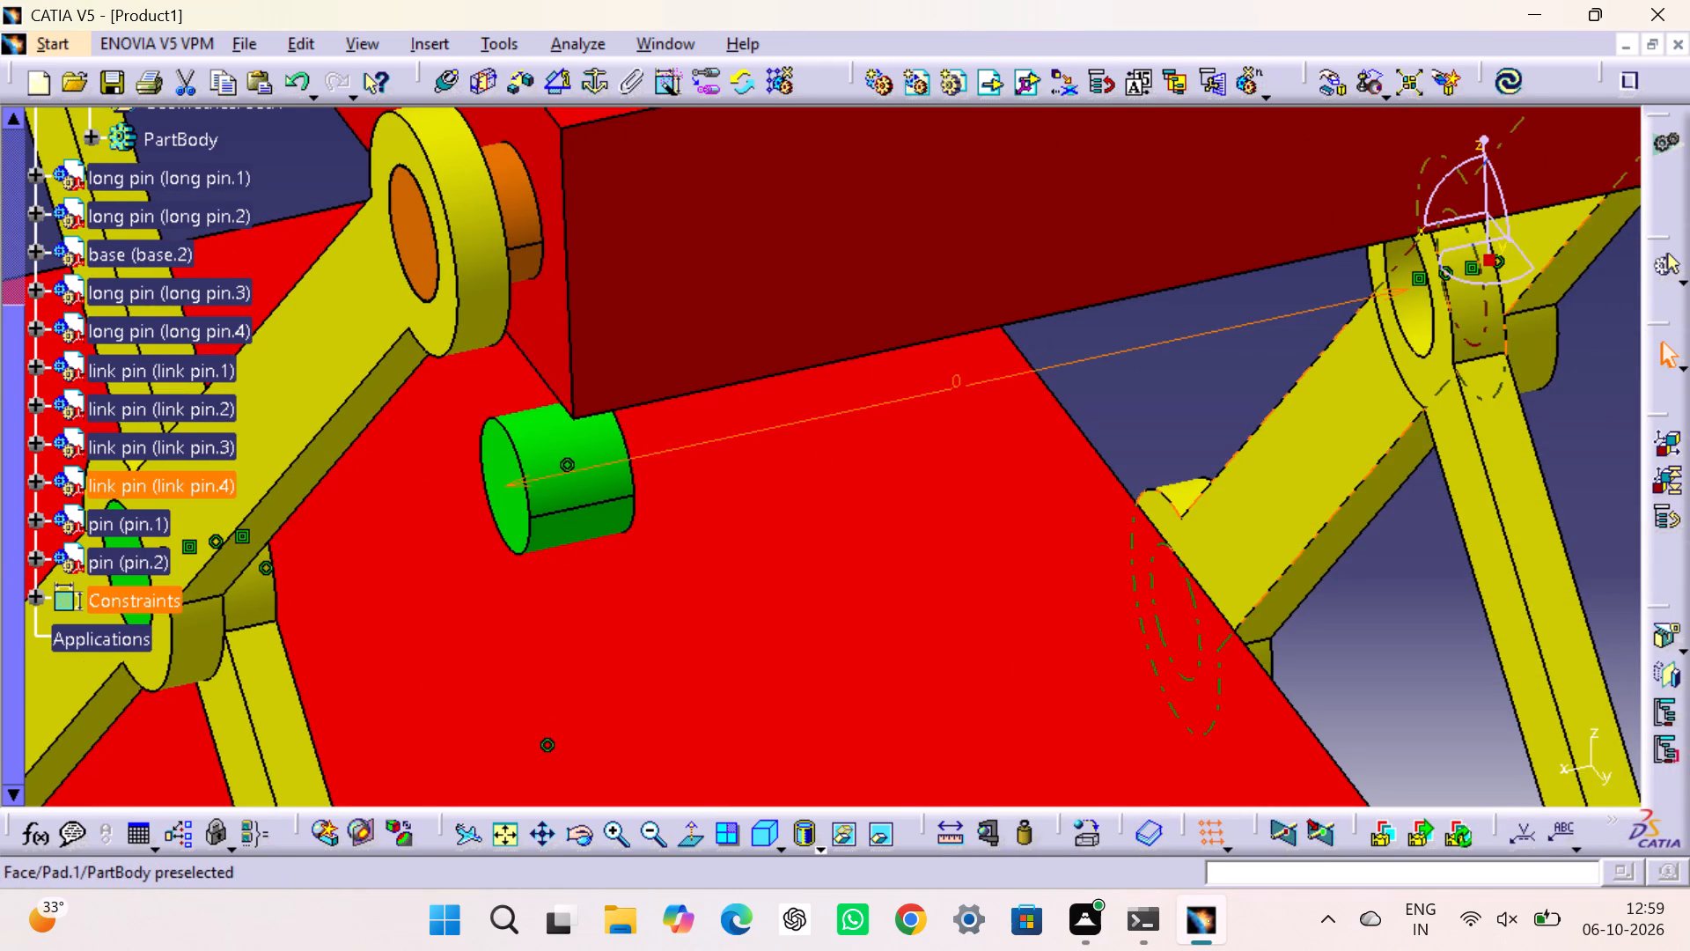
{"action": "left_click", "coordinate": [1510, 87]}
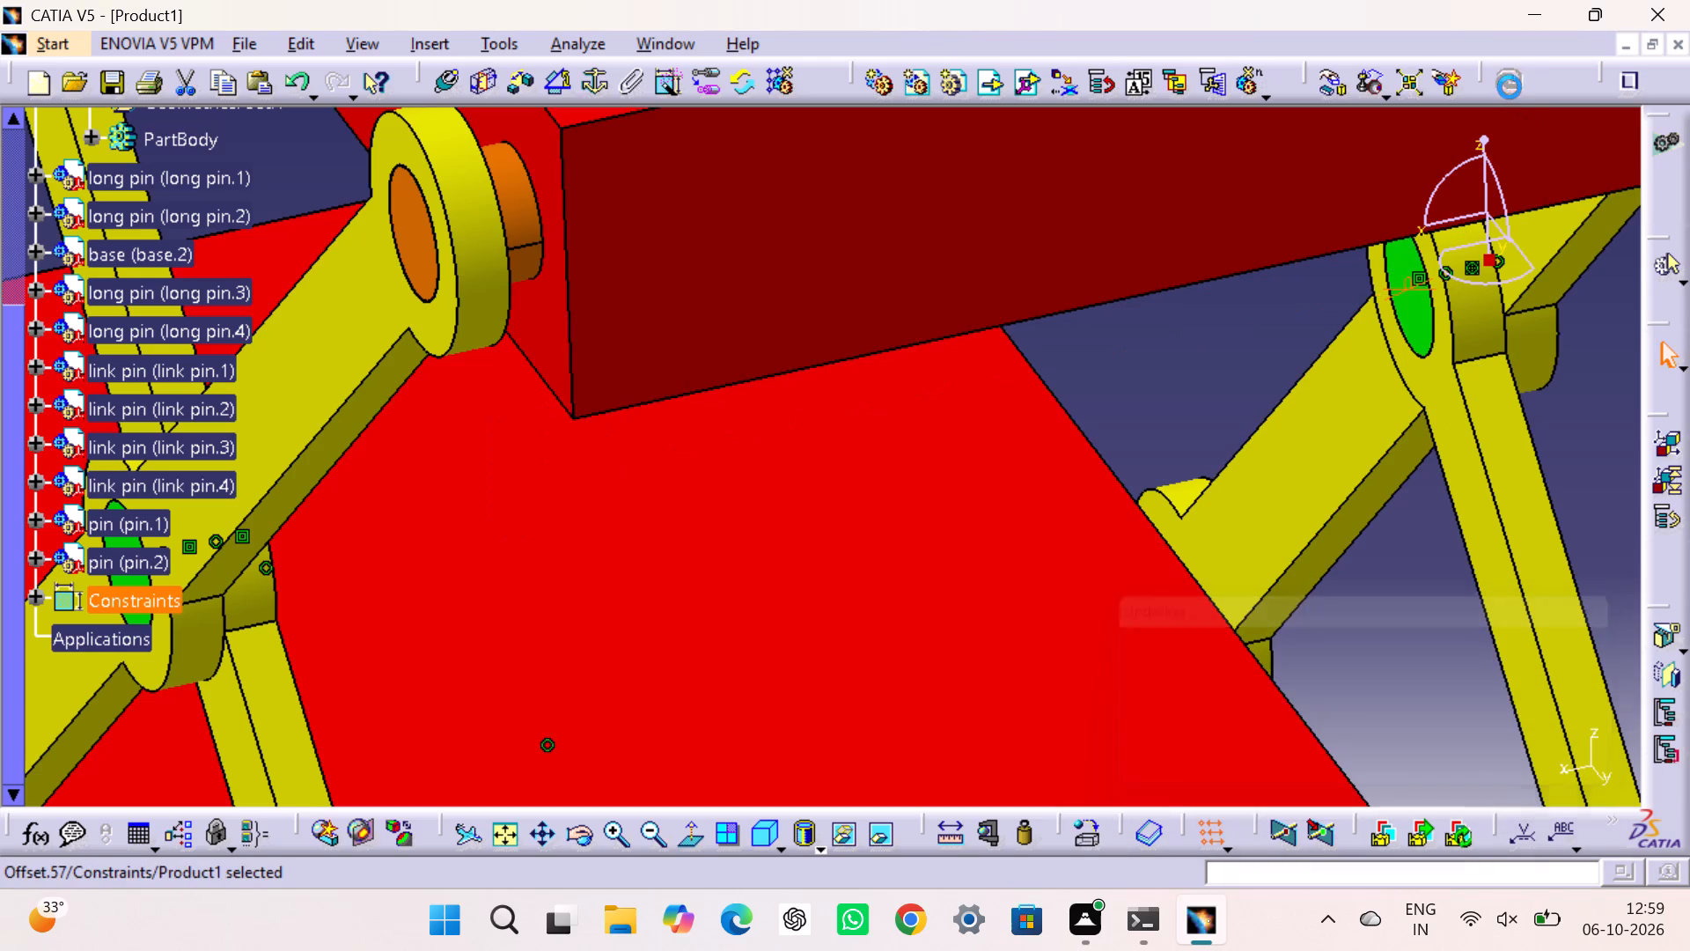
{"action": "left_click", "coordinate": [1158, 352]}
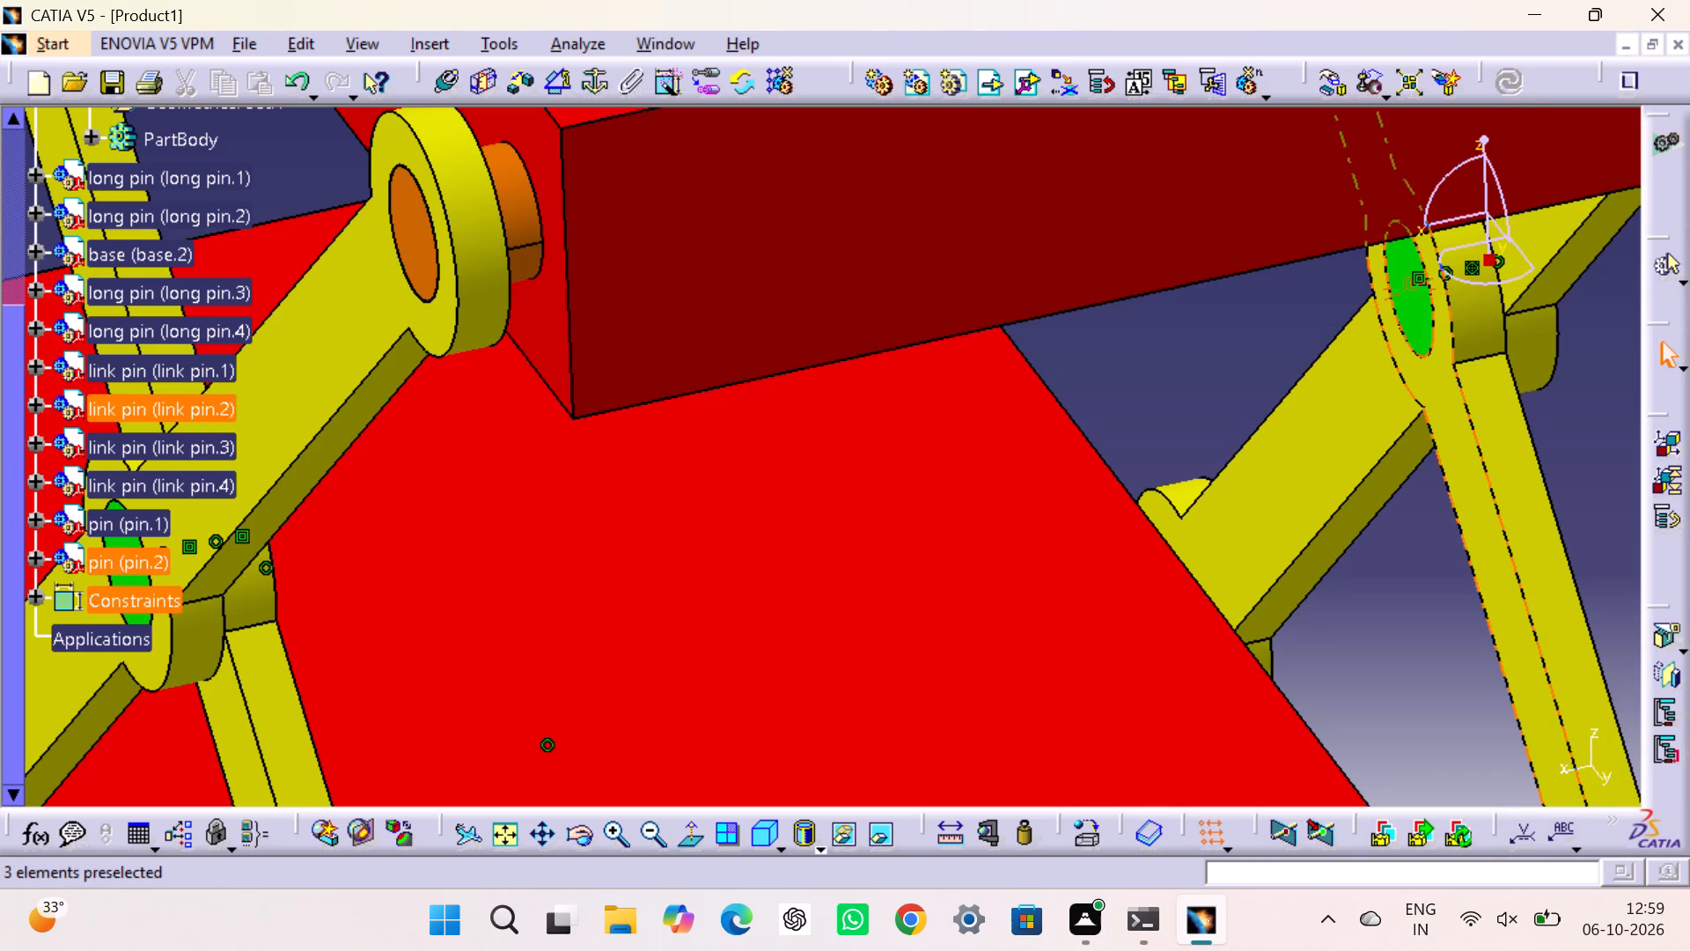
Hide the offset constraint between pin.2 and link pin.2 in the model view.
{"action": "right_click", "coordinate": [1395, 294]}
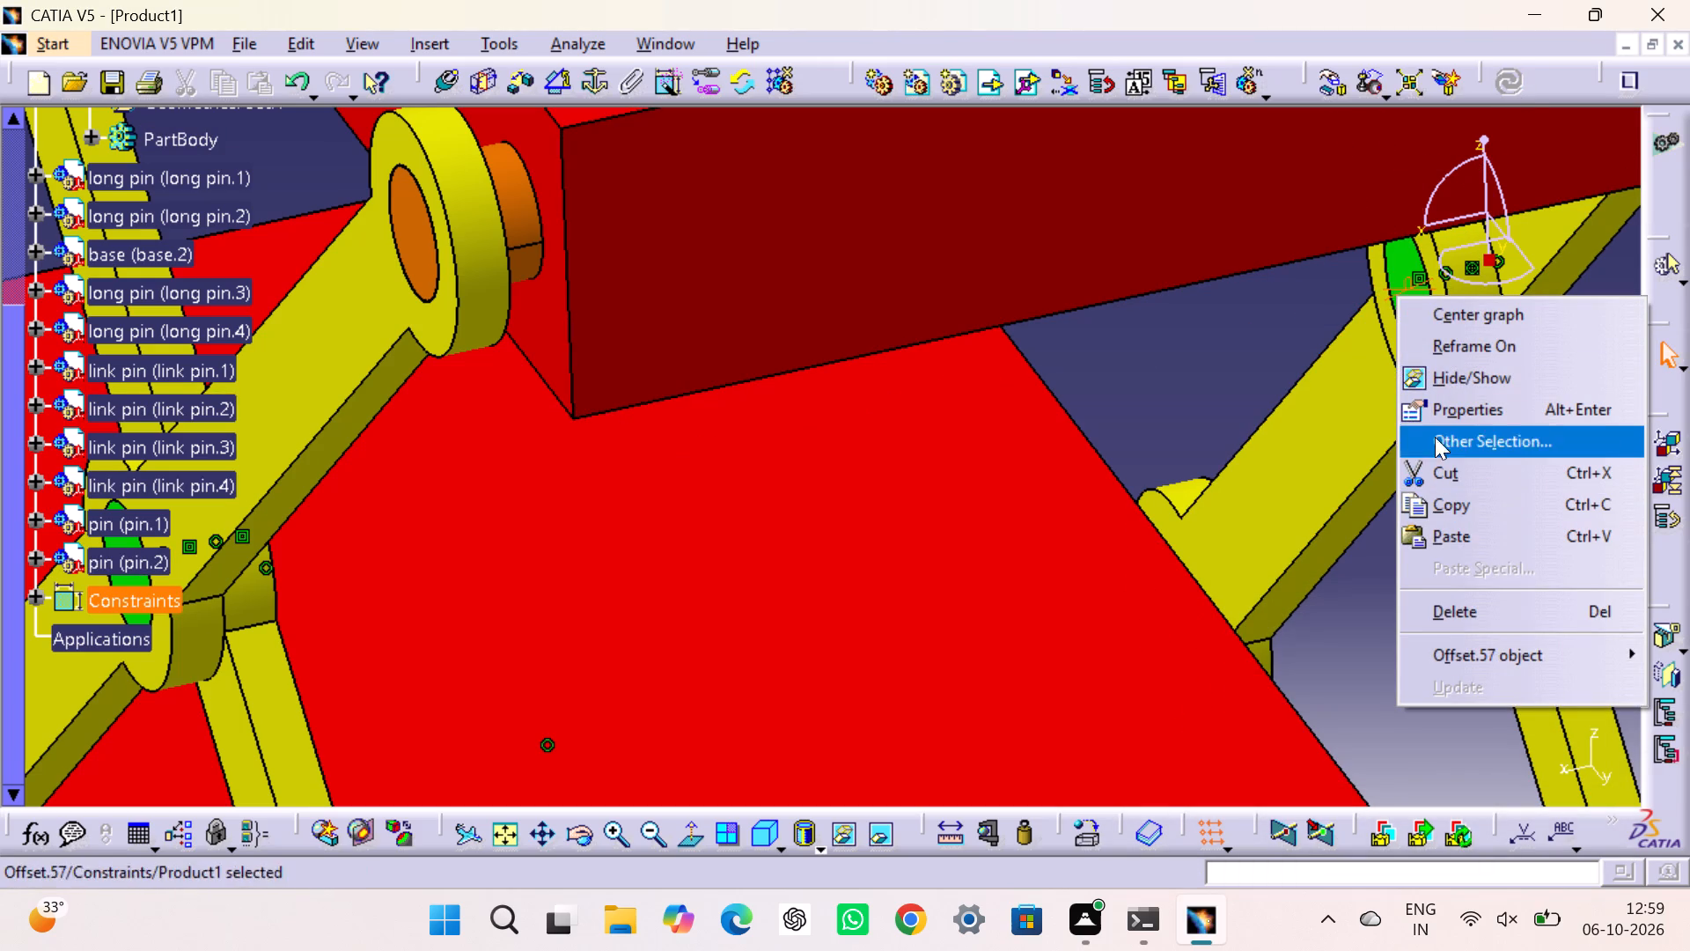
{"action": "left_click", "coordinate": [1430, 382]}
{"action": "left_click", "coordinate": [1254, 344]}
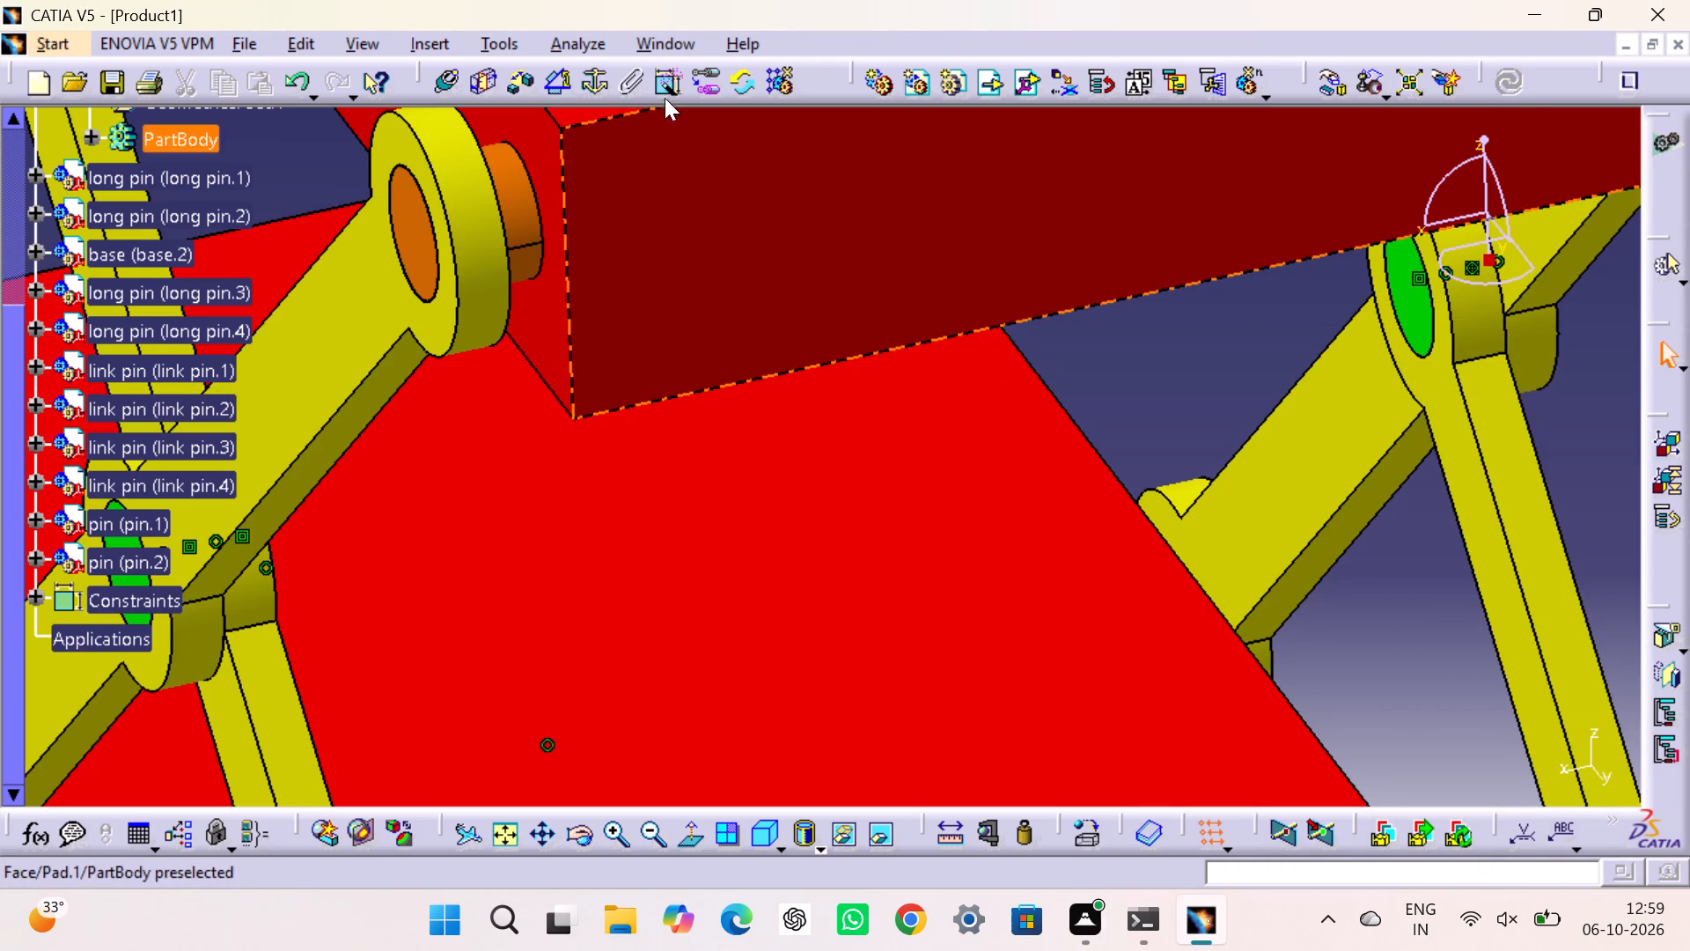
Add a 0 deg angle constraint between the xy planes of base.1 and pin.2.
{"action": "left_click", "coordinate": [32, 559]}
{"action": "left_click", "coordinate": [60, 599]}
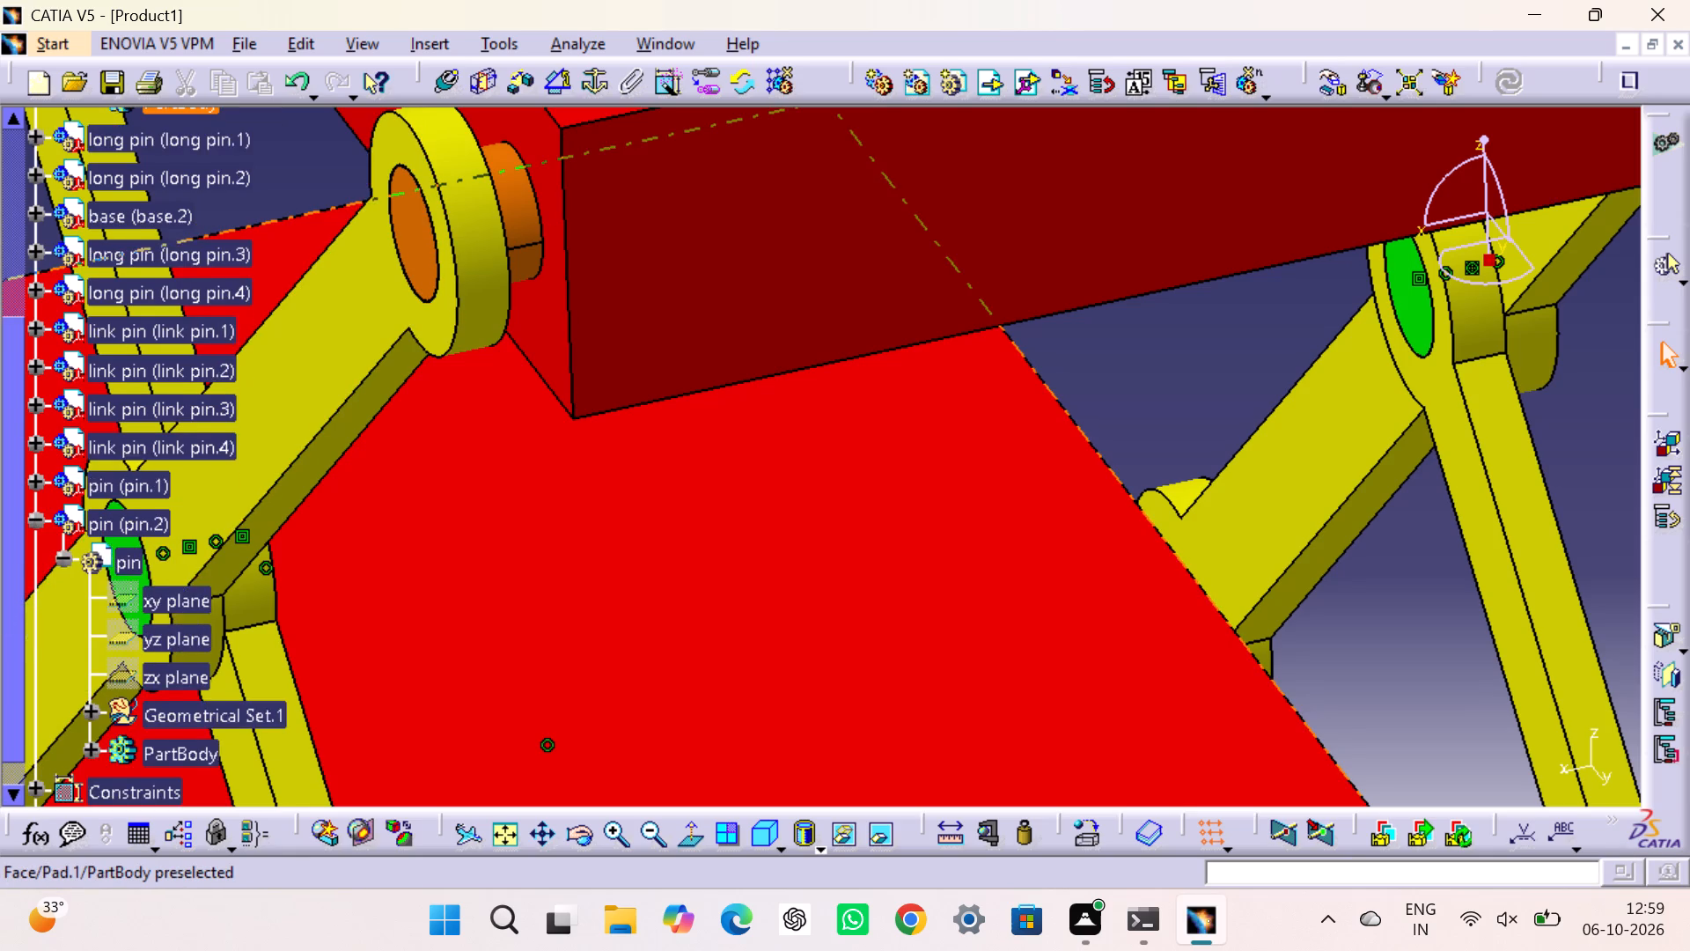
{"action": "scroll", "coordinate": [764, 524], "scroll_direction": "up", "scroll_amount": 3}
{"action": "scroll", "coordinate": [756, 467], "scroll_direction": "down", "scroll_amount": 1}
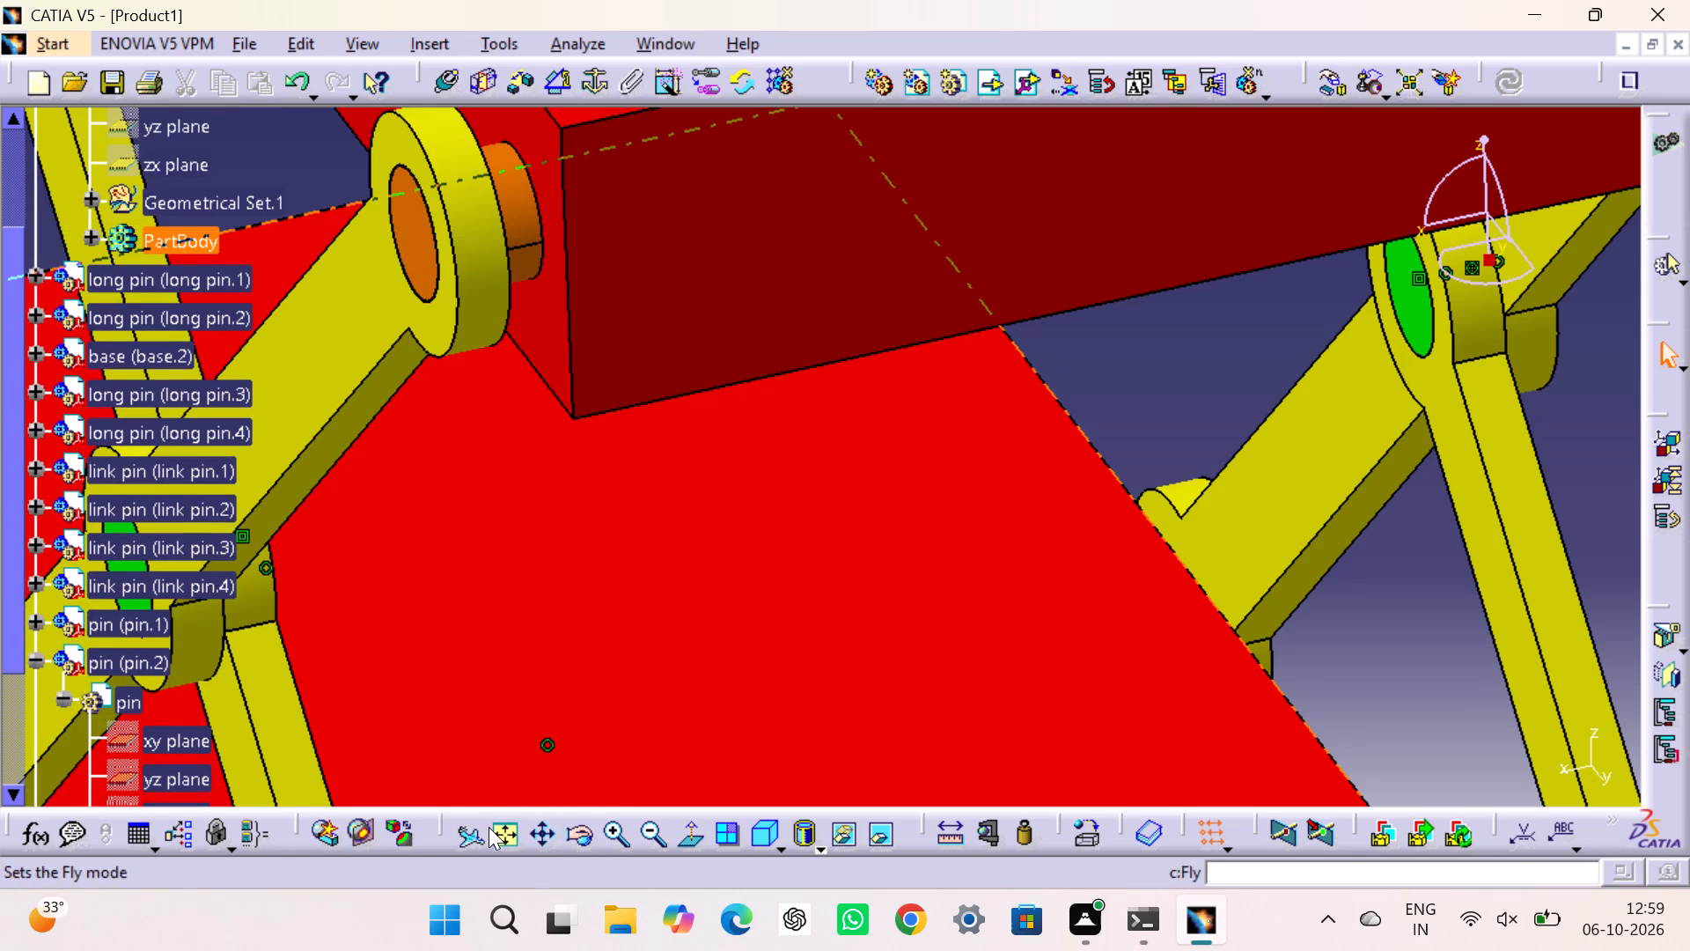
{"action": "left_click", "coordinate": [499, 829]}
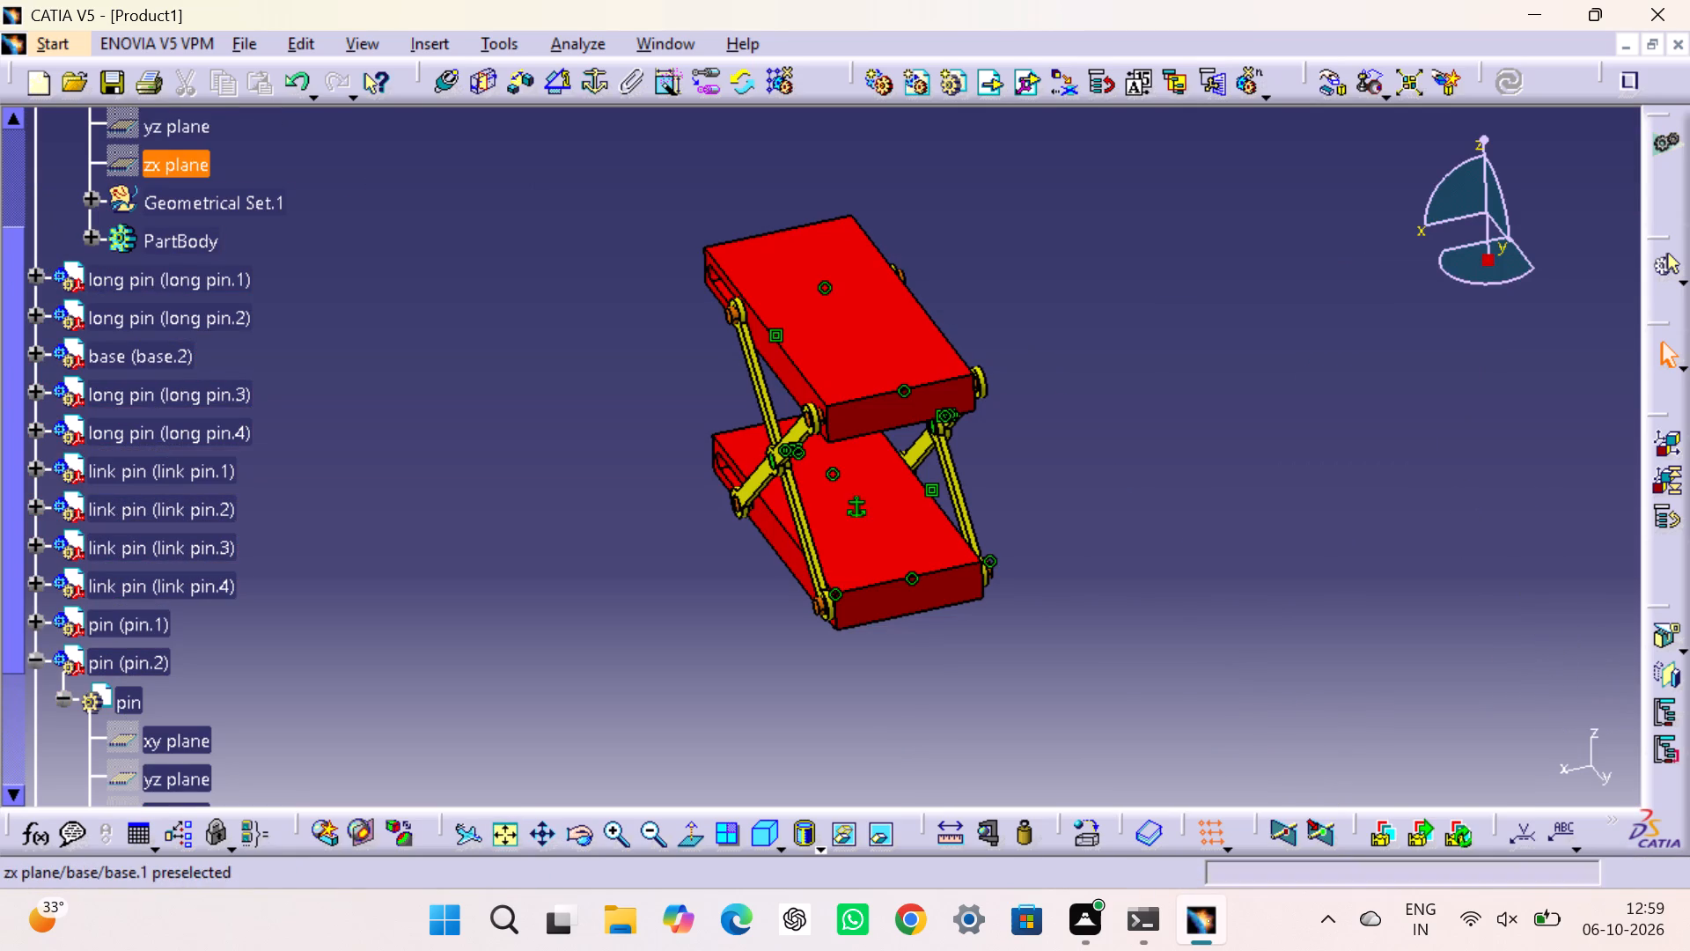
{"action": "left_click", "coordinate": [557, 80]}
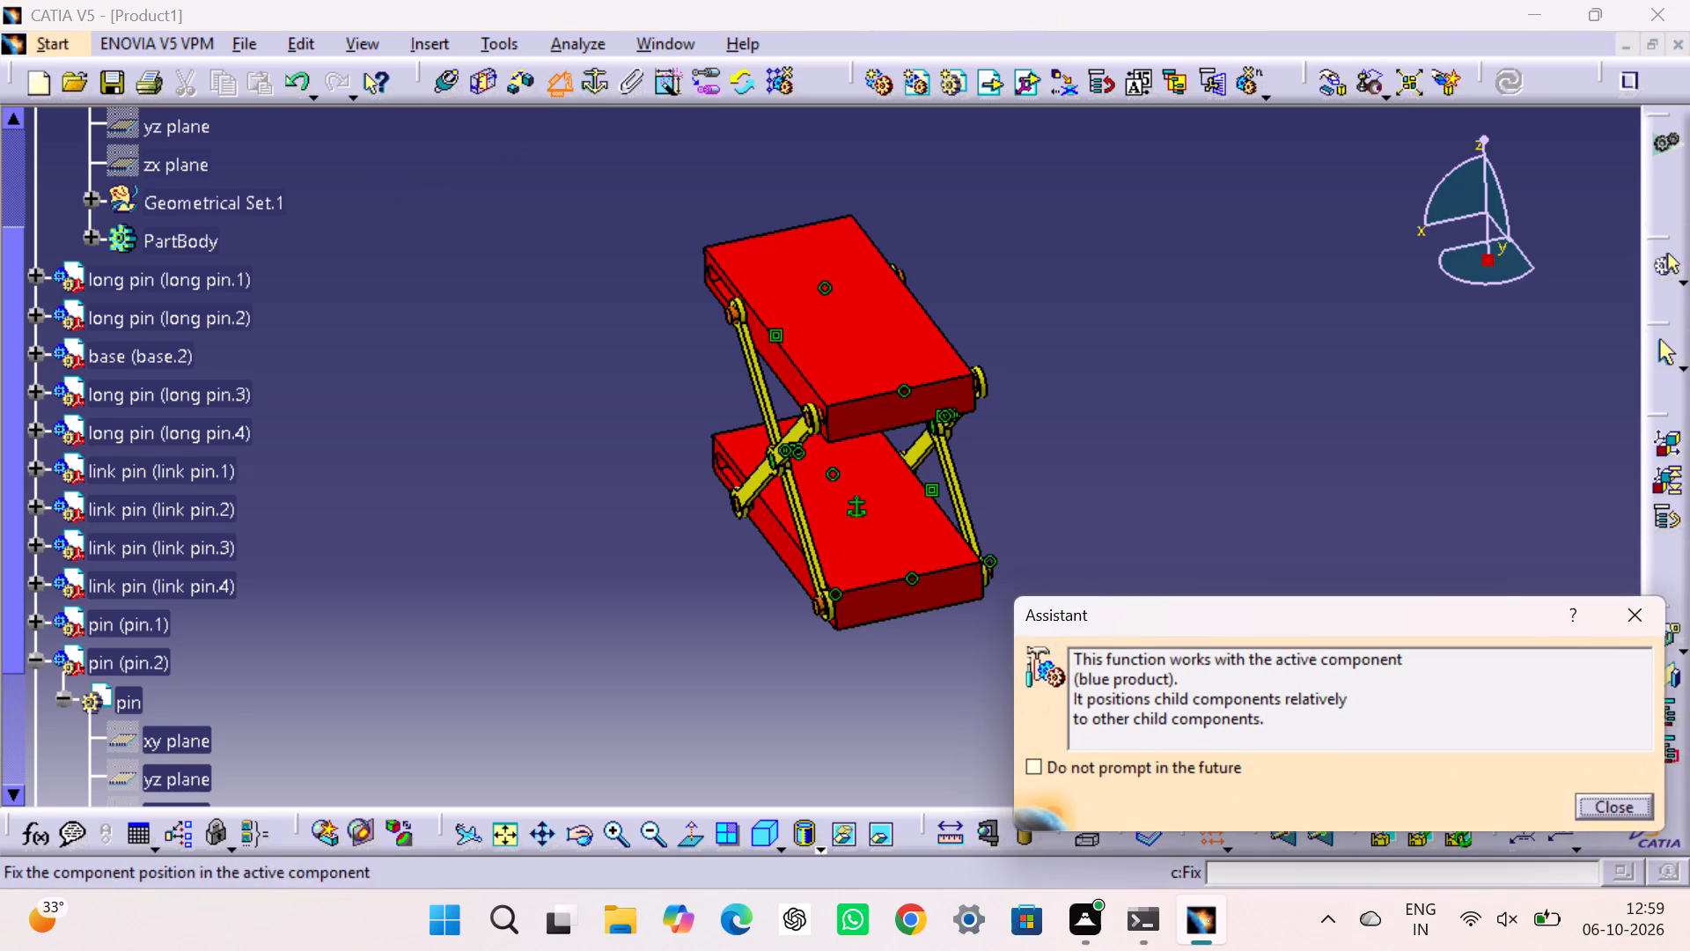
{"action": "scroll", "coordinate": [260, 210], "scroll_direction": "up", "scroll_amount": 2}
{"action": "left_click", "coordinate": [167, 228]}
{"action": "scroll", "coordinate": [167, 231], "scroll_direction": "down", "scroll_amount": 5}
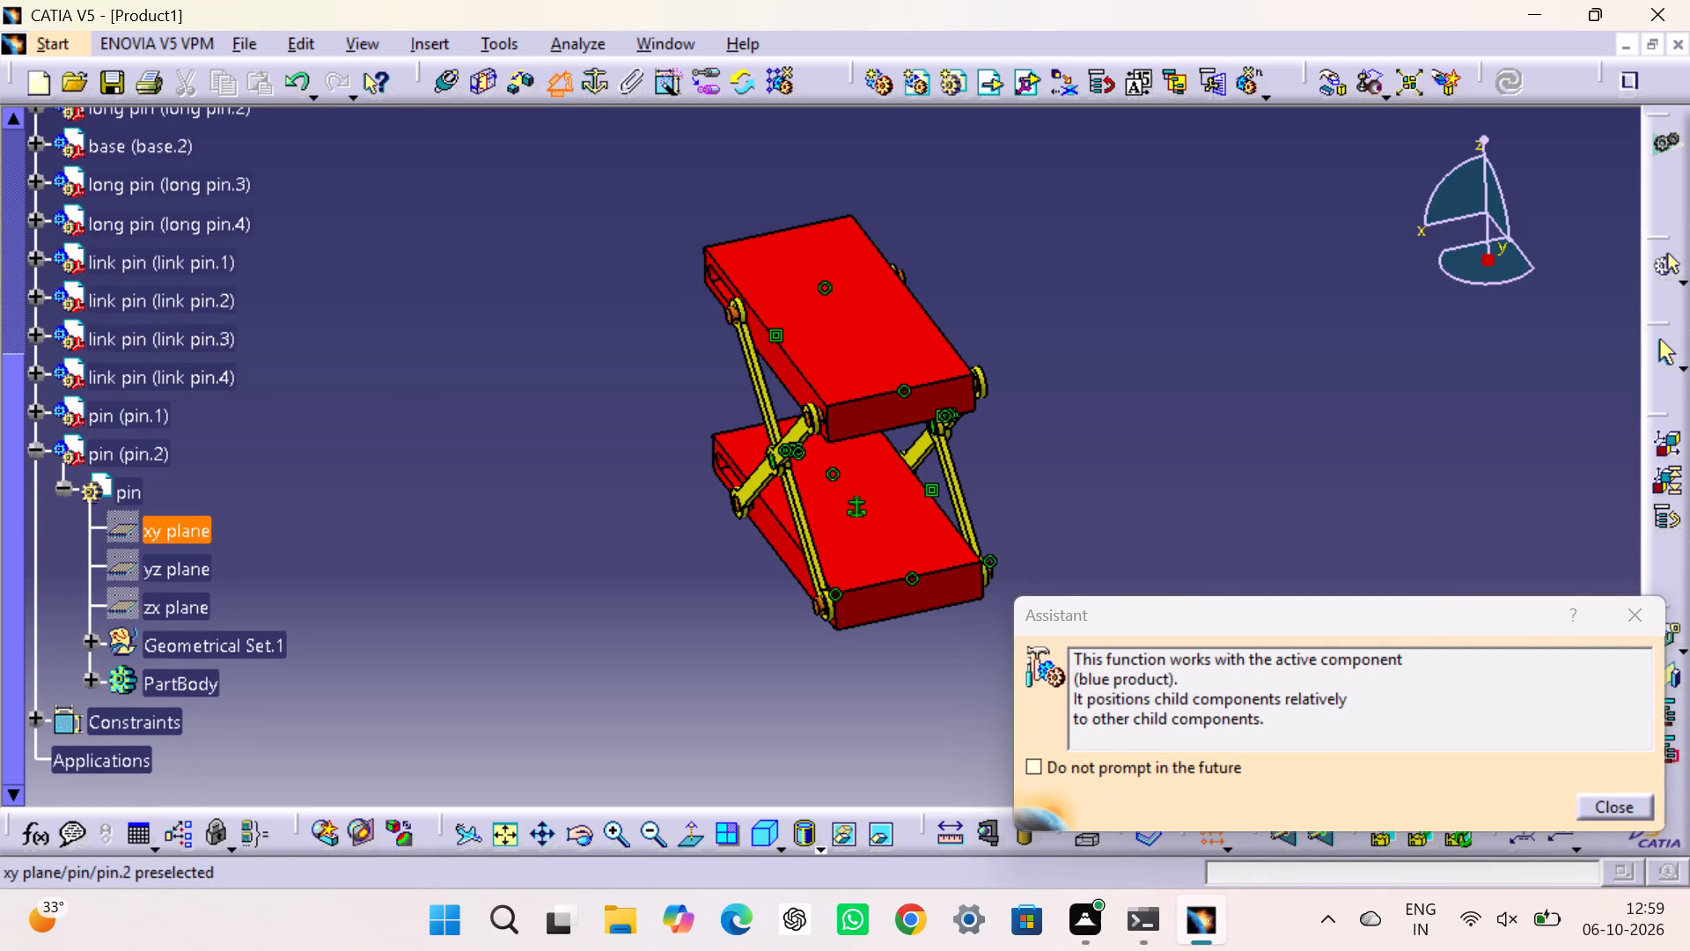
{"action": "left_click", "coordinate": [202, 520]}
{"action": "left_click_drag", "start_coordinate": [1519, 783], "coordinate": [1436, 775]}
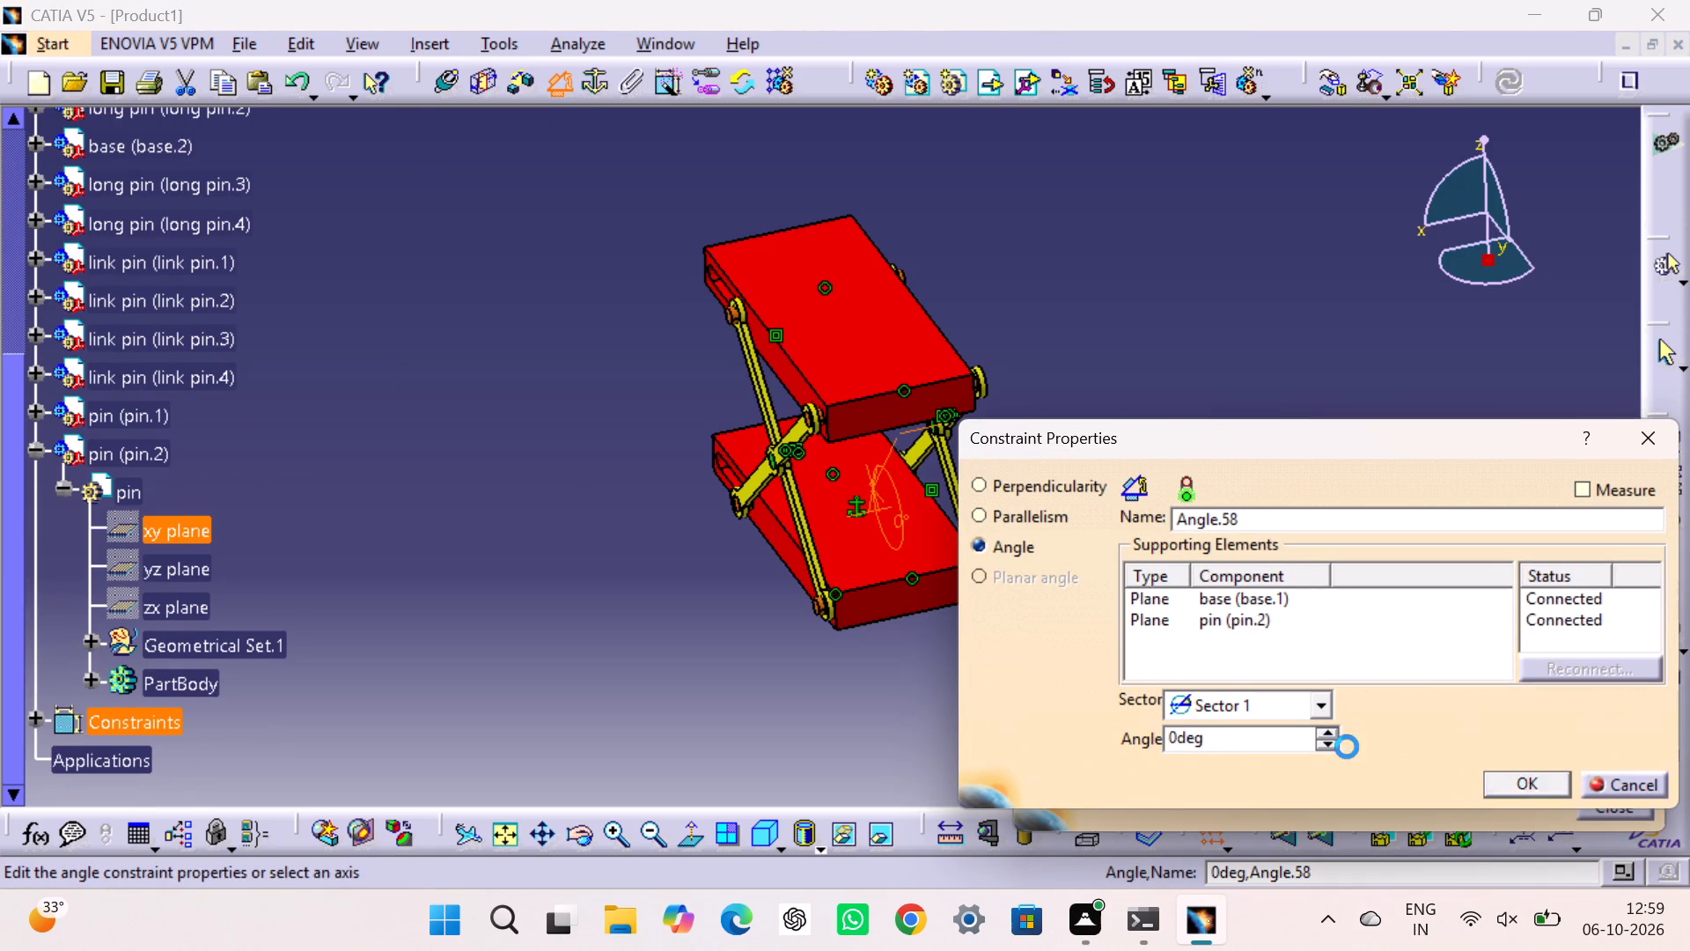
{"action": "left_click", "coordinate": [1532, 778]}
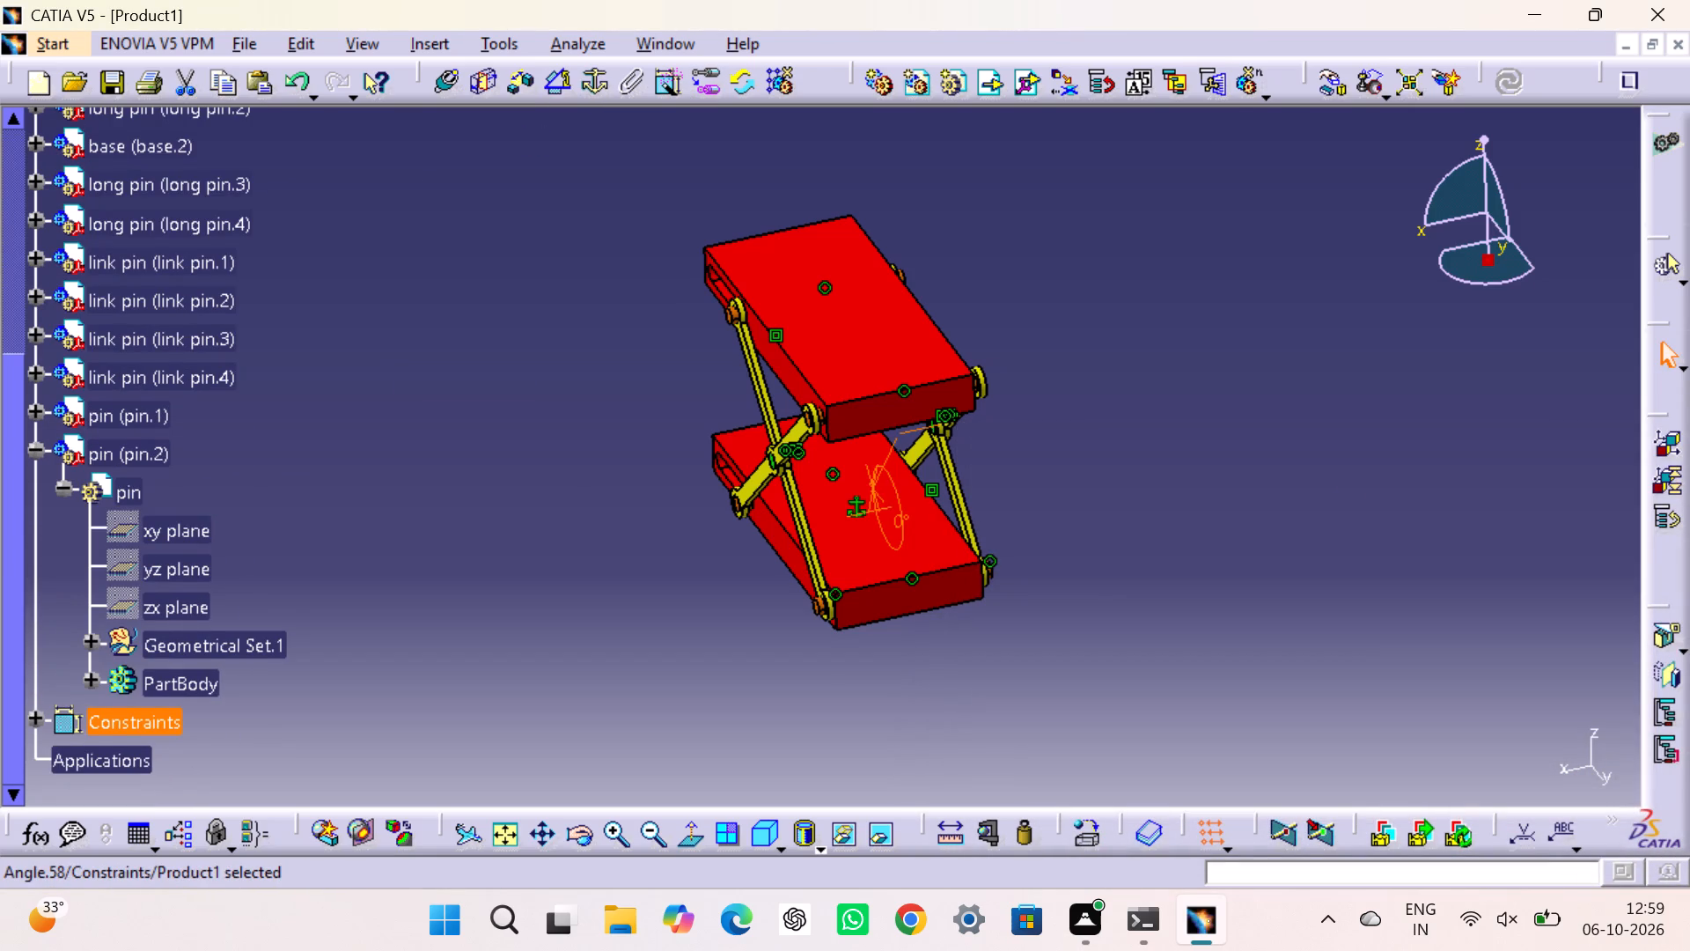
{"action": "left_click_drag", "start_coordinate": [1347, 502], "coordinate": [1334, 495]}
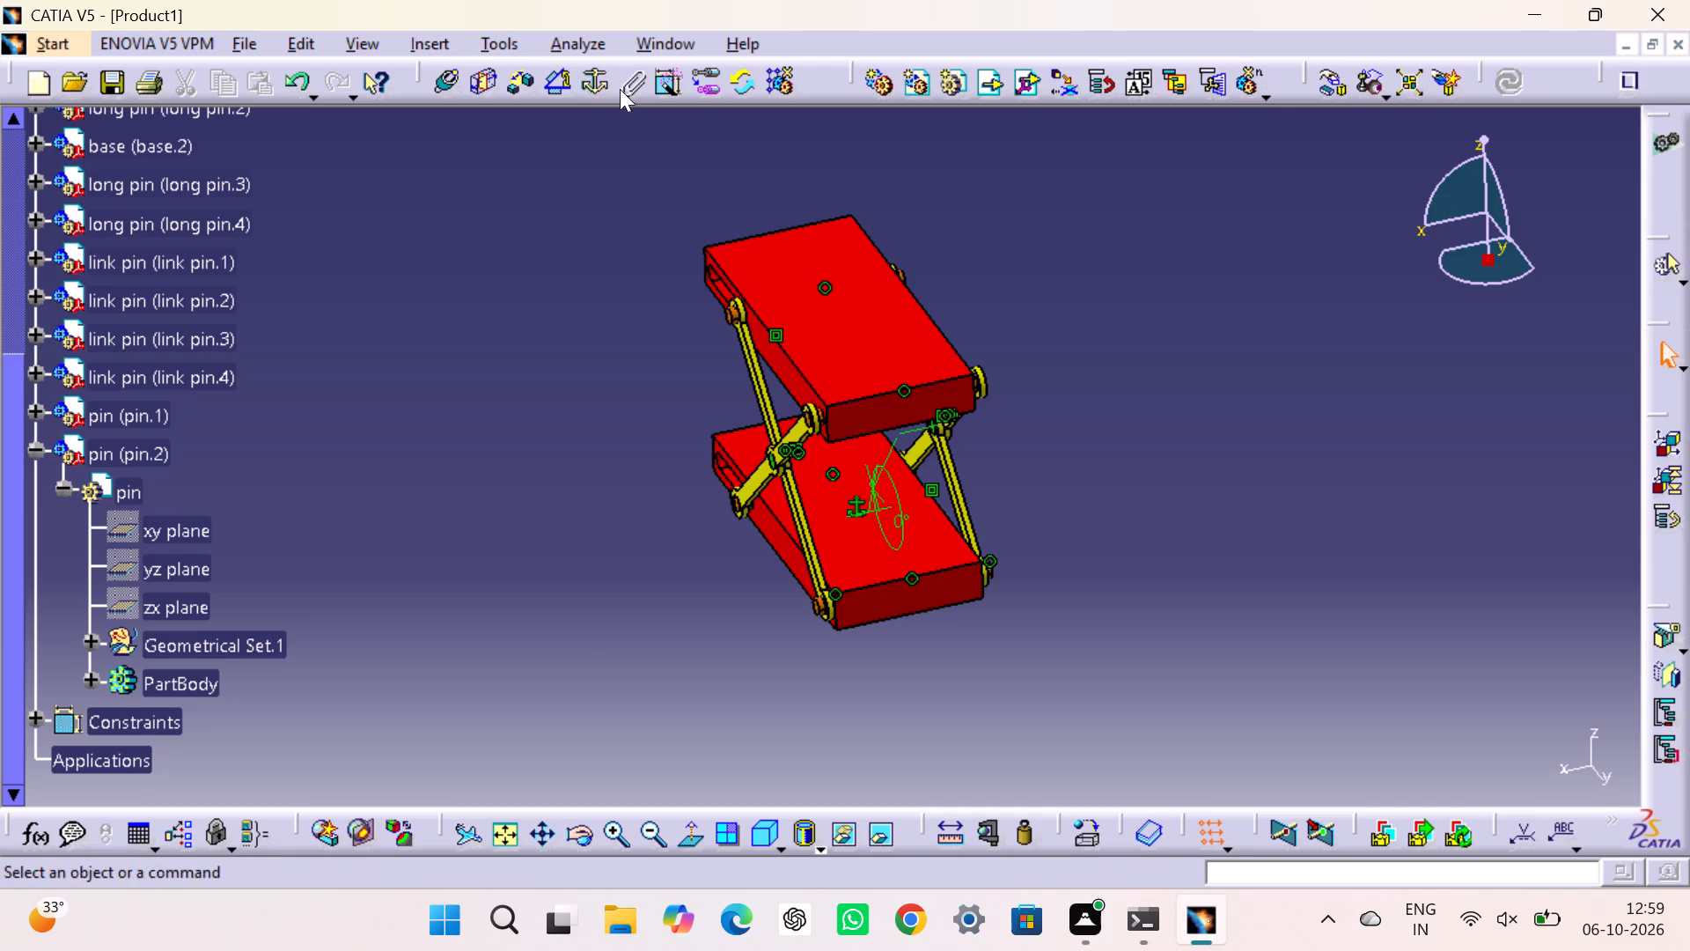
Add a 0 deg angle constraint between the yz planes of base.1 and pin.2.
{"action": "left_click", "coordinate": [549, 79]}
{"action": "scroll", "coordinate": [216, 240], "scroll_direction": "up", "scroll_amount": 3}
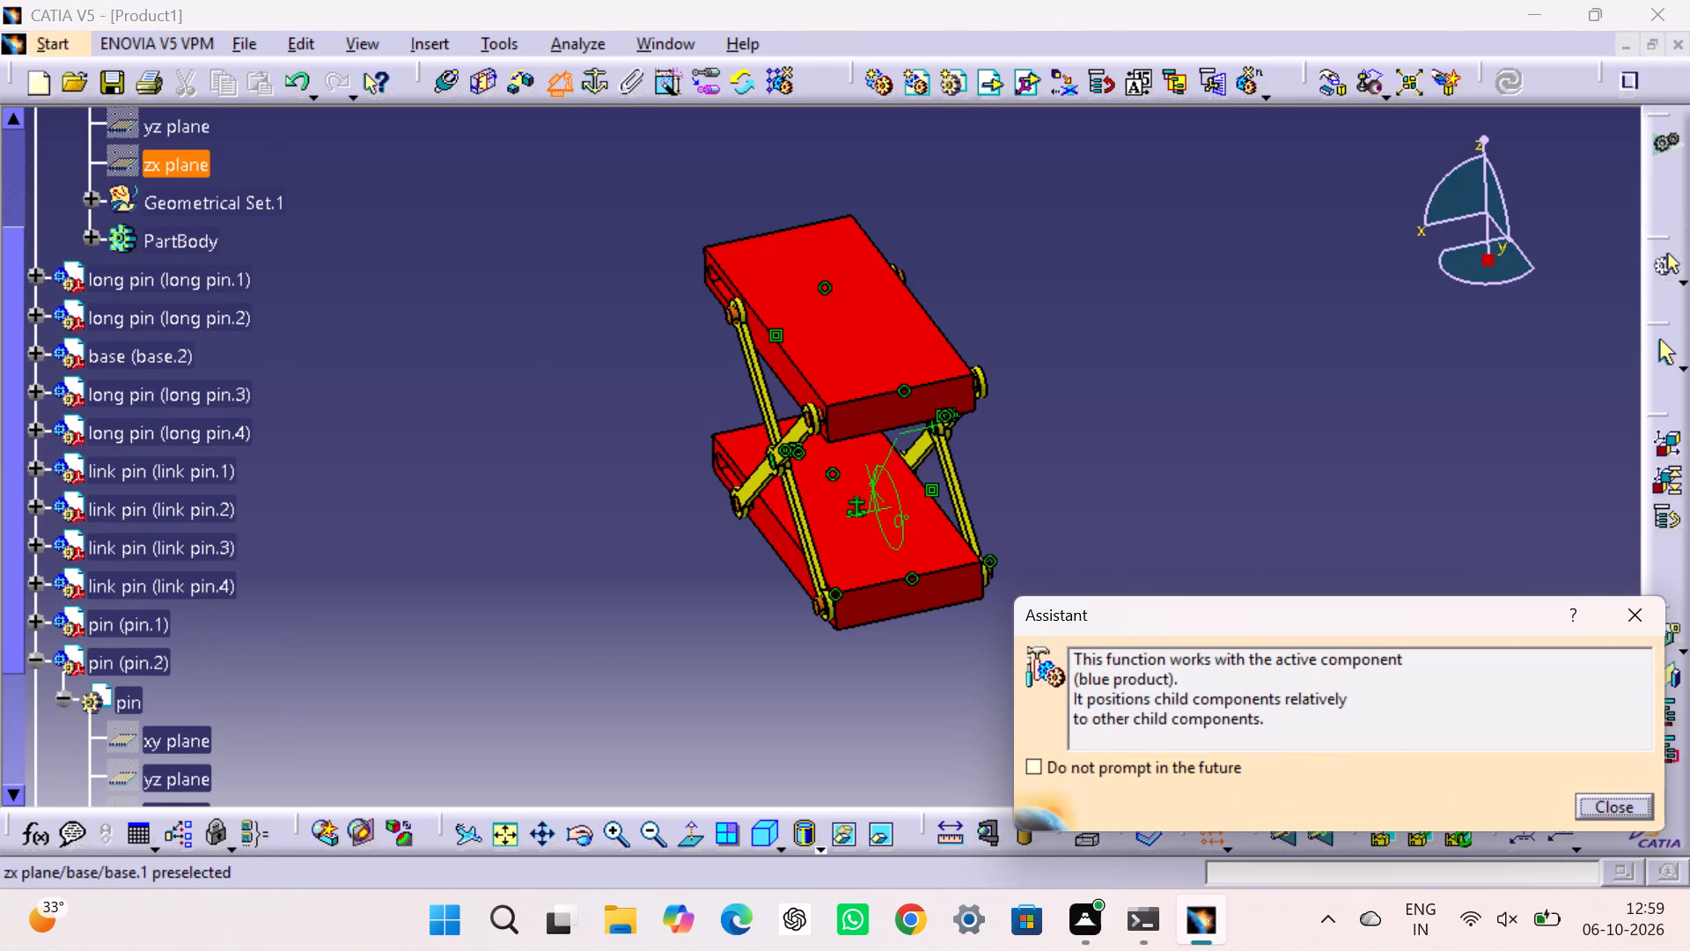
{"action": "left_click", "coordinate": [197, 131]}
{"action": "scroll", "coordinate": [226, 597], "scroll_direction": "down", "scroll_amount": 2}
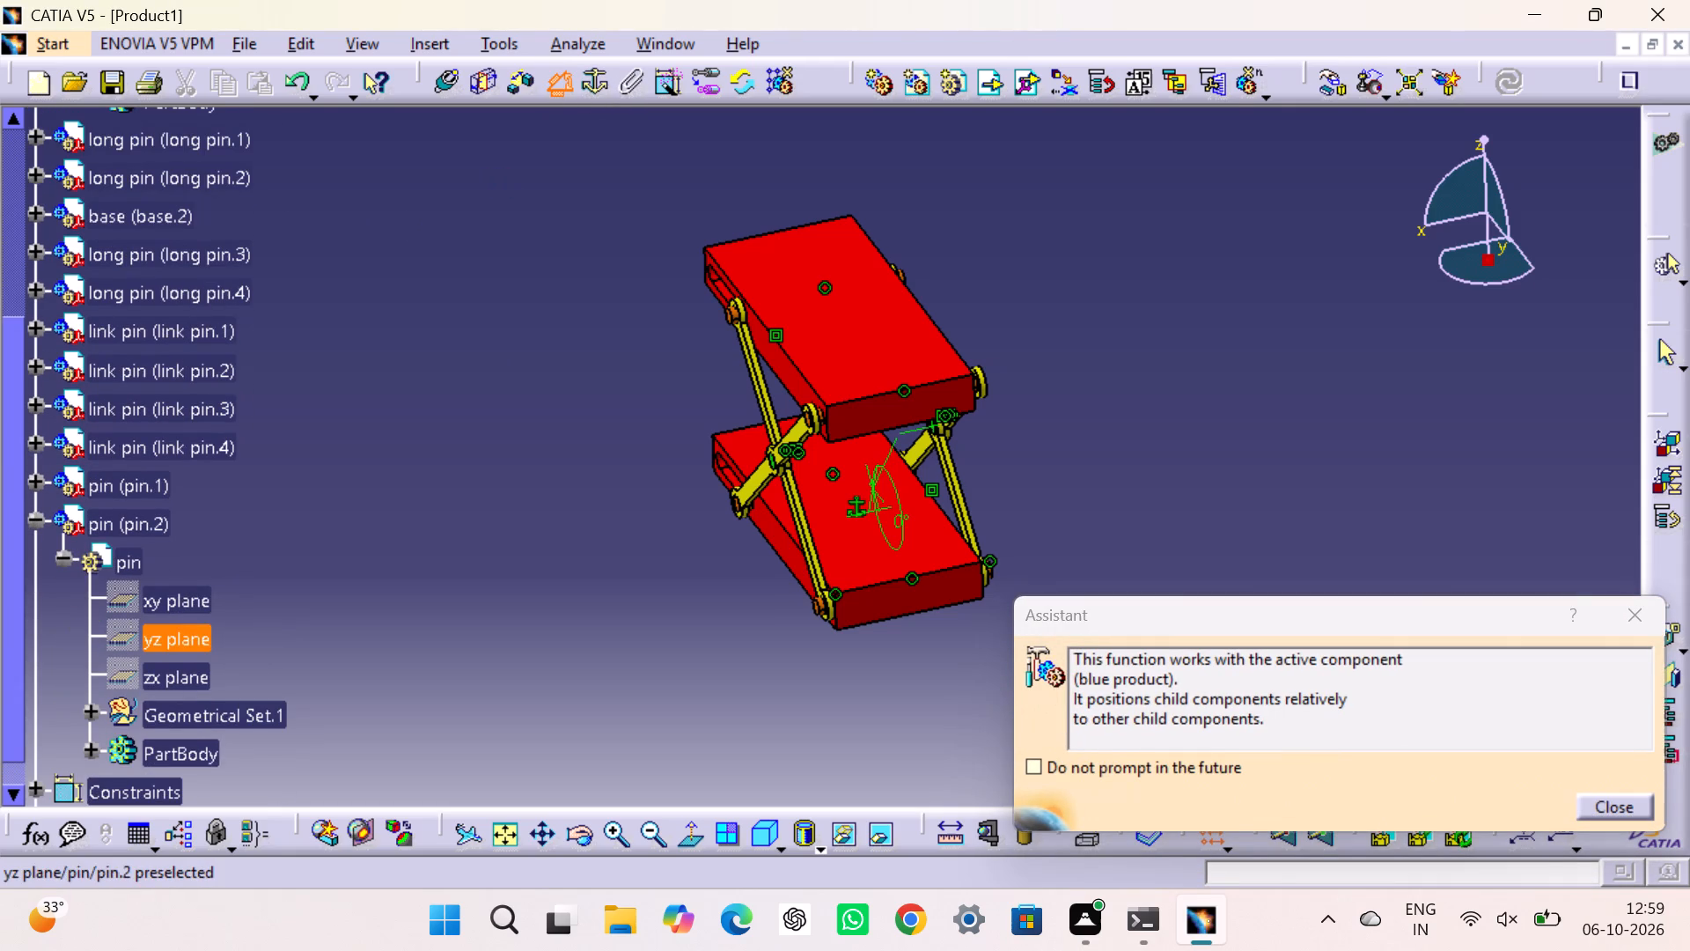
{"action": "left_click", "coordinate": [191, 638]}
{"action": "left_click", "coordinate": [1041, 506]}
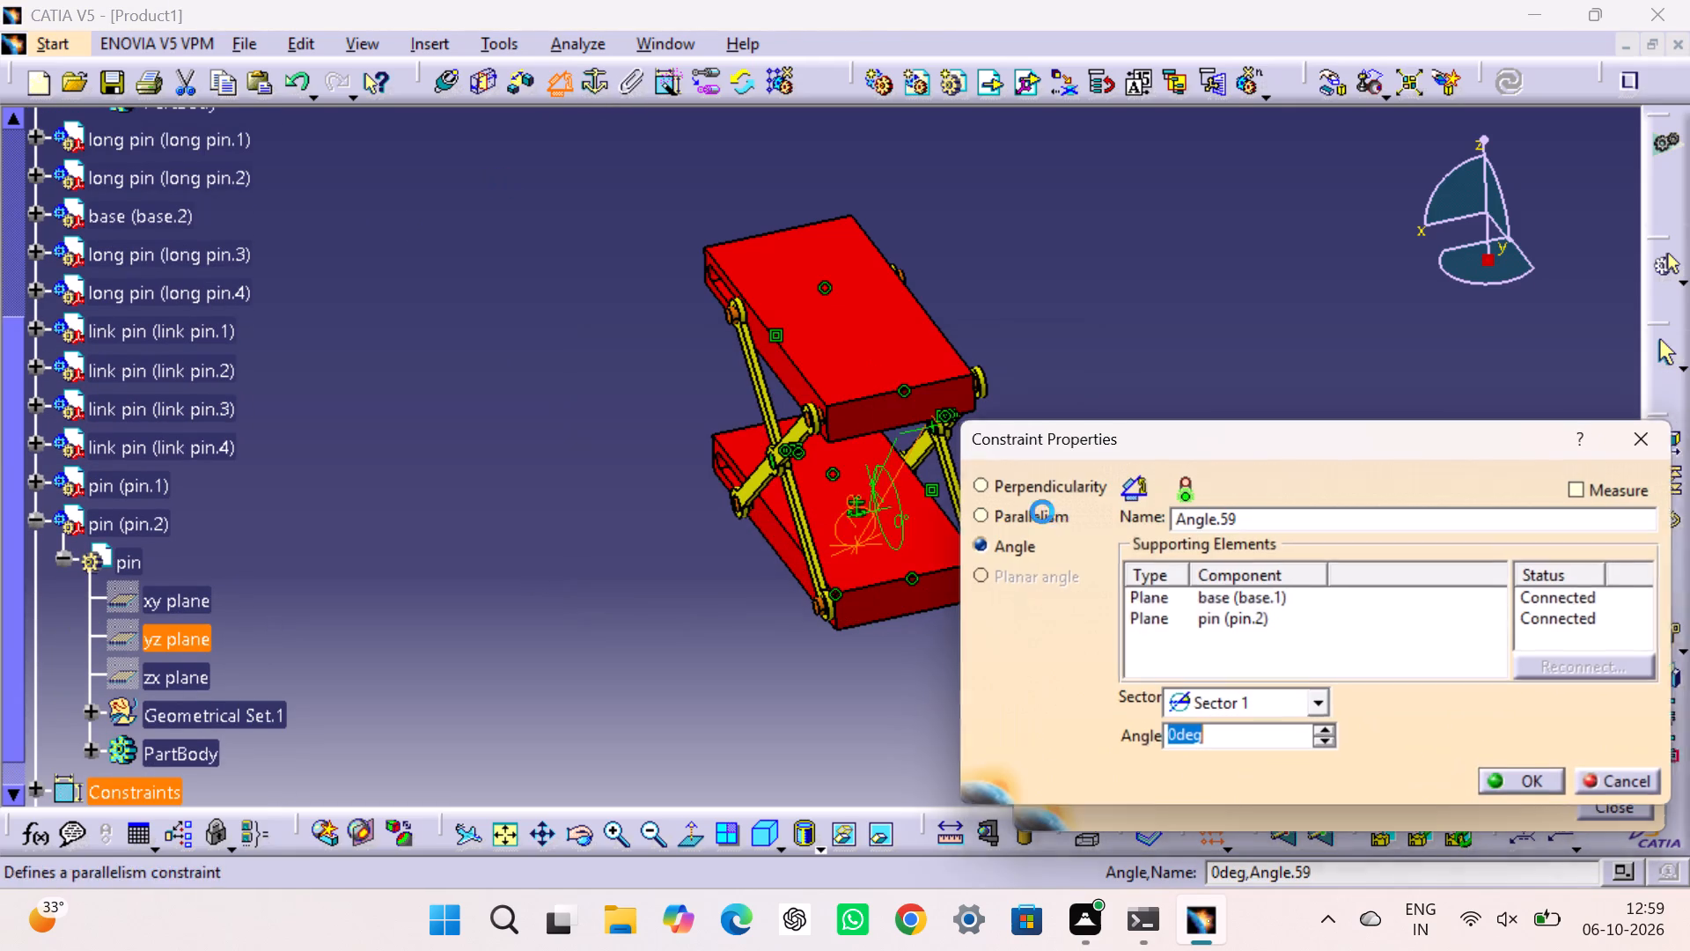
{"action": "left_click_drag", "start_coordinate": [1523, 781], "coordinate": [1511, 771]}
{"action": "left_click_drag", "start_coordinate": [1280, 441], "coordinate": [1120, 328]}
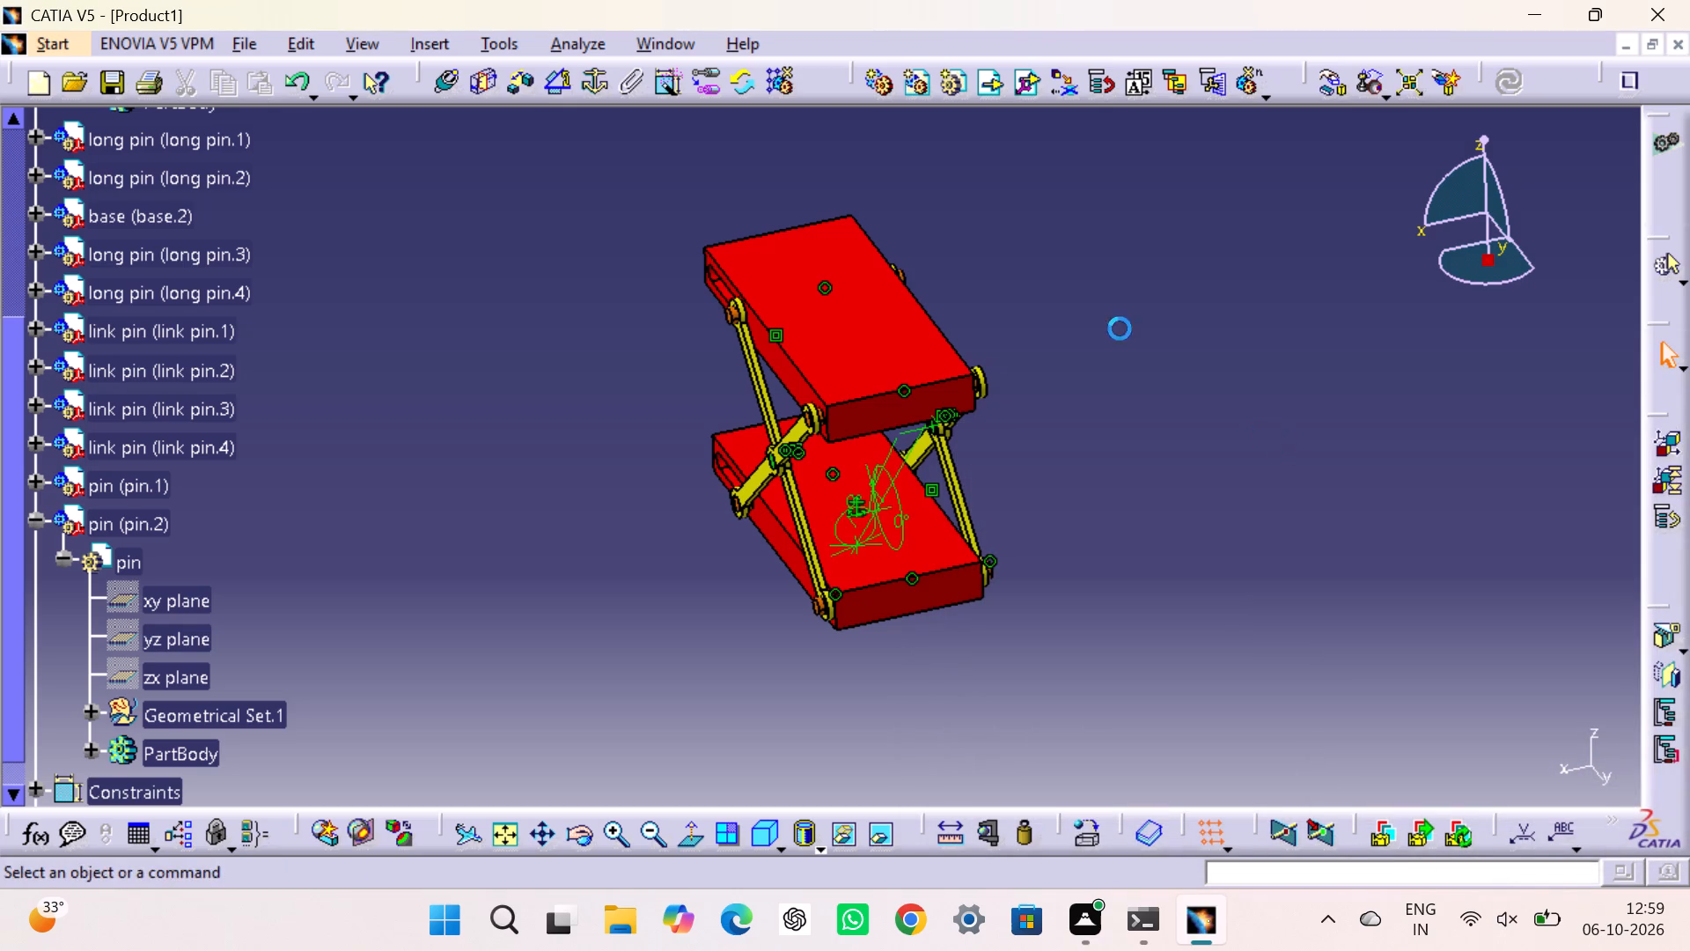
{"action": "left_click_drag", "start_coordinate": [1120, 328], "coordinate": [1248, 418]}
Add a 0 deg angle constraint between the zx planes of base.1 and pin.2.
{"action": "left_click", "coordinate": [550, 88]}
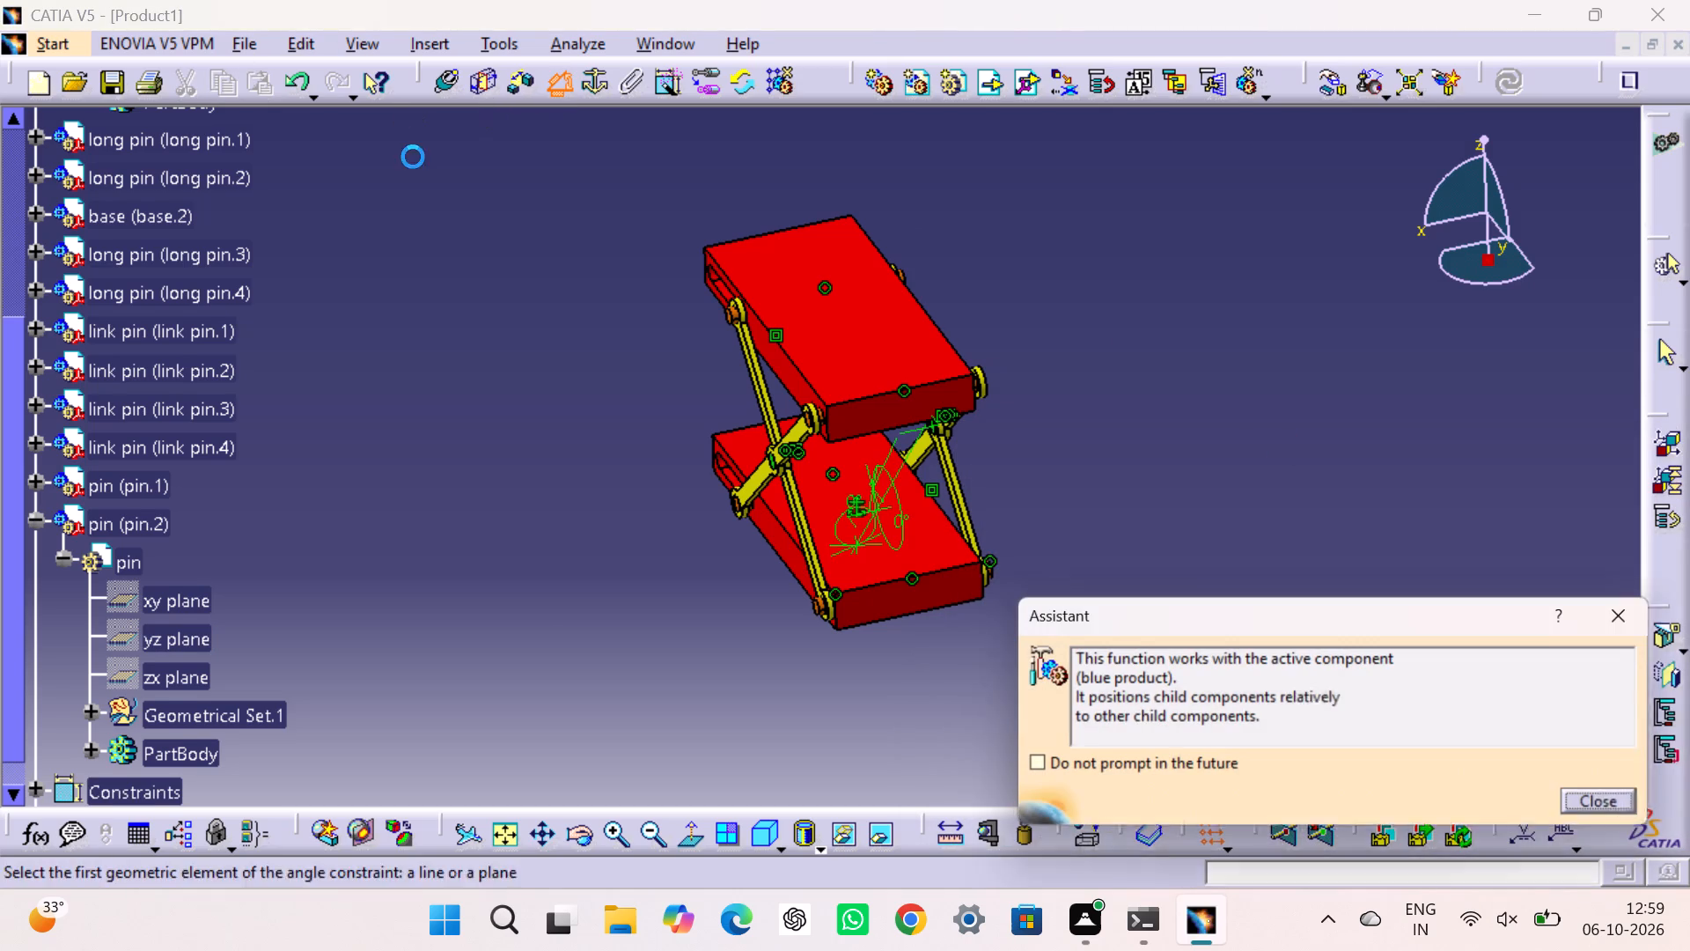
{"action": "scroll", "coordinate": [410, 167], "scroll_direction": "up", "scroll_amount": 4}
{"action": "left_click", "coordinate": [204, 301]}
{"action": "scroll", "coordinate": [215, 301], "scroll_direction": "down", "scroll_amount": 7}
{"action": "left_click", "coordinate": [151, 473]}
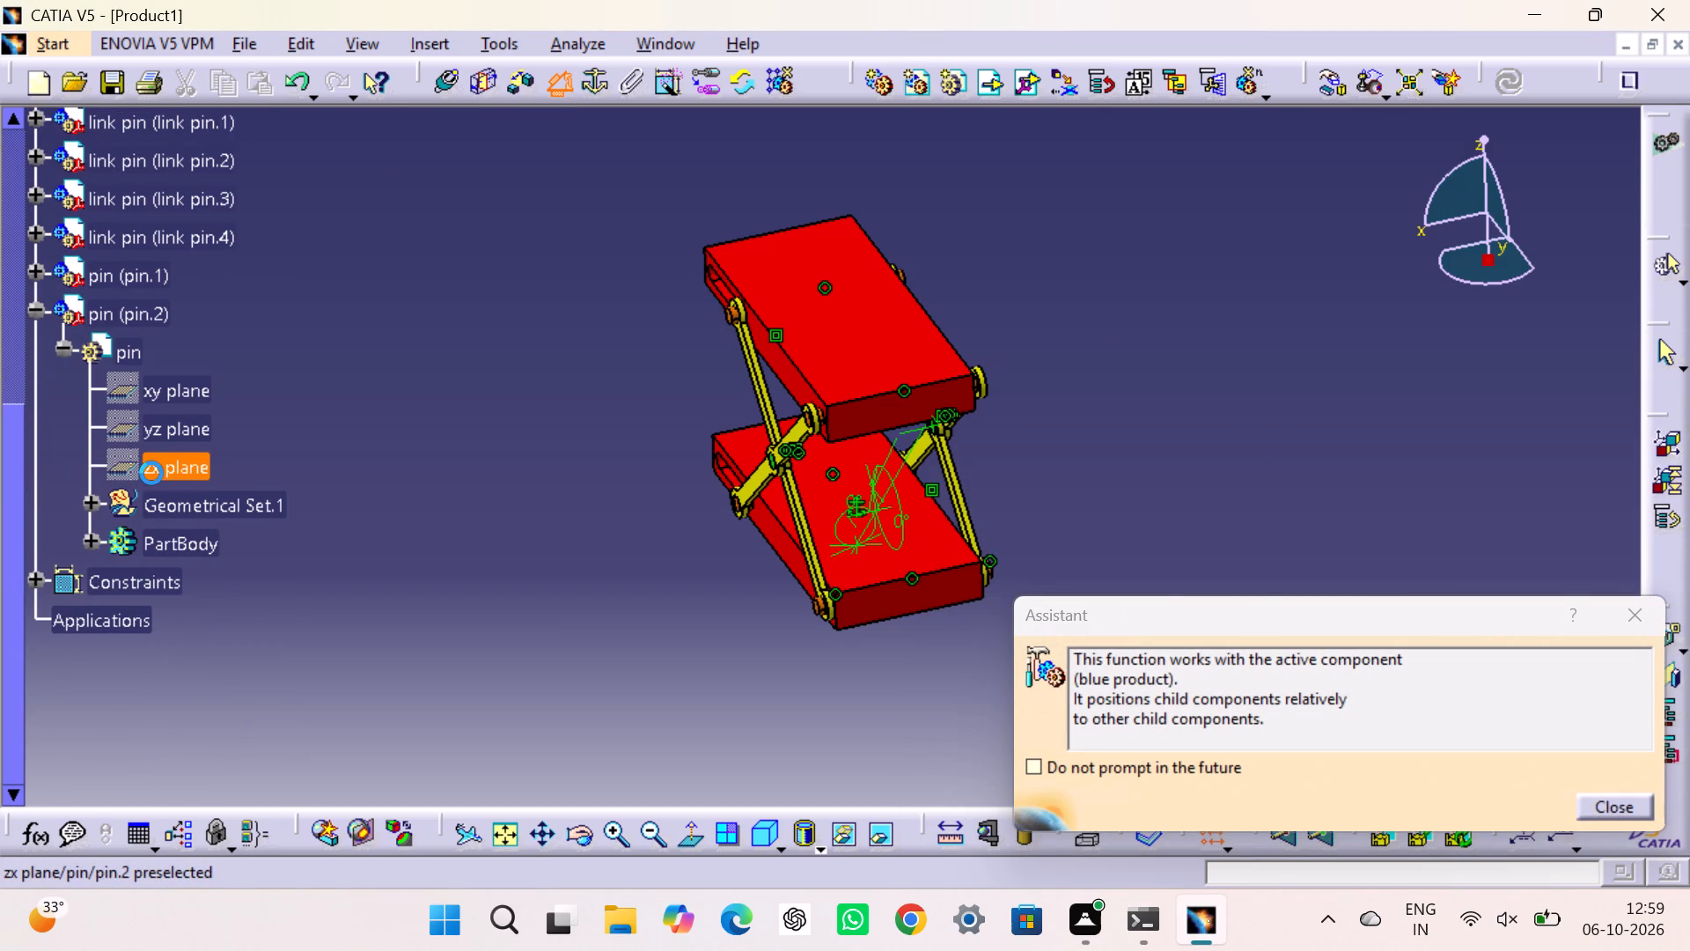
{"action": "left_click", "coordinate": [1040, 498]}
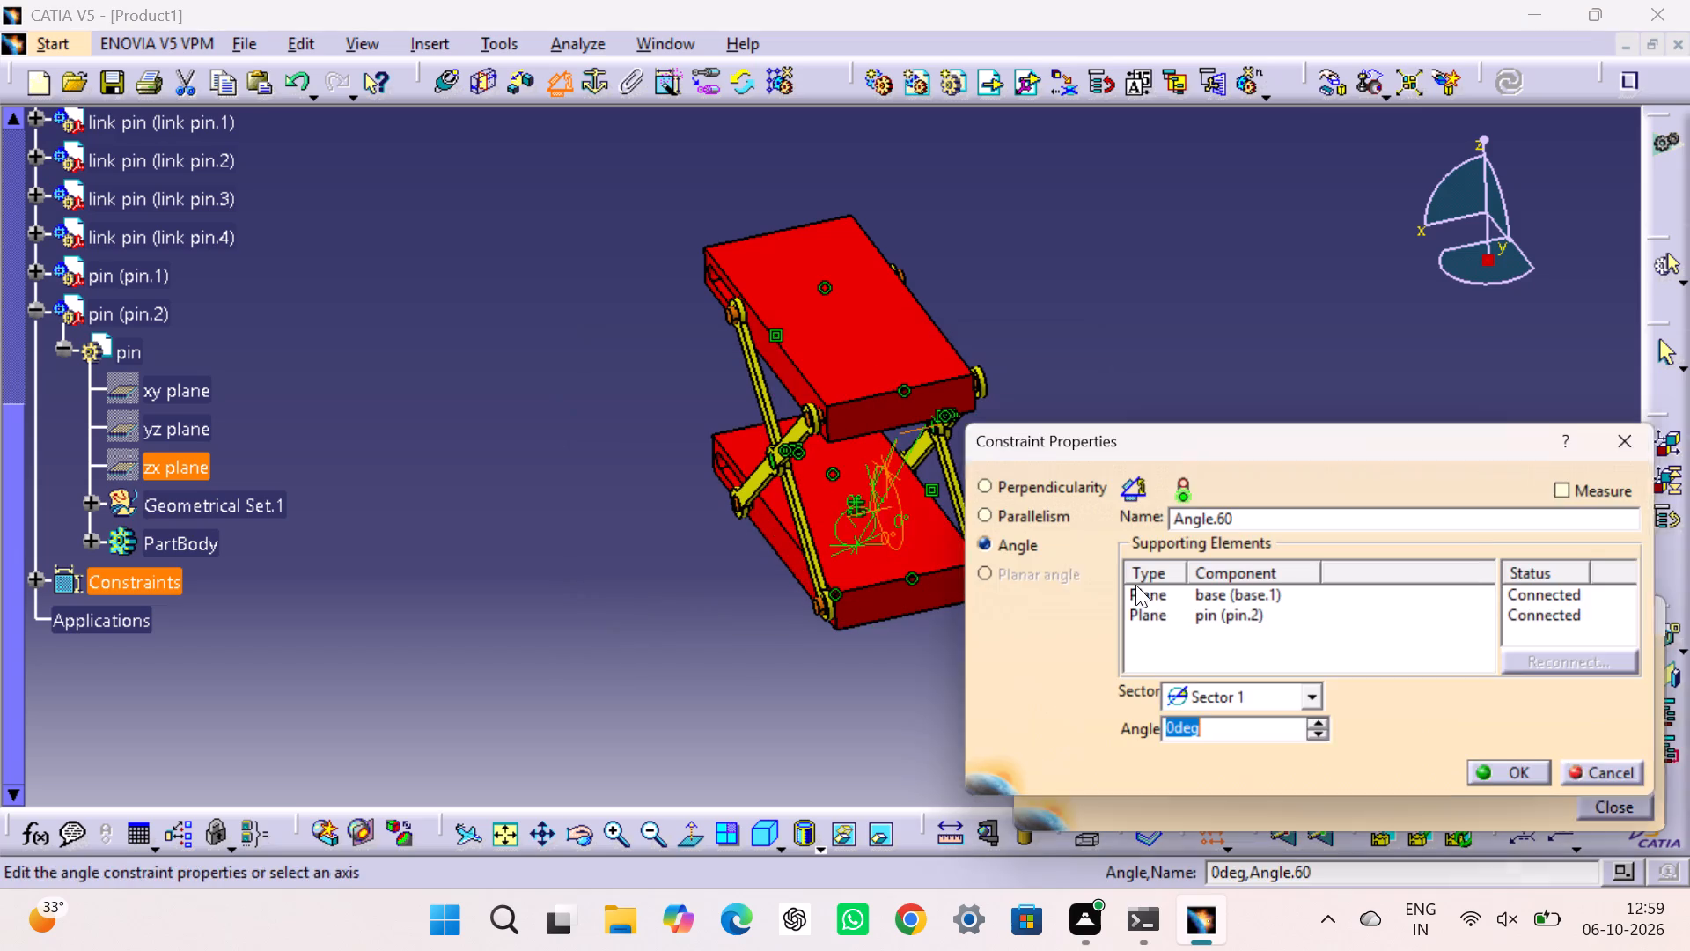
{"action": "left_click", "coordinate": [1527, 793]}
{"action": "left_click_drag", "start_coordinate": [1502, 557], "coordinate": [1484, 527]}
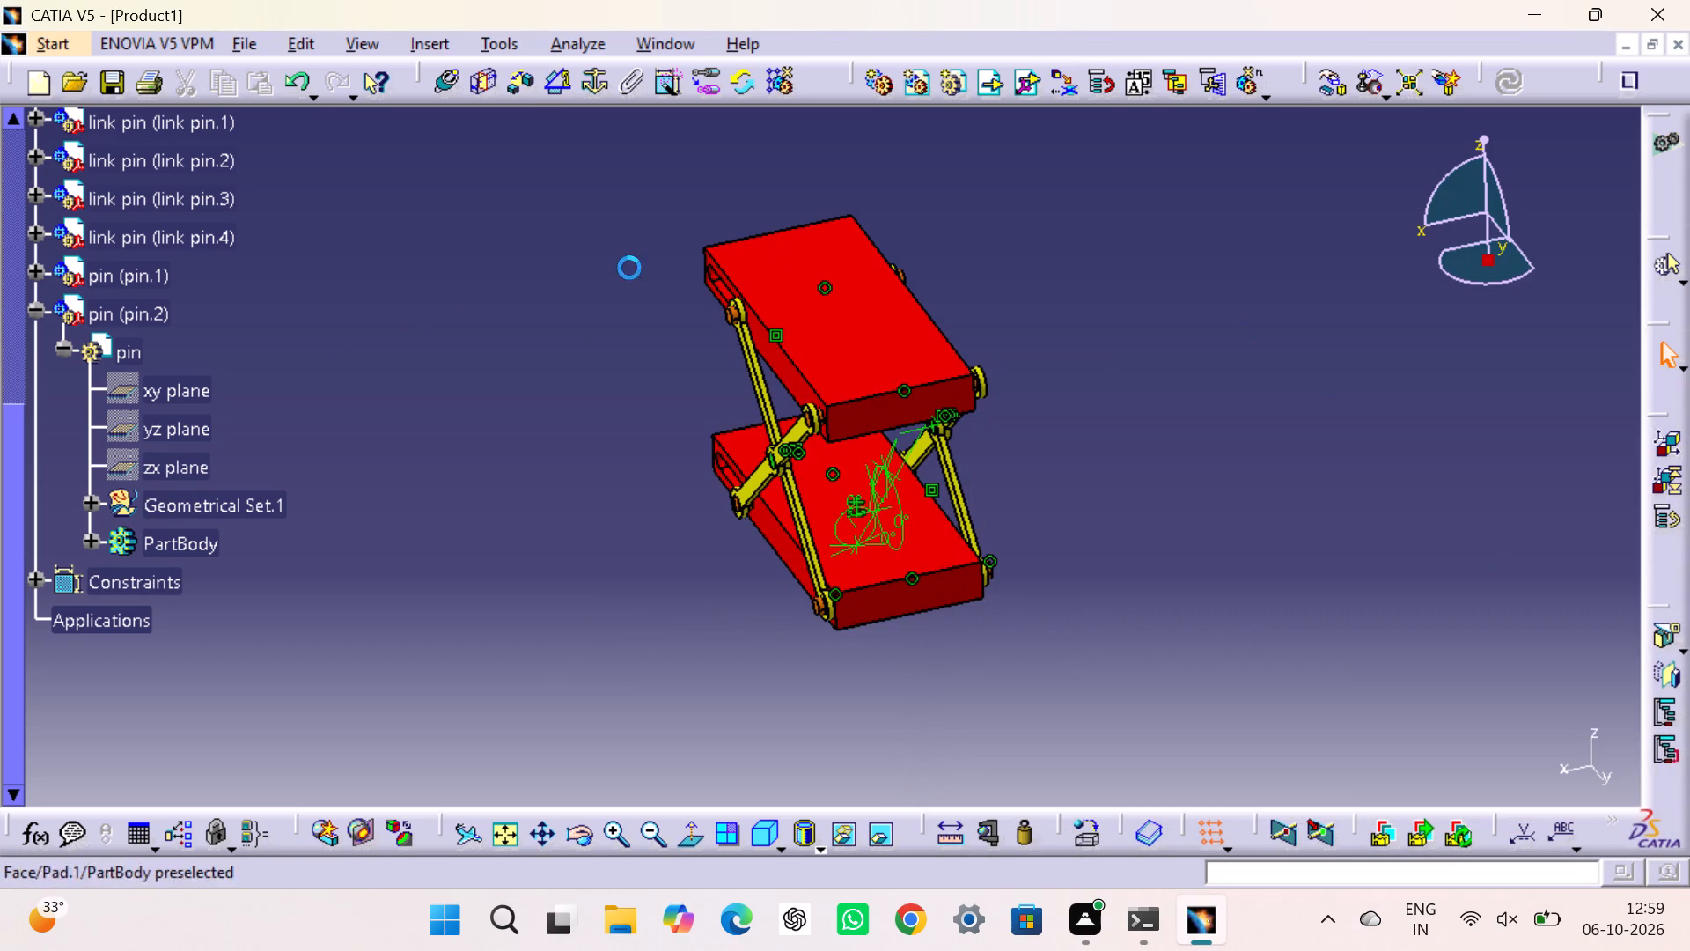
Collapse pin.2 in the tree and check its component degrees of freedom.
{"action": "left_click", "coordinate": [33, 309]}
{"action": "right_click", "coordinate": [96, 314]}
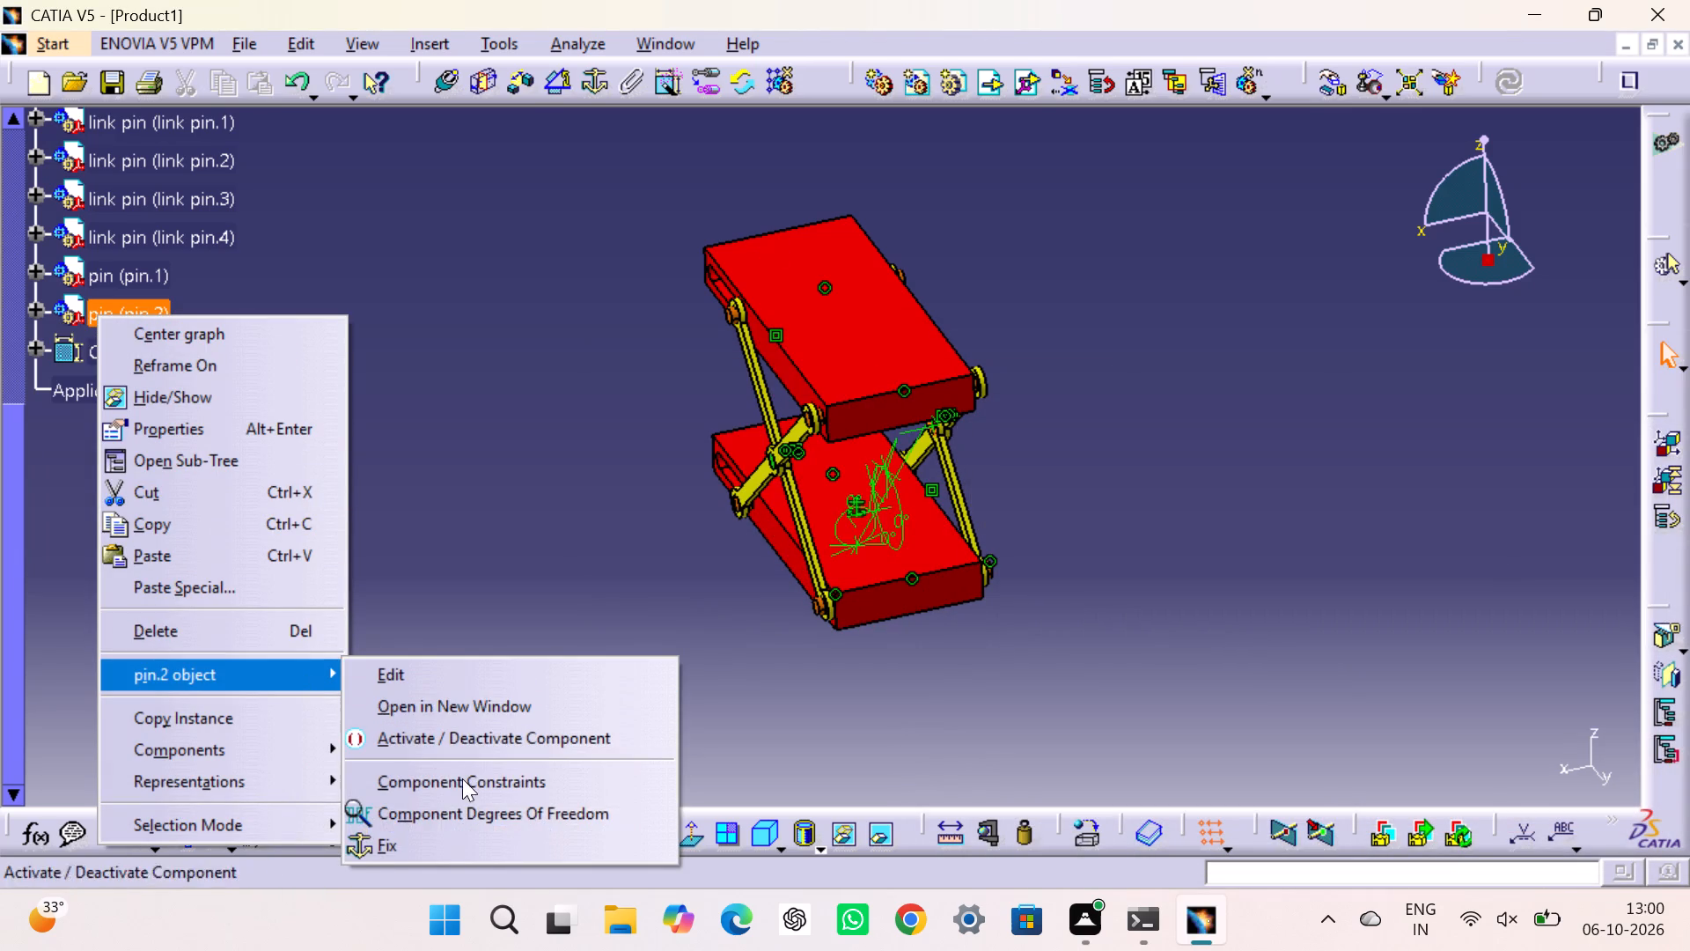
{"action": "left_click", "coordinate": [462, 806]}
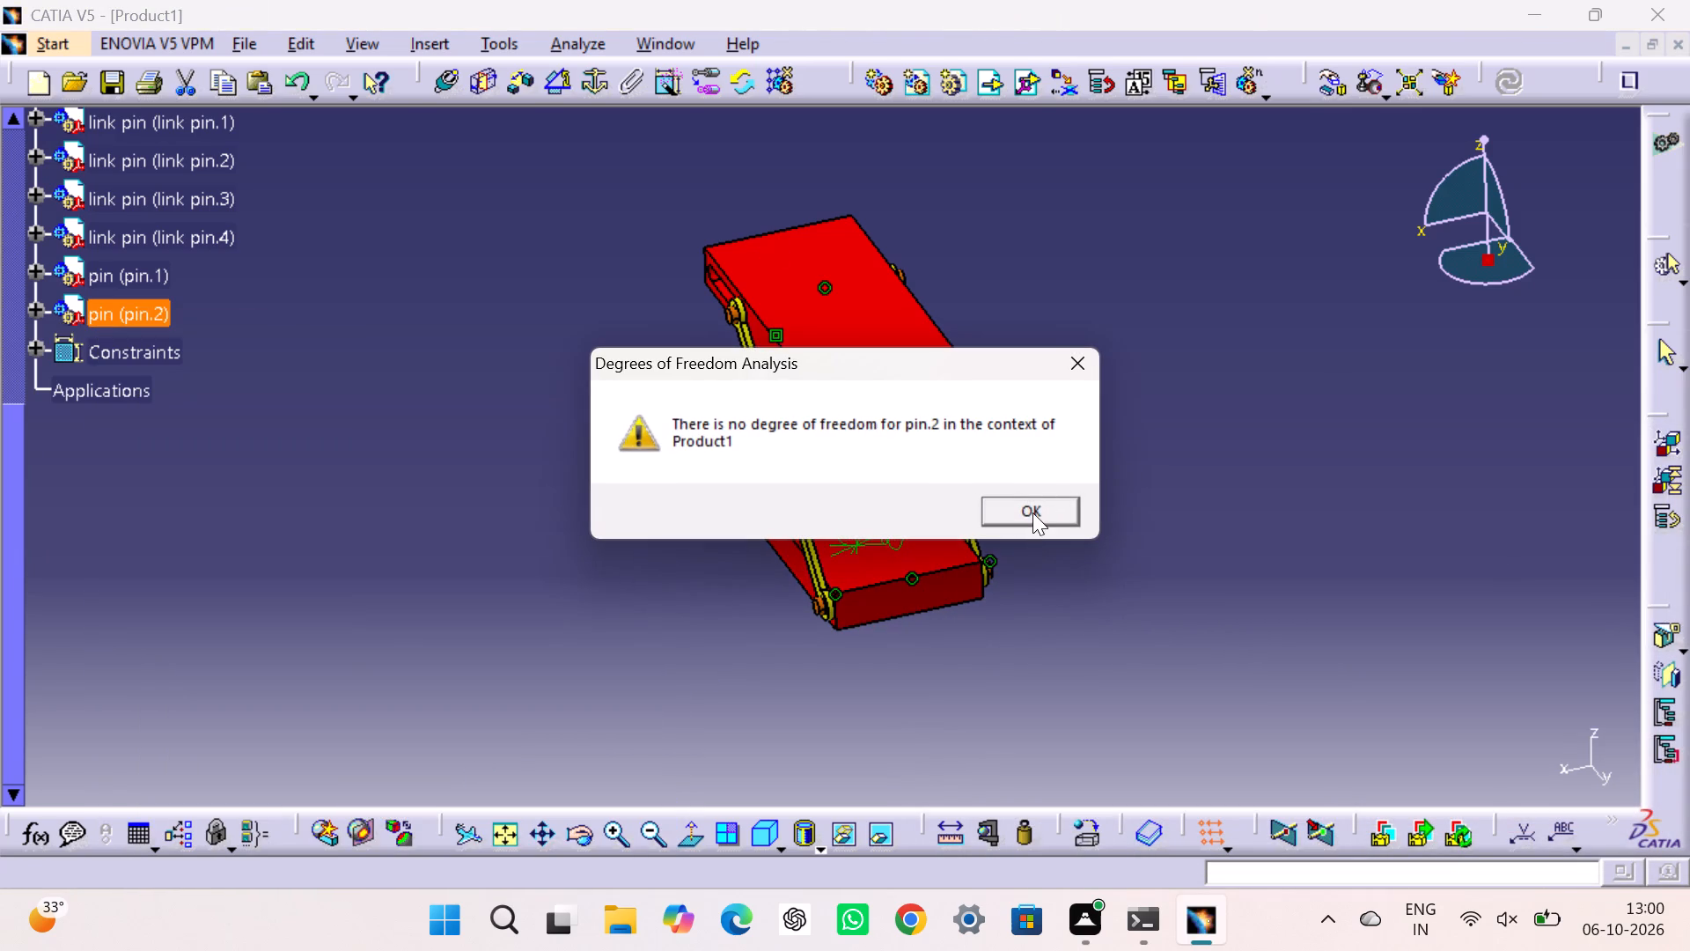
{"action": "left_click", "coordinate": [1032, 512]}
{"action": "left_click", "coordinate": [1164, 473]}
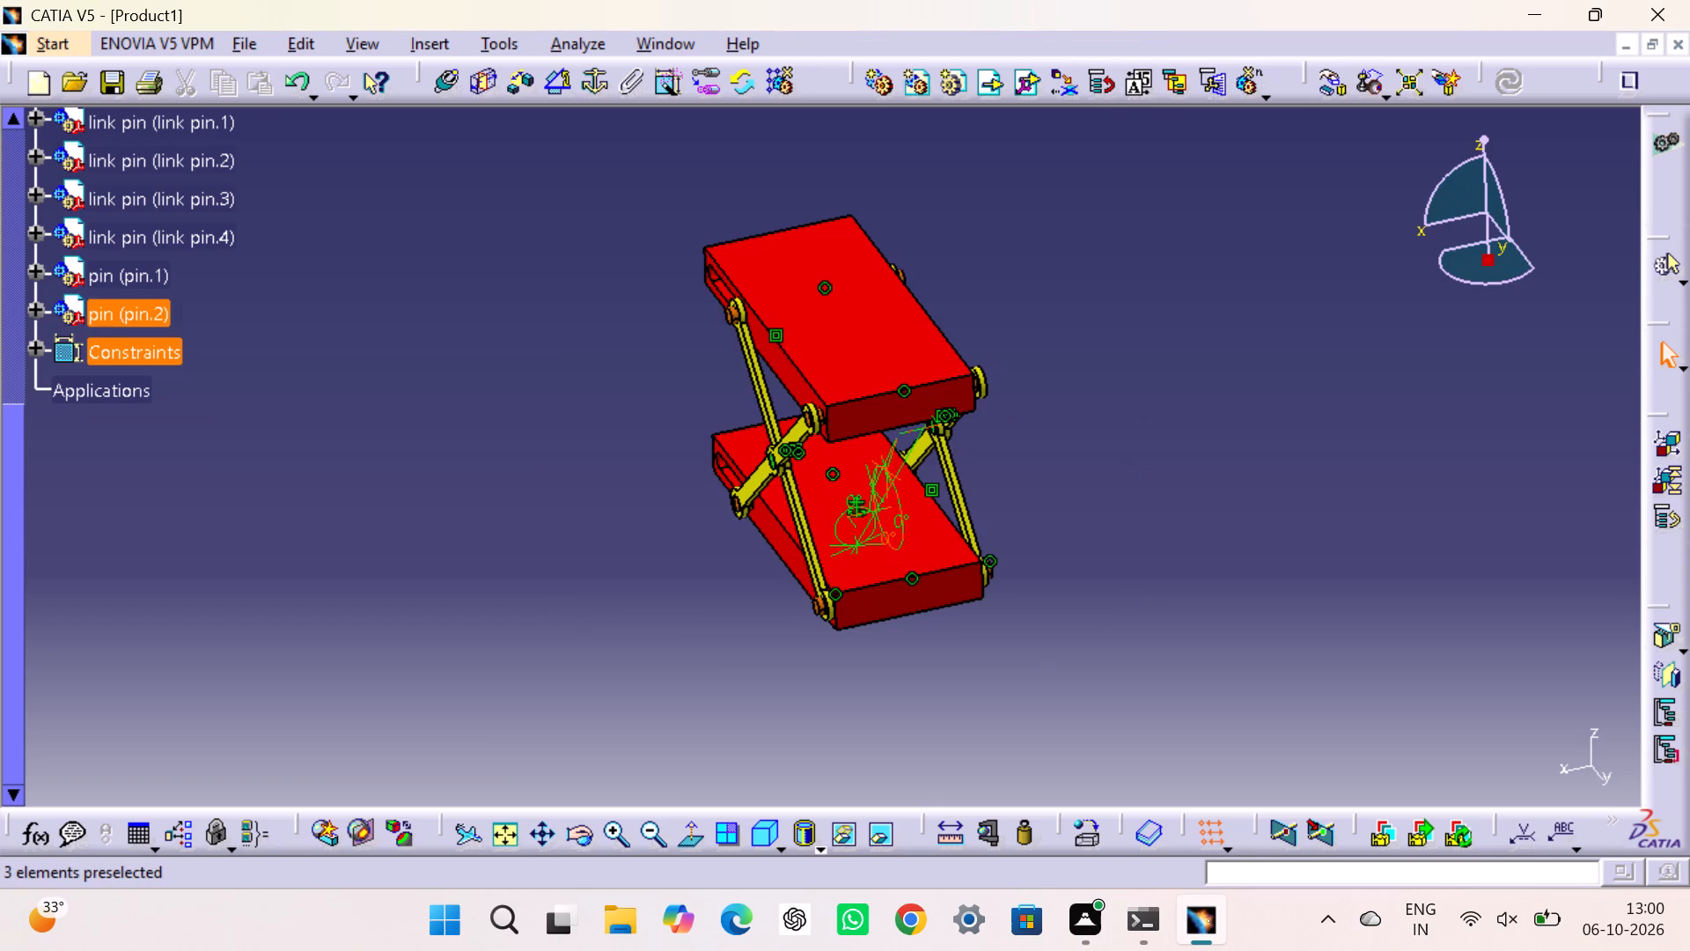
Hide the three angle constraints between base.1 and pin.2 in the model view.
{"action": "right_click", "coordinate": [895, 472]}
{"action": "left_click", "coordinate": [942, 552]}
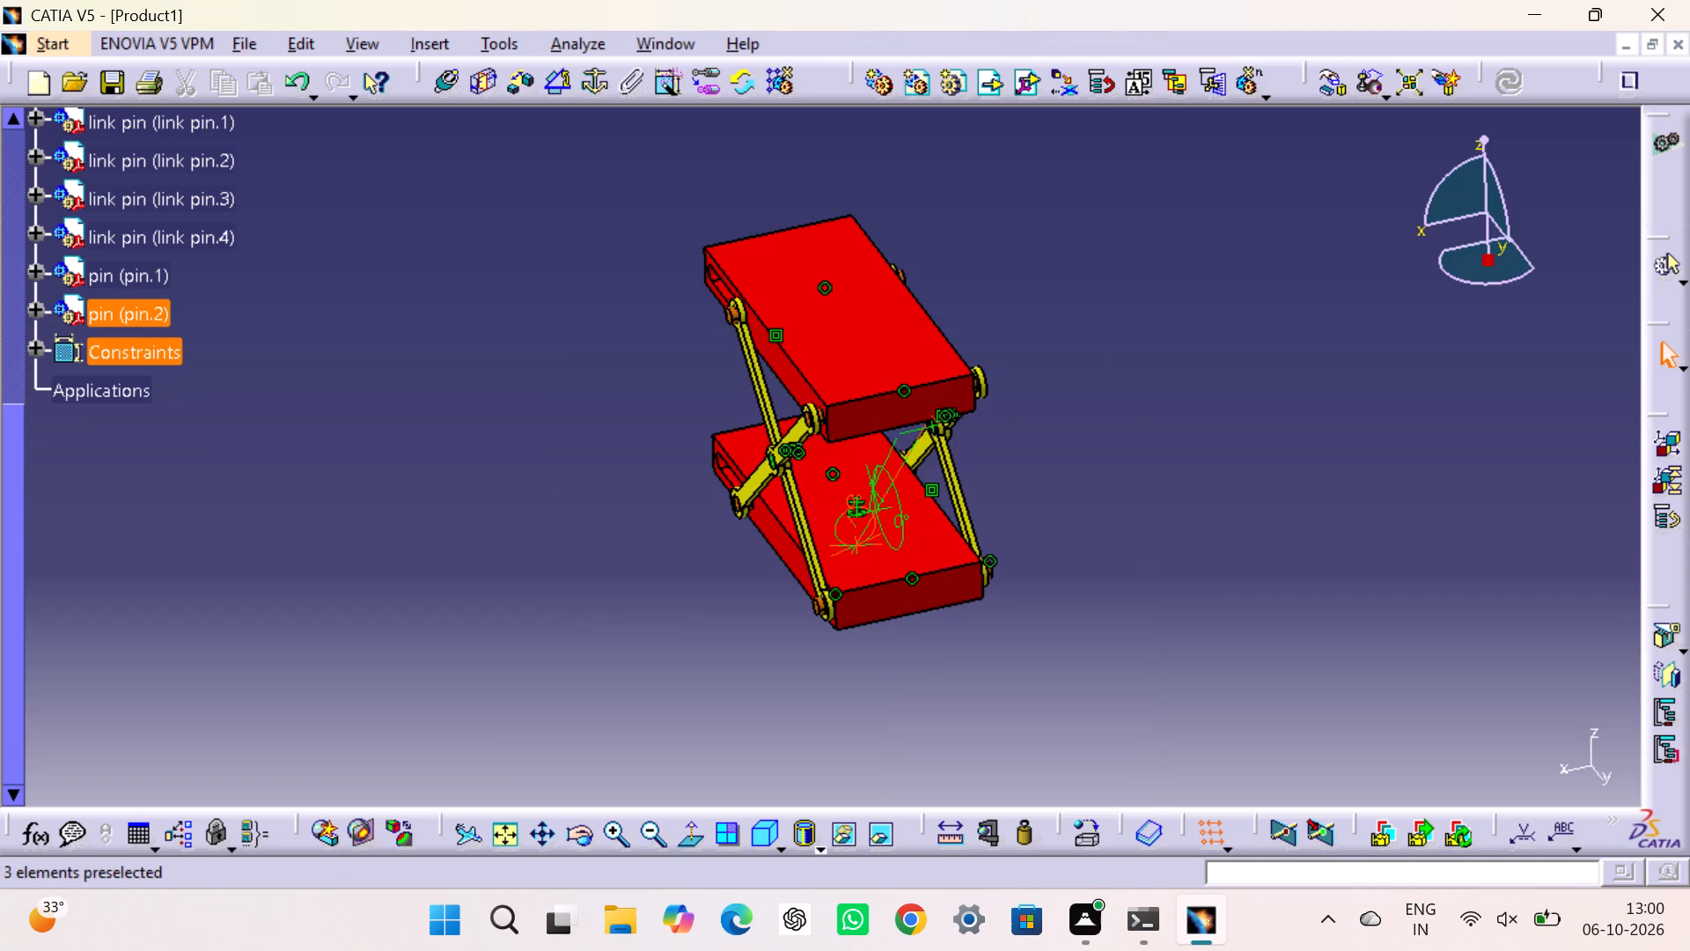
{"action": "right_click", "coordinate": [885, 484]}
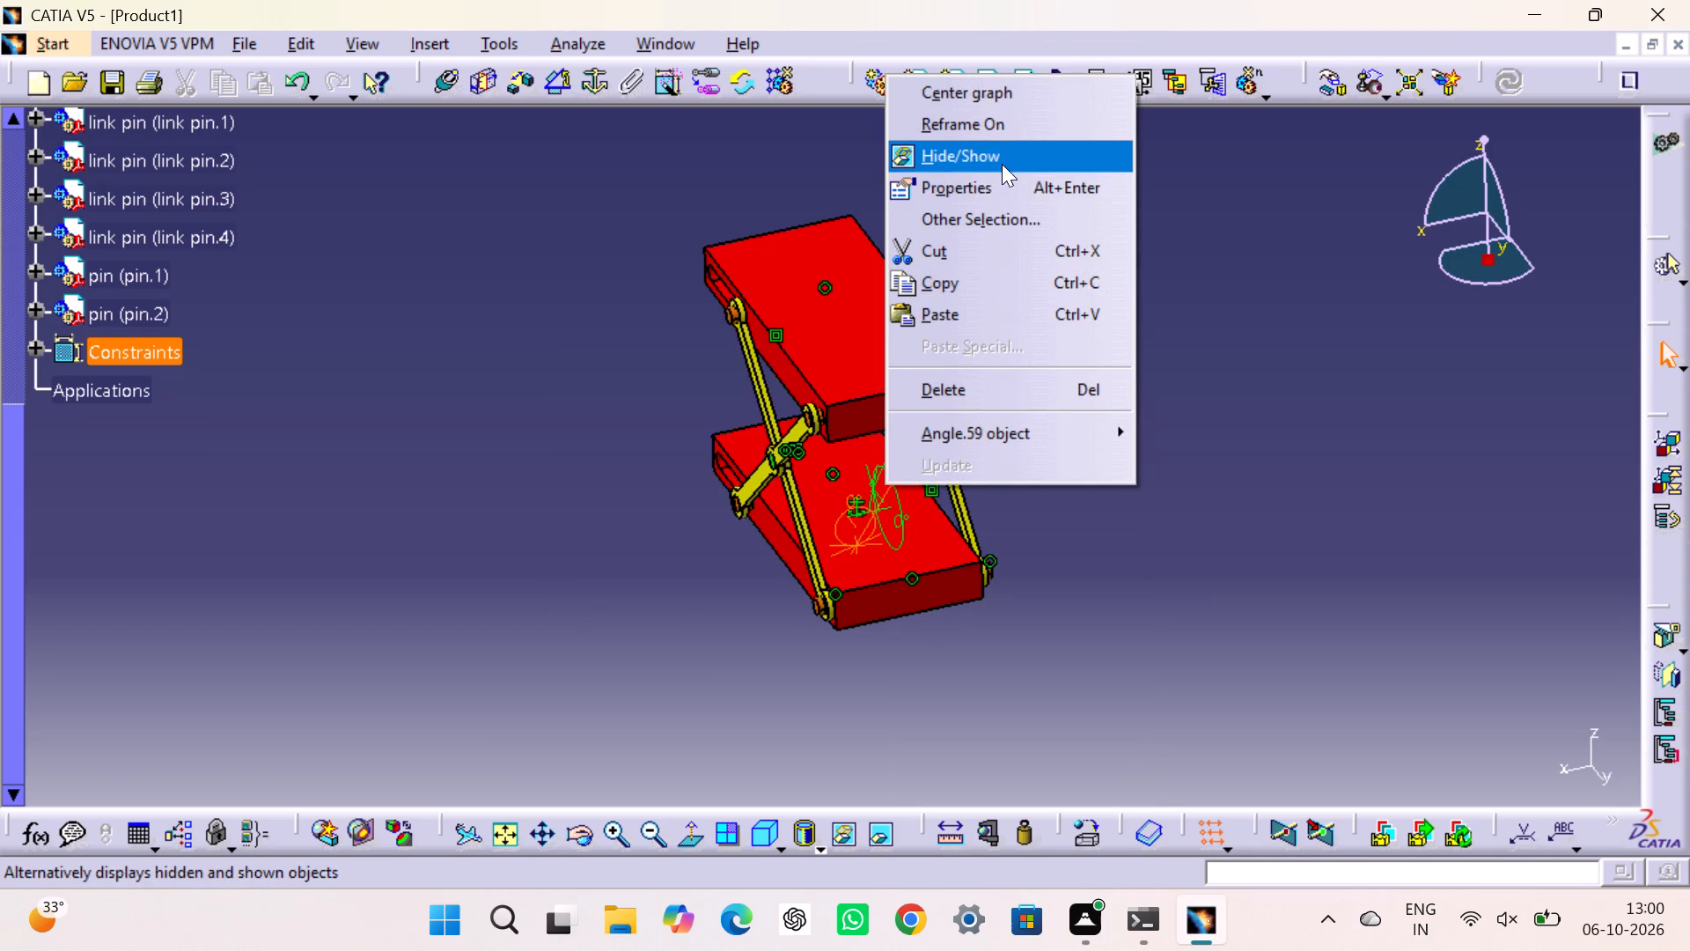
{"action": "left_click", "coordinate": [1002, 162]}
{"action": "right_click", "coordinate": [883, 471]}
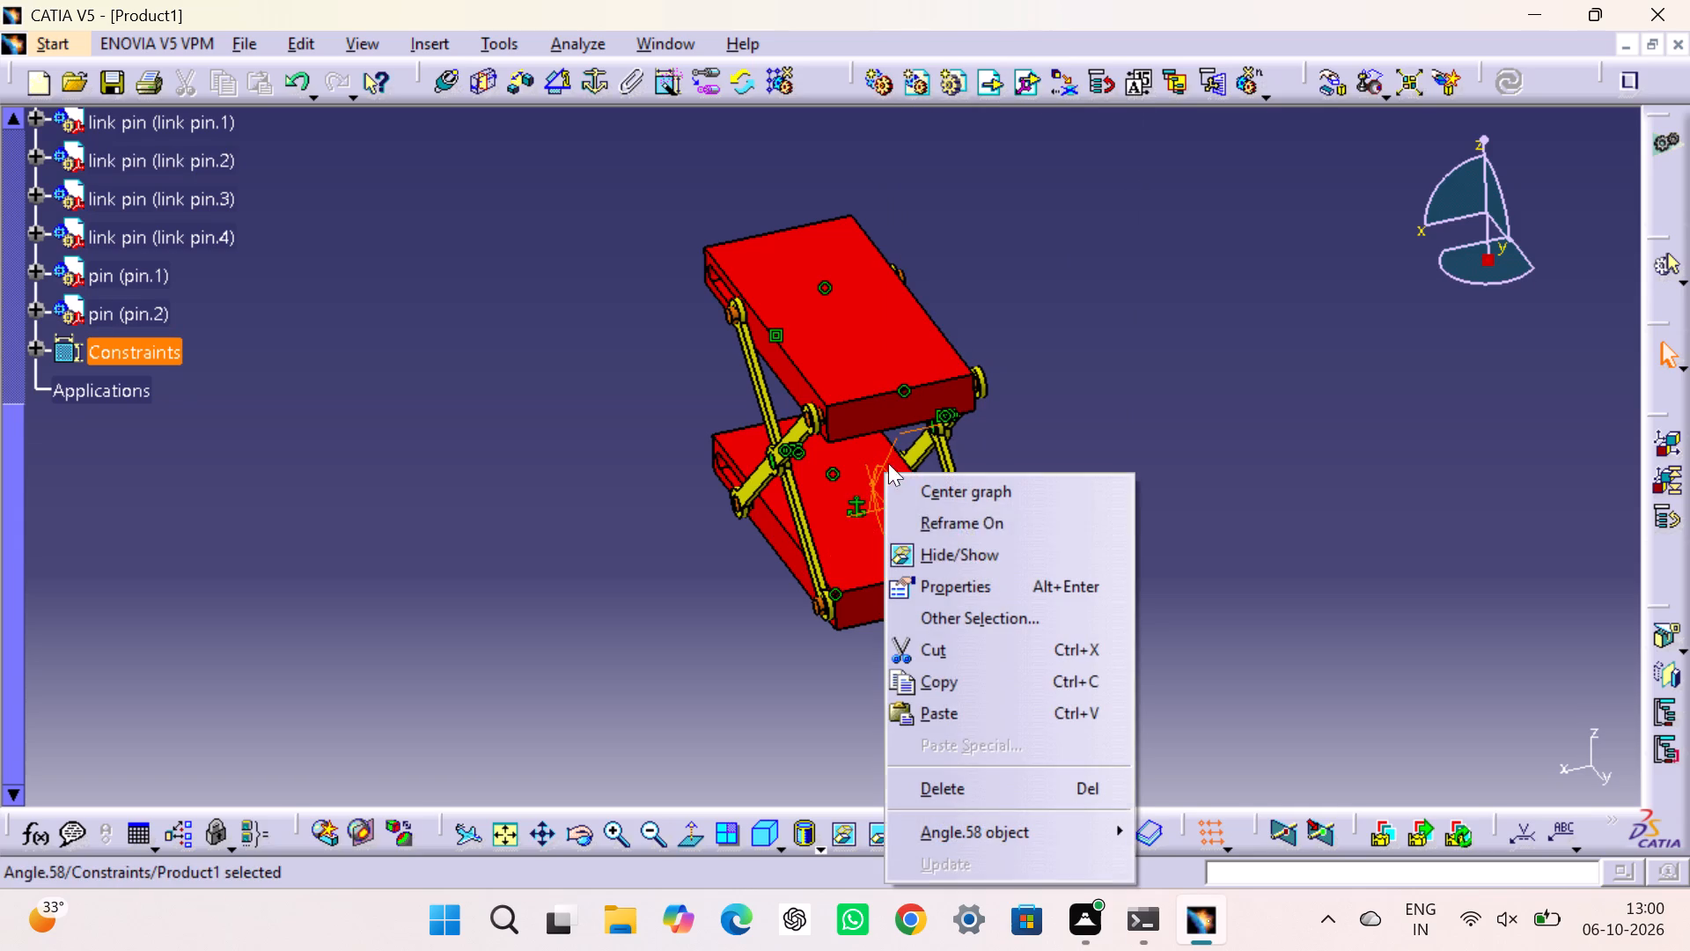
{"action": "left_click", "coordinate": [960, 553]}
{"action": "left_click", "coordinate": [1204, 487]}
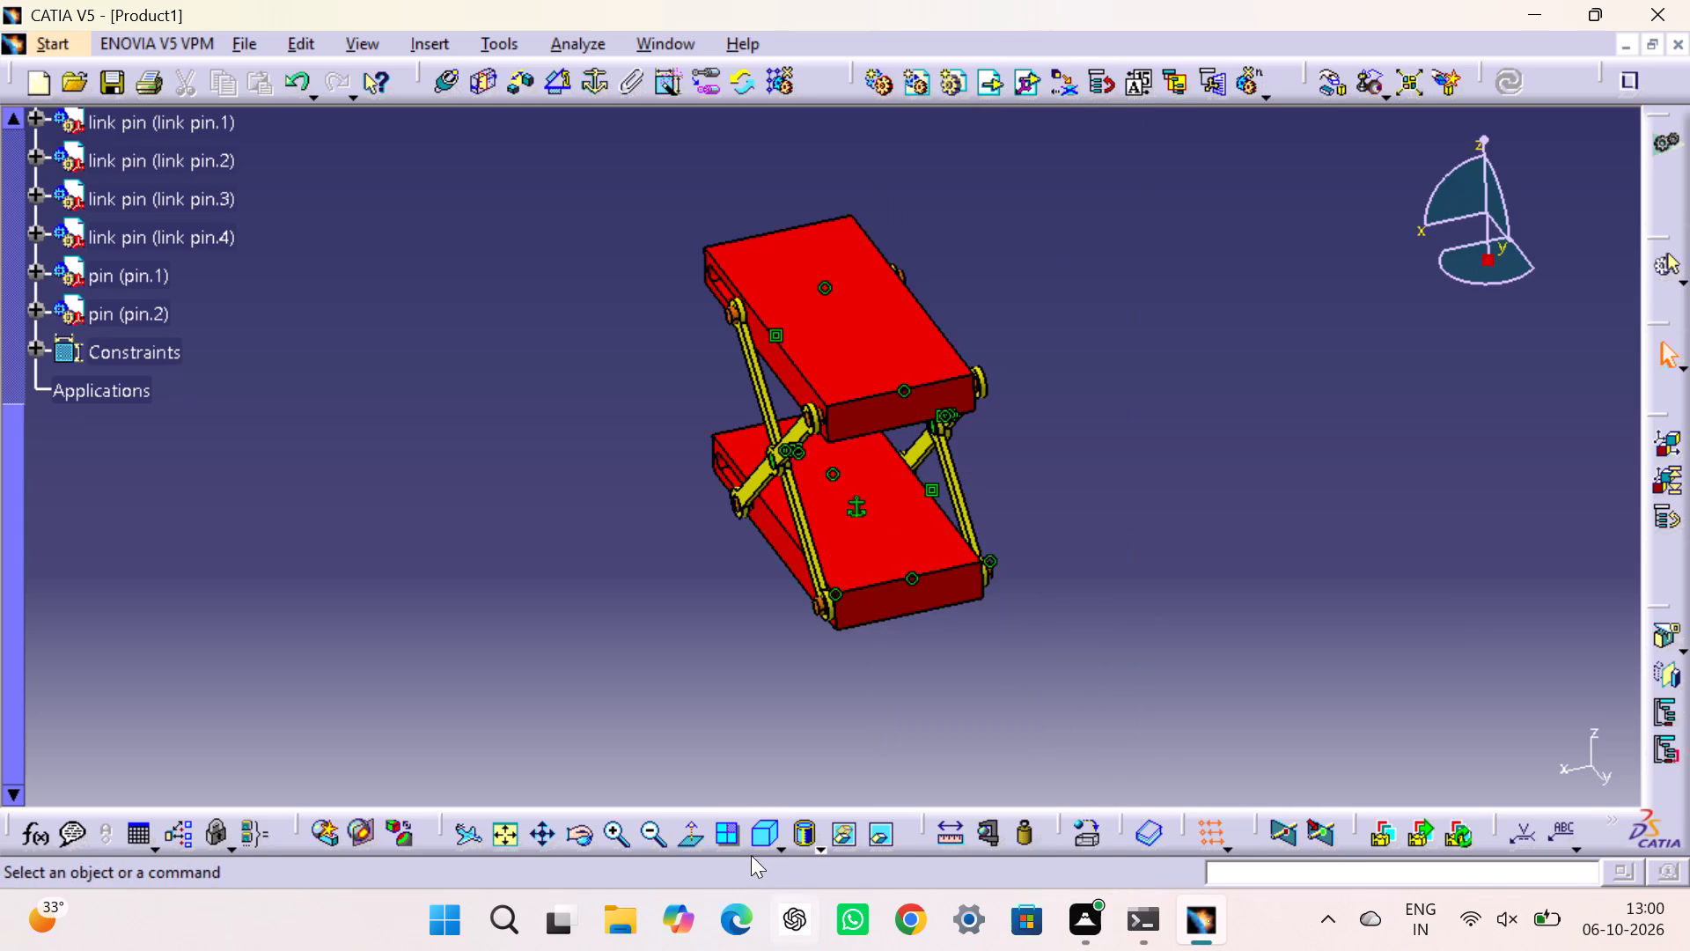
Hide the entire Constraints group of the assembly.
{"action": "left_click", "coordinate": [756, 831]}
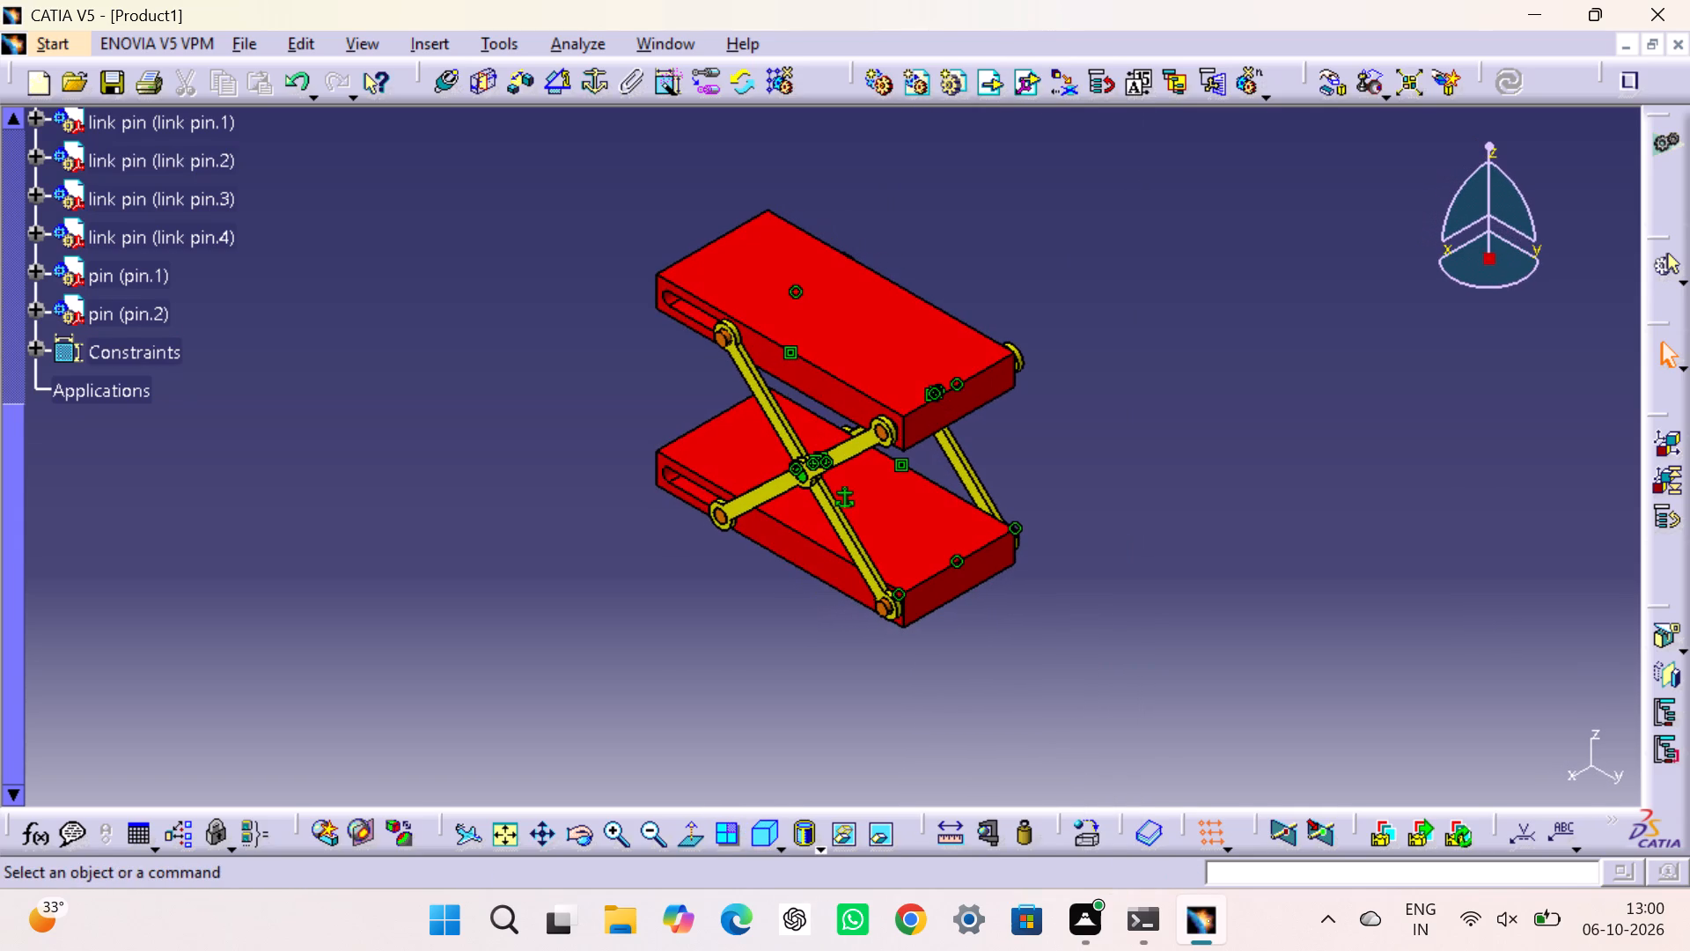
{"action": "left_click", "coordinate": [625, 604]}
{"action": "right_click", "coordinate": [94, 346]}
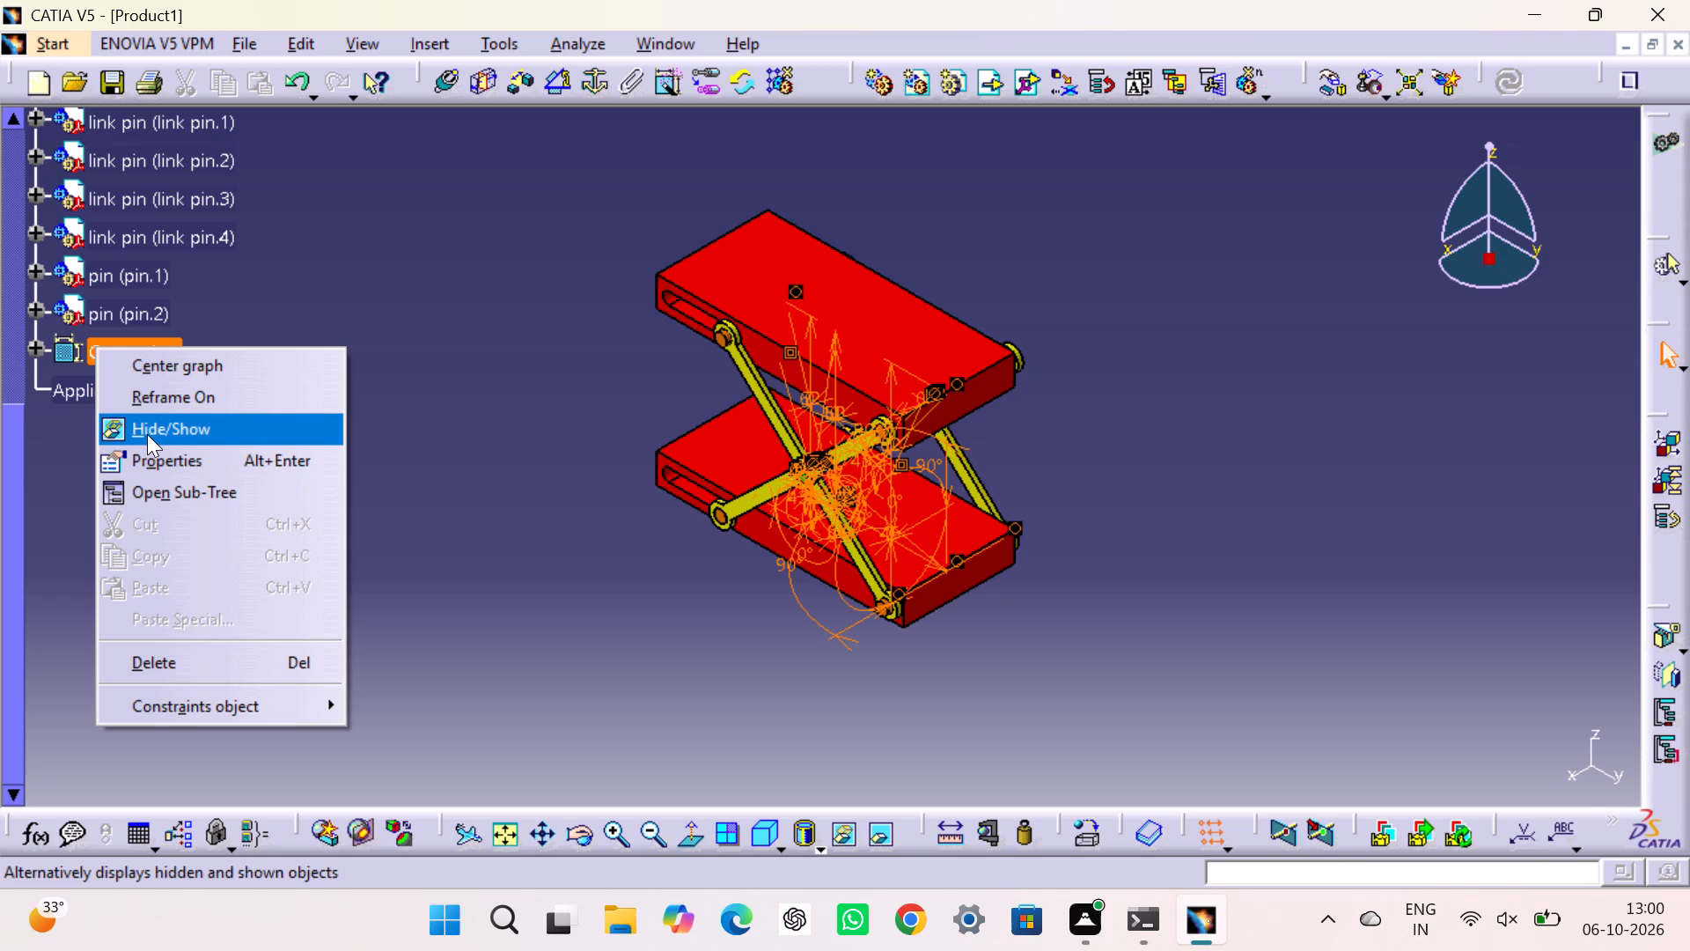
{"action": "left_click", "coordinate": [147, 434]}
{"action": "left_click", "coordinate": [628, 470]}
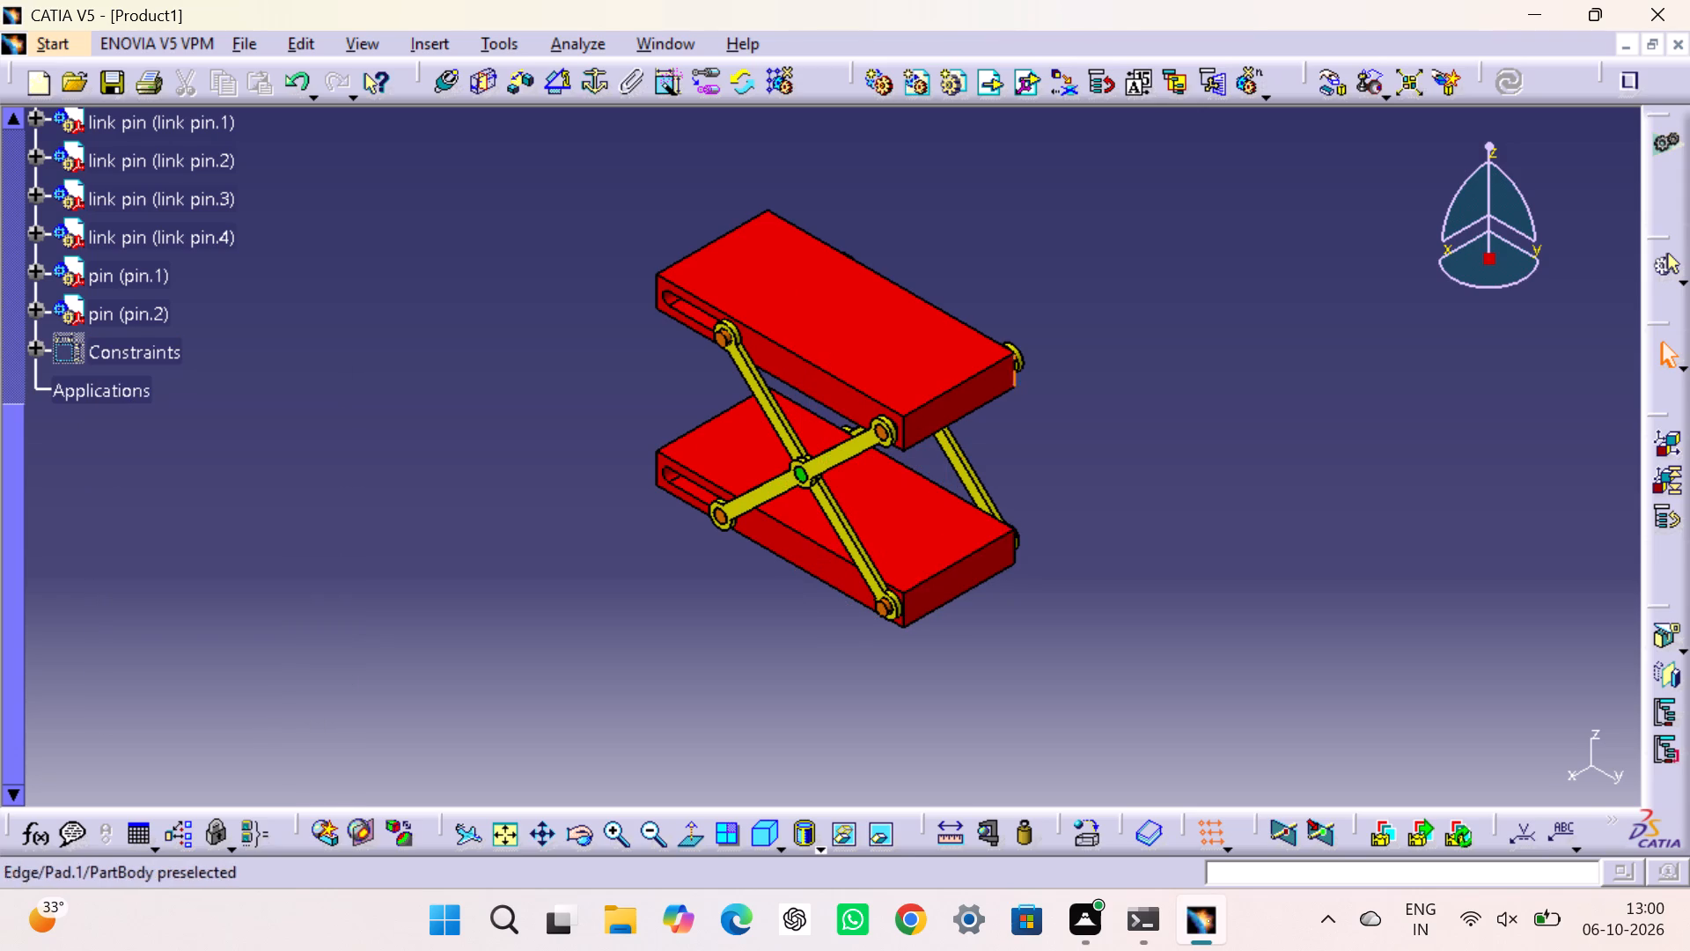
Examine the assembly in the multi-view layout, then return to a single isometric view.
{"action": "left_click", "coordinate": [746, 837]}
{"action": "left_click", "coordinate": [761, 837]}
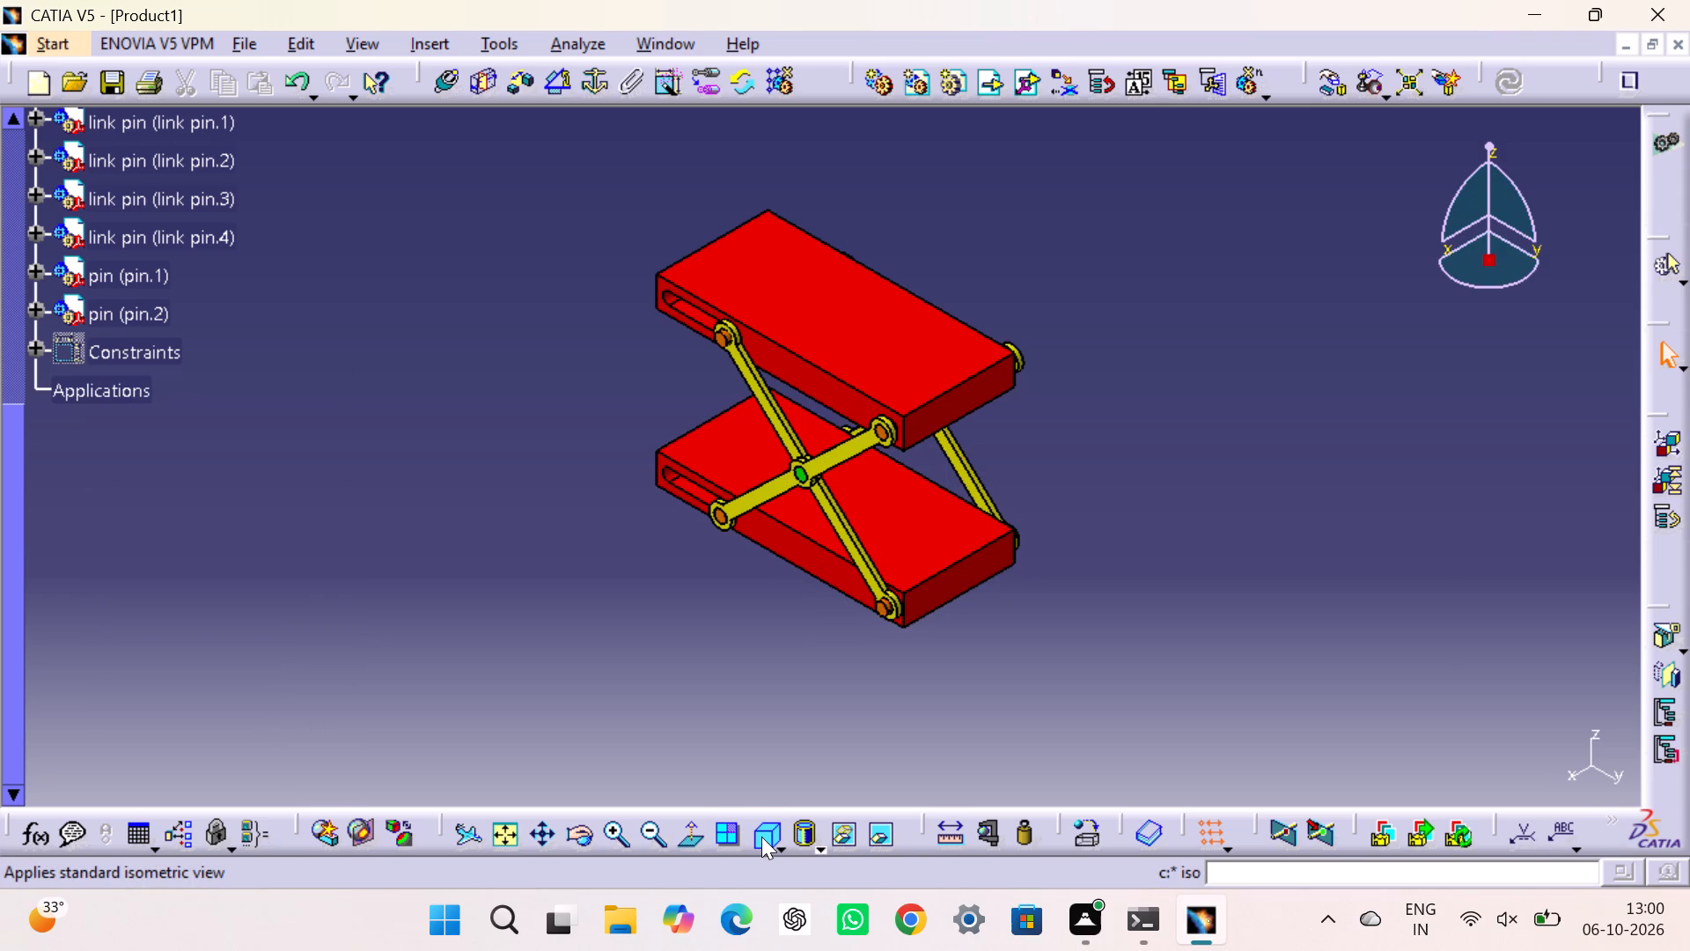
{"action": "left_click", "coordinate": [724, 830]}
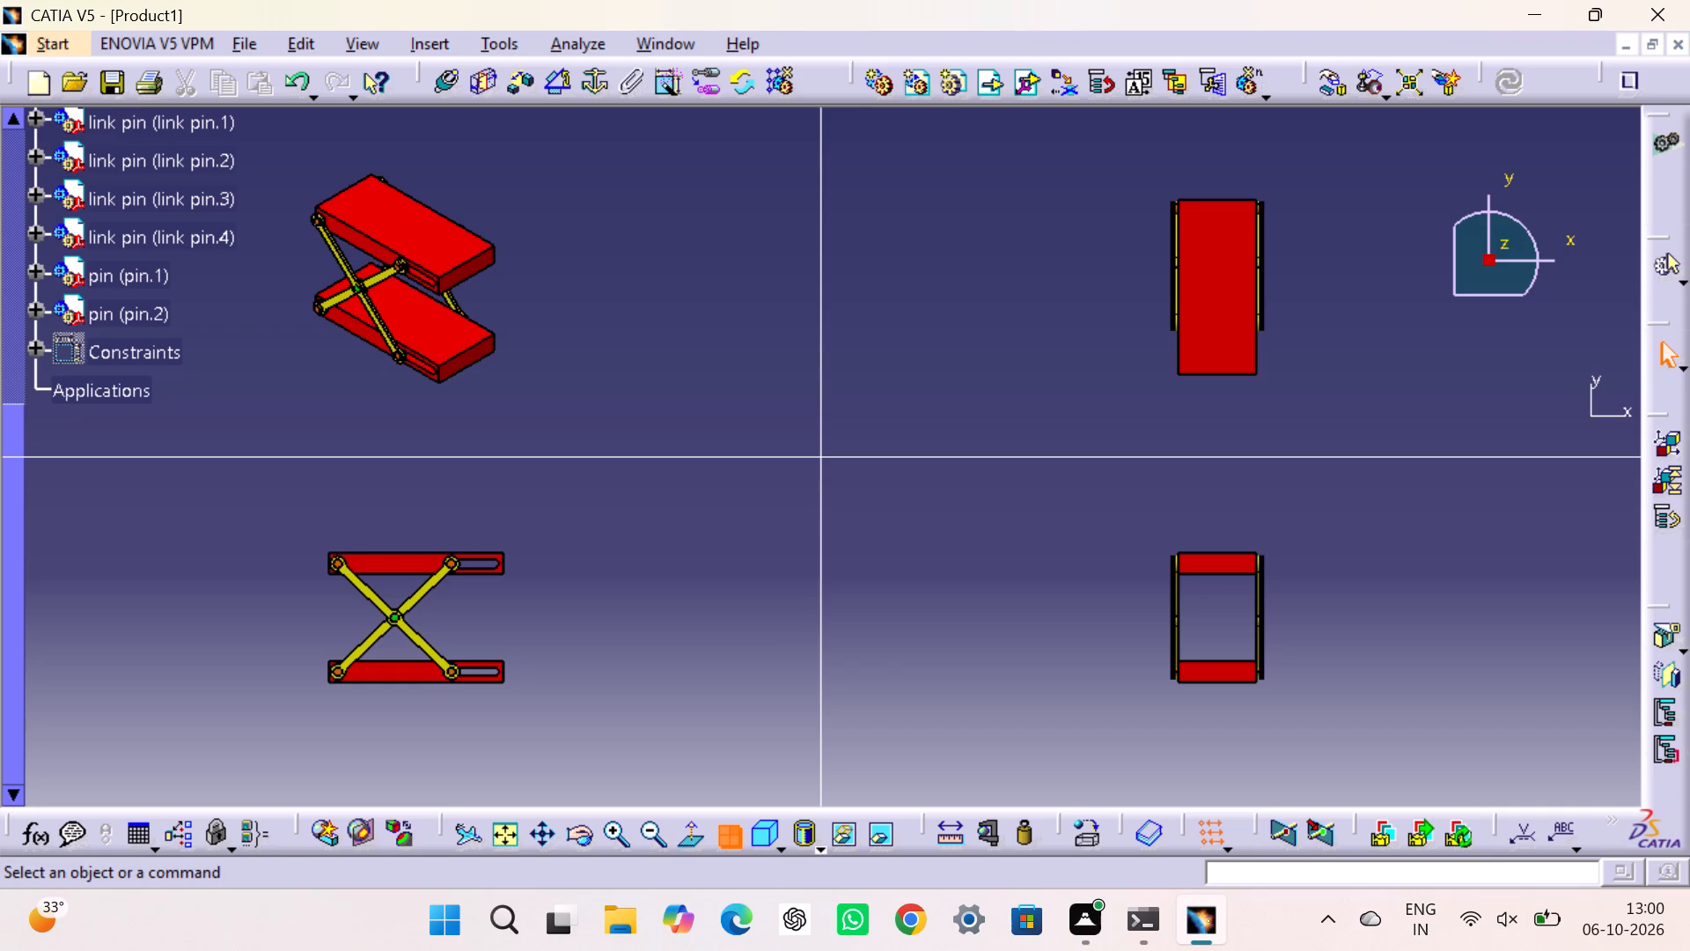
{"action": "left_click", "coordinate": [728, 836]}
{"action": "left_click", "coordinate": [754, 828]}
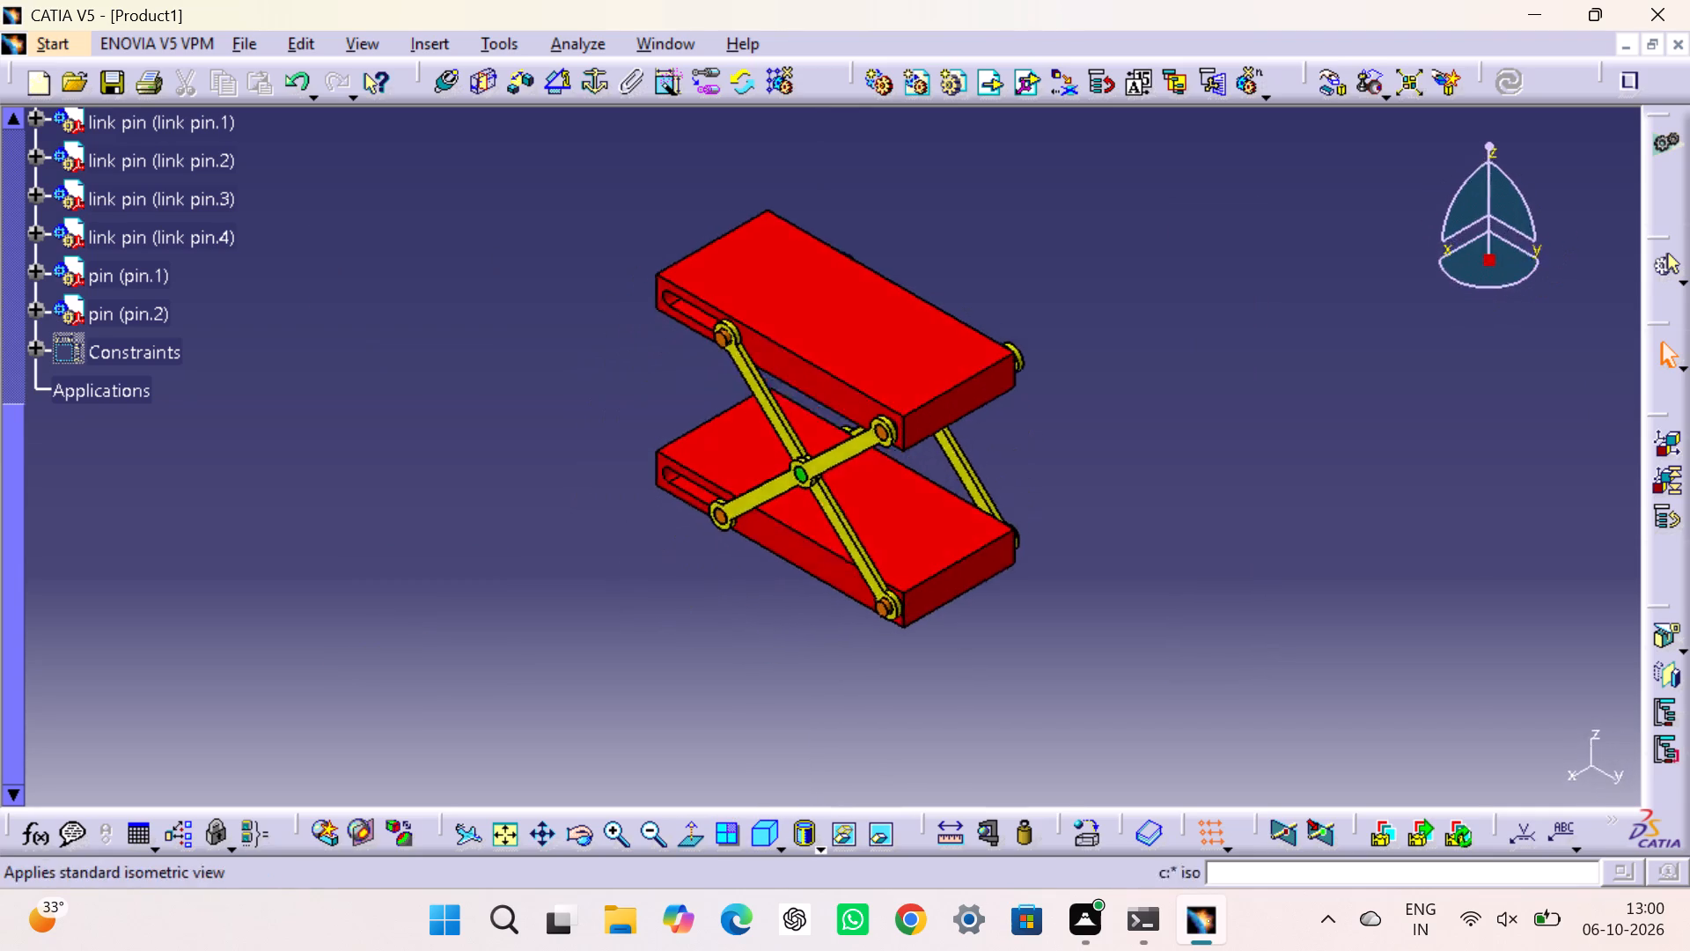
Dismiss the MyASUS Fan Profile notification.
{"action": "left_click", "coordinate": [1216, 475]}
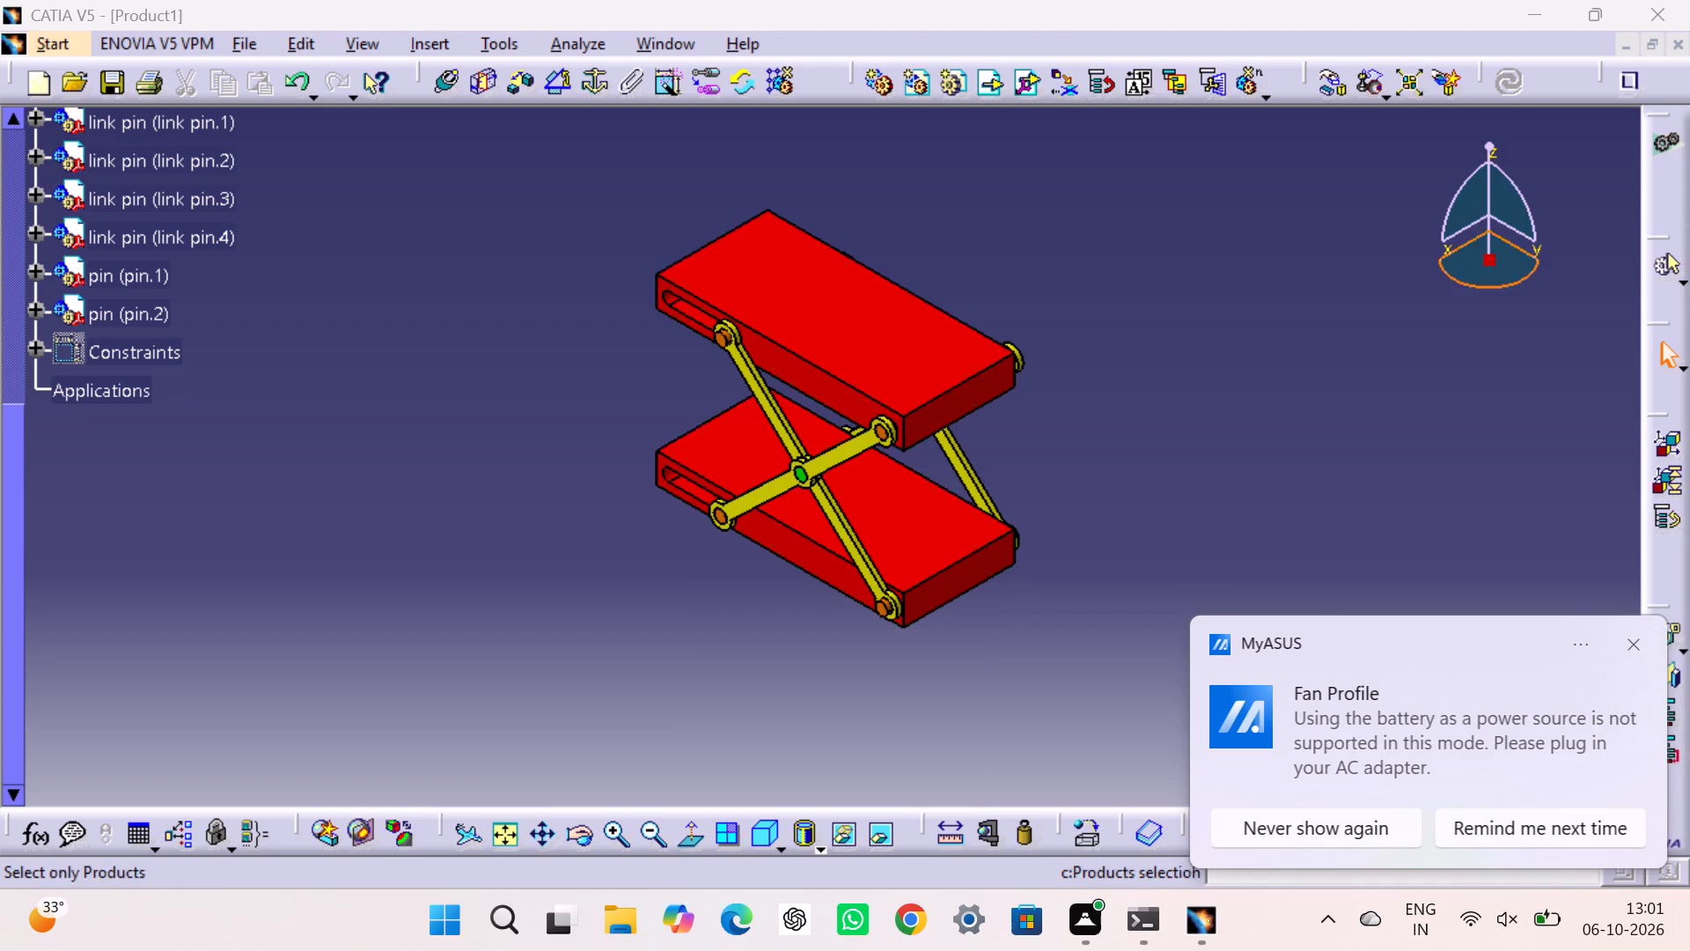
{"action": "double_click", "coordinate": [1319, 342]}
{"action": "left_click", "coordinate": [1626, 646]}
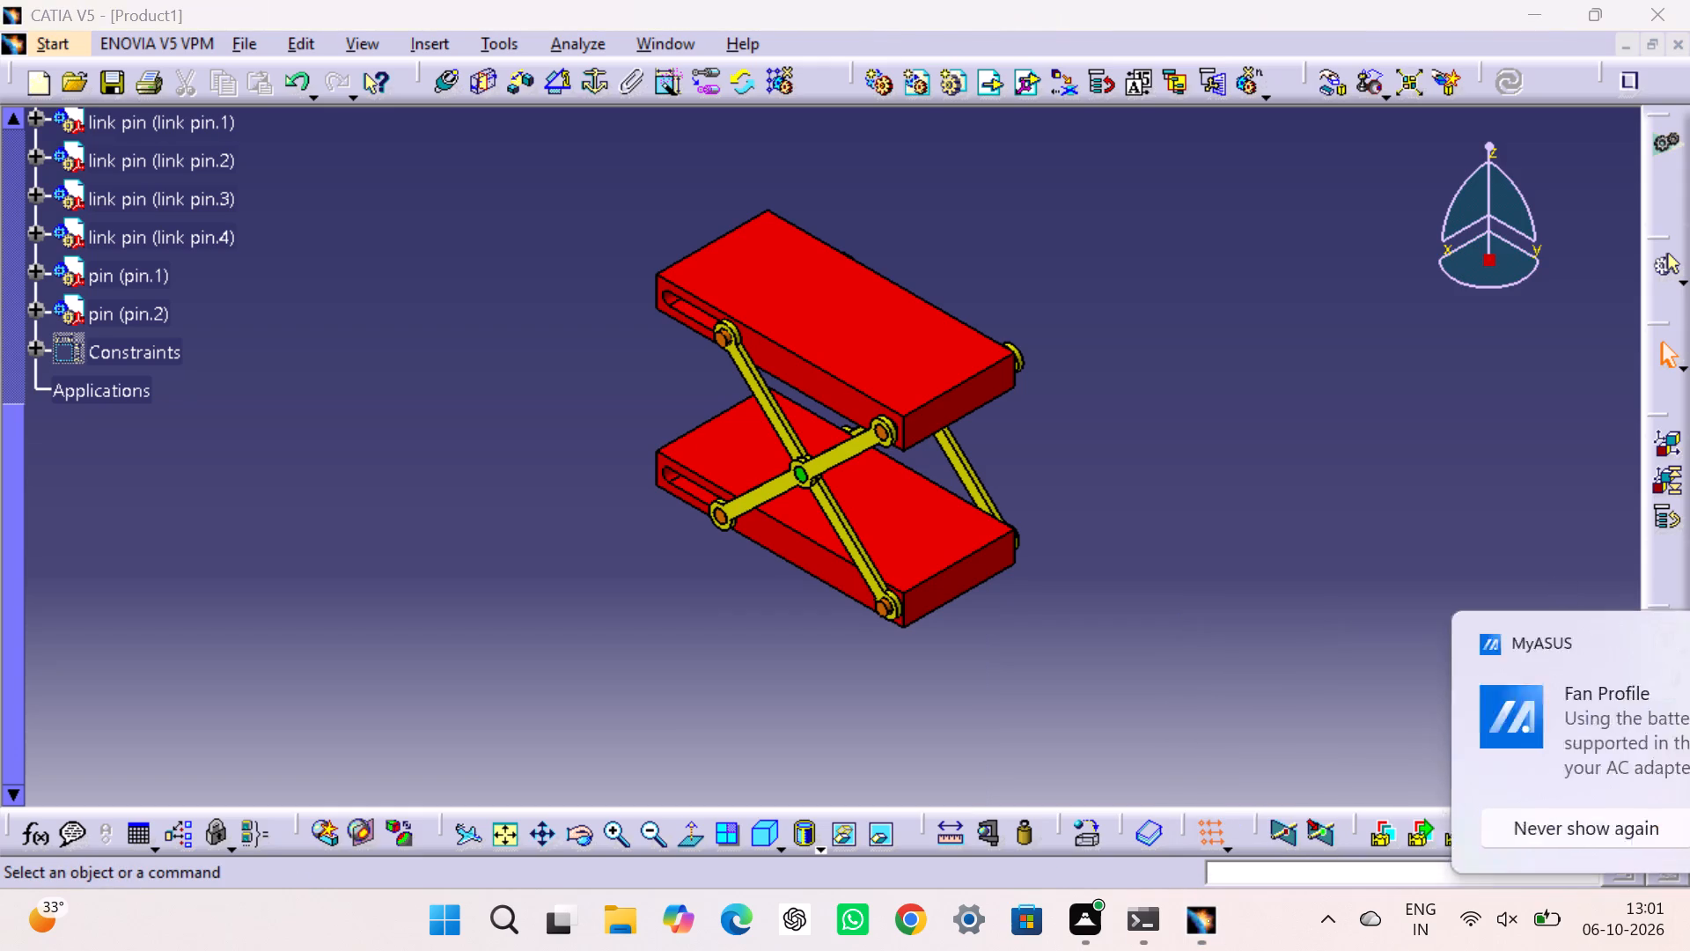
{"action": "left_click", "coordinate": [1449, 481]}
Save the assembly as a CATProduct named "scissor lift table" in the Catia projects folder.
{"action": "key", "text": "ctrl+s"}
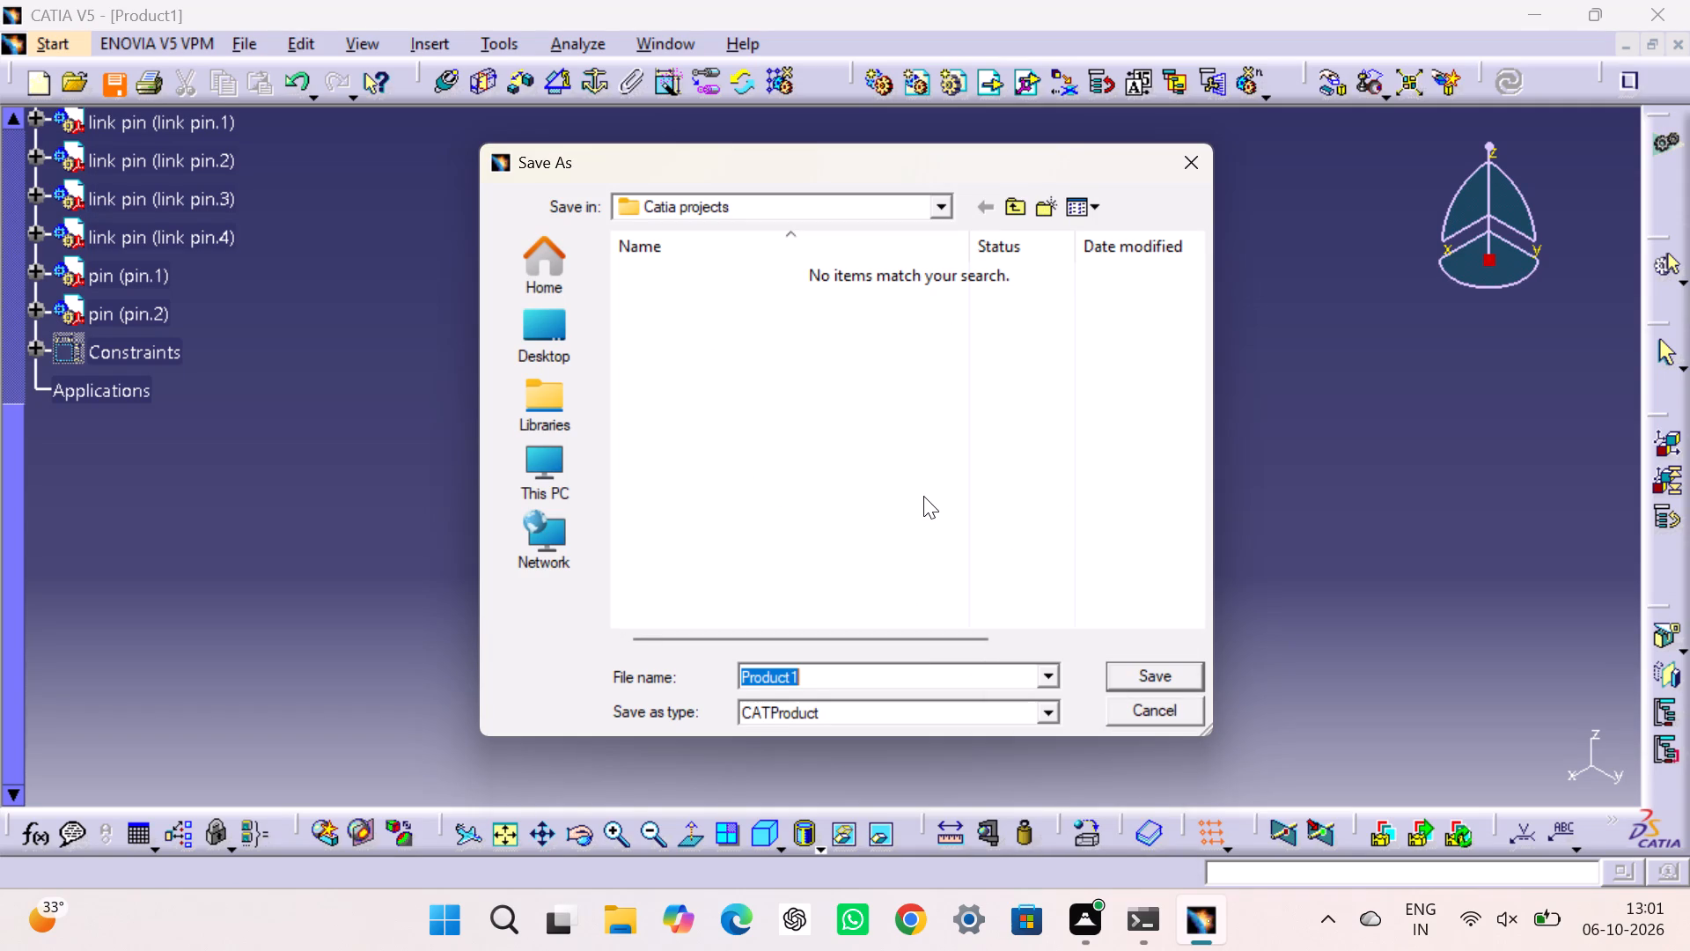
{"action": "type", "text": "scissor"}
{"action": "key", "text": "space"}
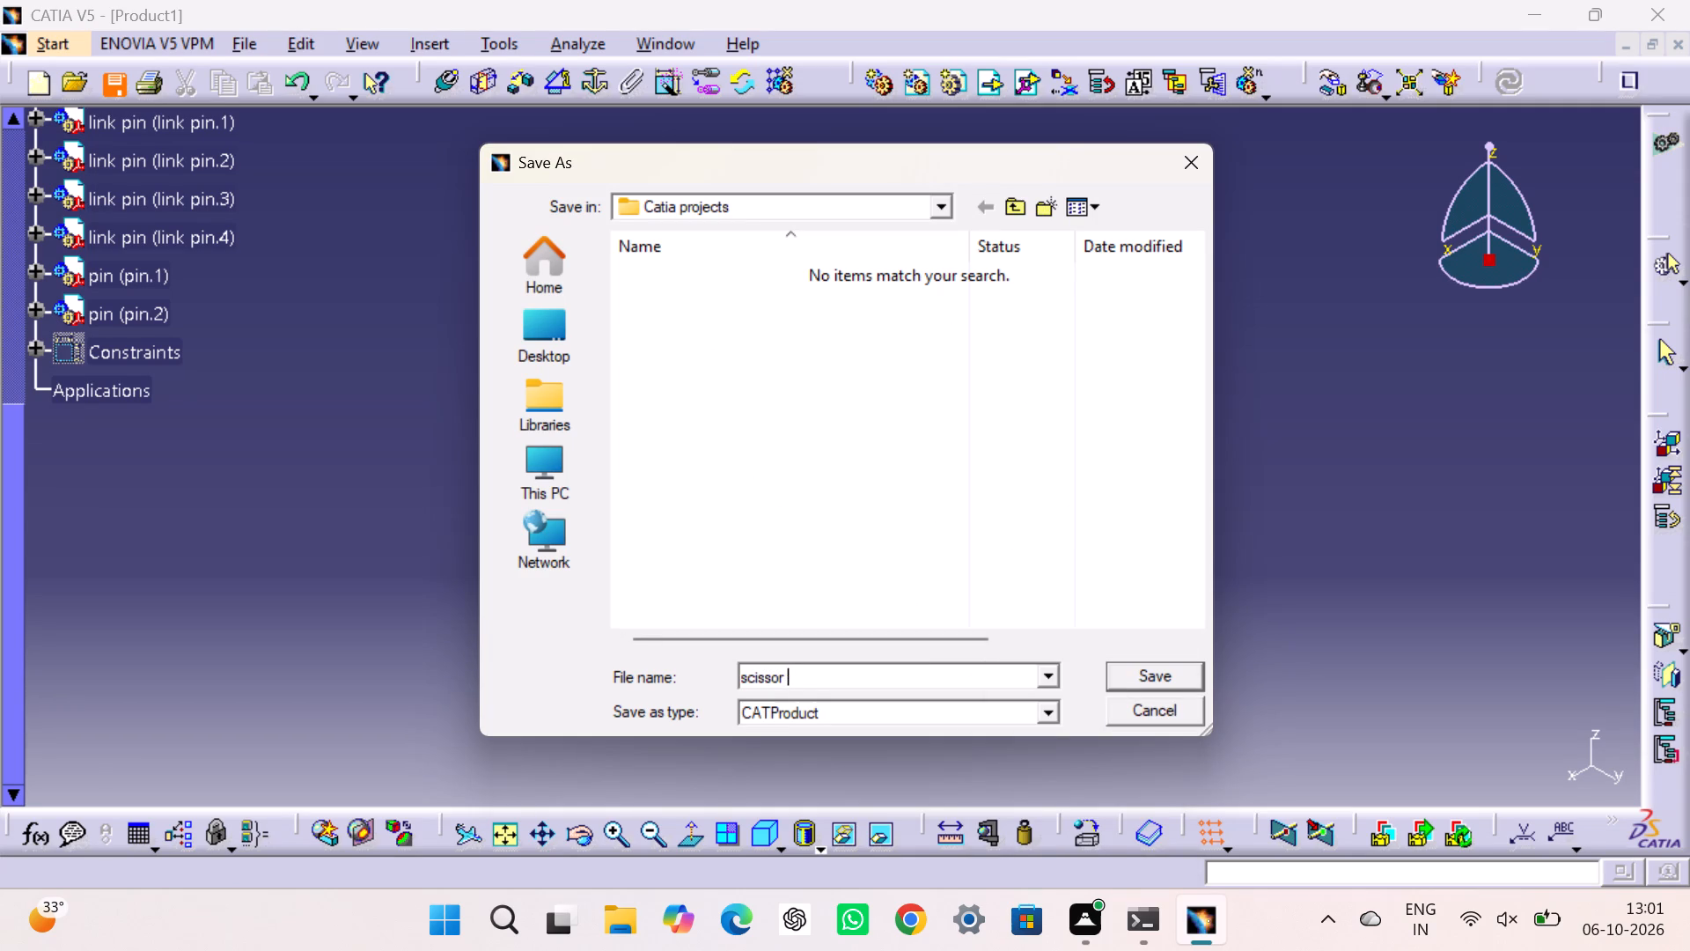
{"action": "type", "text": "lift"}
{"action": "key", "text": "space"}
{"action": "type", "text": "table"}
{"action": "key", "text": "Return"}
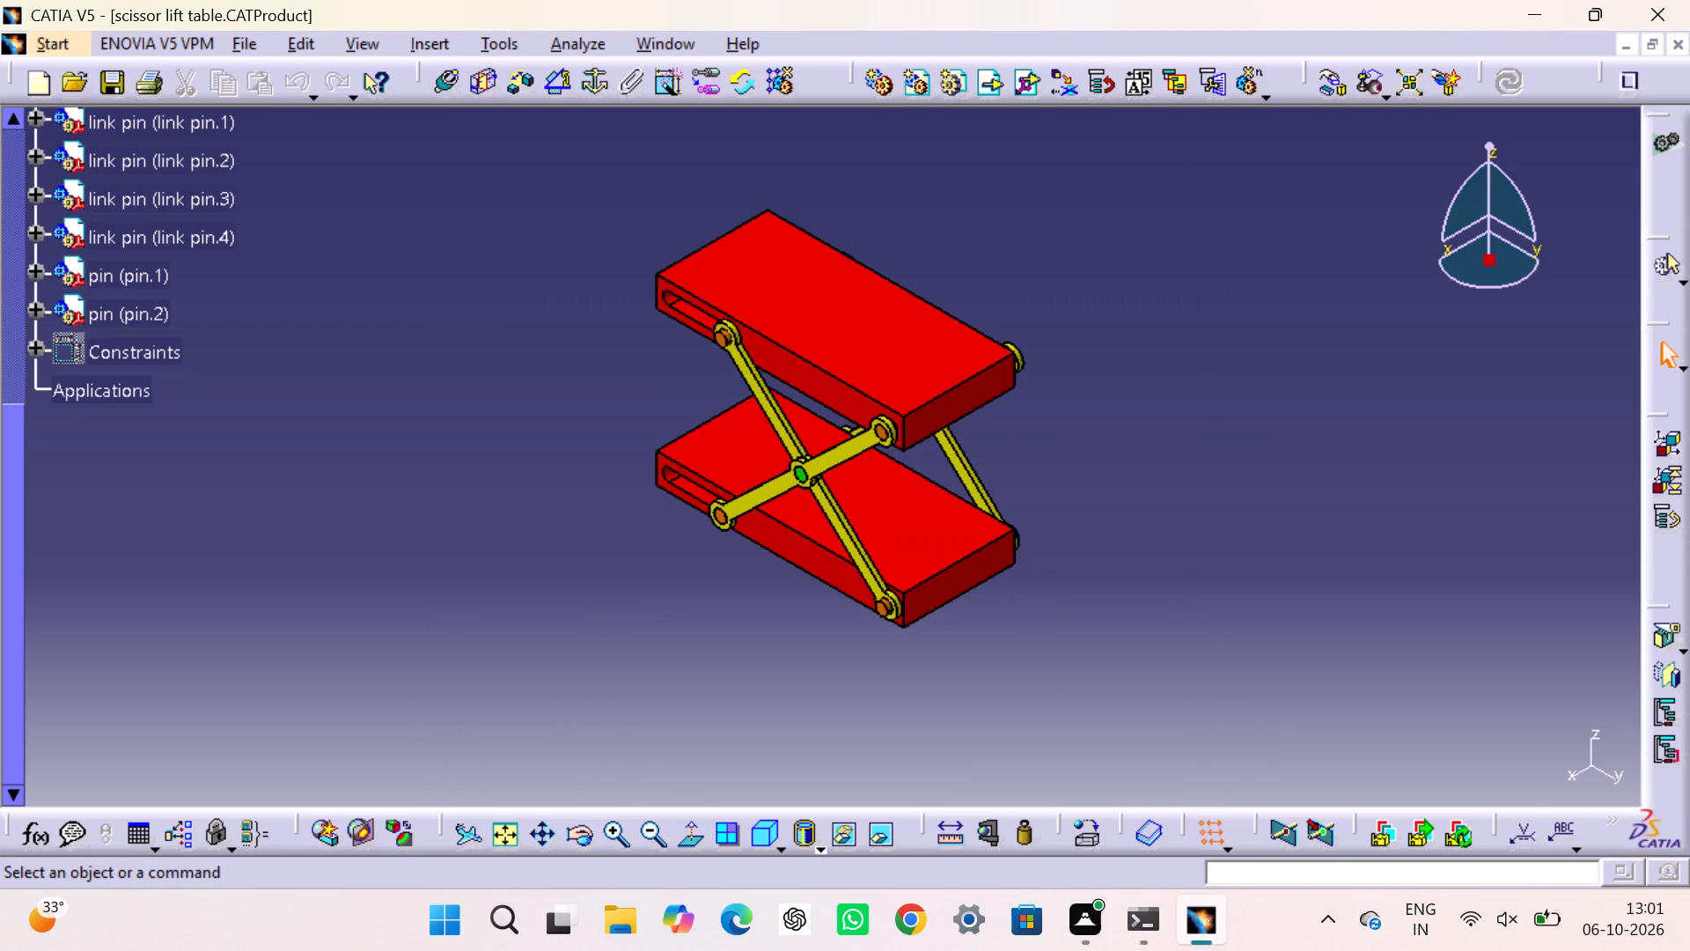
{"action": "double_click", "coordinate": [1385, 520]}
Create a new drawing in the Drafting workbench with the empty sheet layout, ISO standard, A0 ISO format and 1:1 scale.
{"action": "left_click", "coordinate": [69, 37]}
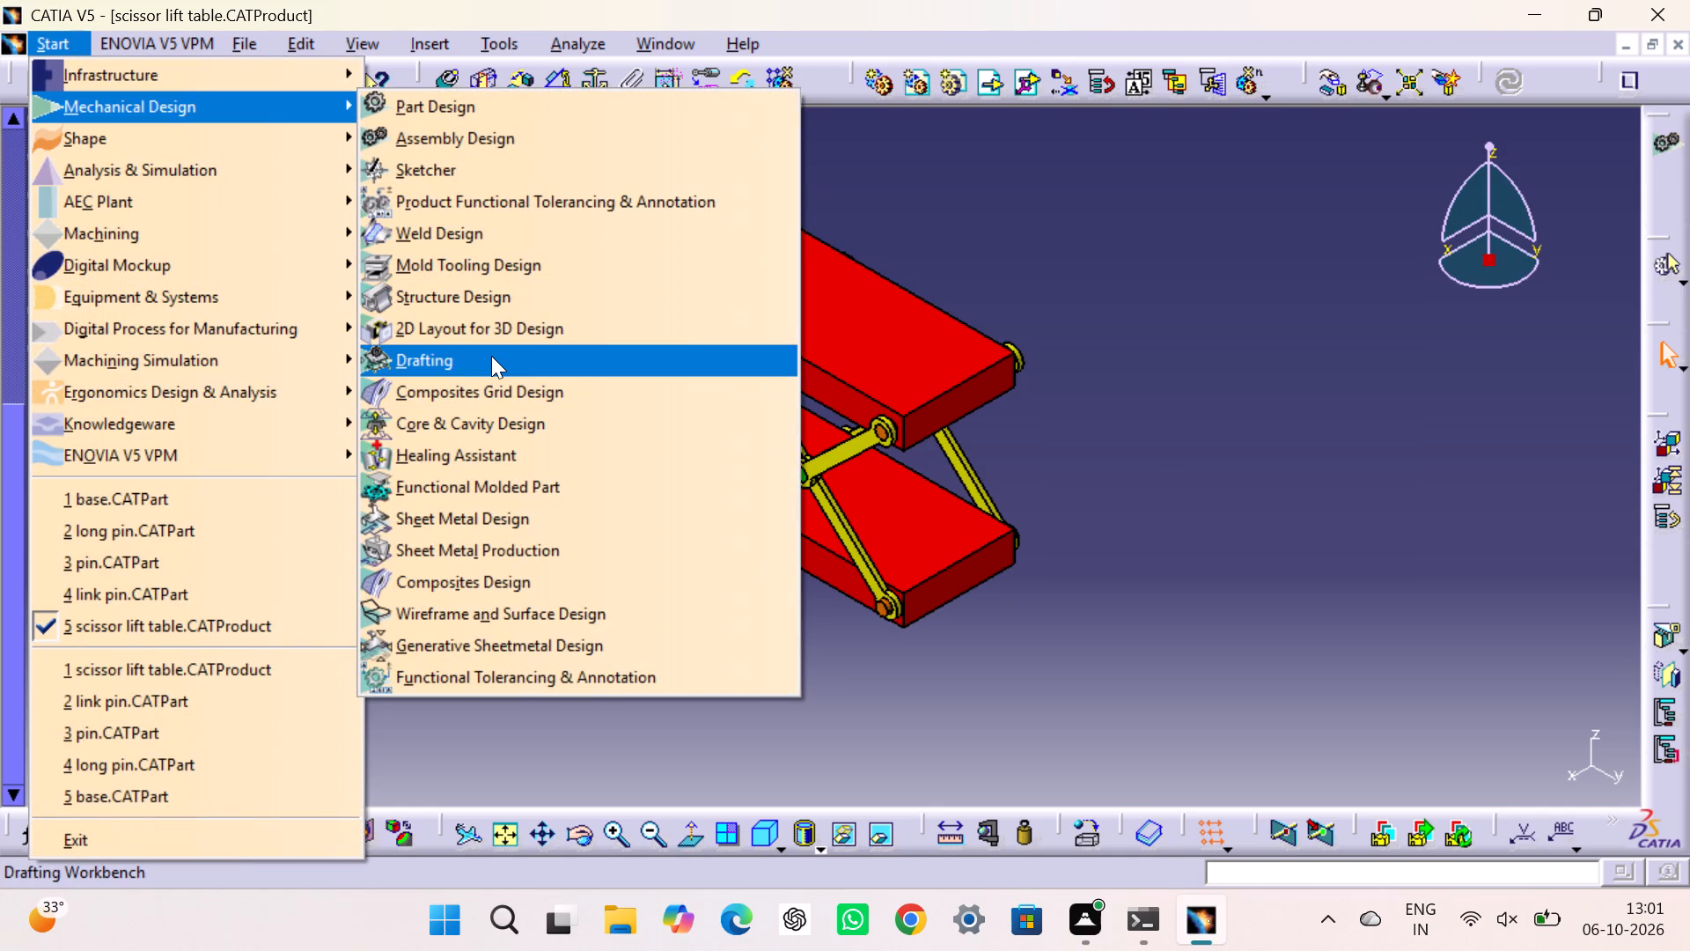
{"action": "left_click", "coordinate": [491, 356]}
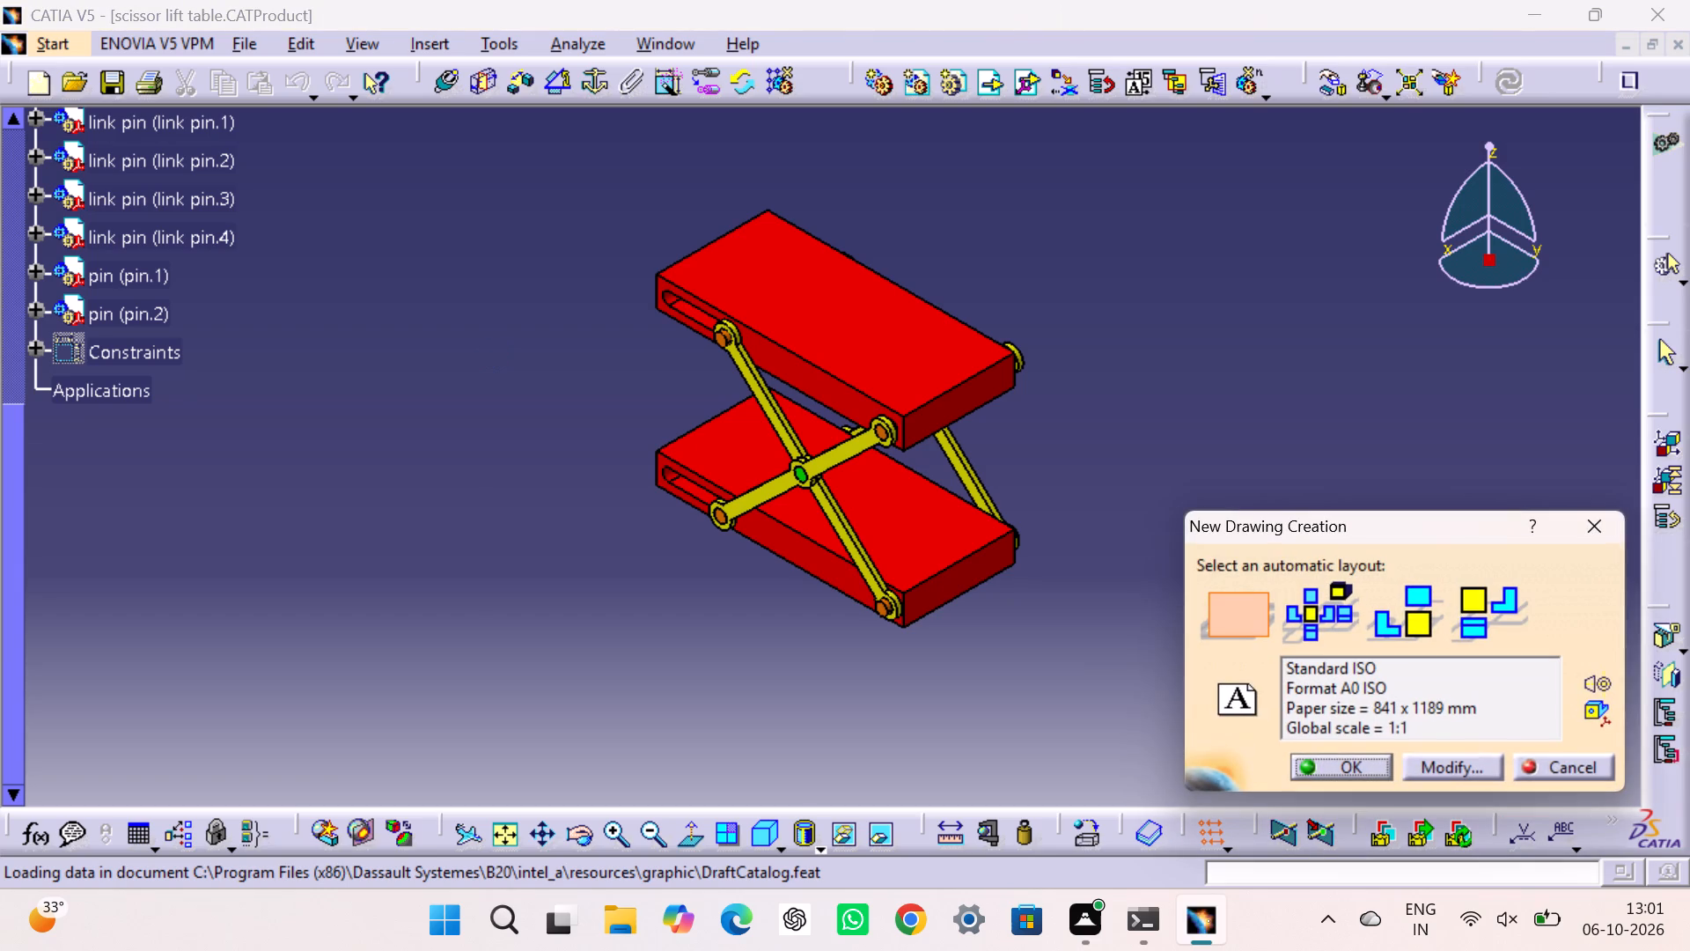
{"action": "left_click", "coordinate": [1370, 763]}
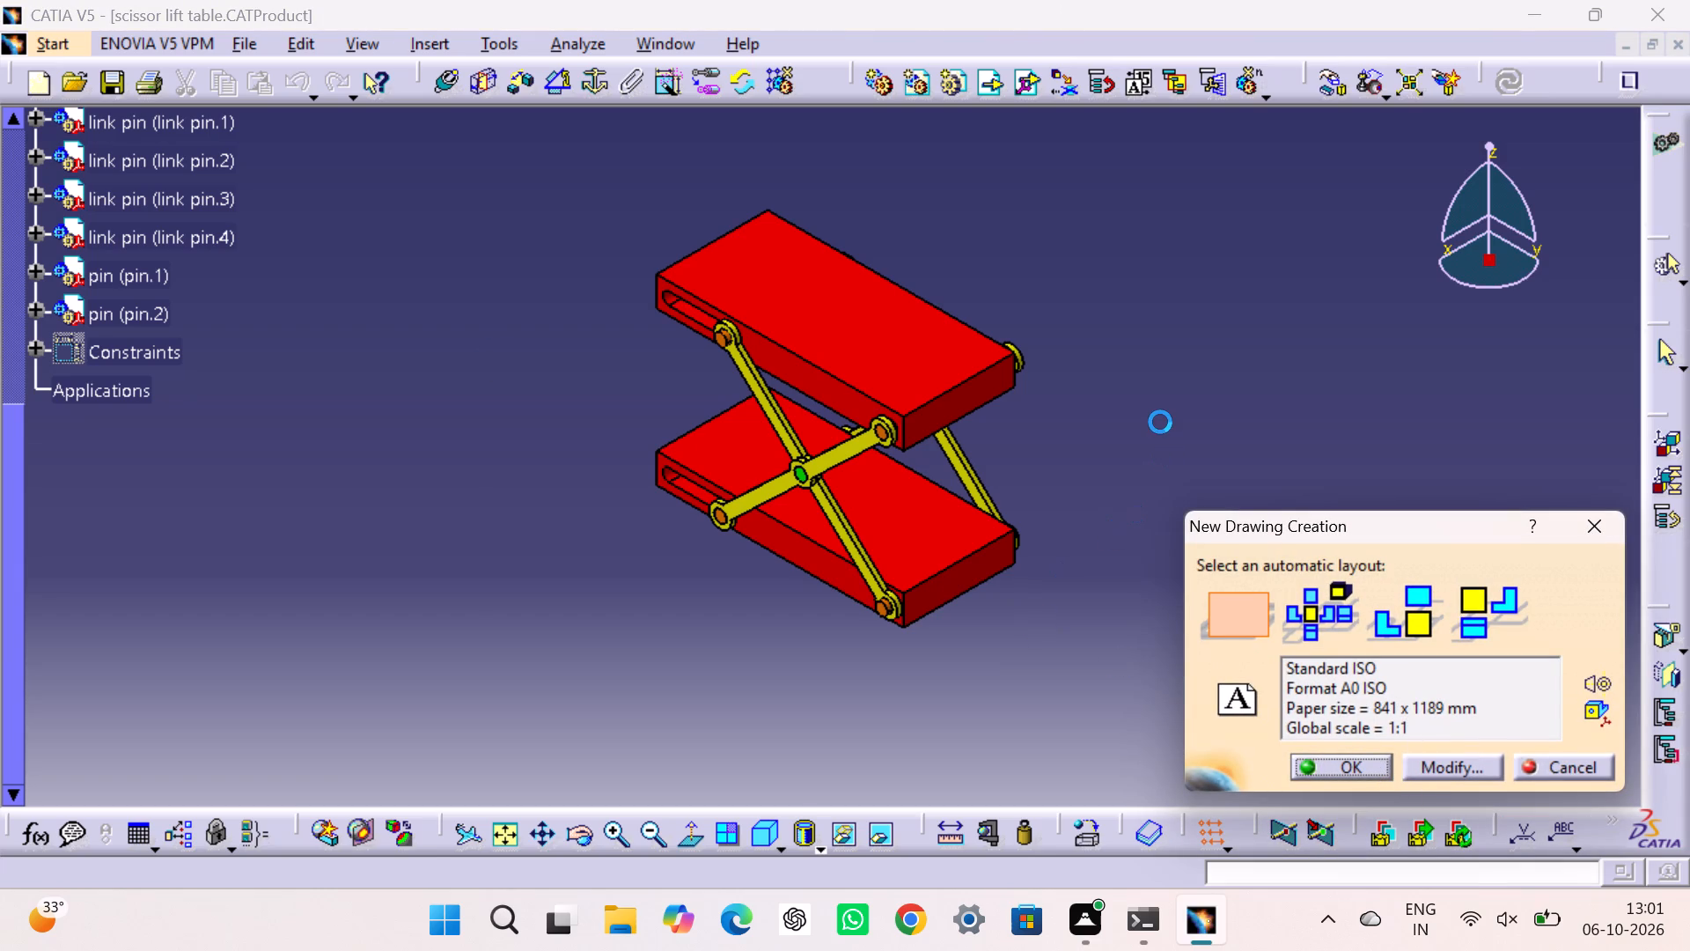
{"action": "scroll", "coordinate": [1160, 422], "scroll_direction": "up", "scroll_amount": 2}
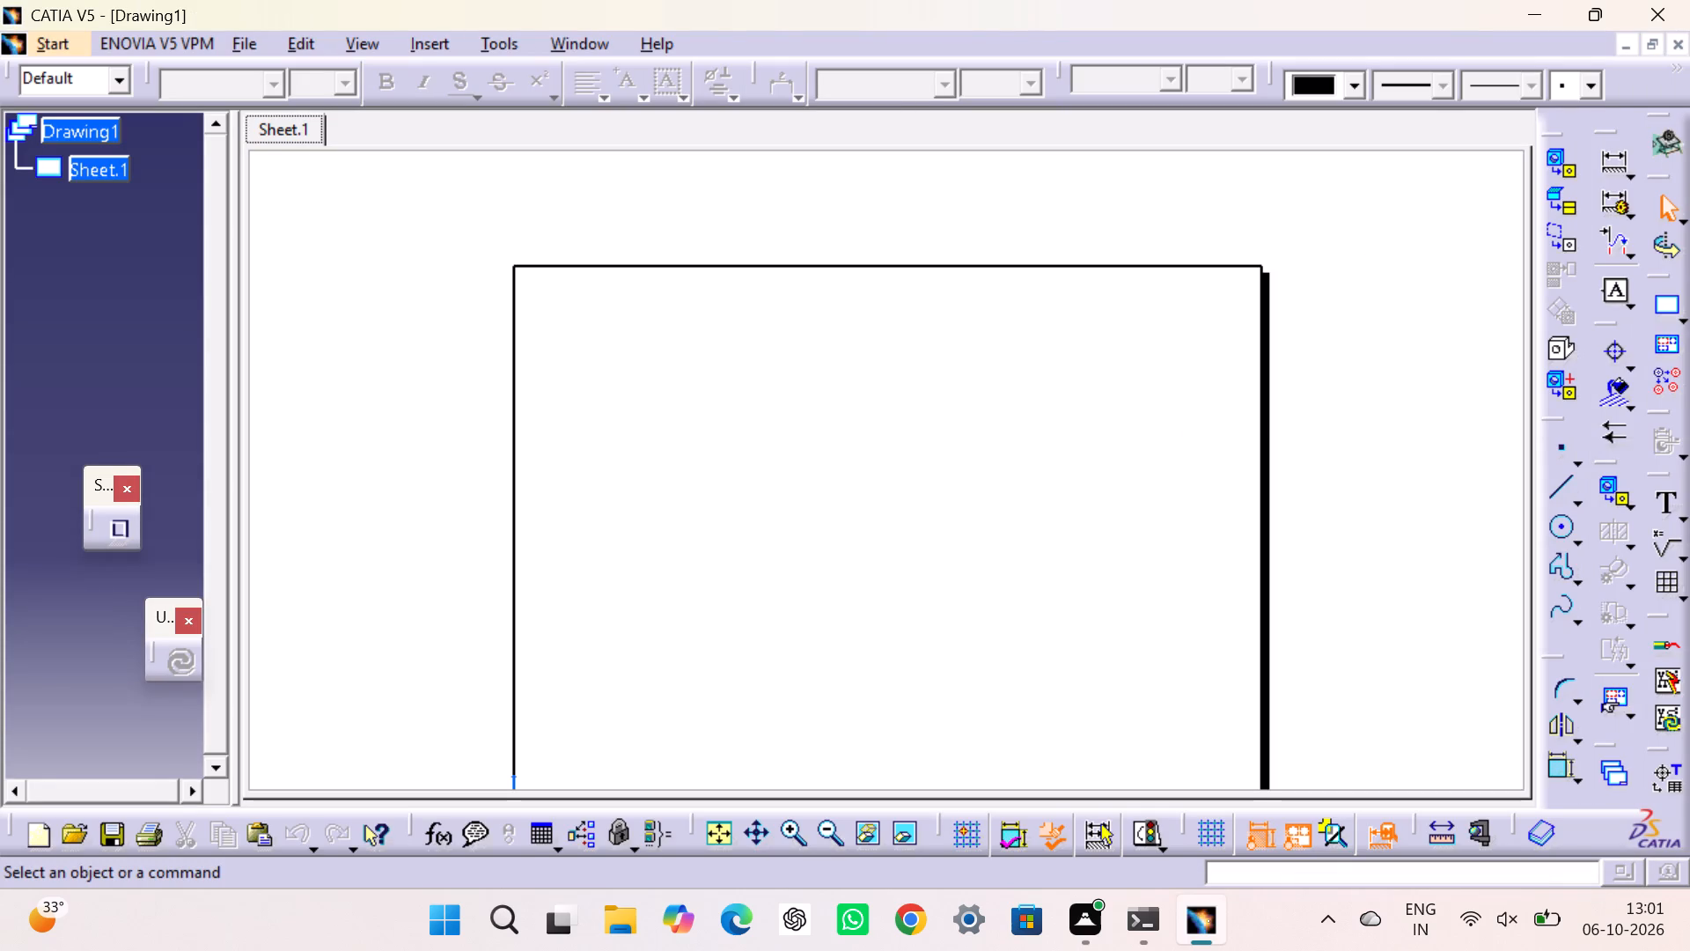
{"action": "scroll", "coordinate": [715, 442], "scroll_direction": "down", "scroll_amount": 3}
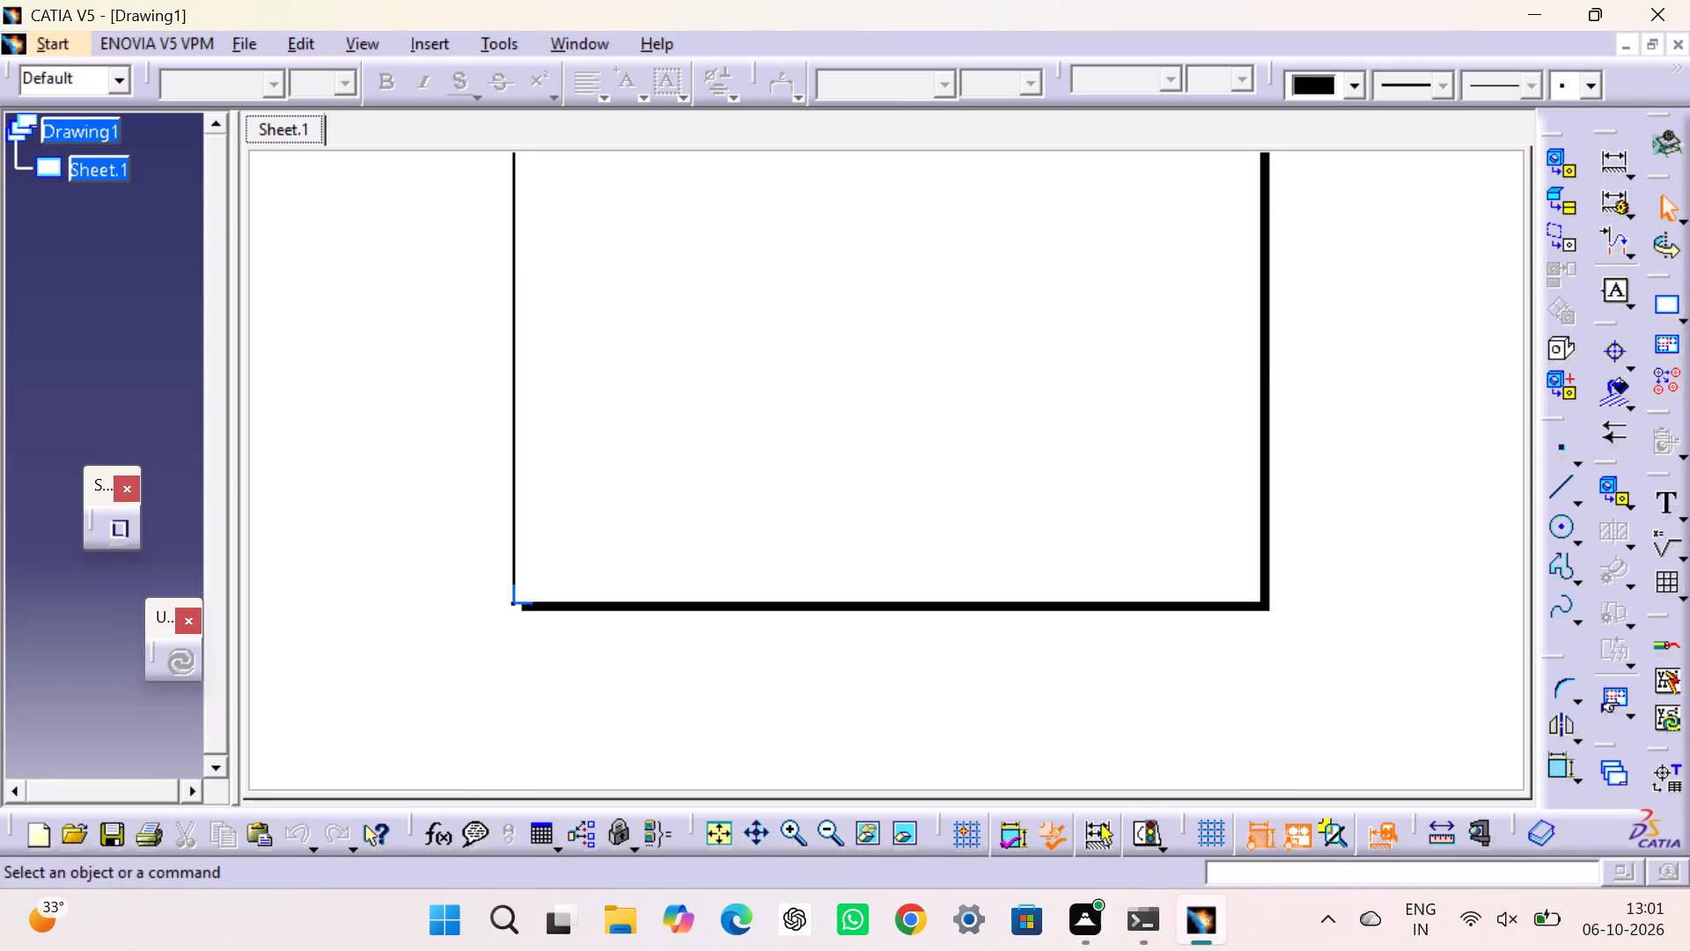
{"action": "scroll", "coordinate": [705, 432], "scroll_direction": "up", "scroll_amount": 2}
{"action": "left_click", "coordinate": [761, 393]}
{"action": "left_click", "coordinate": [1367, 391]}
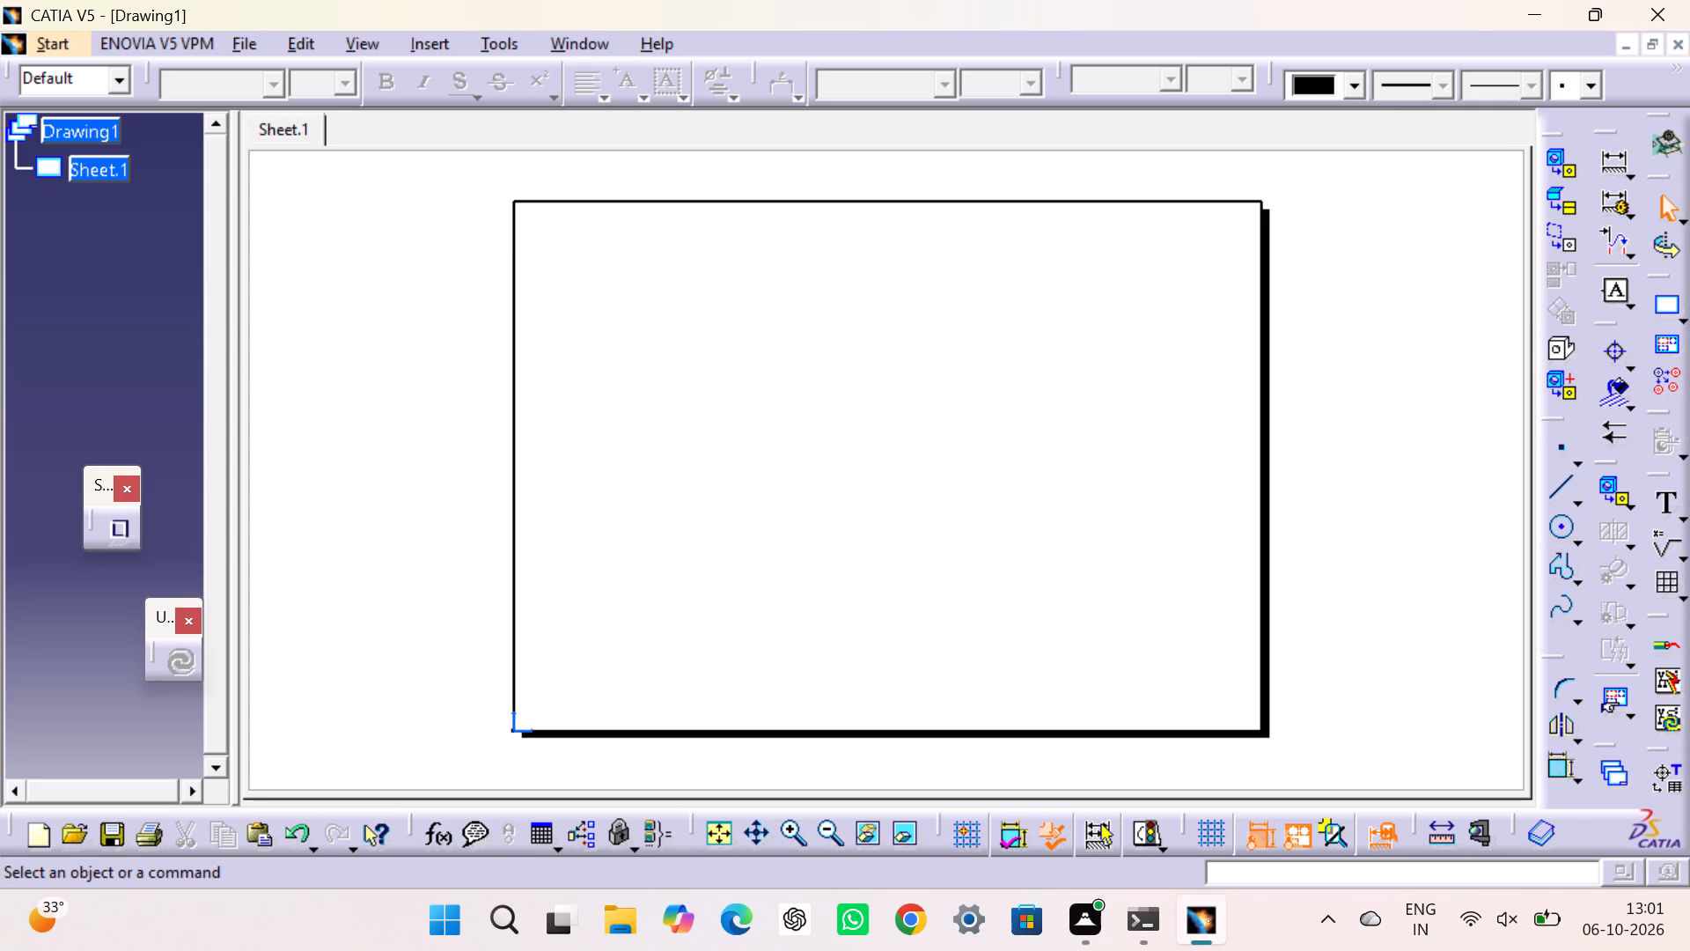
Create a front view of the base part from its yz plane and place it near the sheet's upper-left corner.
{"action": "left_click", "coordinate": [1545, 166]}
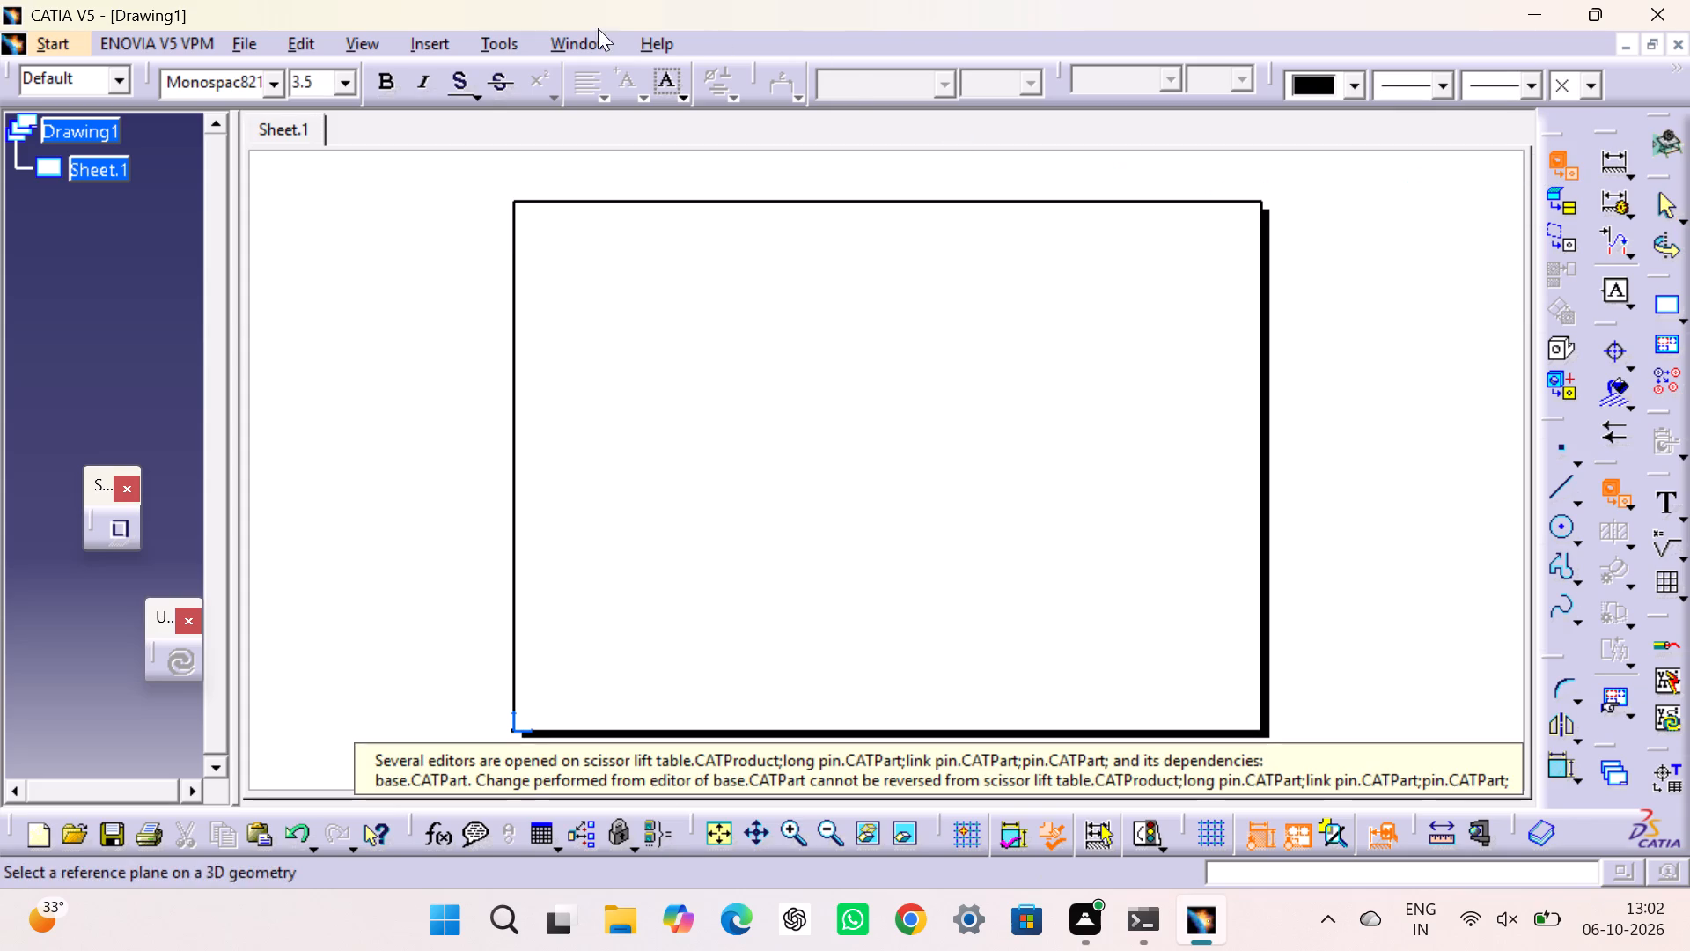
{"action": "left_click", "coordinate": [568, 38]}
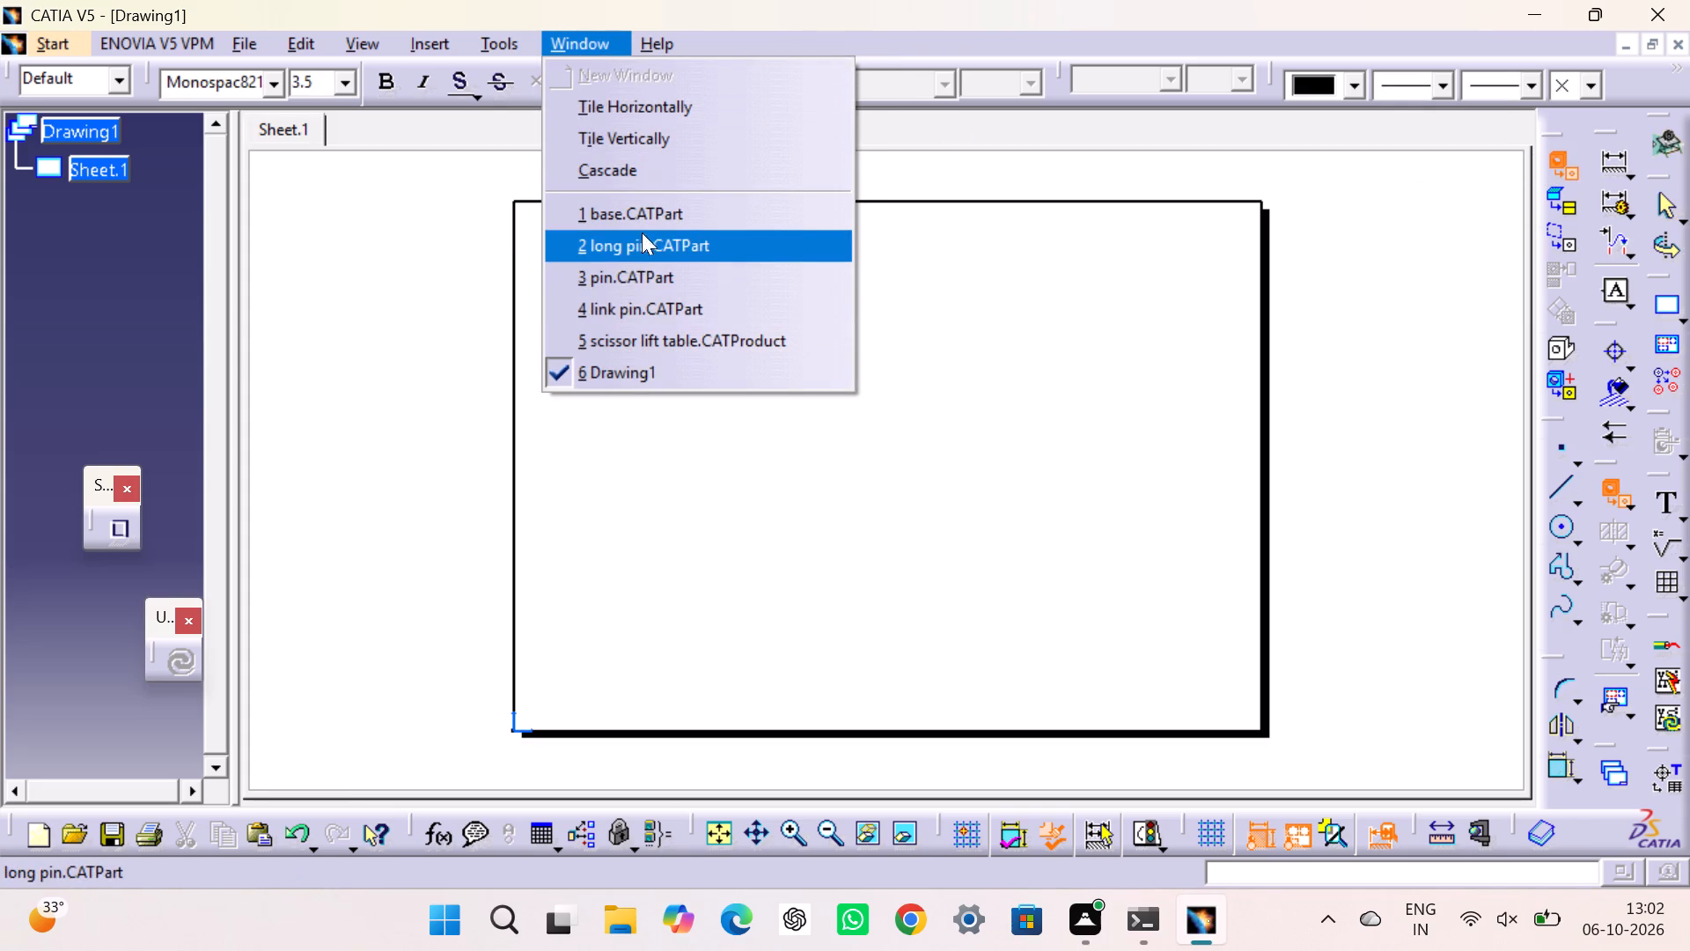
{"action": "left_click", "coordinate": [643, 223]}
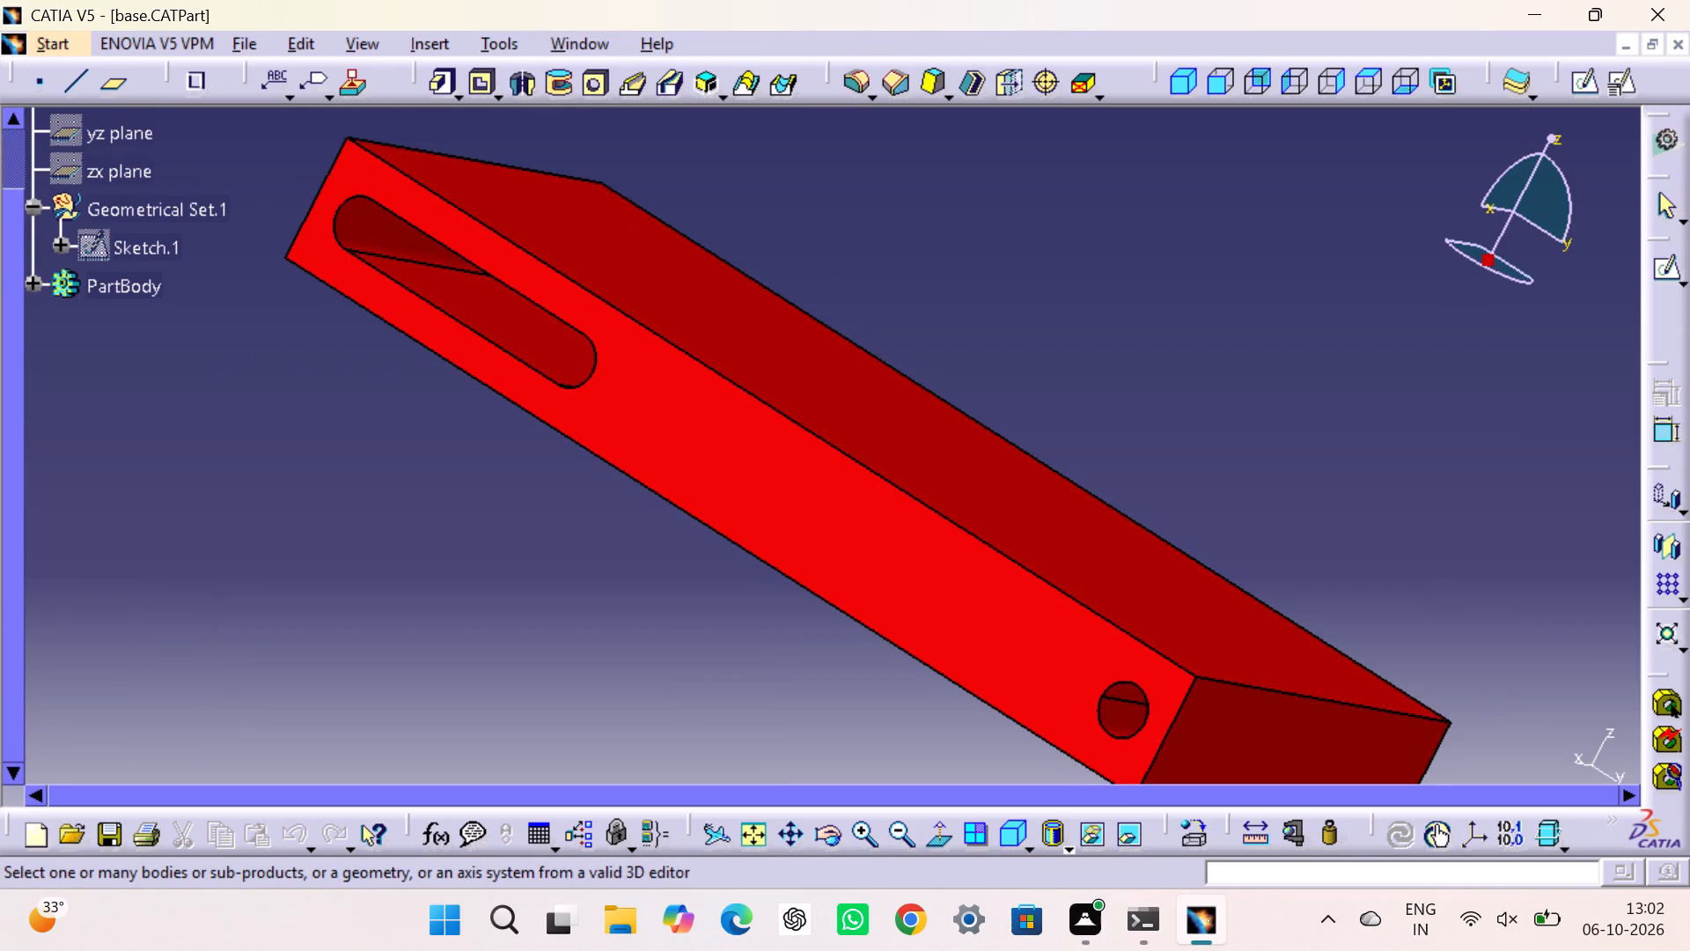
{"action": "left_click", "coordinate": [1008, 835]}
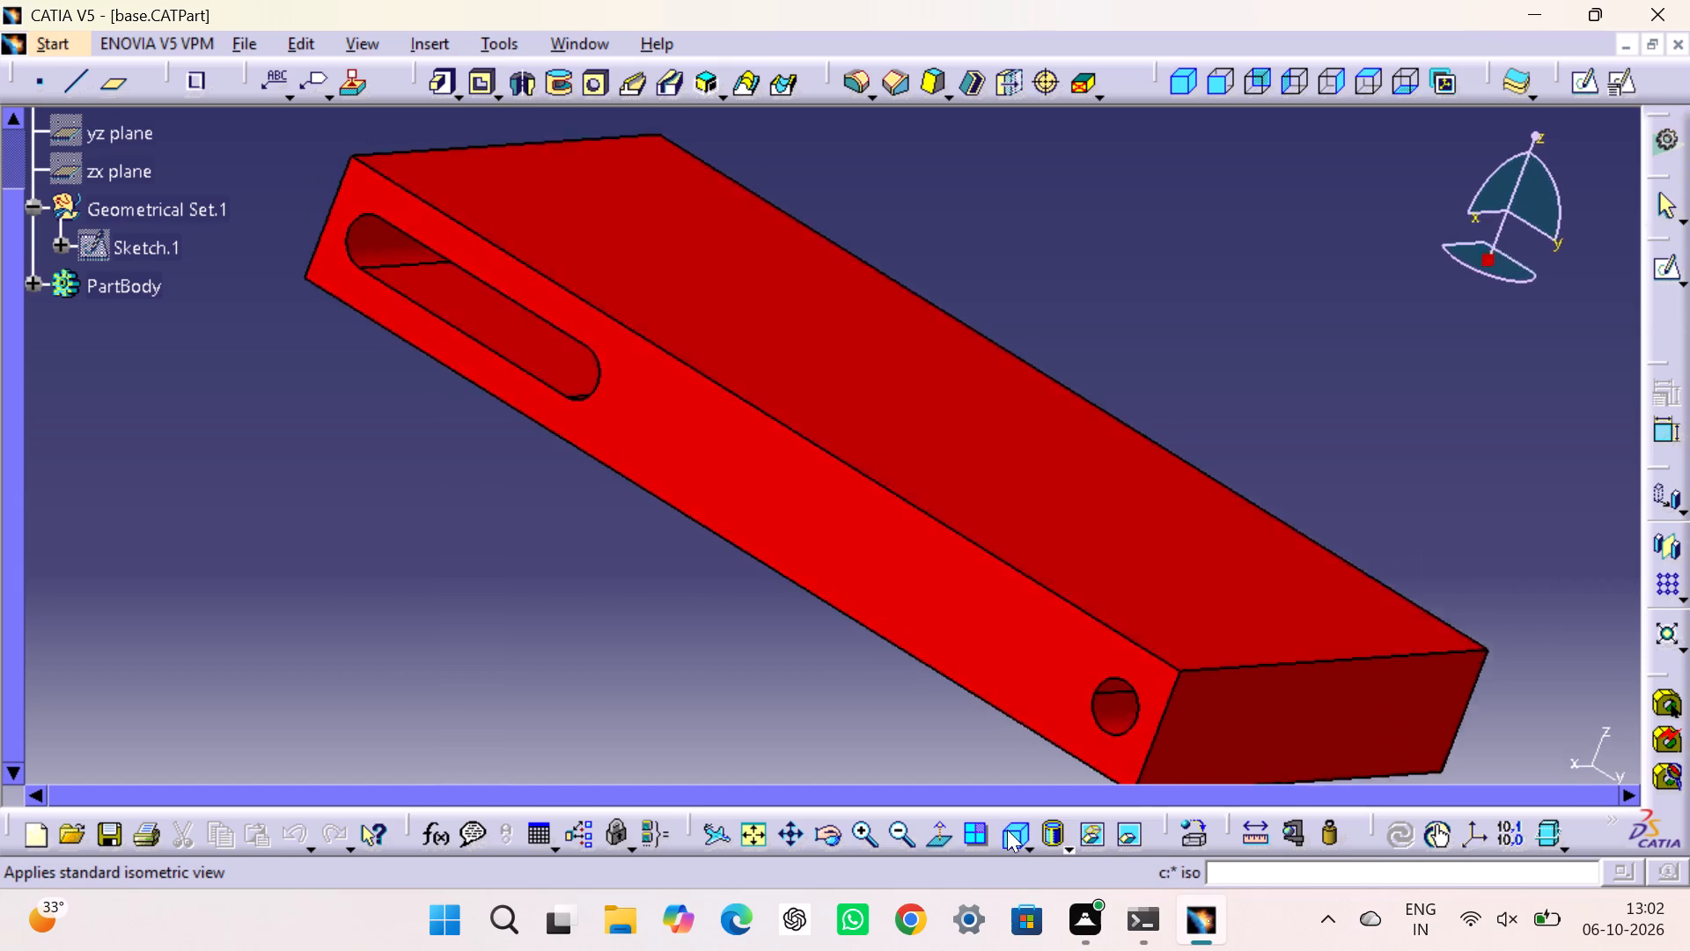
{"action": "scroll", "coordinate": [114, 261], "scroll_direction": "up", "scroll_amount": 1}
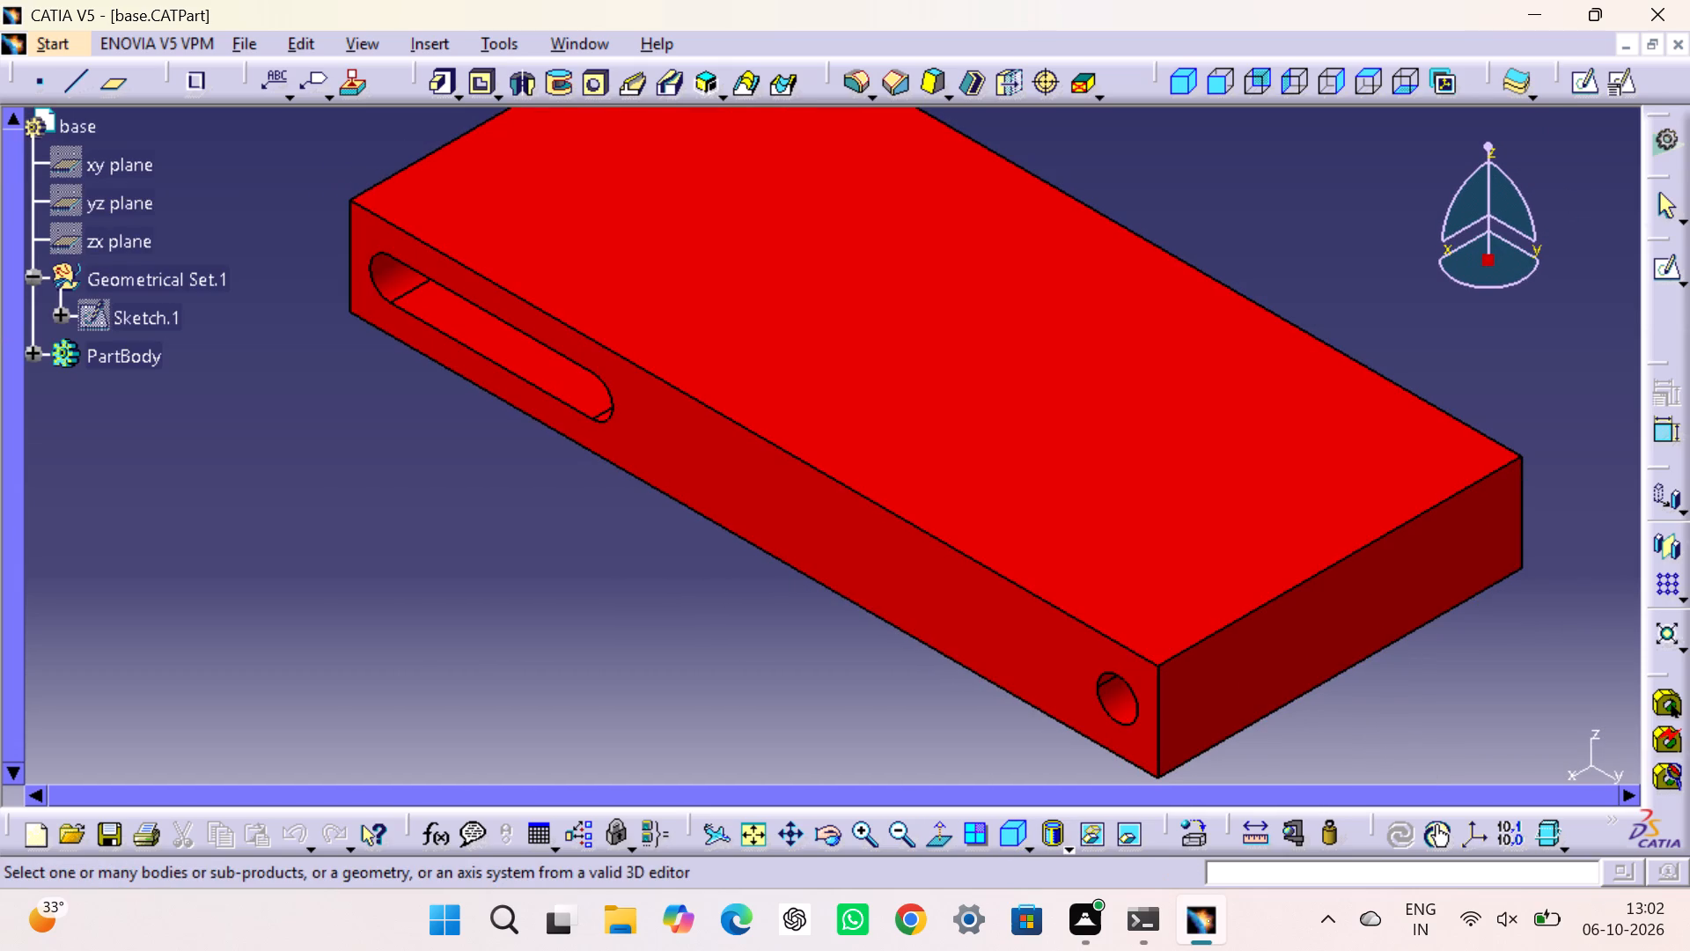
{"action": "left_click", "coordinate": [93, 205]}
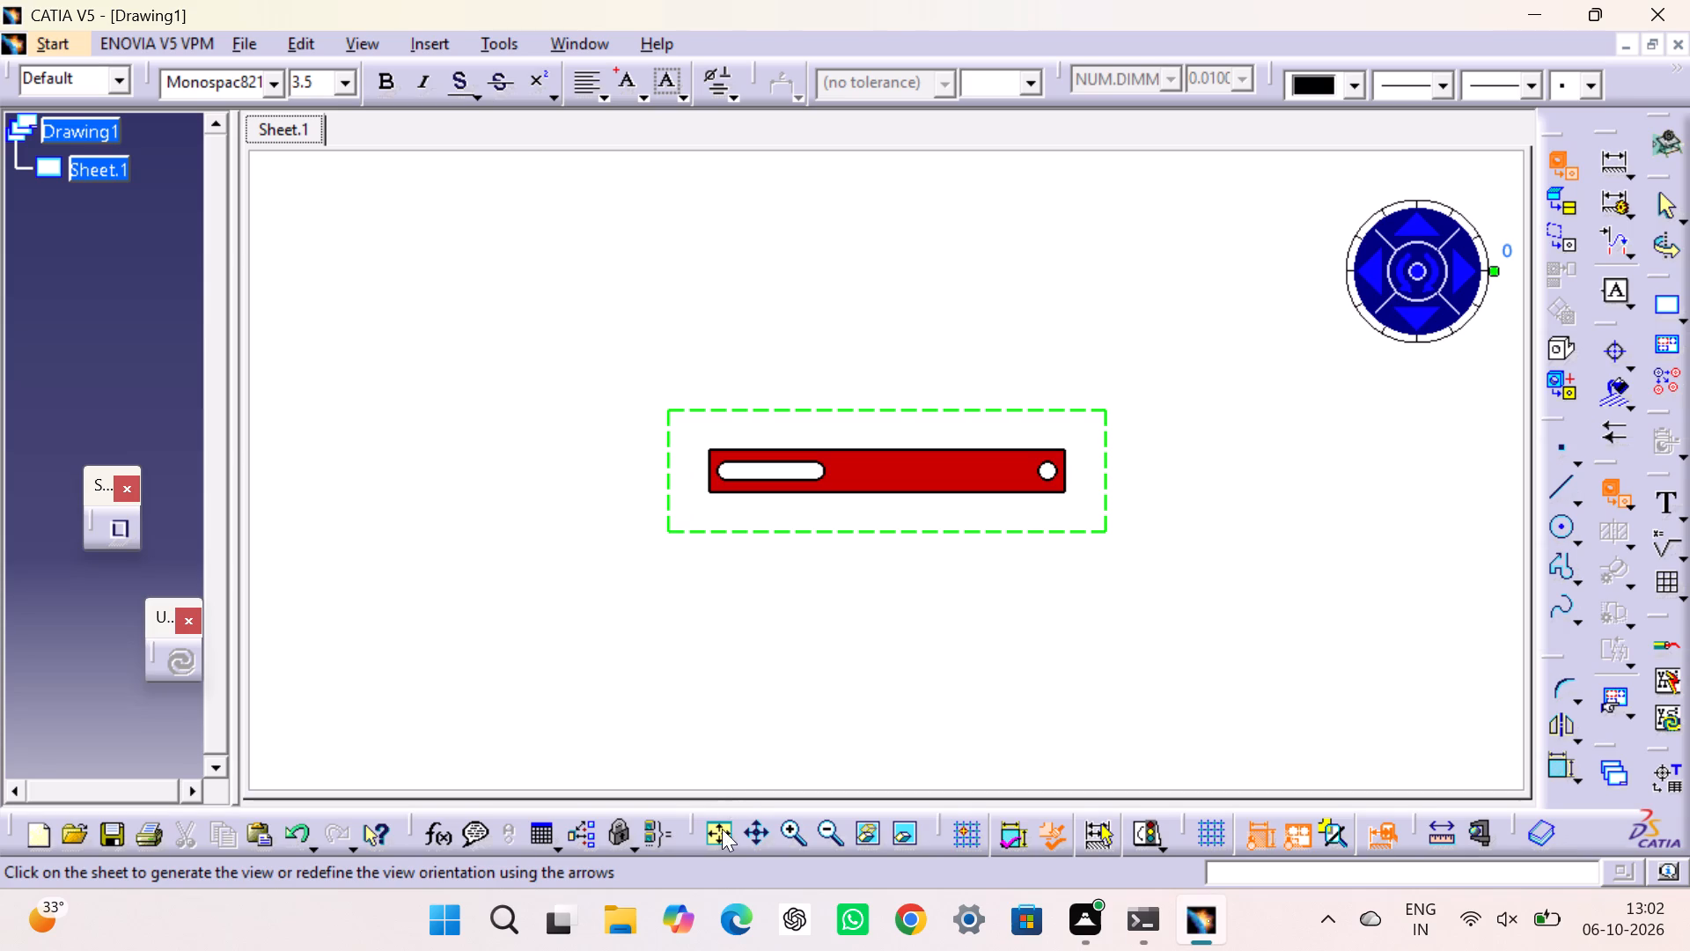
{"action": "left_click", "coordinate": [722, 829]}
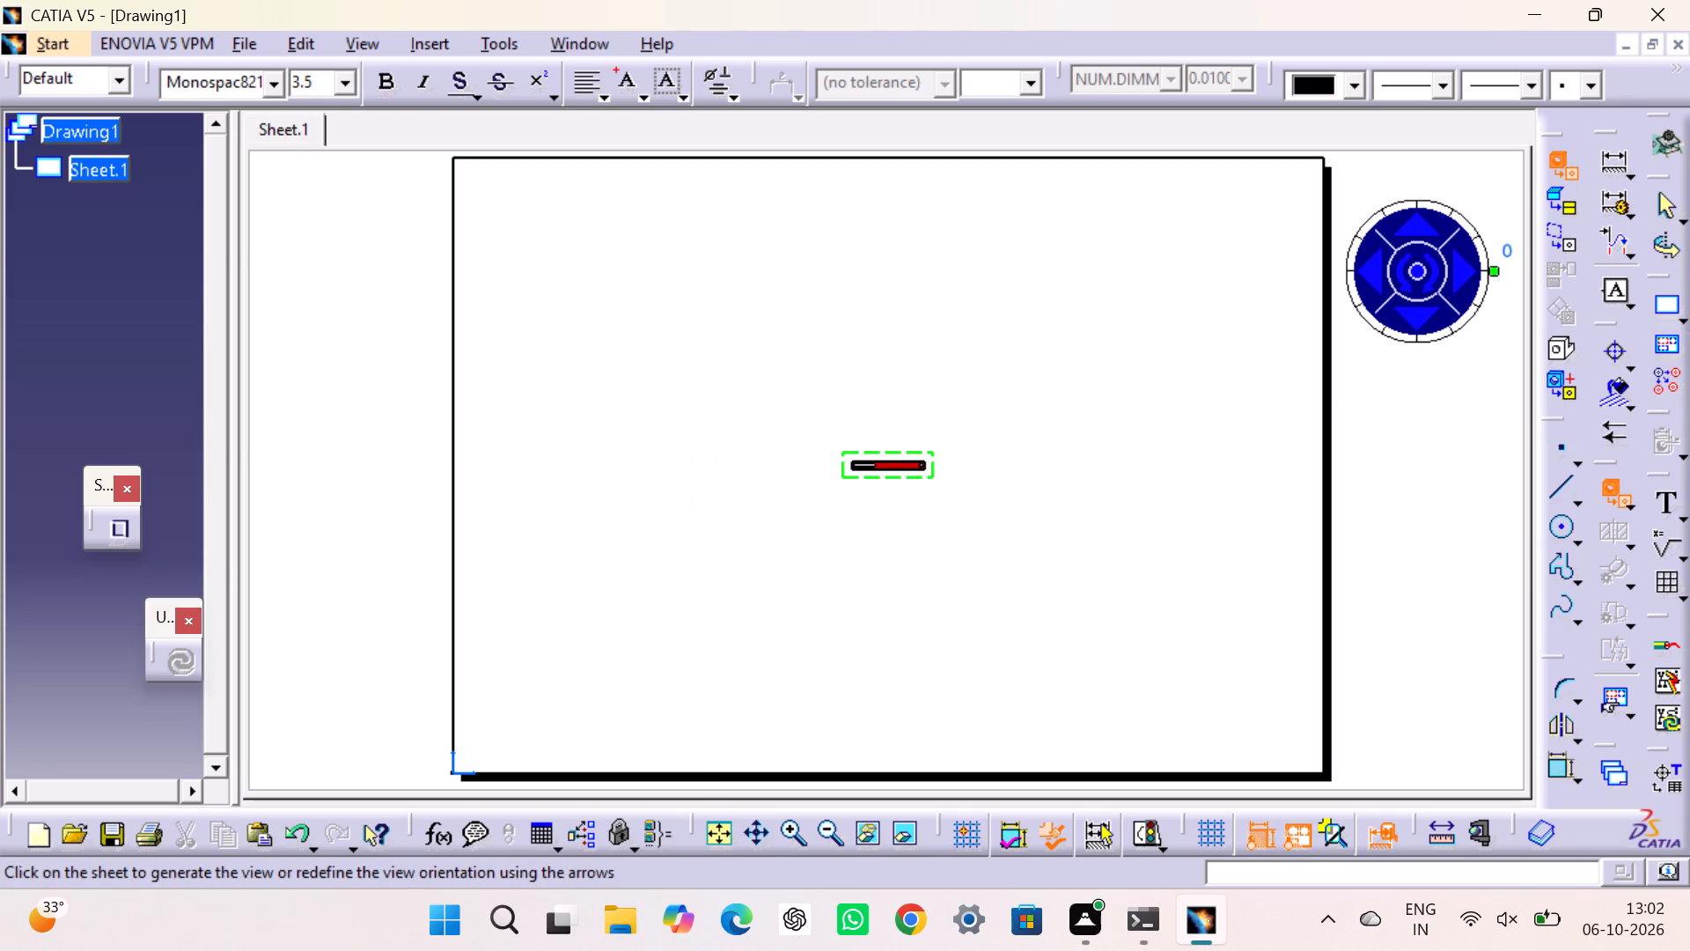
{"action": "left_click_drag", "start_coordinate": [841, 455], "coordinate": [498, 279]}
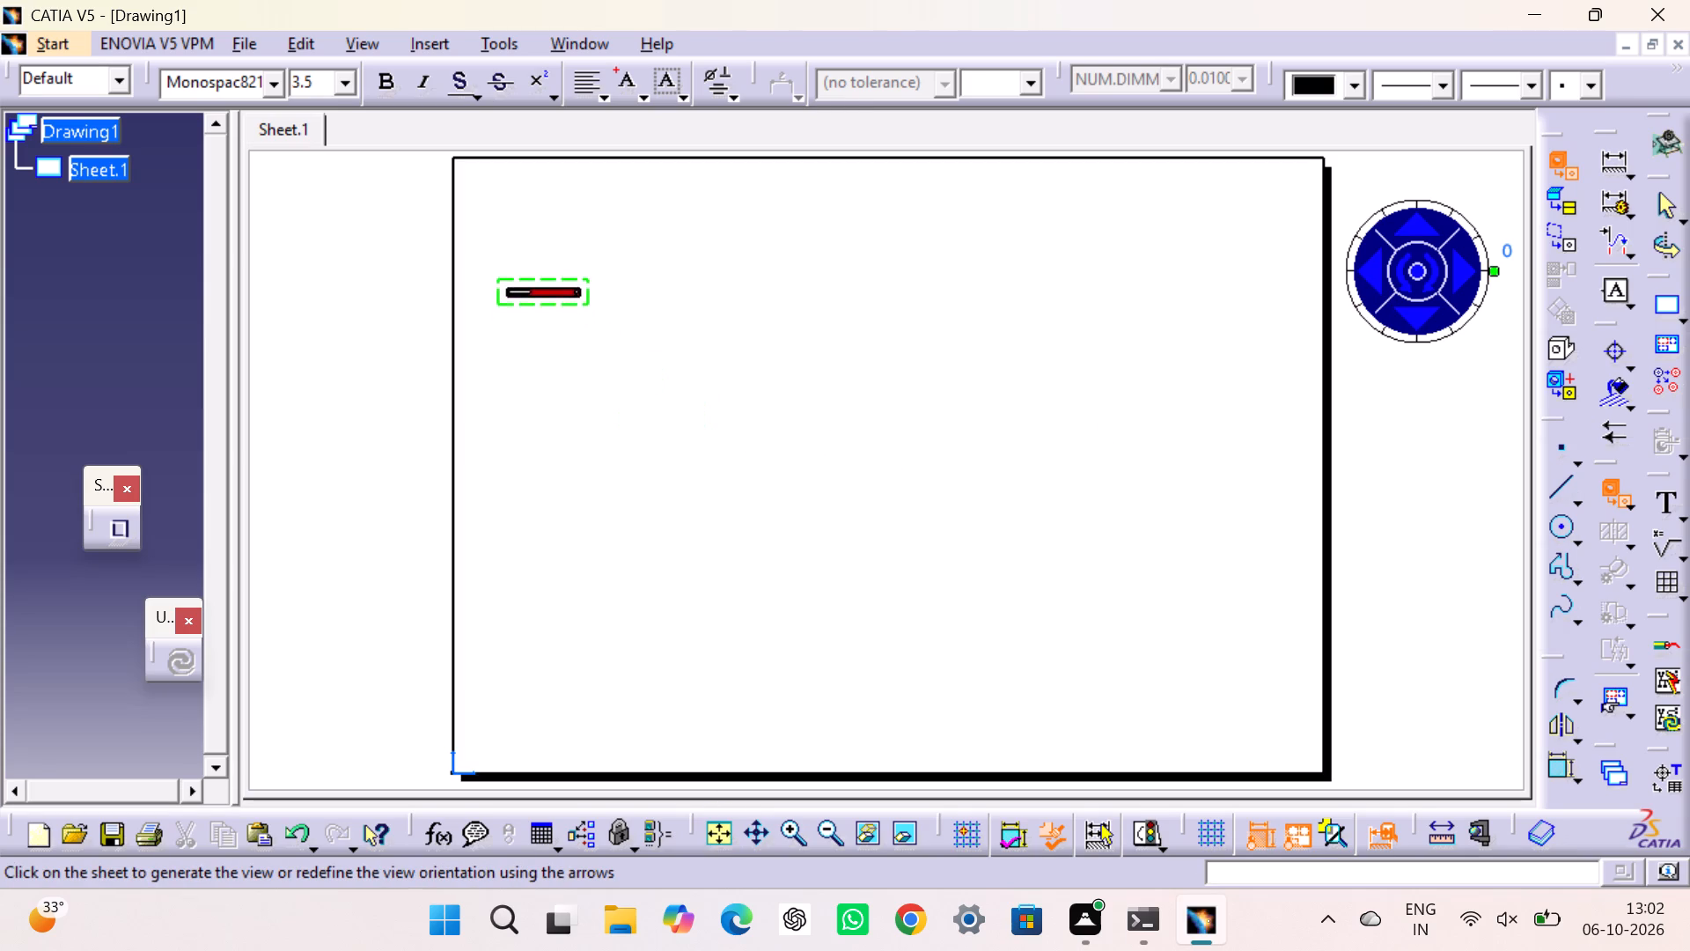
{"action": "left_click_drag", "start_coordinate": [498, 279], "coordinate": [475, 240]}
{"action": "left_click", "coordinate": [370, 271]}
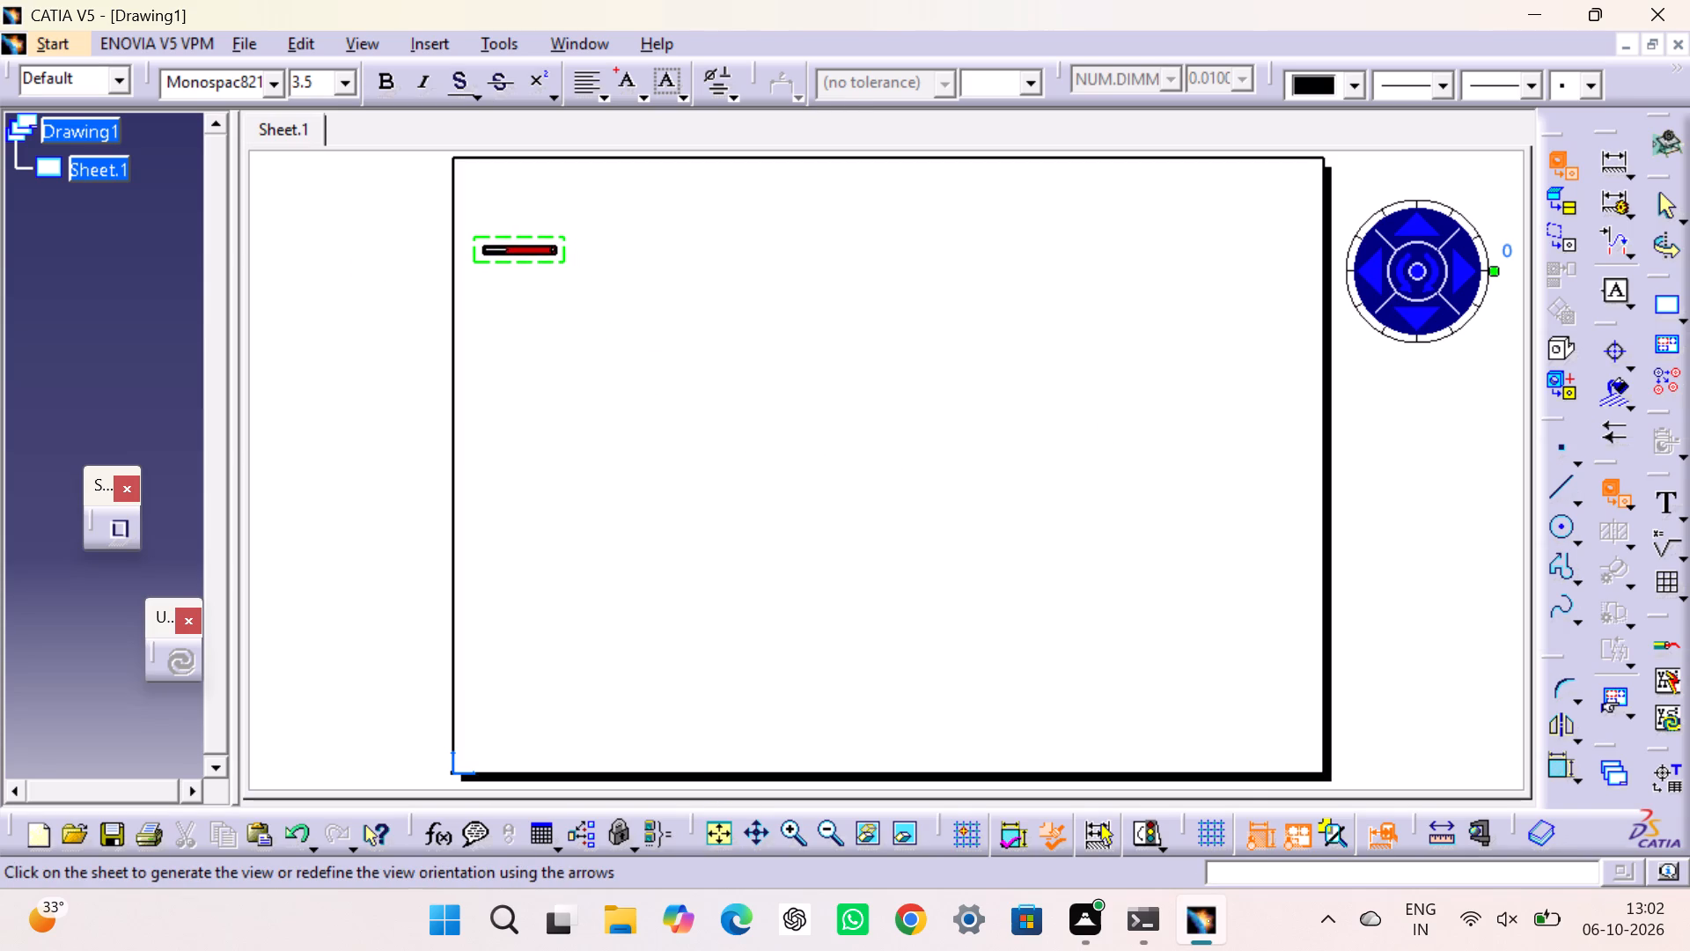
Enable hidden lines and center lines for the front view and set its scale to 2:1.
{"action": "right_click", "coordinate": [562, 235]}
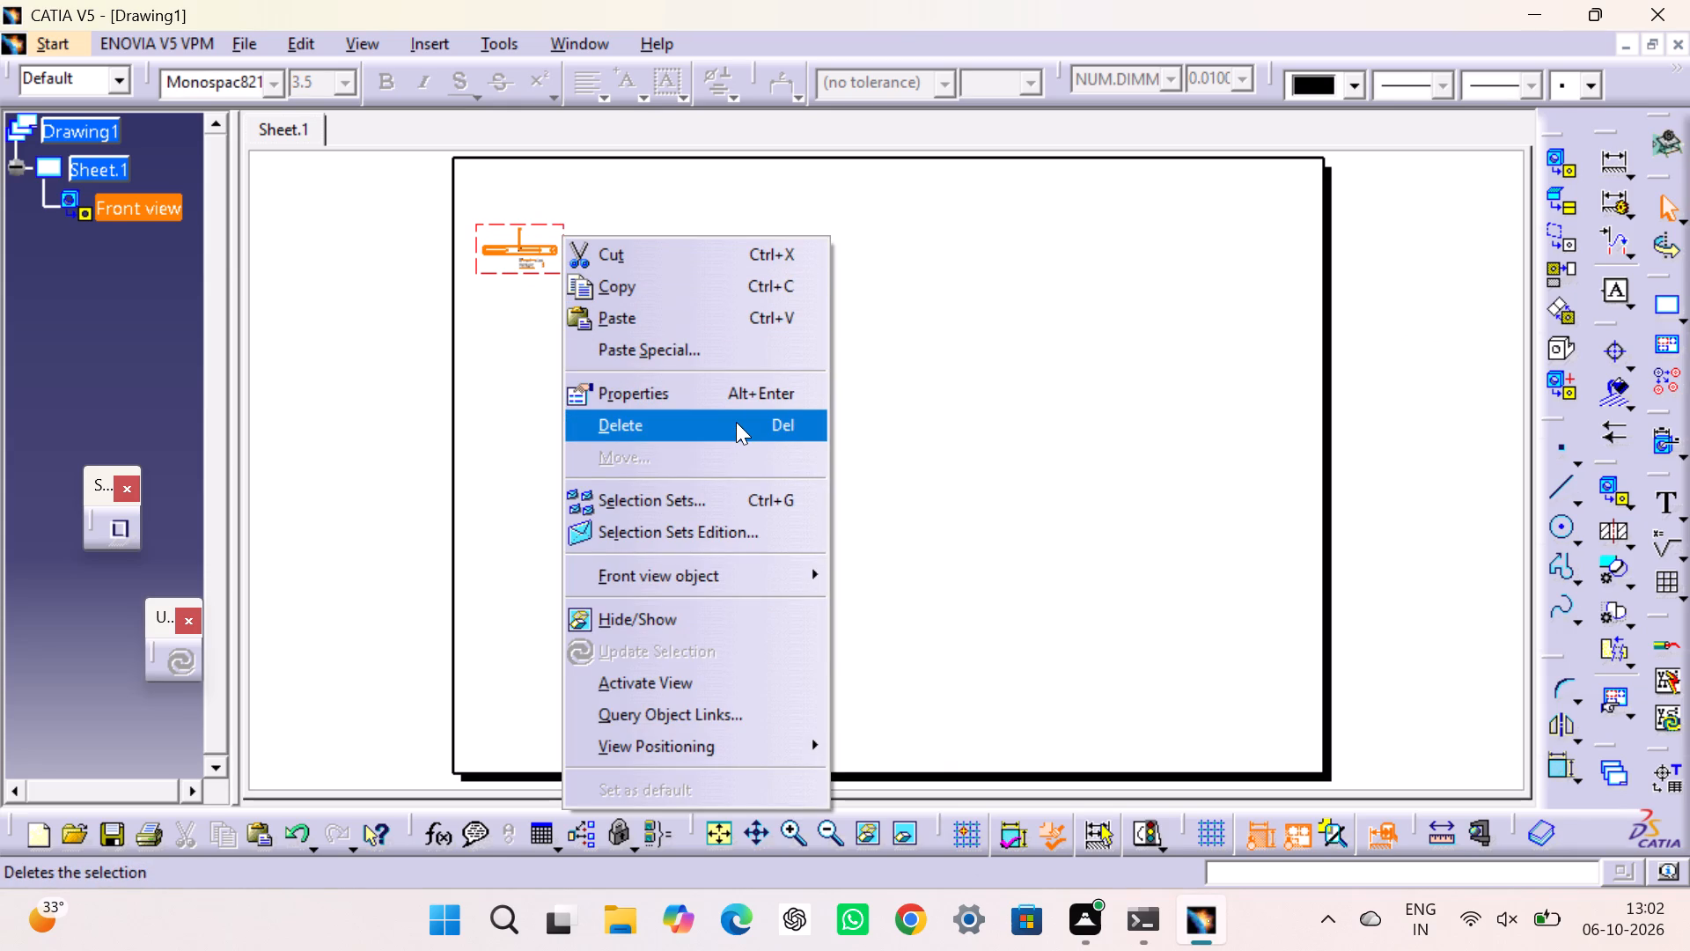
{"action": "left_click", "coordinate": [733, 398]}
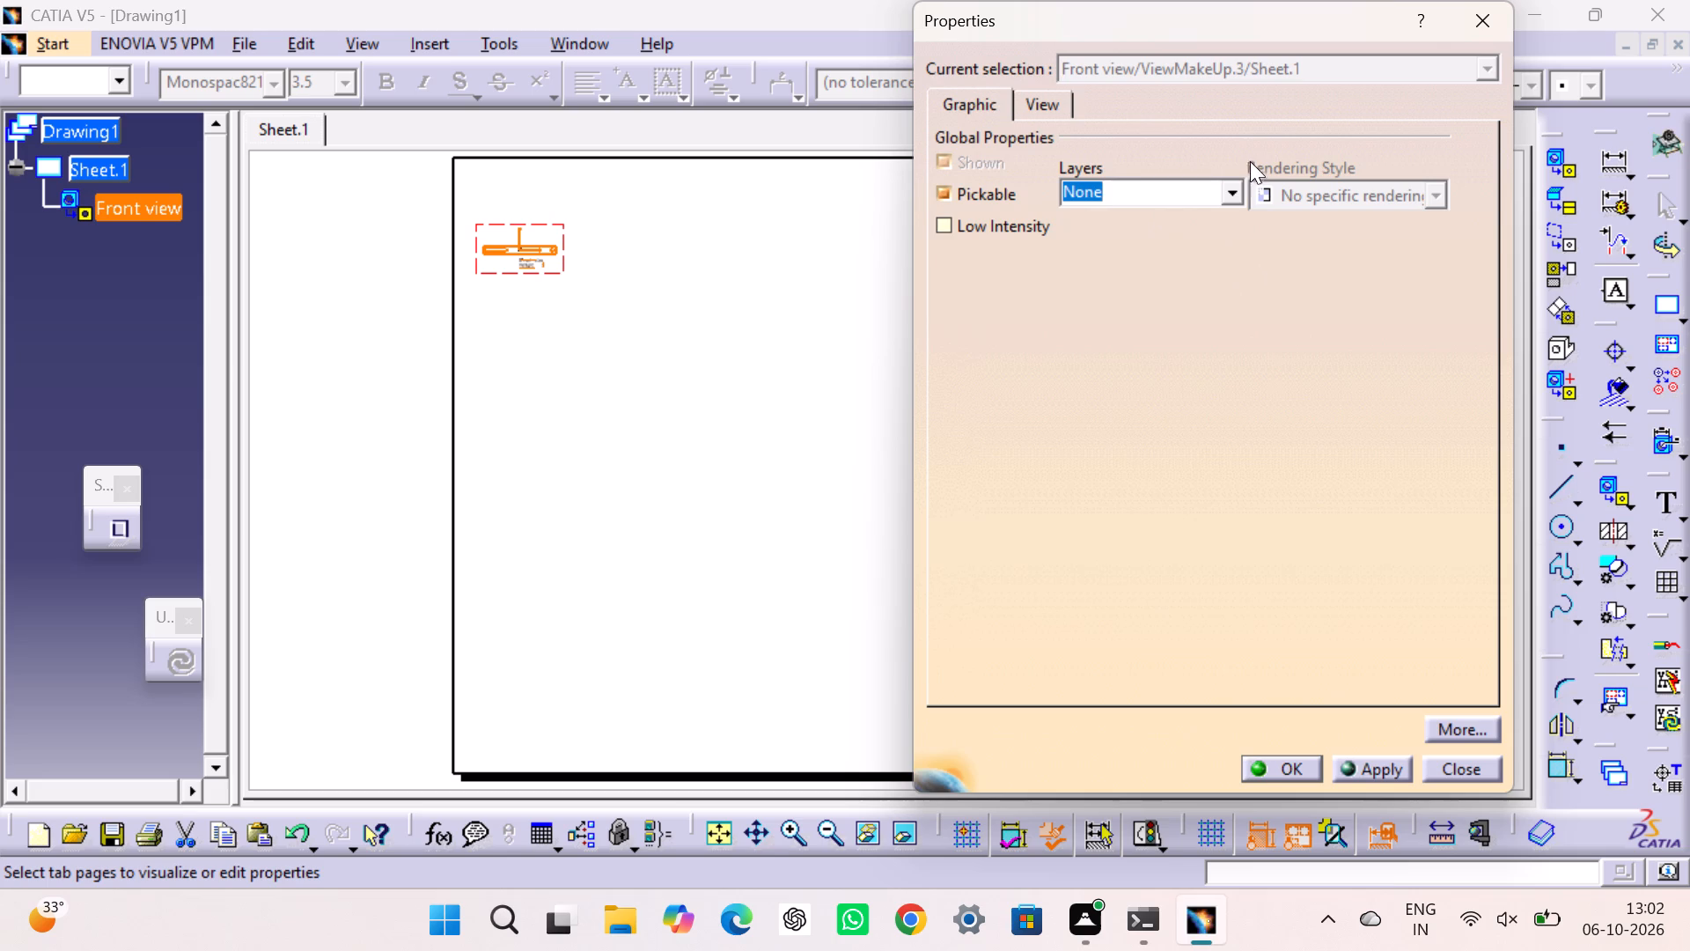
{"action": "left_click", "coordinate": [1050, 99]}
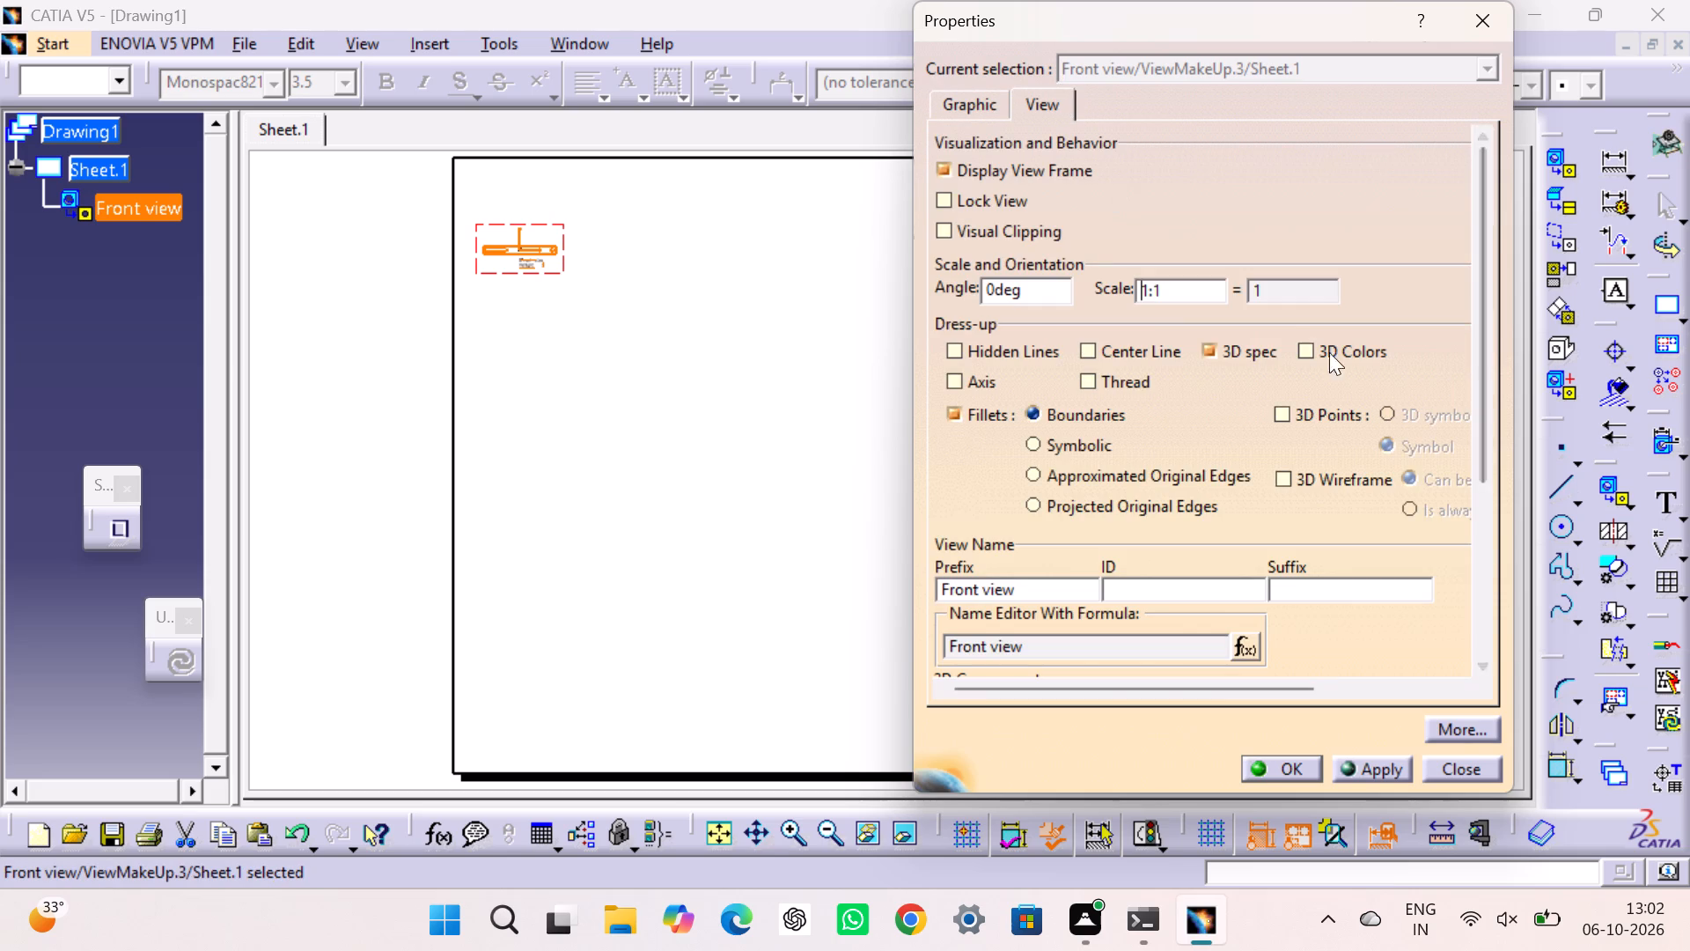
{"action": "left_click", "coordinate": [1109, 343]}
{"action": "left_click", "coordinate": [1060, 346]}
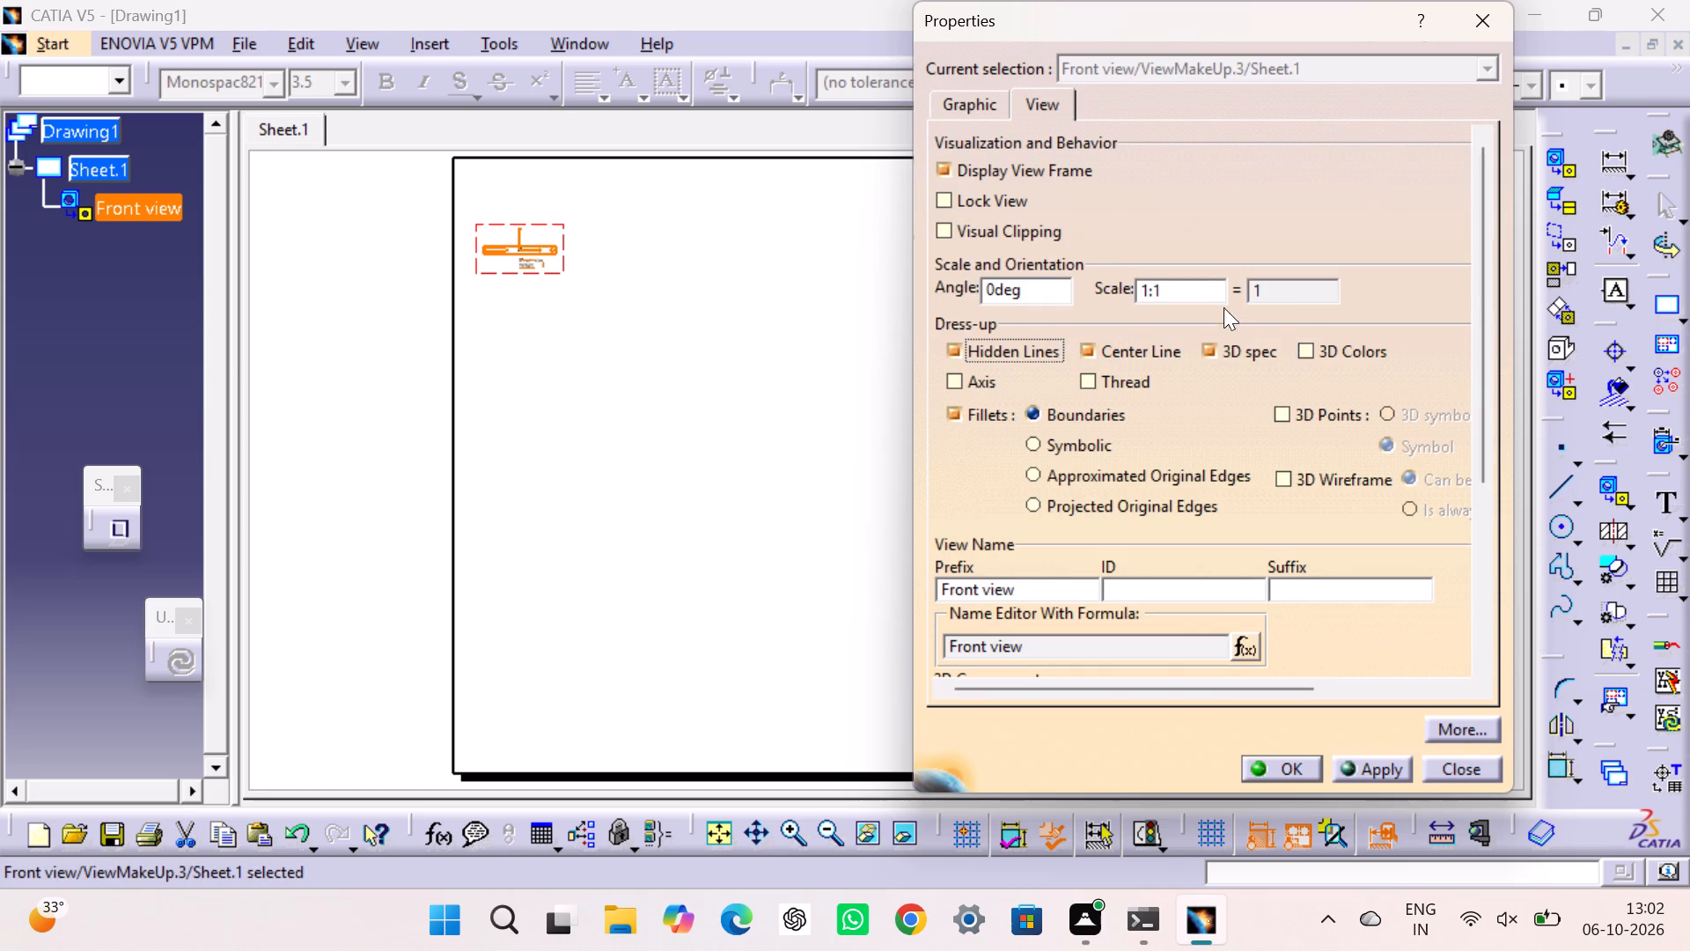
{"action": "left_click", "coordinate": [1187, 288]}
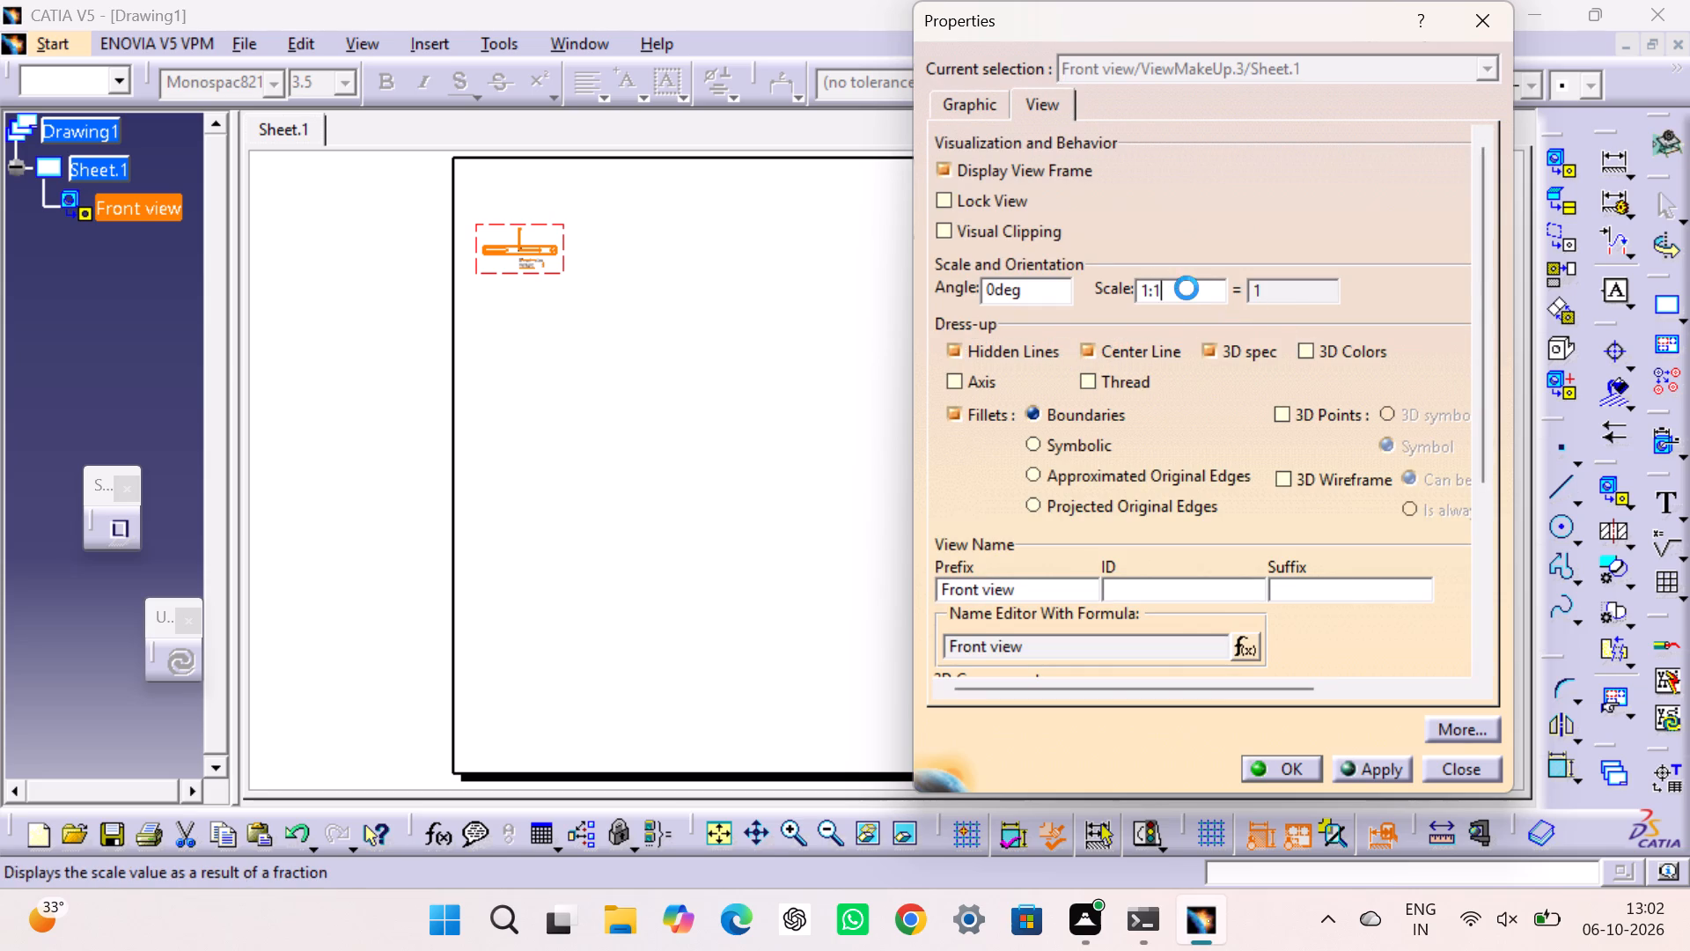
{"action": "key", "text": "Left"}
{"action": "key", "text": "Left"}
{"action": "key", "text": "BackSpace"}
{"action": "key", "text": "2"}
{"action": "key", "text": "Return"}
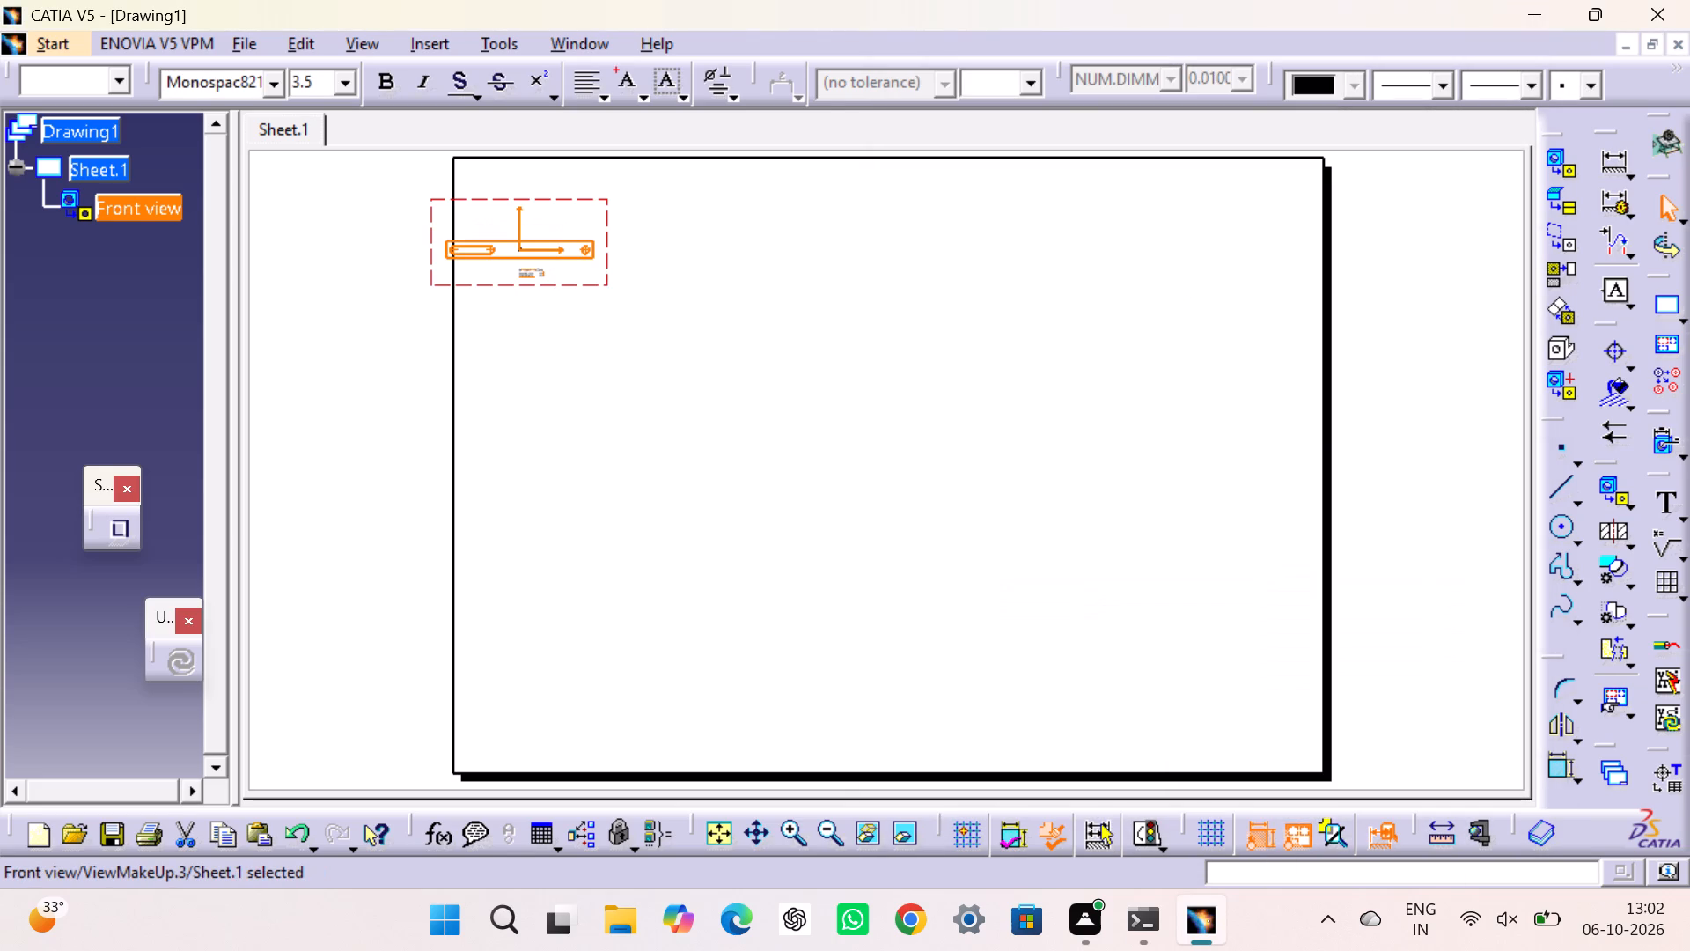
{"action": "left_click", "coordinate": [1398, 487]}
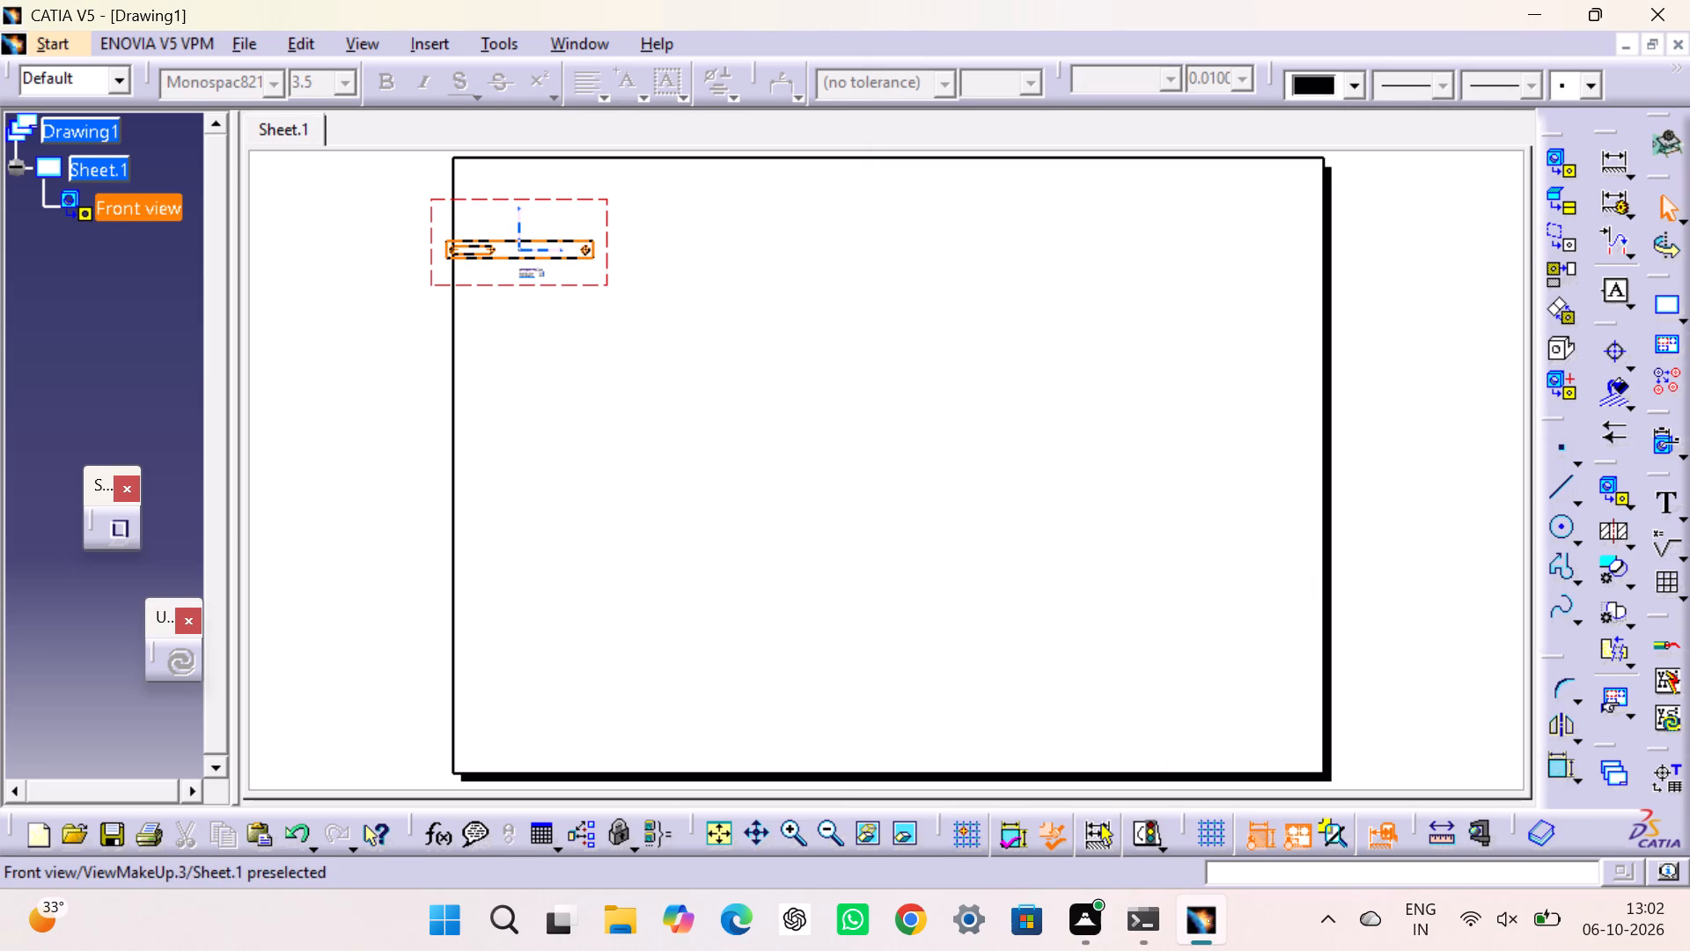
Move the front view fully inside the sheet border, slightly below the sheet's upper-left corner.
{"action": "left_click_drag", "start_coordinate": [608, 204], "coordinate": [643, 207]}
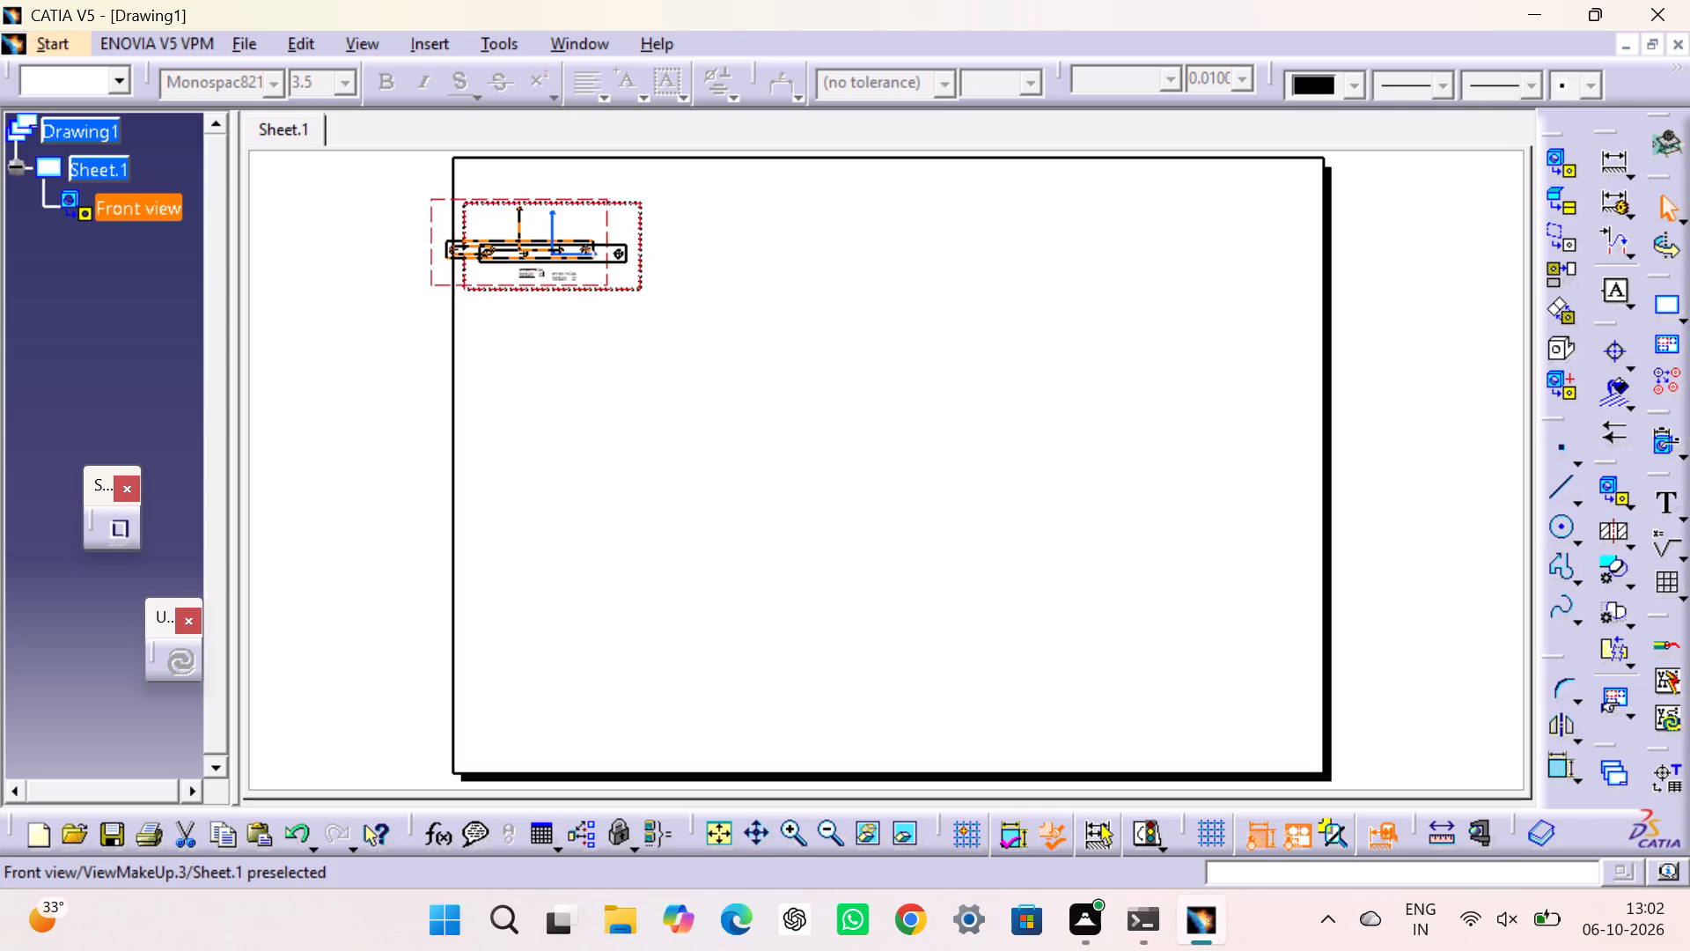
{"action": "left_click_drag", "start_coordinate": [643, 207], "coordinate": [637, 209]}
{"action": "left_click", "coordinate": [707, 278]}
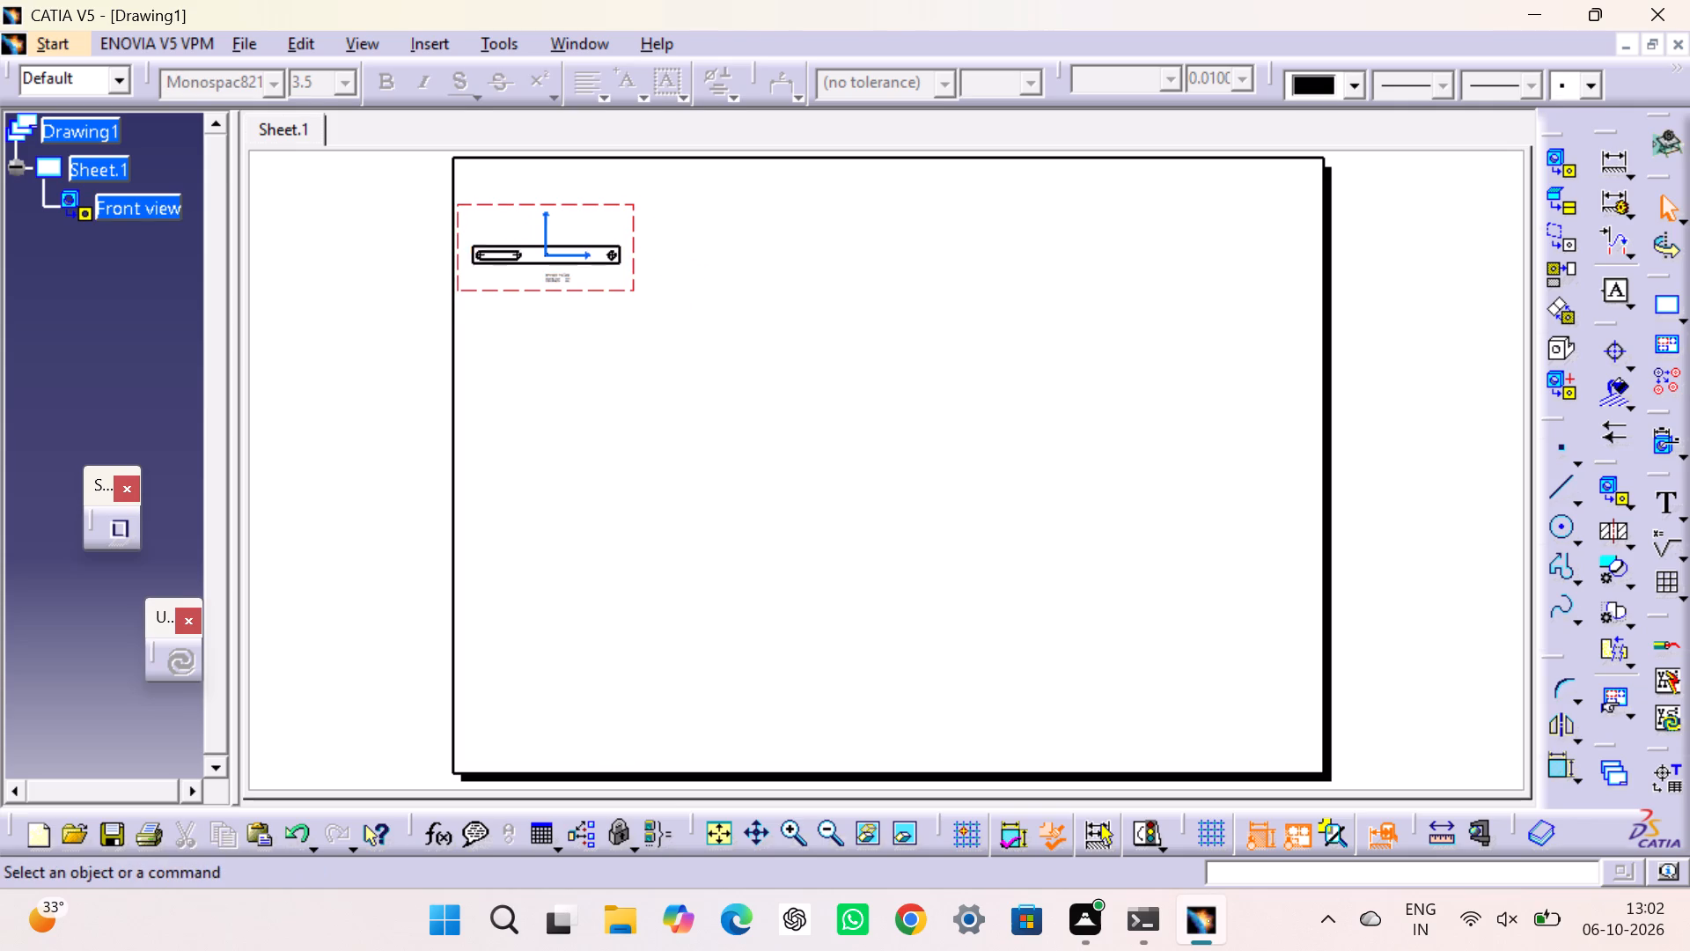
{"action": "left_click_drag", "start_coordinate": [629, 293], "coordinate": [641, 323]}
{"action": "left_click", "coordinate": [698, 302]}
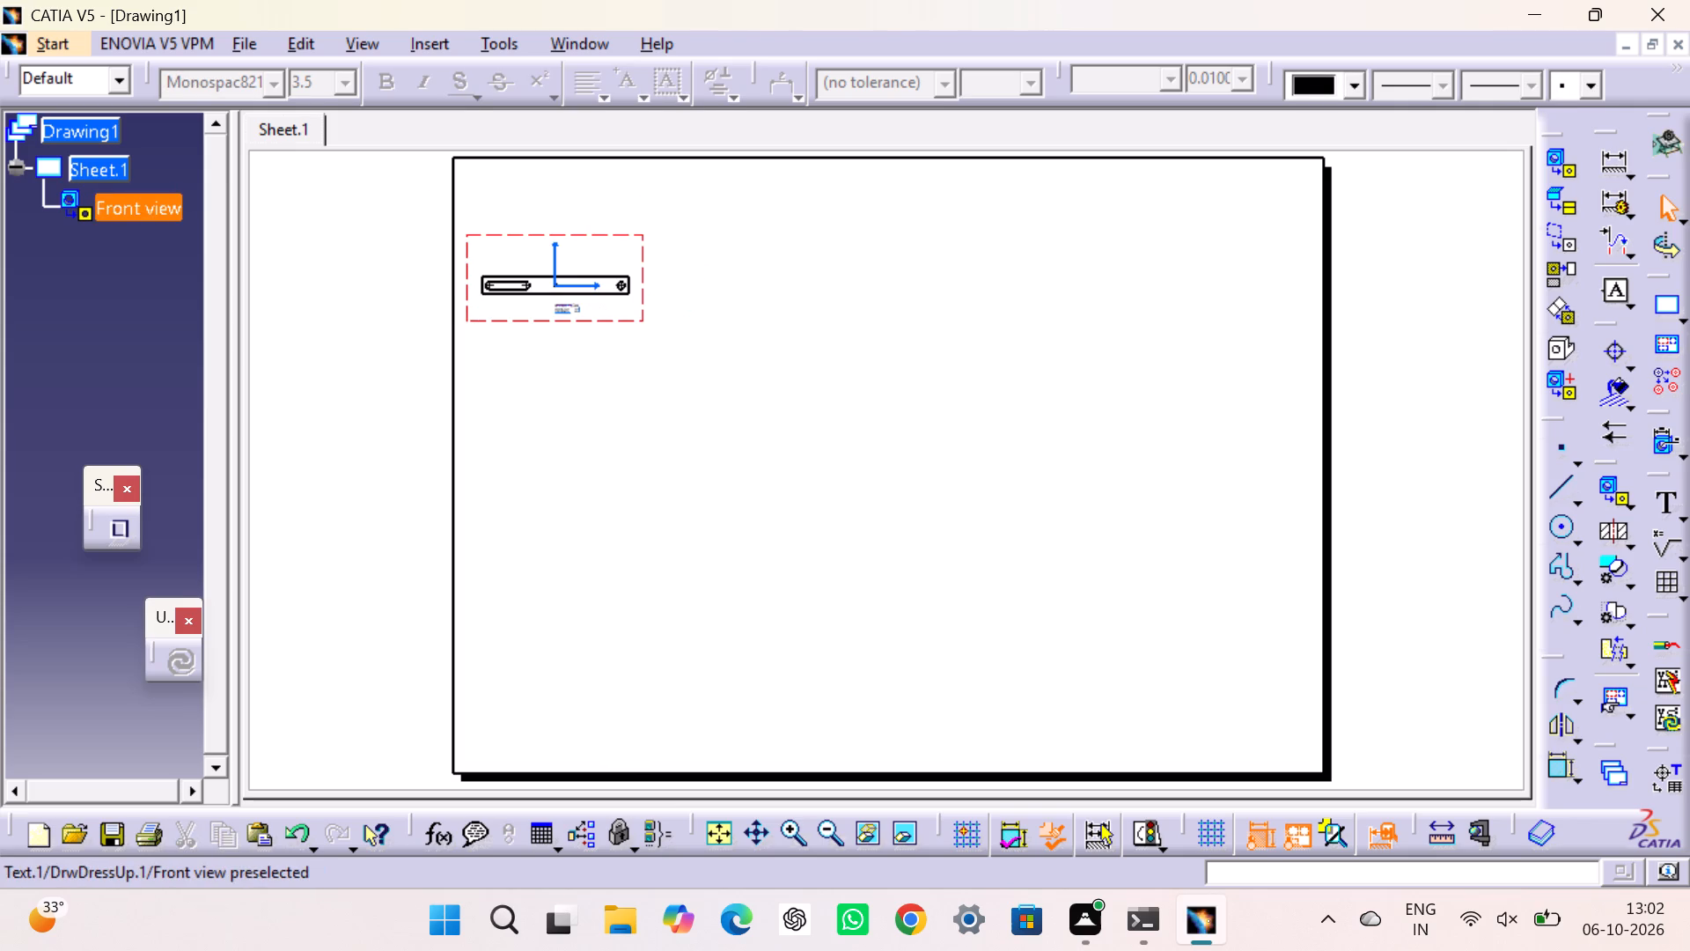
Set the text size of the front view's name and scale label to 7.0 mm.
{"action": "left_click", "coordinate": [575, 306]}
{"action": "left_click", "coordinate": [349, 82]}
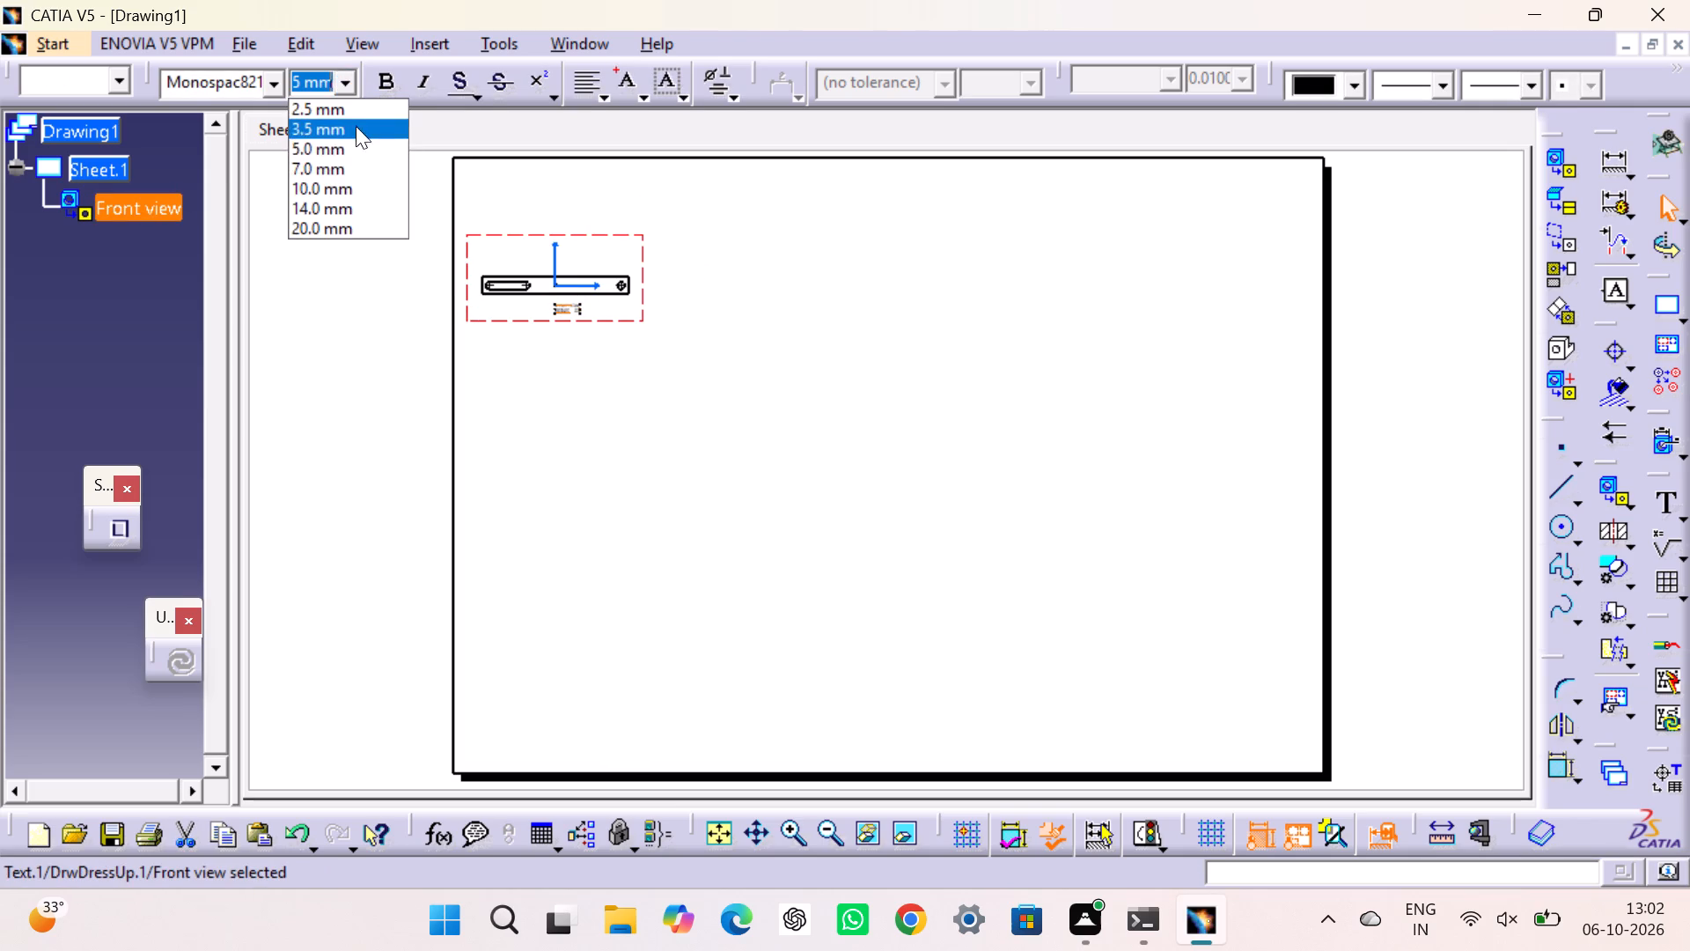
{"action": "left_click", "coordinate": [361, 174]}
{"action": "left_click", "coordinate": [371, 288]}
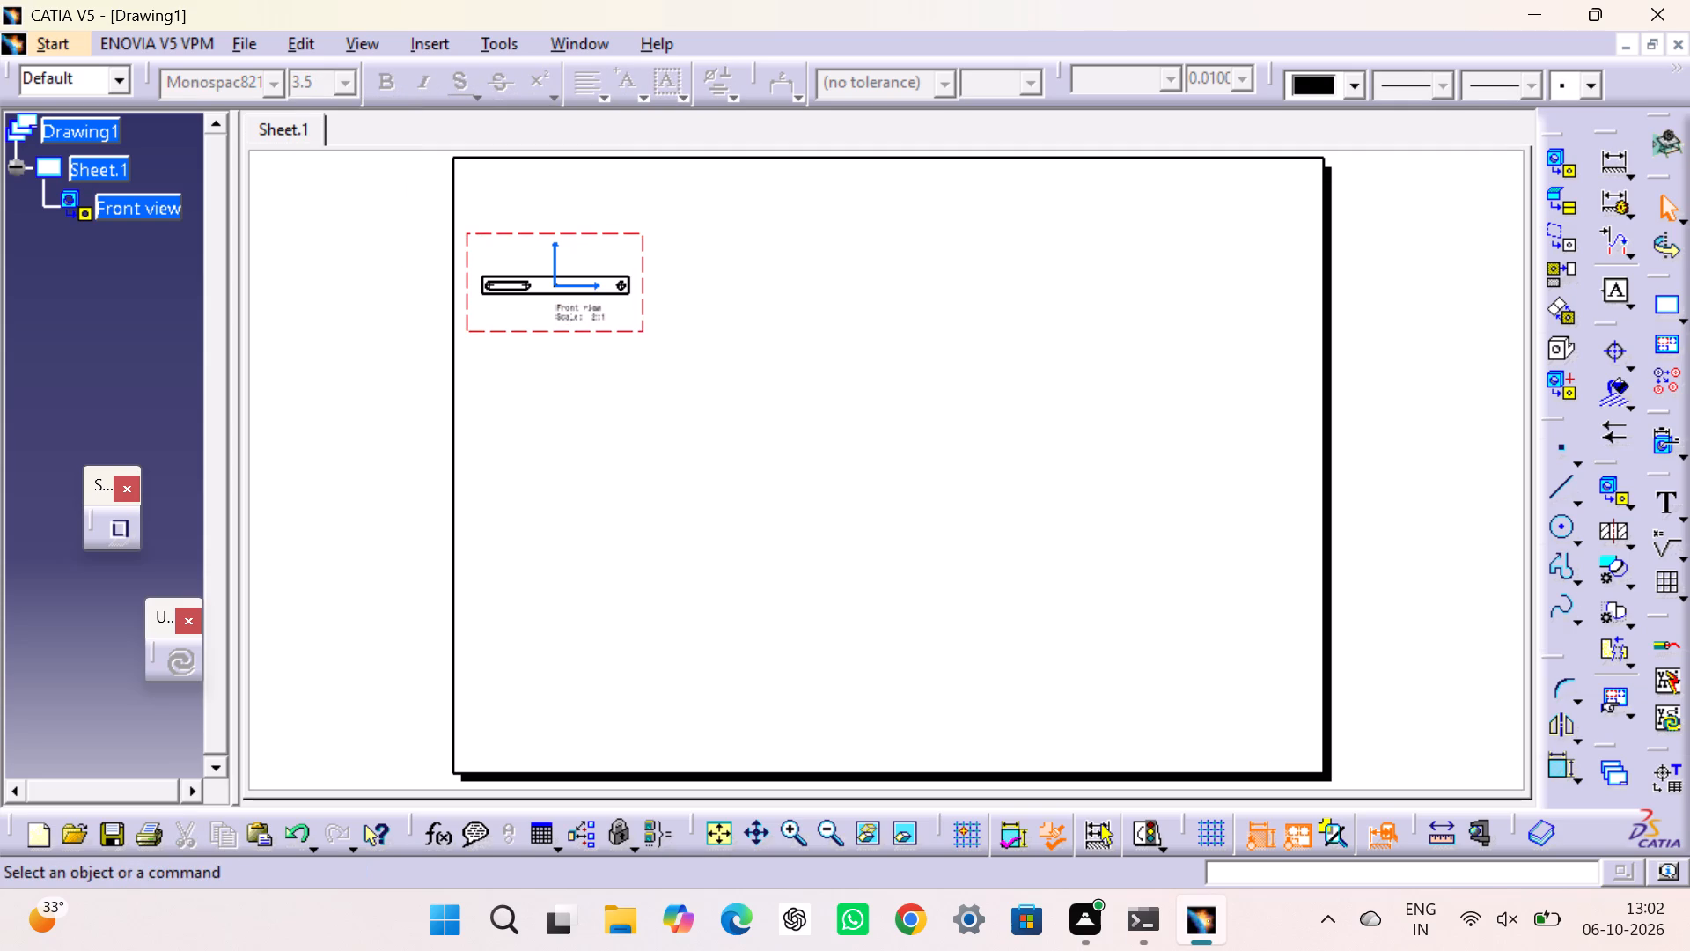
Project a top view of the base from the front view and place it directly below.
{"action": "left_click", "coordinate": [776, 343]}
{"action": "left_click", "coordinate": [1552, 269]}
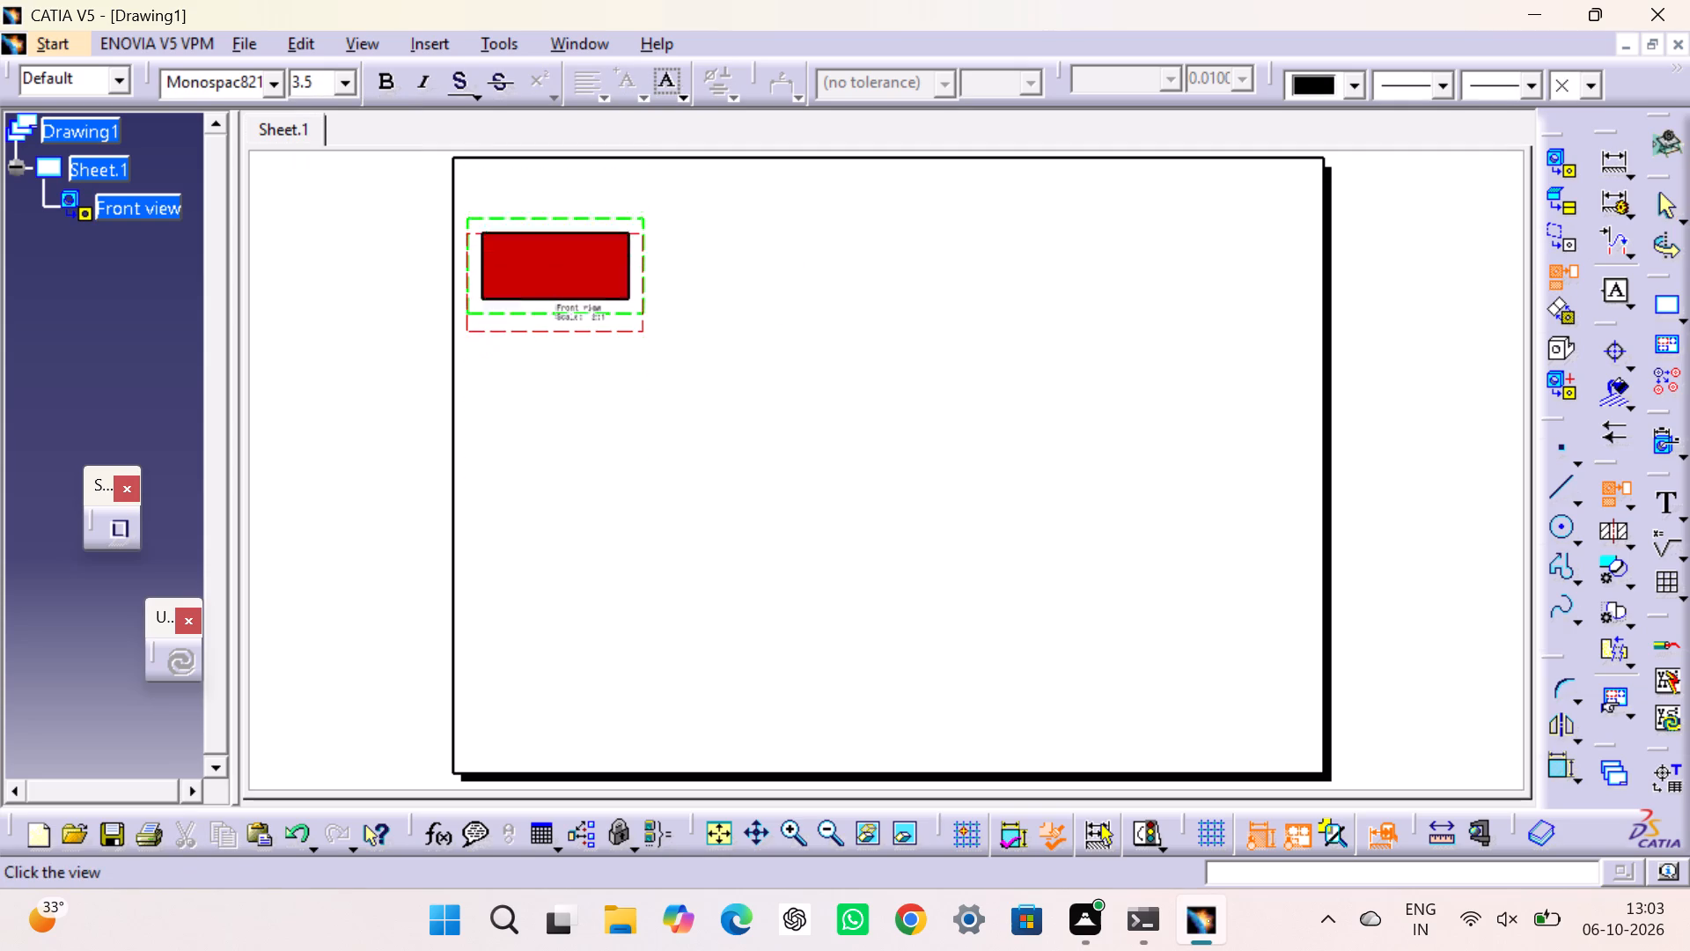
{"action": "left_click", "coordinate": [549, 402]}
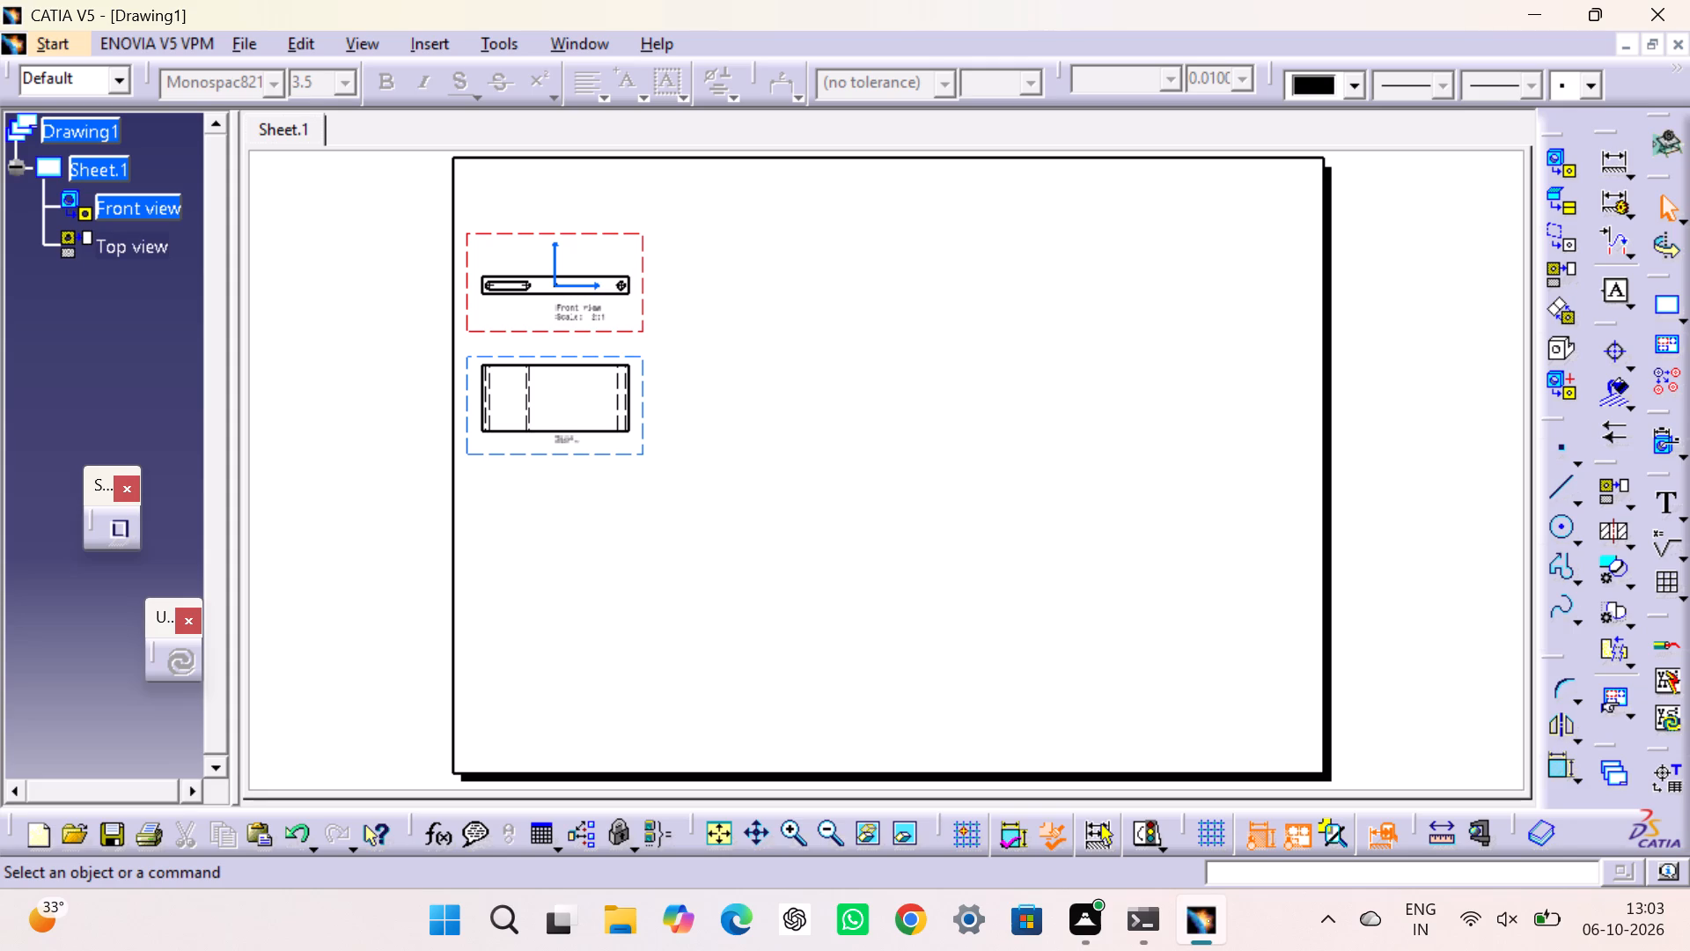
Set the text size of the top view's name and scale label to 7.0 mm.
{"action": "scroll", "coordinate": [591, 461], "scroll_direction": "down", "scroll_amount": 2}
{"action": "scroll", "coordinate": [591, 453], "scroll_direction": "up", "scroll_amount": 2}
{"action": "triple_click", "coordinate": [797, 831]}
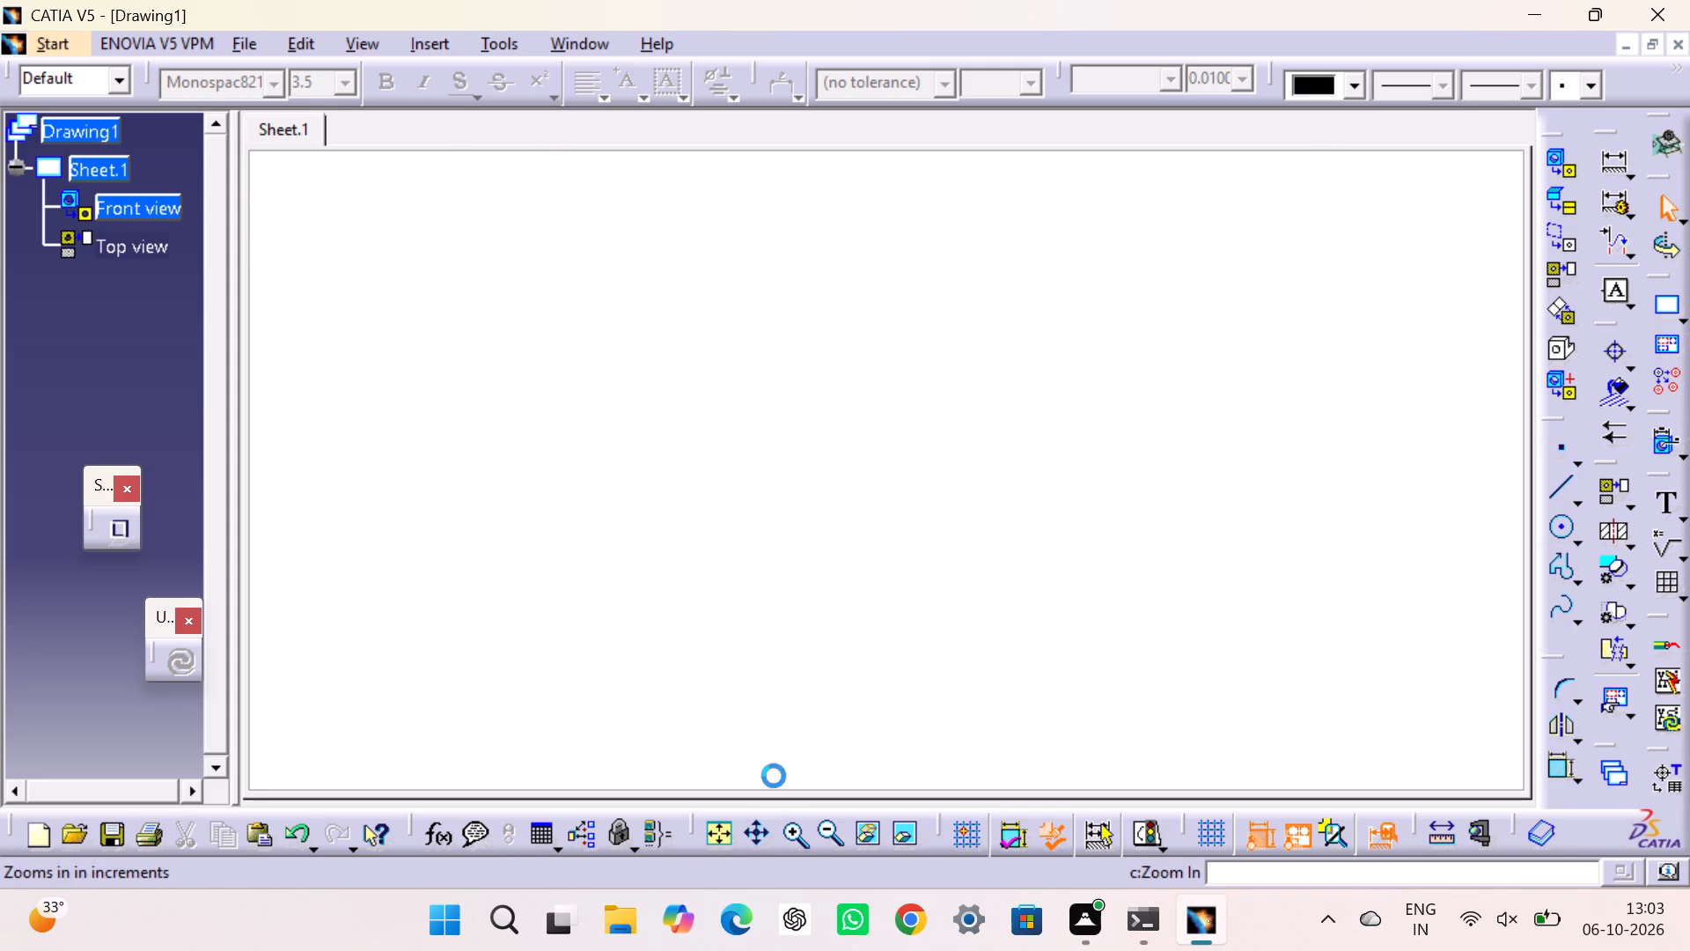
{"action": "middle_click_drag", "start_coordinate": [700, 652], "coordinate": [1190, 734]}
{"action": "middle_click_drag", "start_coordinate": [555, 564], "coordinate": [762, 631]}
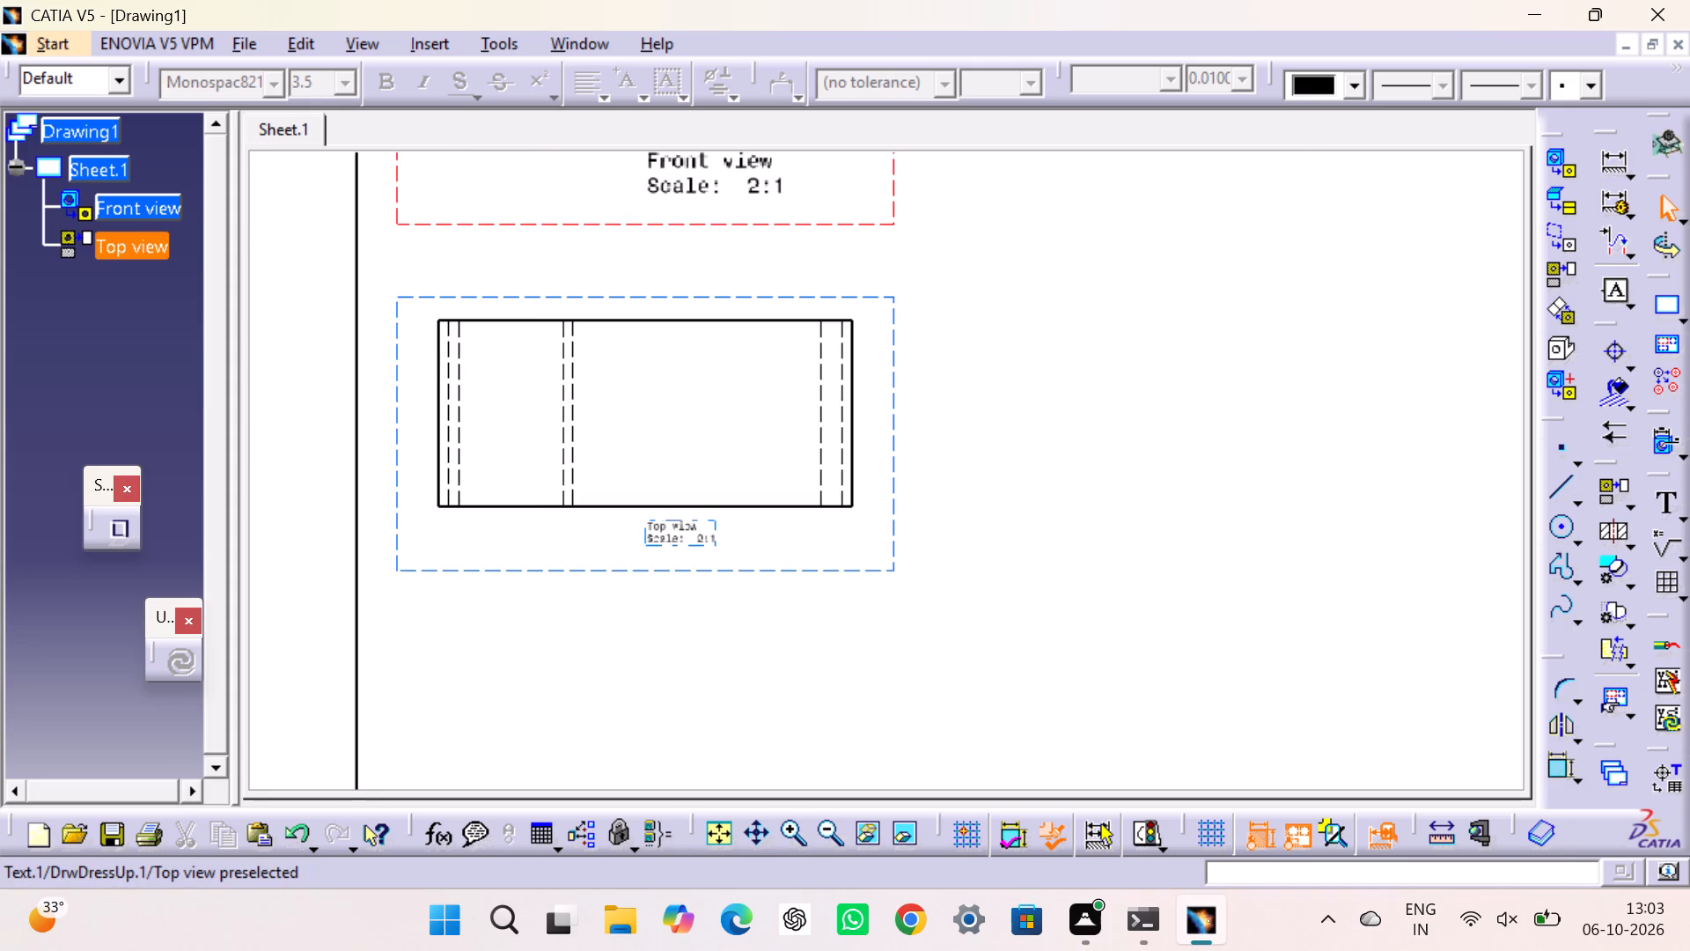
{"action": "left_click", "coordinate": [661, 533]}
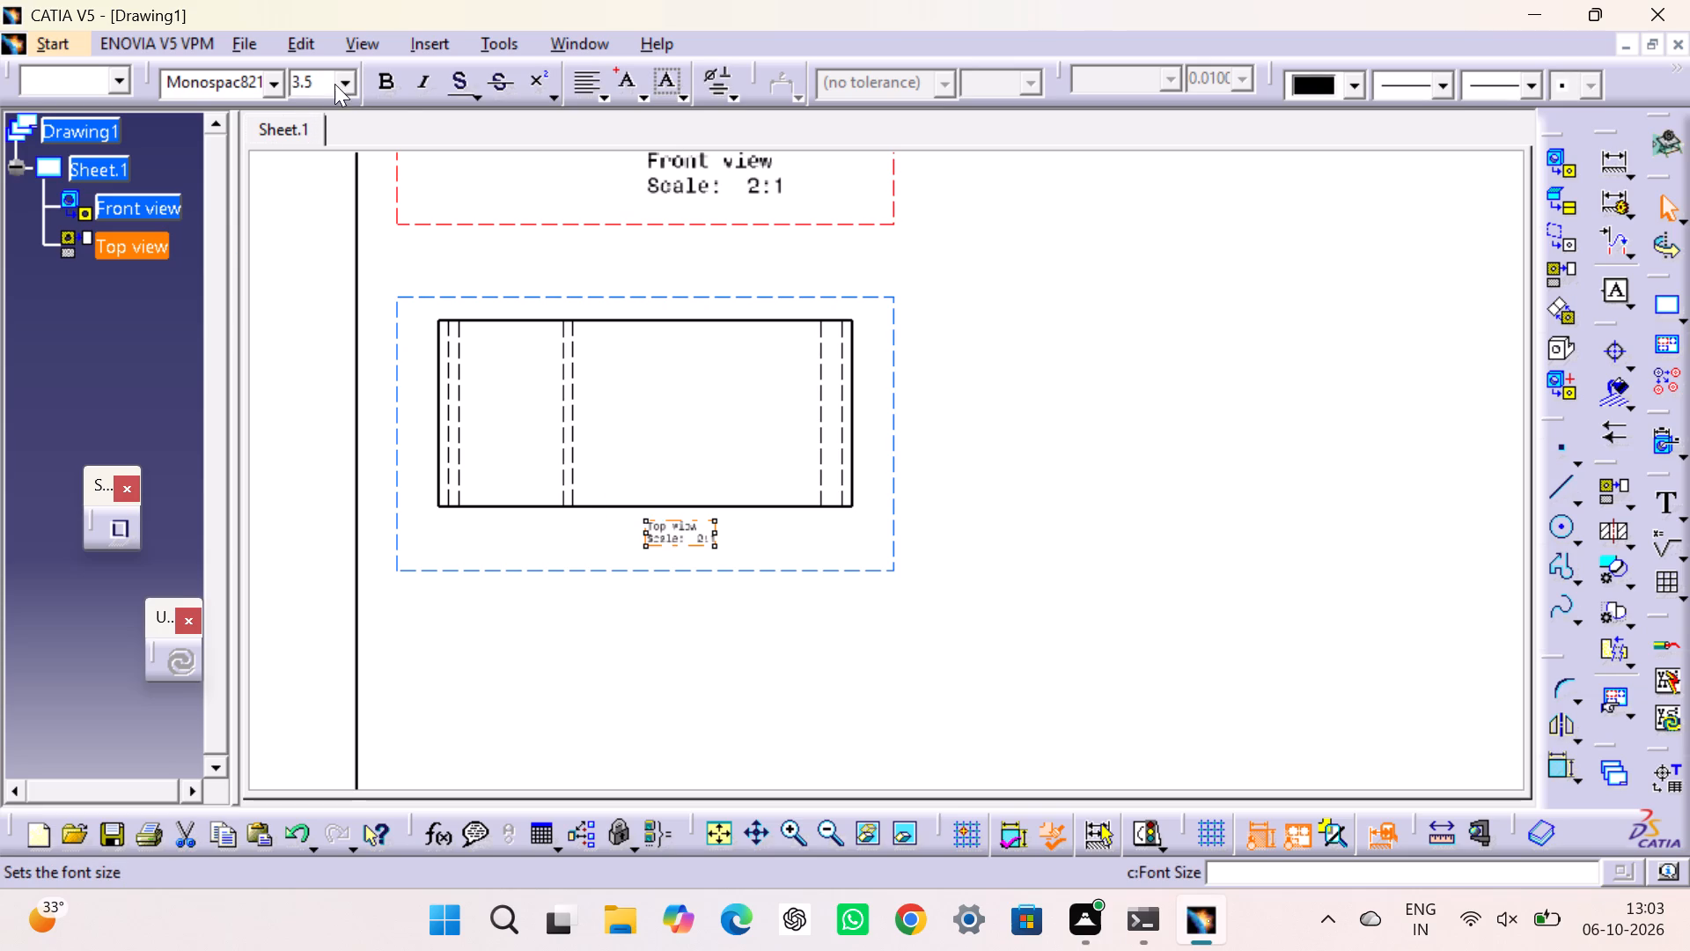
{"action": "left_click", "coordinate": [347, 85]}
{"action": "left_click", "coordinate": [345, 174]}
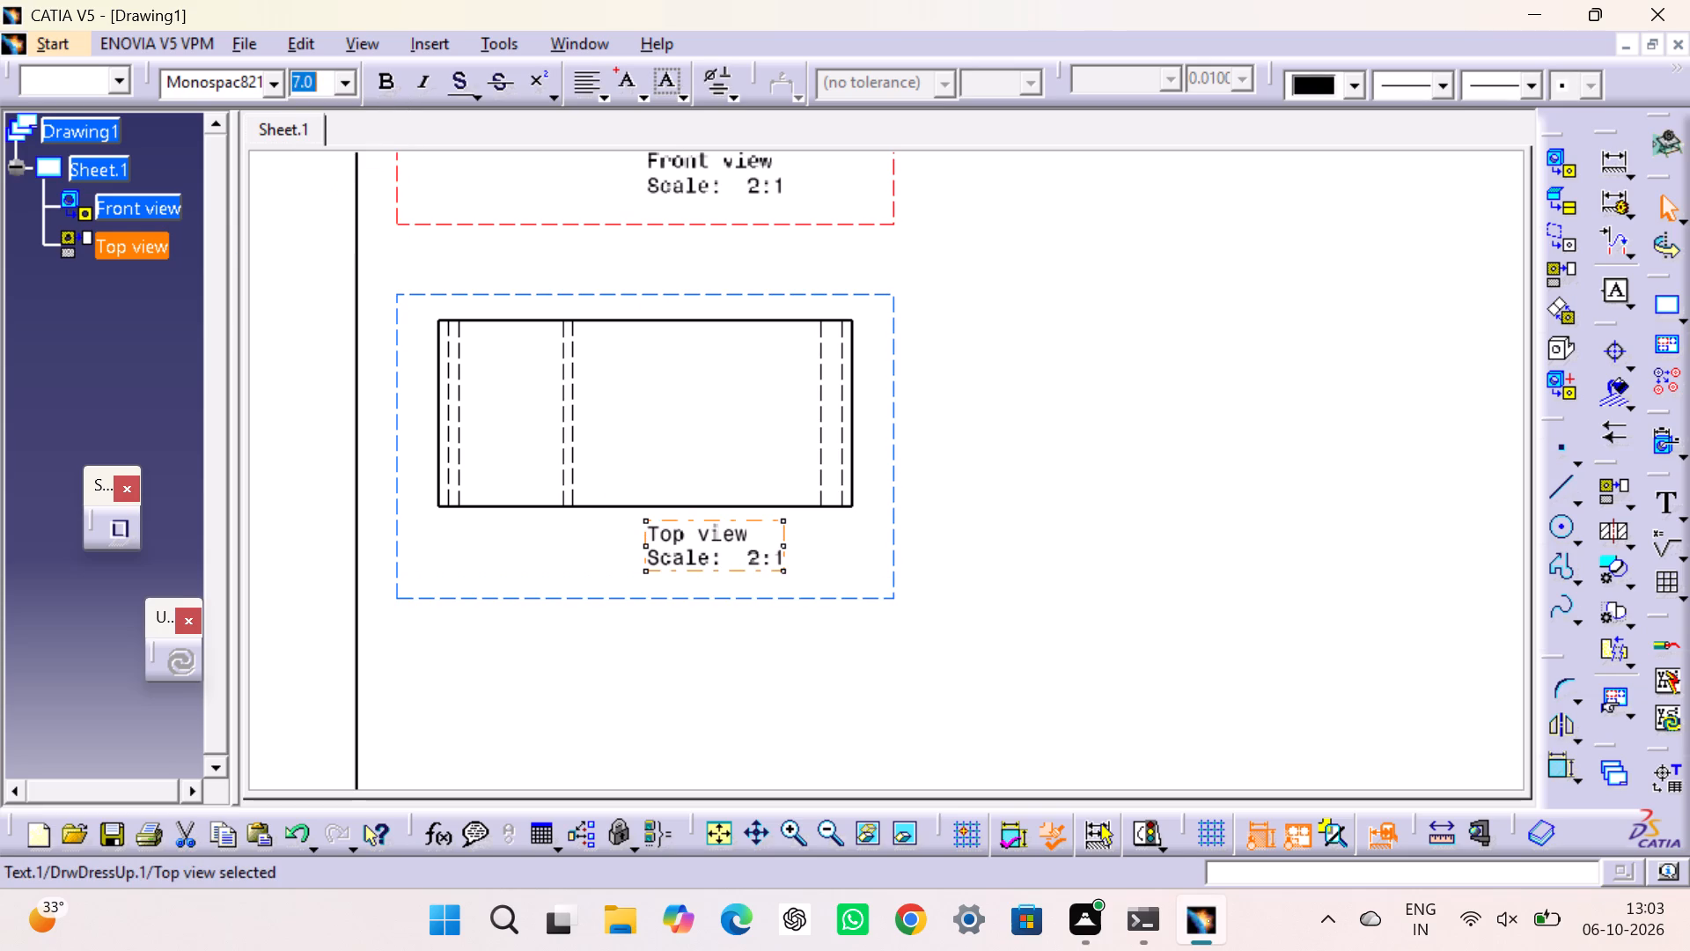
{"action": "left_click_drag", "start_coordinate": [1283, 537], "coordinate": [1265, 524]}
Move the top view above the front view, just inside the sheet's upper border.
{"action": "middle_click_drag", "start_coordinate": [1146, 499], "coordinate": [1003, 712]}
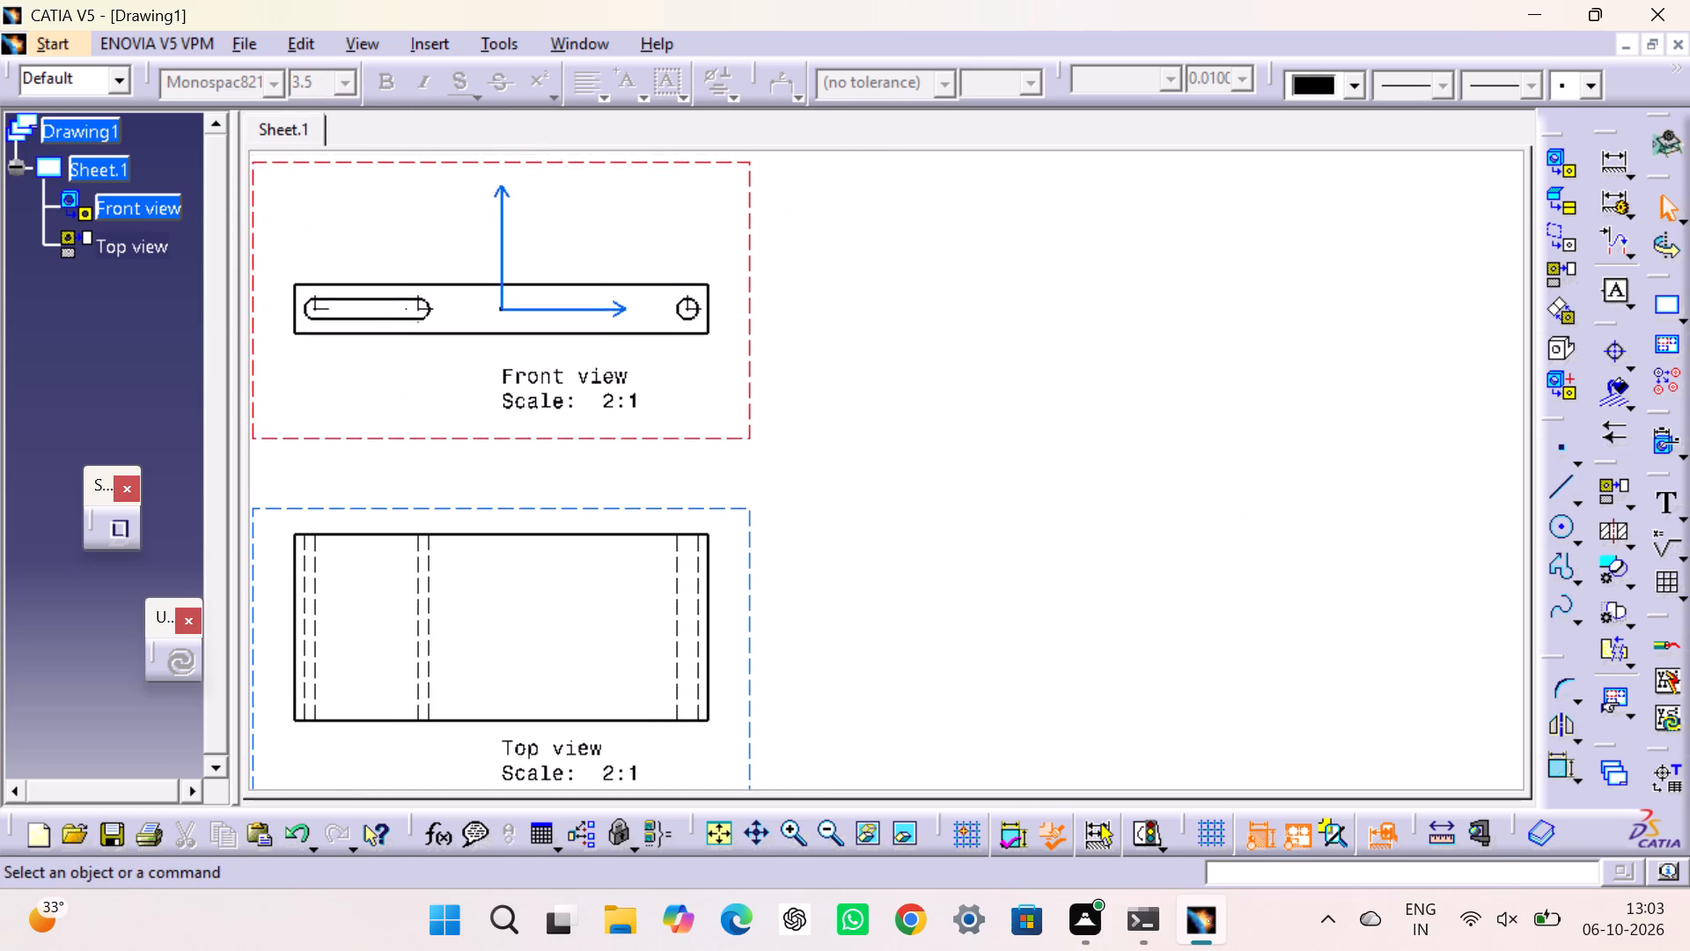
{"action": "middle_click_drag", "start_coordinate": [1003, 712], "coordinate": [999, 645]}
{"action": "left_click", "coordinate": [722, 826]}
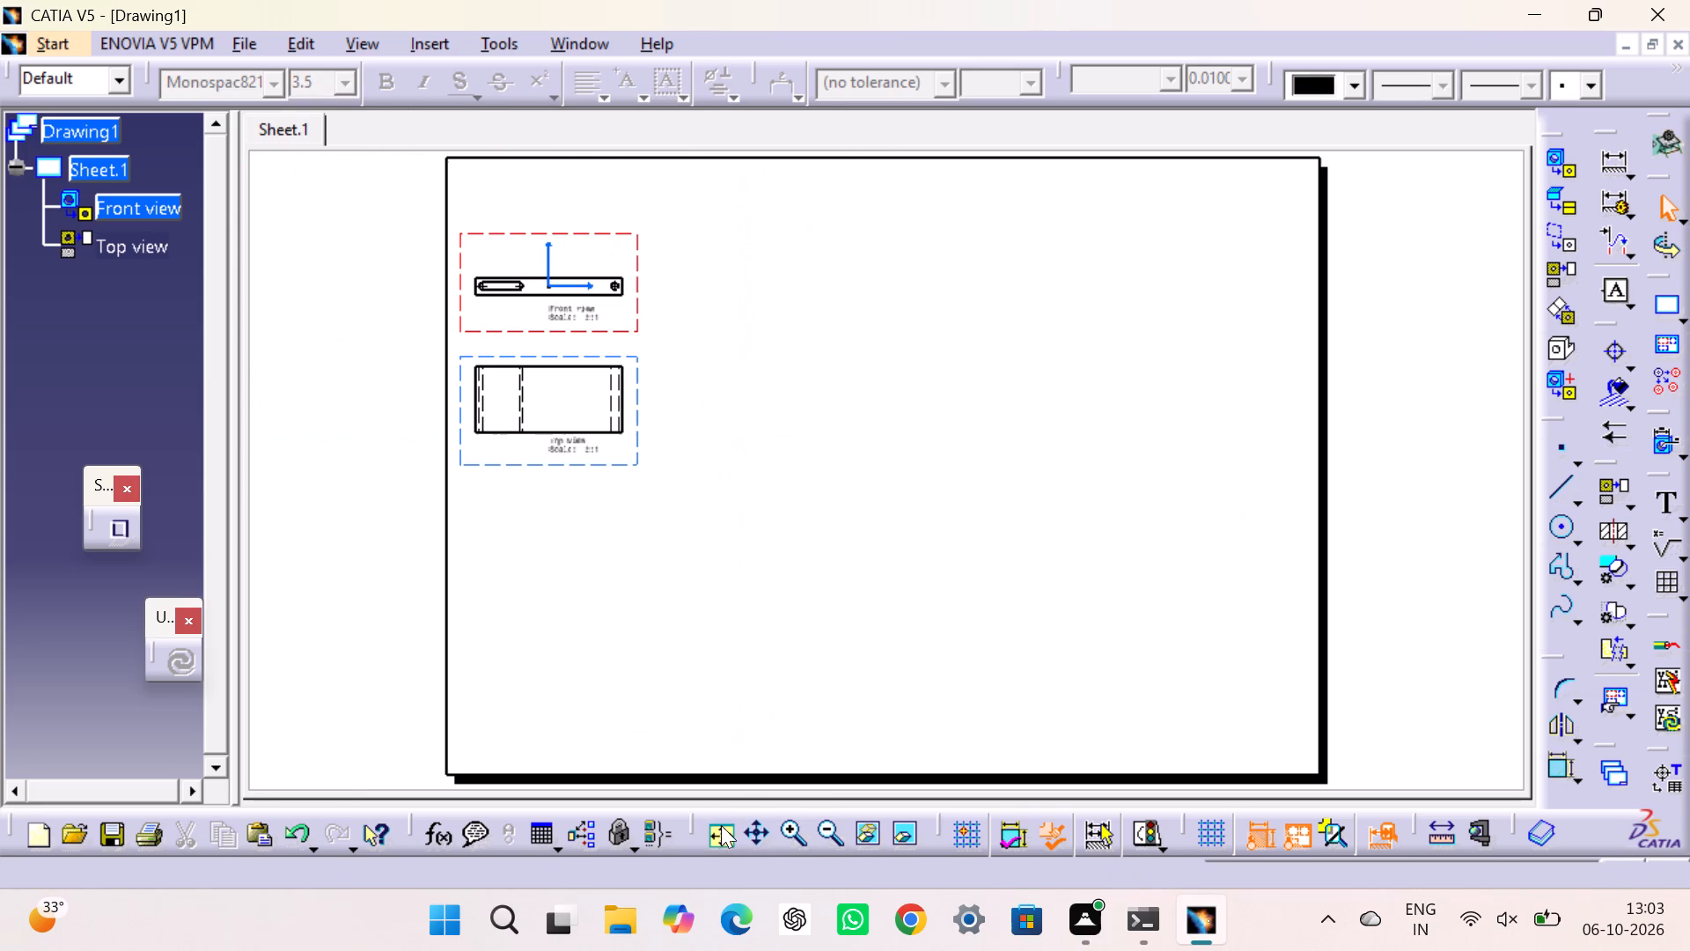
{"action": "left_click", "coordinate": [801, 505]}
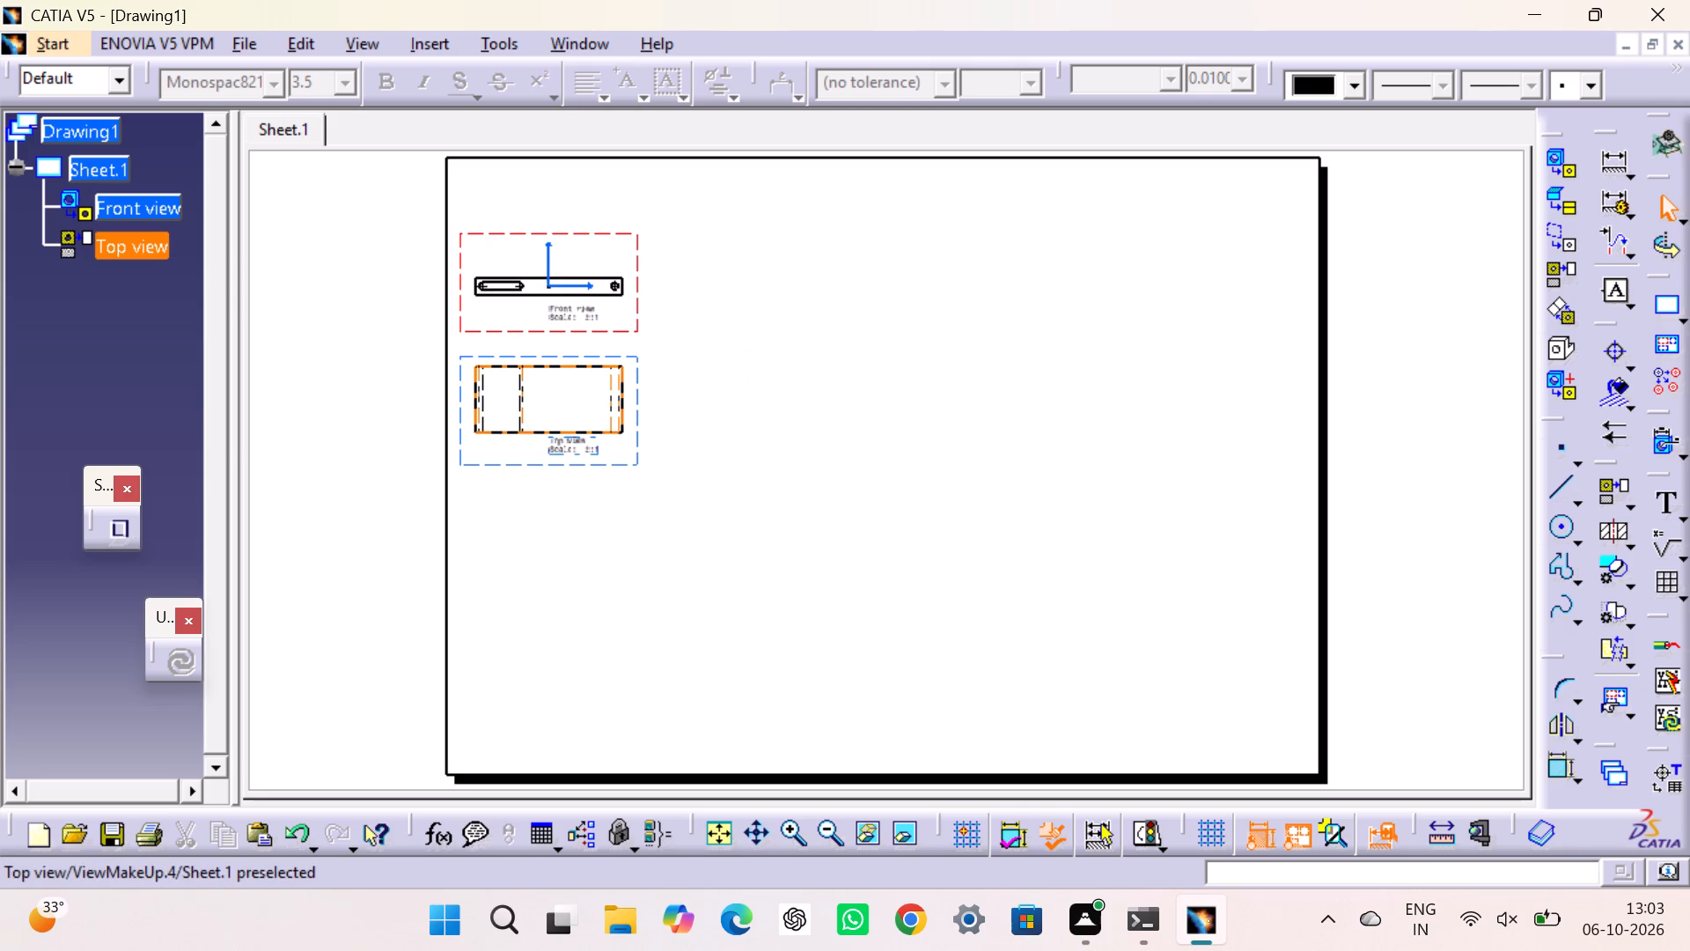
{"action": "left_click_drag", "start_coordinate": [641, 392], "coordinate": [641, 183]}
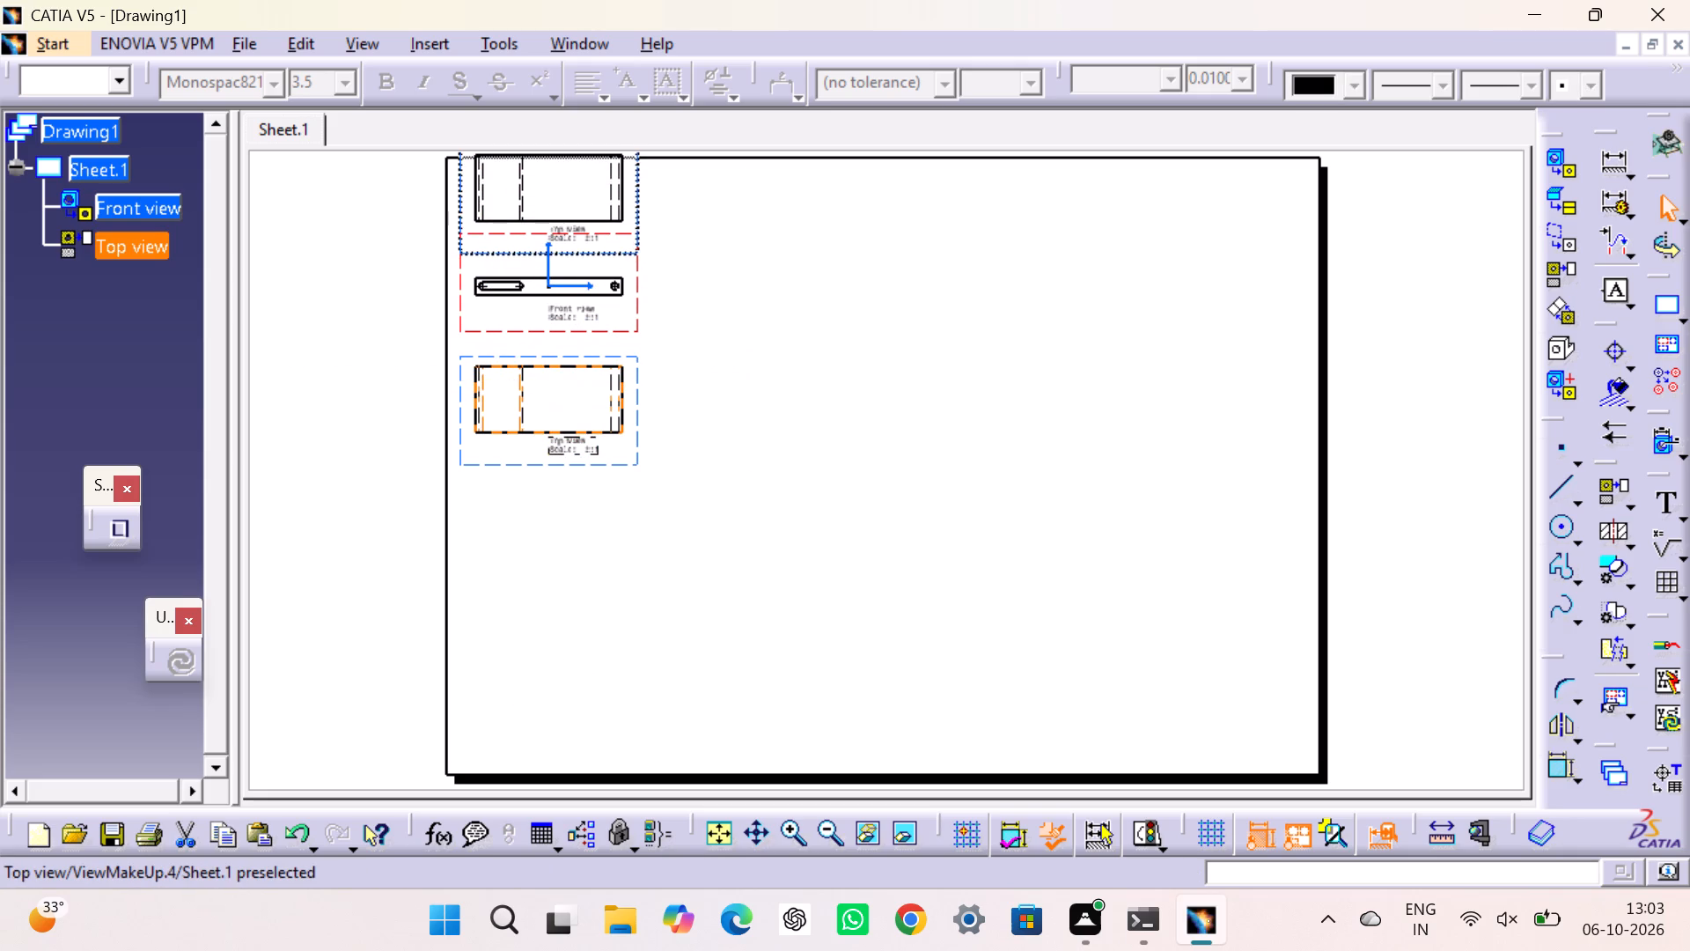
{"action": "left_click_drag", "start_coordinate": [641, 183], "coordinate": [641, 196]}
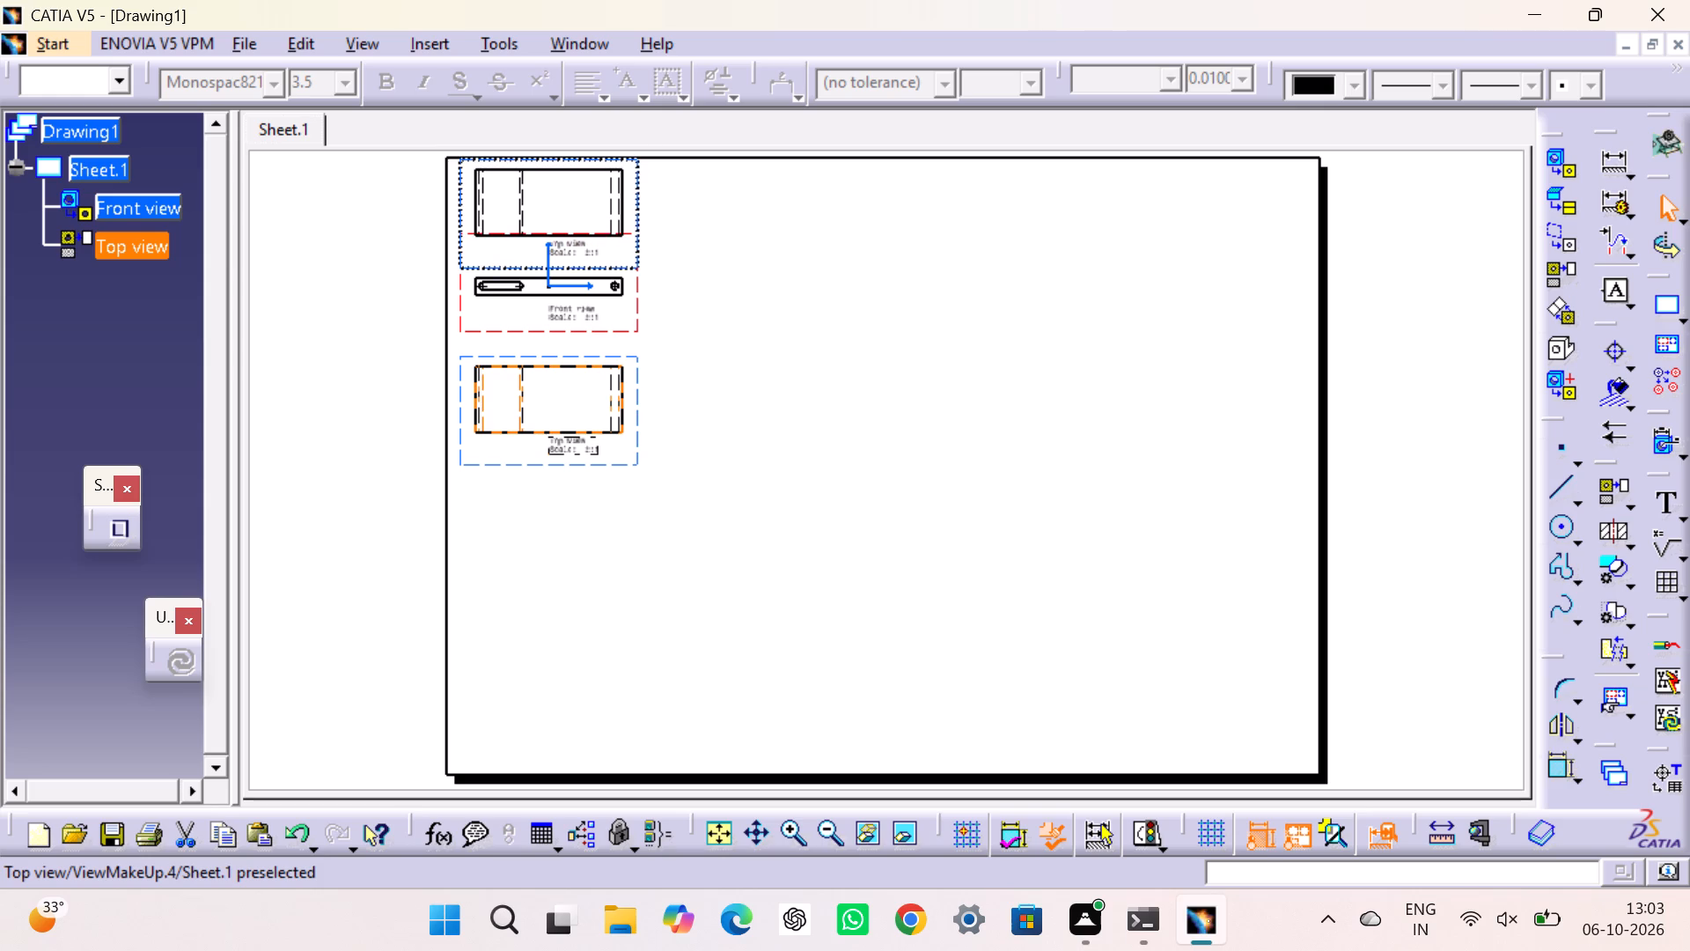
{"action": "left_click_drag", "start_coordinate": [641, 196], "coordinate": [641, 198]}
{"action": "left_click", "coordinate": [845, 296]}
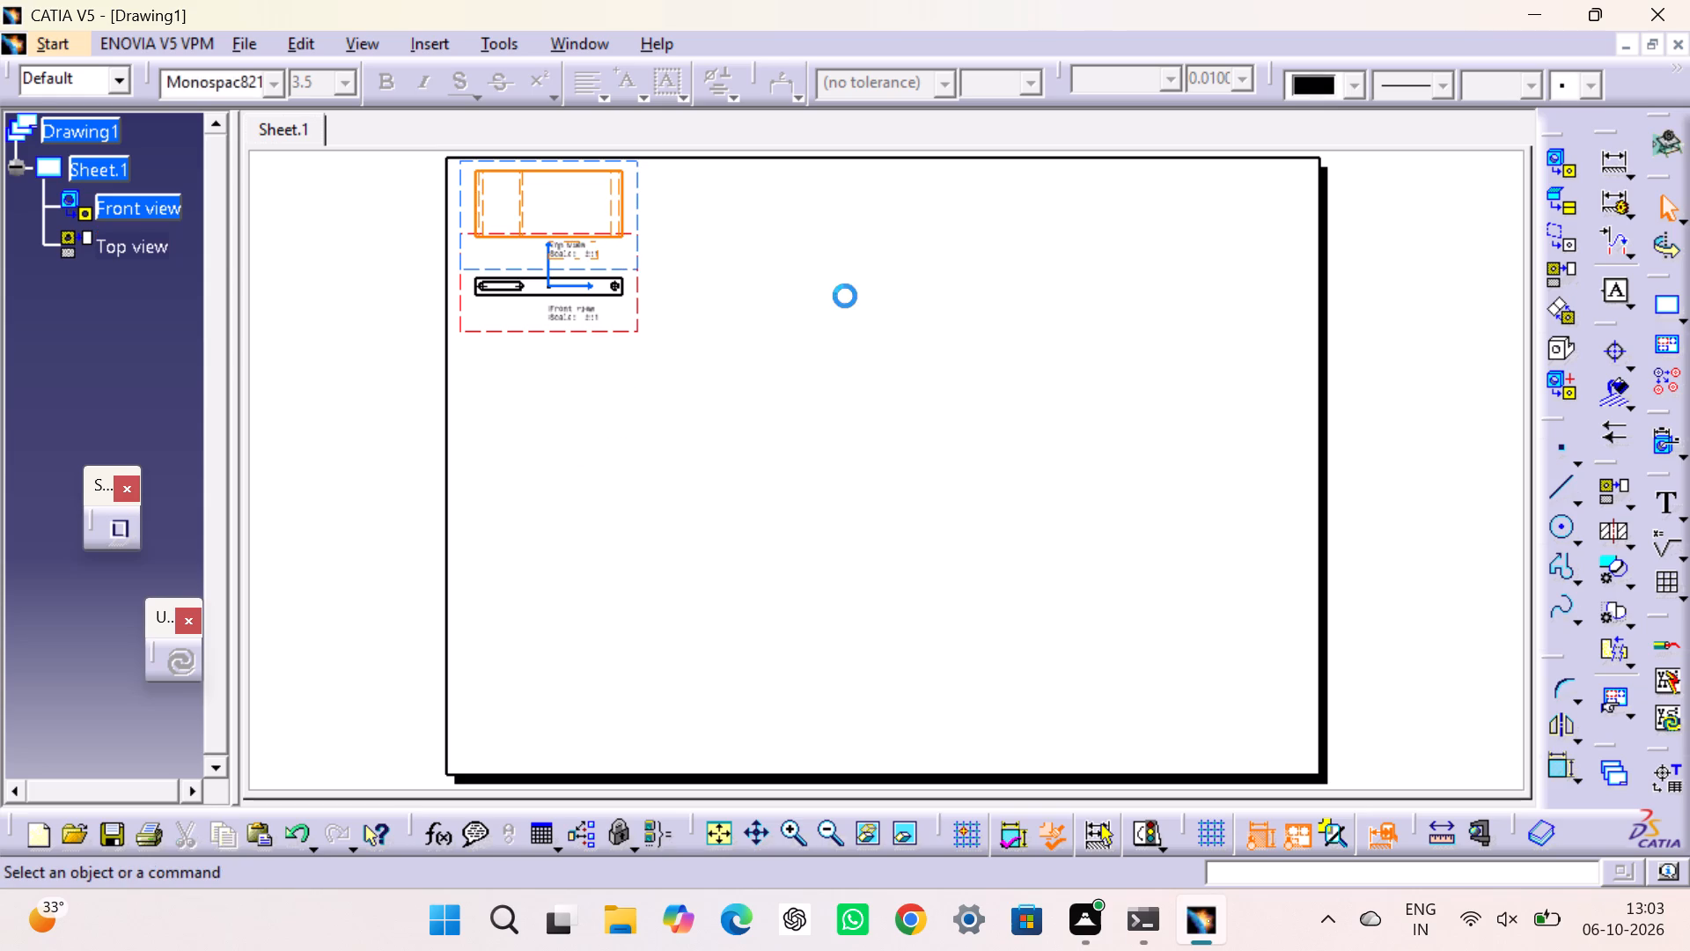
Shift the top view's name and scale label slightly right and down, into the gap between the two views.
{"action": "left_click_drag", "start_coordinate": [600, 255], "coordinate": [620, 255]}
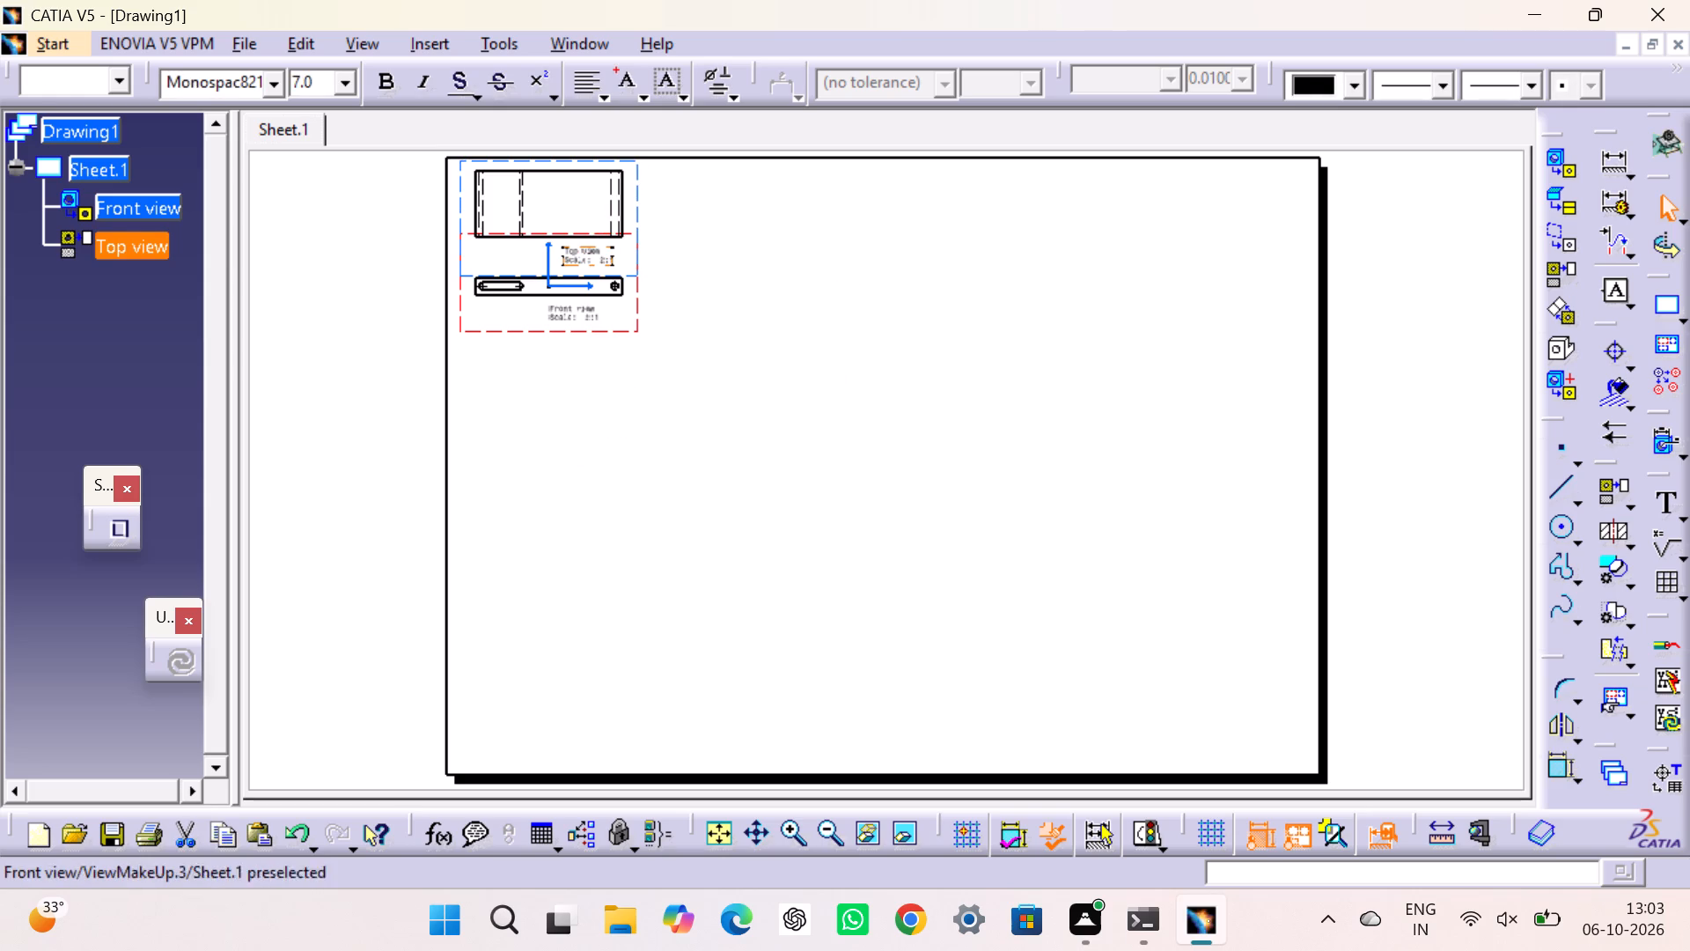
{"action": "left_click", "coordinate": [828, 379]}
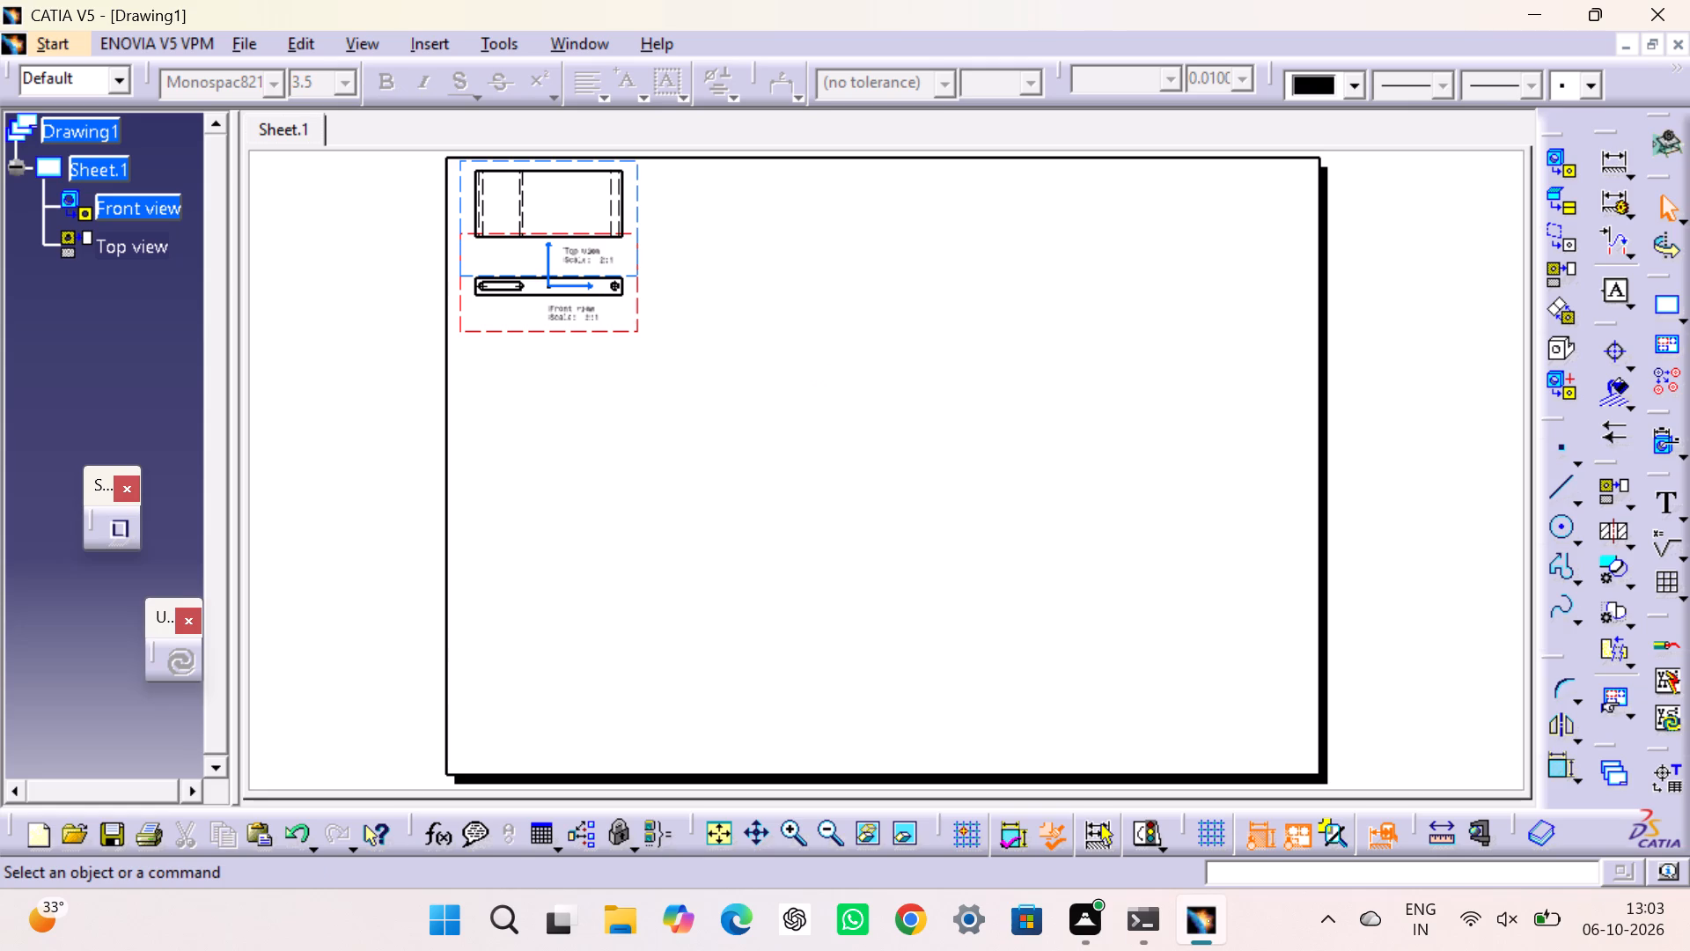
{"action": "double_click", "coordinate": [968, 462]}
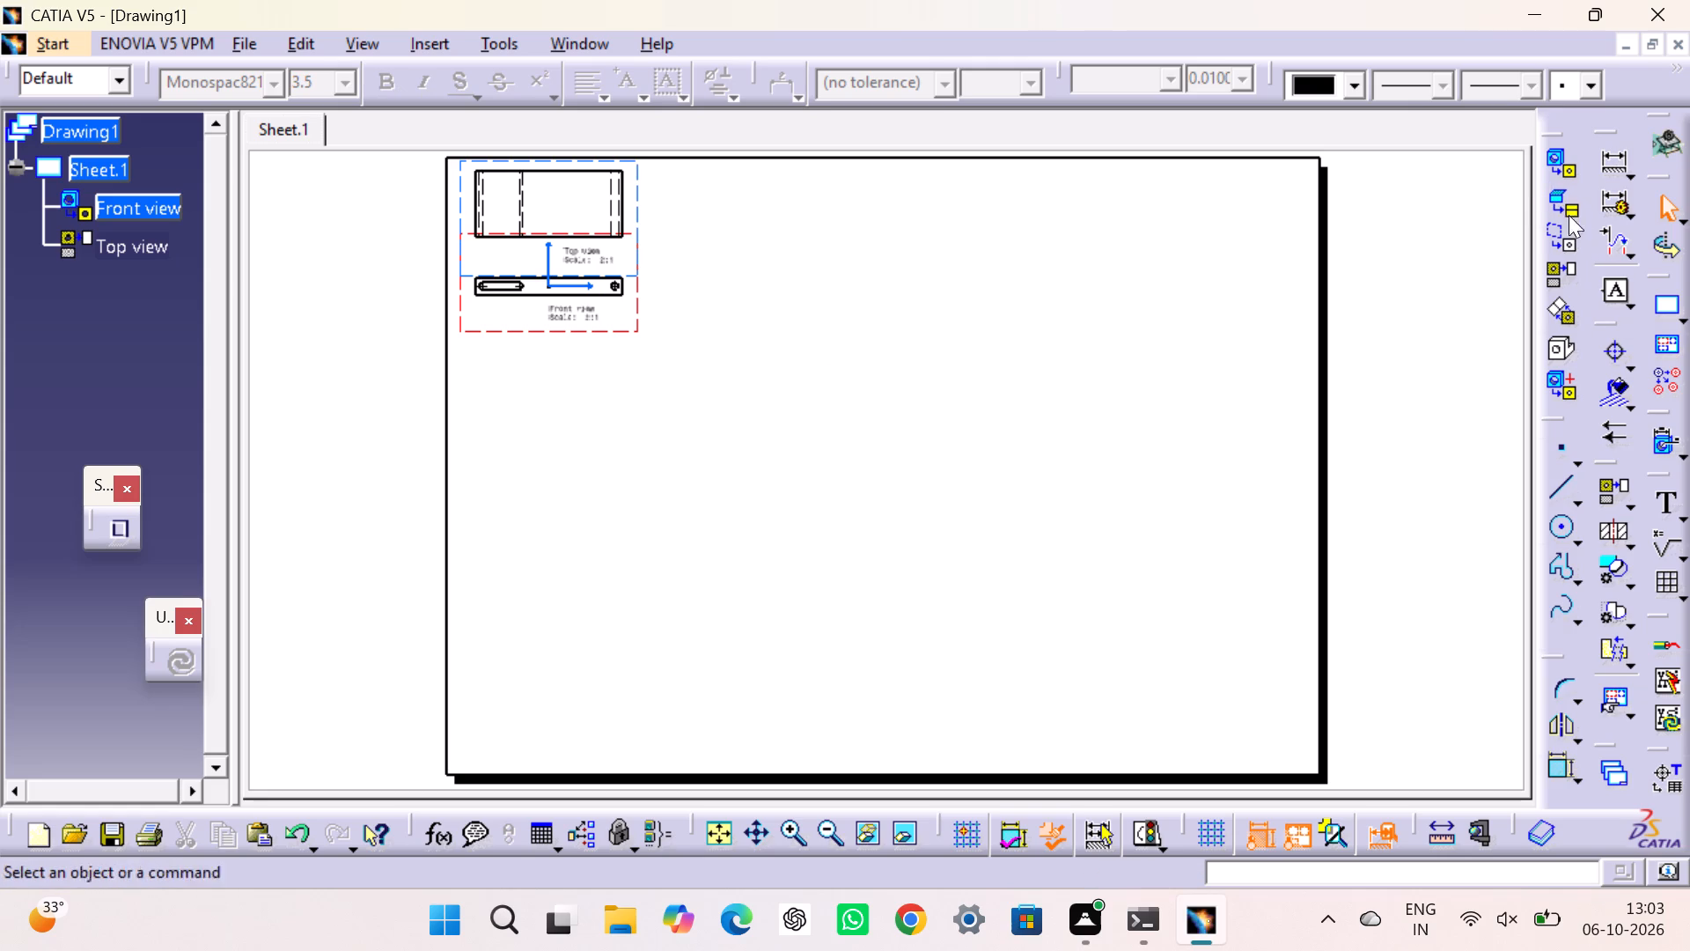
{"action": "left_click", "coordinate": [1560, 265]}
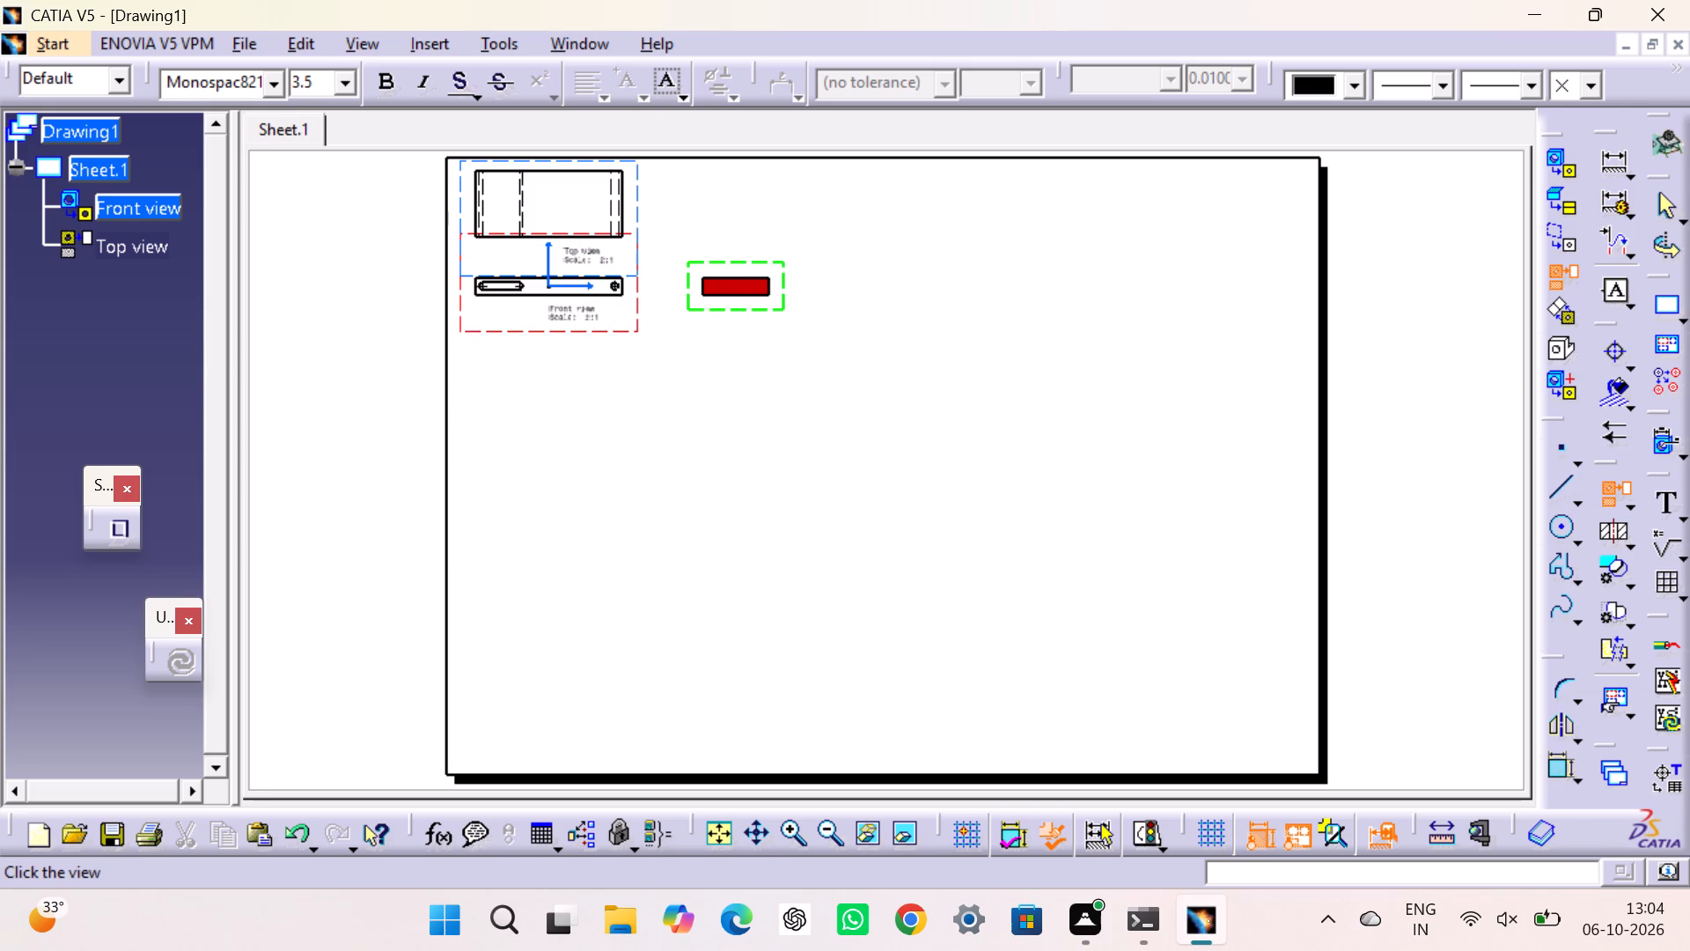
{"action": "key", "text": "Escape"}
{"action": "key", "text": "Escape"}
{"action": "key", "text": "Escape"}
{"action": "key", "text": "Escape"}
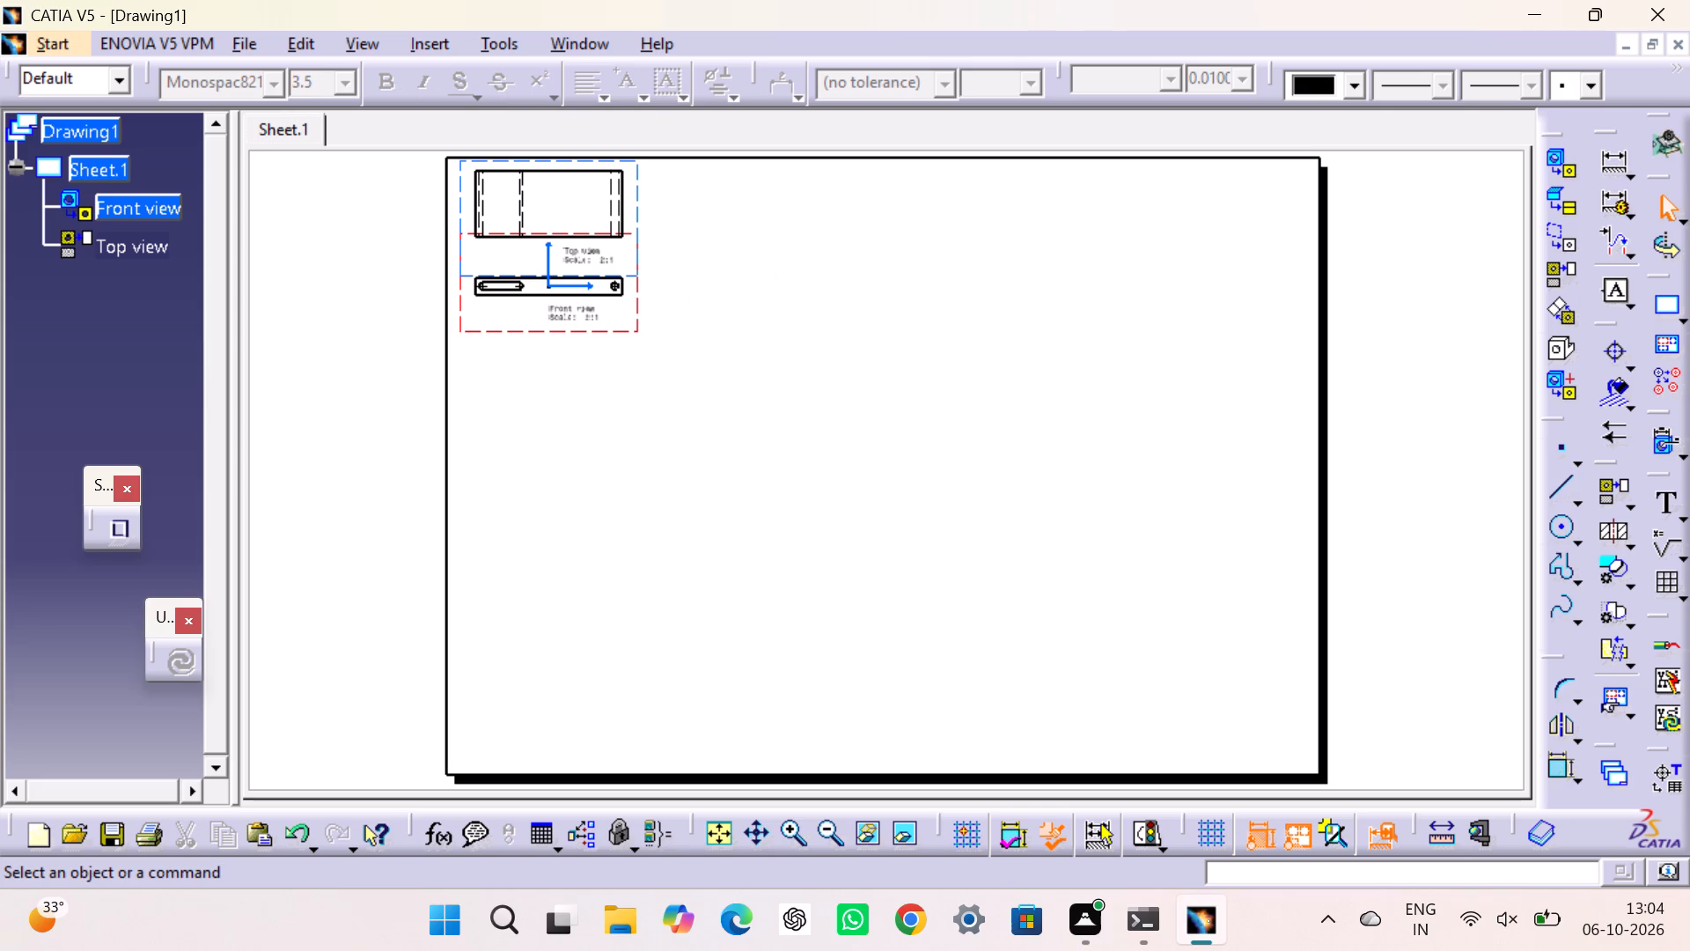
Create a frame and title block in the sheet background using the style Drawing Titleblock Sample 1.
{"action": "double_click", "coordinate": [791, 825]}
{"action": "middle_click_drag", "start_coordinate": [811, 595], "coordinate": [1099, 896]}
{"action": "middle_click_drag", "start_coordinate": [945, 572], "coordinate": [1010, 631]}
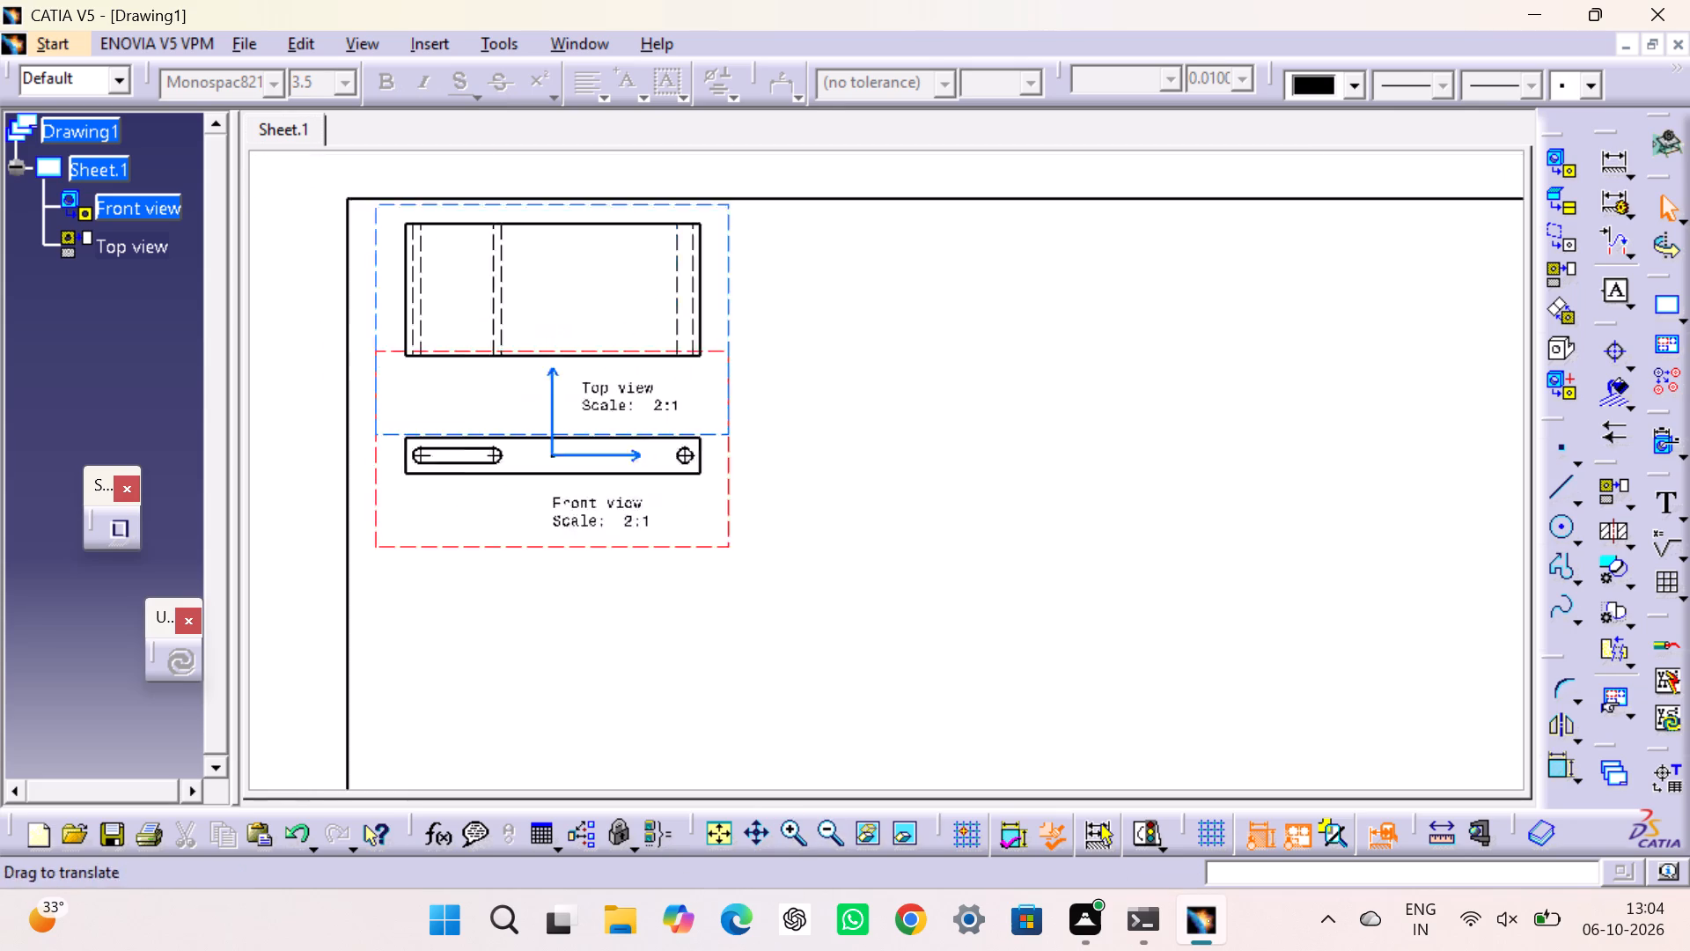
{"action": "middle_click_drag", "start_coordinate": [1010, 631], "coordinate": [1173, 646]}
{"action": "left_click", "coordinate": [1076, 538]}
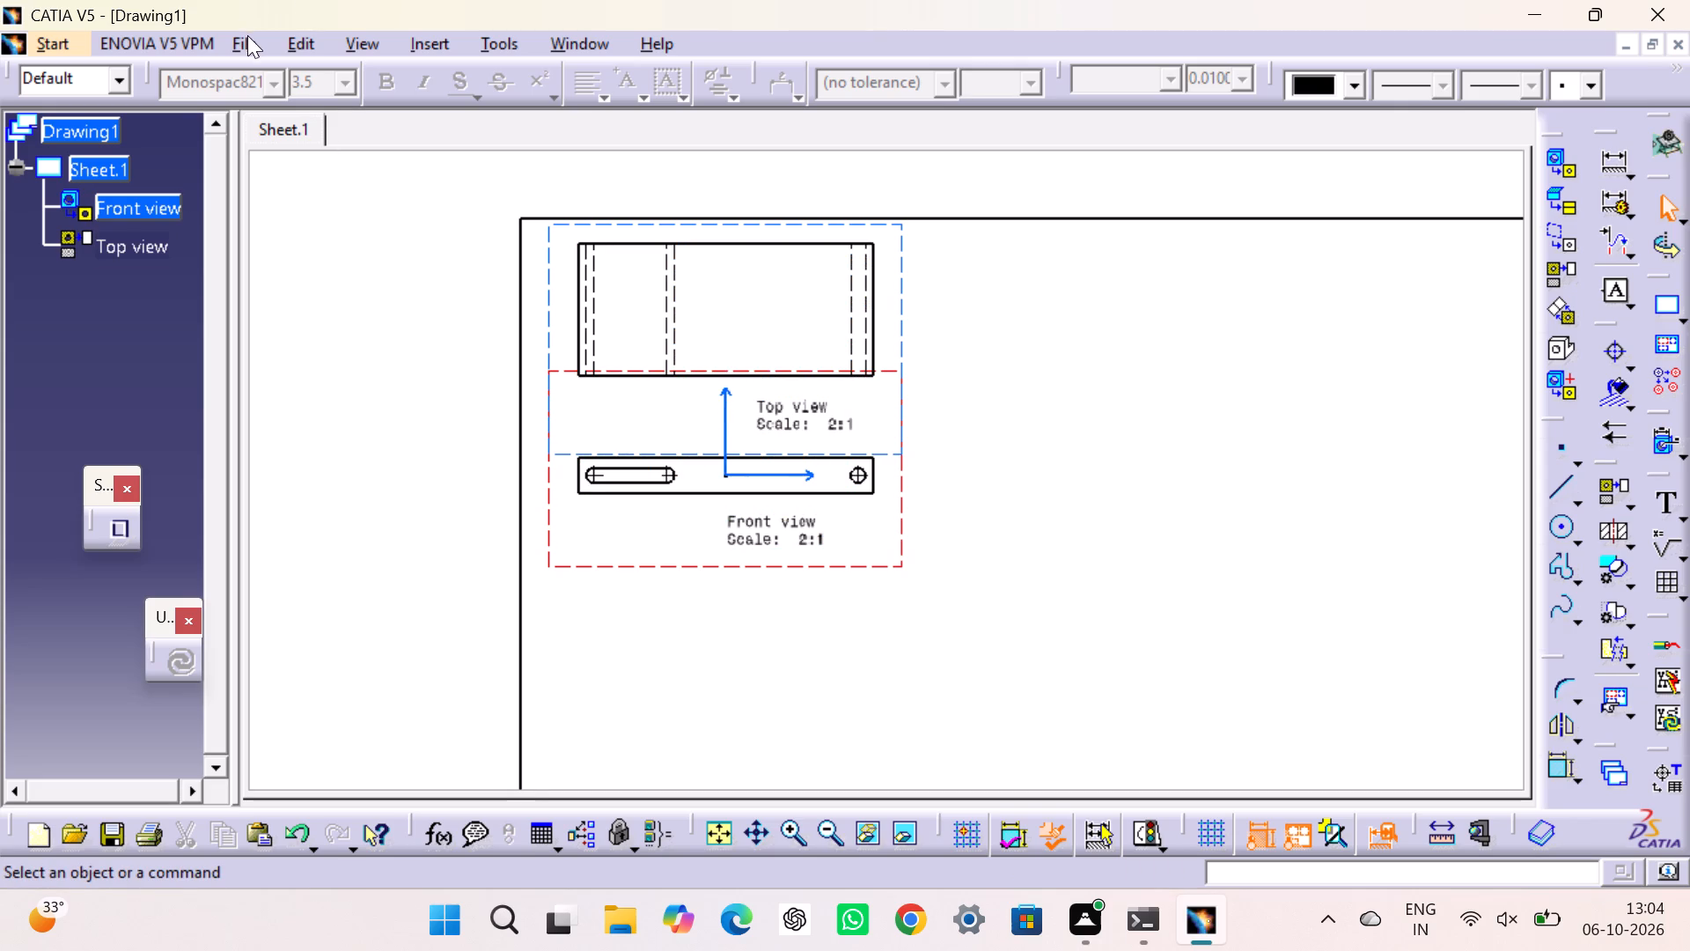
{"action": "left_click", "coordinate": [298, 35]}
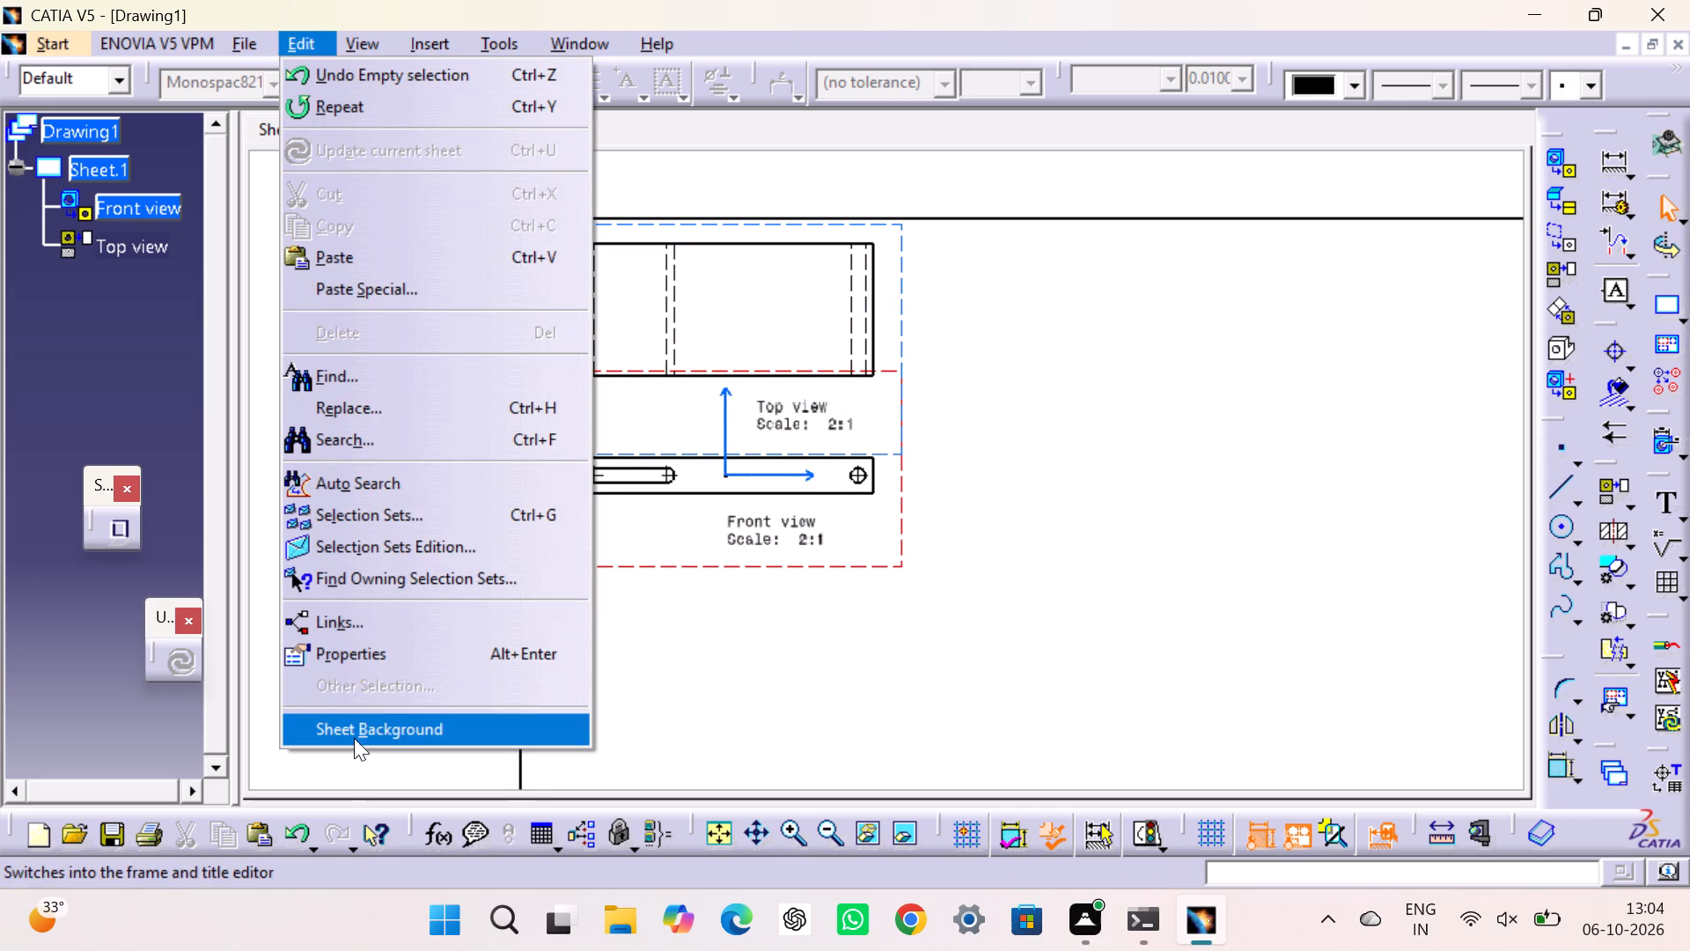
{"action": "left_click", "coordinate": [356, 715]}
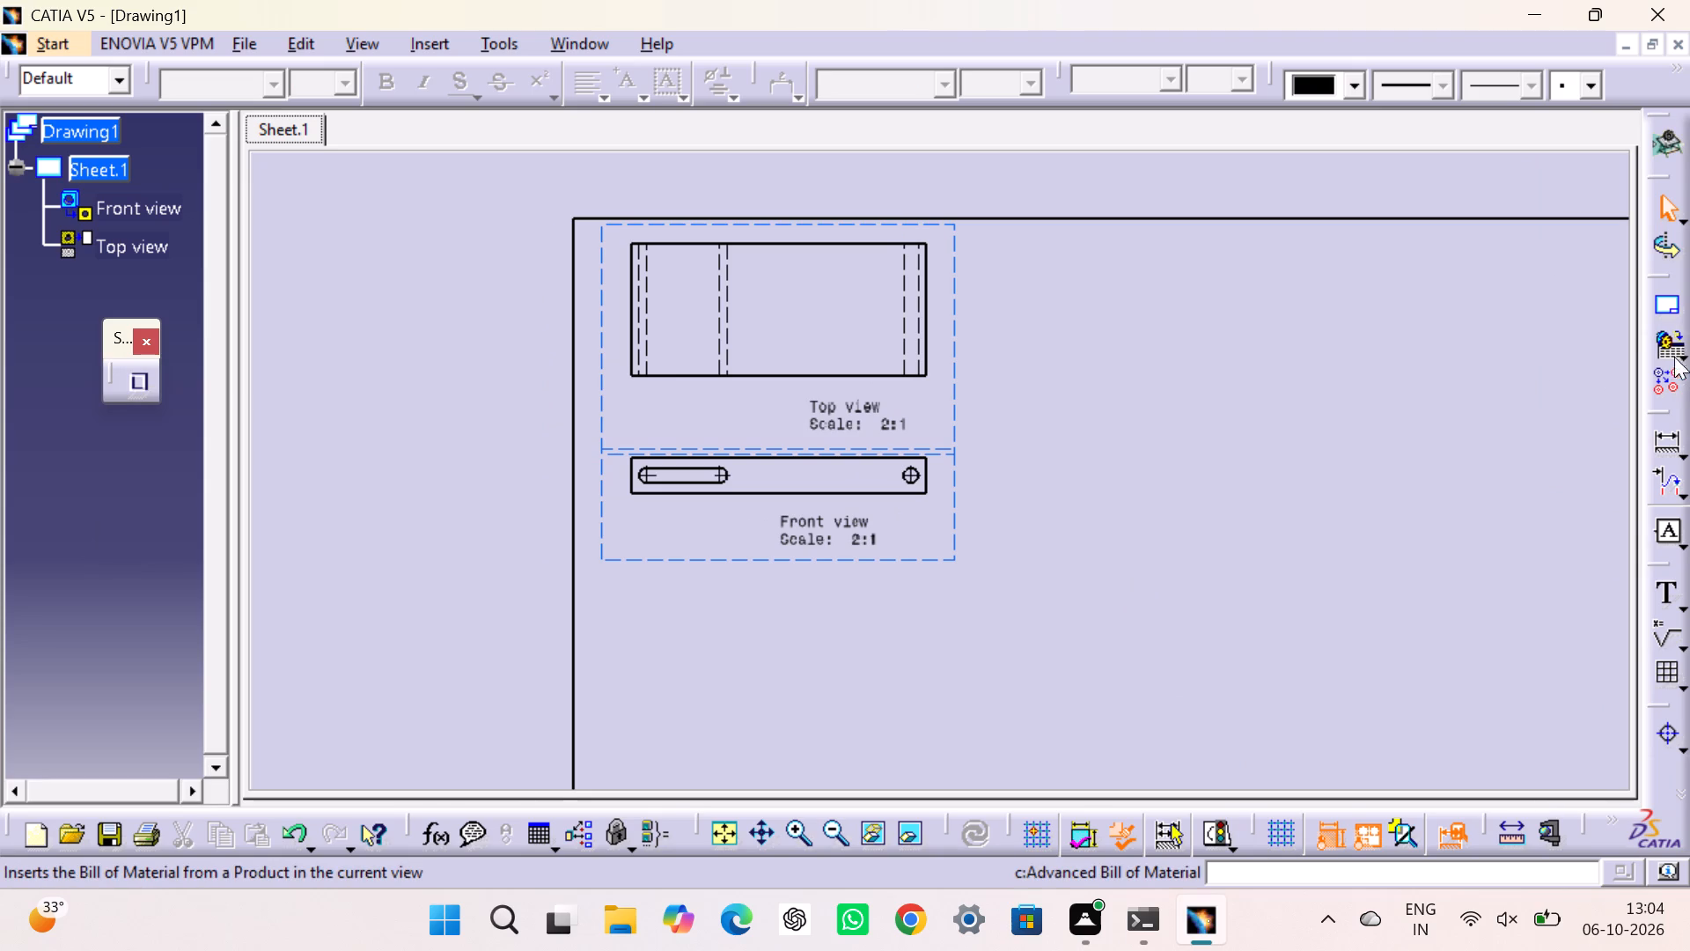
{"action": "left_click", "coordinate": [1658, 313]}
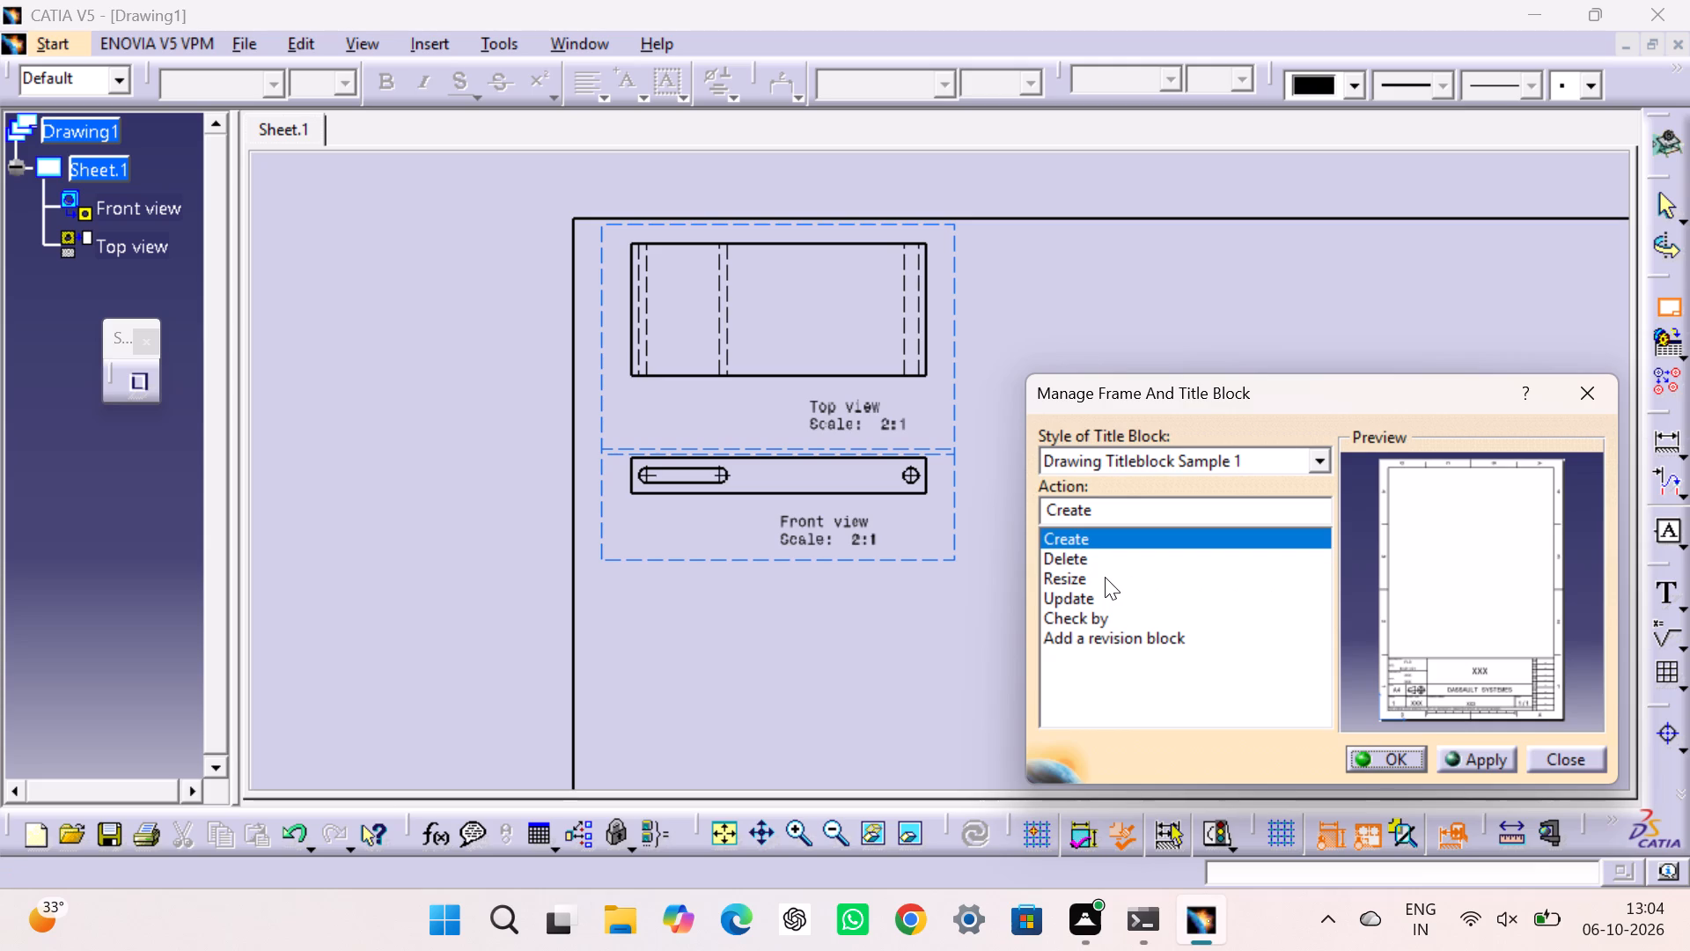
{"action": "left_click", "coordinate": [1385, 762]}
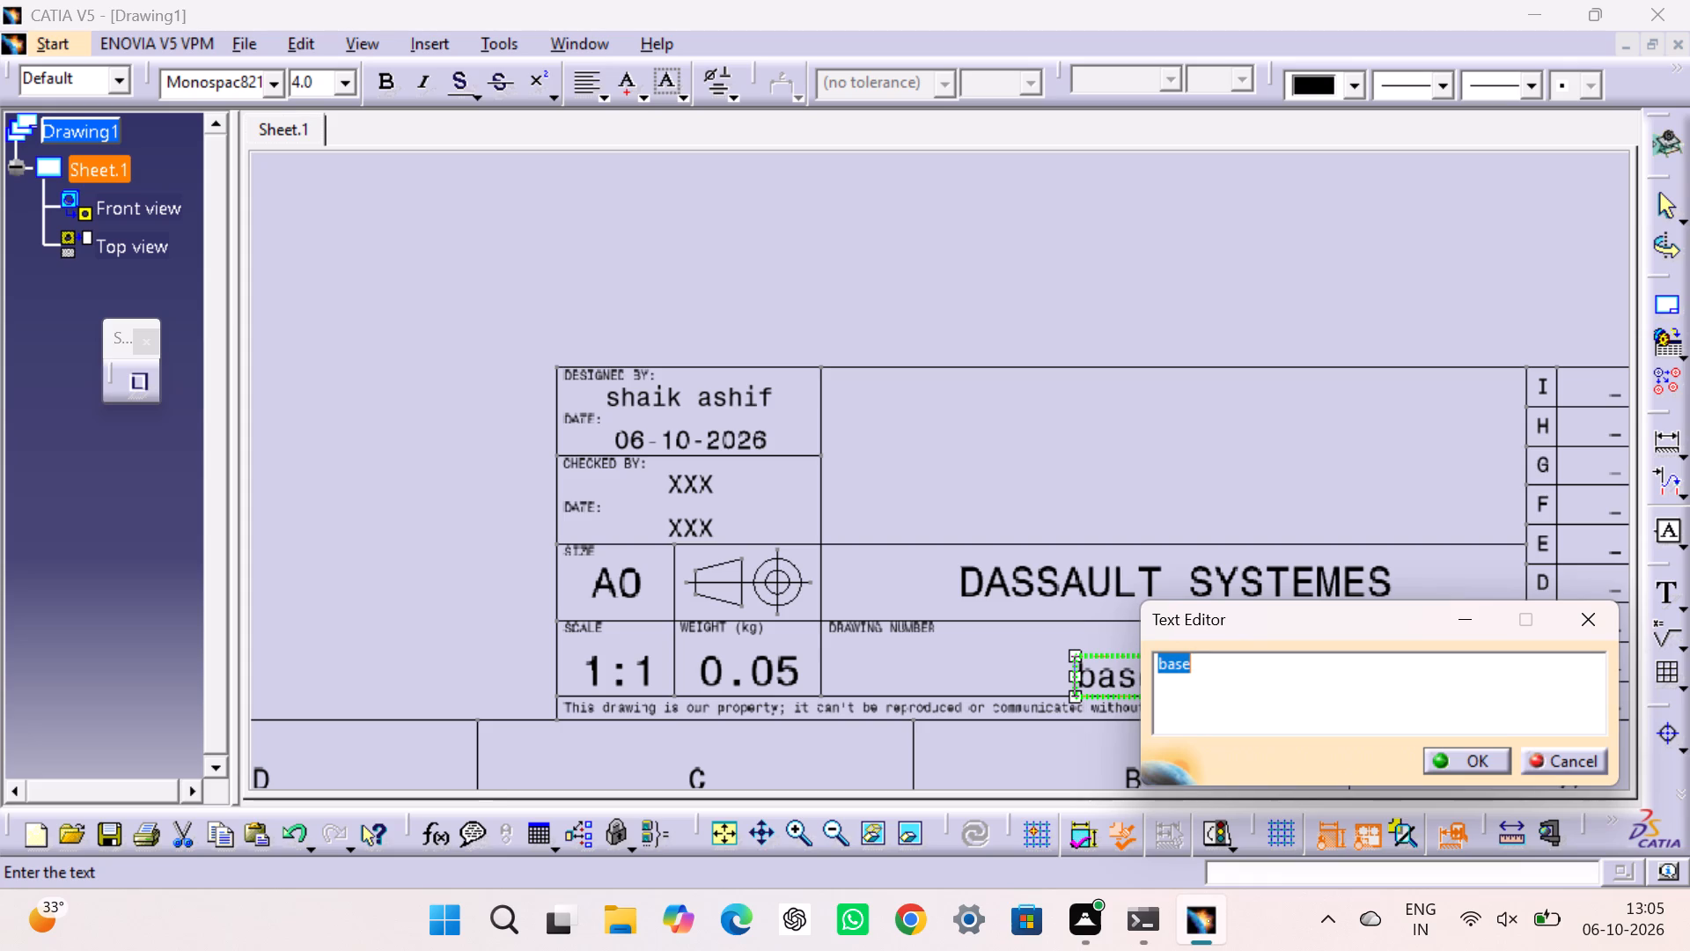
Replace the drawing number text in the title block with 1.
{"action": "key", "text": "1"}
{"action": "left_click_drag", "start_coordinate": [1444, 753], "coordinate": [1438, 741]}
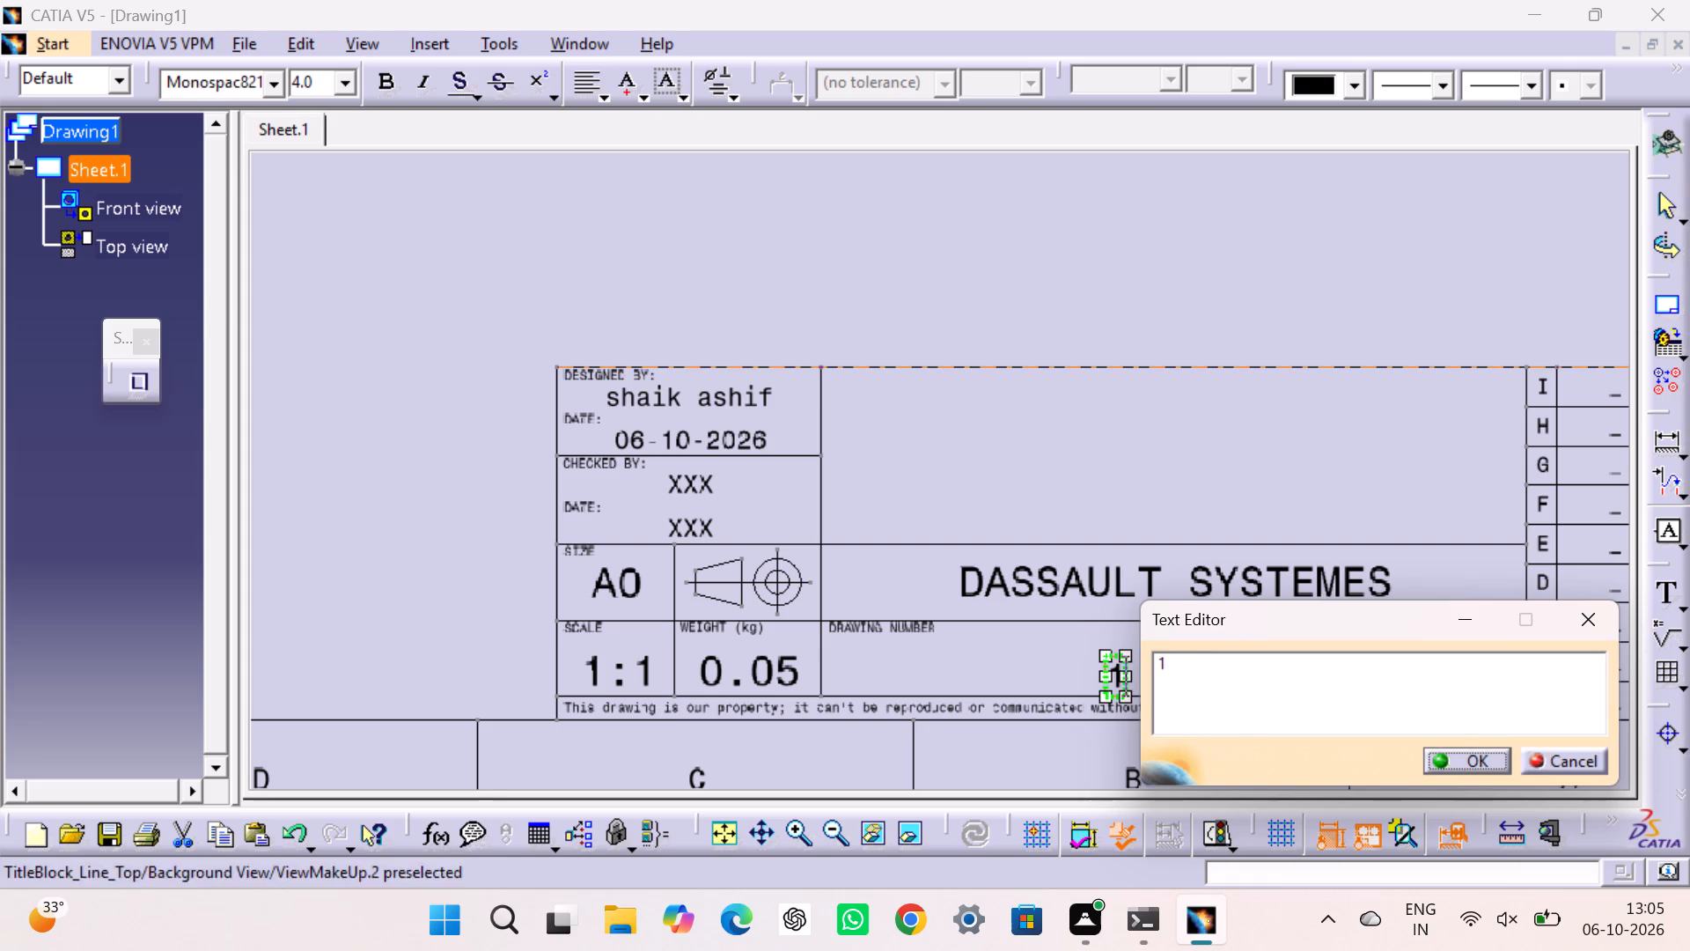
{"action": "left_click", "coordinate": [1469, 757]}
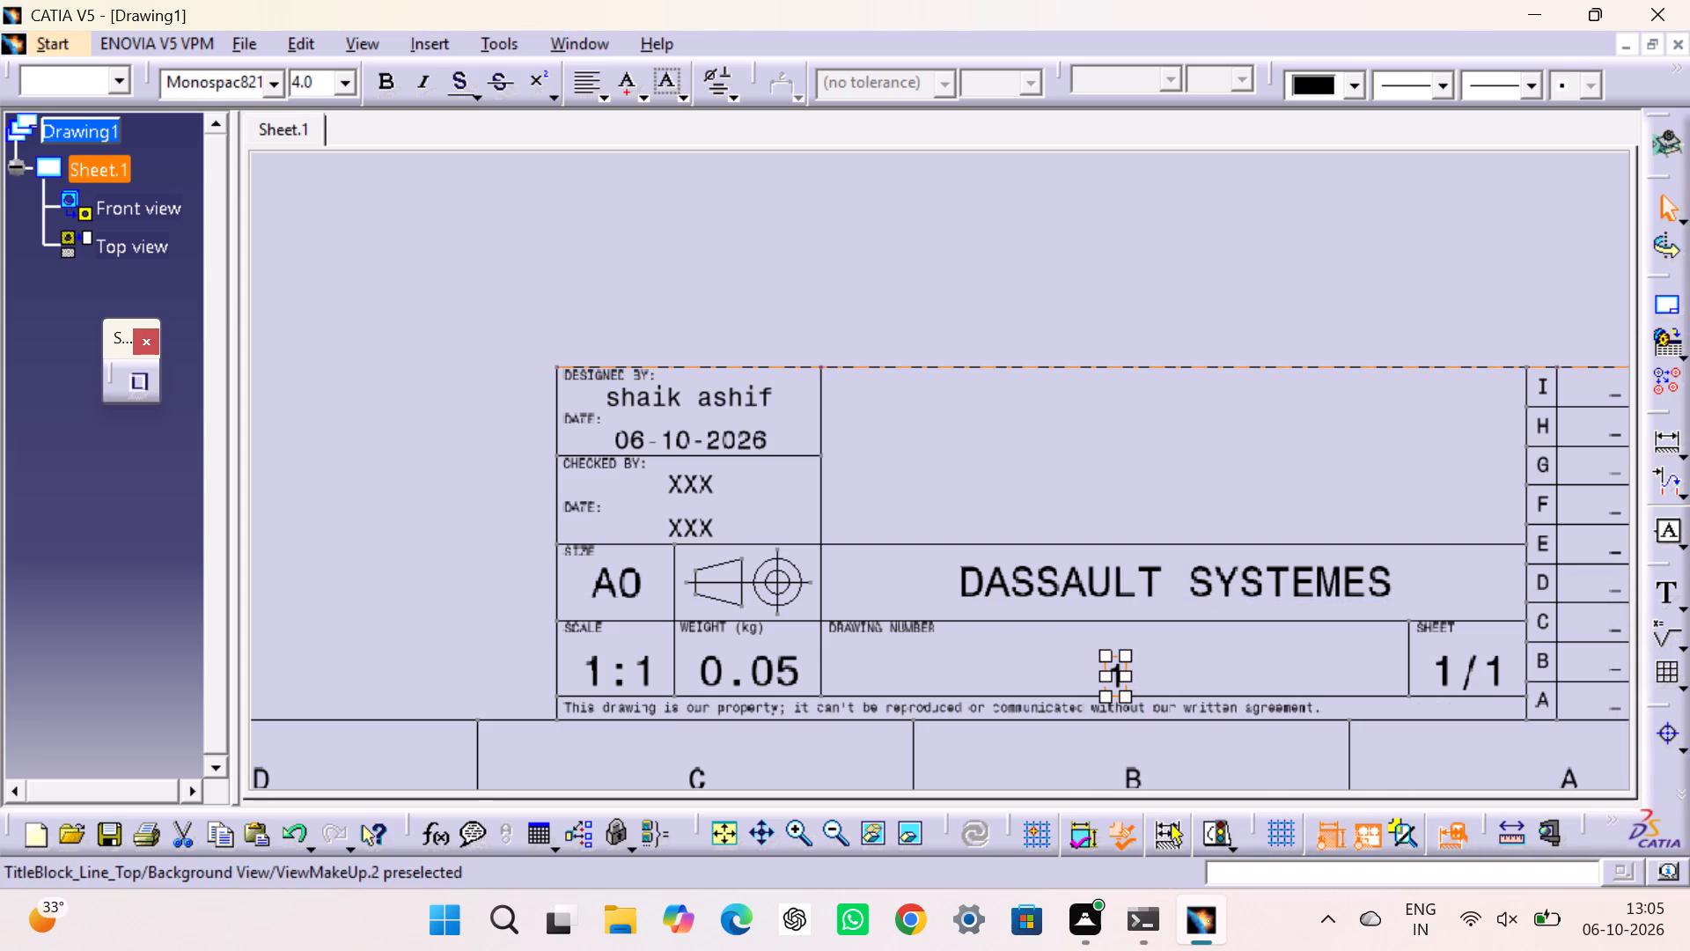
{"action": "left_click", "coordinate": [1198, 363]}
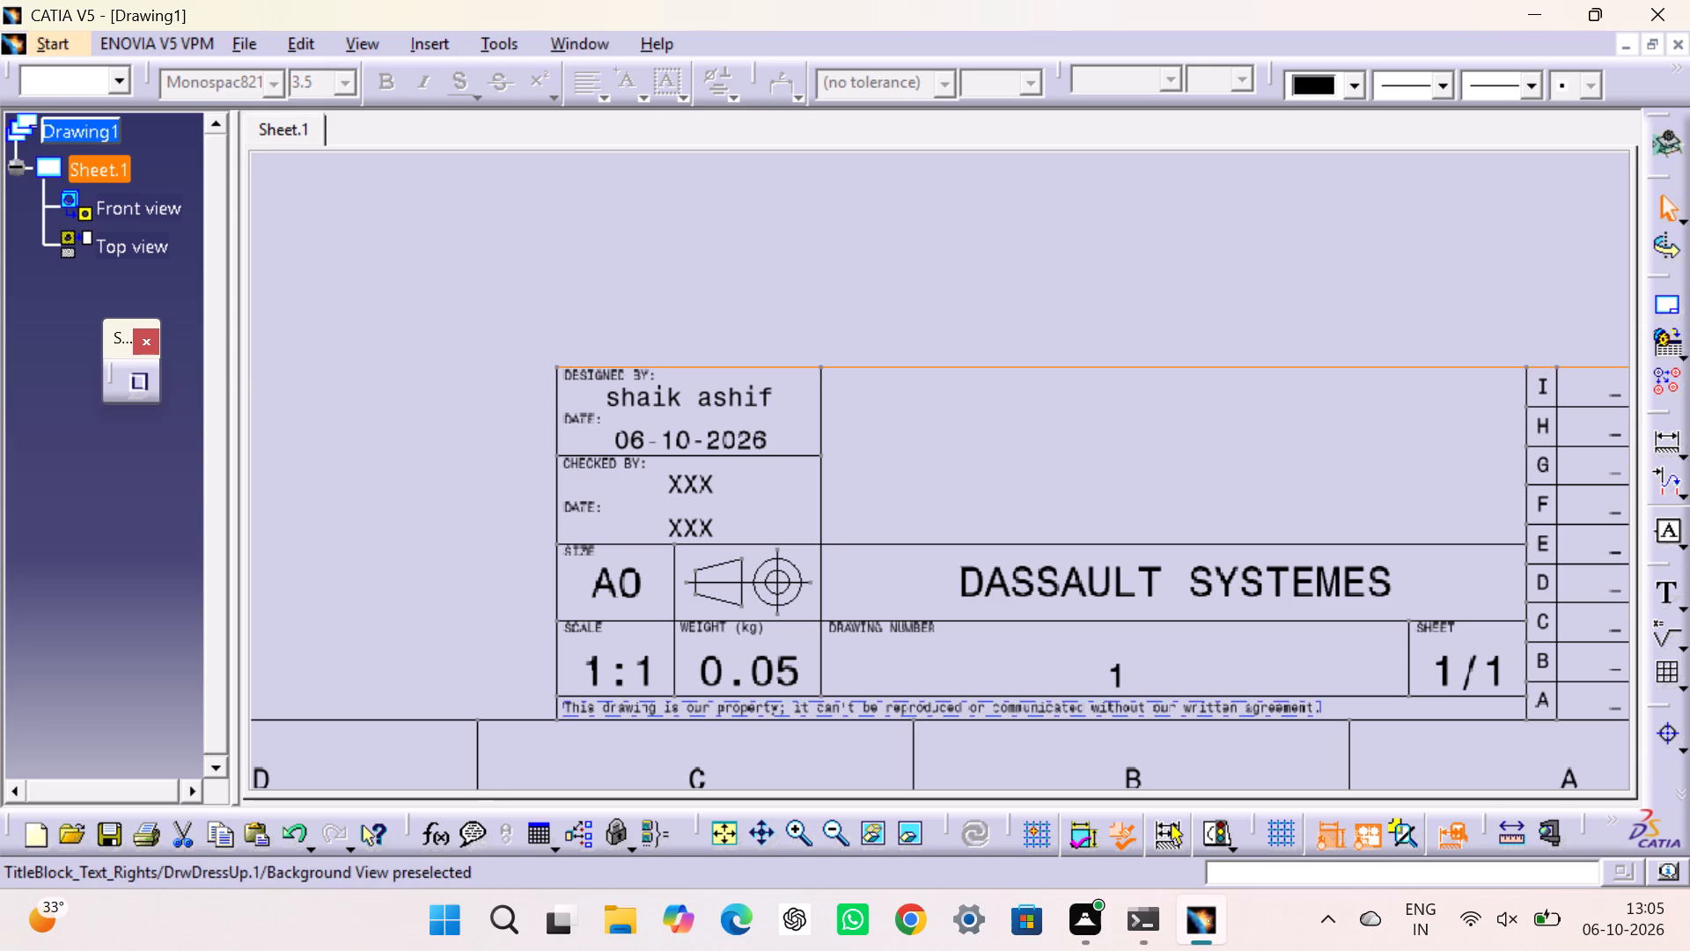
Set the title block's scale text to 2:1, with two leading spaces to position it within its cell.
{"action": "double_click", "coordinate": [595, 673]}
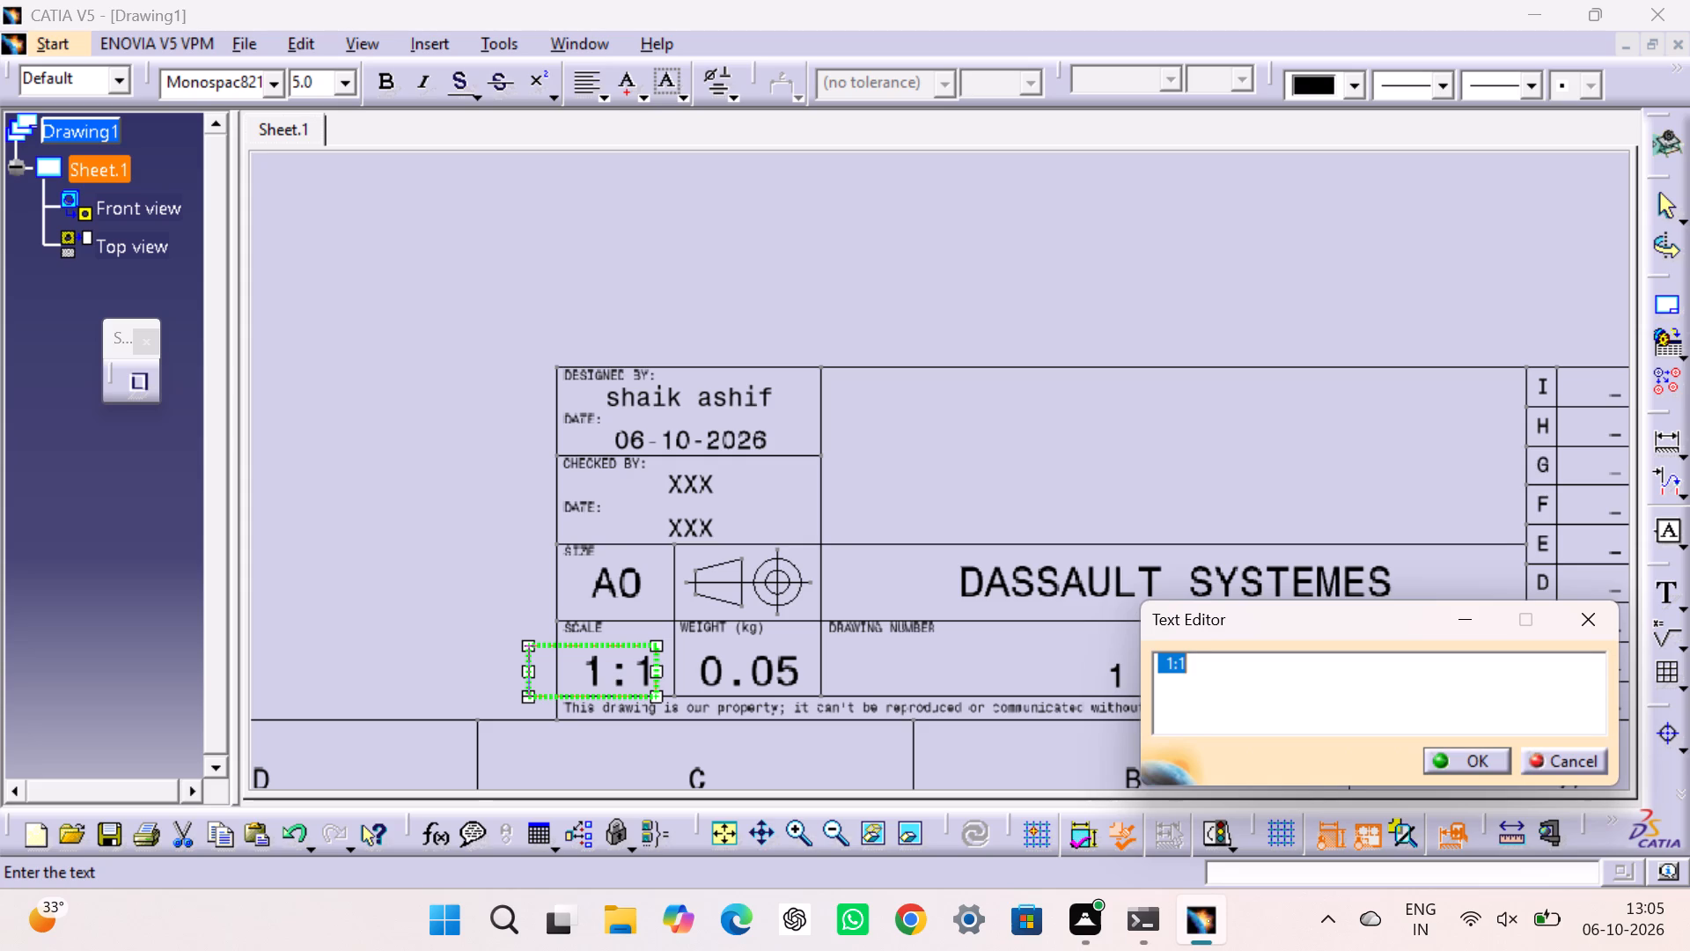
{"action": "key", "text": "Left"}
{"action": "key", "text": "Left"}
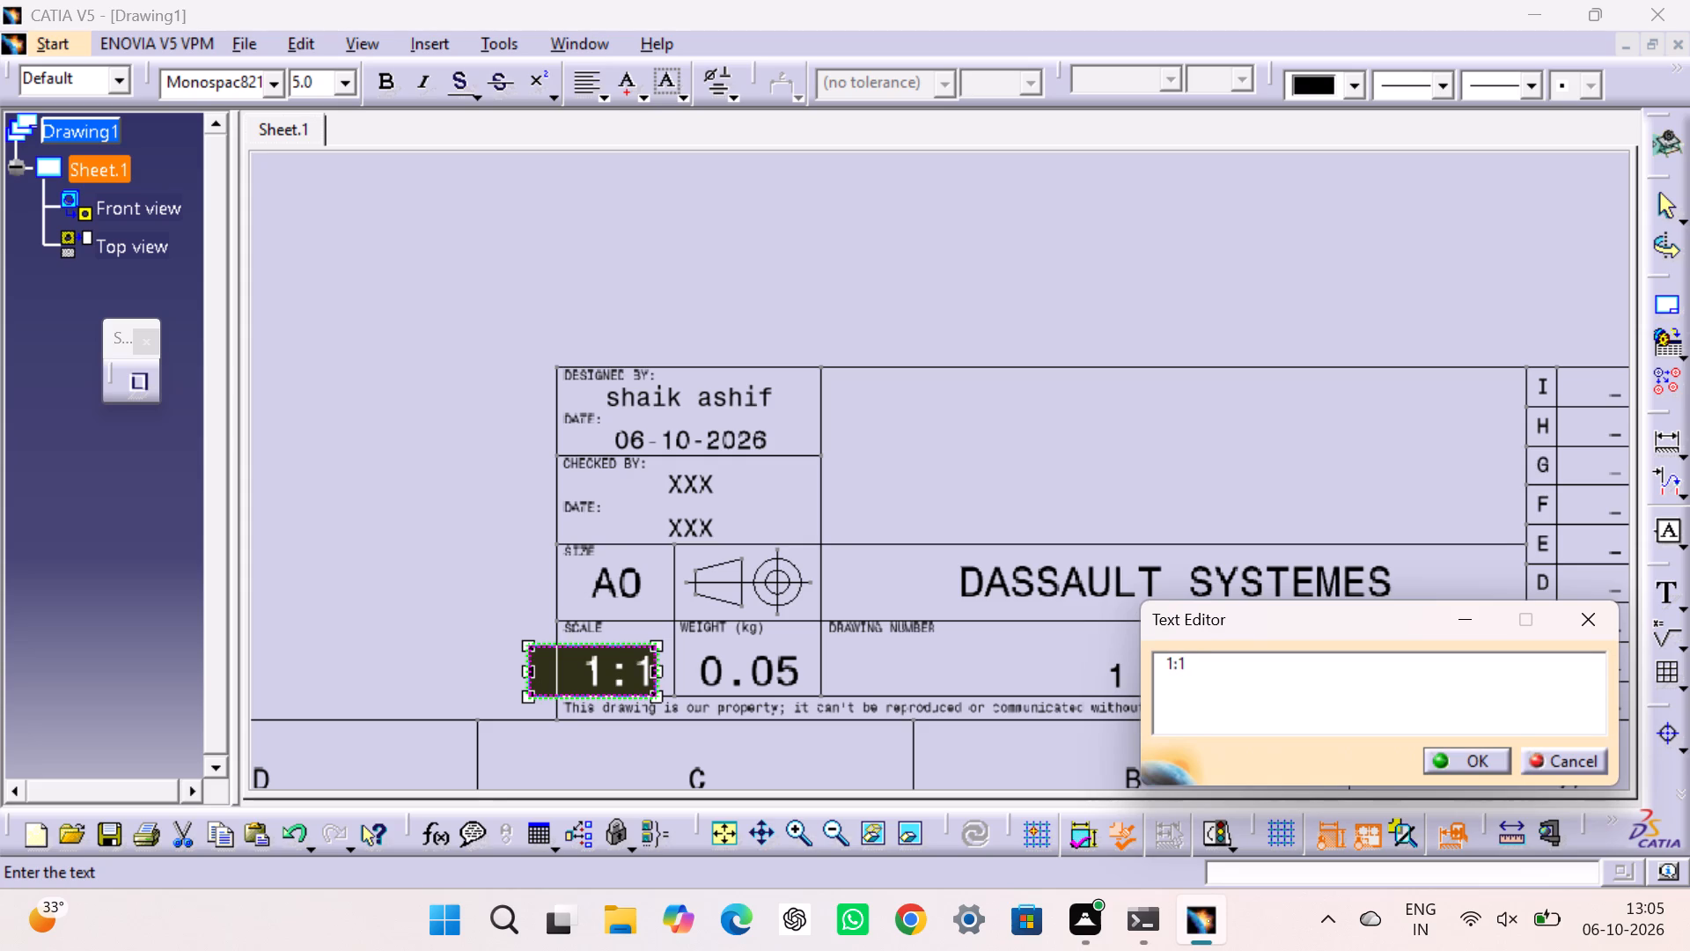
{"action": "key", "text": "BackSpace"}
{"action": "key", "text": "Right"}
{"action": "key", "text": "Right"}
{"action": "key", "text": "BackSpace"}
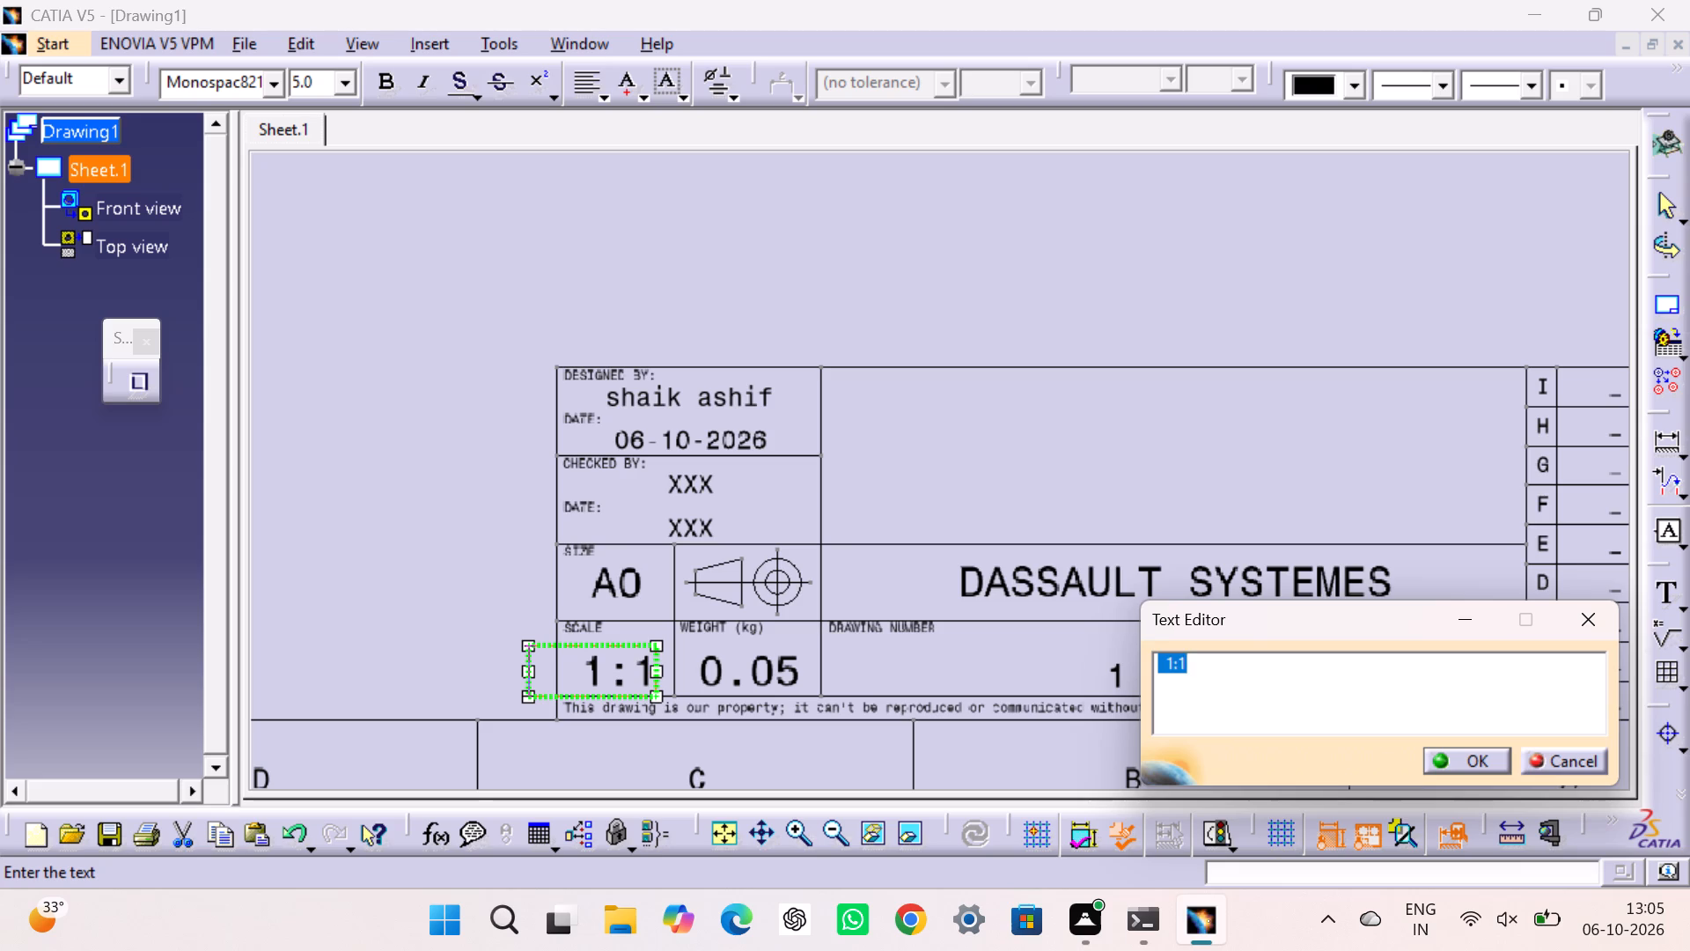
{"action": "key", "text": "2"}
{"action": "type", "text": ":2"}
{"action": "key", "text": "BackSpace"}
{"action": "key", "text": "1"}
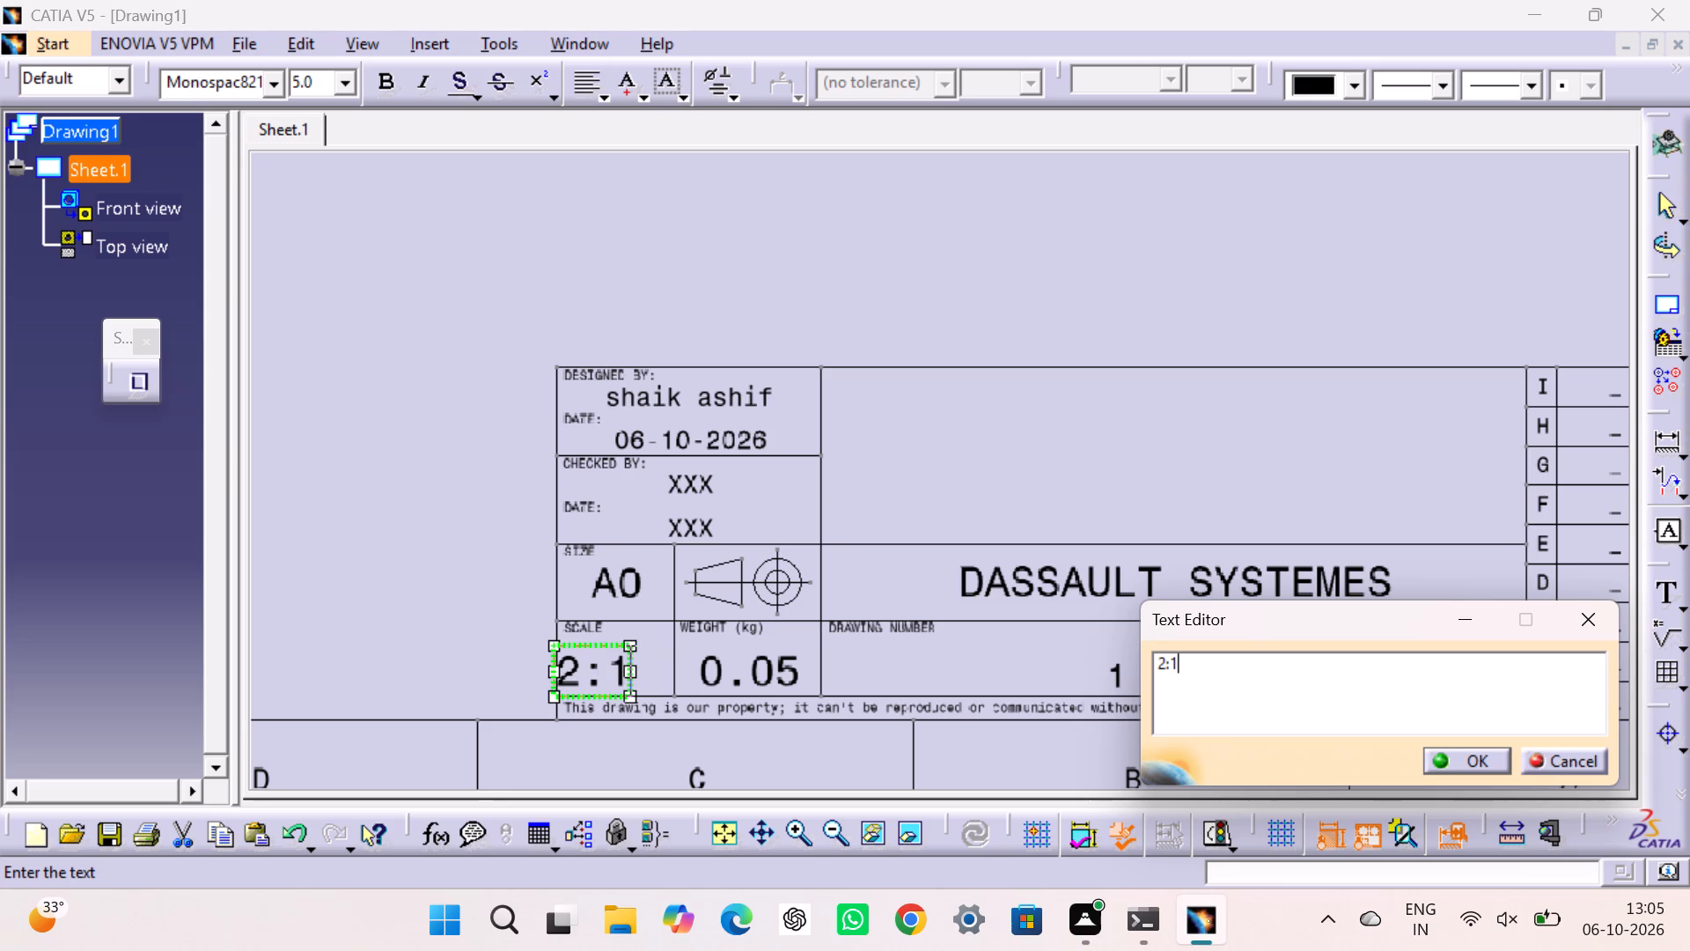
{"action": "key", "text": "Left"}
{"action": "key", "text": "Left"}
{"action": "key", "text": "Left"}
{"action": "key", "text": "space"}
{"action": "key", "text": "space"}
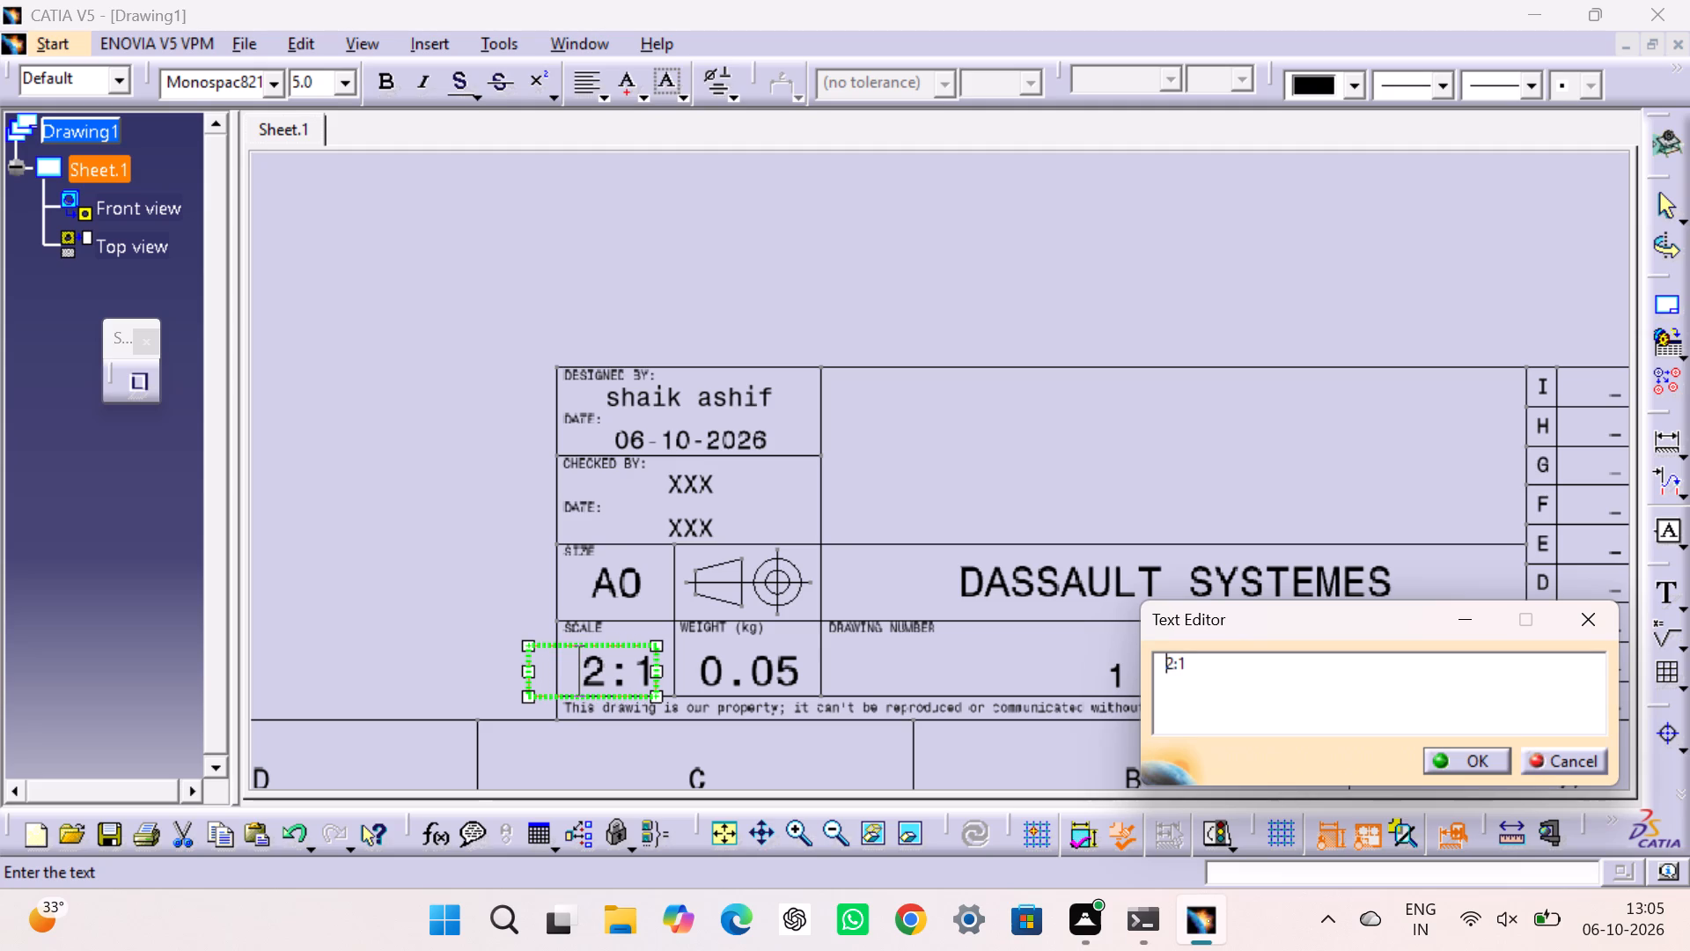
{"action": "left_click", "coordinate": [1465, 766]}
{"action": "left_click", "coordinate": [963, 238]}
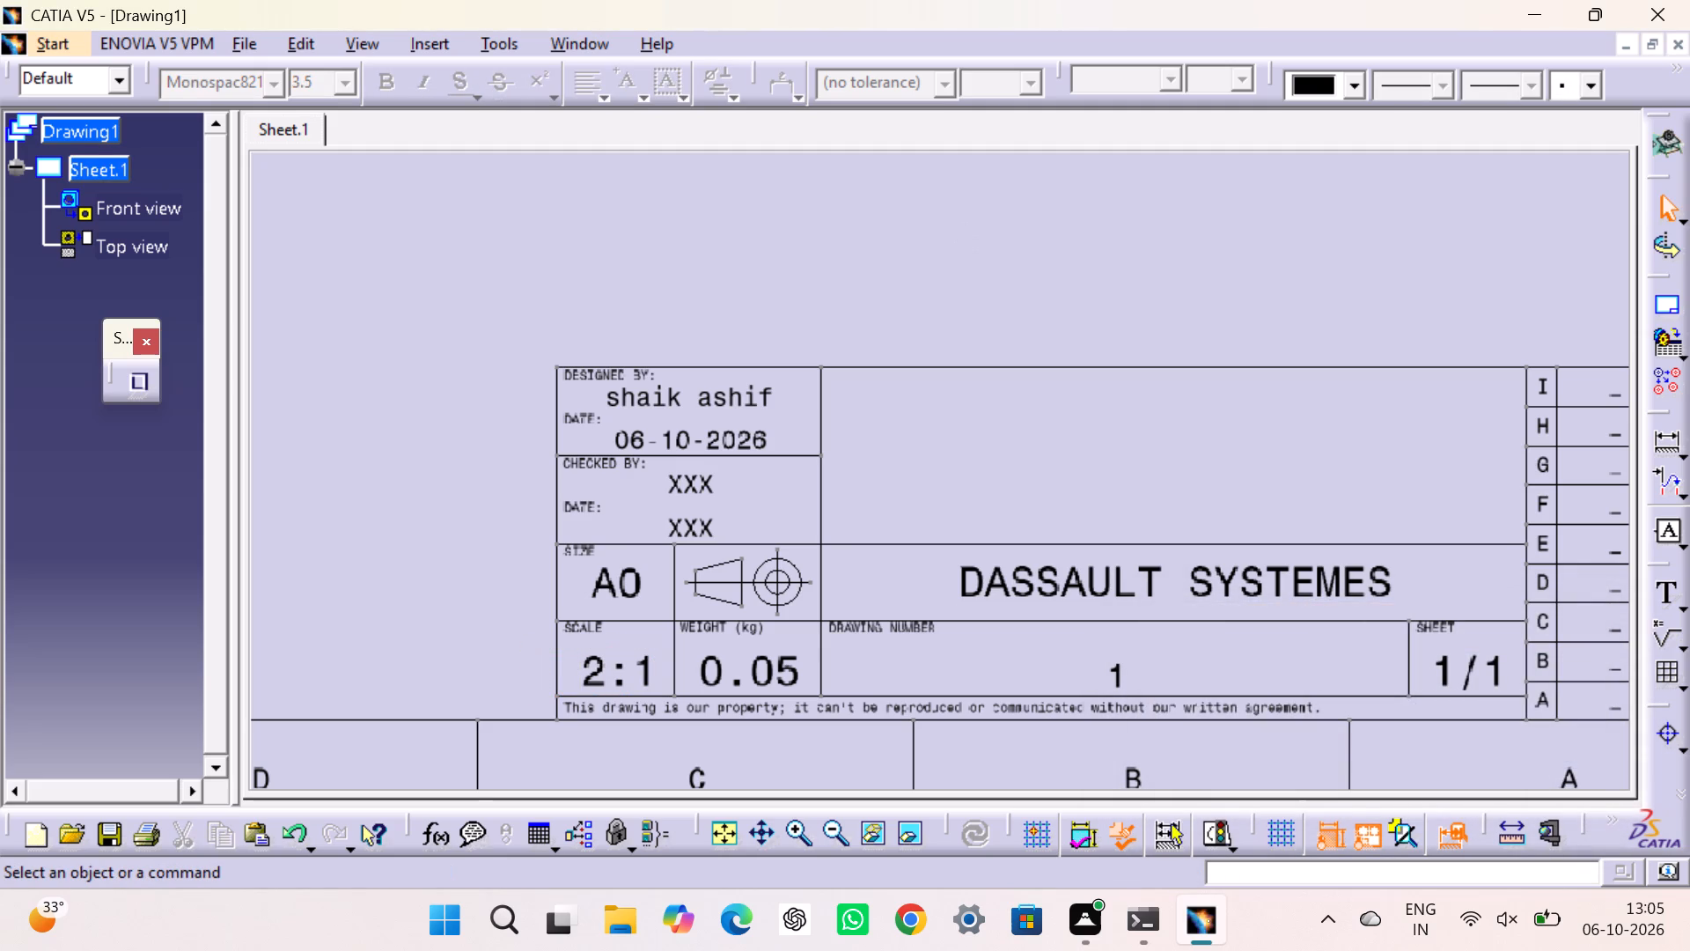
Replace the drawing number text in the title block with SCISSOR LIFT TABLE.
{"action": "double_click", "coordinate": [1069, 476]}
{"action": "double_click", "coordinate": [1101, 683]}
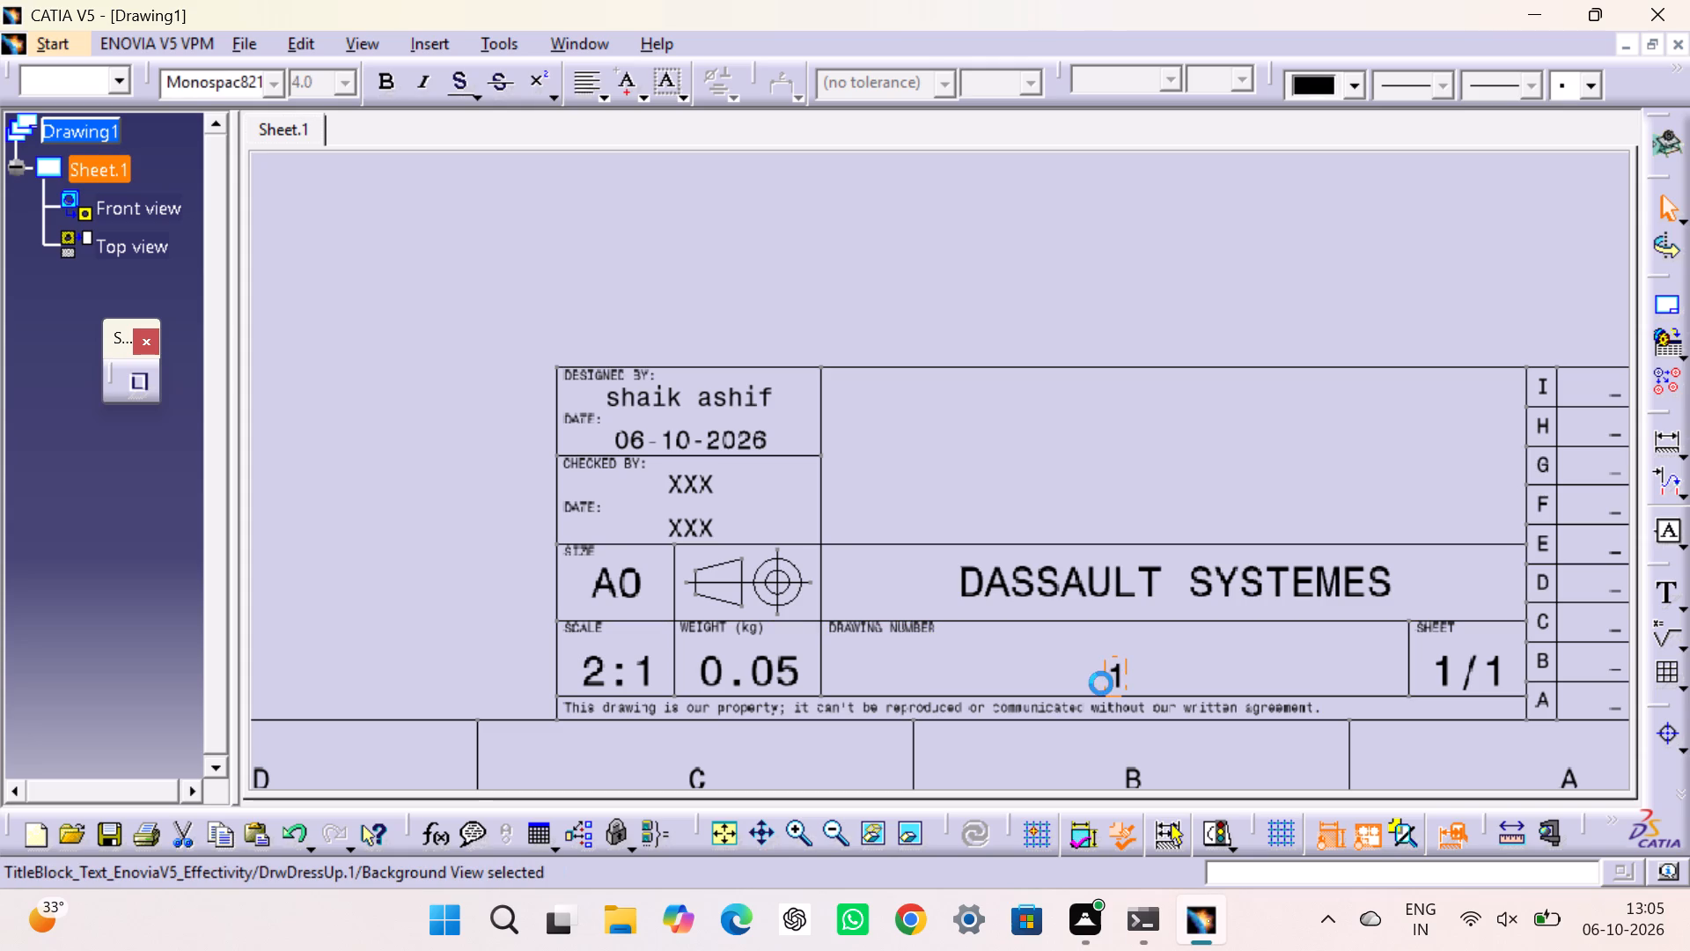
{"action": "triple_click", "coordinate": [1081, 469]}
{"action": "triple_click", "coordinate": [1081, 469]}
{"action": "triple_click", "coordinate": [1081, 469]}
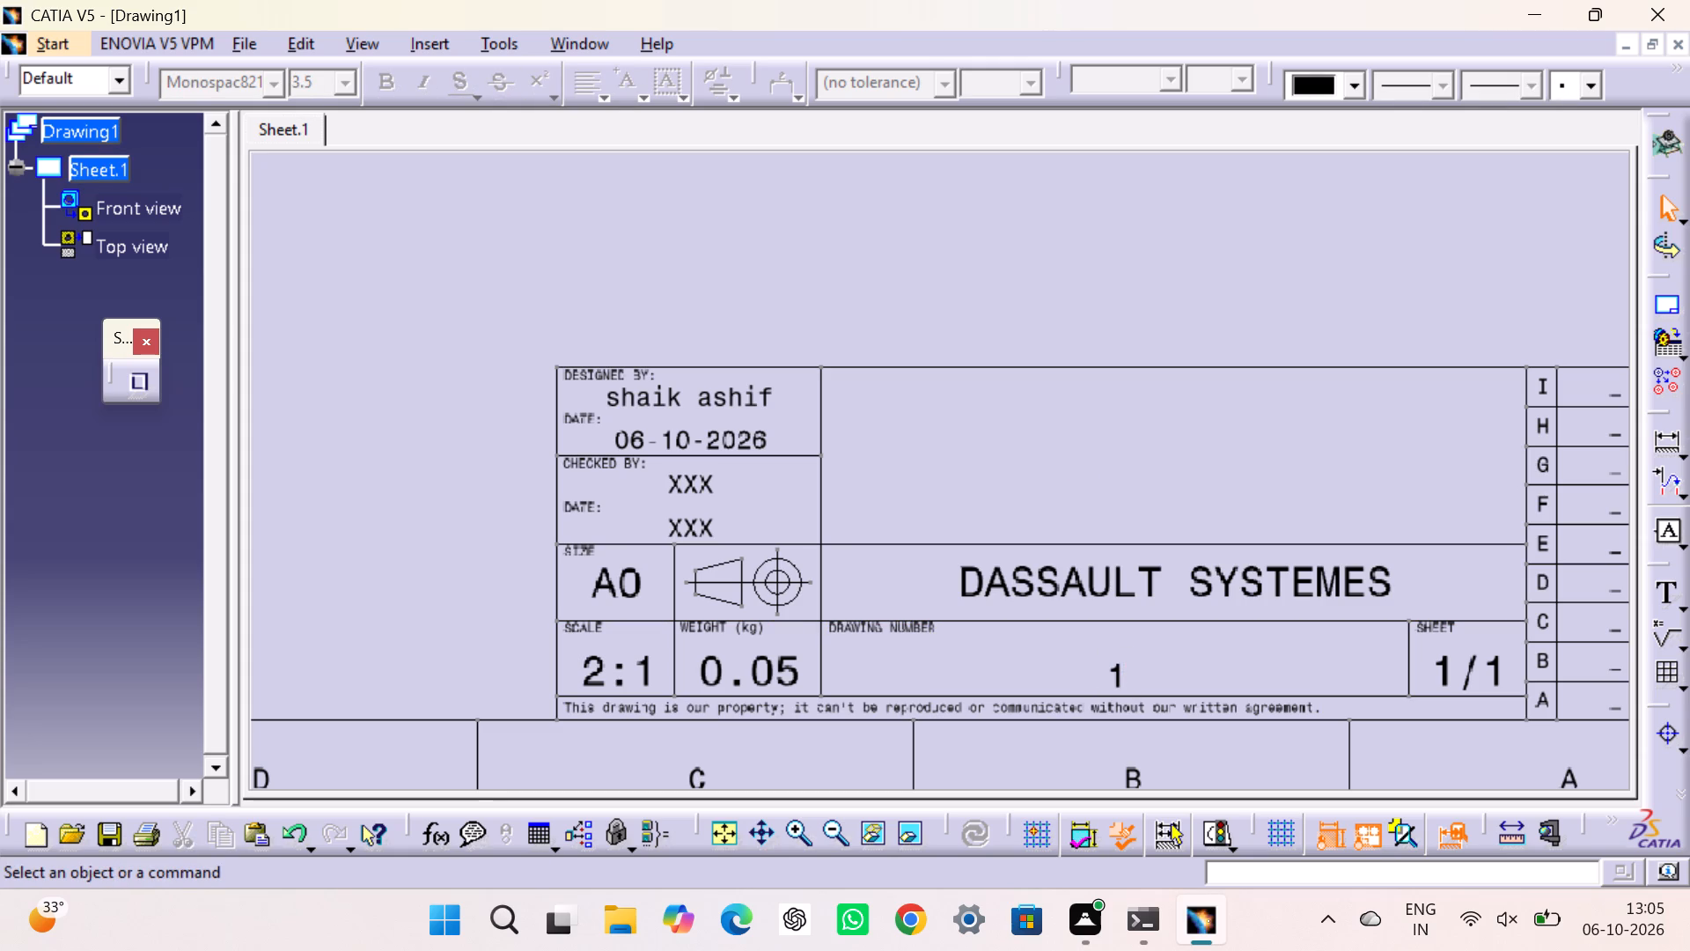
{"action": "double_click", "coordinate": [1081, 469]}
{"action": "double_click", "coordinate": [1112, 672]}
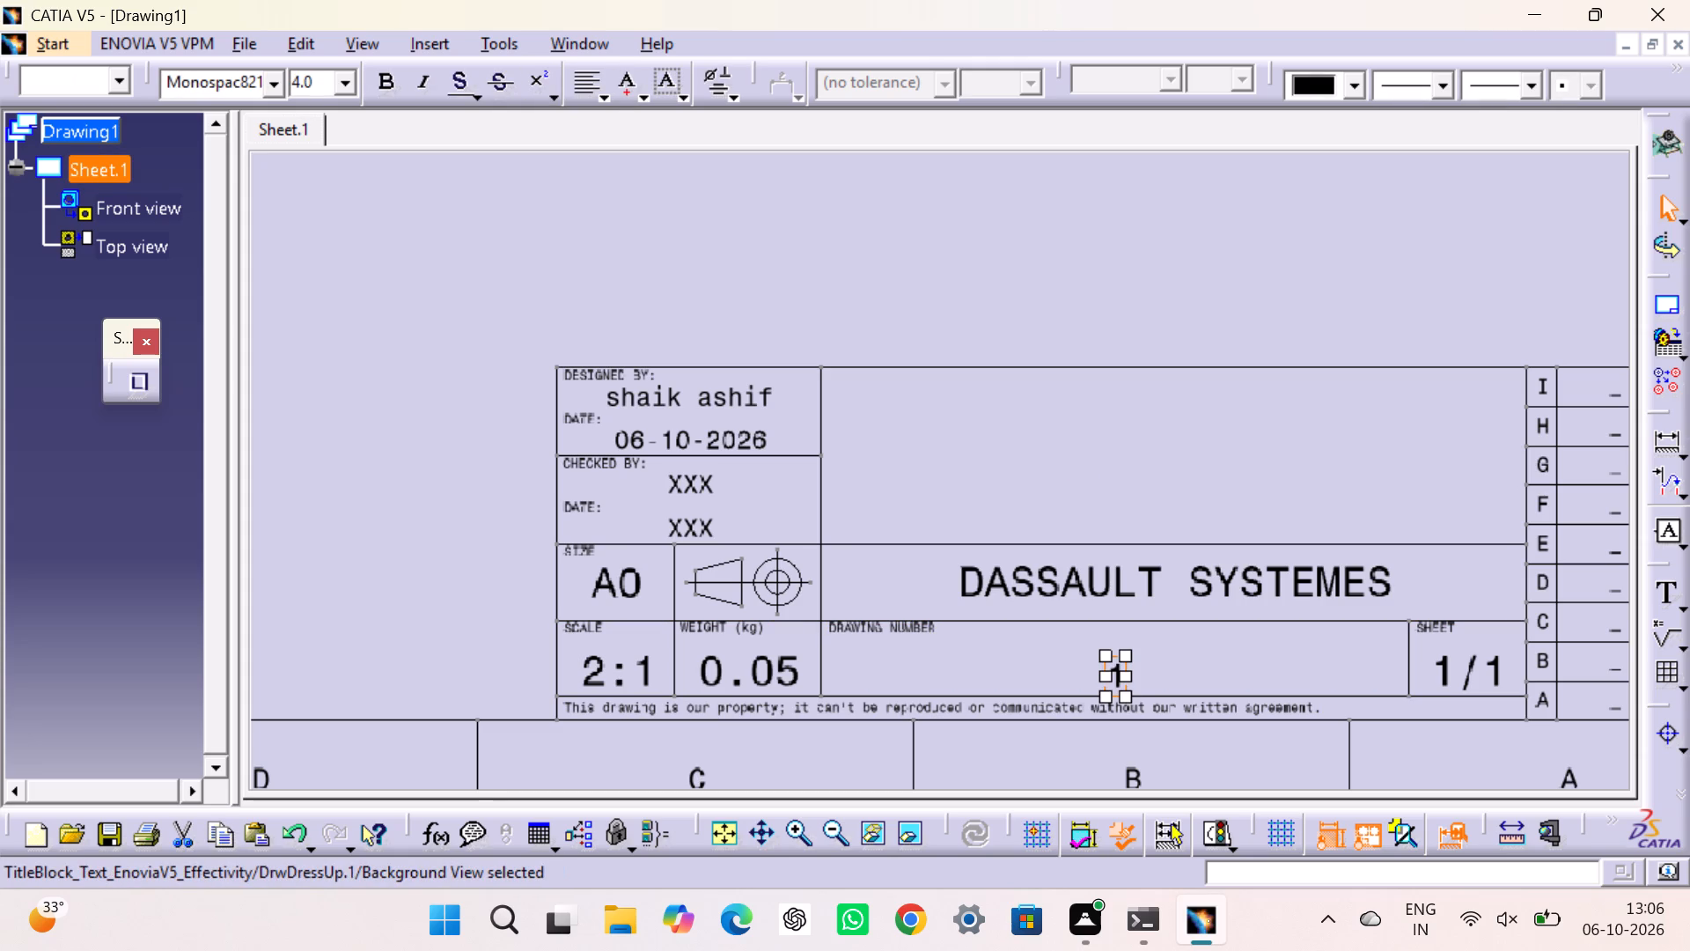
{"action": "key", "text": "BackSpace"}
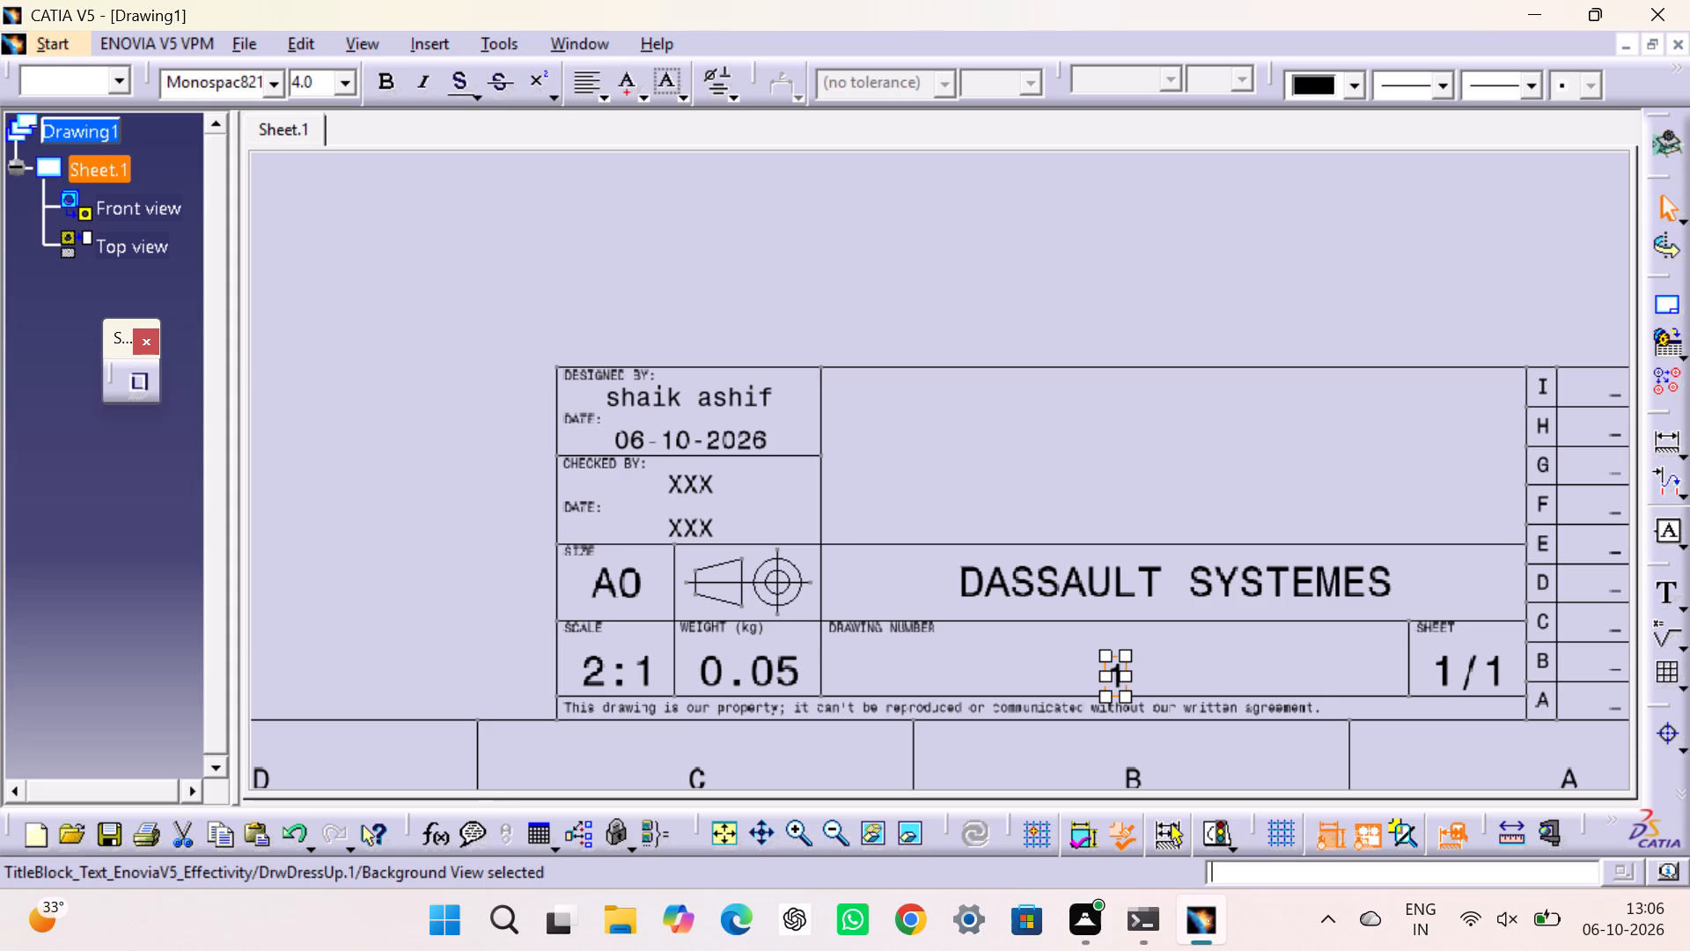
{"action": "double_click", "coordinate": [1112, 671]}
{"action": "left_click_drag", "start_coordinate": [1122, 670], "coordinate": [1170, 669]}
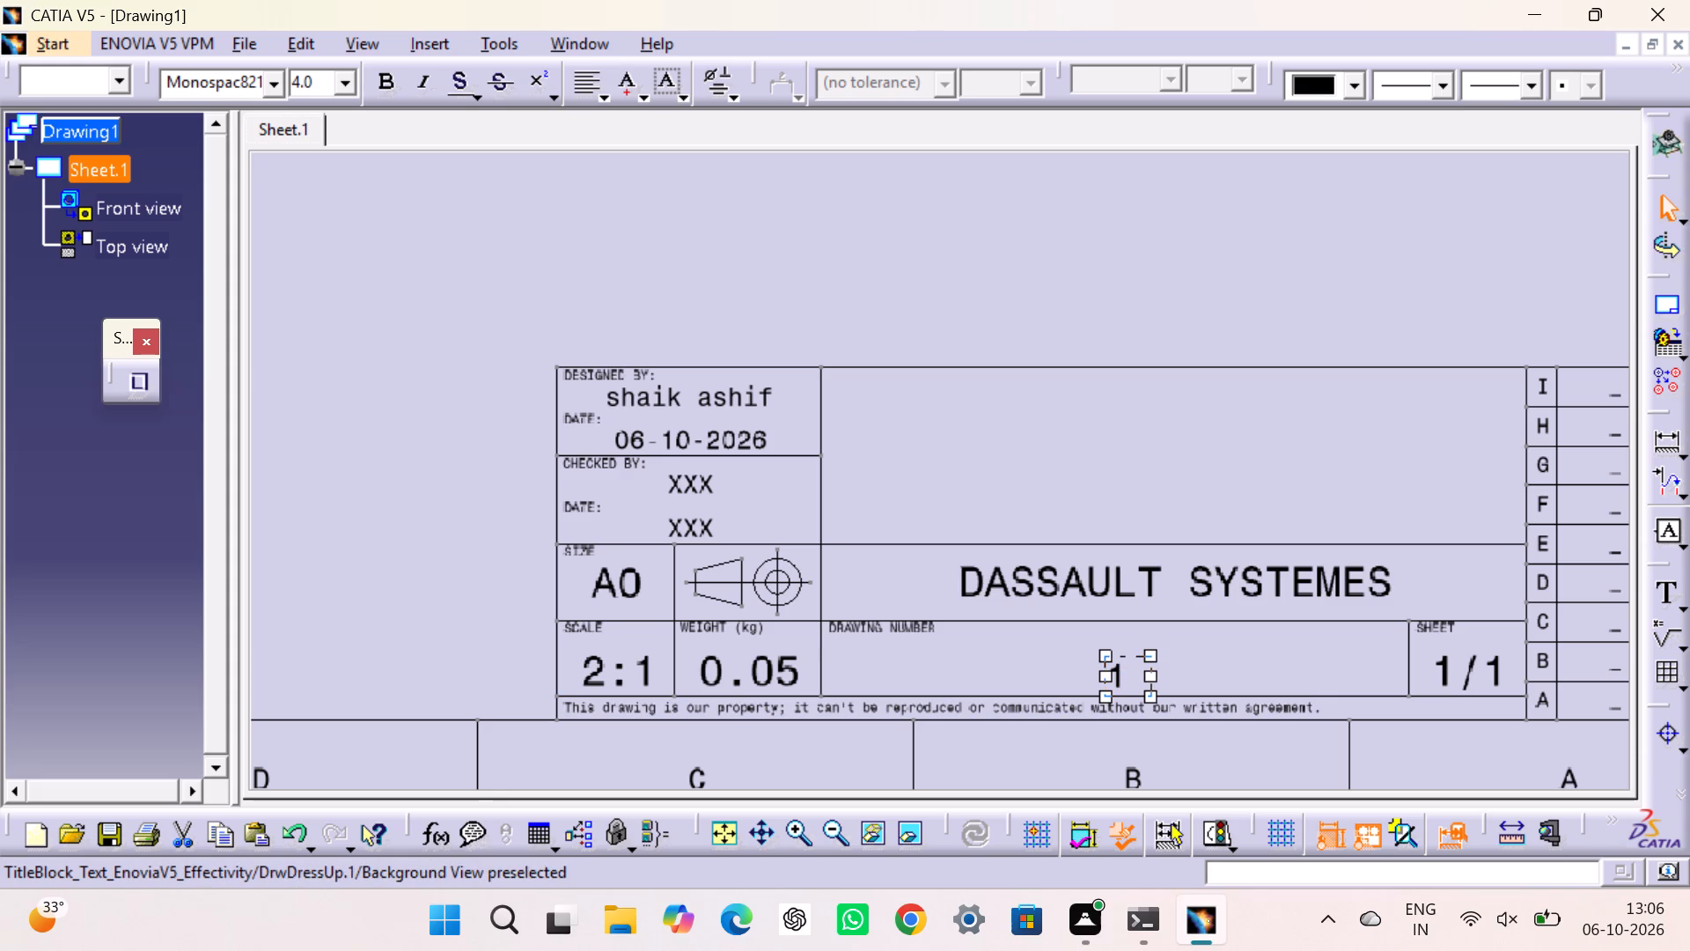
{"action": "double_click", "coordinate": [1122, 671]}
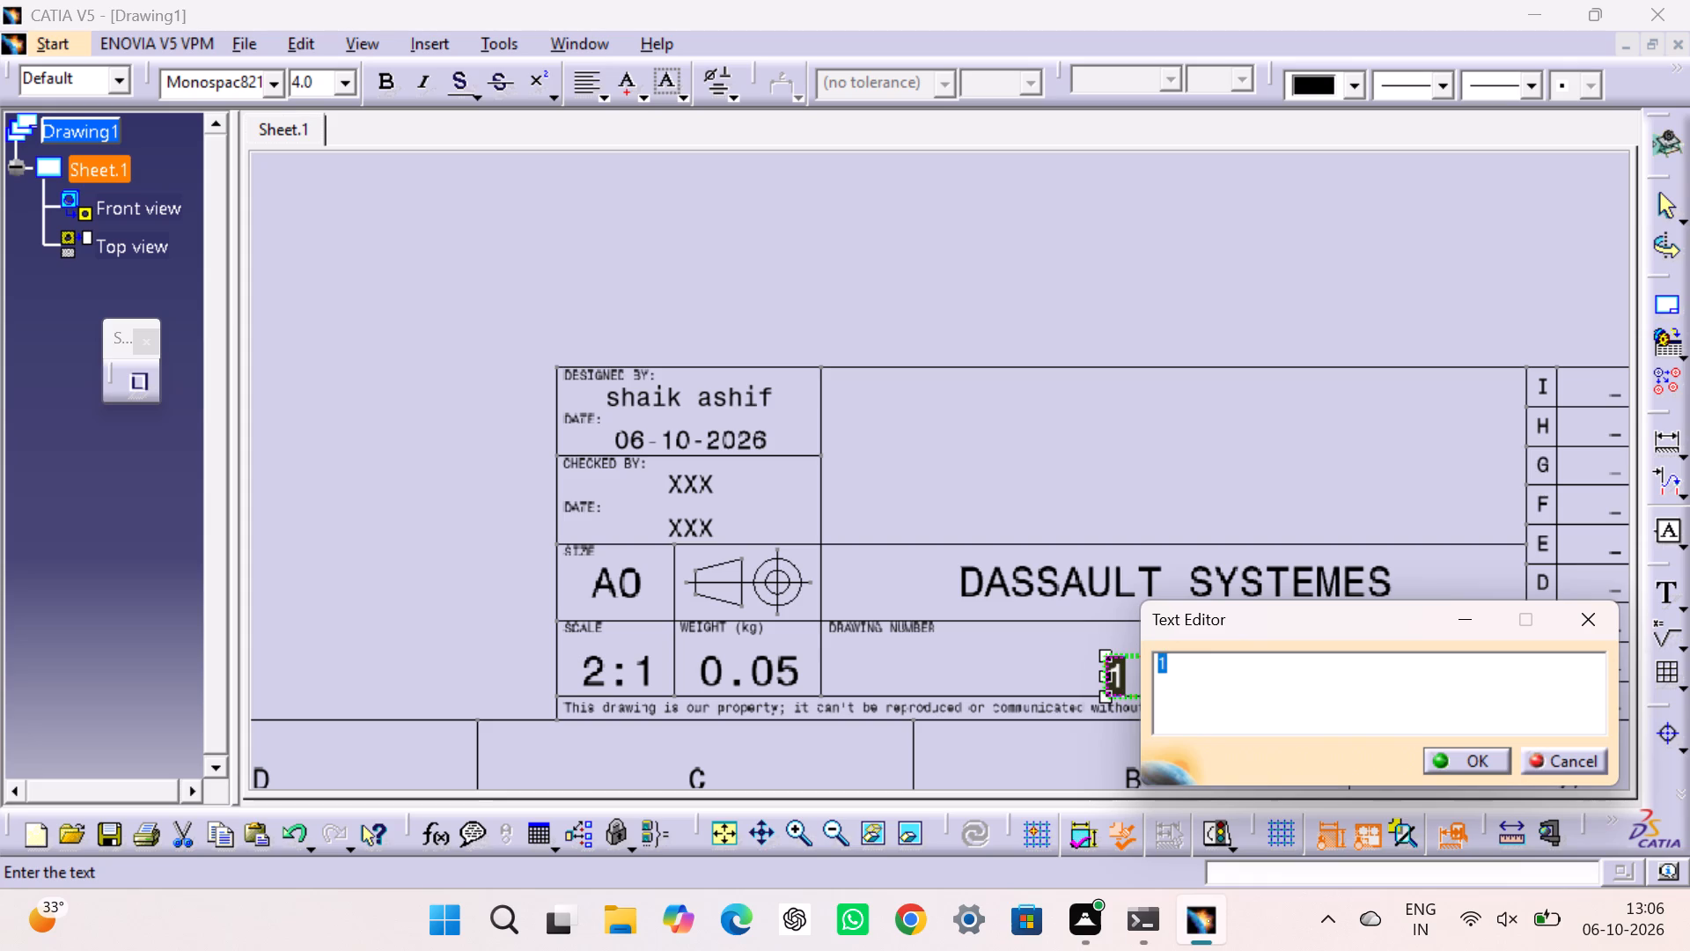
{"action": "key", "text": "shift+c"}
{"action": "key", "text": "shift+BackSpace"}
{"action": "type", "text": "SCISSO"}
{"action": "type", "text": "R"}
{"action": "key", "text": "space"}
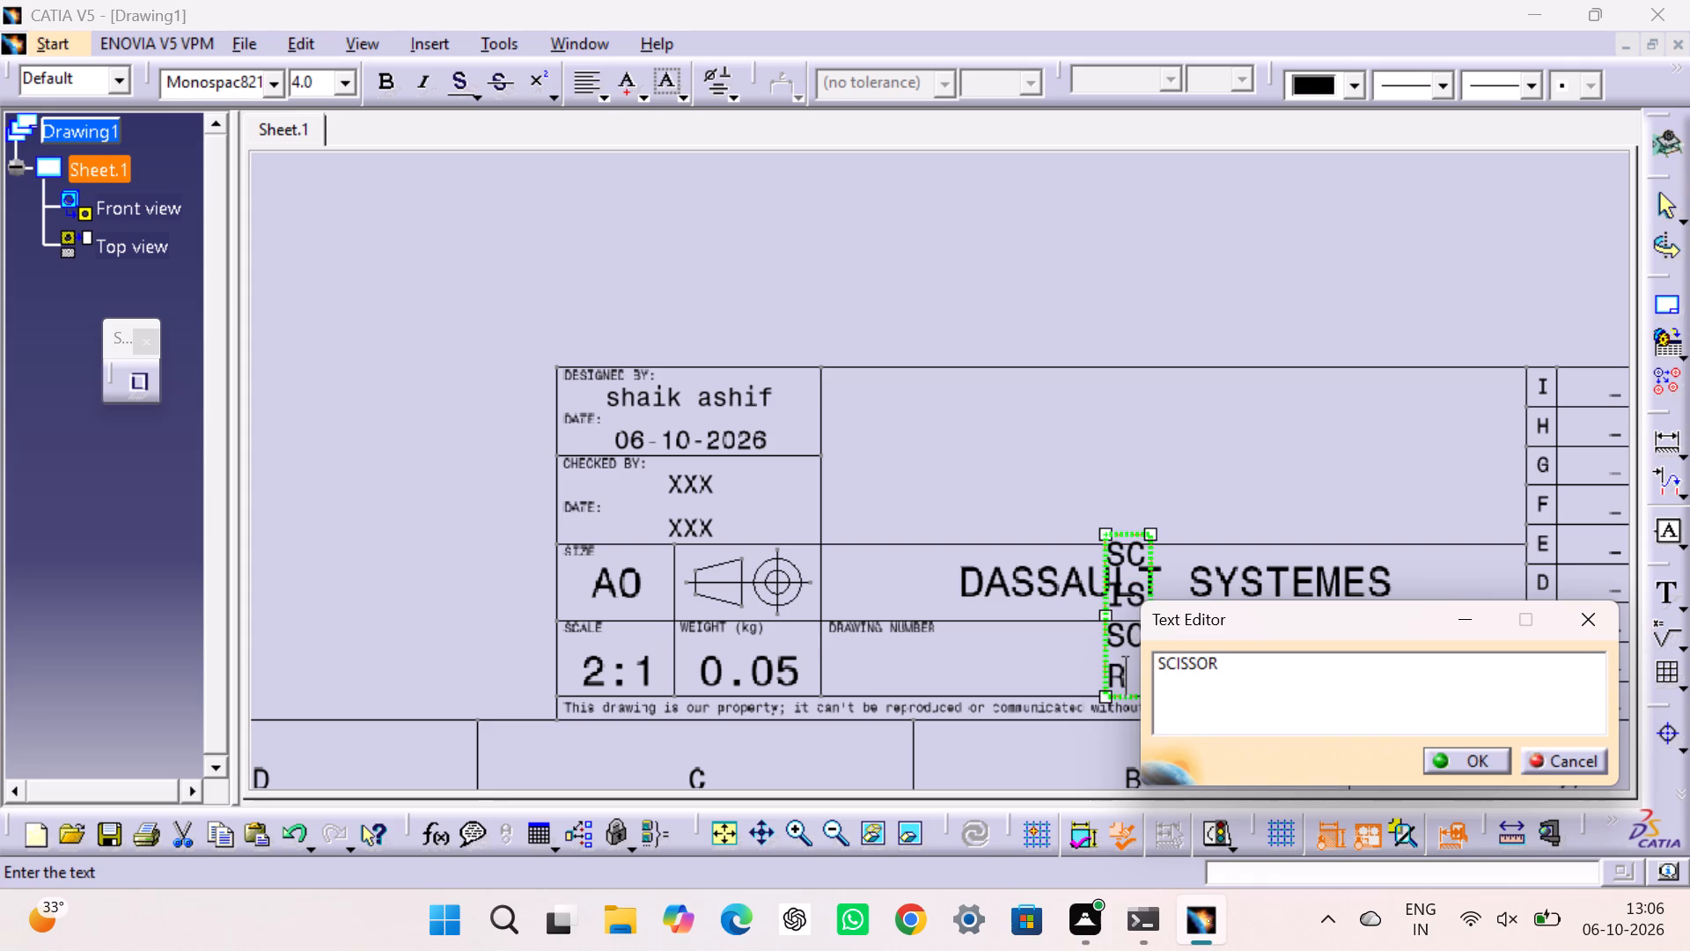
{"action": "type", "text": "LI"}
{"action": "type", "text": "FT"}
{"action": "key", "text": "space"}
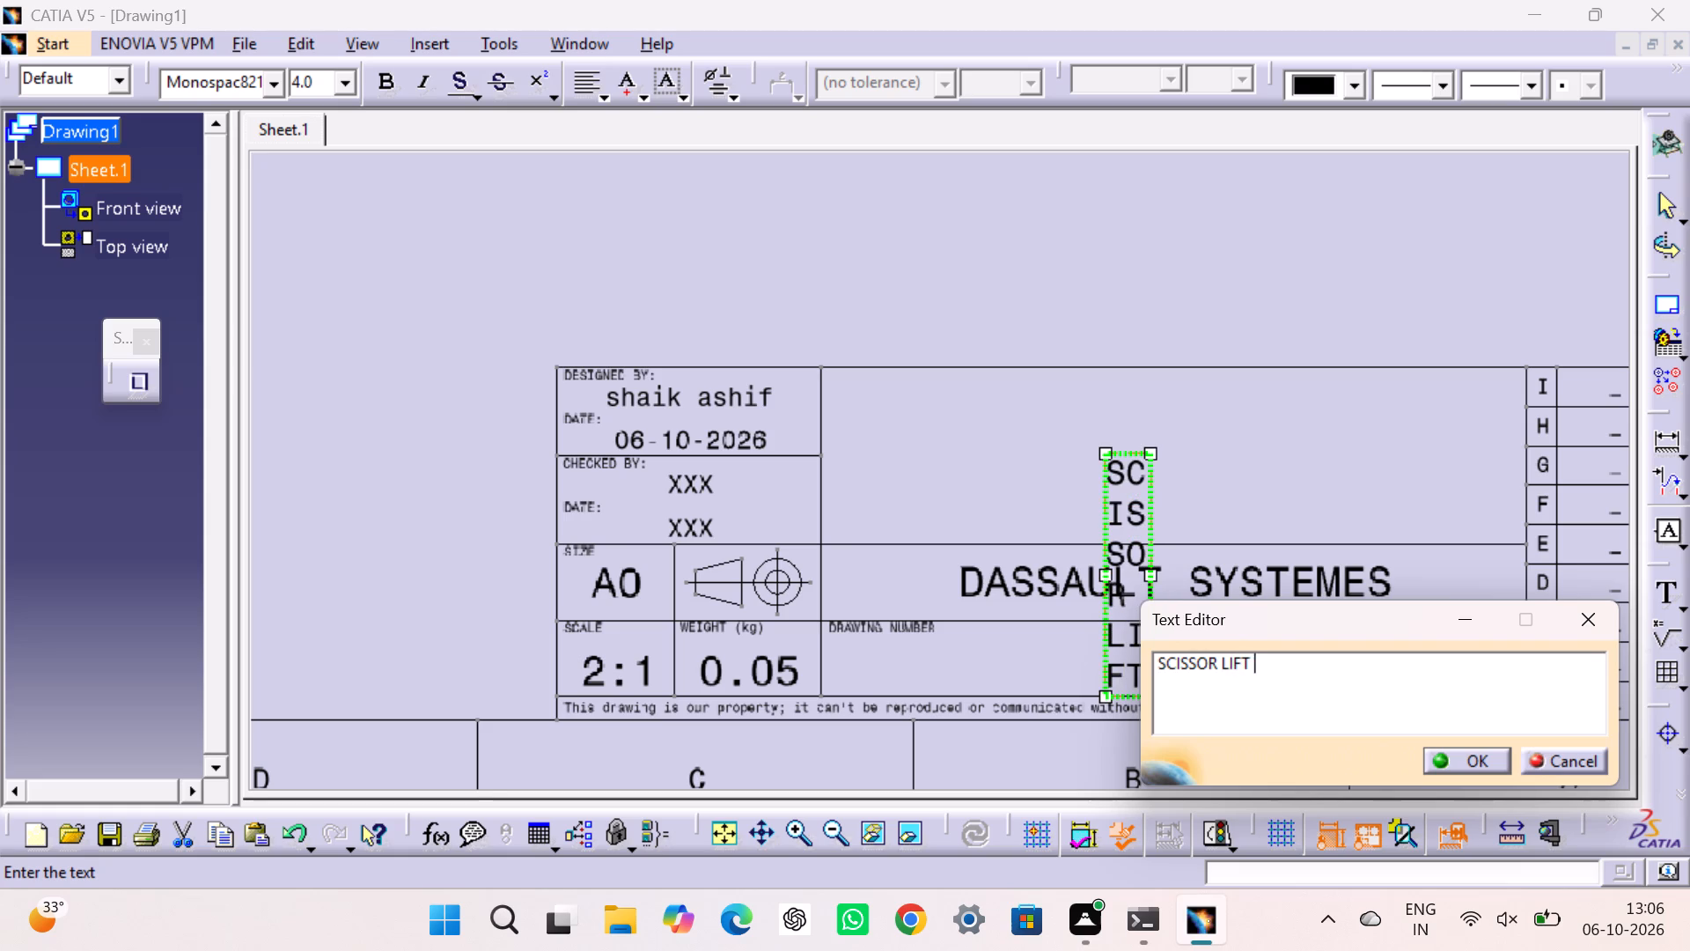
{"action": "type", "text": "TABLE"}
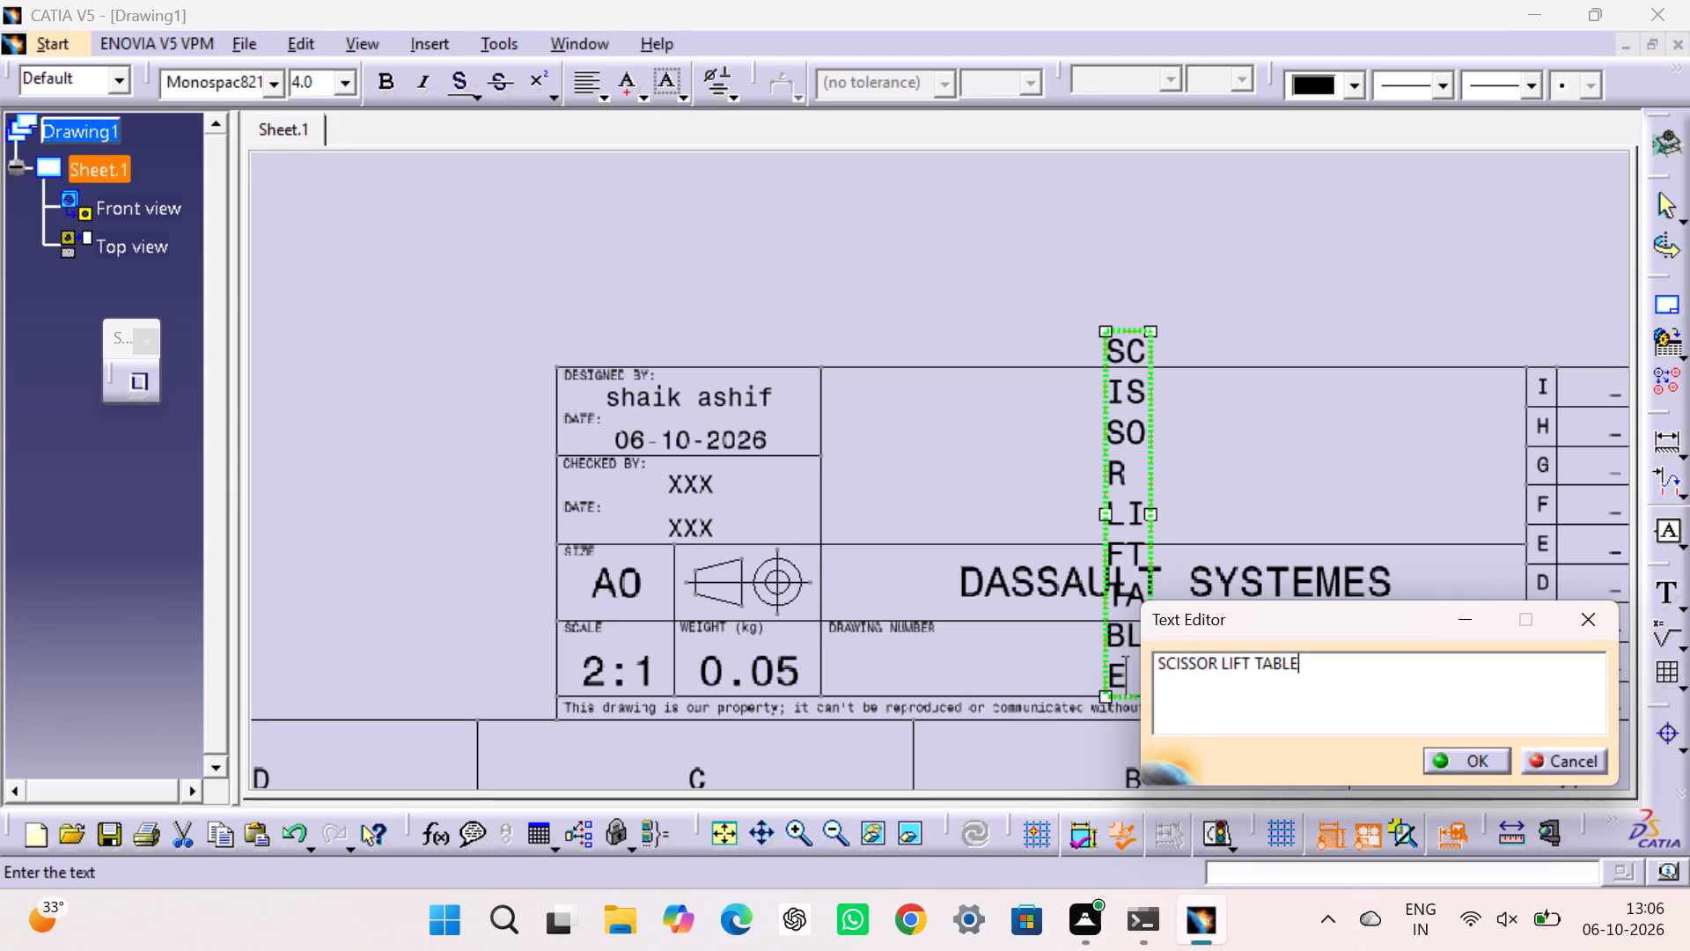
{"action": "left_click", "coordinate": [1444, 760]}
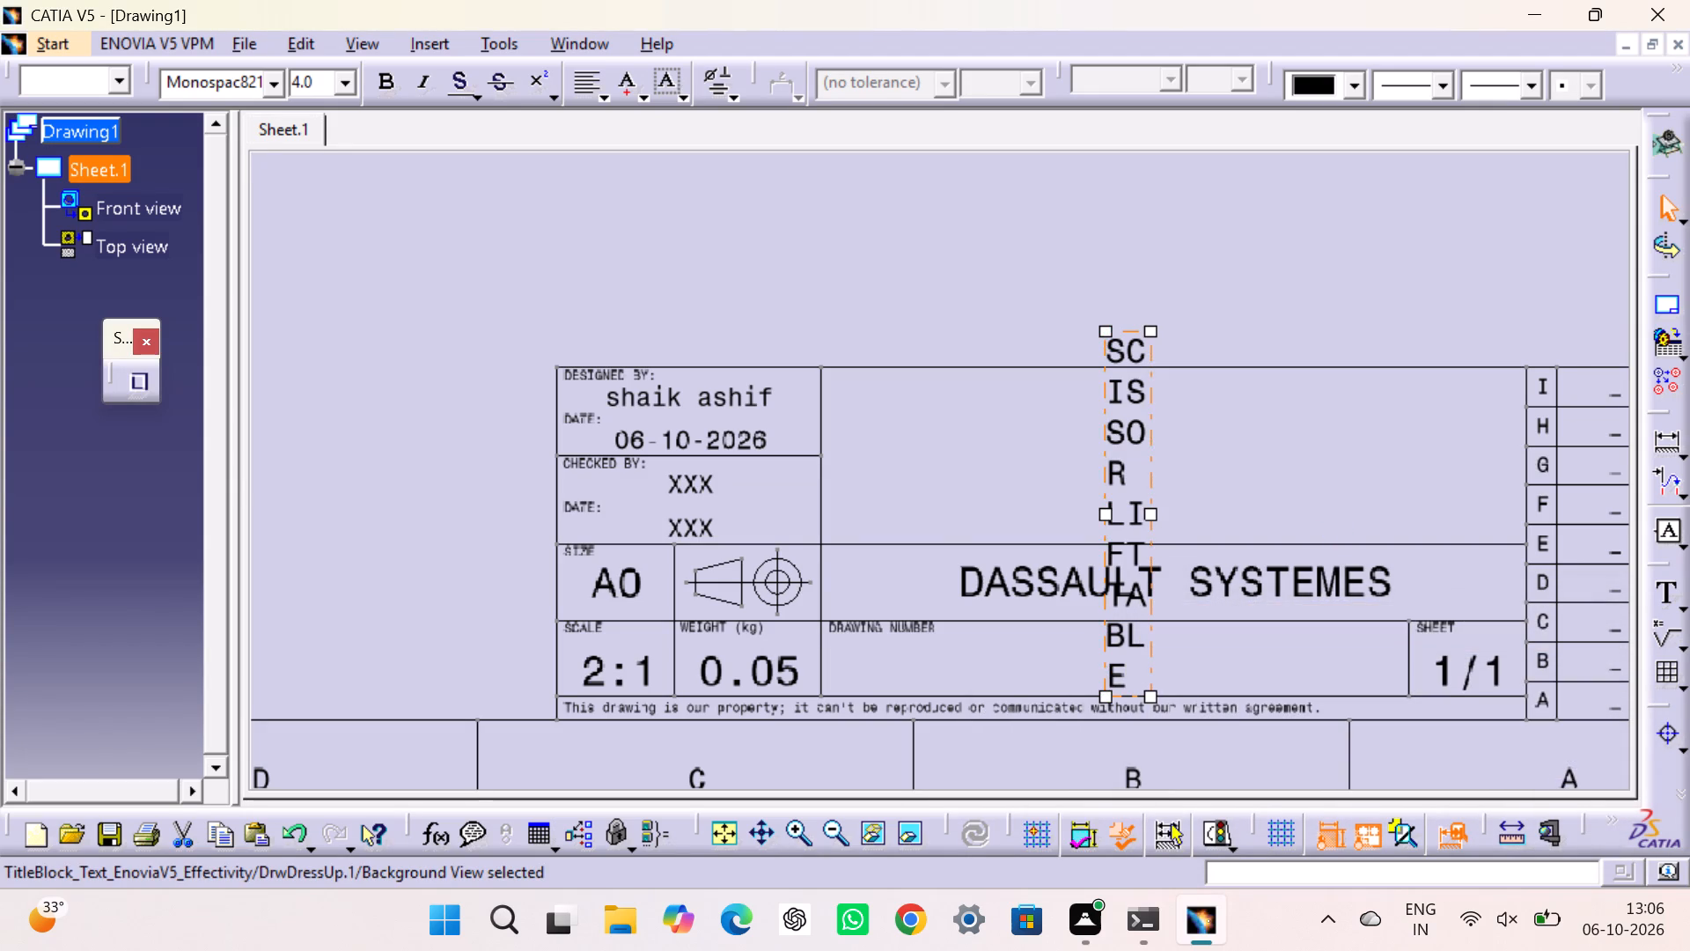
Widen the SCISSOR LIFT TABLE text frame in both directions so the text fits on a single line.
{"action": "left_click_drag", "start_coordinate": [1151, 511], "coordinate": [1374, 543]}
{"action": "left_click_drag", "start_coordinate": [1104, 654], "coordinate": [1083, 655]}
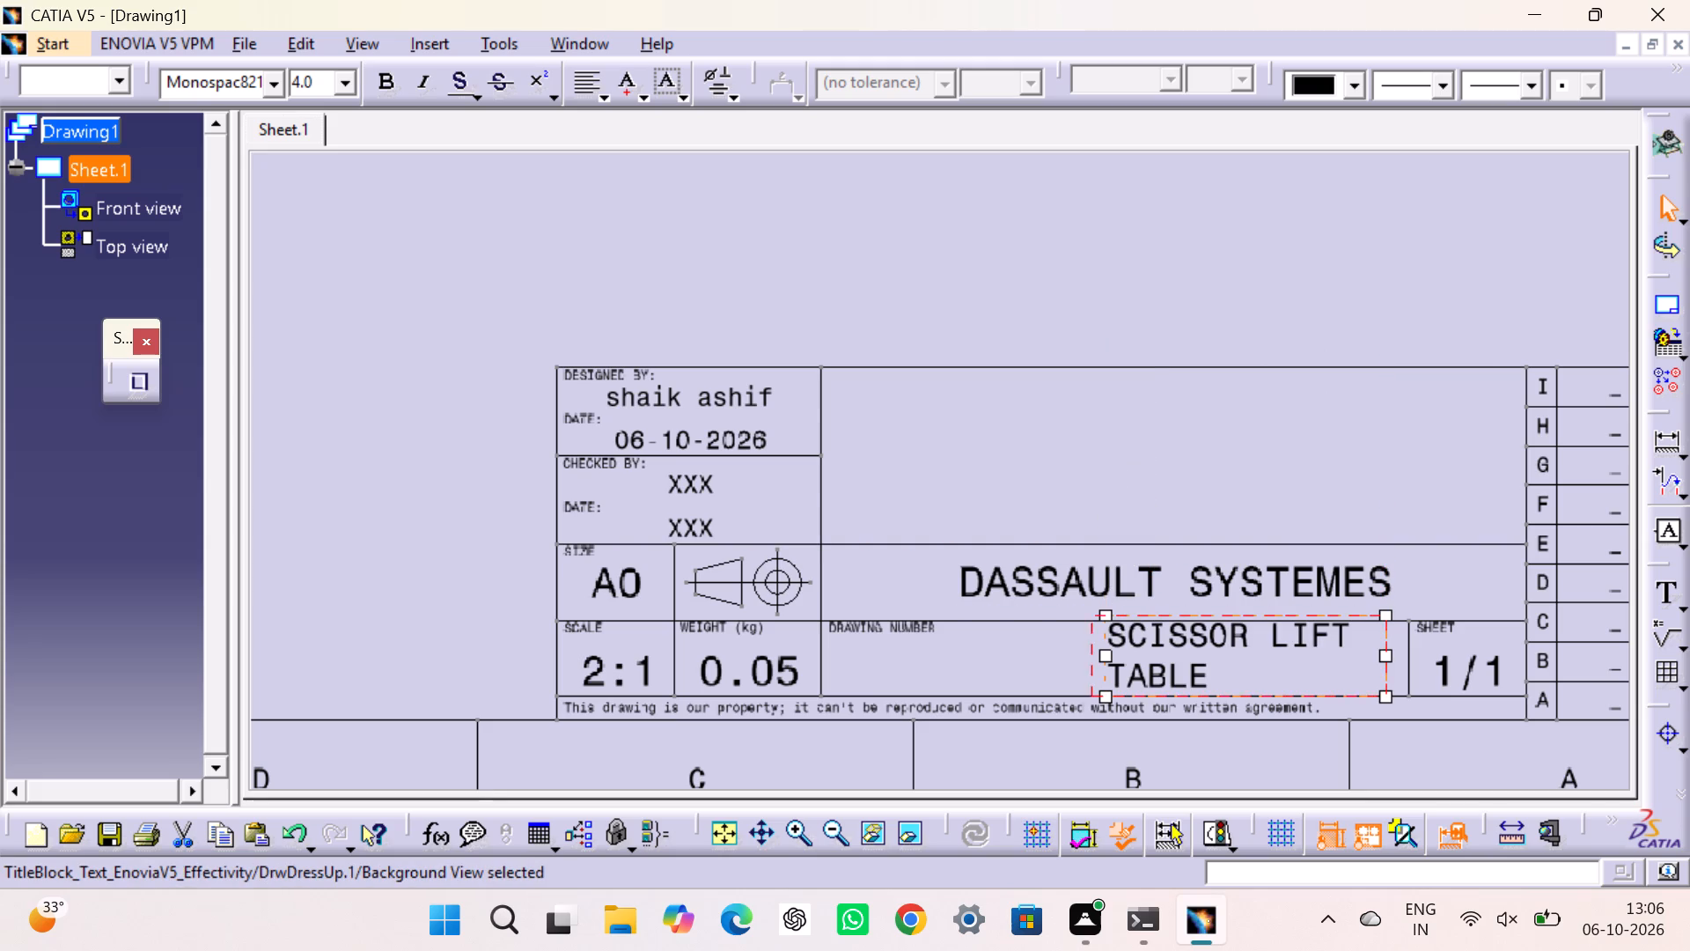
{"action": "left_click_drag", "start_coordinate": [1083, 655], "coordinate": [900, 677]}
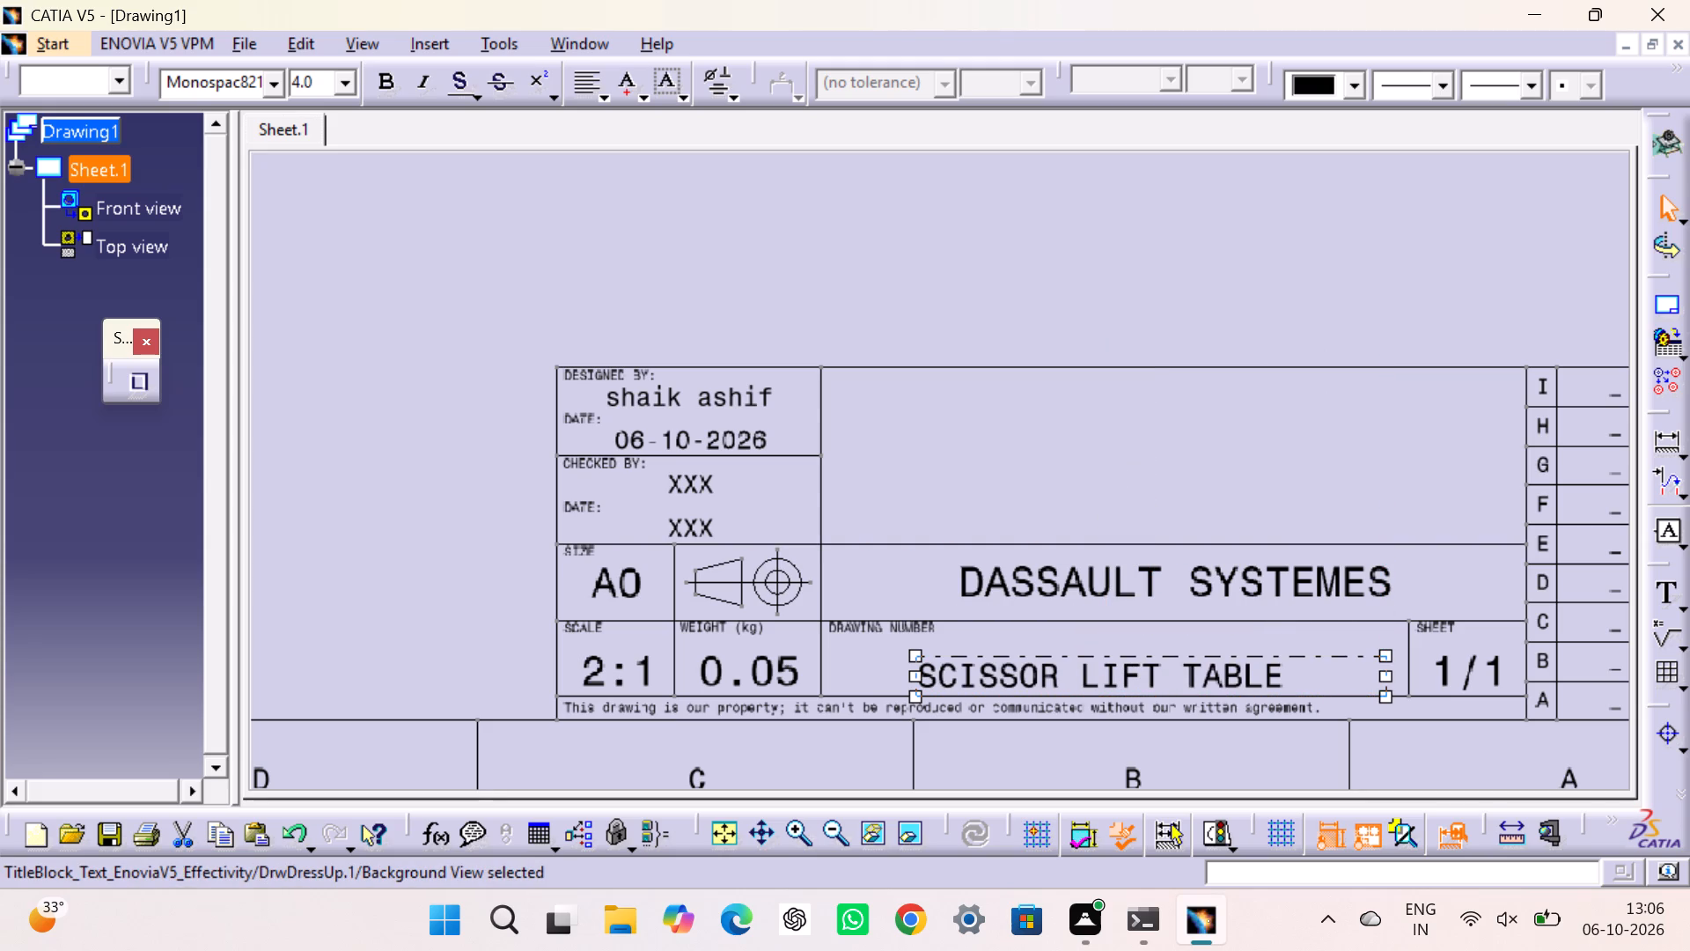
Move the SCISSOR LIFT TABLE text up to the upper part of the drawing number cell.
{"action": "left_click_drag", "start_coordinate": [1047, 654], "coordinate": [1047, 638]}
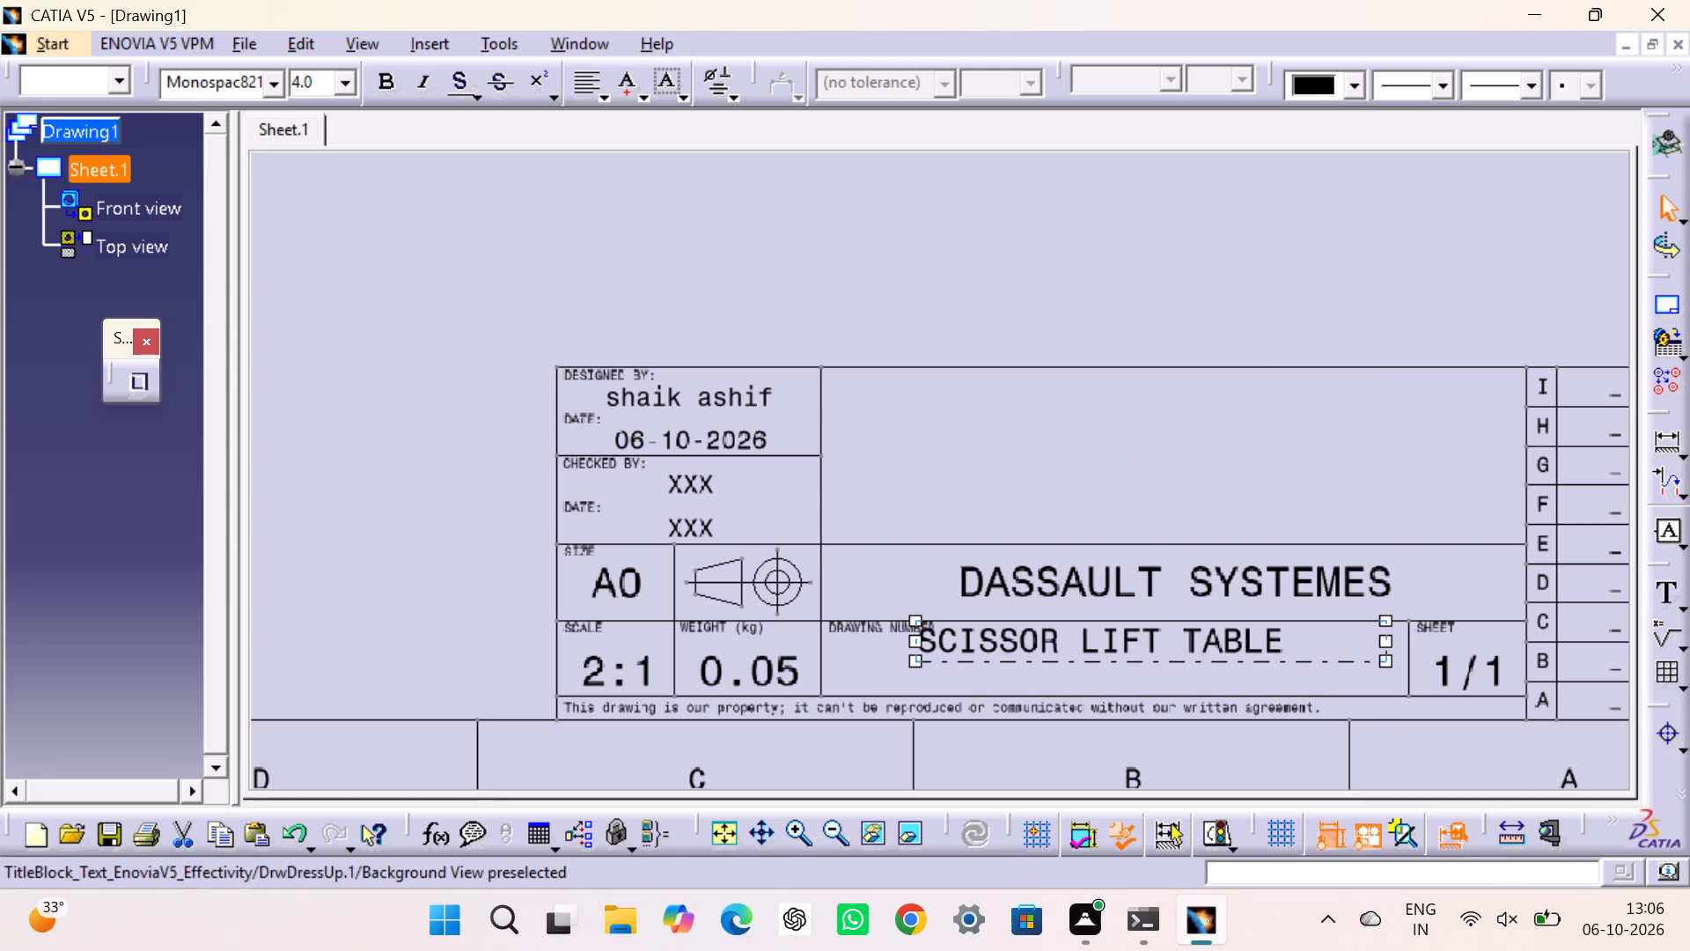
{"action": "left_click_drag", "start_coordinate": [1047, 638], "coordinate": [1047, 646]}
{"action": "left_click_drag", "start_coordinate": [1047, 646], "coordinate": [1038, 651]}
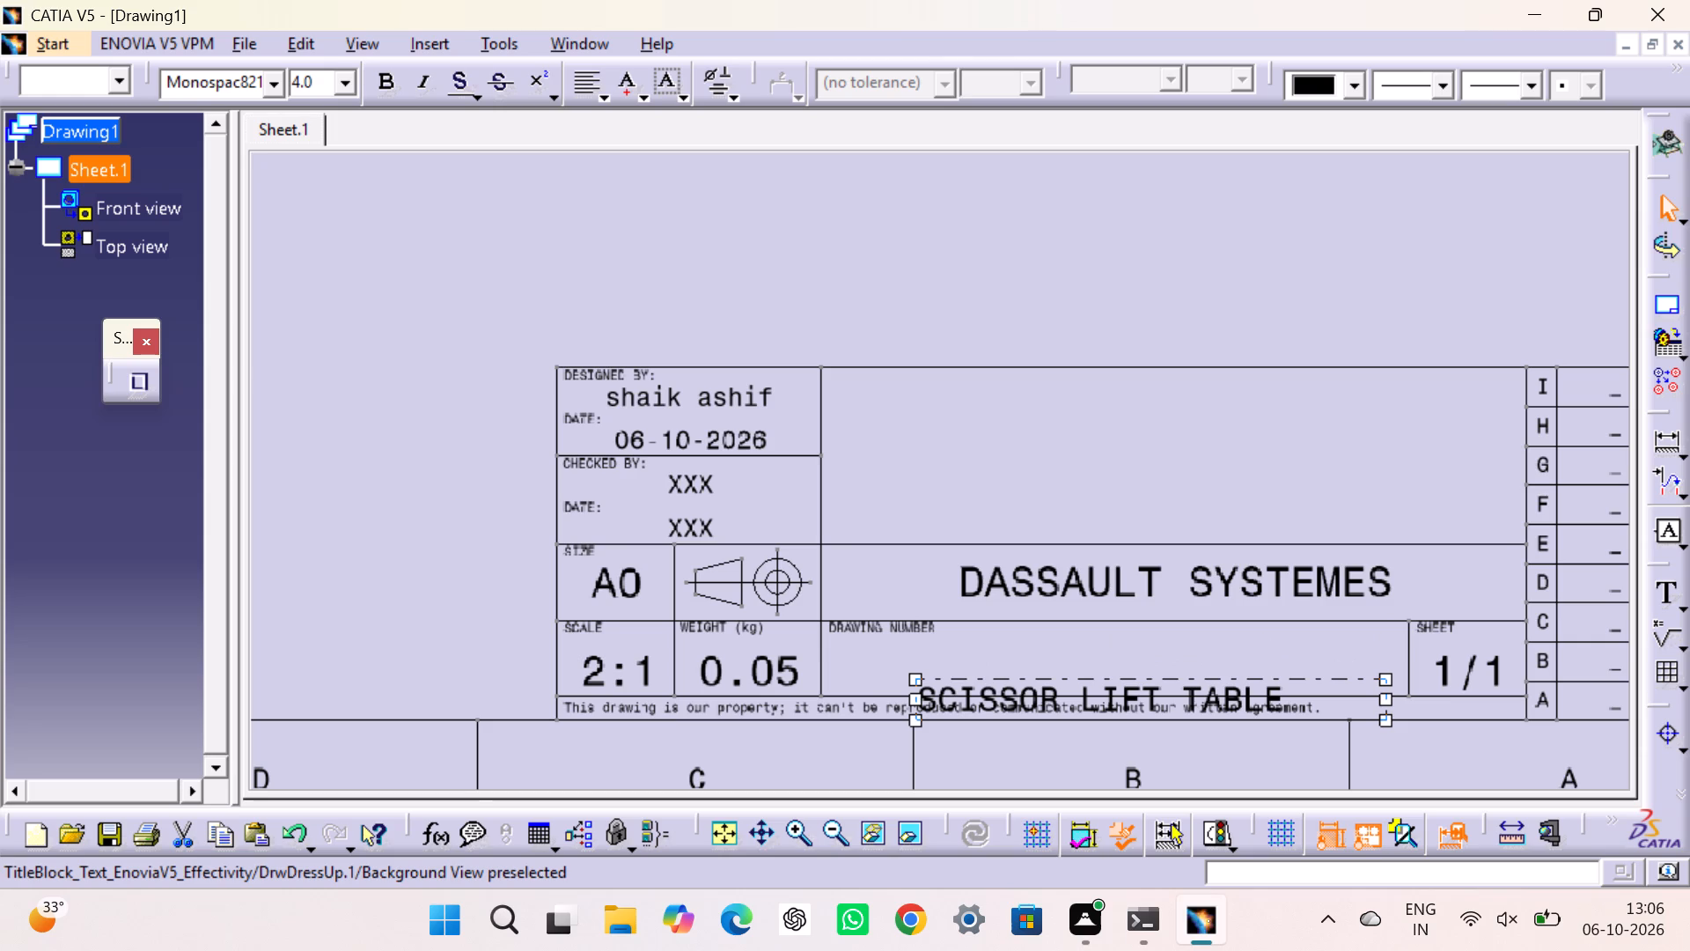
{"action": "left_click_drag", "start_coordinate": [1038, 651], "coordinate": [1052, 648]}
{"action": "left_click_drag", "start_coordinate": [1052, 648], "coordinate": [1048, 645]}
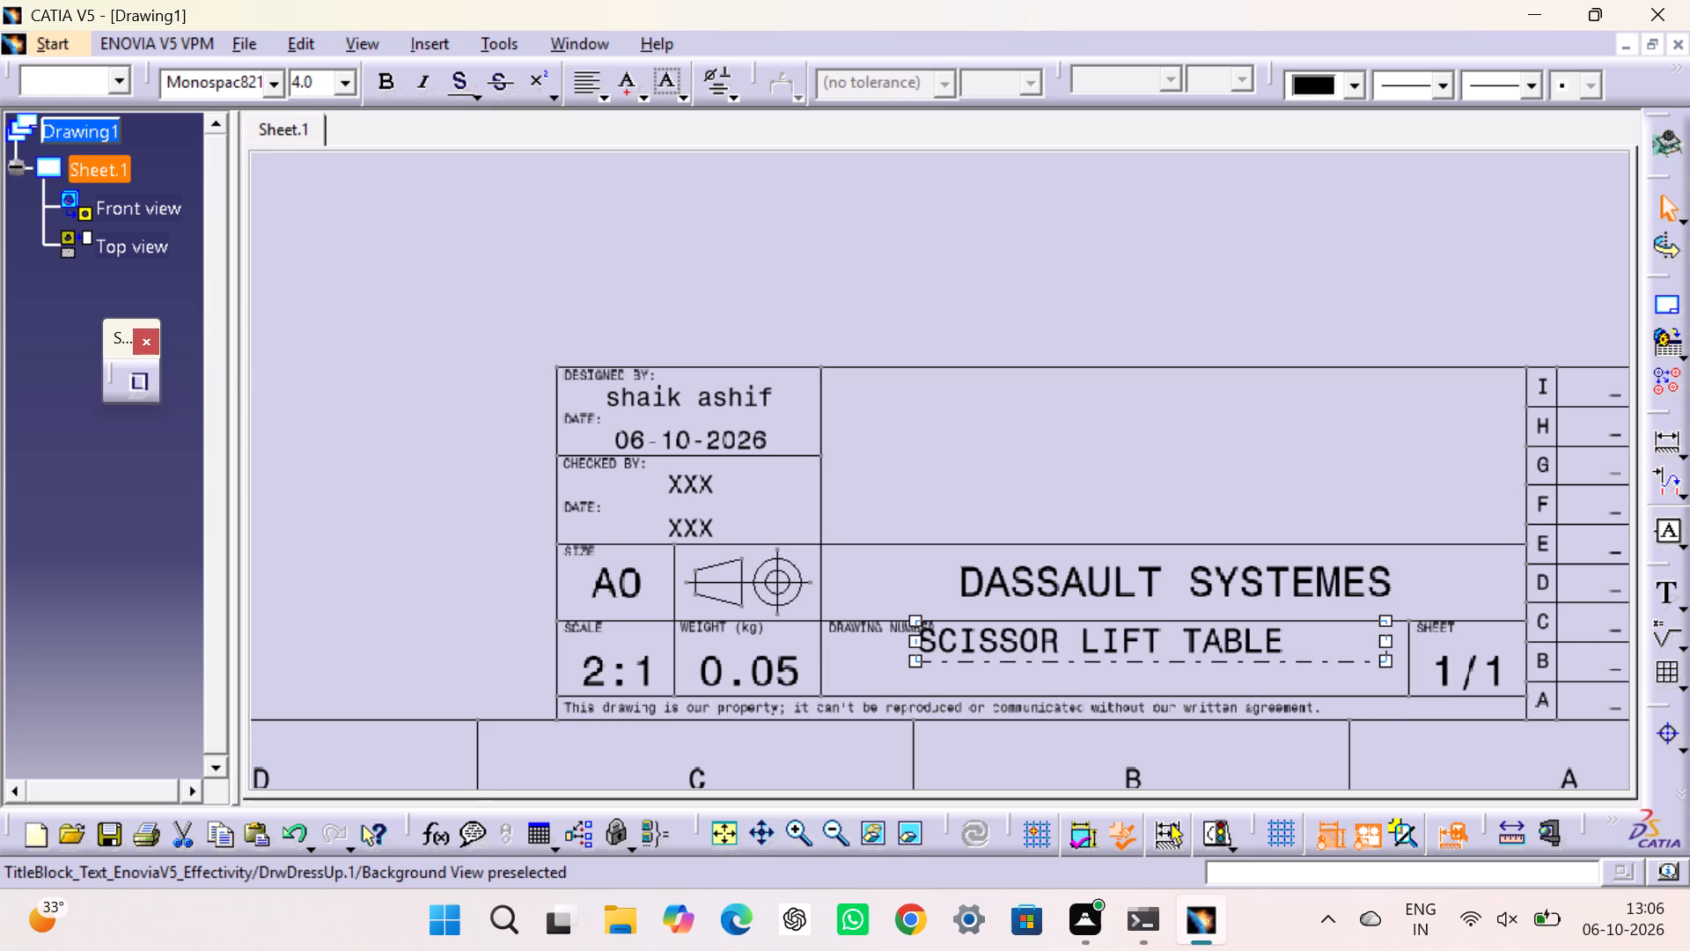
{"action": "left_click_drag", "start_coordinate": [1386, 636], "coordinate": [1385, 642]}
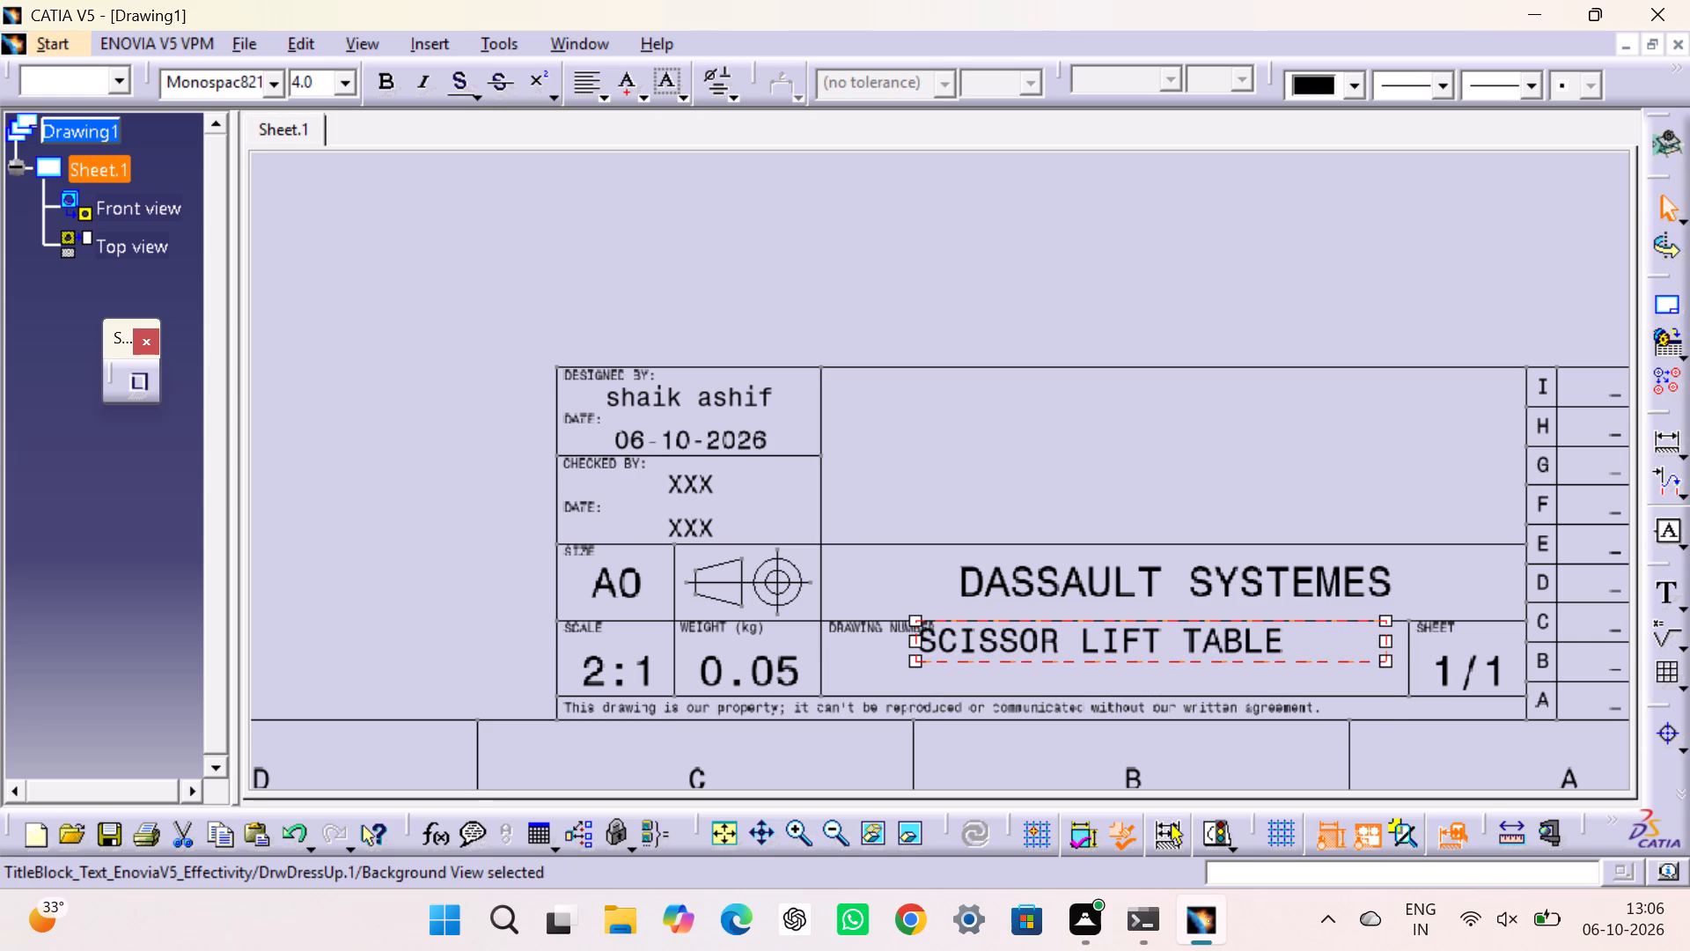
{"action": "left_click_drag", "start_coordinate": [1385, 642], "coordinate": [1385, 659]}
{"action": "left_click_drag", "start_coordinate": [1380, 660], "coordinate": [1385, 685]}
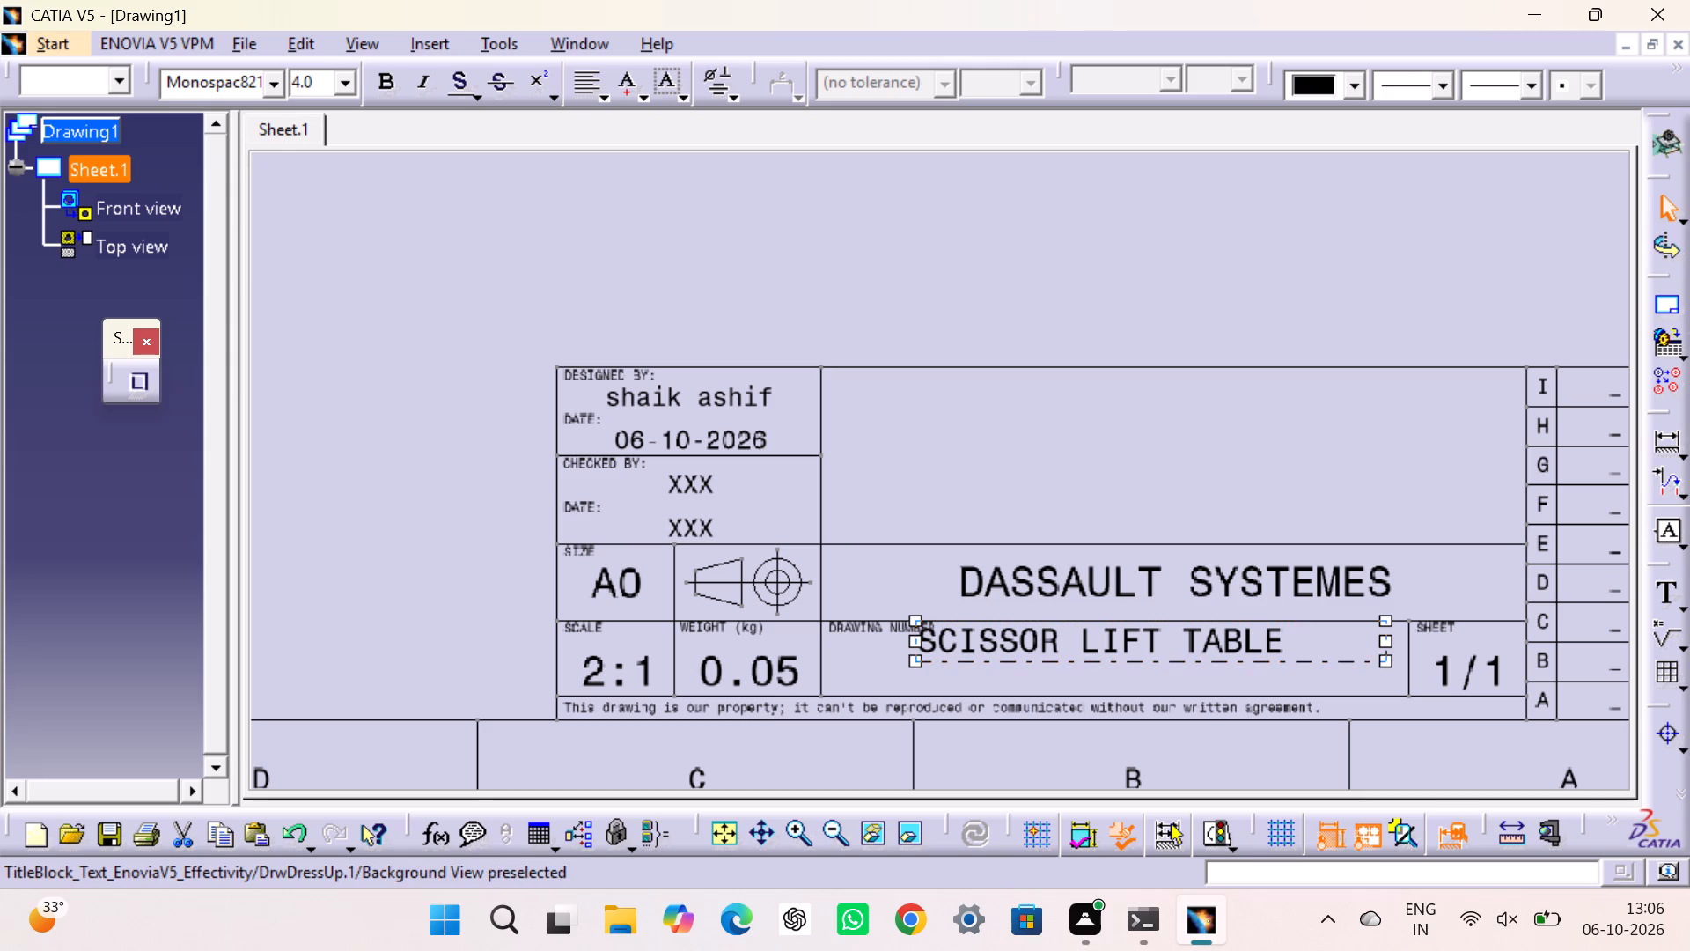
{"action": "left_click_drag", "start_coordinate": [1387, 661], "coordinate": [1350, 665]}
{"action": "key", "text": "Escape"}
Shift the SCISSOR LIFT TABLE text right within its cell, roughly centred beneath DASSAULT SYSTEMES.
{"action": "left_click_drag", "start_coordinate": [1128, 638], "coordinate": [1215, 654]}
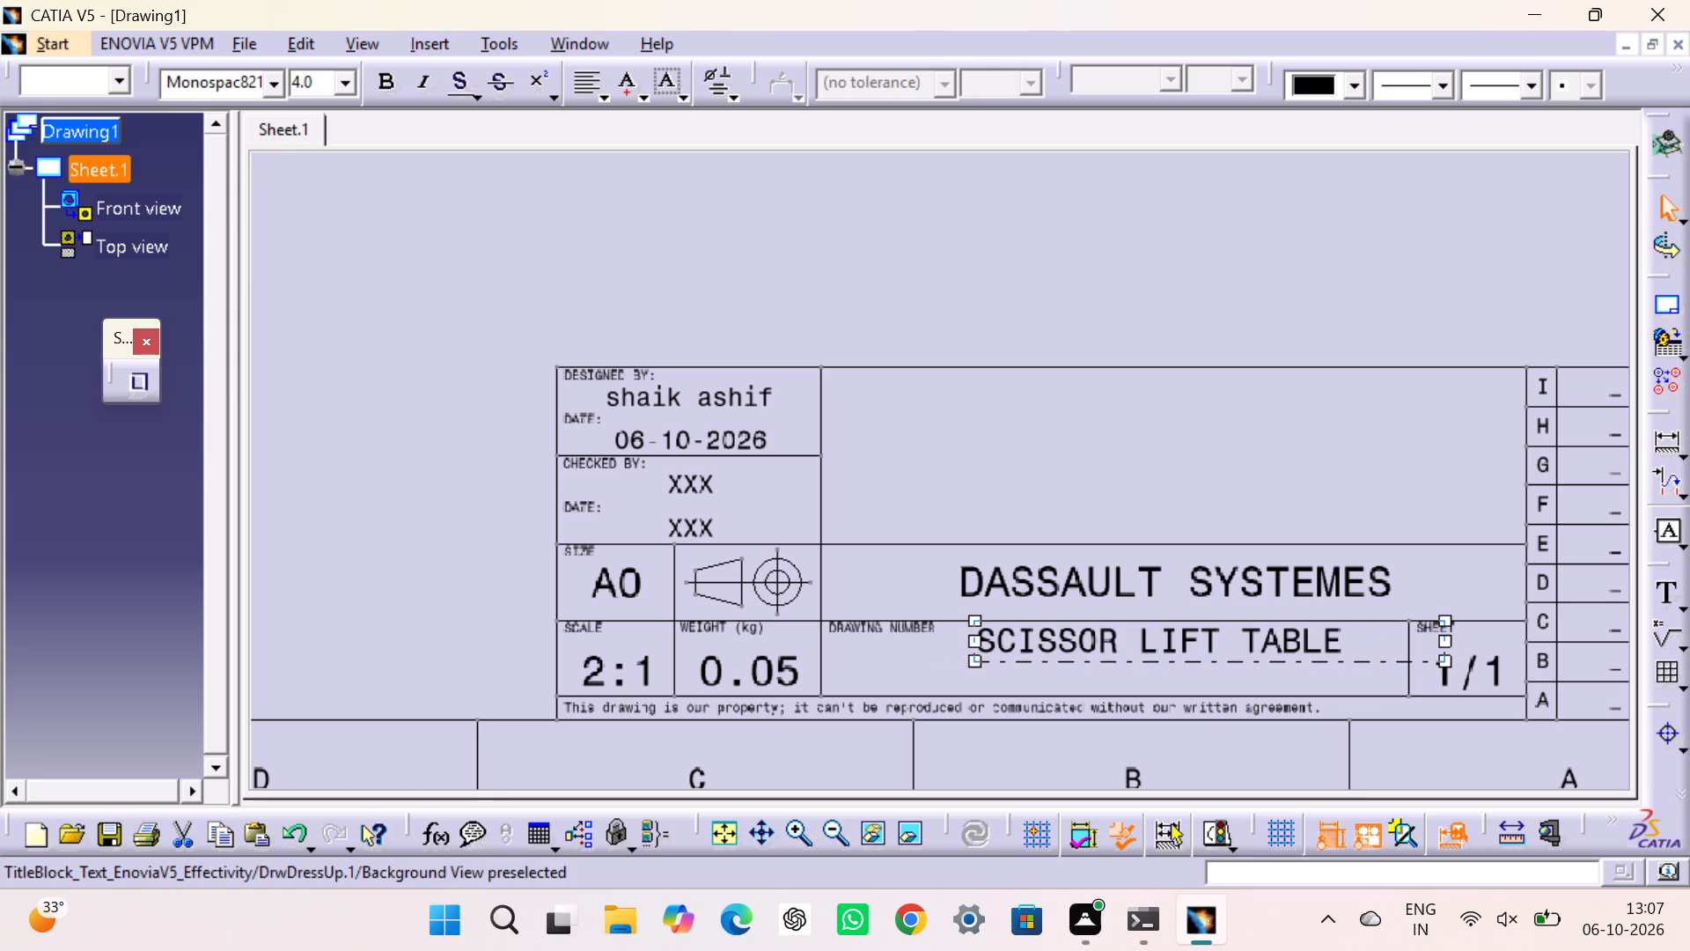
{"action": "left_click_drag", "start_coordinate": [1215, 654], "coordinate": [1128, 667]}
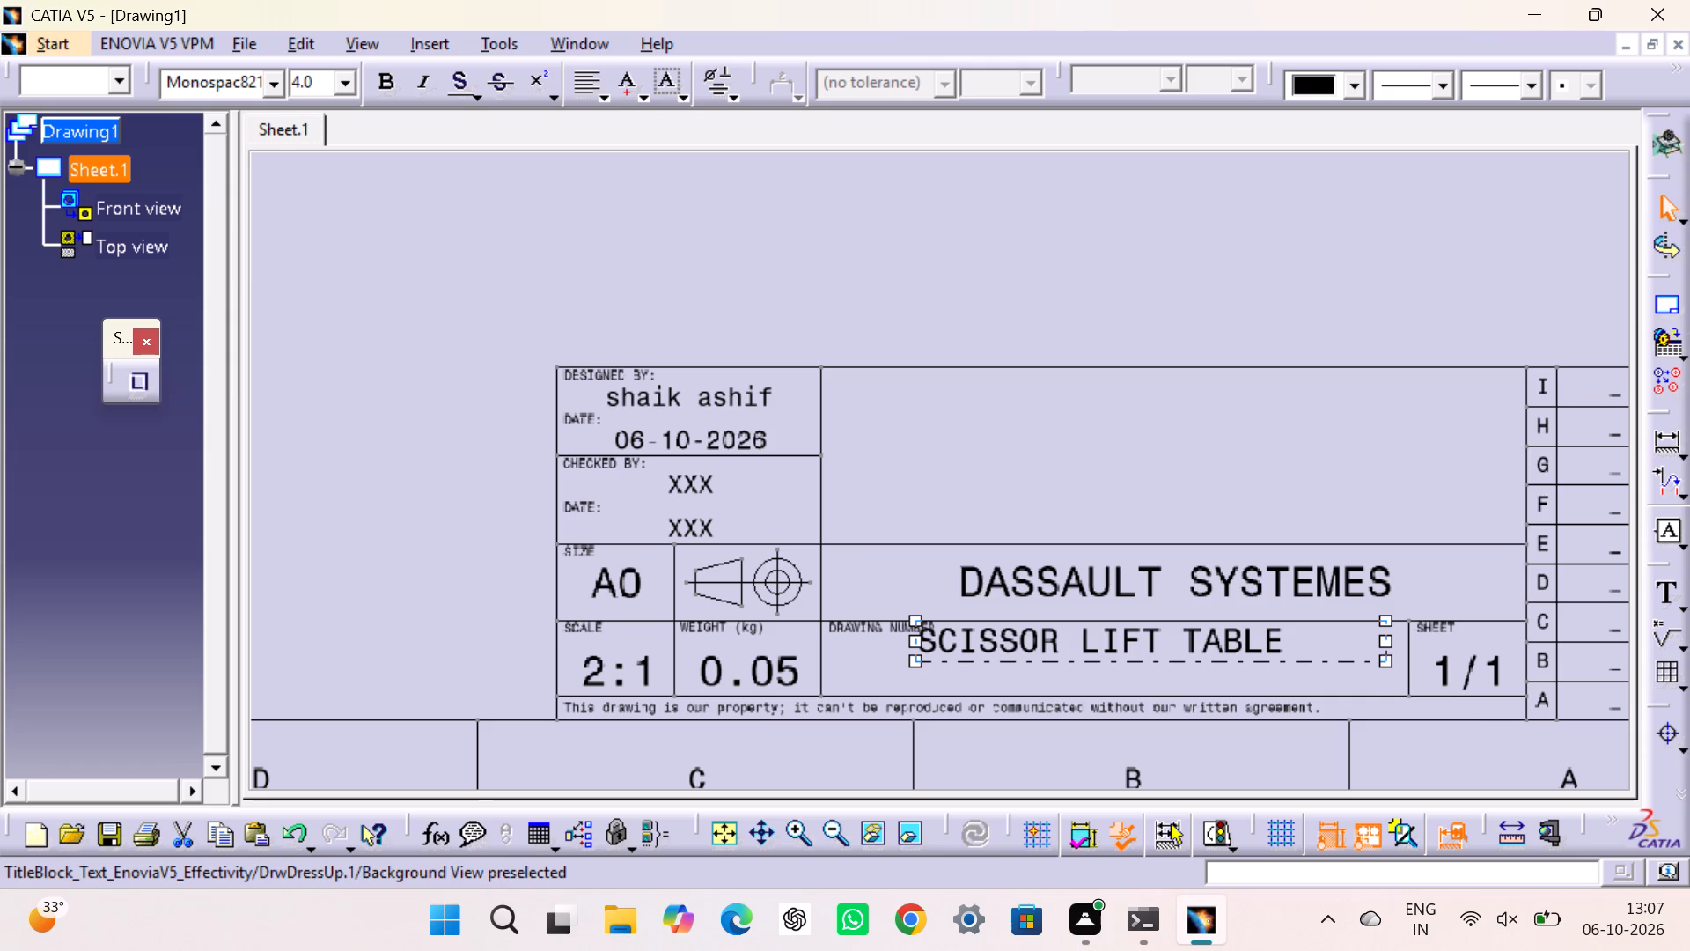
{"action": "left_click_drag", "start_coordinate": [1128, 667], "coordinate": [1122, 666]}
{"action": "left_click", "coordinate": [1113, 294]}
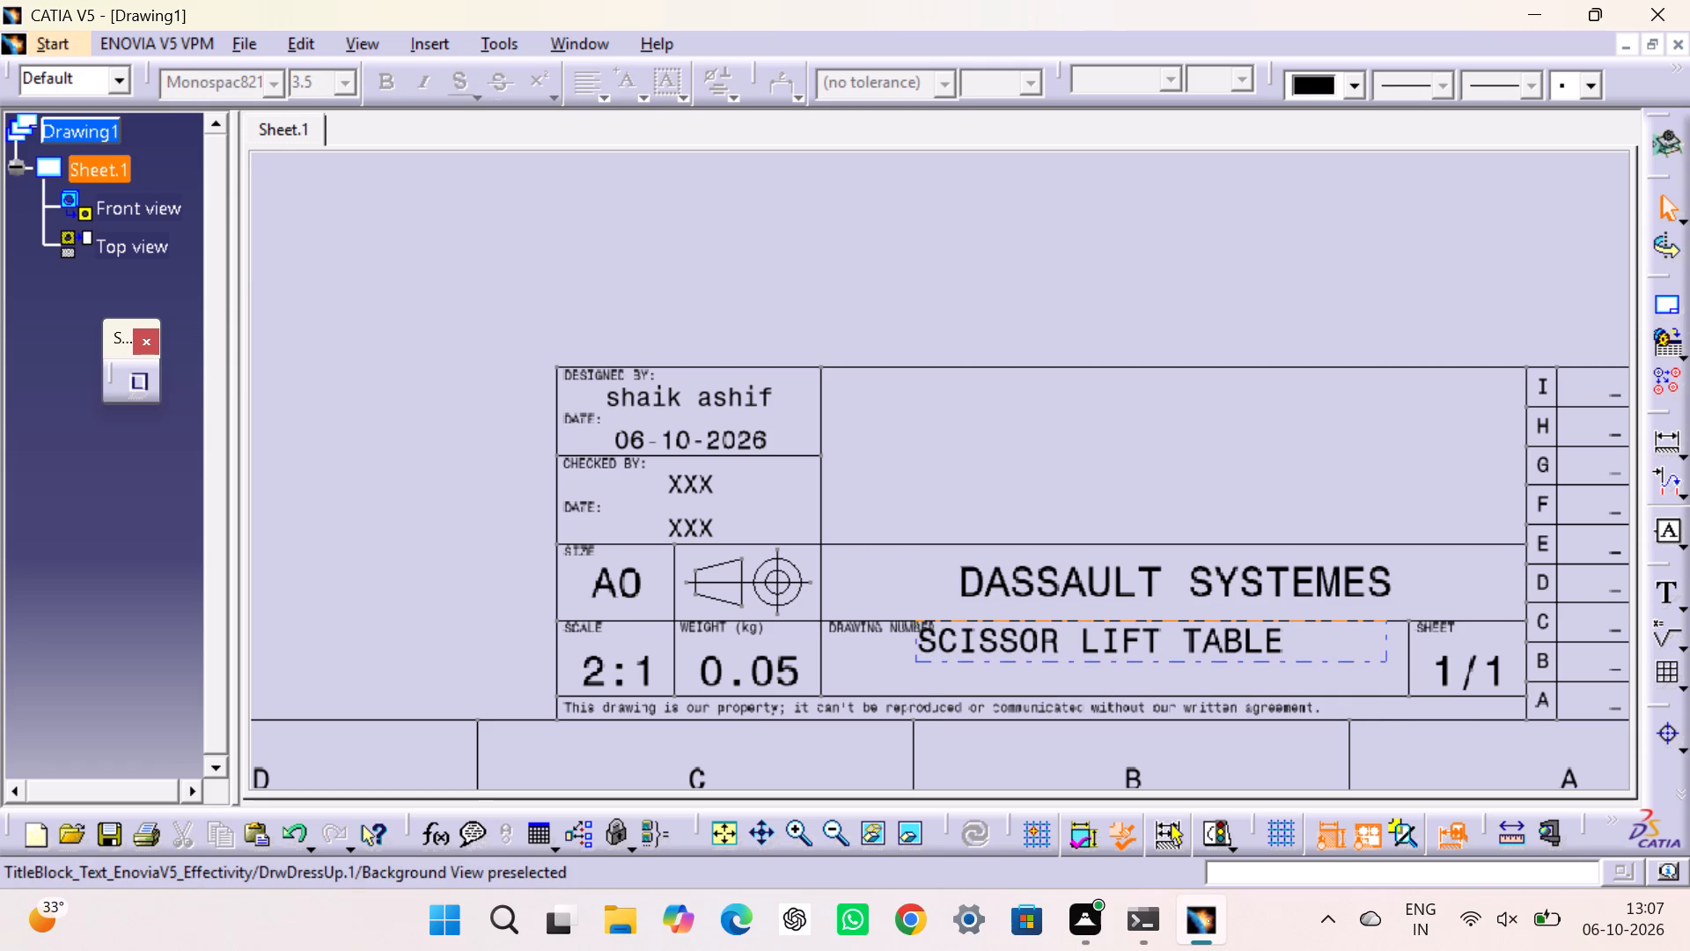
{"action": "left_click_drag", "start_coordinate": [1093, 645], "coordinate": [1129, 654]}
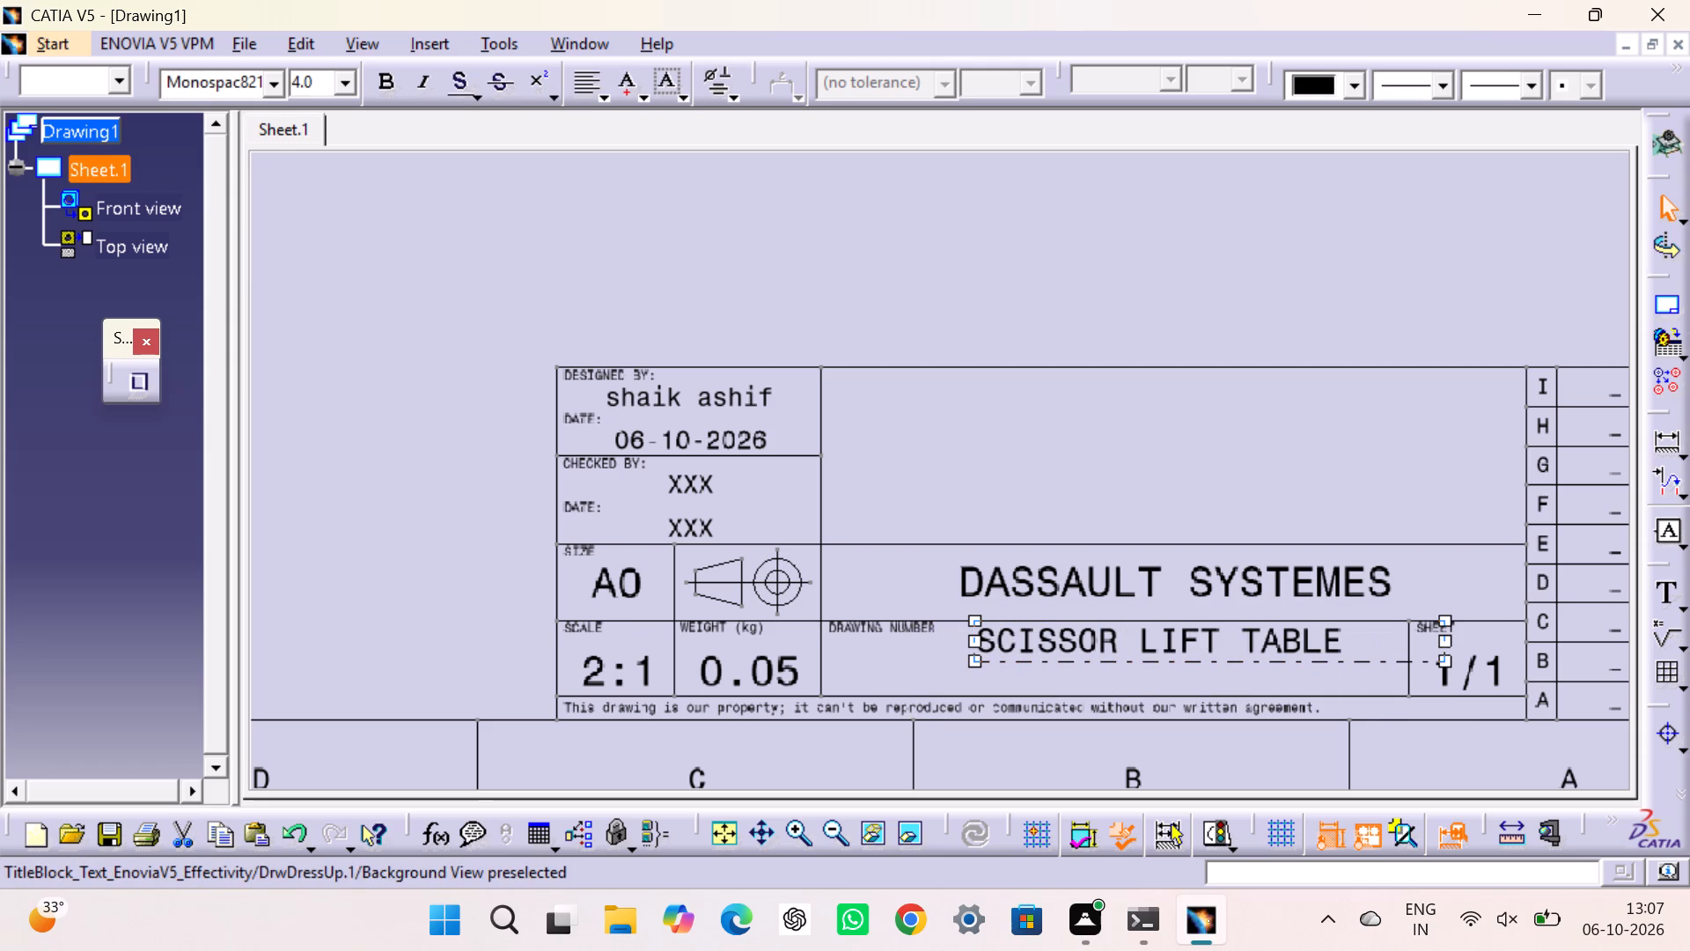
{"action": "left_click_drag", "start_coordinate": [1129, 654], "coordinate": [1124, 653]}
{"action": "left_click_drag", "start_coordinate": [1164, 641], "coordinate": [1172, 642]}
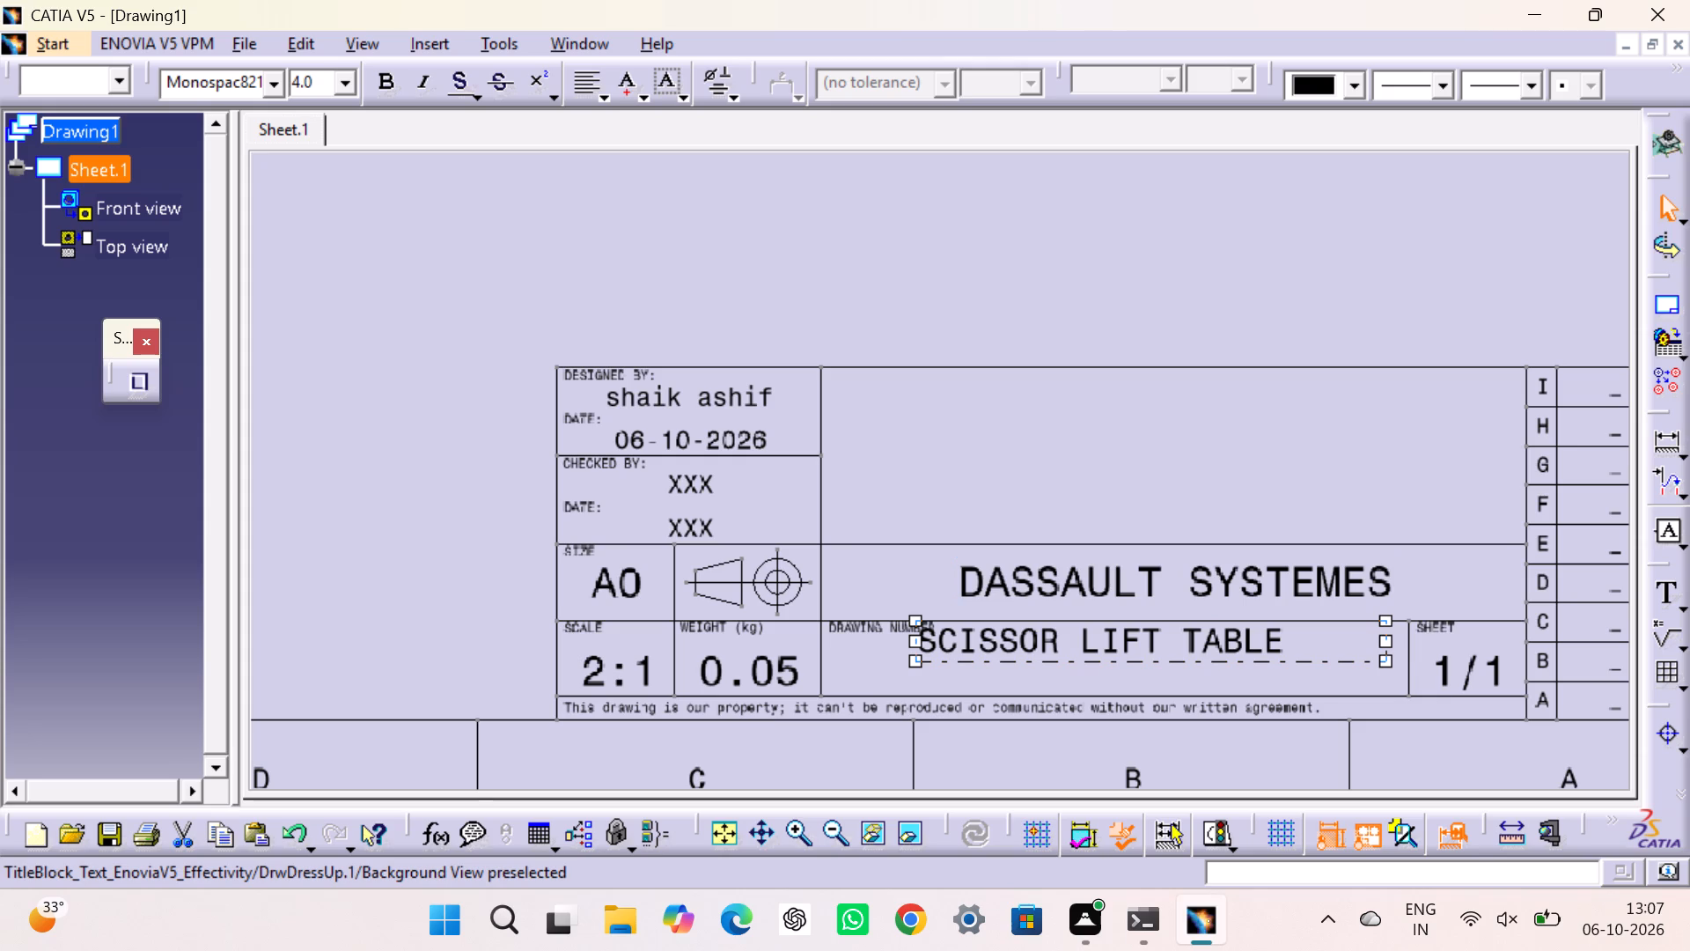
{"action": "left_click_drag", "start_coordinate": [1172, 642], "coordinate": [1204, 642]}
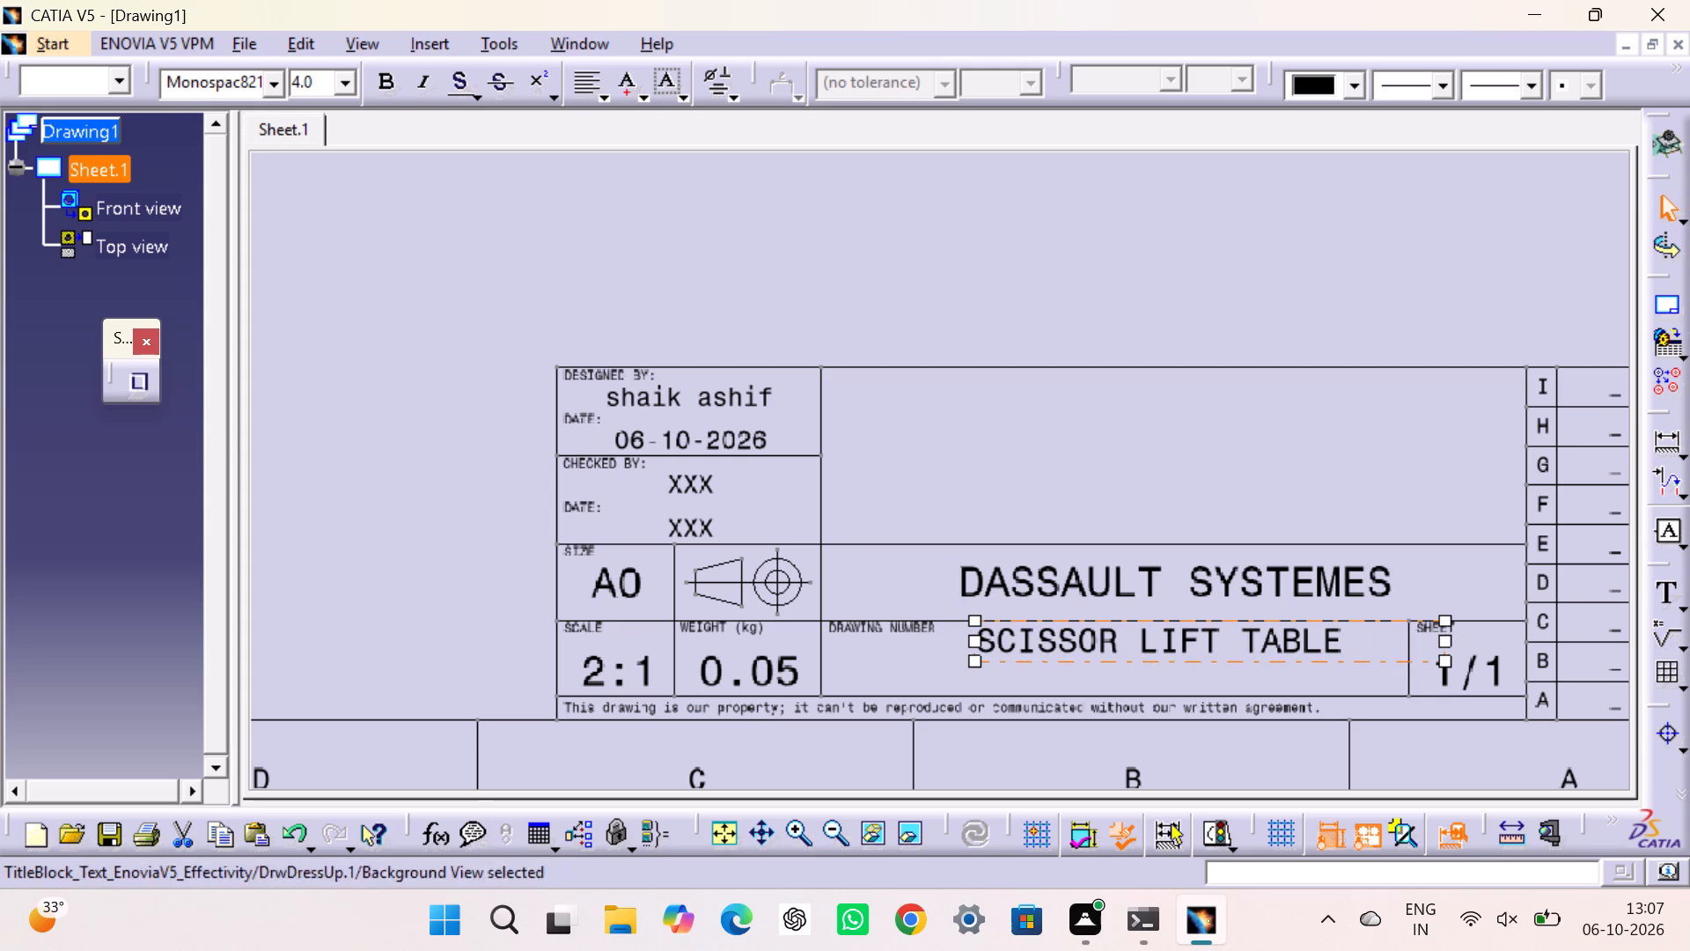
{"action": "left_click", "coordinate": [1303, 298]}
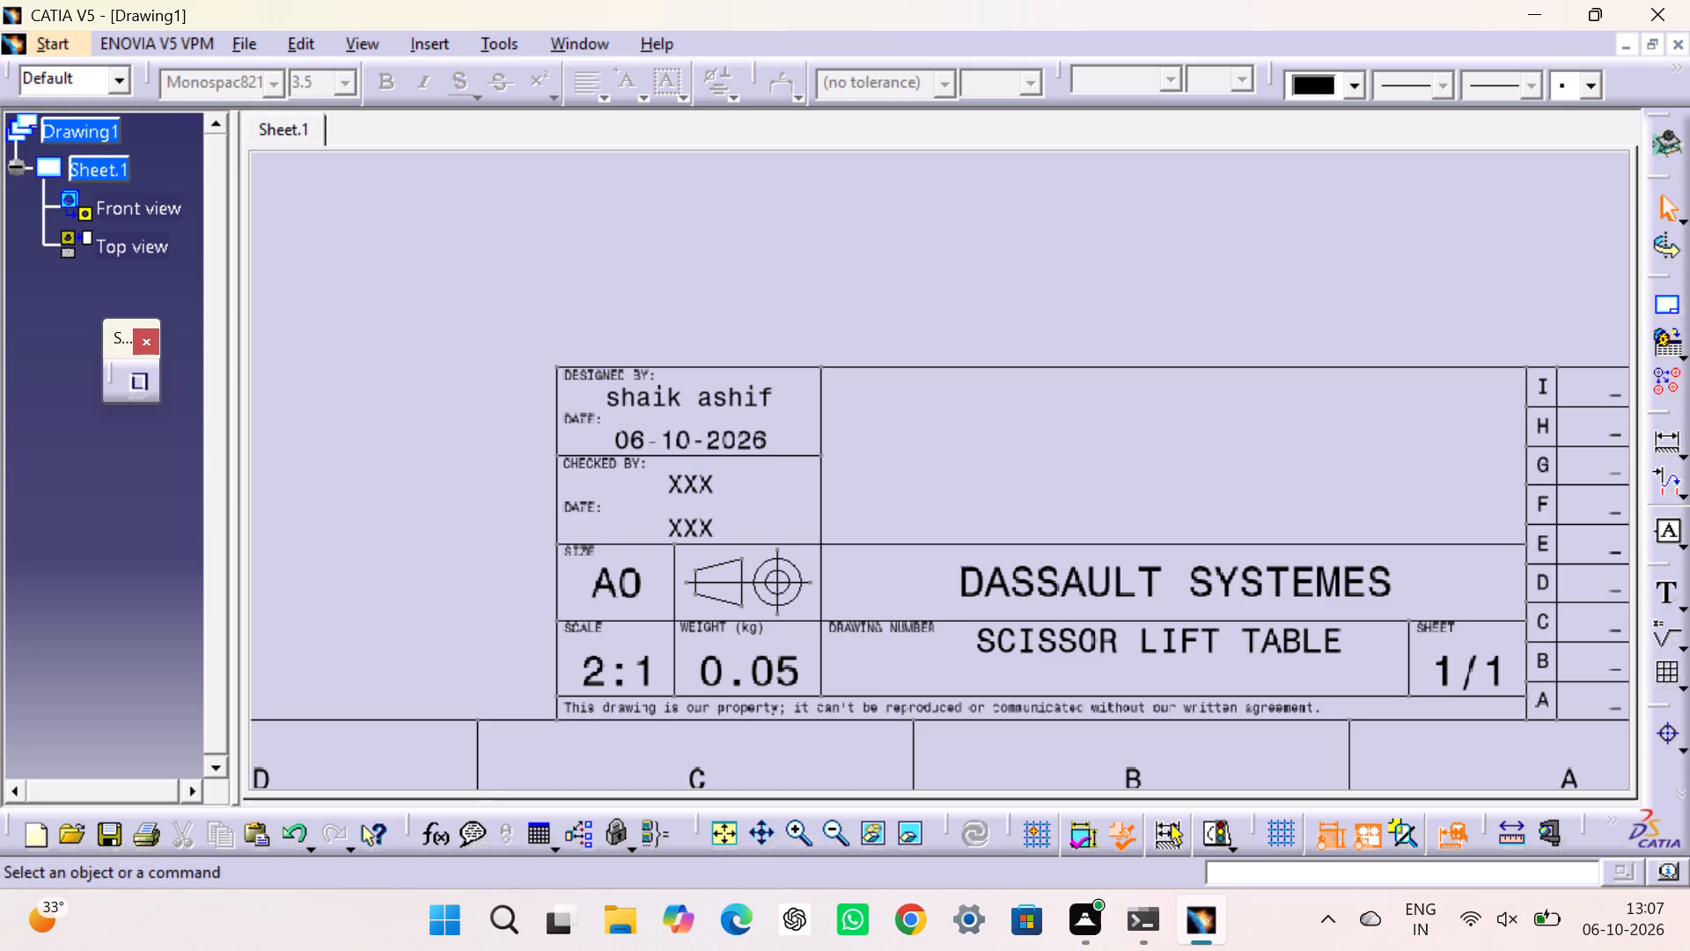
Leave the sheet background for the working views and fit the drawing so the front and top views are in sight.
{"action": "scroll", "coordinate": [1428, 504], "scroll_direction": "down", "scroll_amount": 3}
{"action": "scroll", "coordinate": [1428, 504], "scroll_direction": "up", "scroll_amount": 4}
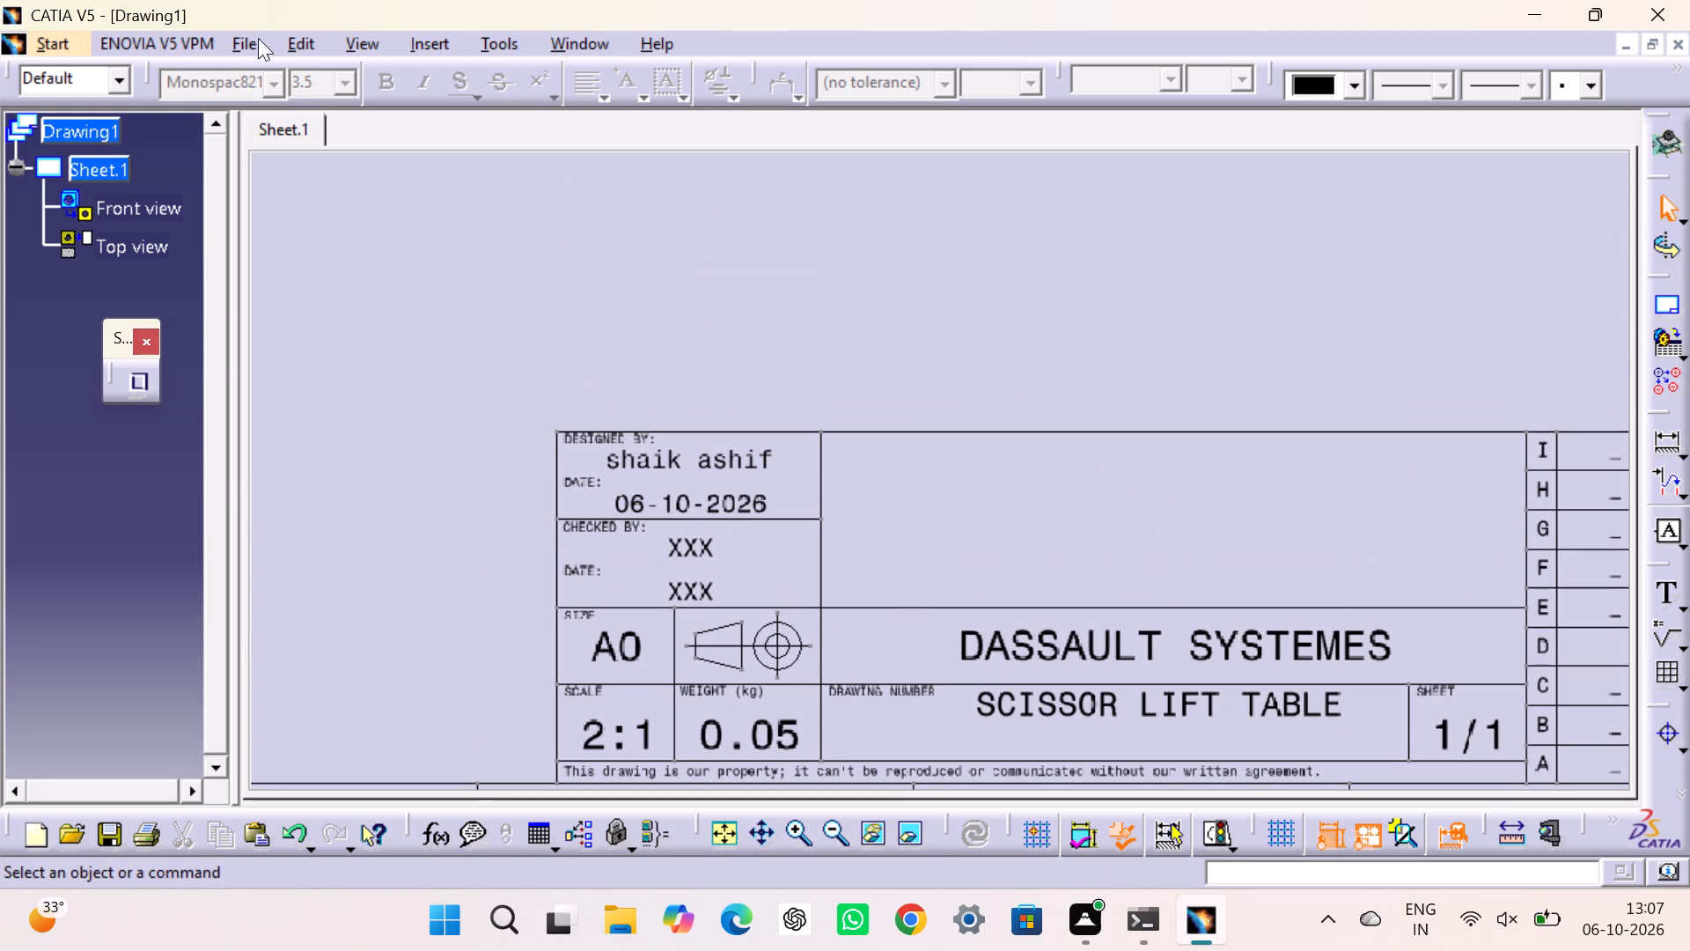
{"action": "left_click", "coordinate": [307, 38]}
{"action": "left_click", "coordinate": [445, 726]}
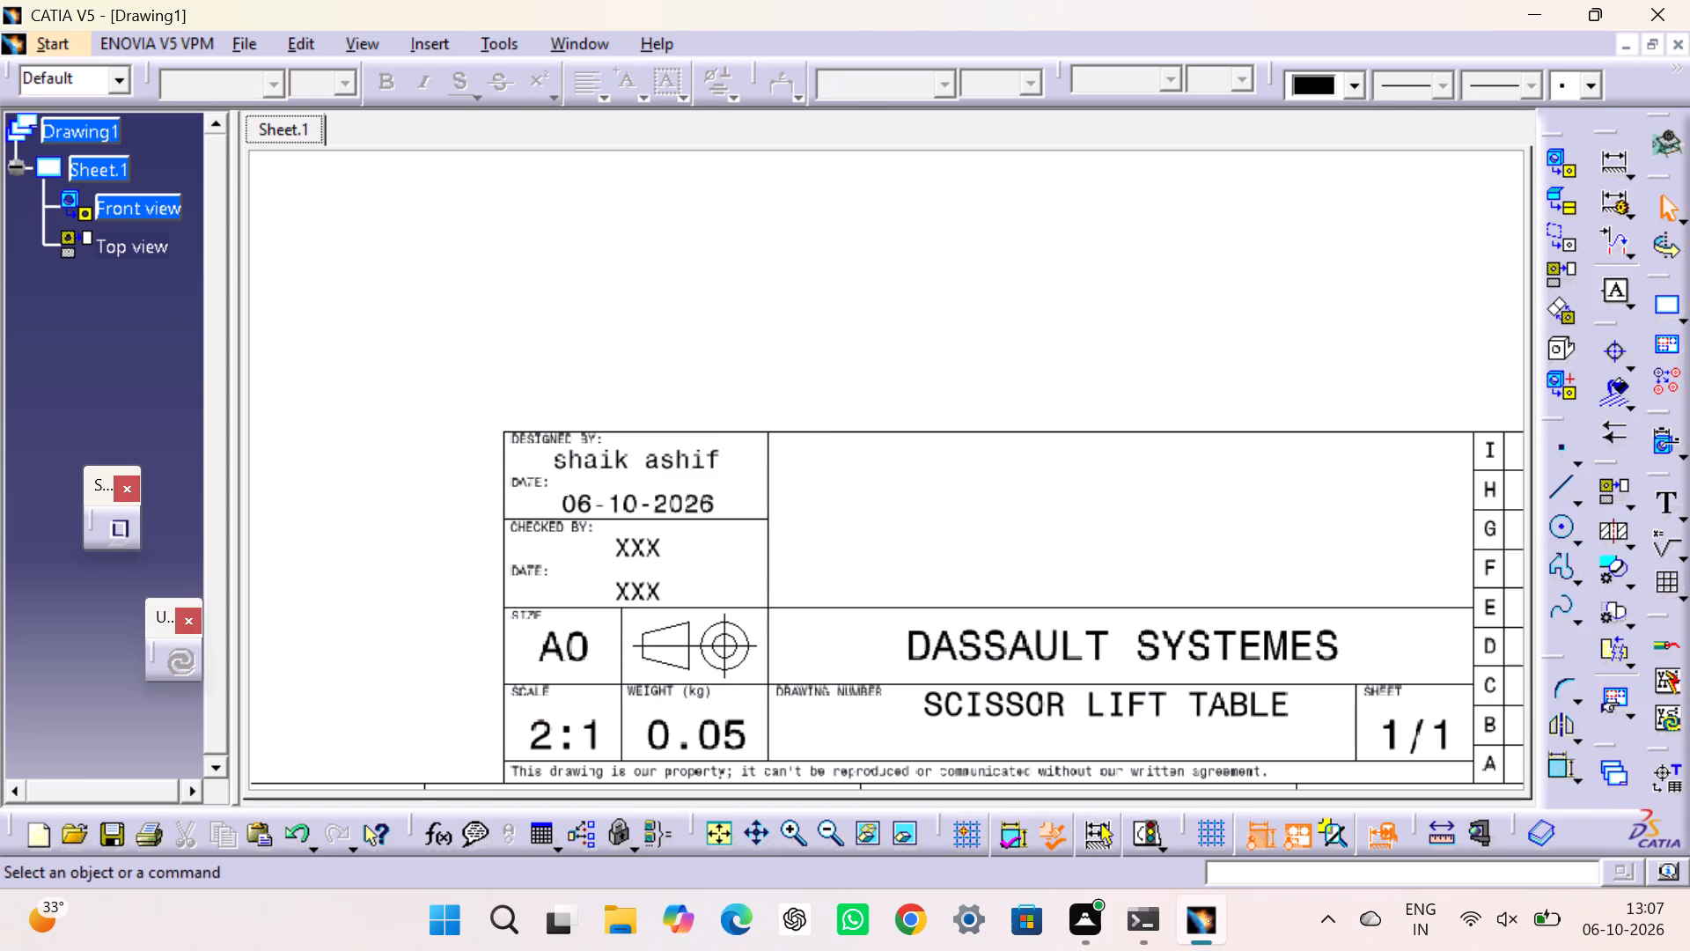
{"action": "middle_click_drag", "start_coordinate": [461, 378], "coordinate": [864, 564]}
{"action": "middle_click_drag", "start_coordinate": [663, 440], "coordinate": [948, 726]}
{"action": "middle_click_drag", "start_coordinate": [709, 479], "coordinate": [937, 632]}
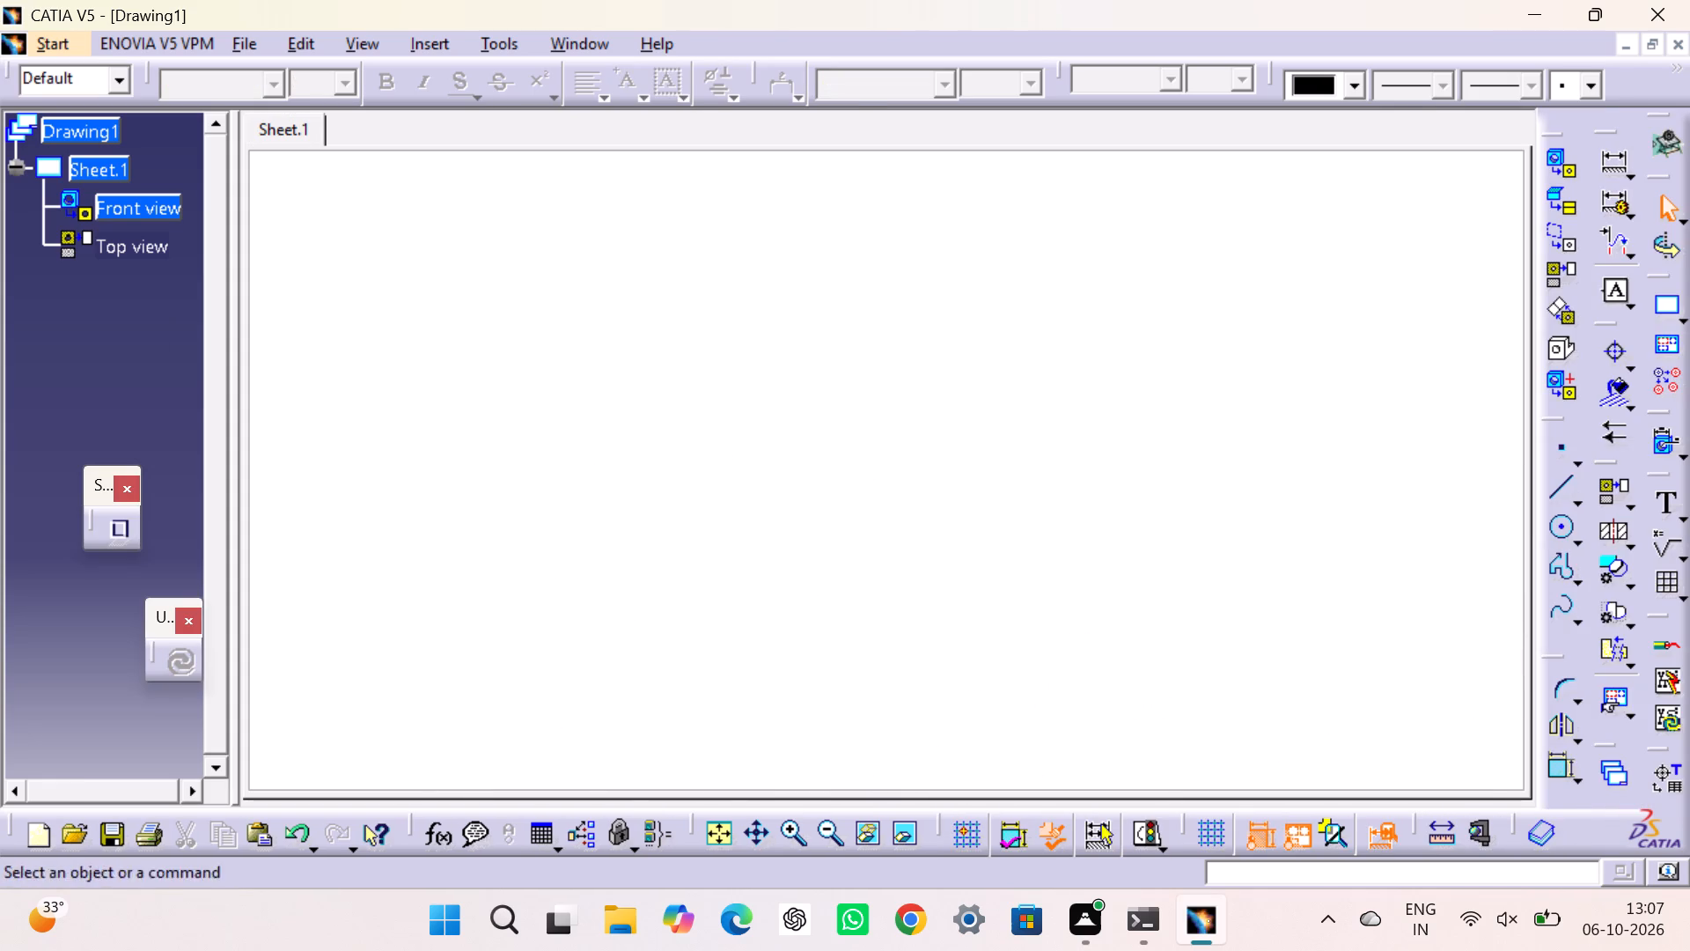
{"action": "middle_click_drag", "start_coordinate": [561, 393], "coordinate": [1084, 712]}
{"action": "middle_click_drag", "start_coordinate": [506, 405], "coordinate": [841, 608]}
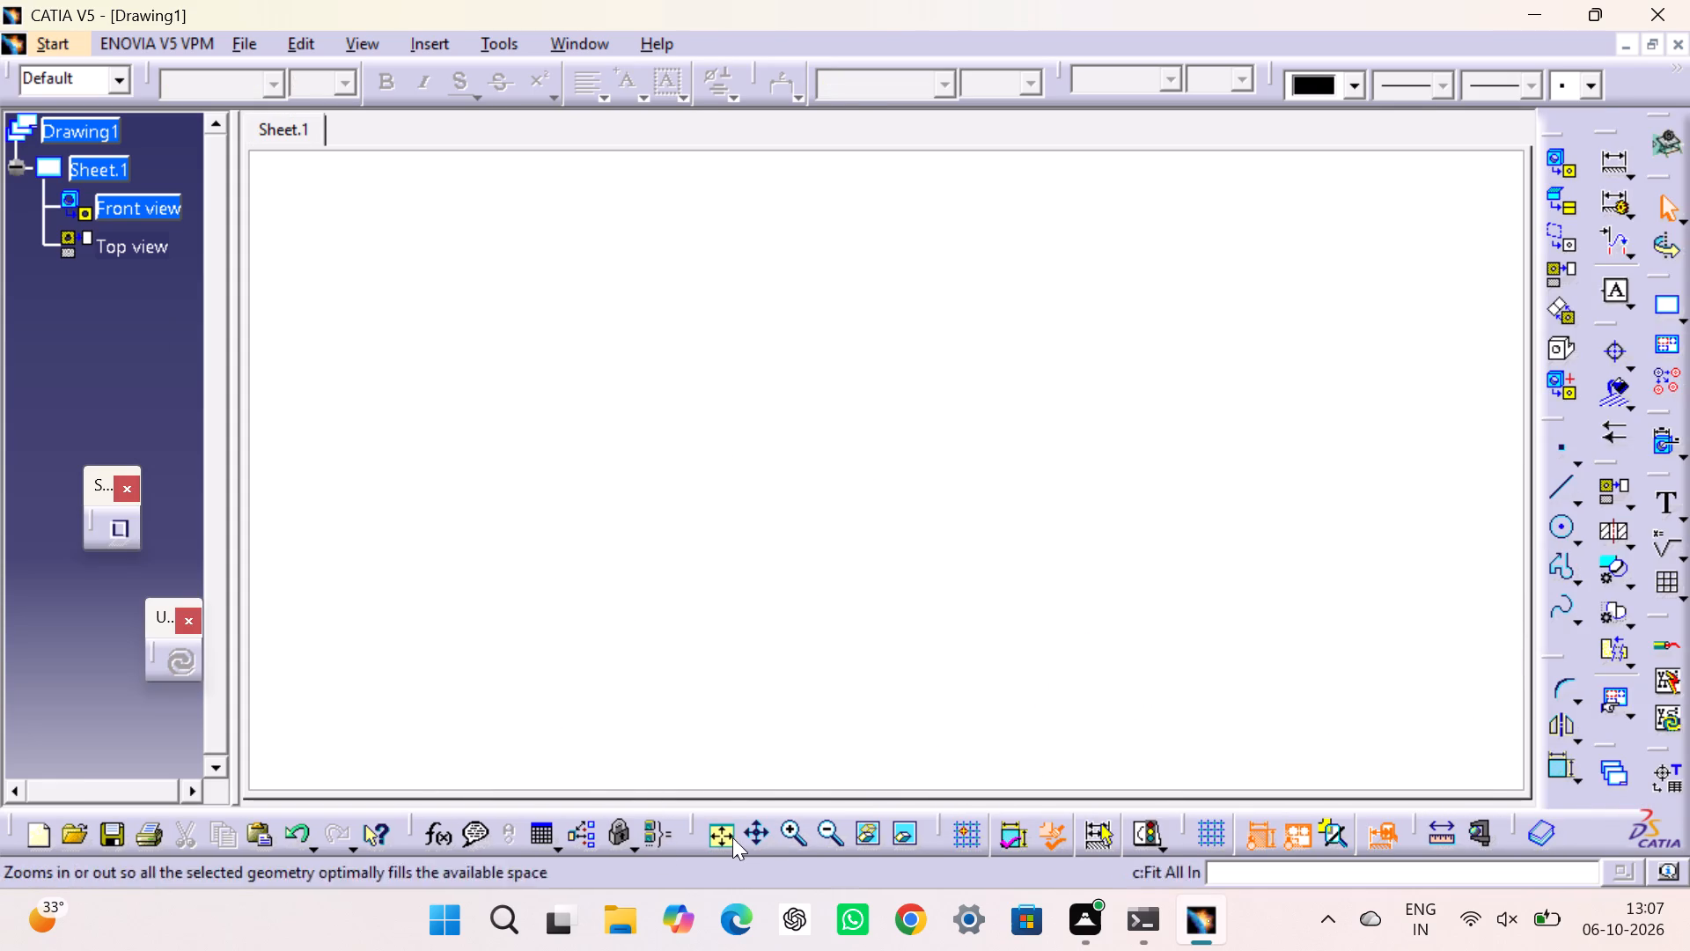
{"action": "left_click", "coordinate": [724, 837]}
{"action": "middle_click_drag", "start_coordinate": [583, 470], "coordinate": [626, 536]}
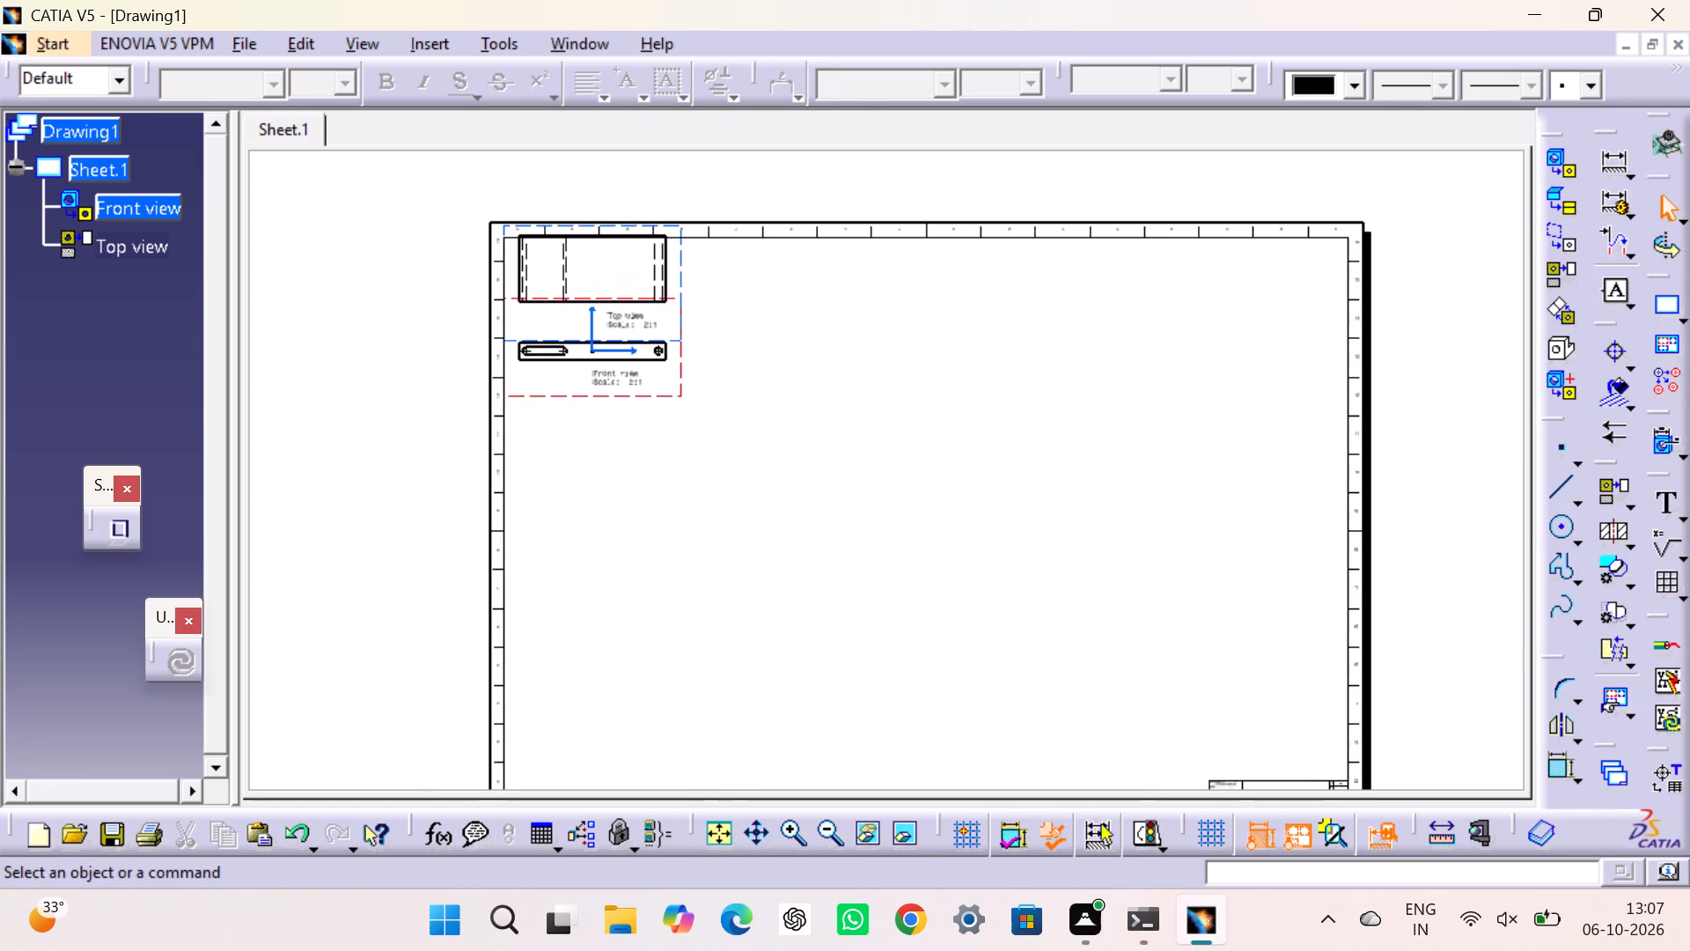
Move the top view down toward the front view so its view frame sits inside the sheet border.
{"action": "left_click", "coordinate": [787, 824]}
{"action": "left_click_drag", "start_coordinate": [787, 824], "coordinate": [779, 819]}
{"action": "middle_click_drag", "start_coordinate": [599, 324], "coordinate": [1083, 812]}
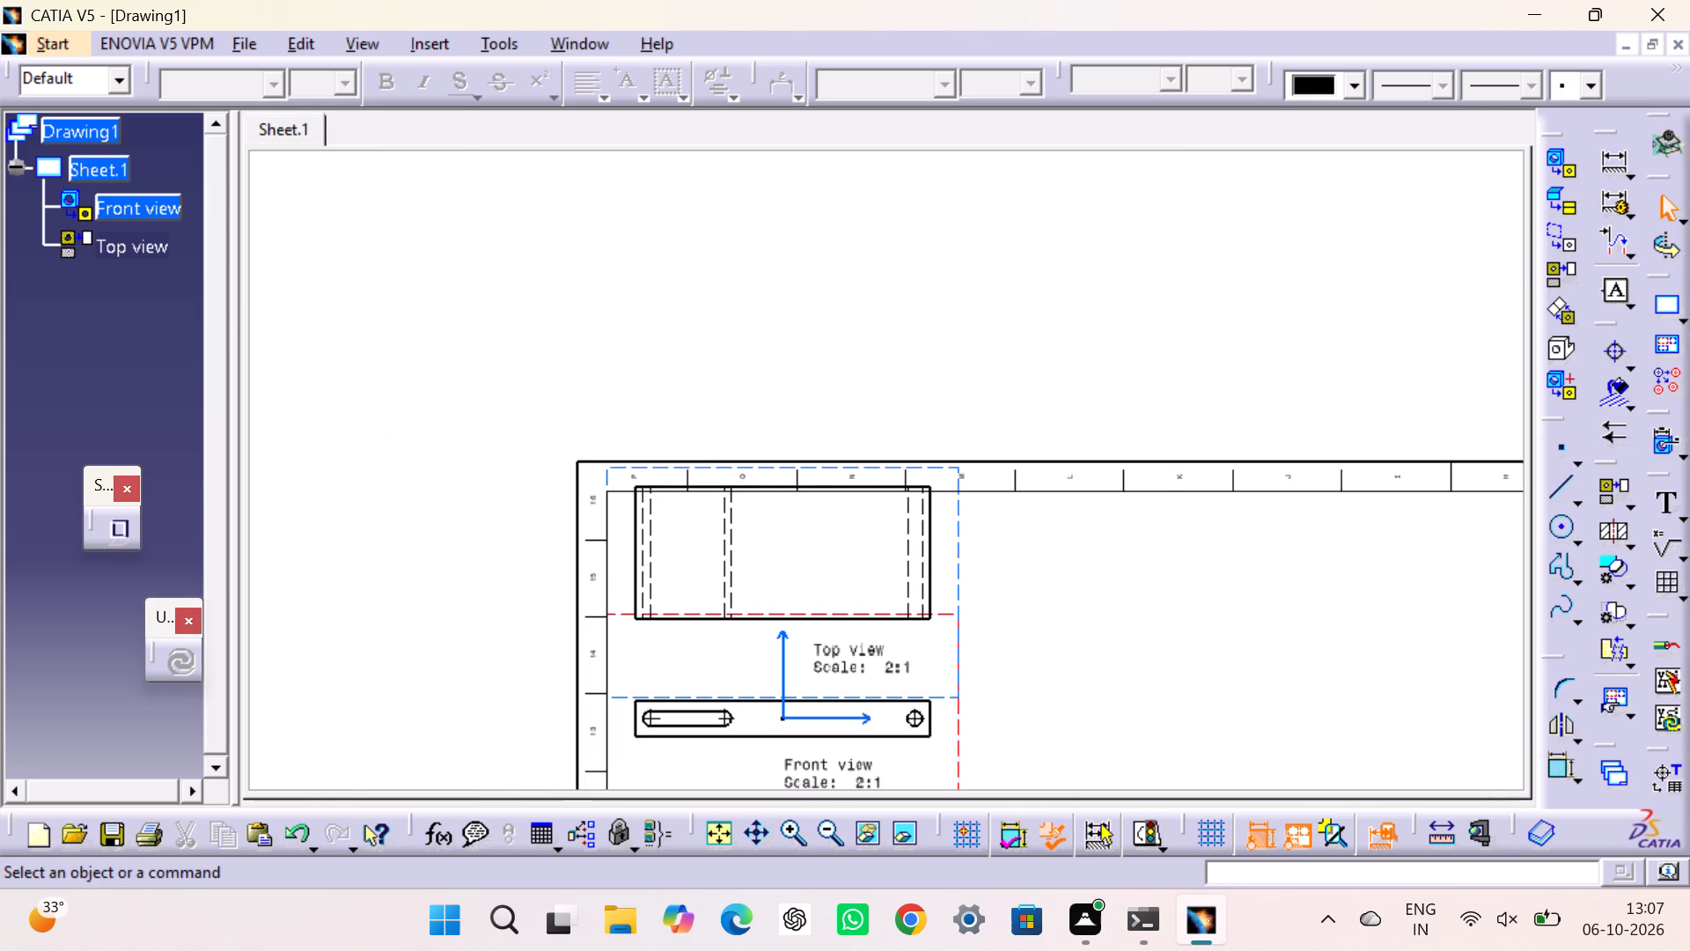
{"action": "middle_click_drag", "start_coordinate": [1038, 560], "coordinate": [986, 289]}
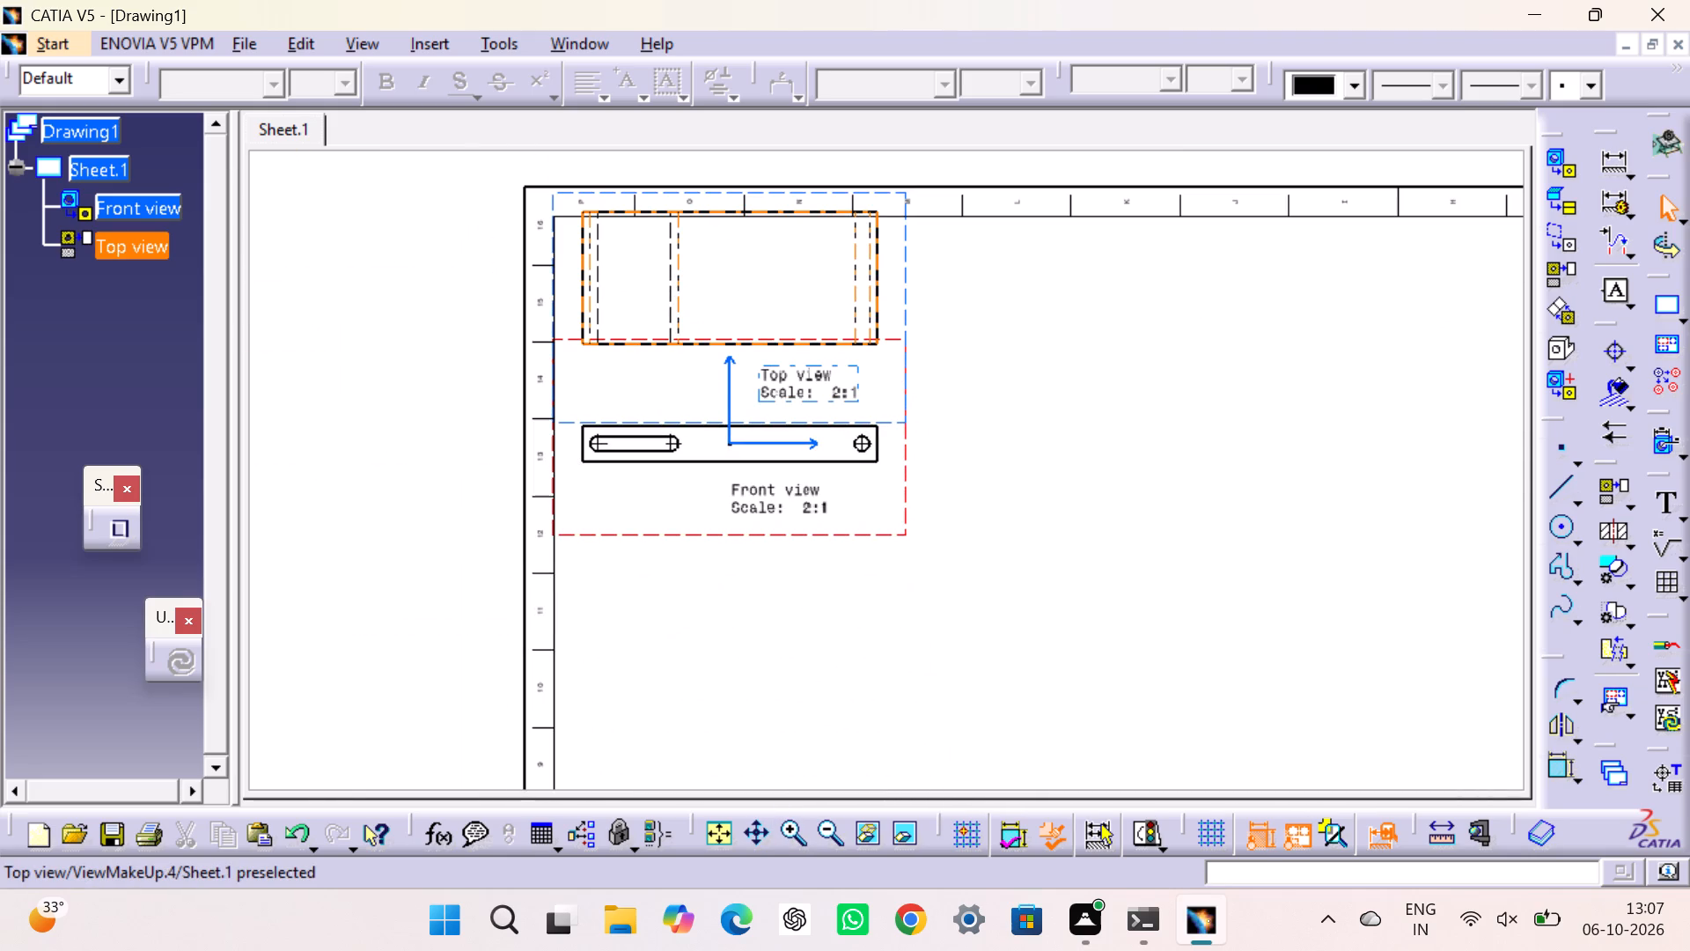
{"action": "left_click_drag", "start_coordinate": [905, 293], "coordinate": [918, 313]}
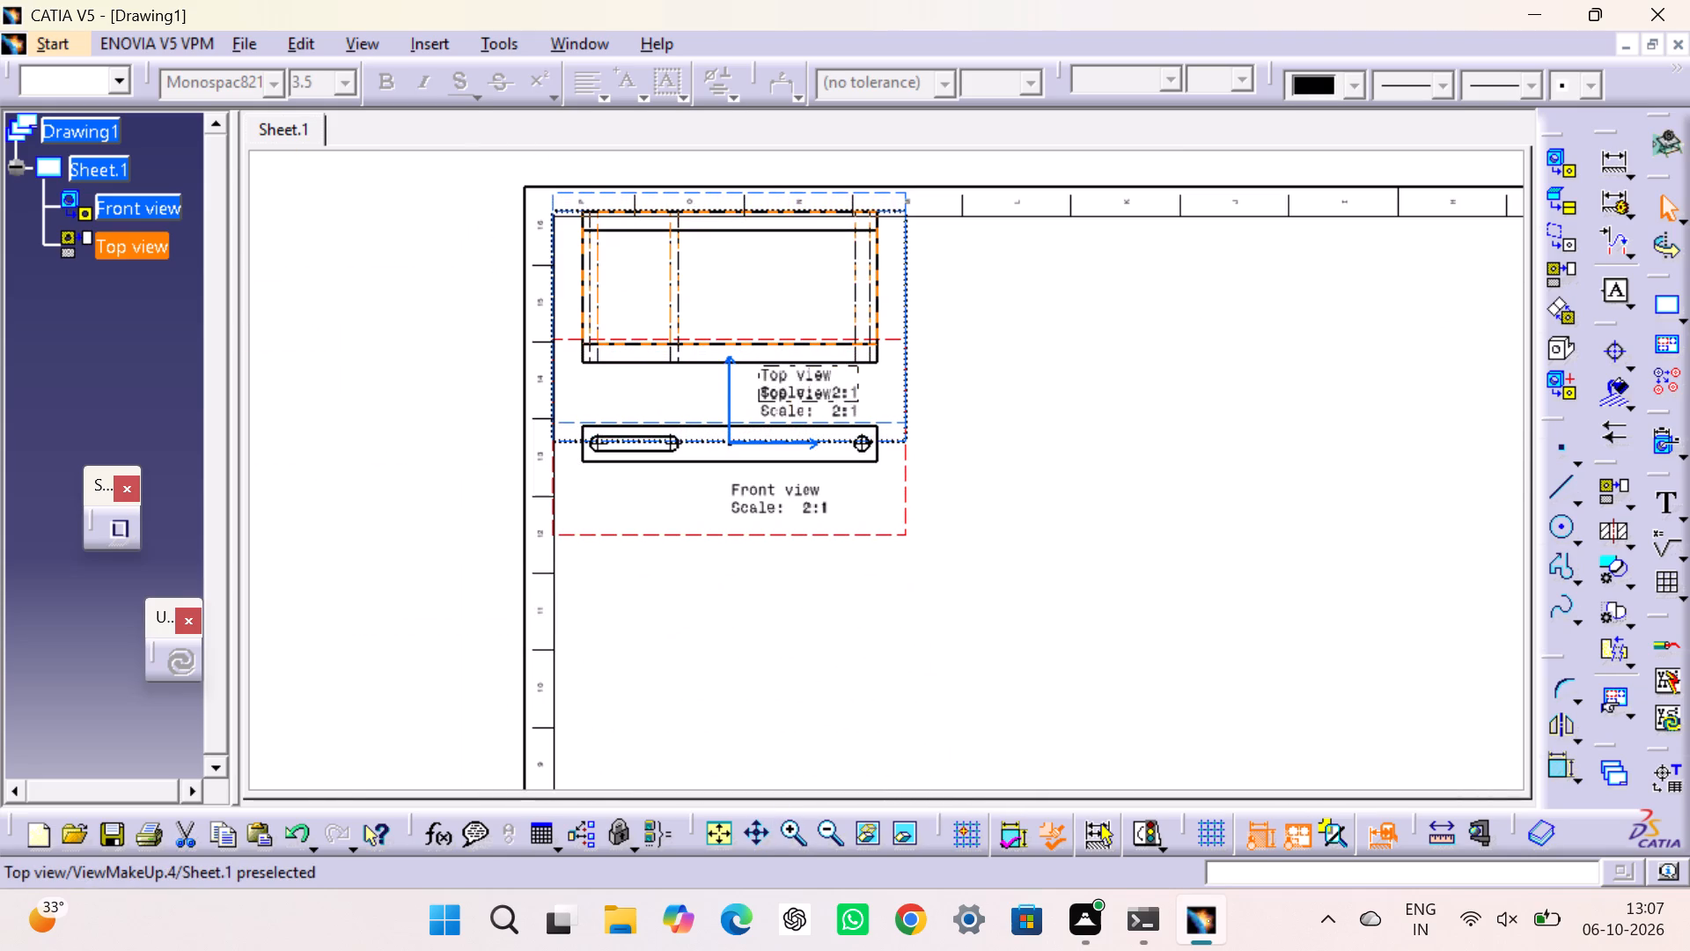
{"action": "left_click_drag", "start_coordinate": [918, 313], "coordinate": [925, 320]}
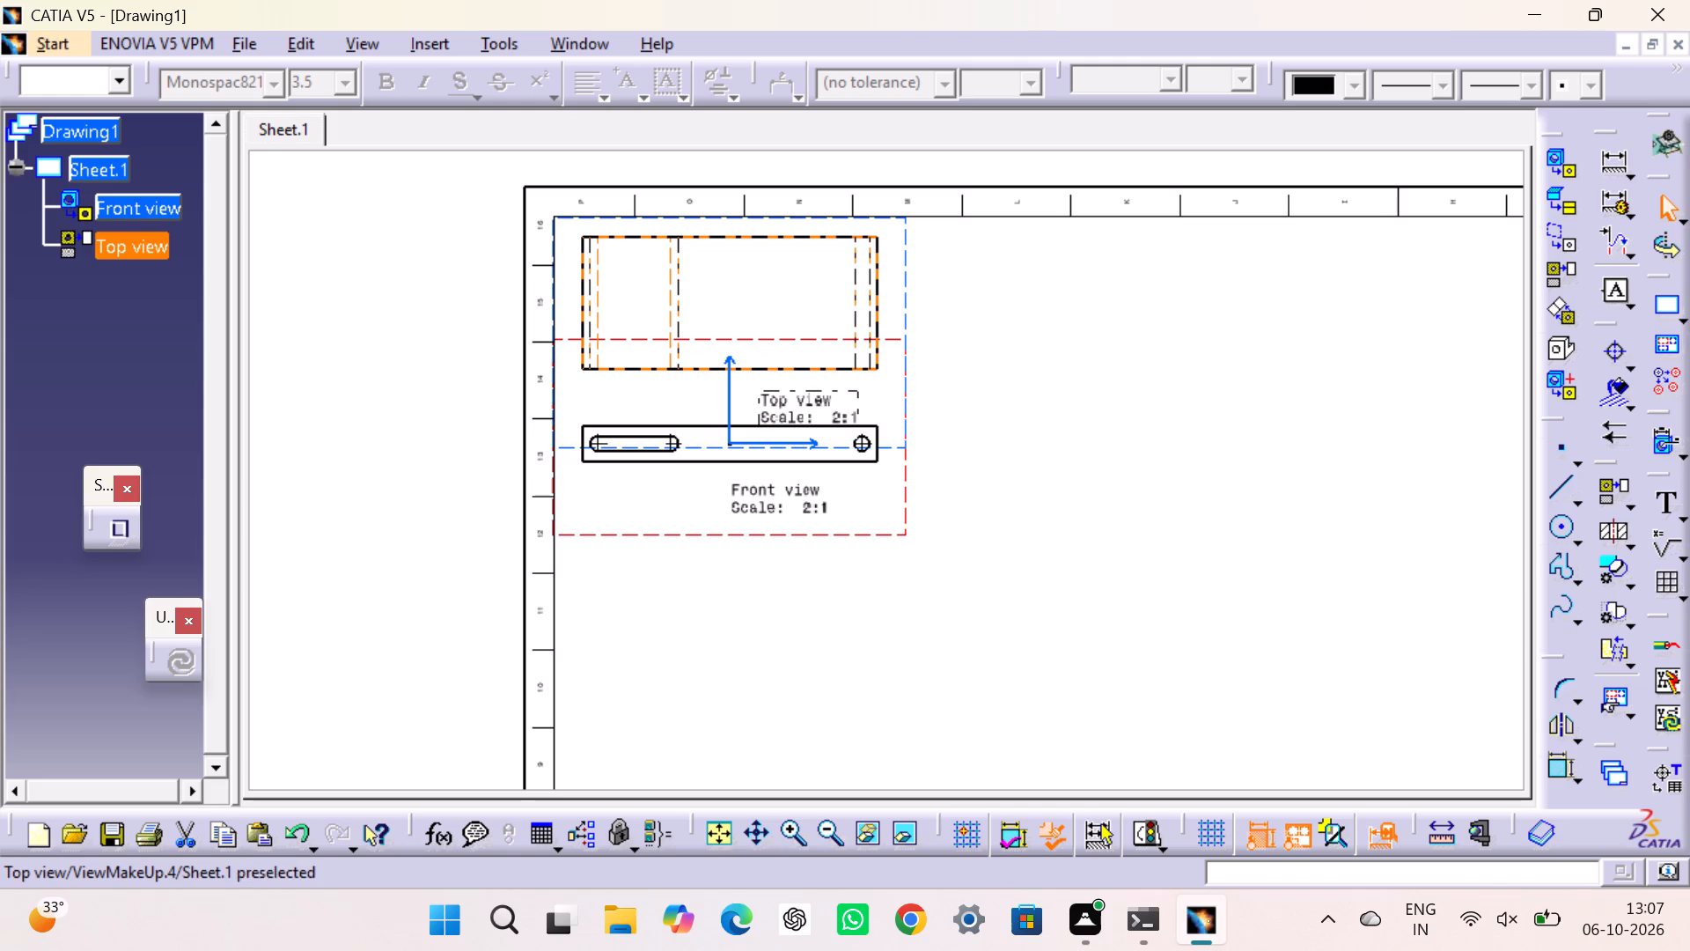
{"action": "left_click_drag", "start_coordinate": [907, 257], "coordinate": [912, 248]}
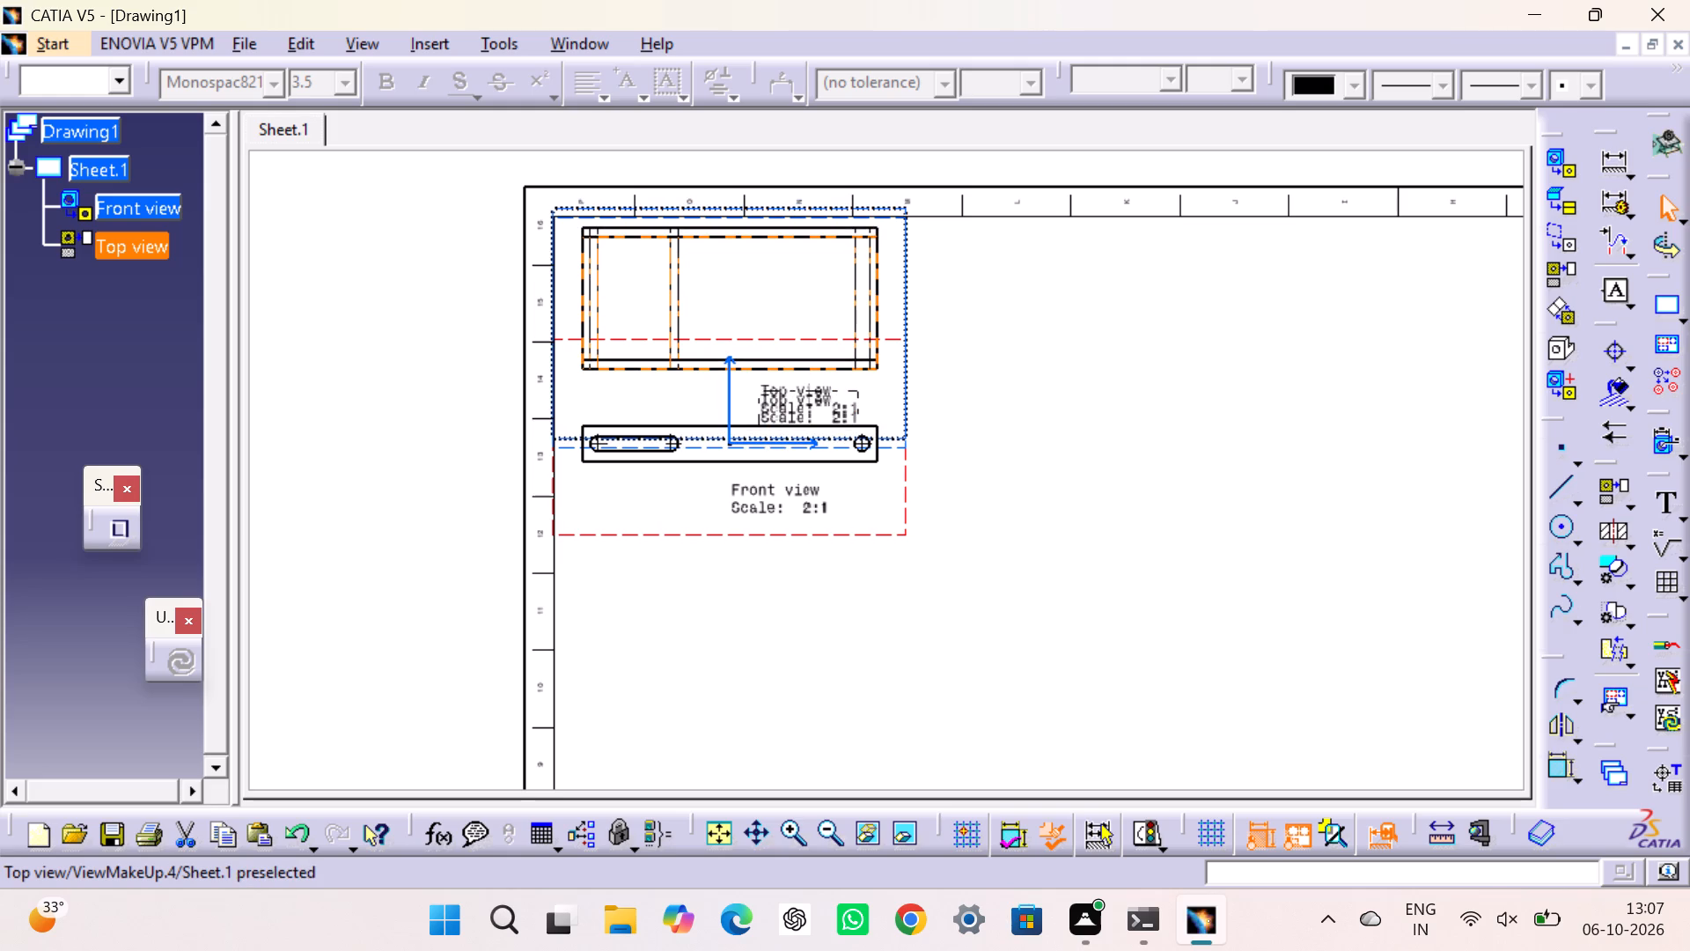
{"action": "left_click_drag", "start_coordinate": [912, 248], "coordinate": [914, 249]}
{"action": "left_click", "coordinate": [1043, 313]}
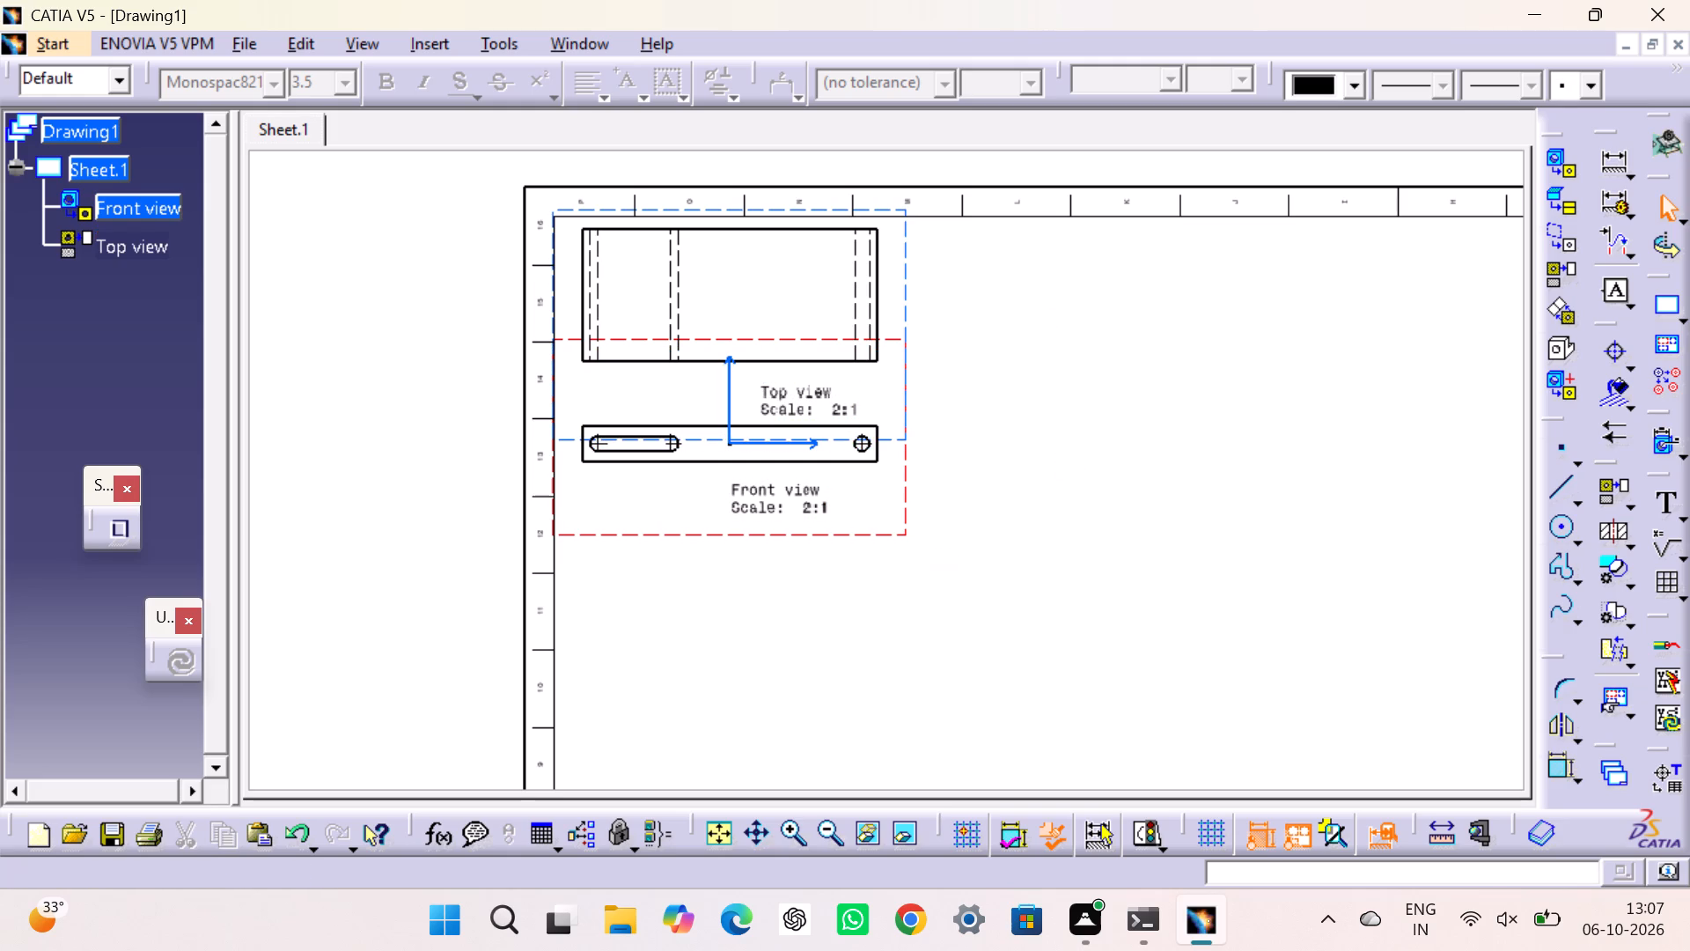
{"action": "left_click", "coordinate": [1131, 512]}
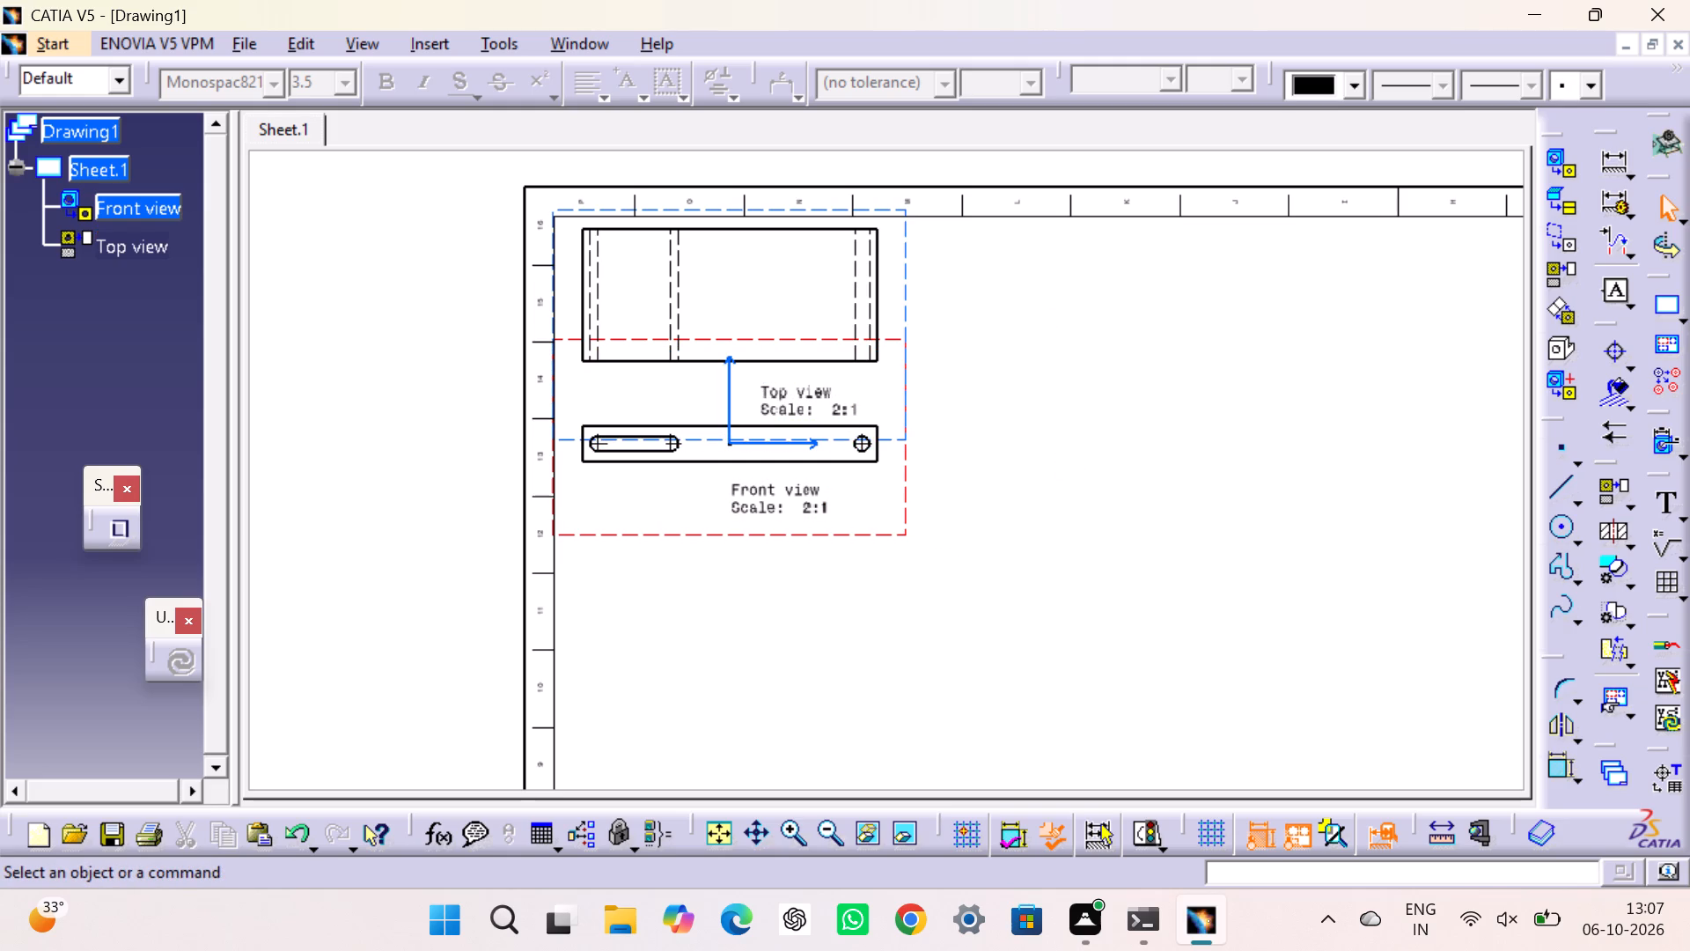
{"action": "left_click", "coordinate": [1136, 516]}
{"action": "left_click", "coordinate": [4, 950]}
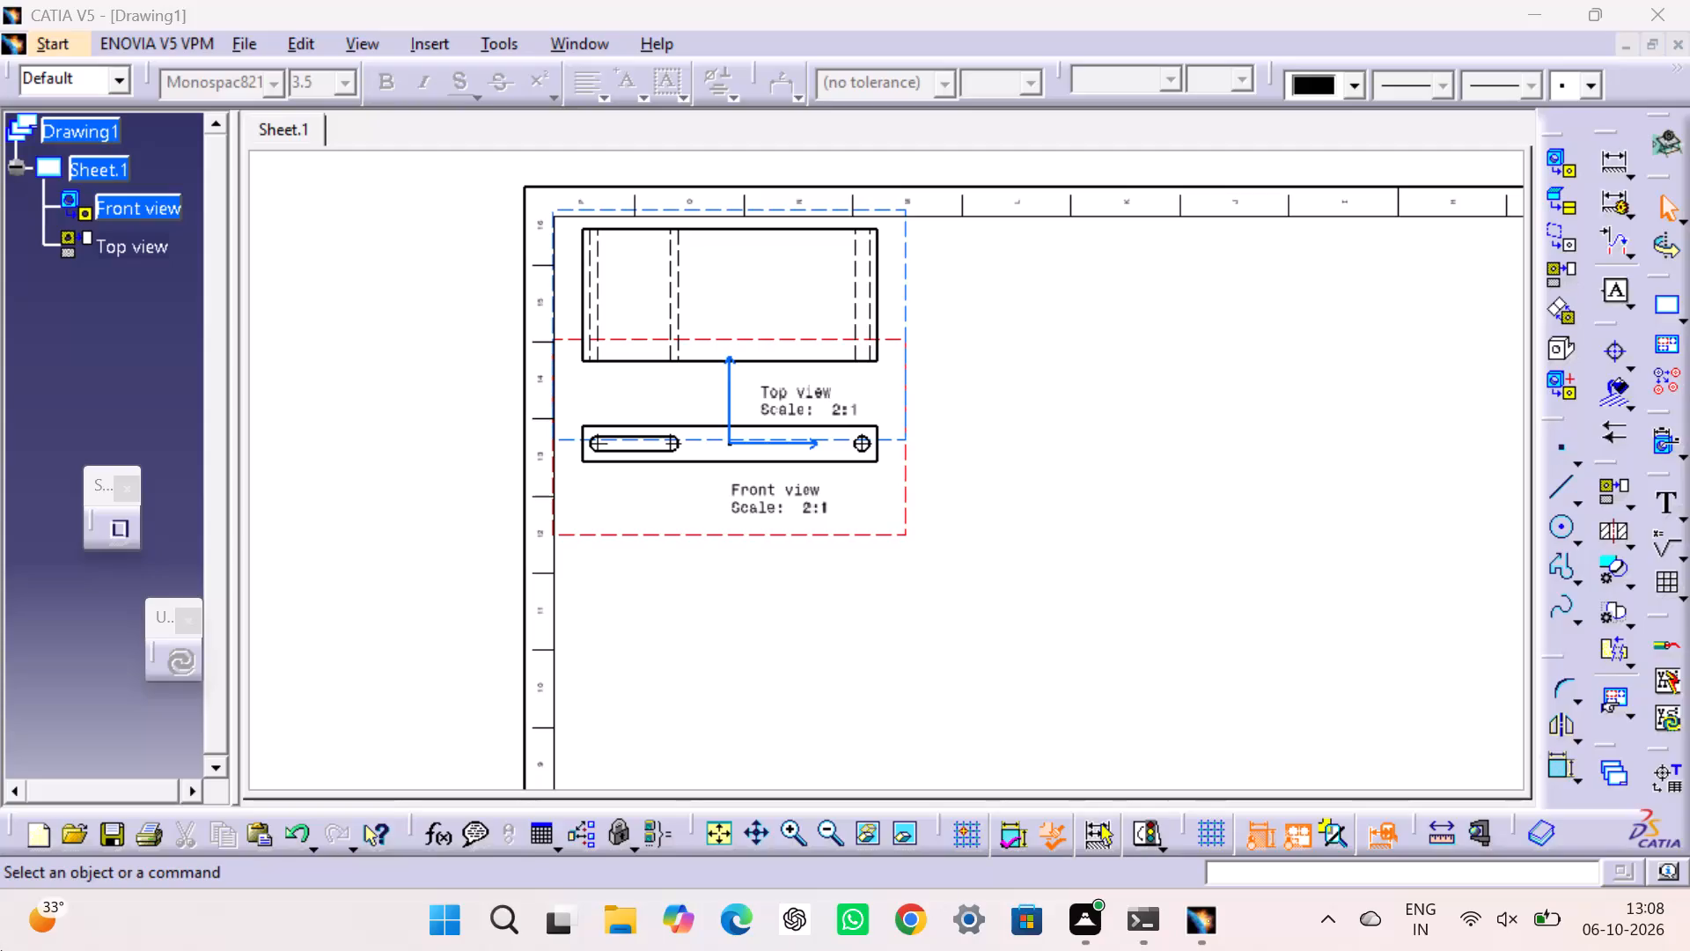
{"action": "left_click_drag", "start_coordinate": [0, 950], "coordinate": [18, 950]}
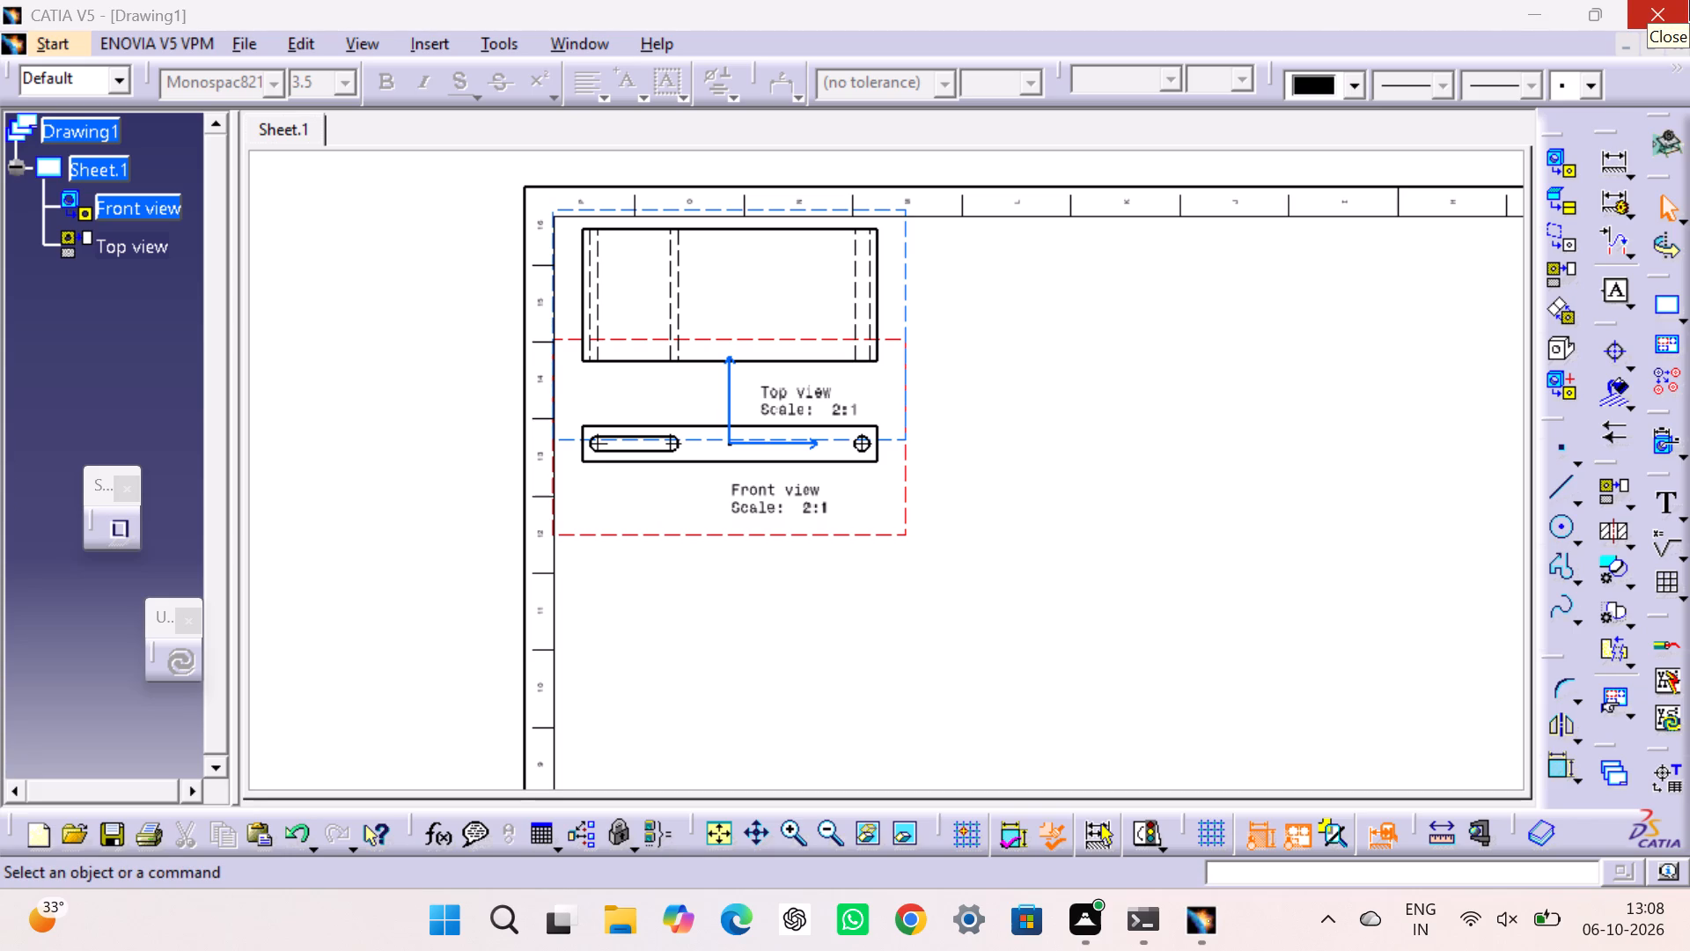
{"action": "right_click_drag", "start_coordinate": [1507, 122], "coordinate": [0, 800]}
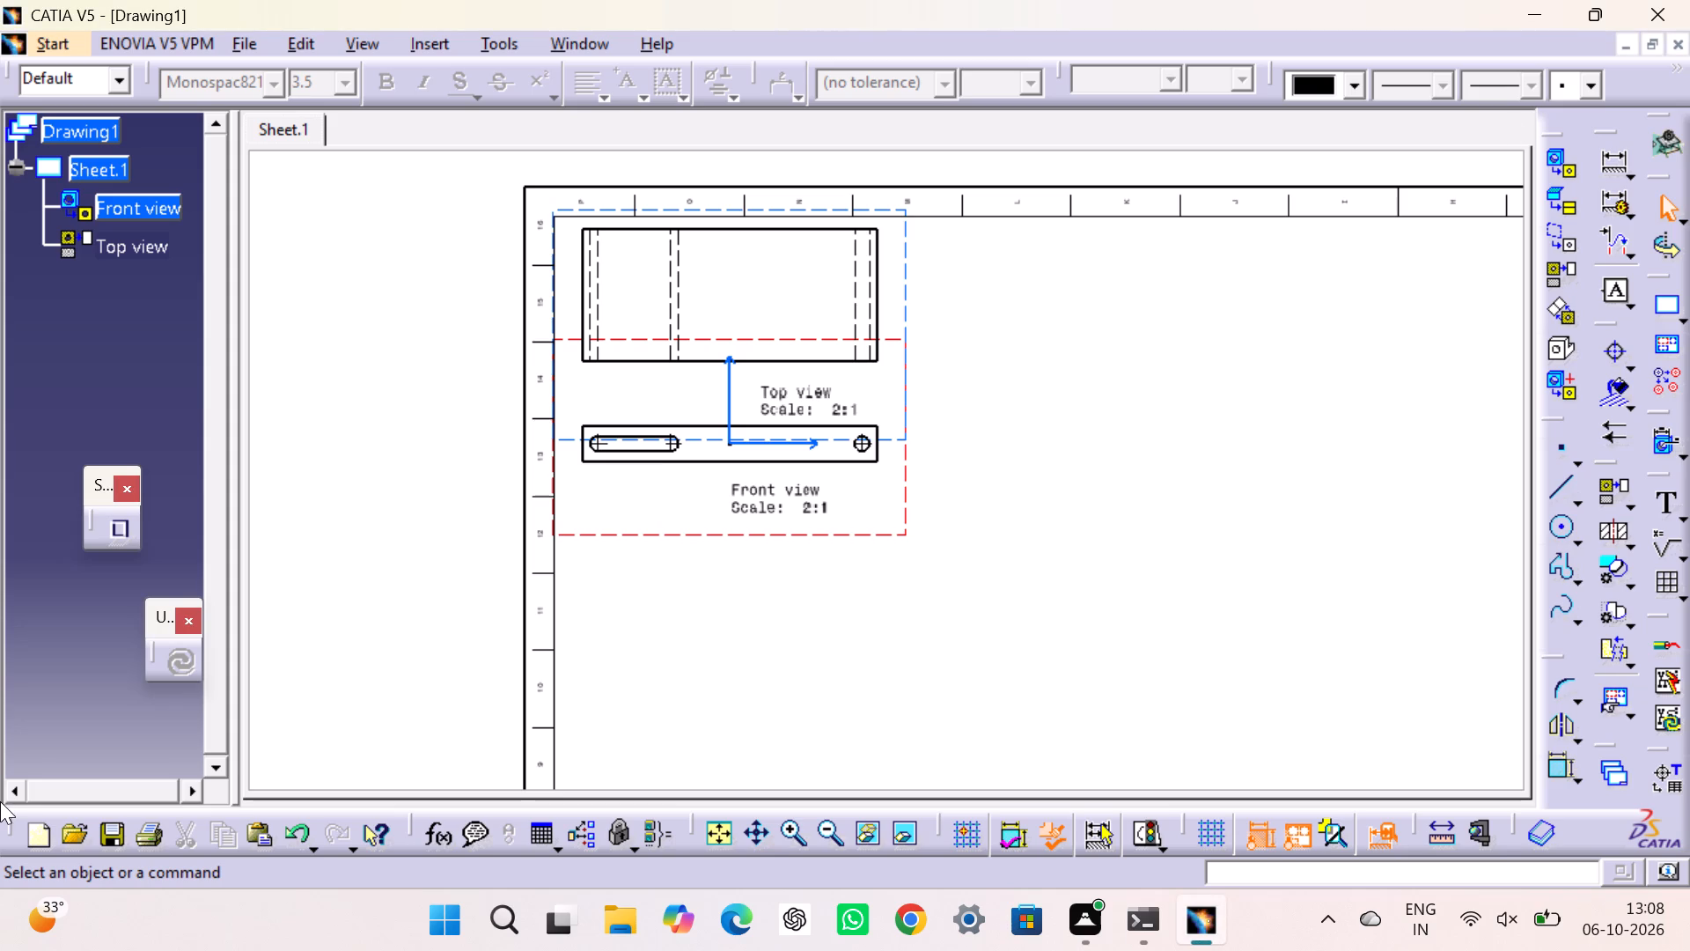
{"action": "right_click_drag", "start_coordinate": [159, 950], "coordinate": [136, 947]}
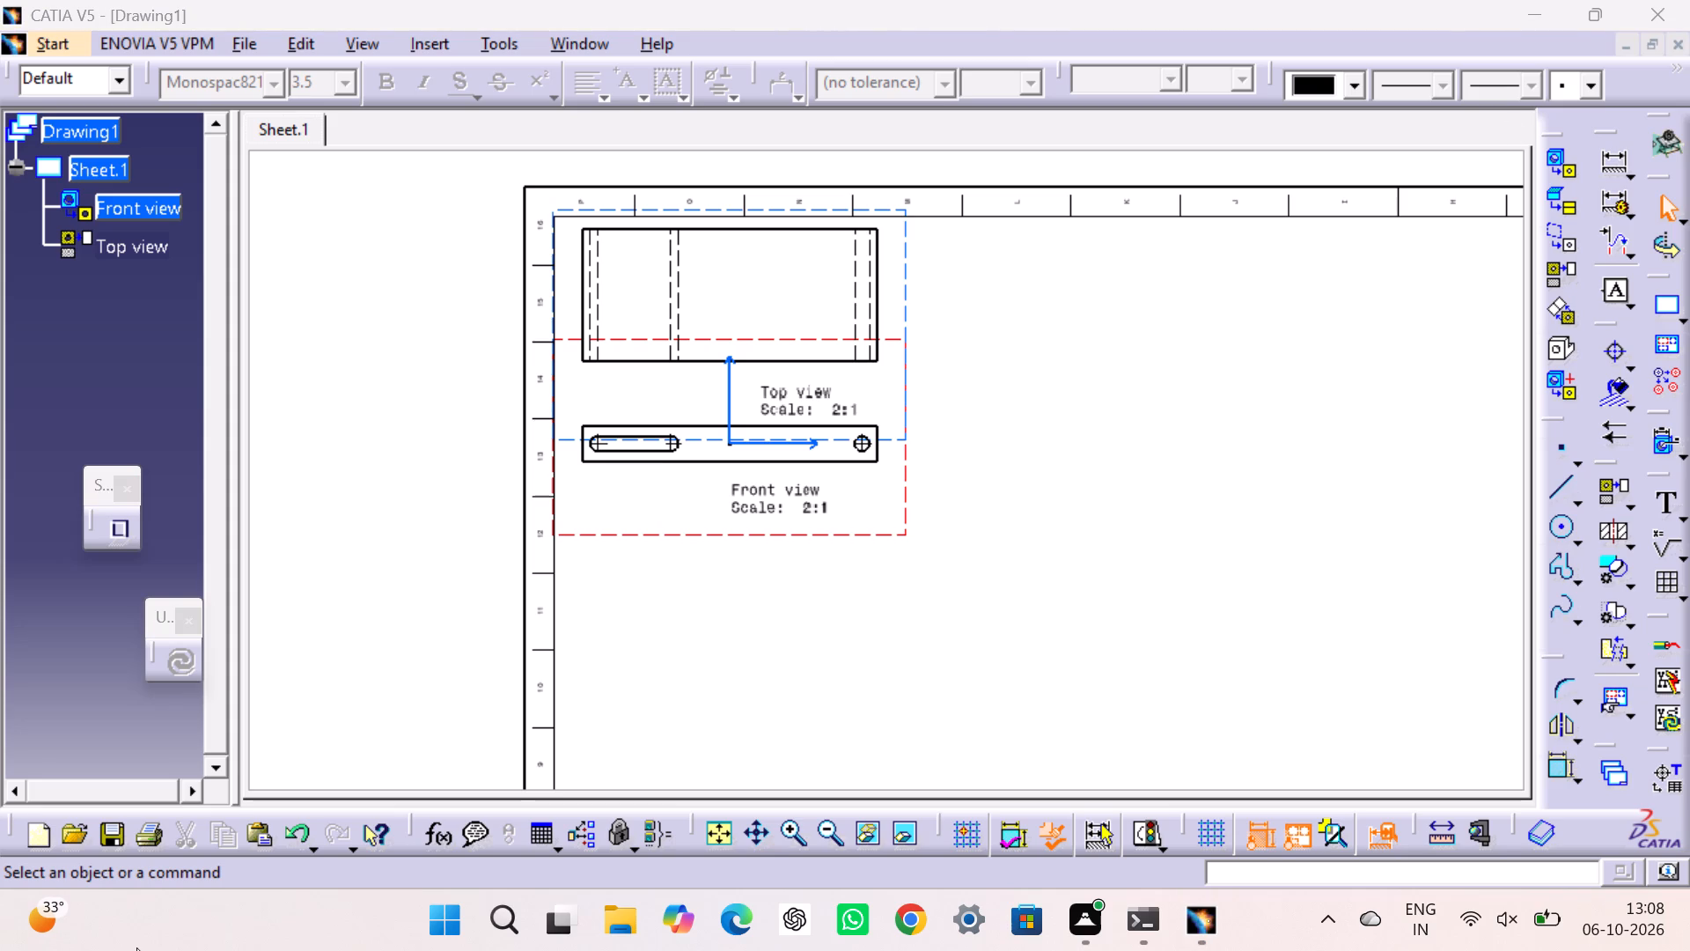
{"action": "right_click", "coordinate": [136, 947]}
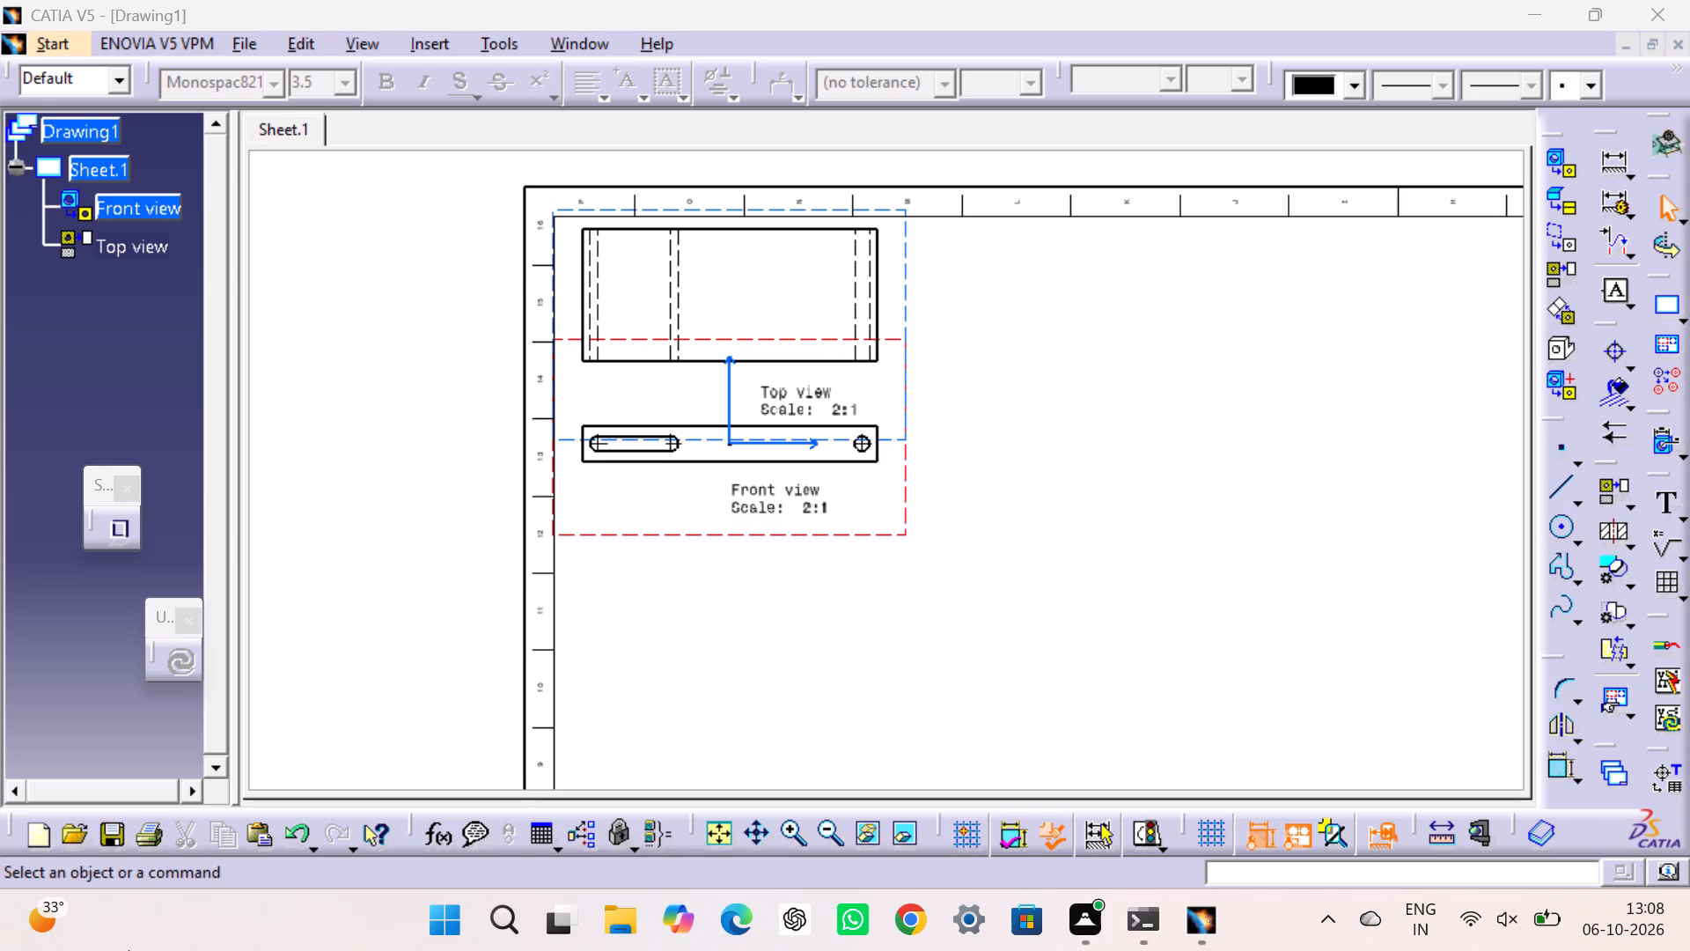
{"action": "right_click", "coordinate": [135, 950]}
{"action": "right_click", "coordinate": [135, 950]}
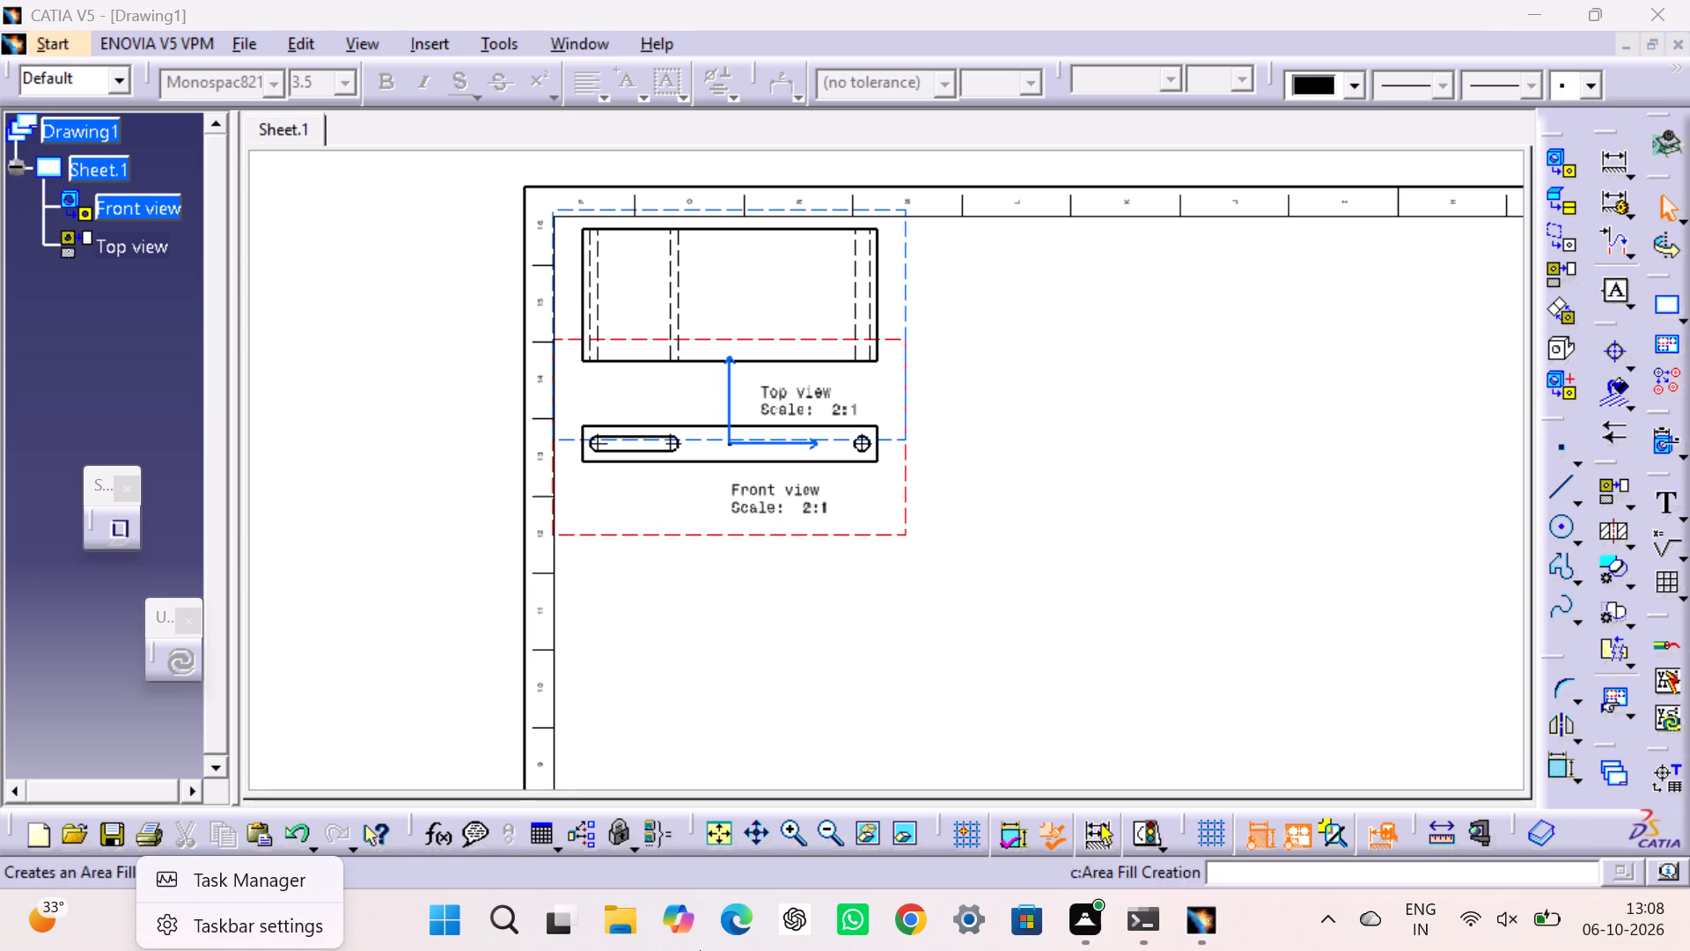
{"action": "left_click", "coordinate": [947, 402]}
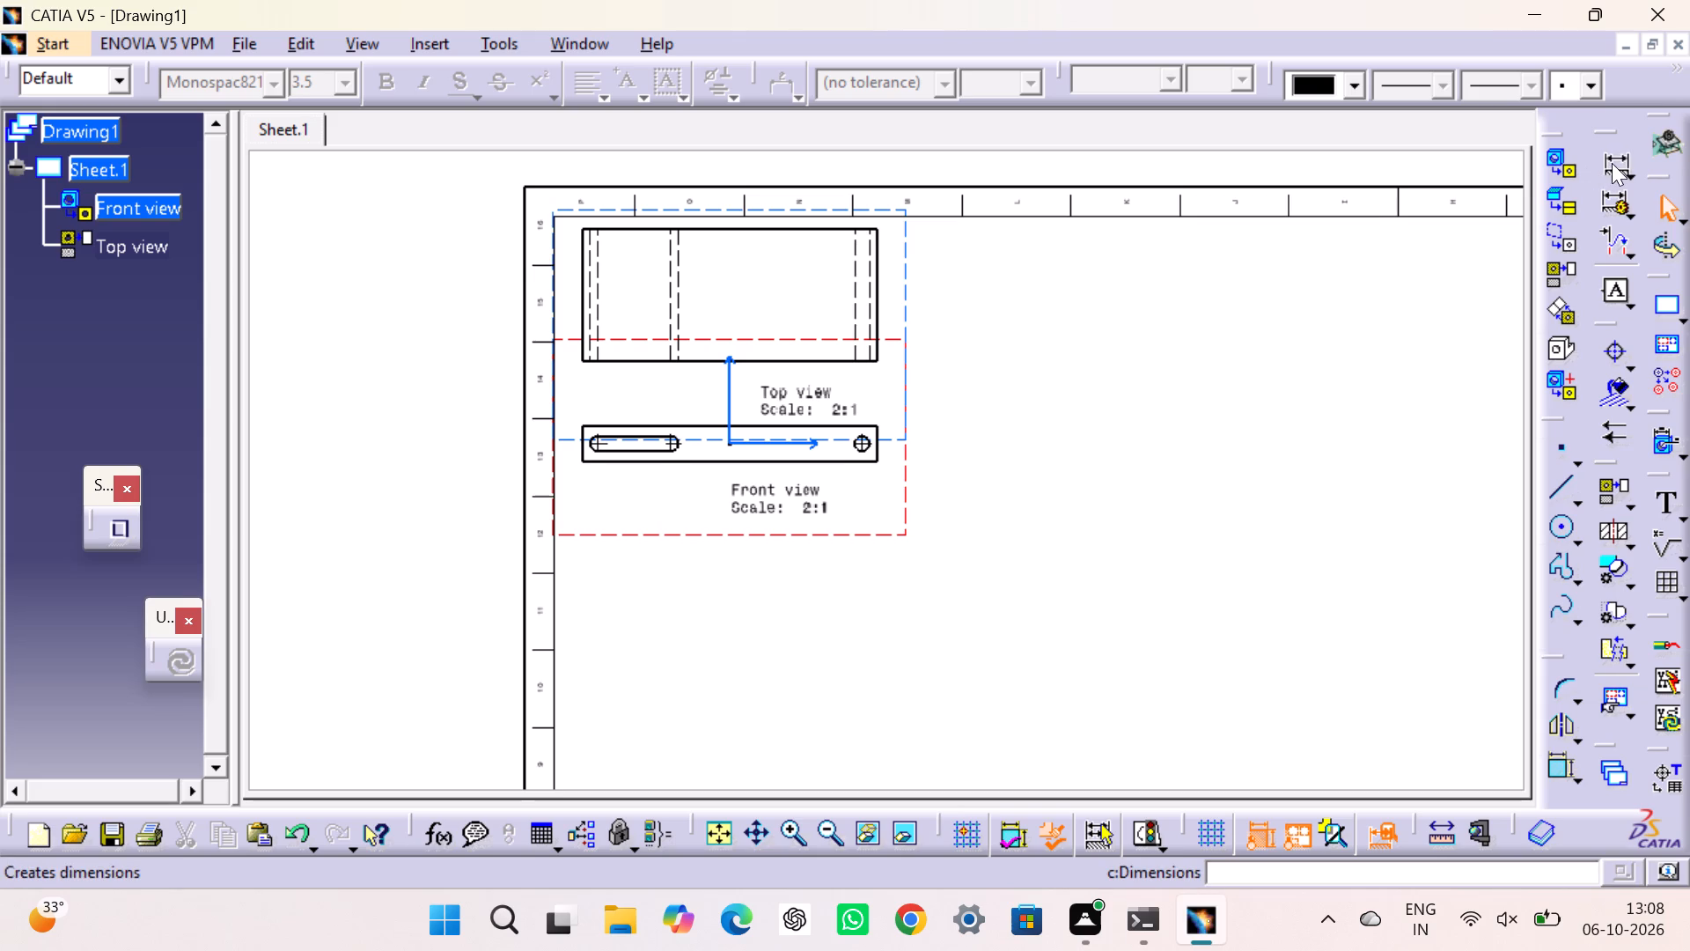
Dimension the base's overall length below the front view and its height beside the view's right-hand edge.
{"action": "double_click", "coordinate": [1612, 163]}
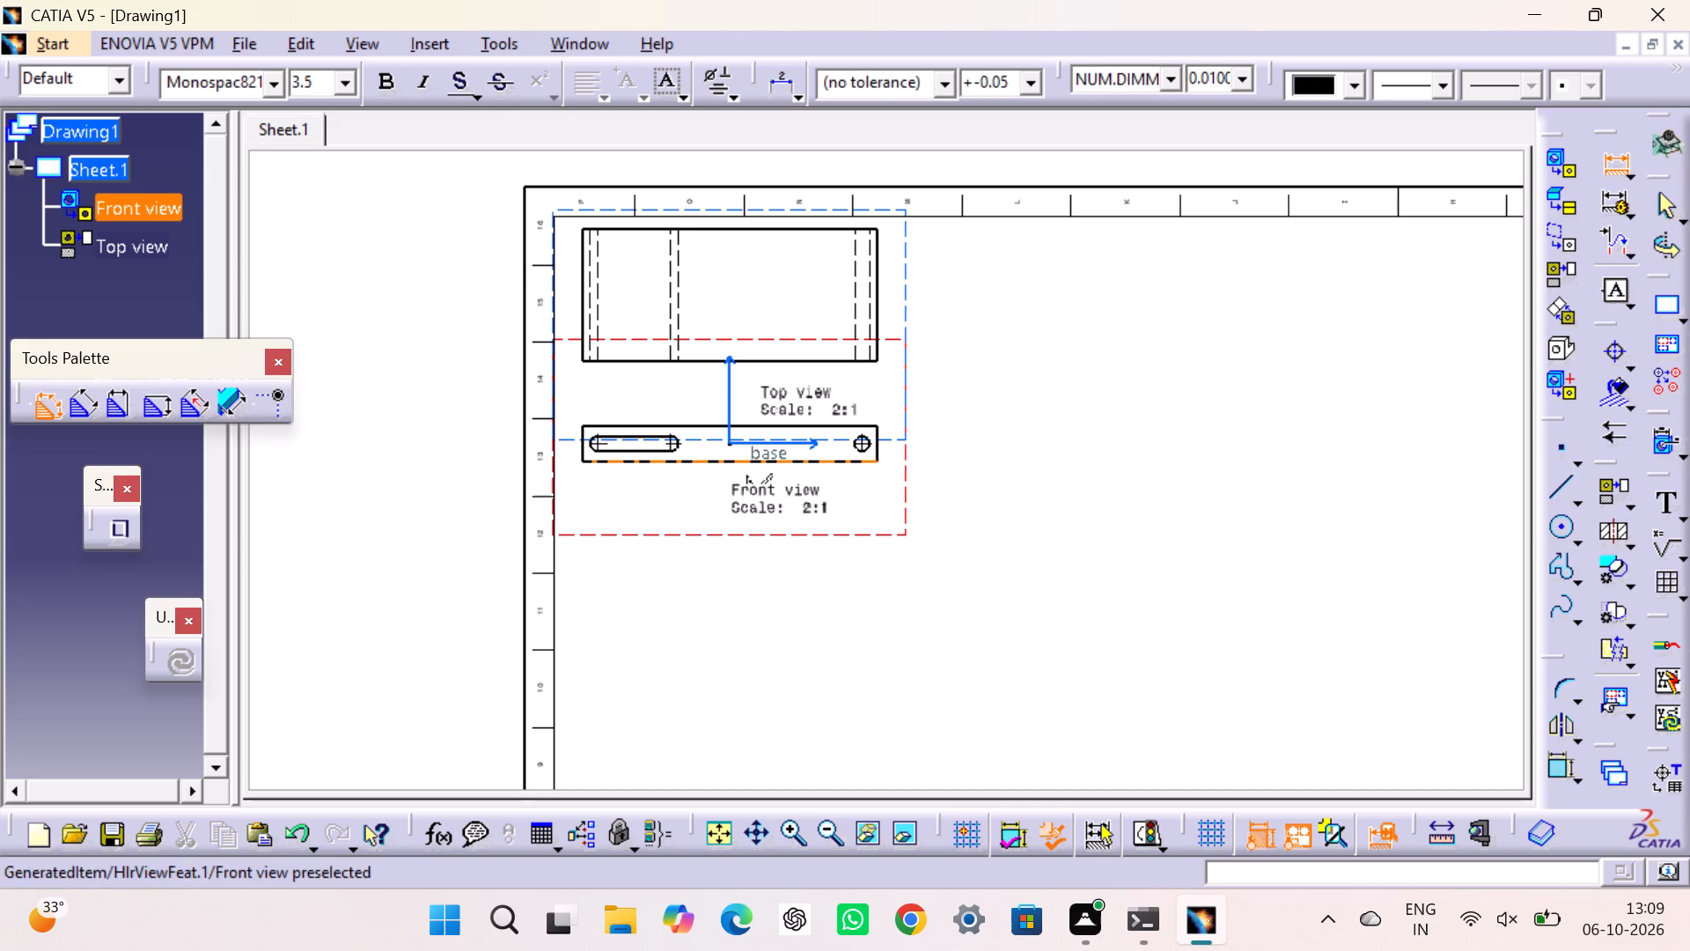
{"action": "left_click", "coordinate": [705, 465]}
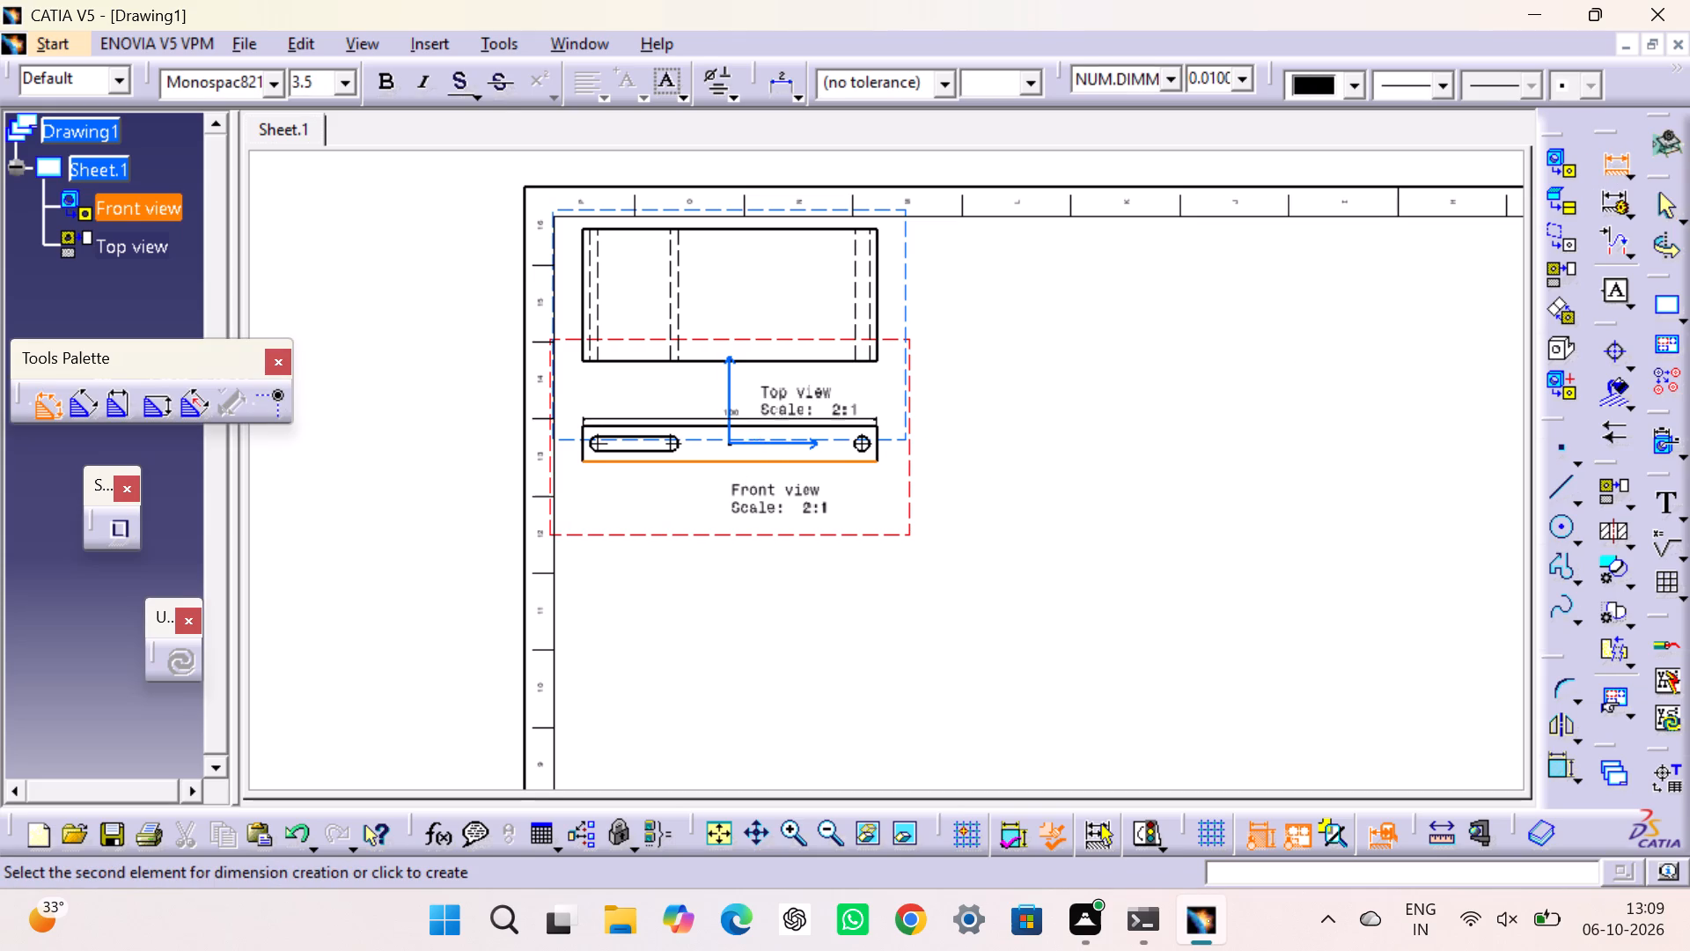
{"action": "left_click", "coordinate": [732, 529]}
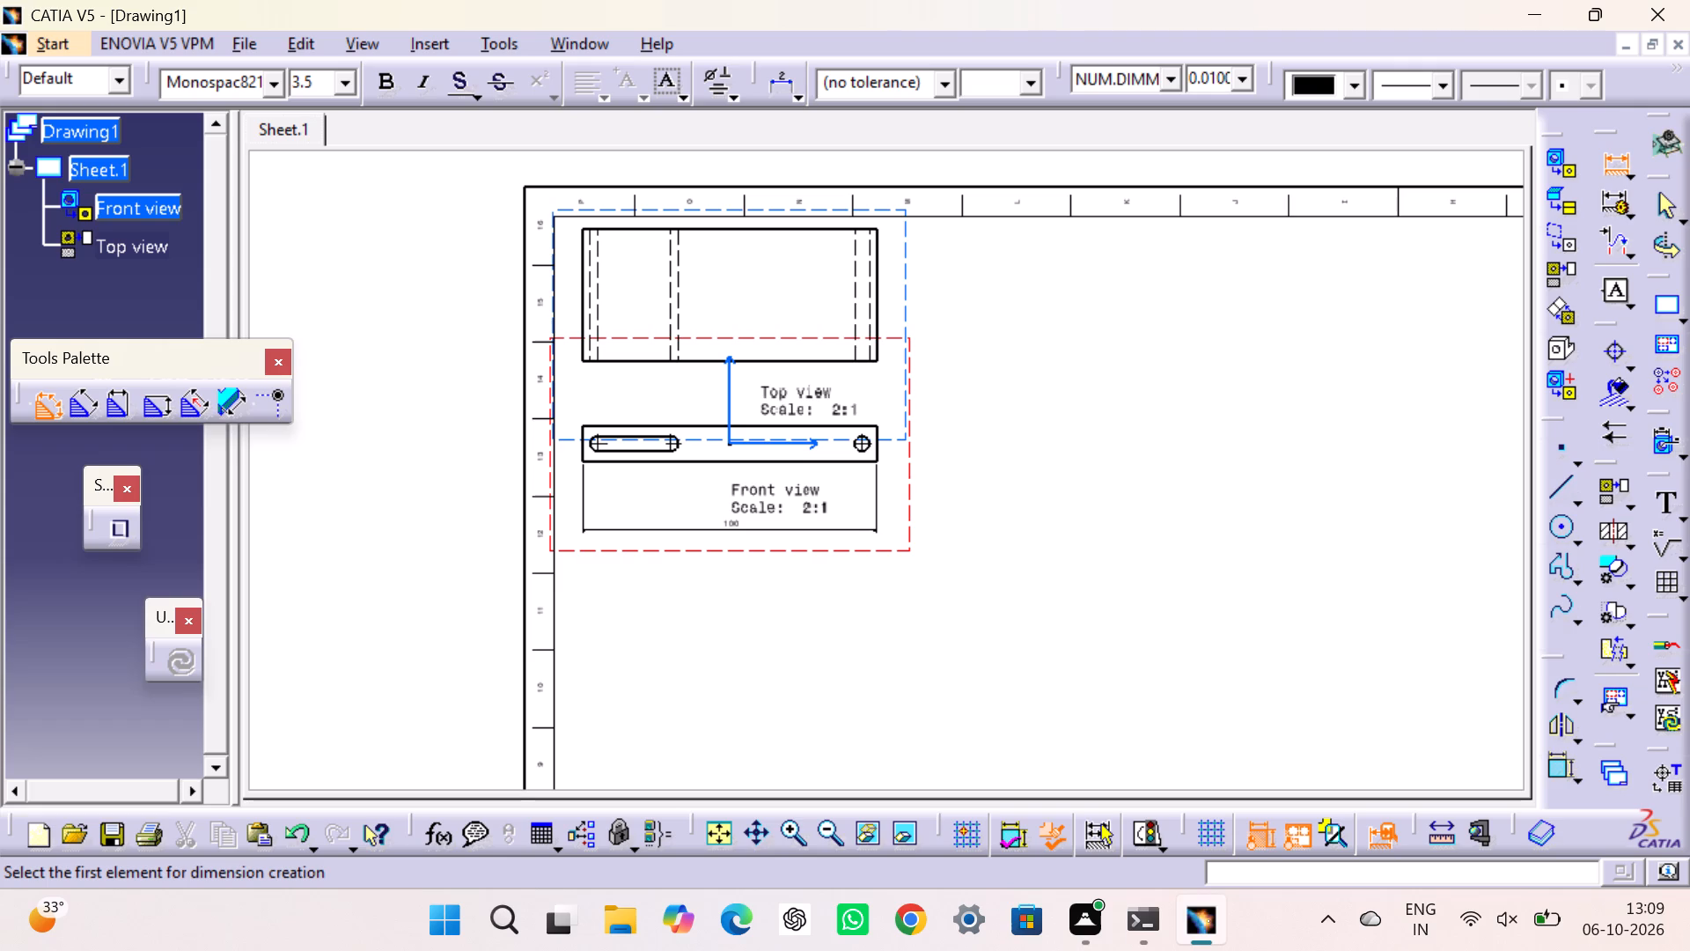
{"action": "left_click", "coordinate": [878, 443]}
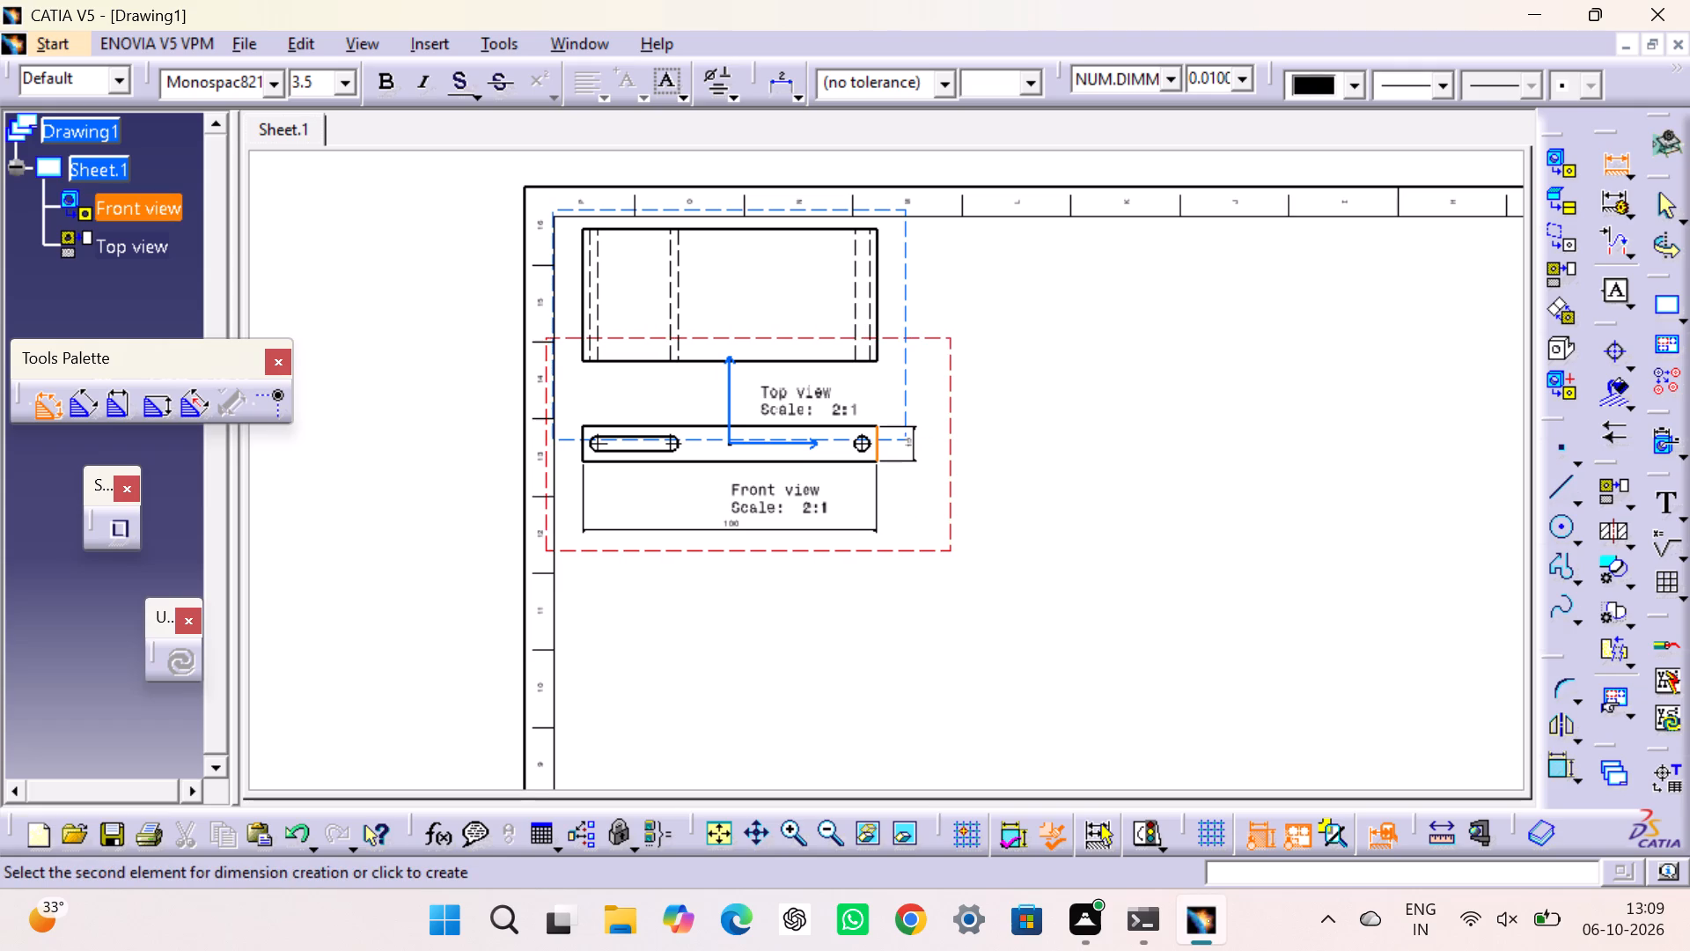
{"action": "left_click", "coordinate": [910, 456]}
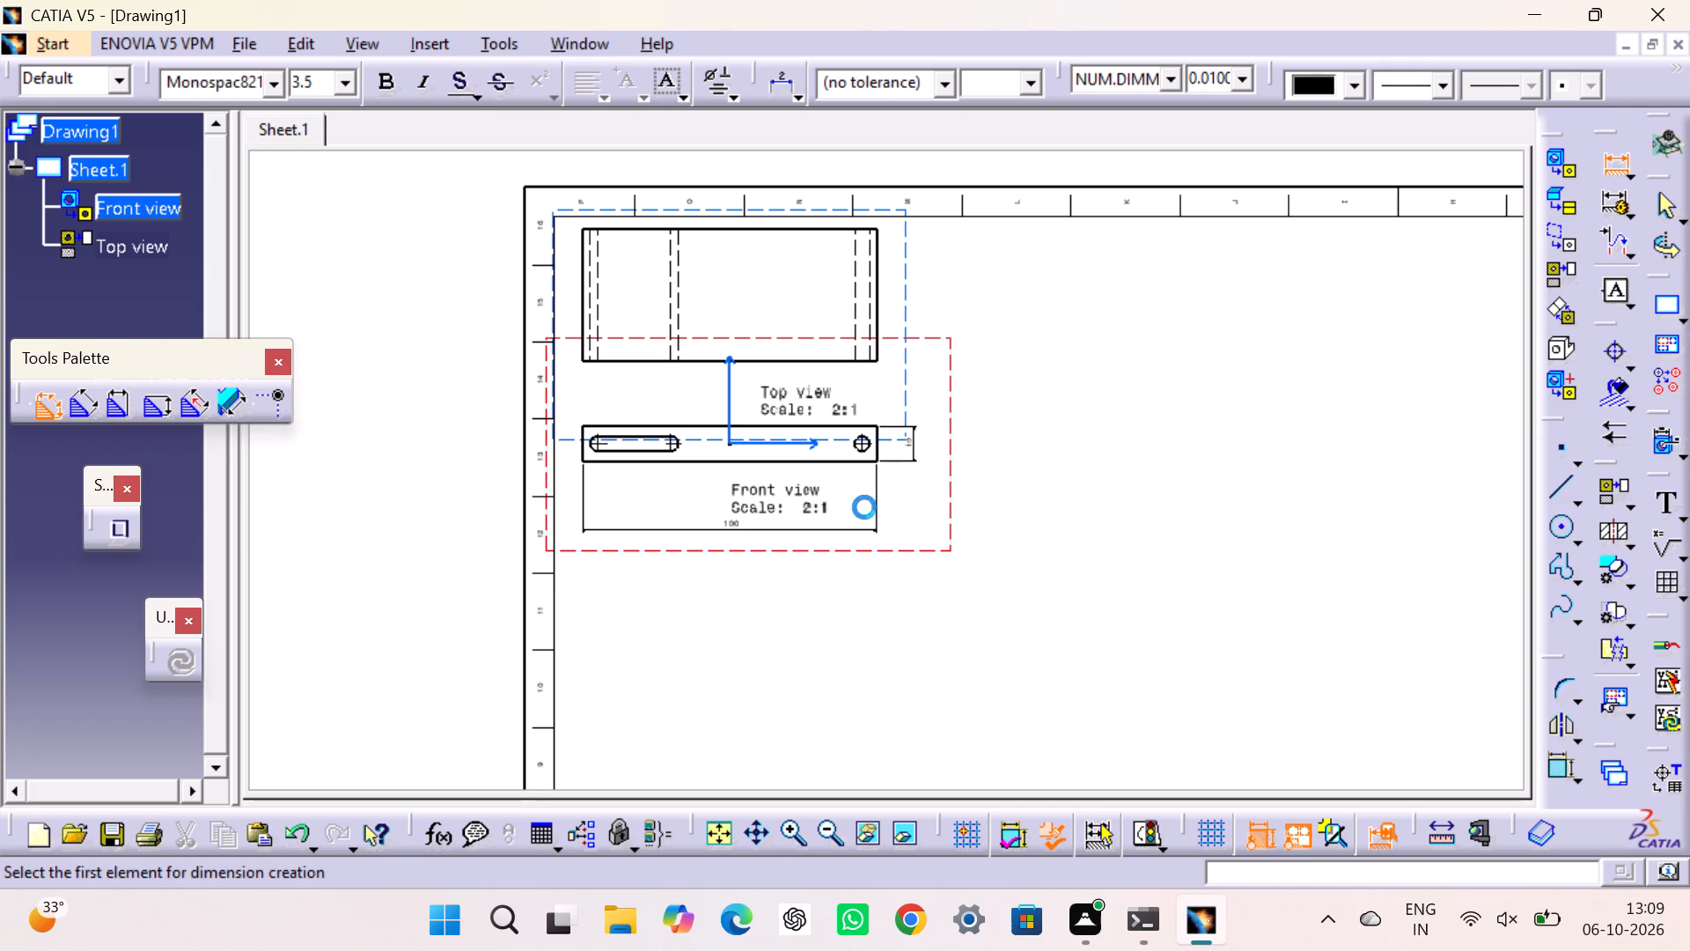
Dimension the right-hand vertical edge of the top view, placing the dimension just outside the outline.
{"action": "left_click", "coordinate": [879, 300]}
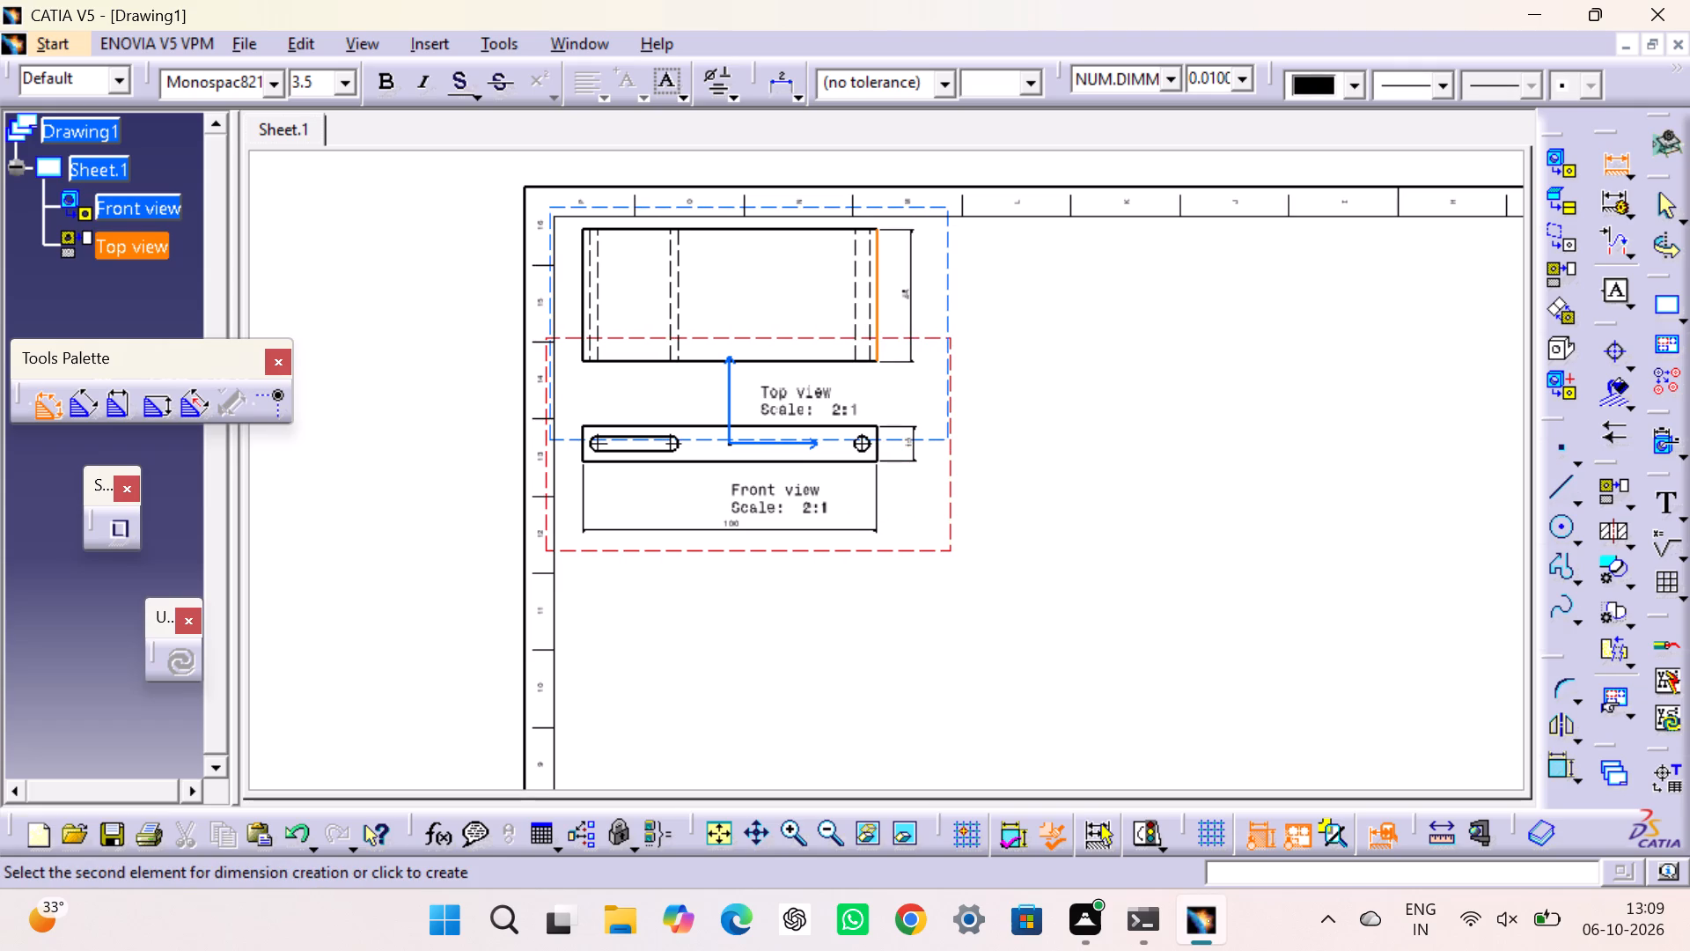
{"action": "left_click", "coordinate": [908, 306]}
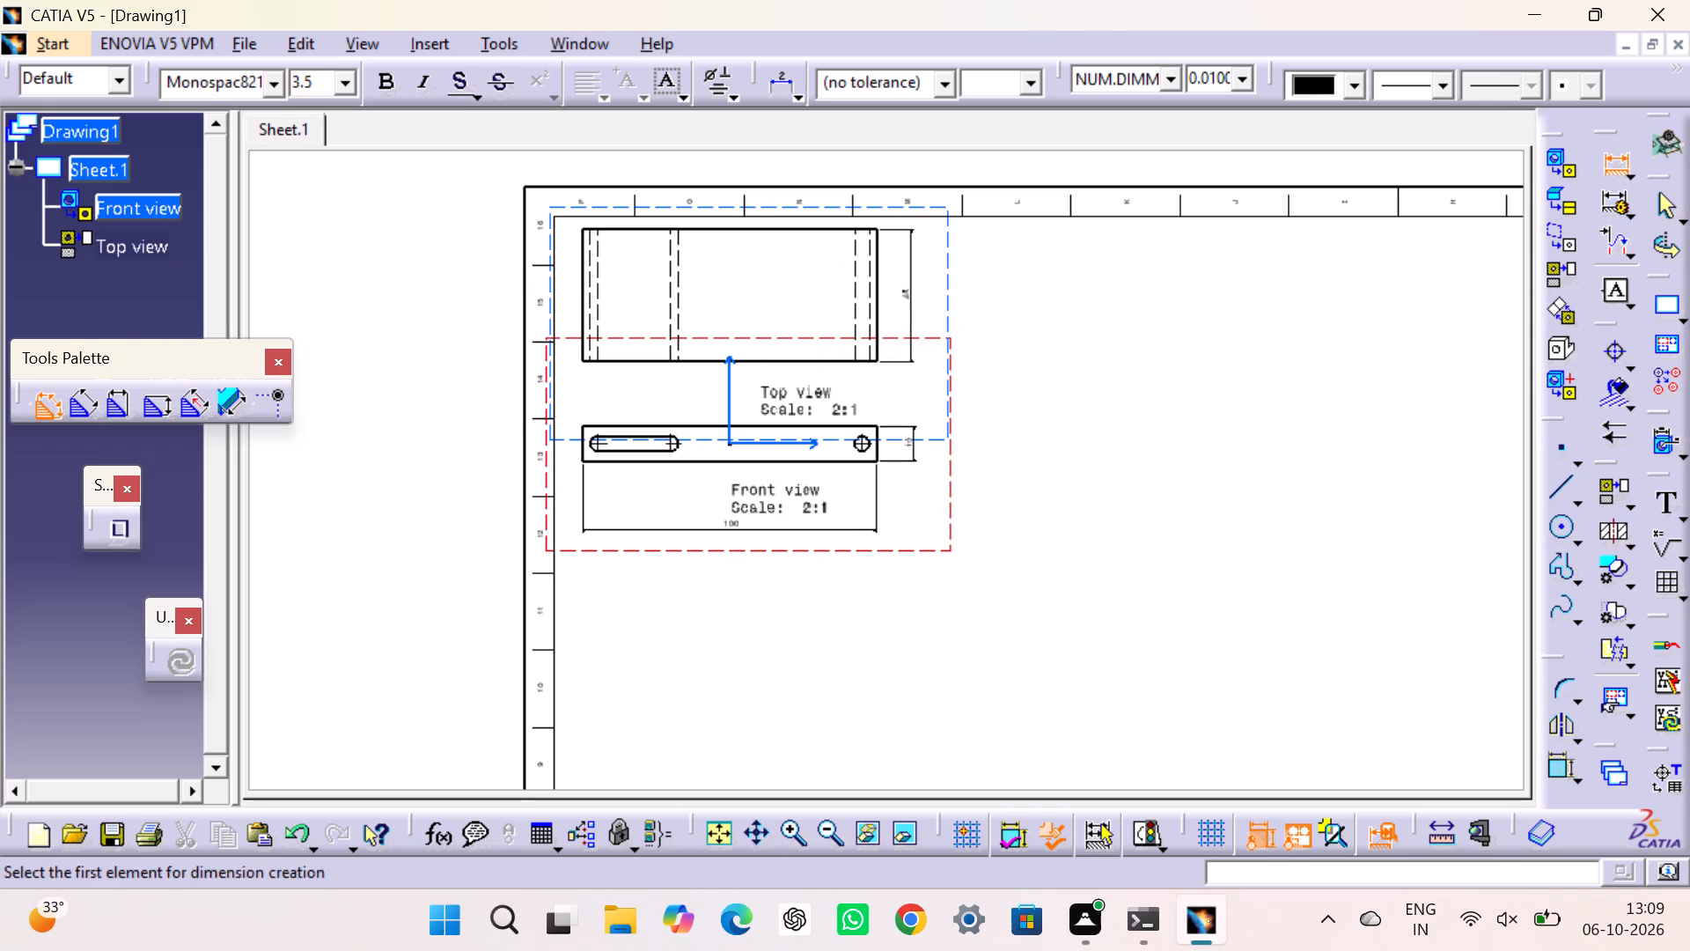
Dimension the slot's straight upper edge in the front view, placing the dimension above the base outline.
{"action": "left_click", "coordinate": [628, 434]}
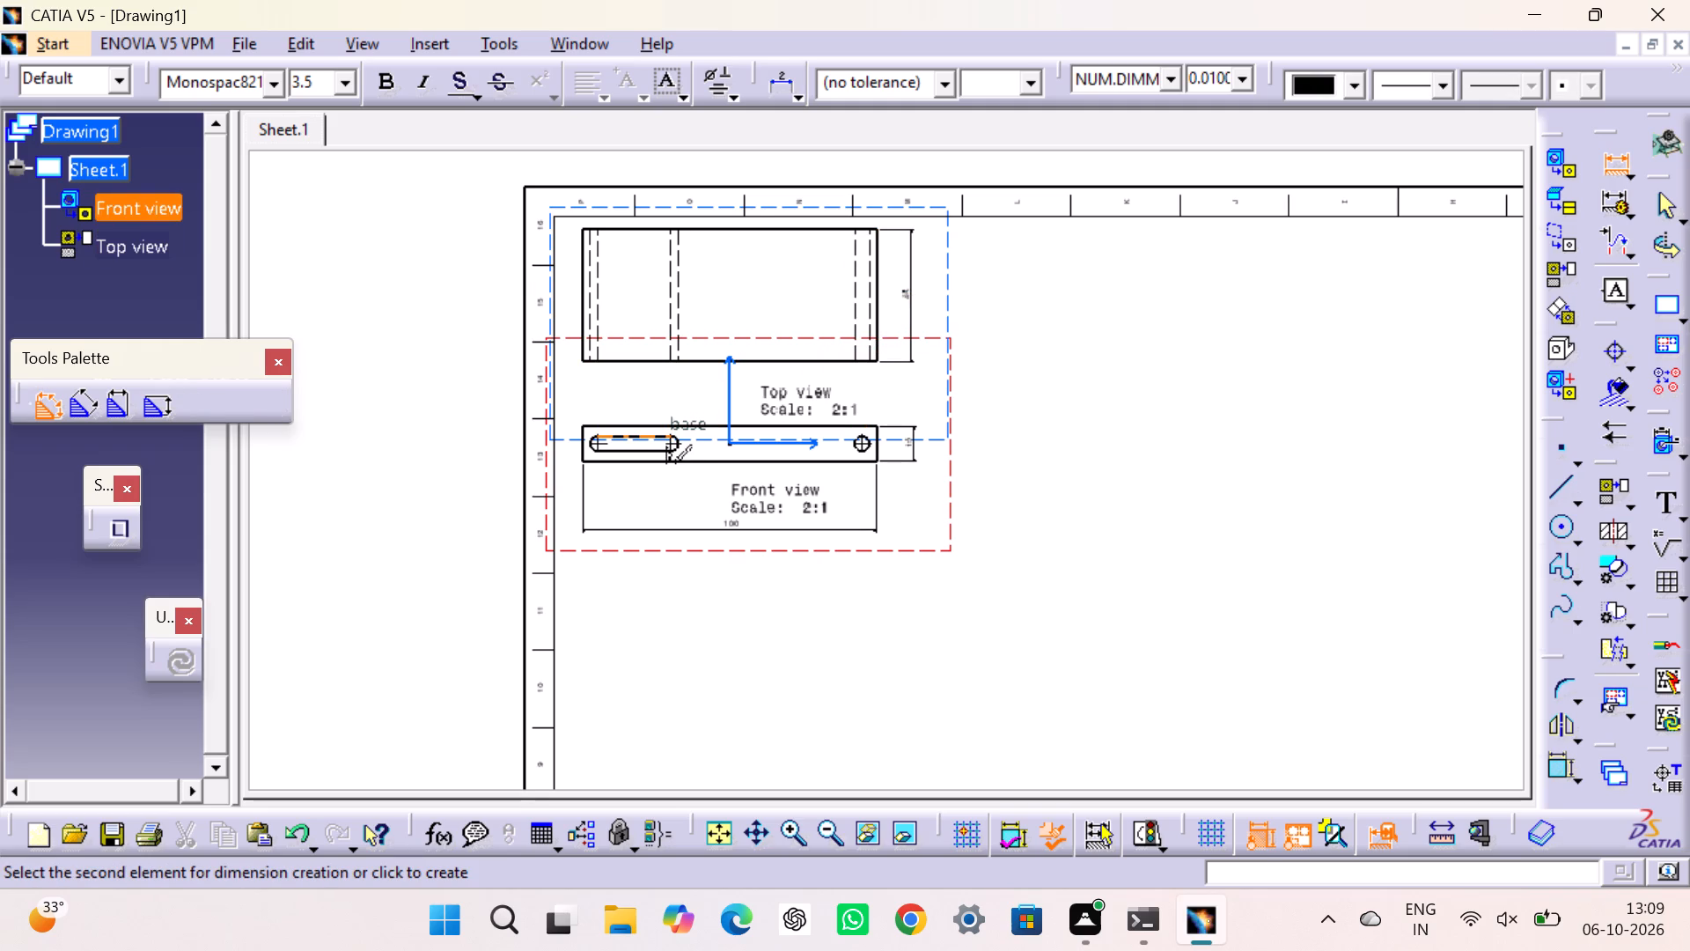
{"action": "left_click", "coordinate": [628, 395]}
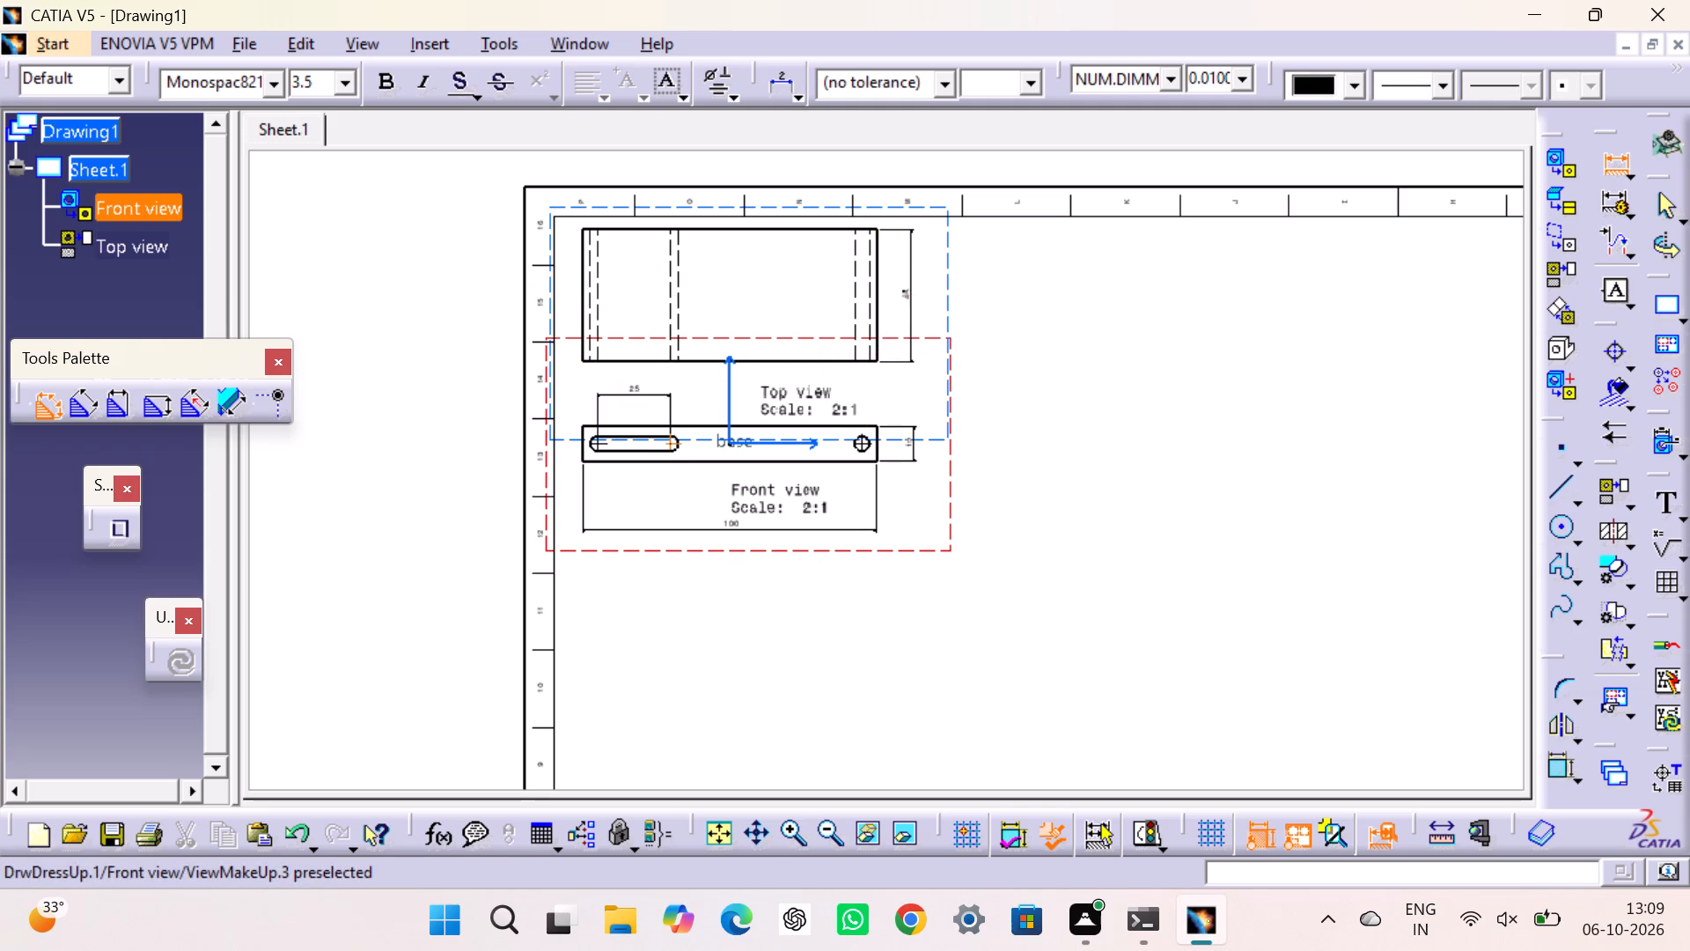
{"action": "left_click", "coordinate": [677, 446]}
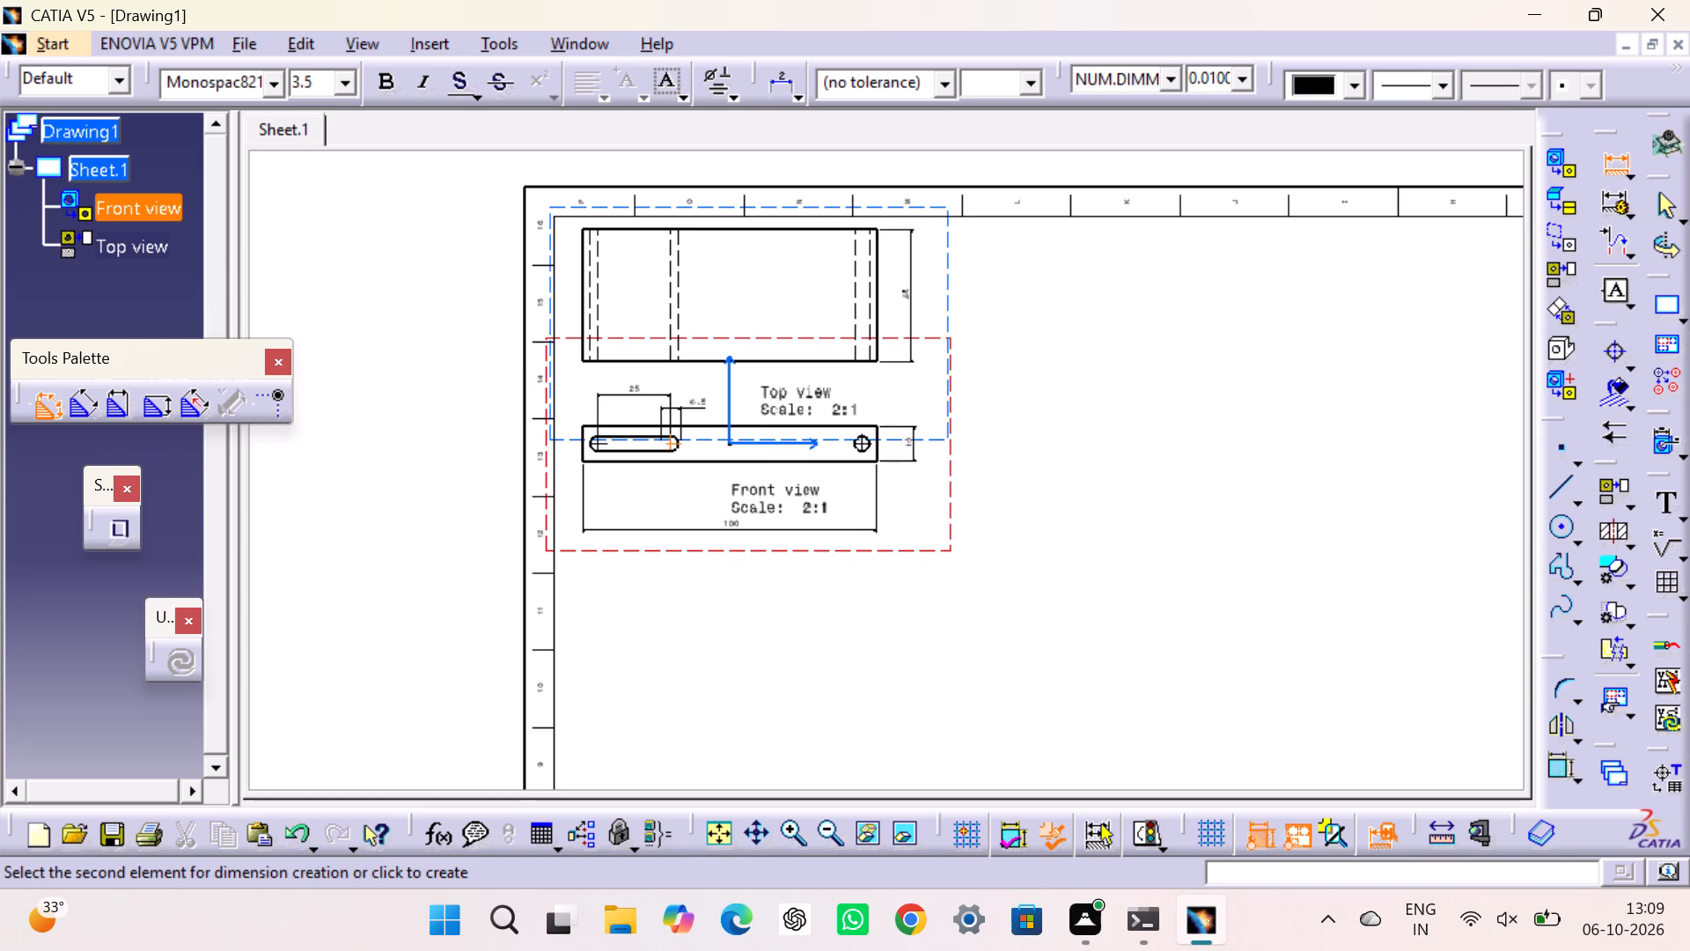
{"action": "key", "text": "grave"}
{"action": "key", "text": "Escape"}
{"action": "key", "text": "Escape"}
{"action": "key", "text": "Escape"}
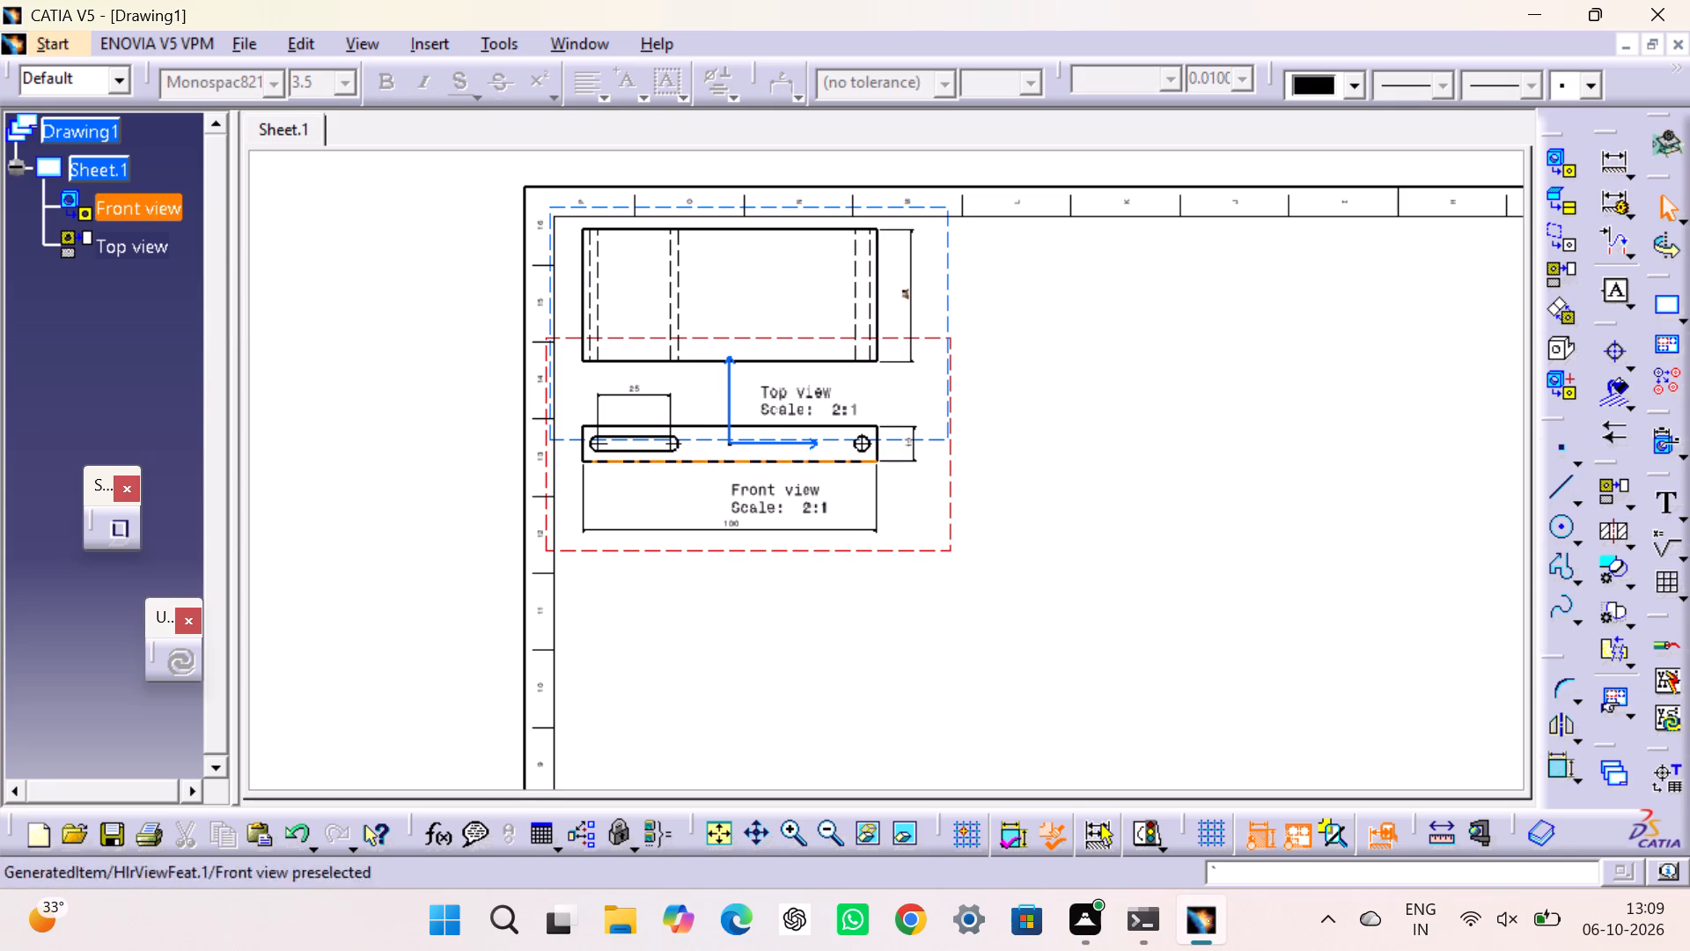
Set the text height of the three front view dimensions and the top view dimension to 7 mm.
{"action": "double_click", "coordinate": [796, 829]}
{"action": "left_click_drag", "start_coordinate": [795, 827], "coordinate": [791, 815]}
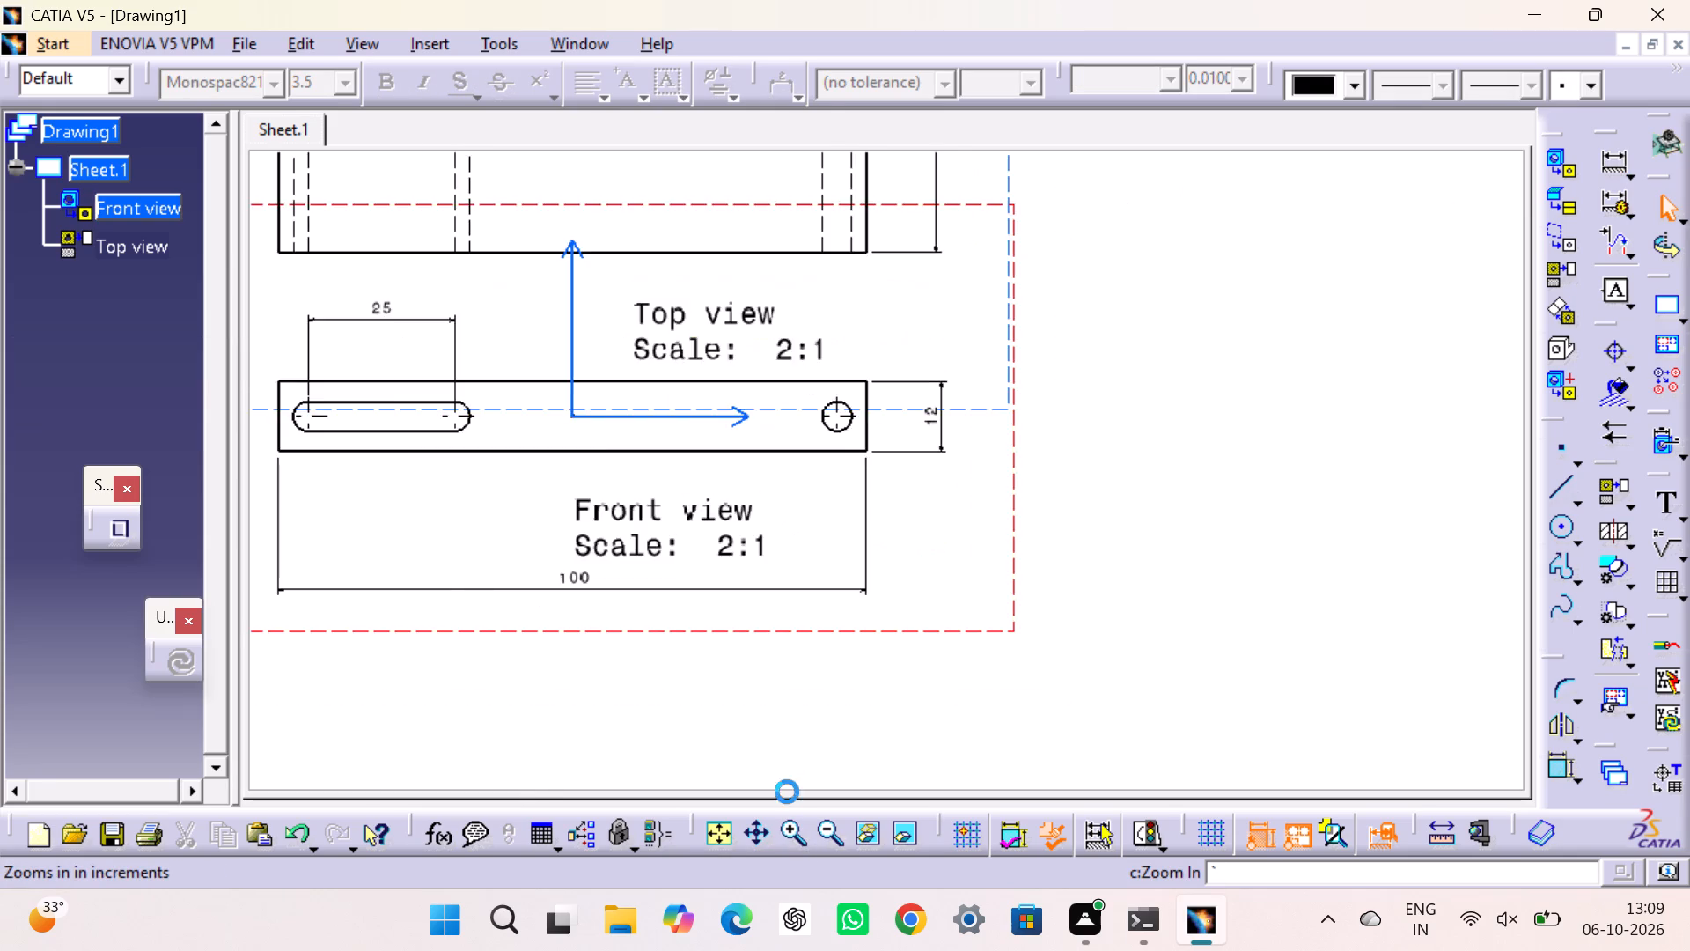
{"action": "middle_click_drag", "start_coordinate": [709, 568], "coordinate": [987, 642]}
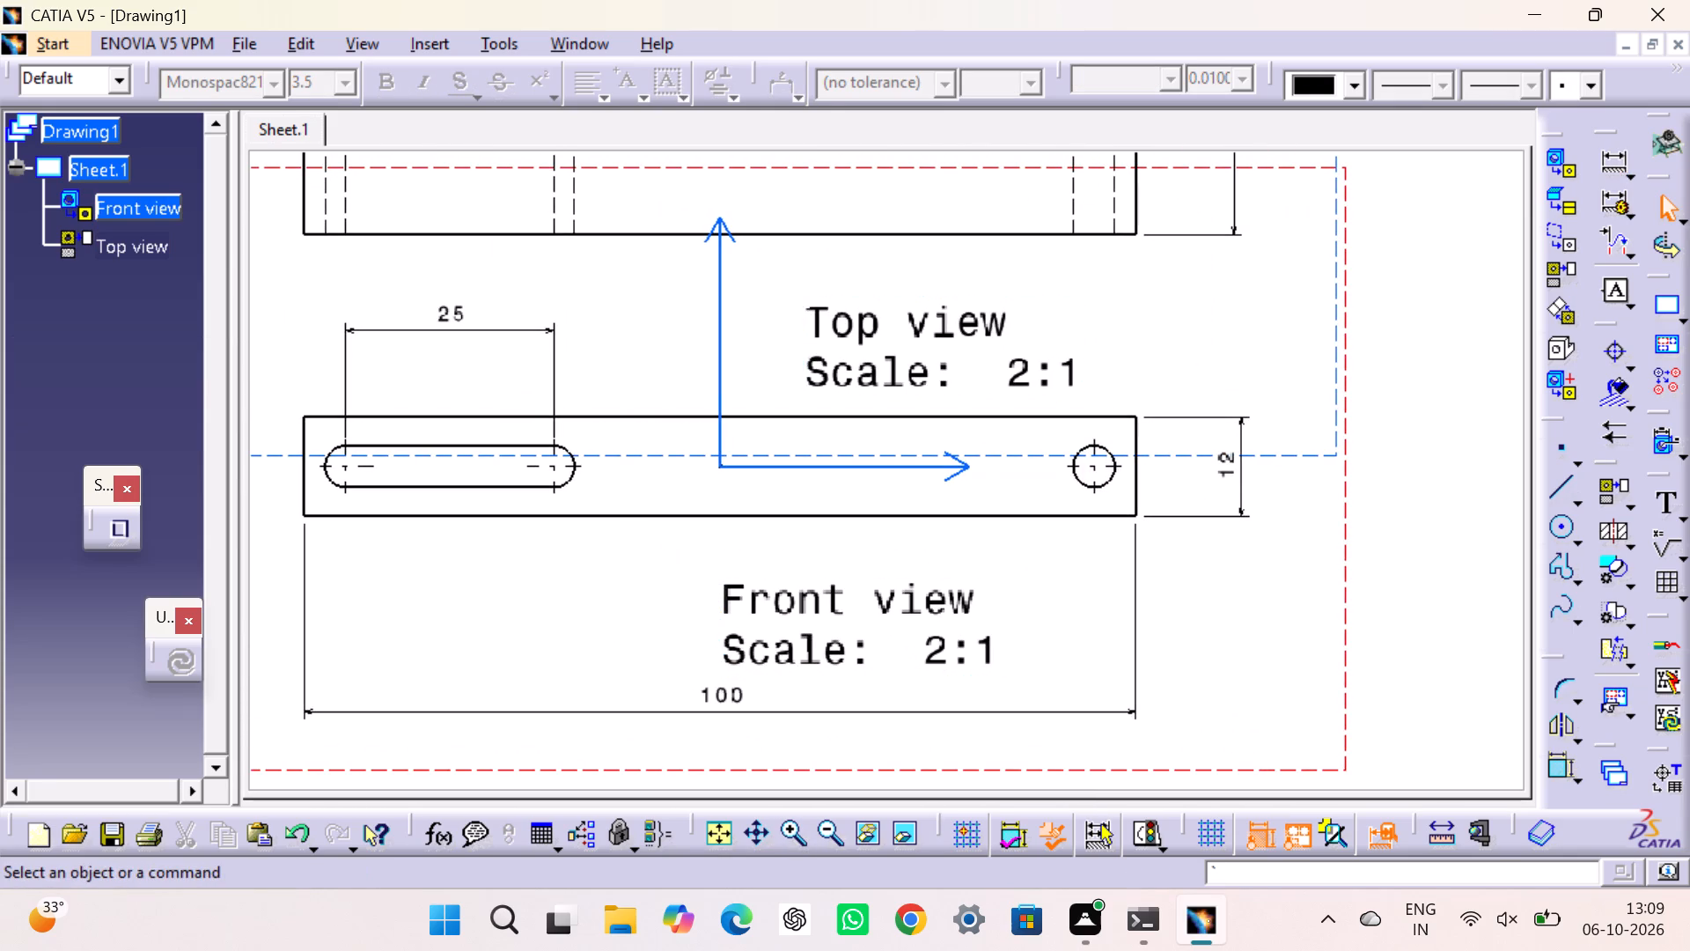
{"action": "left_click", "coordinate": [716, 704]}
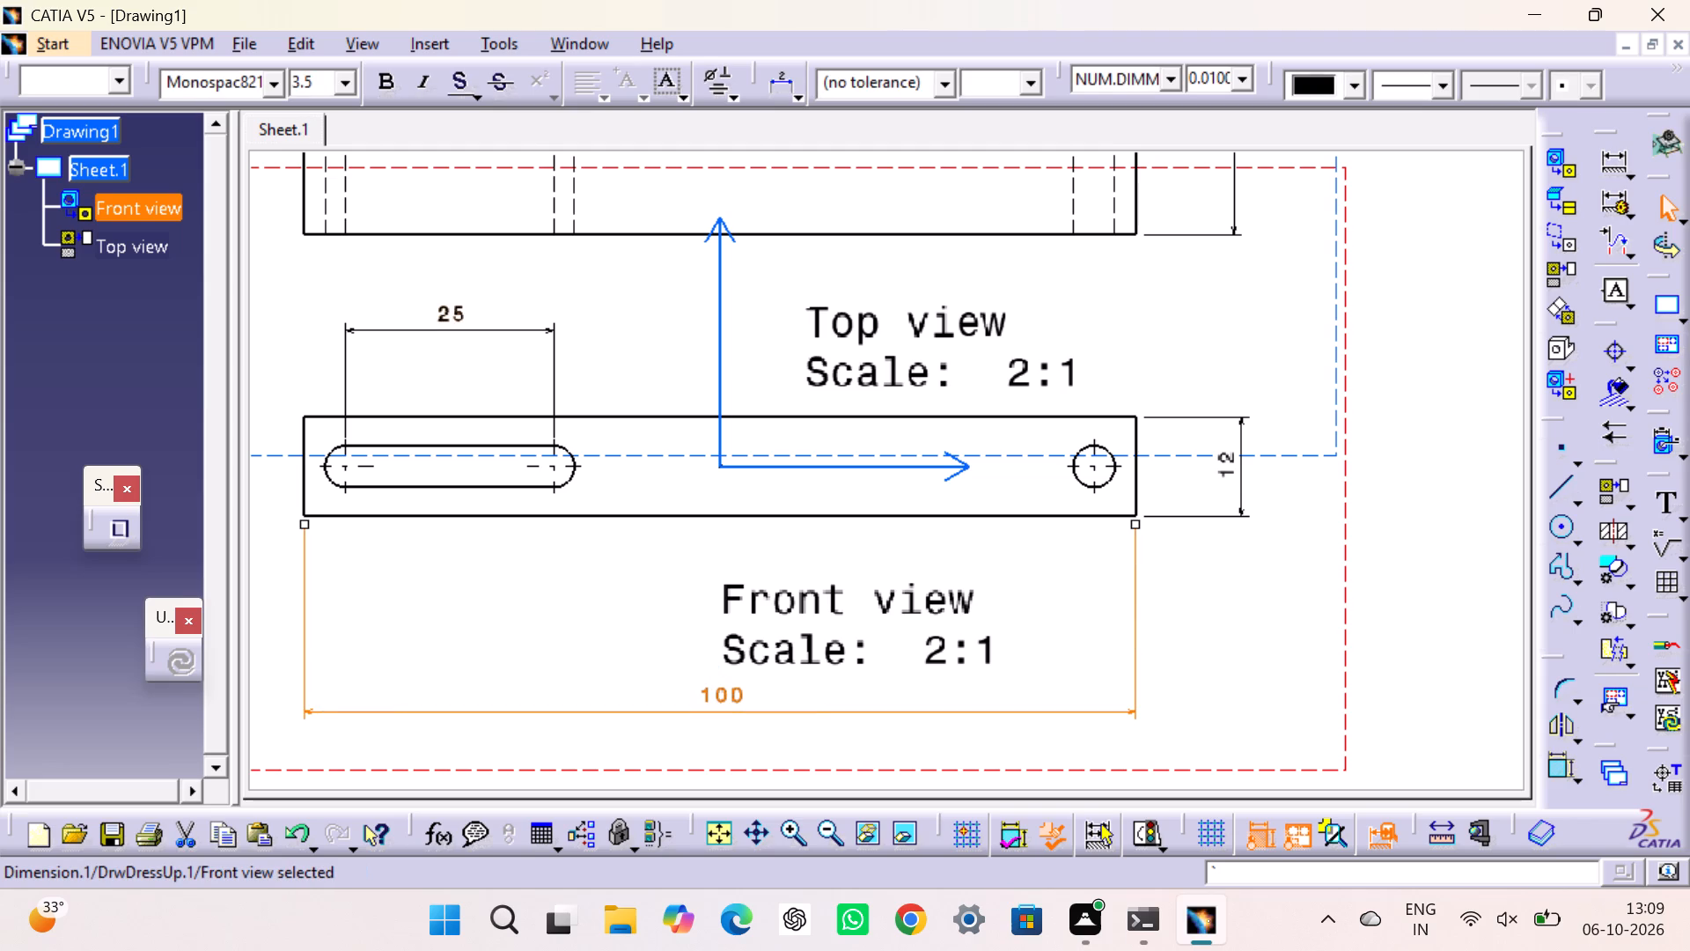
{"action": "left_click", "coordinate": [496, 324], "text": "ctrl"}
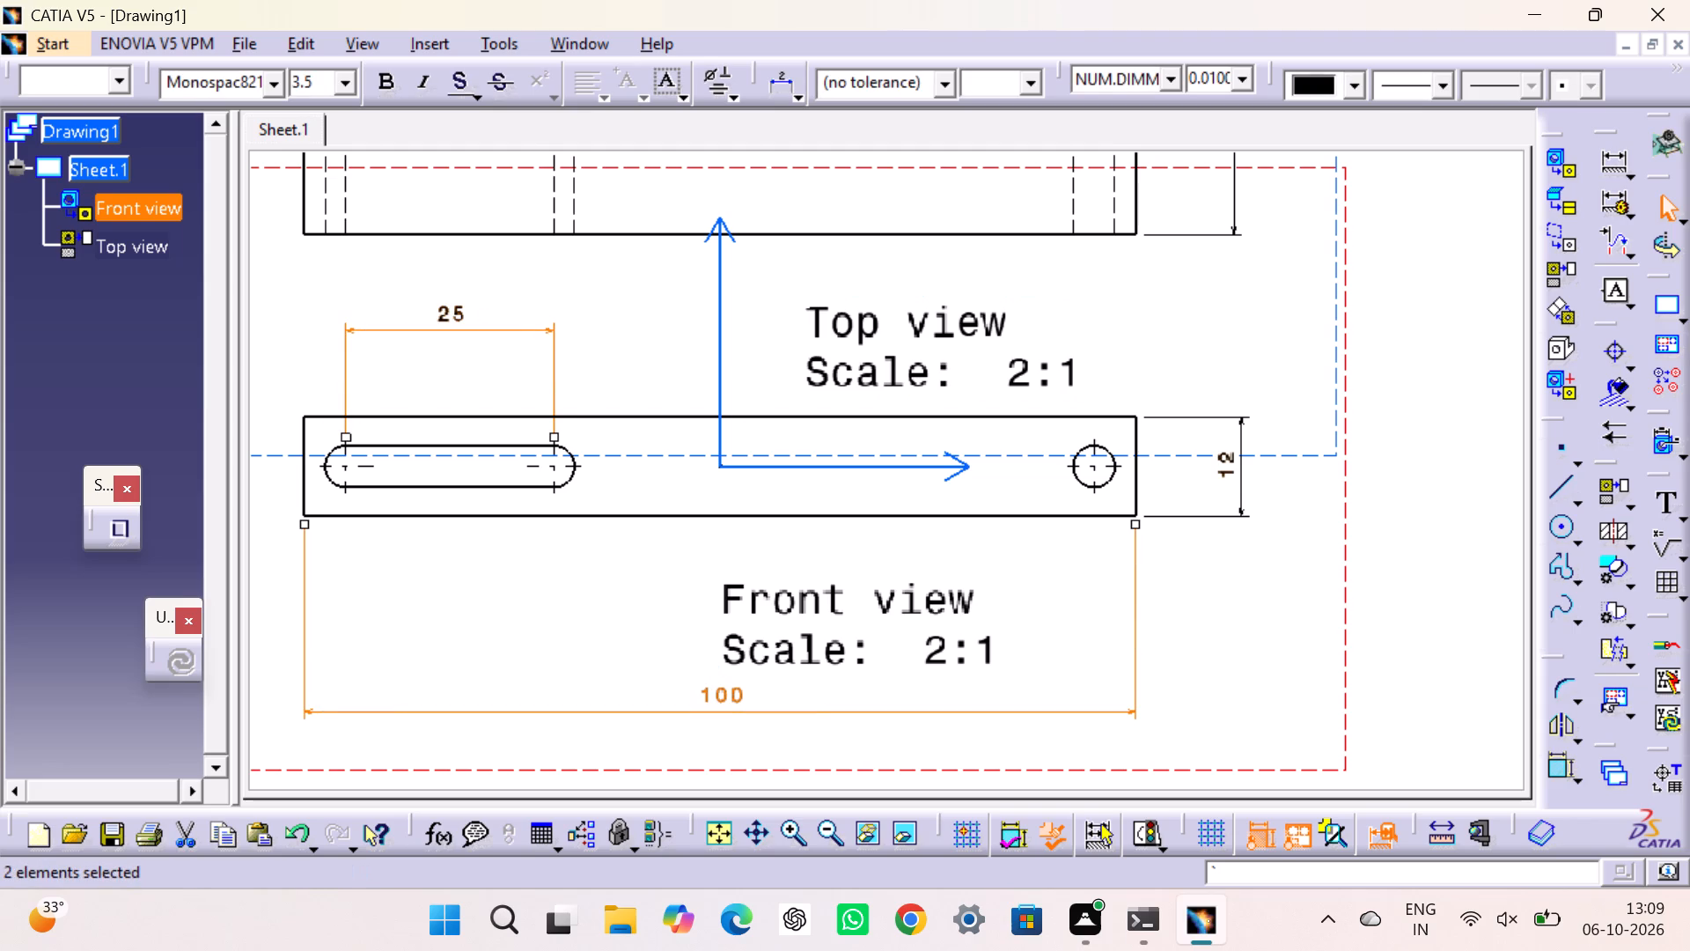
{"action": "left_click", "coordinate": [1240, 473], "text": "ctrl"}
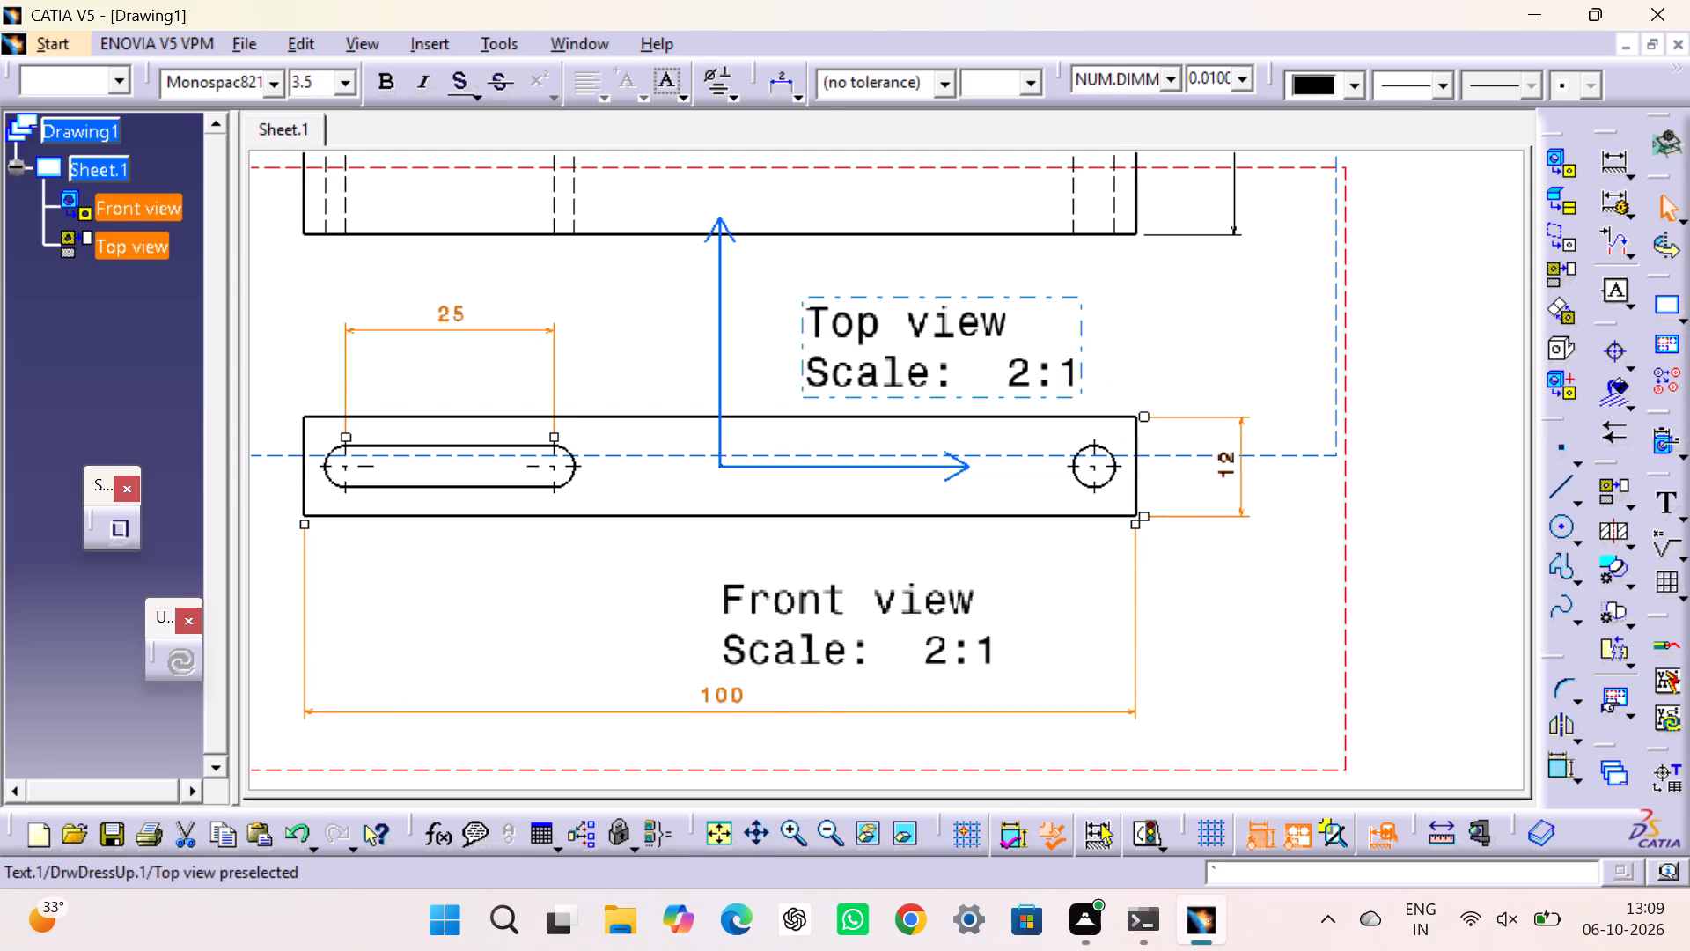
{"action": "scroll", "coordinate": [1075, 325], "scroll_direction": "up", "scroll_amount": 2}
{"action": "left_click", "coordinate": [1234, 225], "text": "ctrl"}
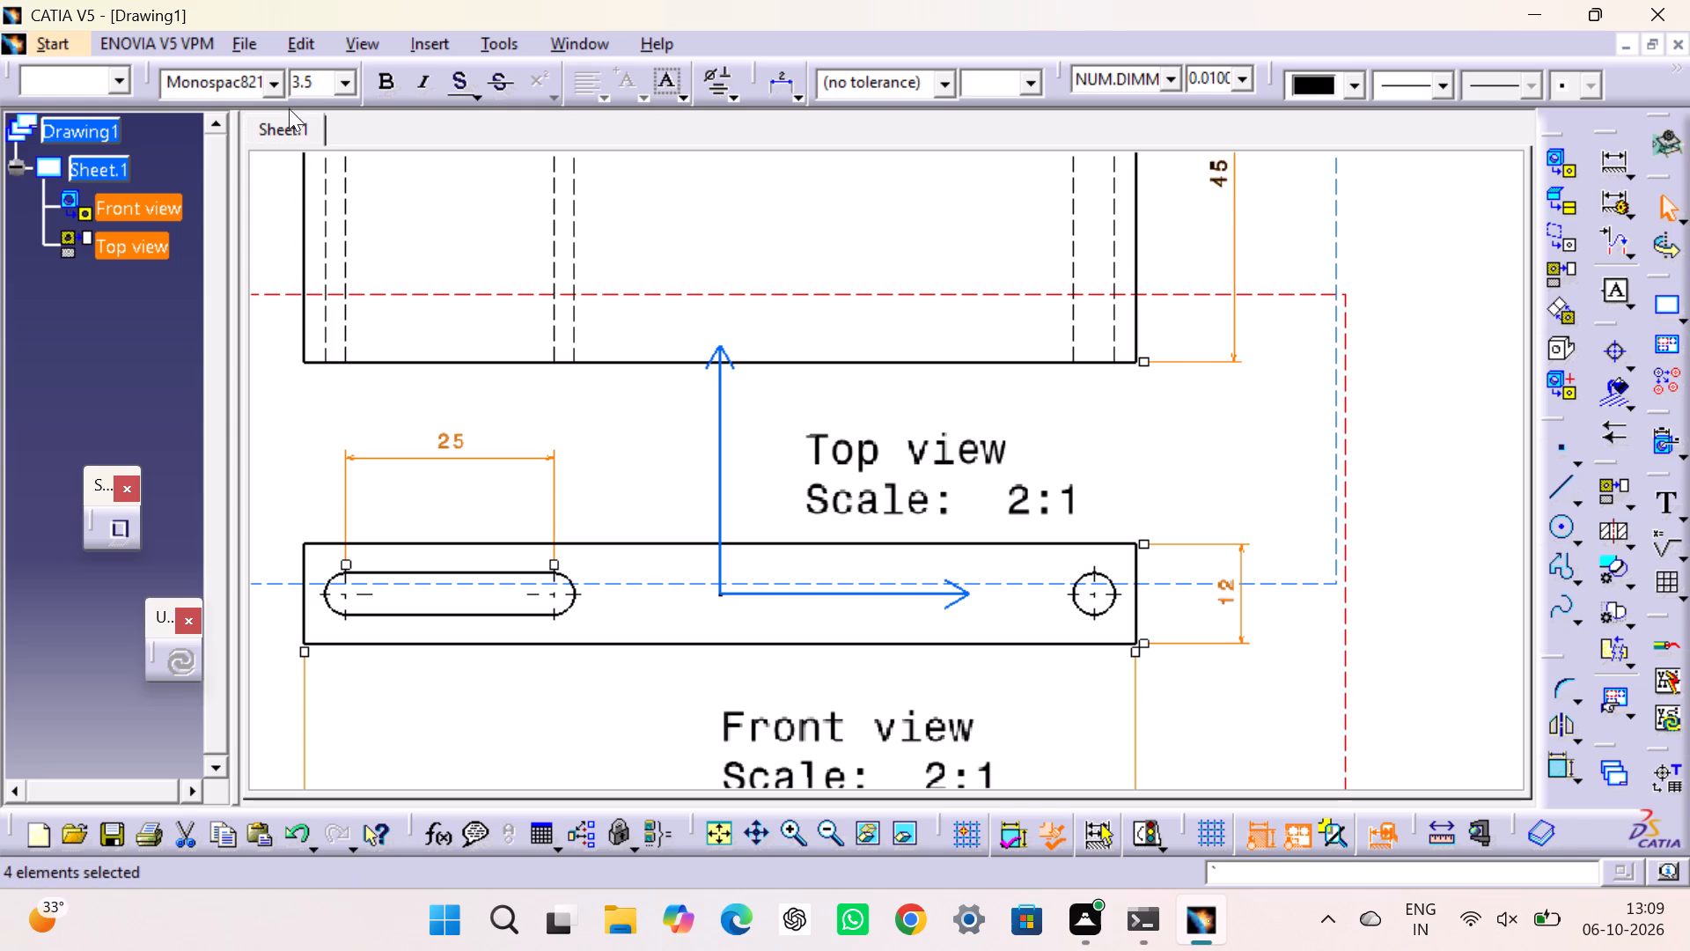
{"action": "left_click", "coordinate": [335, 87]}
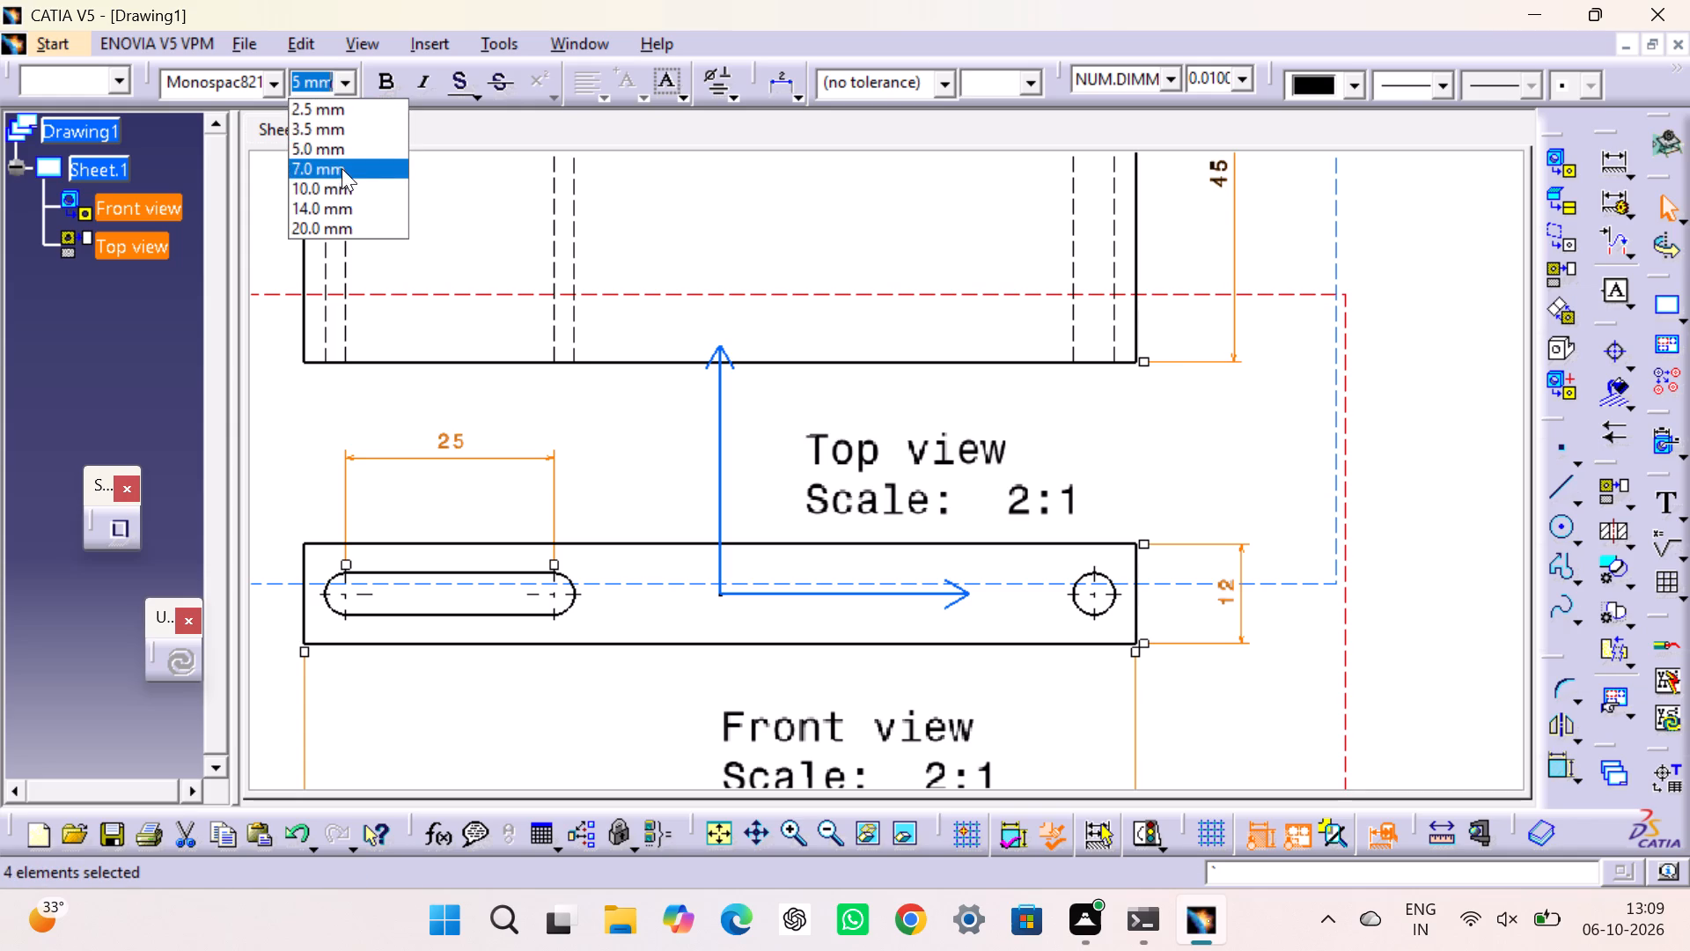
{"action": "left_click", "coordinate": [341, 177]}
{"action": "left_click", "coordinate": [1231, 424]}
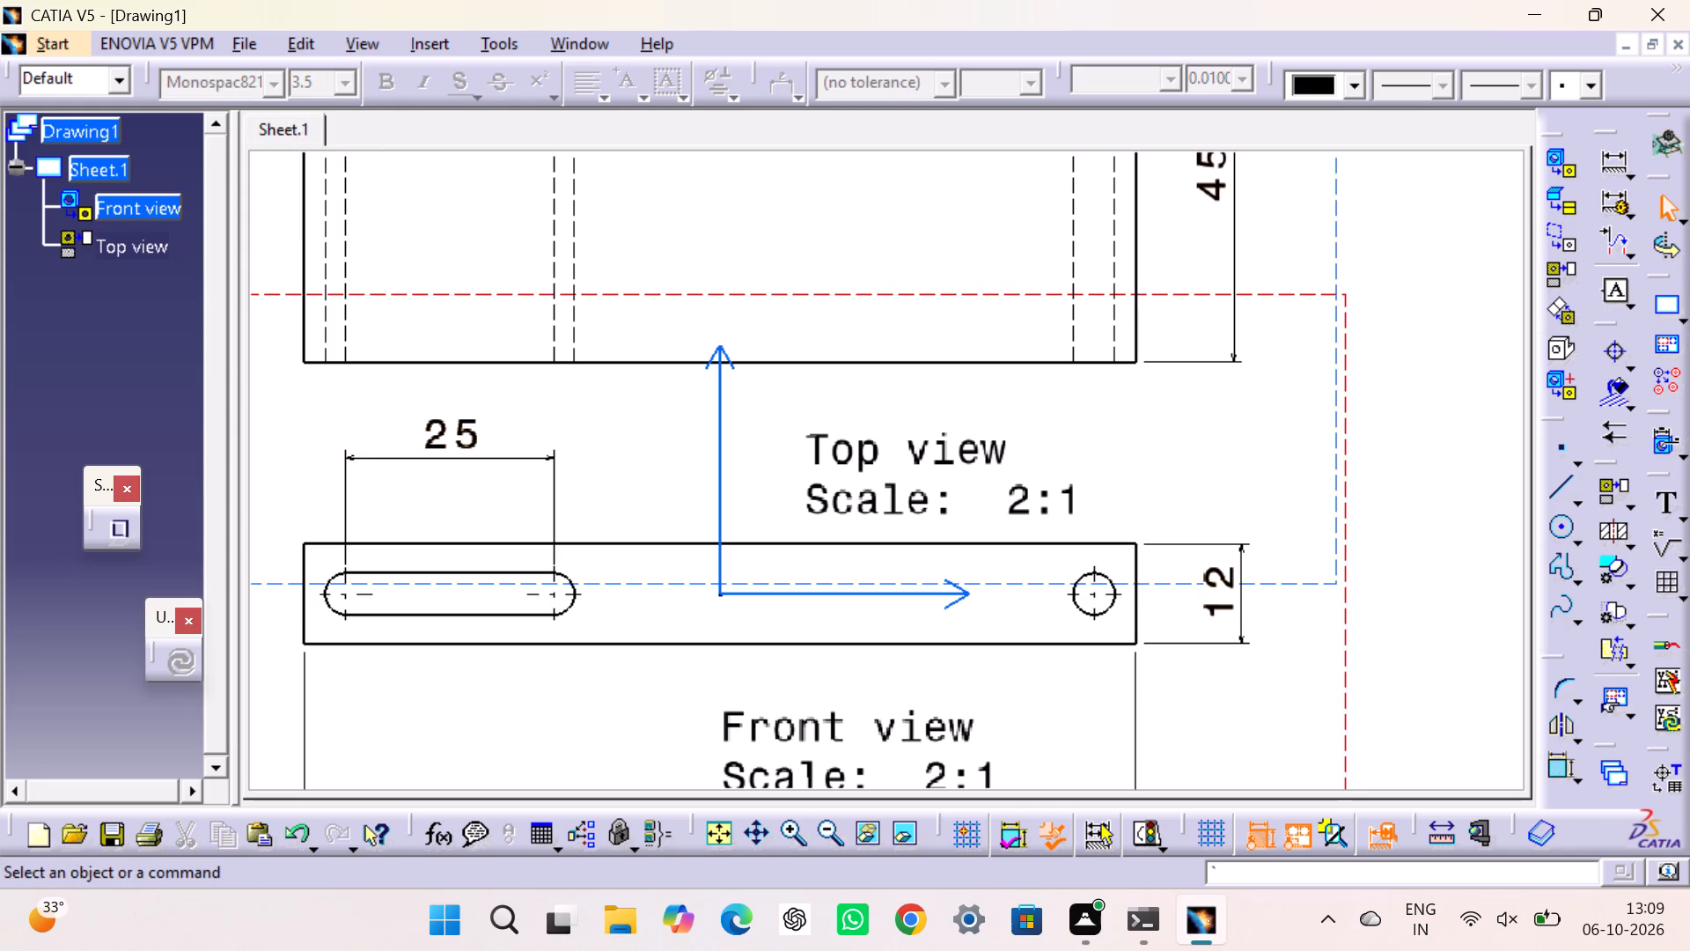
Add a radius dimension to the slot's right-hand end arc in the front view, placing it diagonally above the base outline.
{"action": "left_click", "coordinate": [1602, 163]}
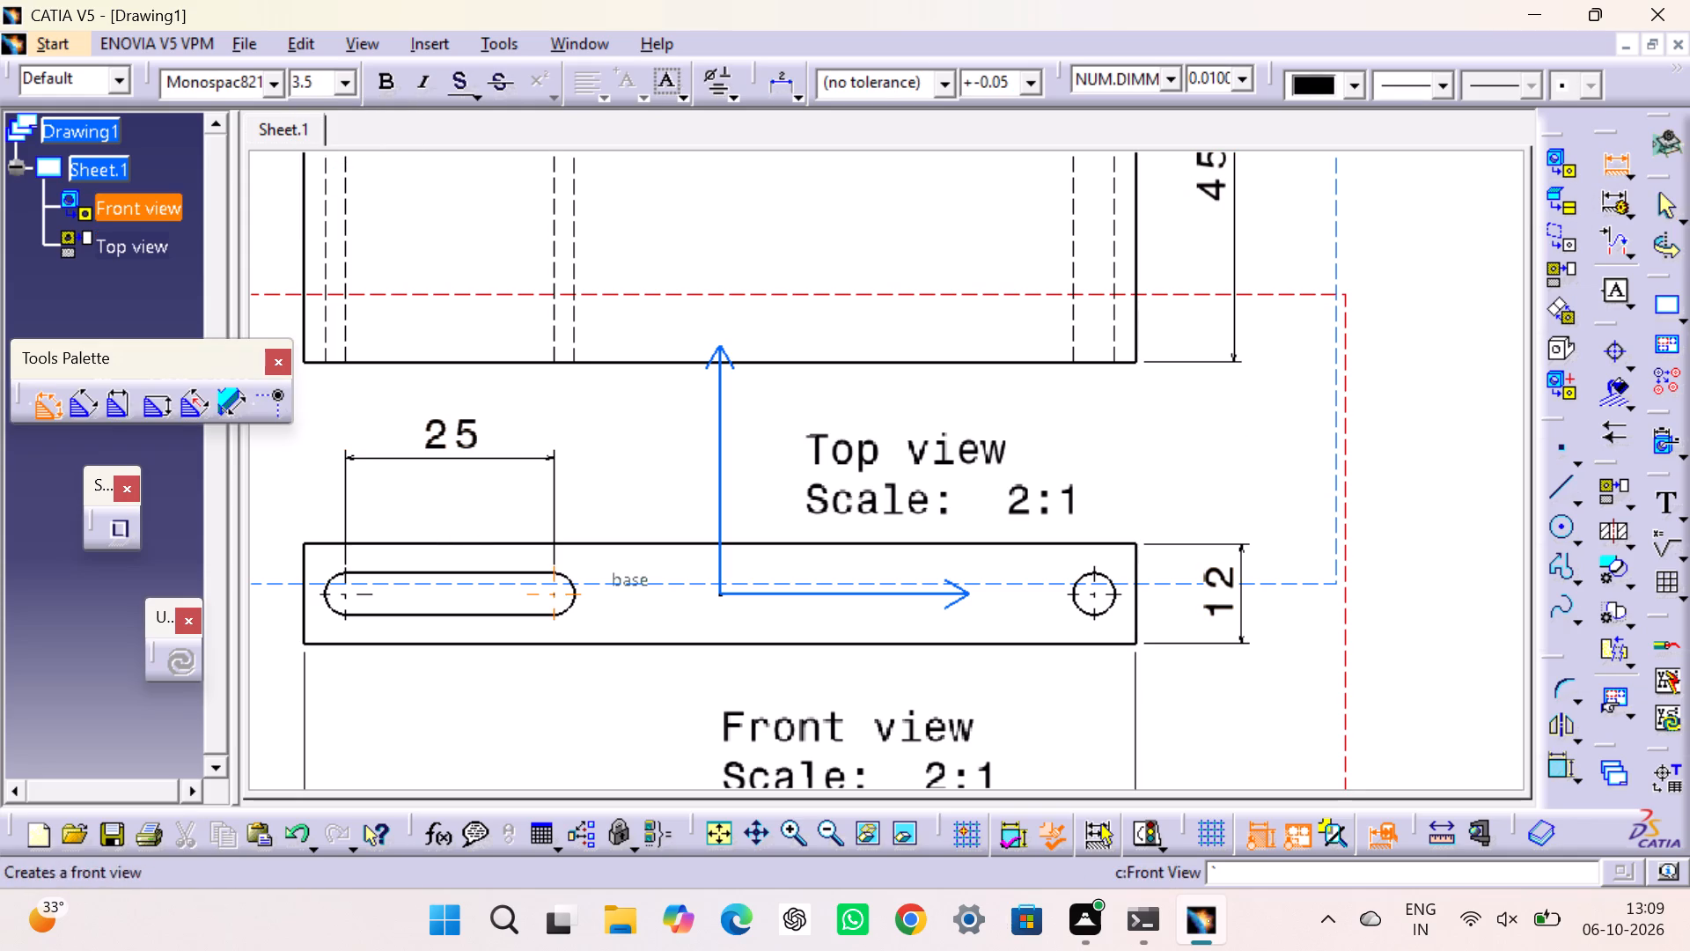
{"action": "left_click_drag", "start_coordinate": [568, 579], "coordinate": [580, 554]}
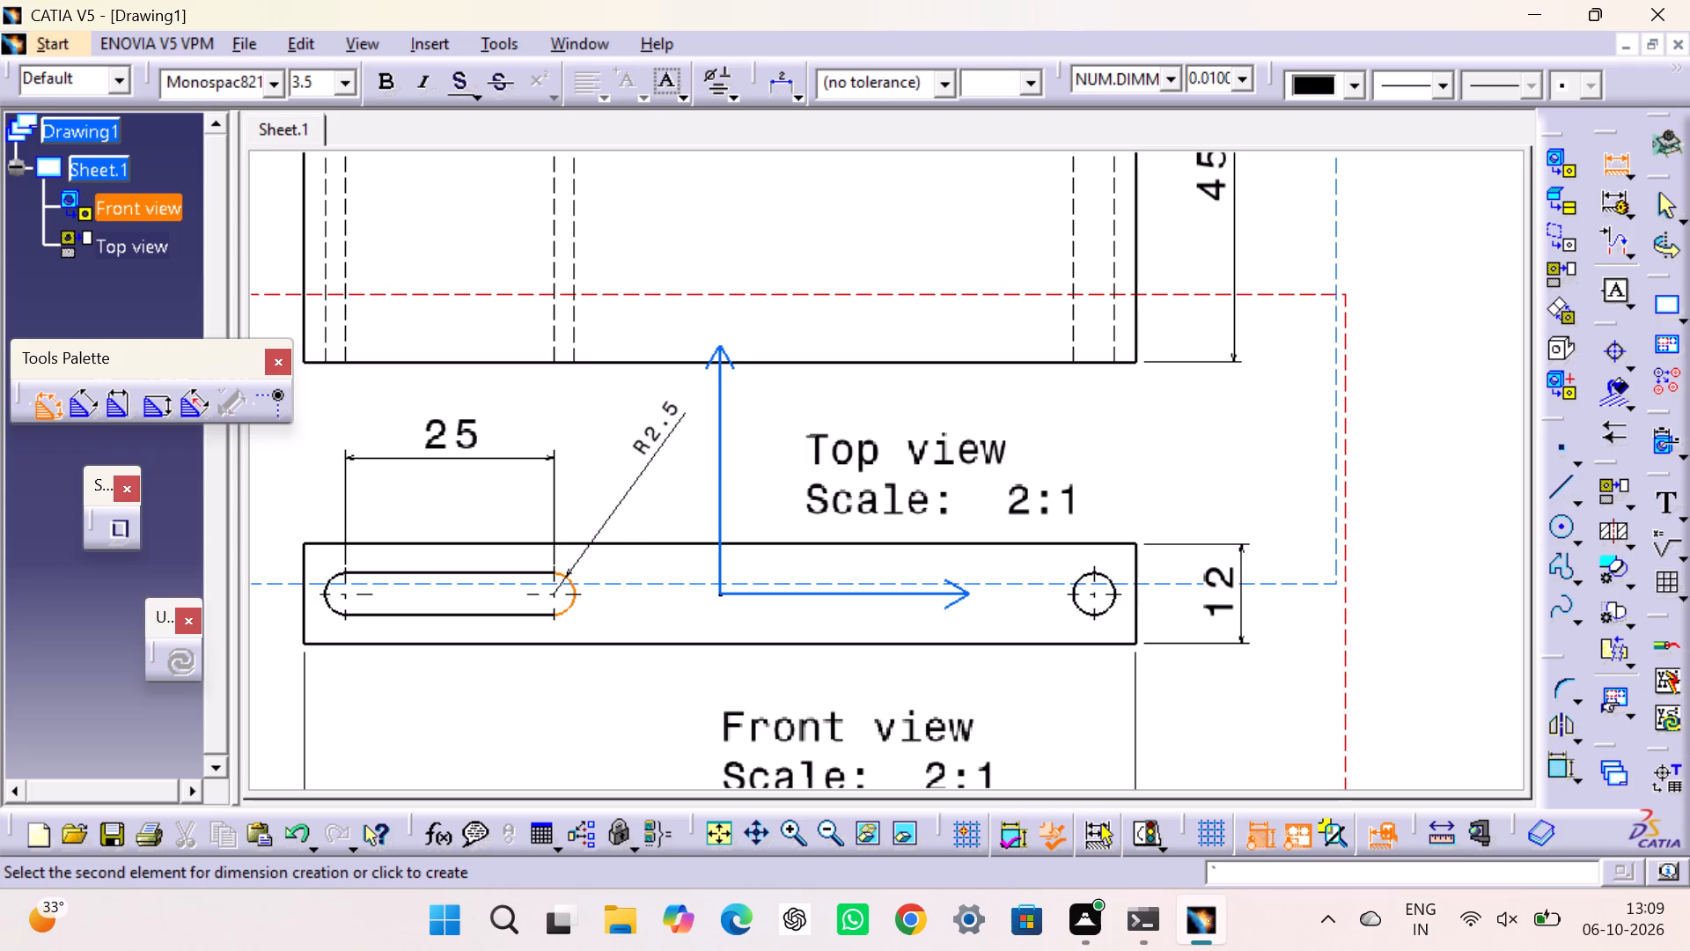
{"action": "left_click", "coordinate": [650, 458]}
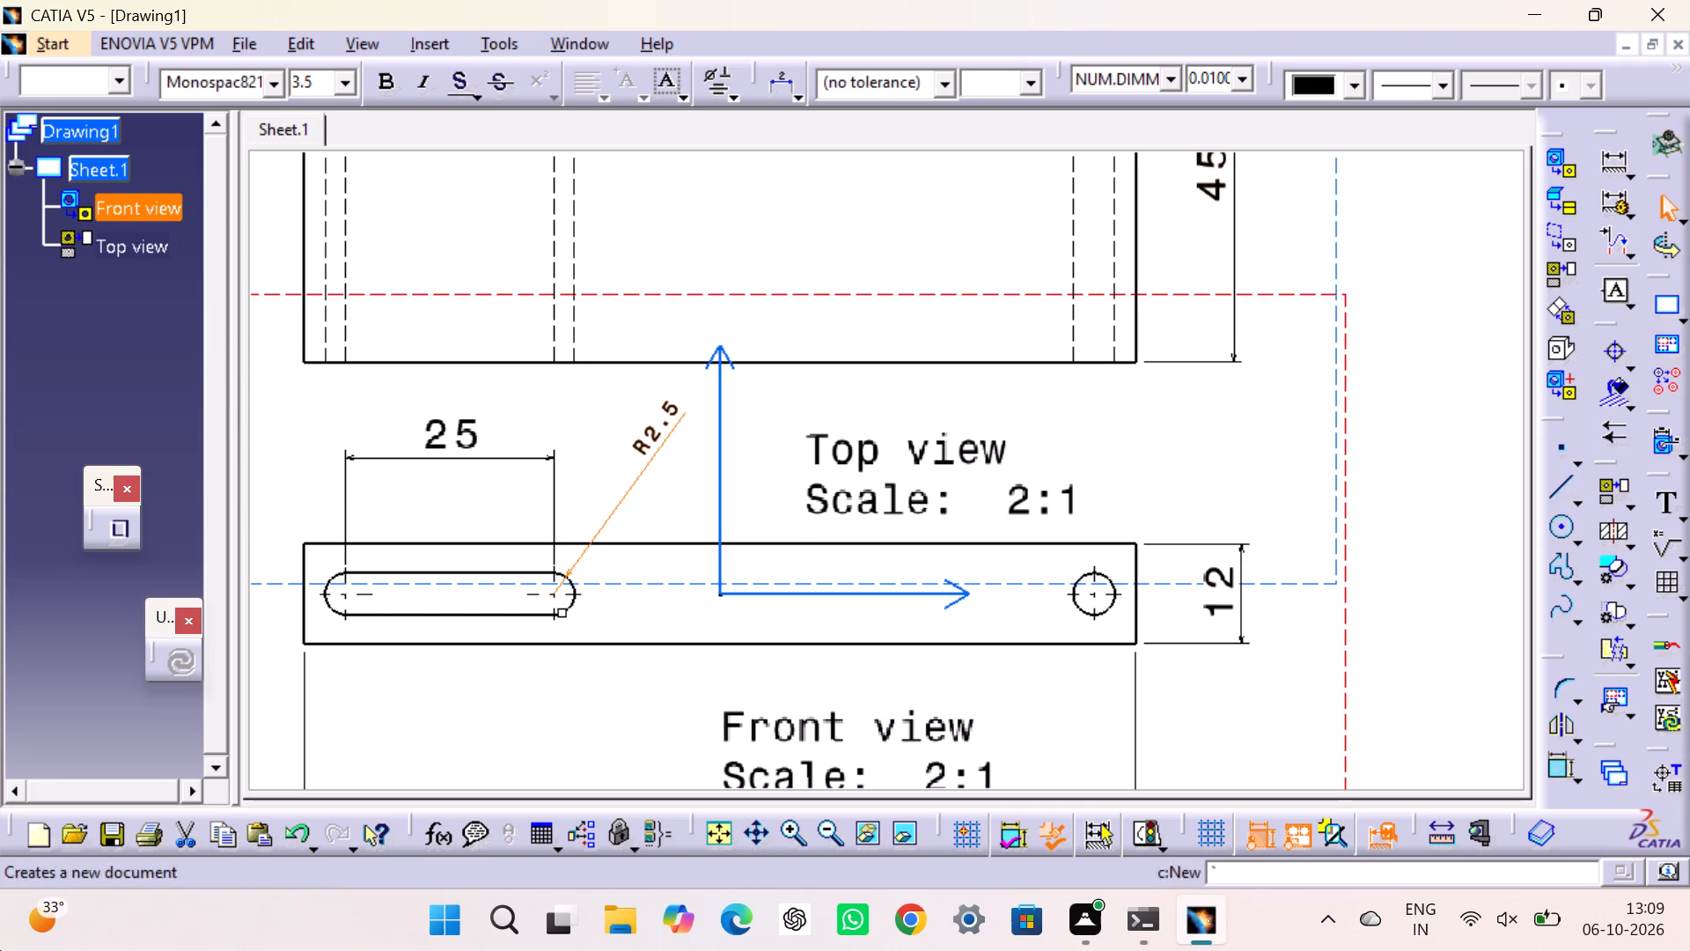
Dimension the round hole in the front view as a diameter, placing the value diagonally above the base outline.
{"action": "left_click", "coordinate": [1604, 161]}
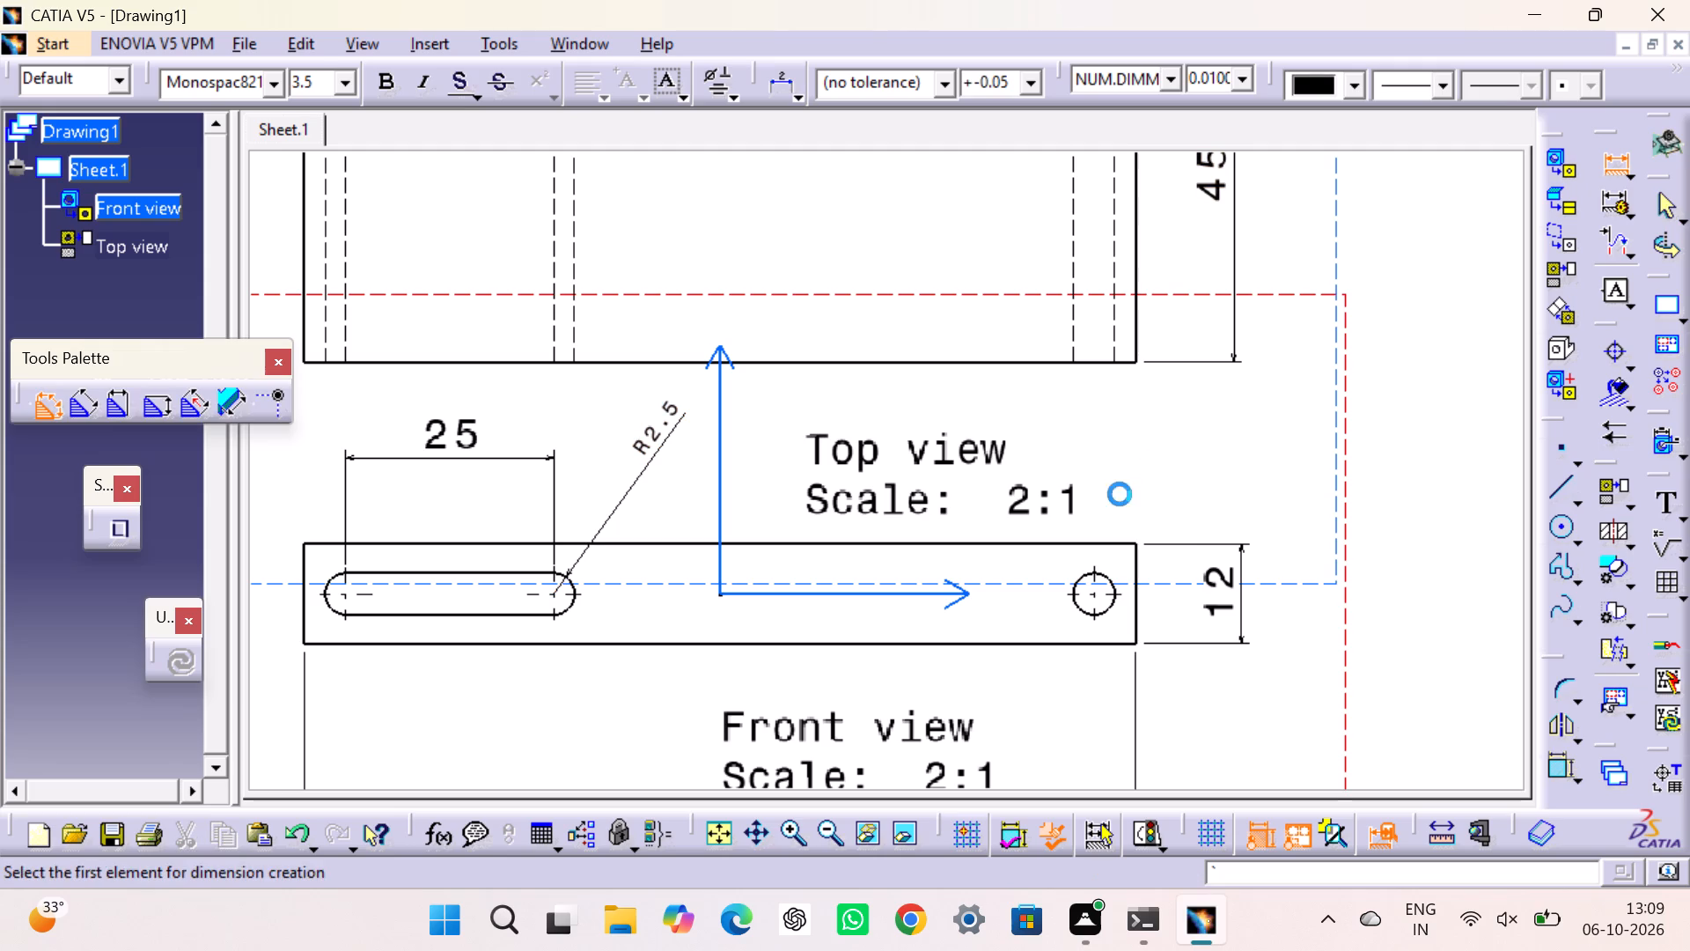
{"action": "left_click", "coordinate": [1111, 579]}
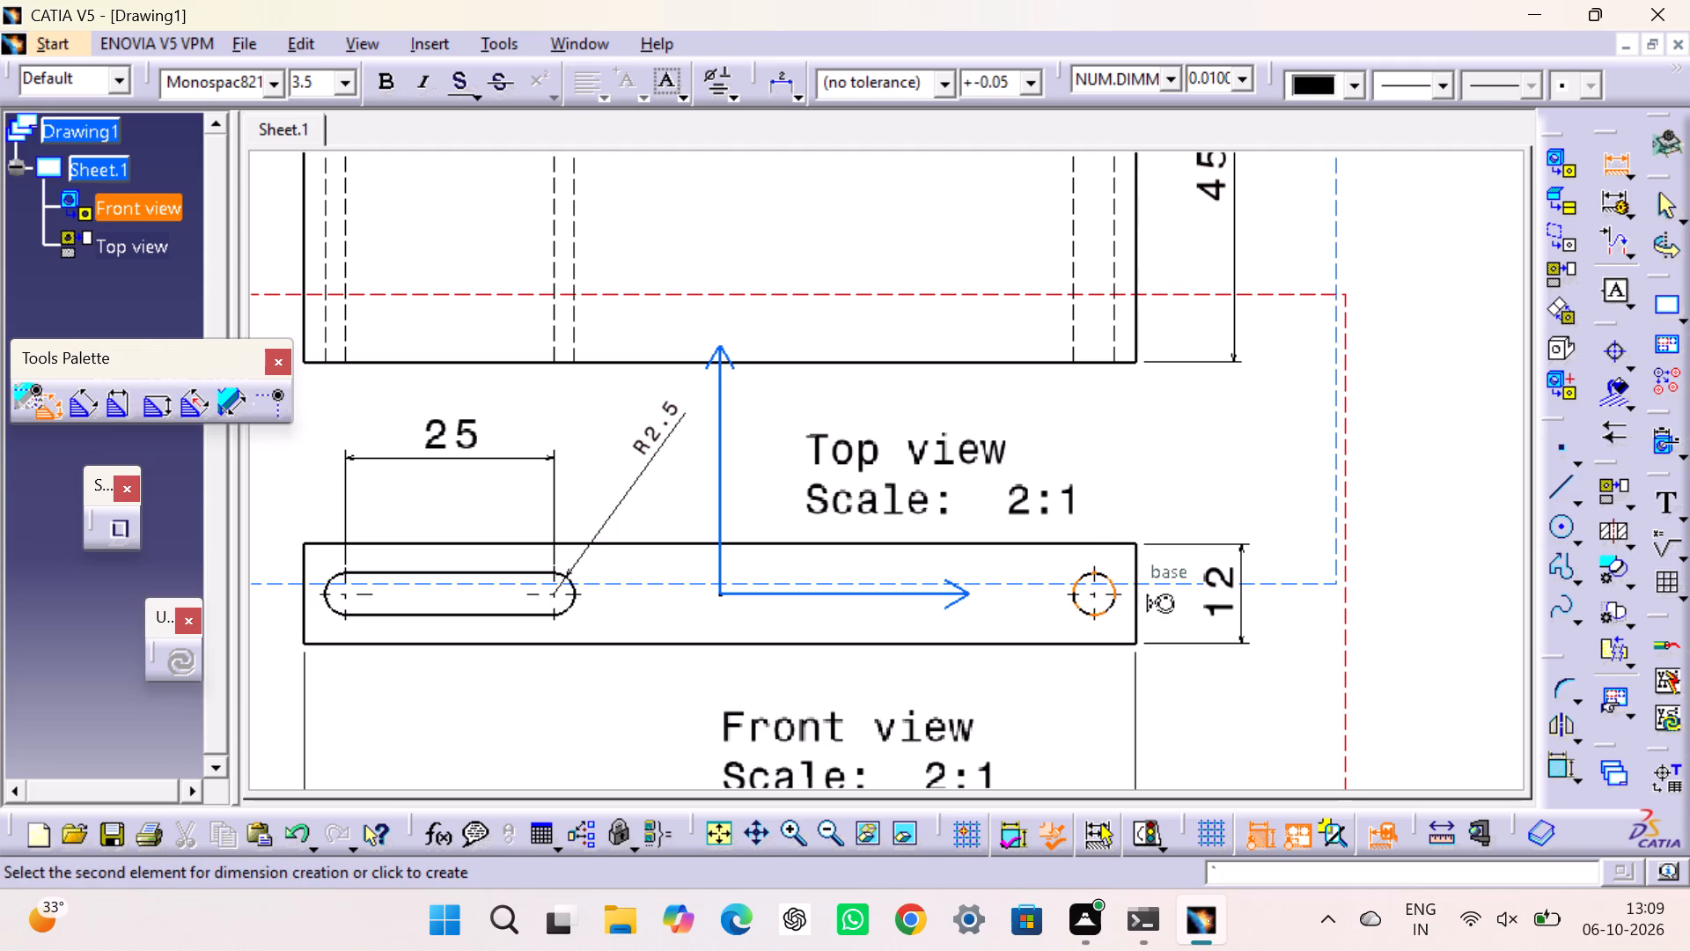
{"action": "right_click", "coordinate": [1159, 460]}
{"action": "left_click", "coordinate": [1192, 482]}
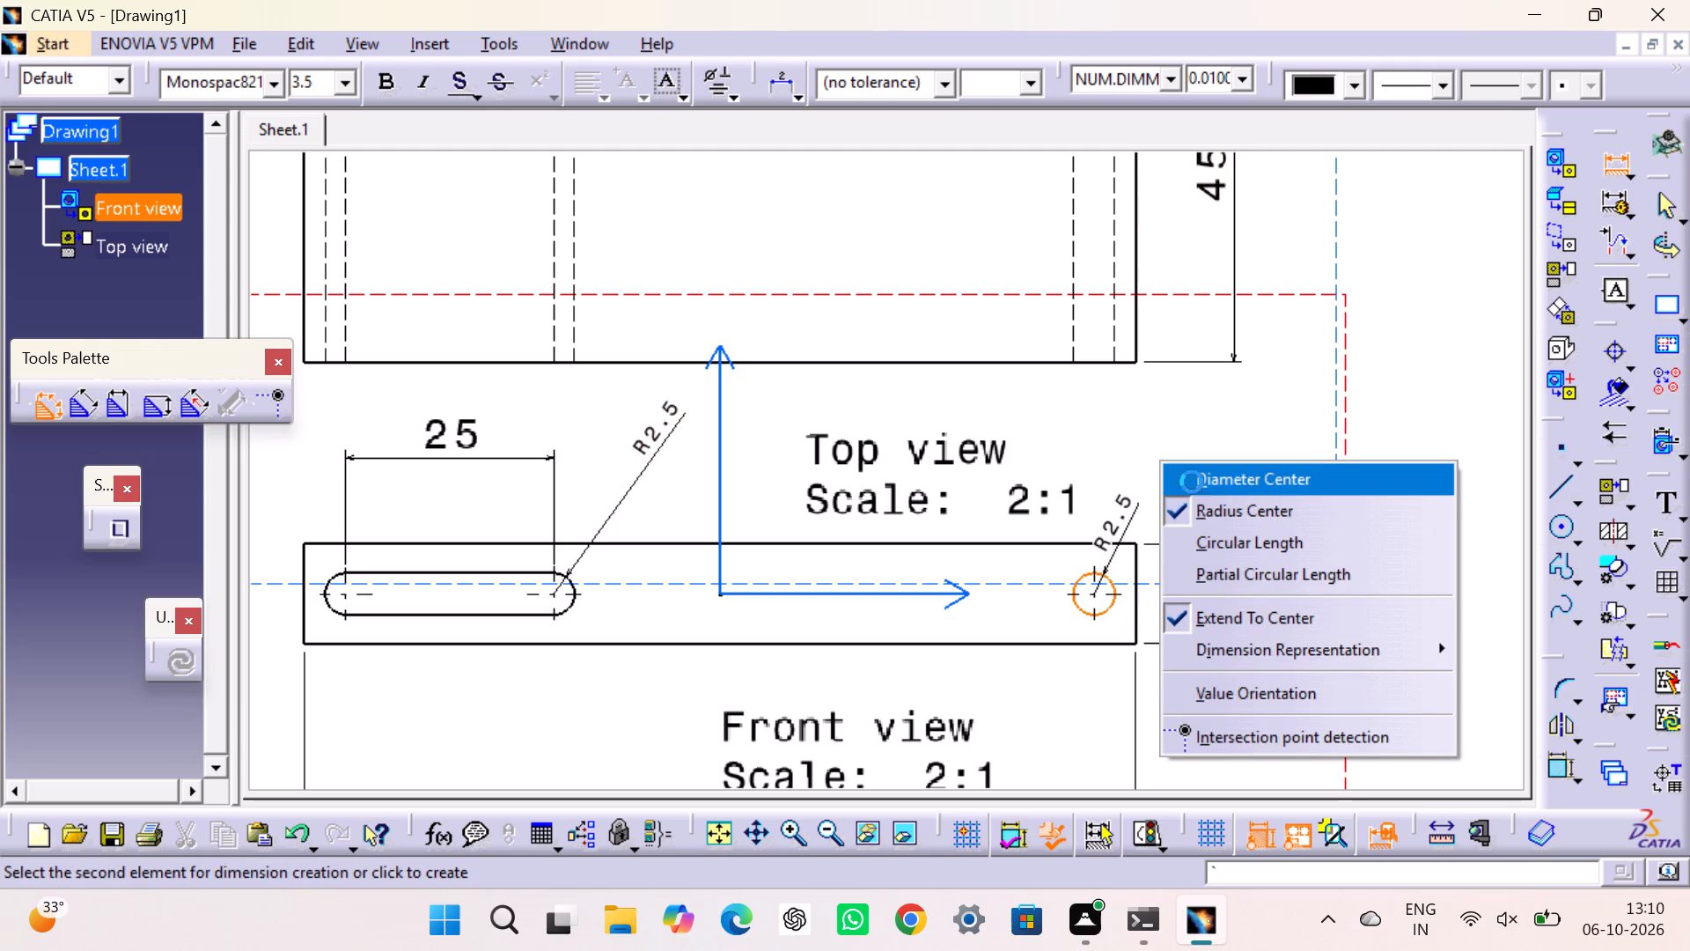
{"action": "left_click", "coordinate": [1146, 478]}
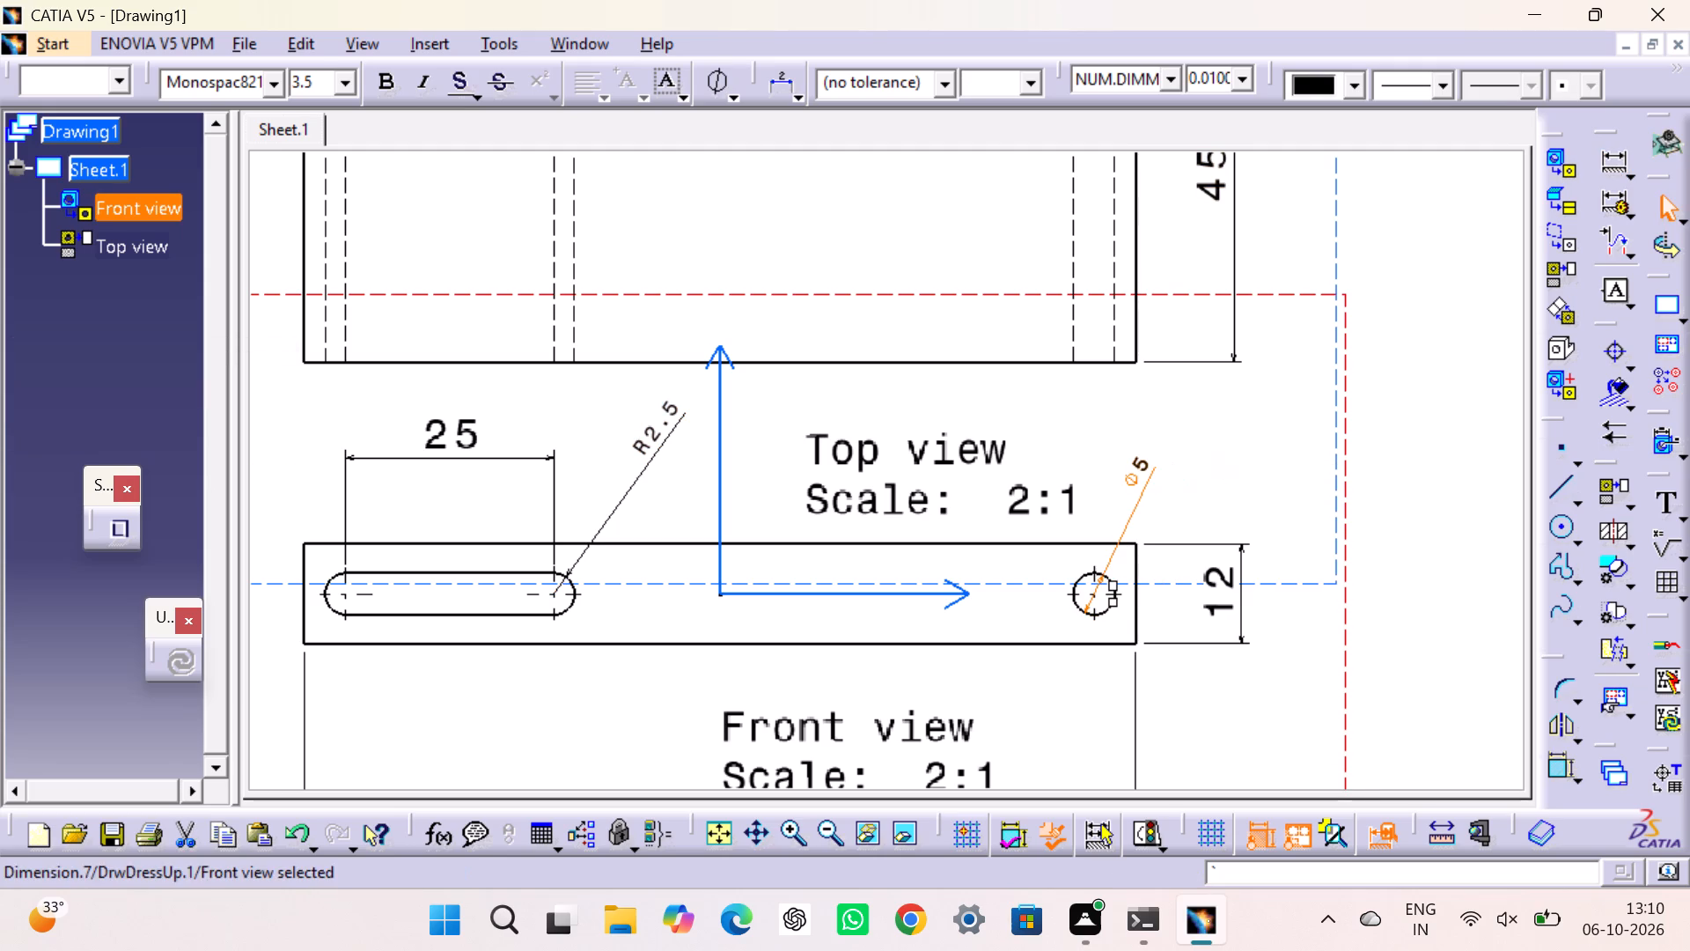
{"action": "left_click", "coordinate": [1293, 468]}
Dimension the horizontal distance from the slot's right-hand arc centre to the round hole's centre, placing it just below the base outline.
{"action": "left_click", "coordinate": [1614, 154]}
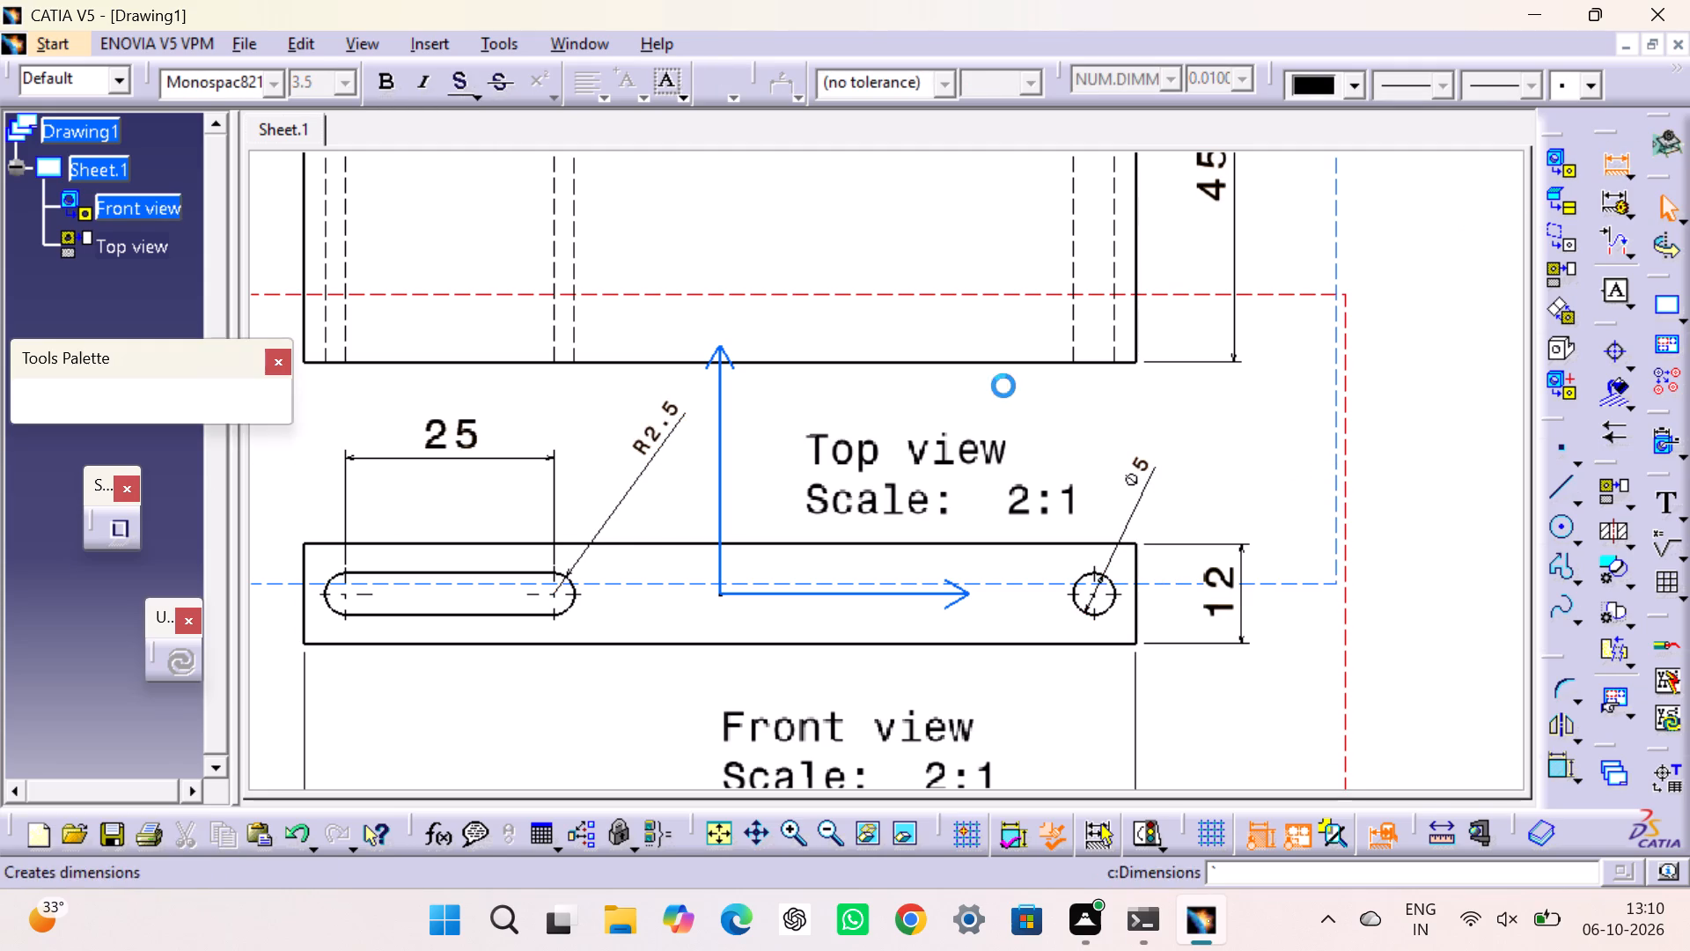
{"action": "left_click", "coordinate": [555, 595]}
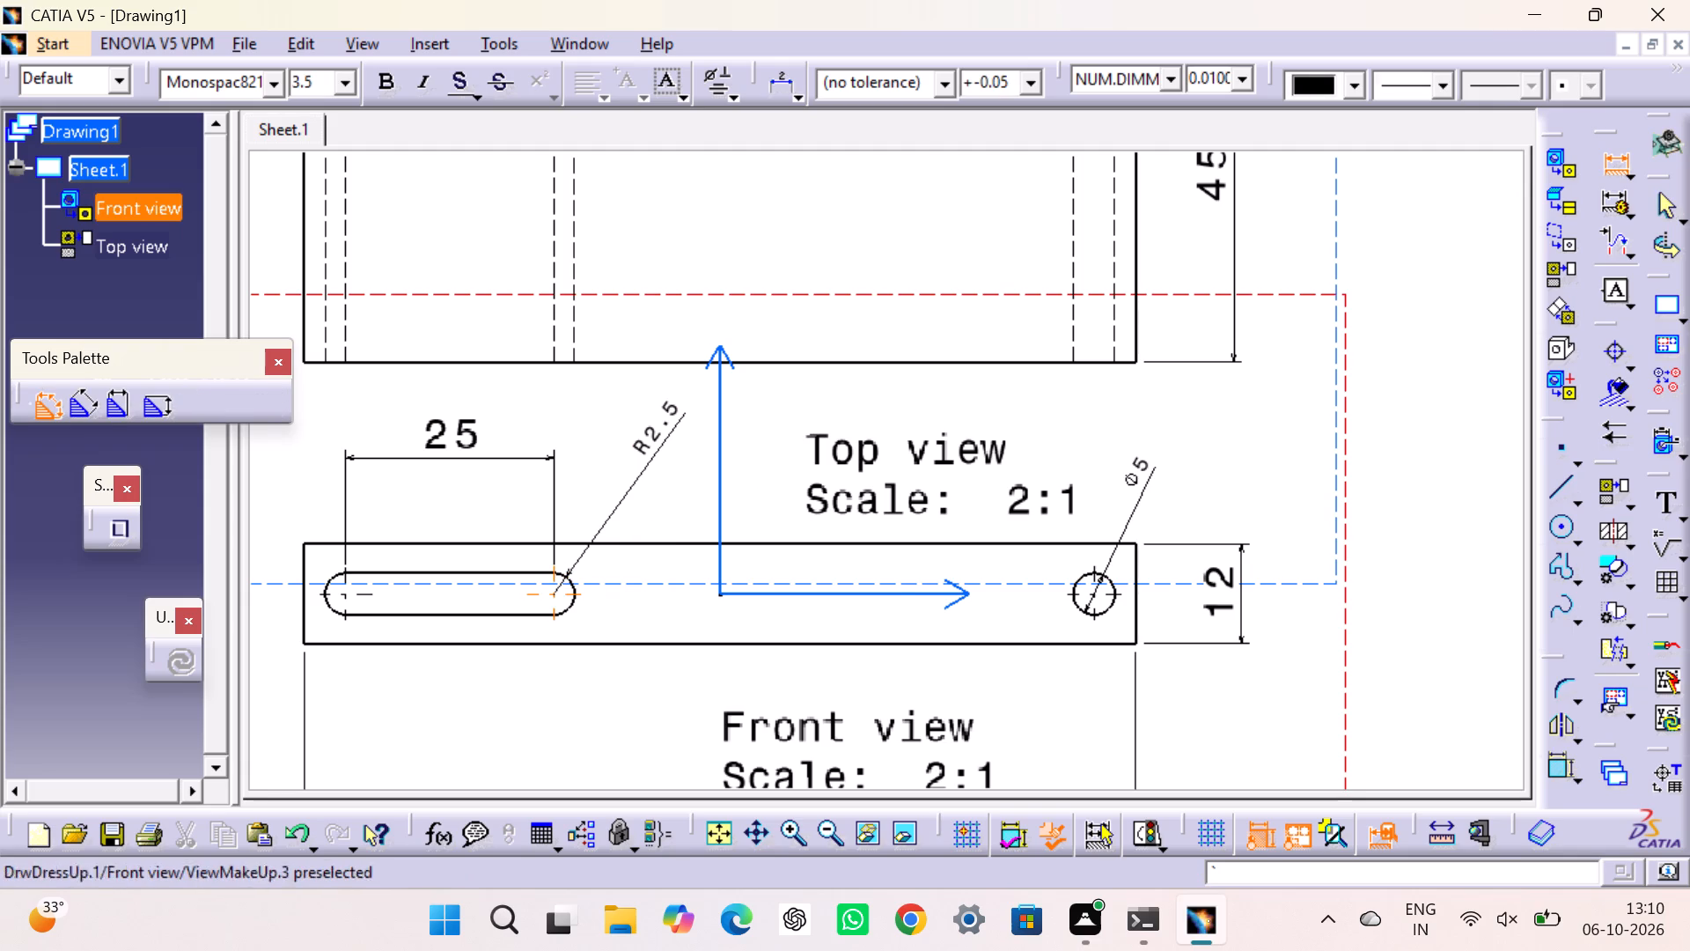
{"action": "left_click", "coordinate": [1093, 599]}
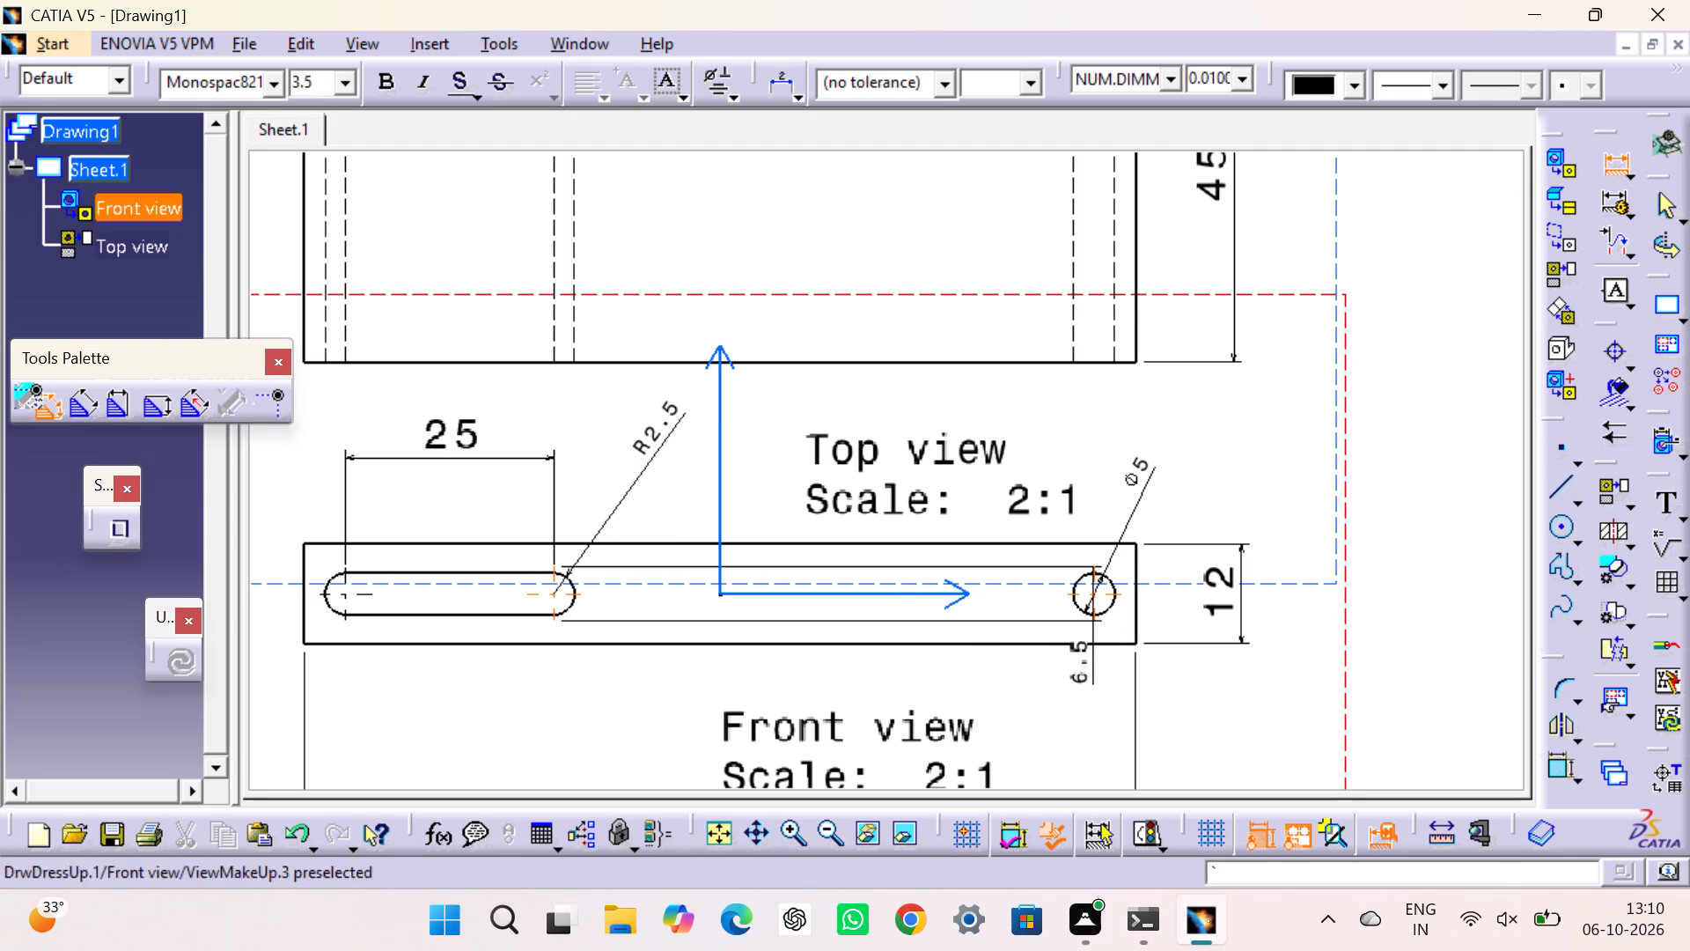
{"action": "left_click", "coordinate": [936, 686]}
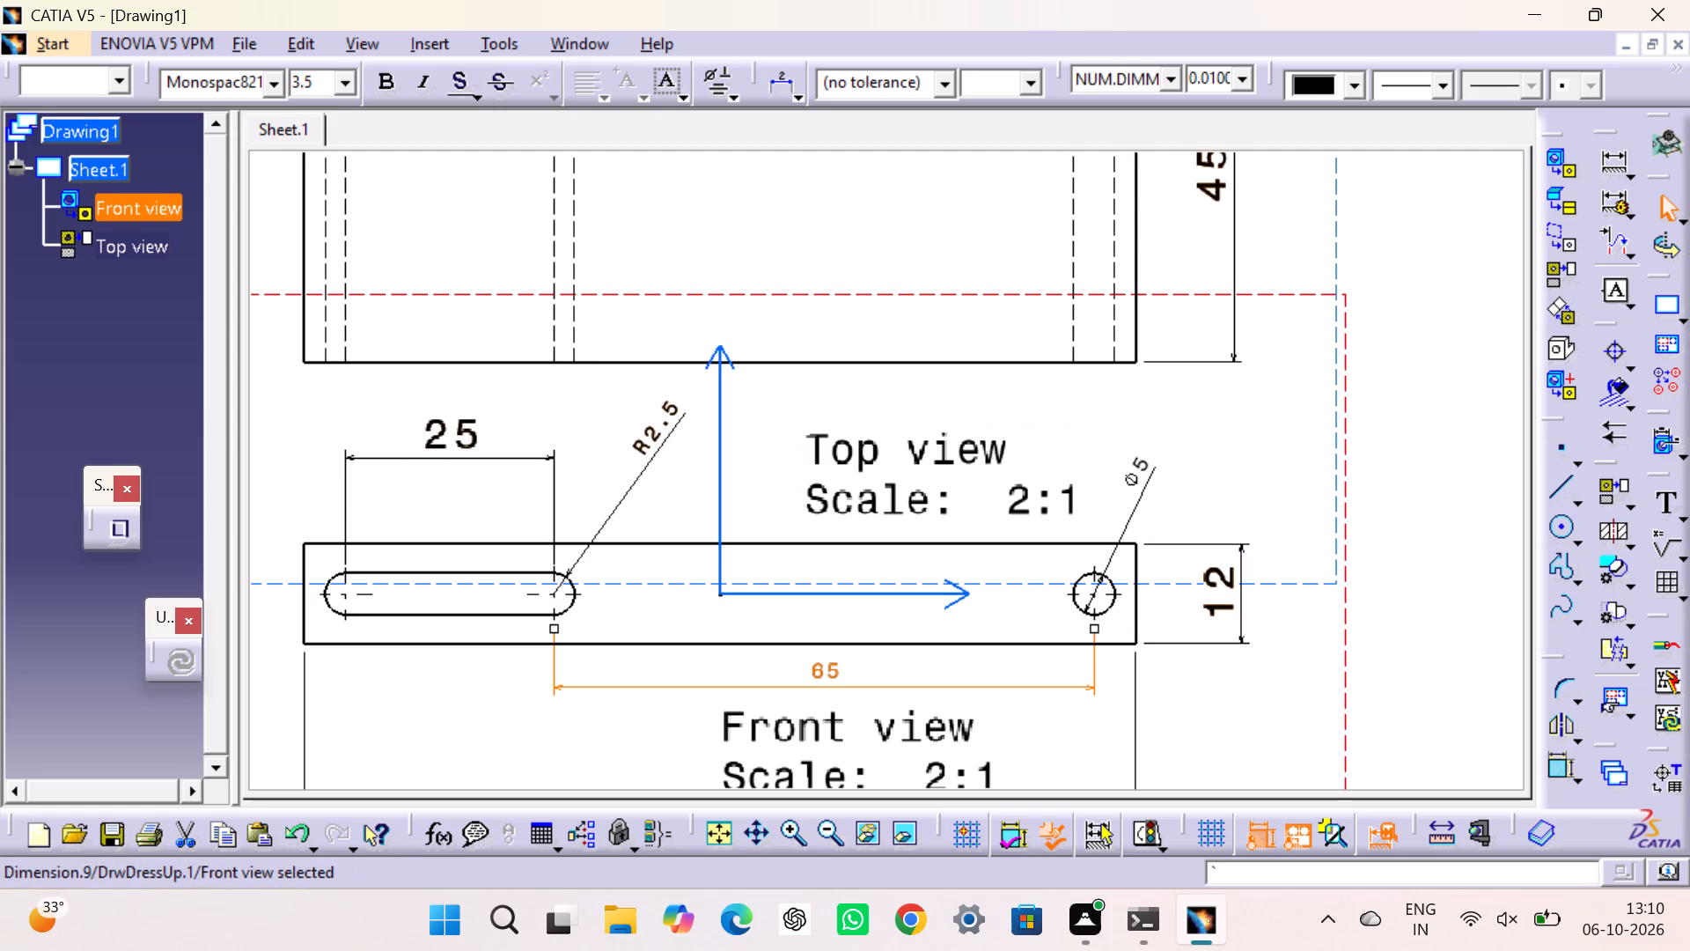
Dimension the distance from the round hole to the base's right-hand edge, aligned with the slot-to-hole dimension below the front view.
{"action": "left_click", "coordinate": [1607, 163]}
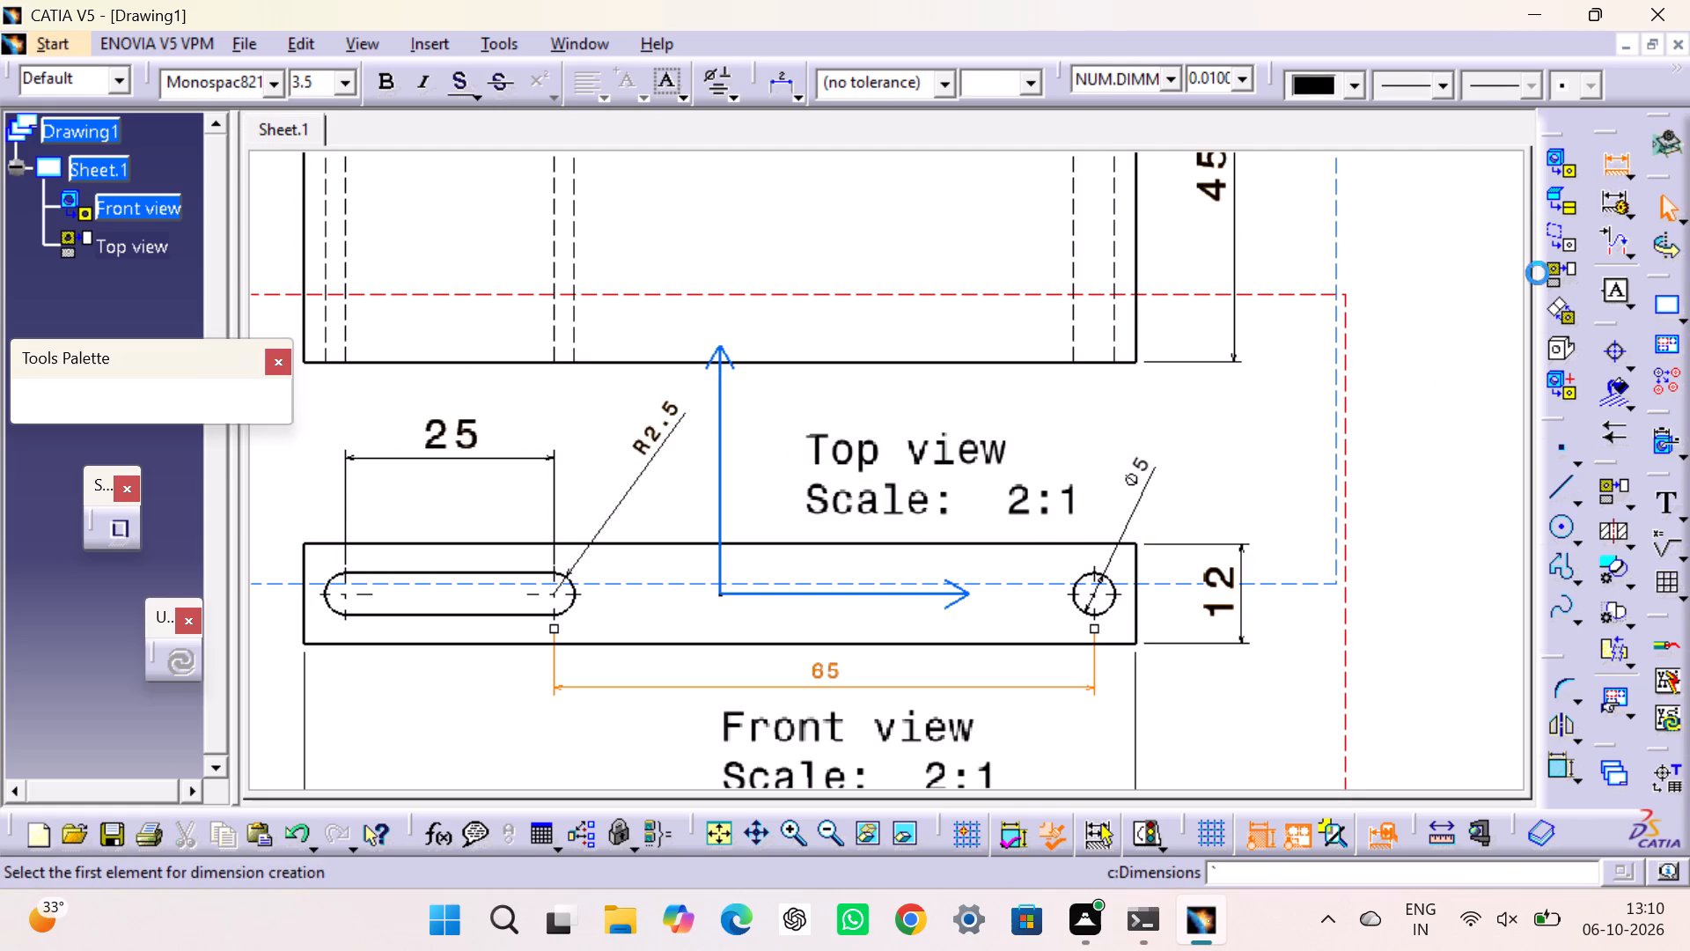
{"action": "left_click", "coordinate": [1112, 587]}
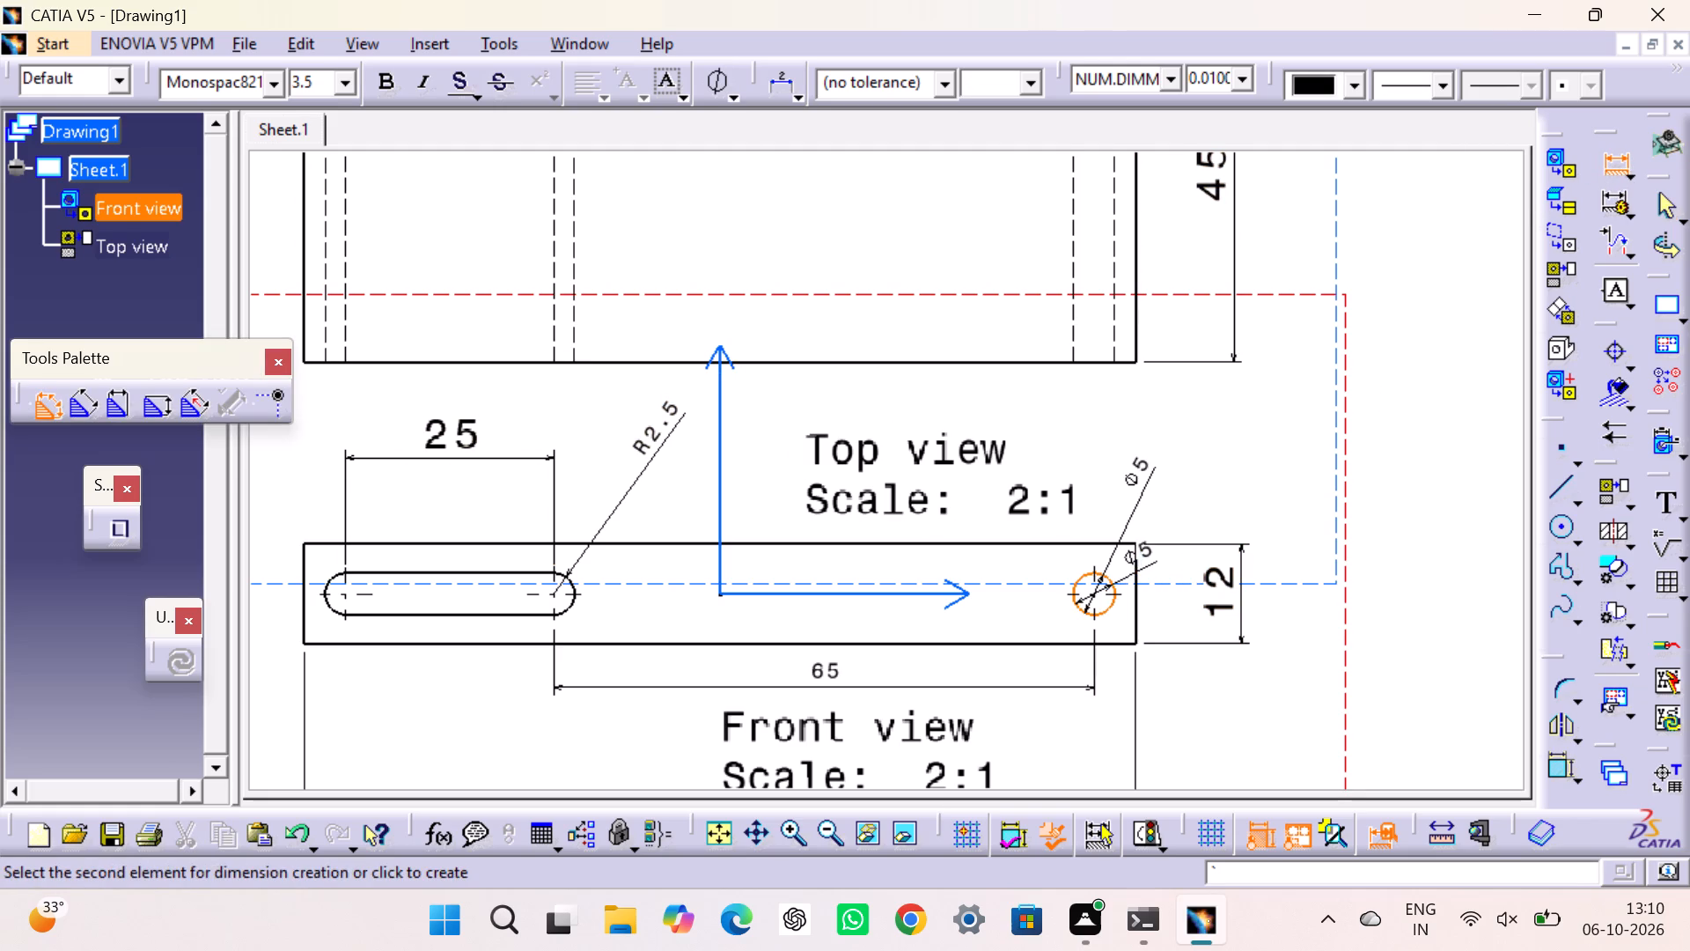
{"action": "left_click", "coordinate": [1135, 575]}
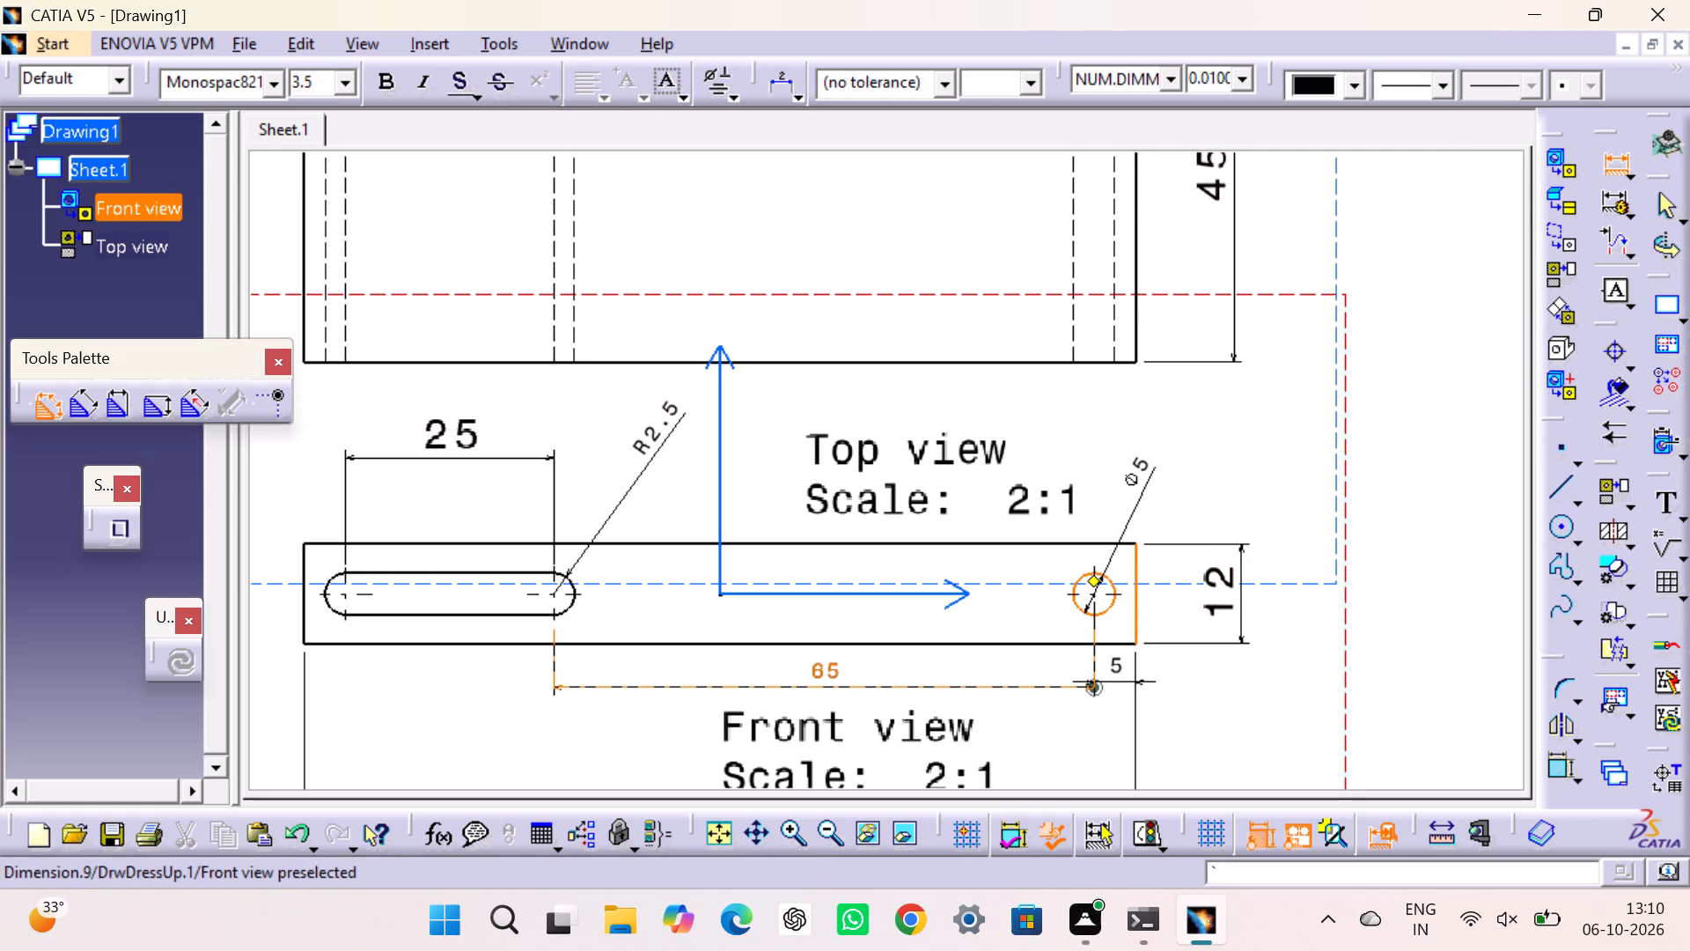
{"action": "left_click", "coordinate": [1101, 688]}
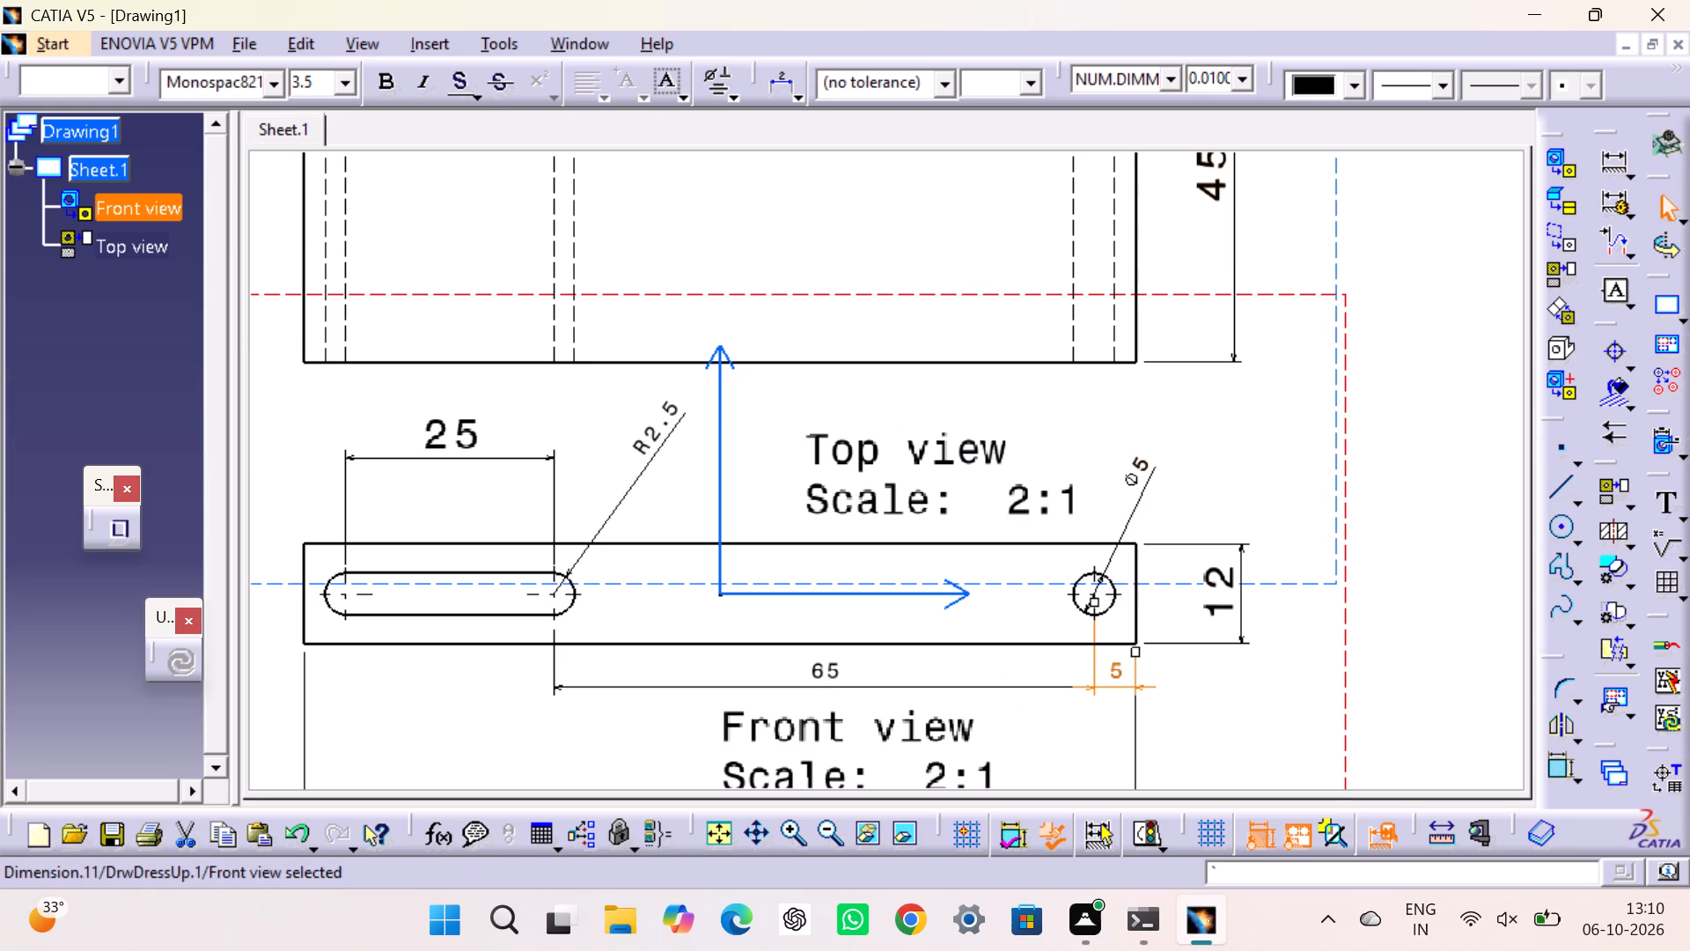
{"action": "left_click", "coordinate": [1420, 417]}
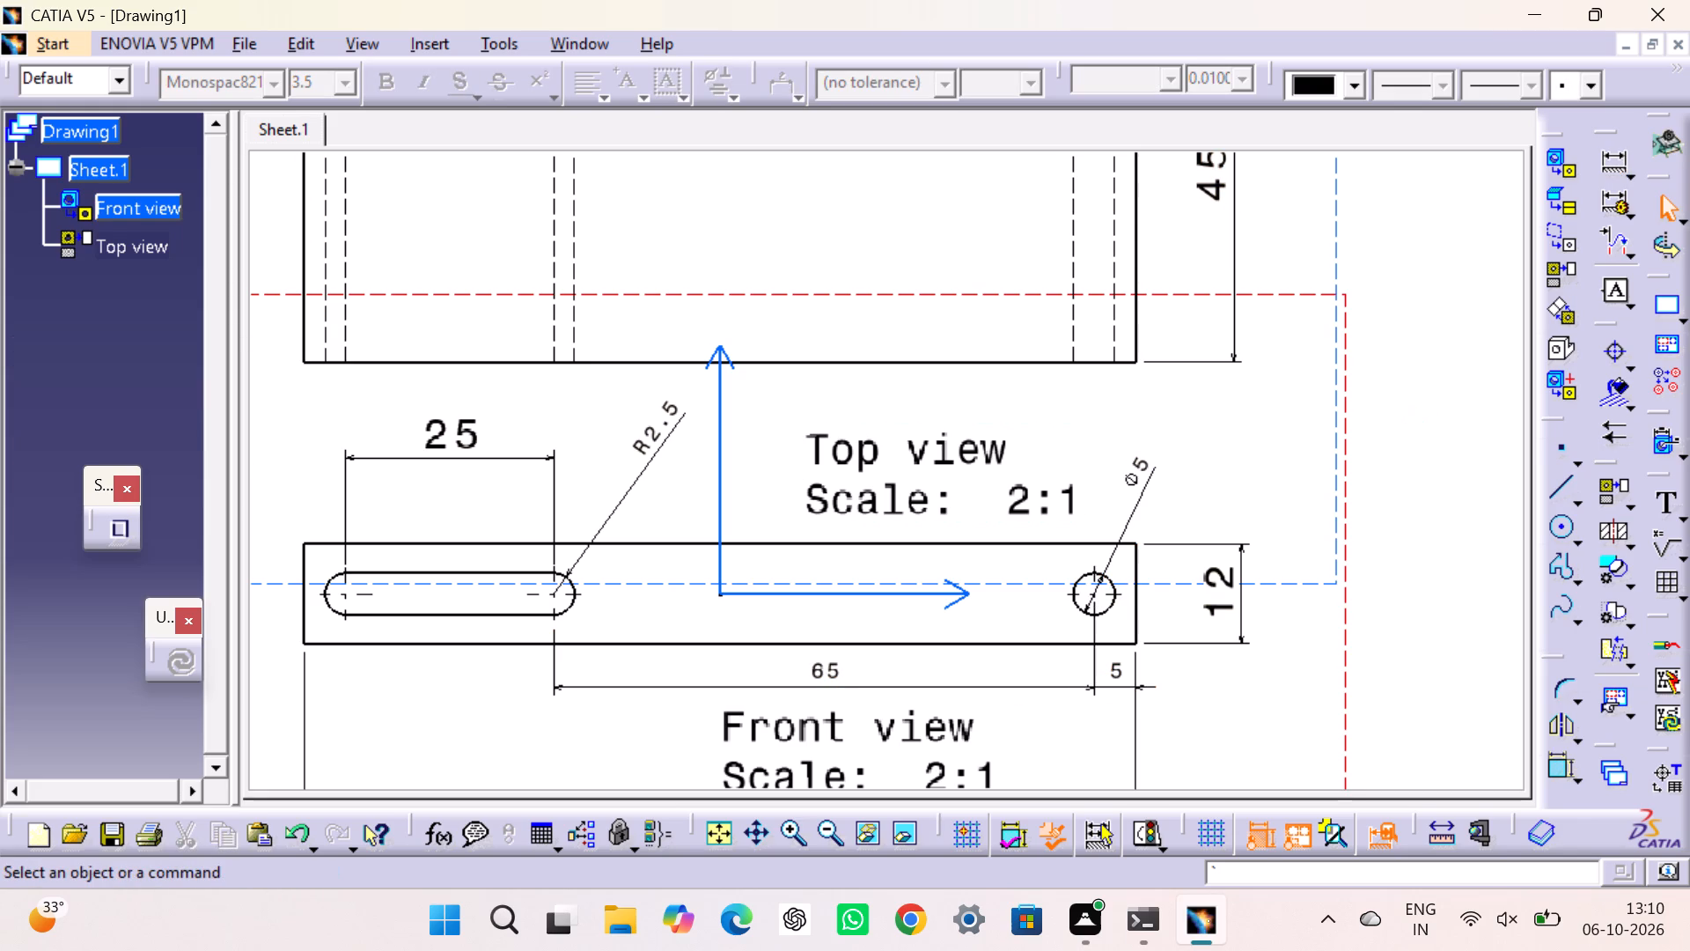
Set the text height of the slot radius, slot-to-hole distance, hole-to-edge distance and hole diameter dimensions to 7 mm.
{"action": "left_click", "coordinate": [647, 460]}
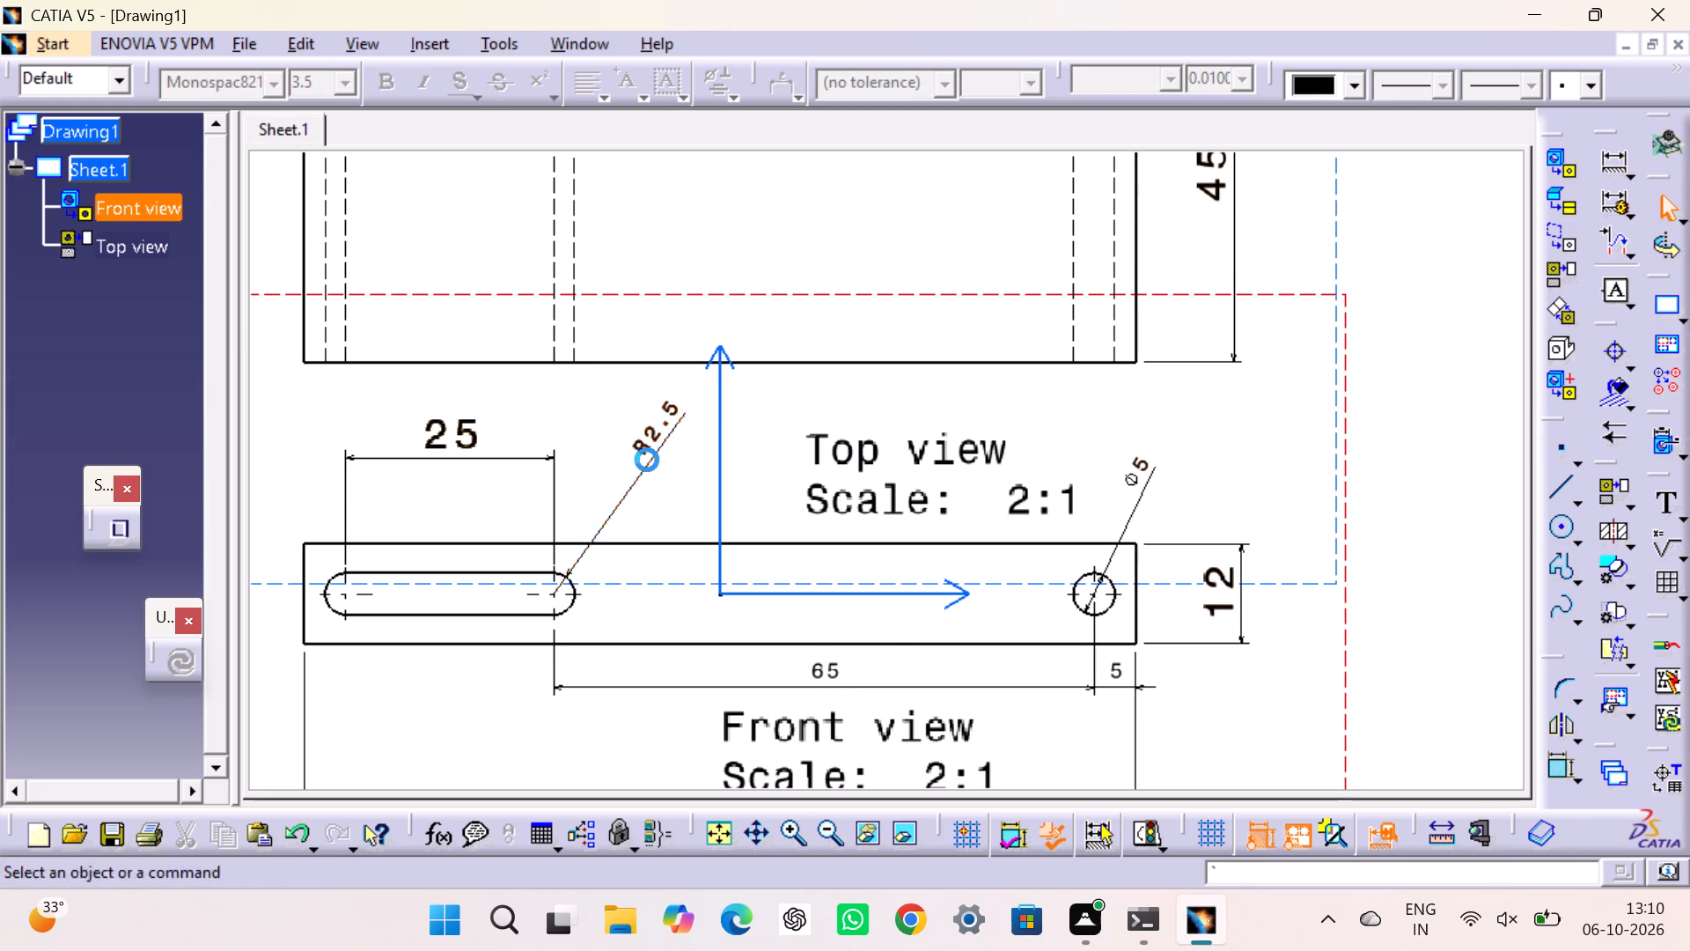
{"action": "left_click", "coordinate": [904, 689], "text": "ctrl"}
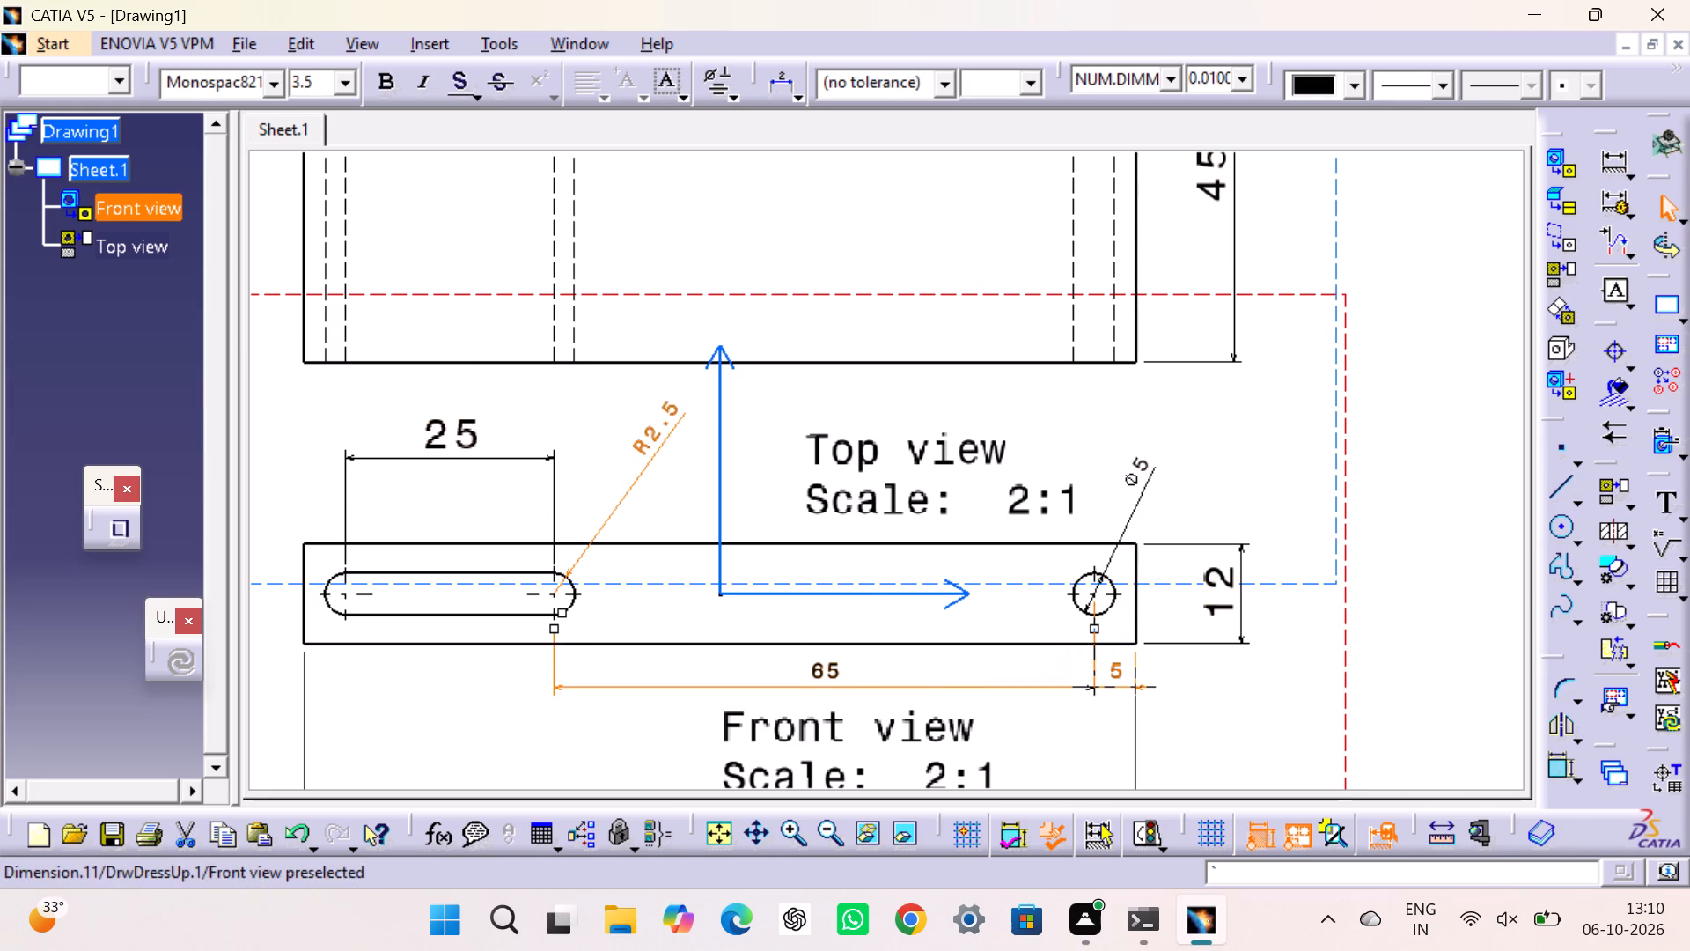
{"action": "left_click", "coordinate": [1107, 674], "text": "ctrl"}
{"action": "left_click", "coordinate": [1137, 506], "text": "ctrl"}
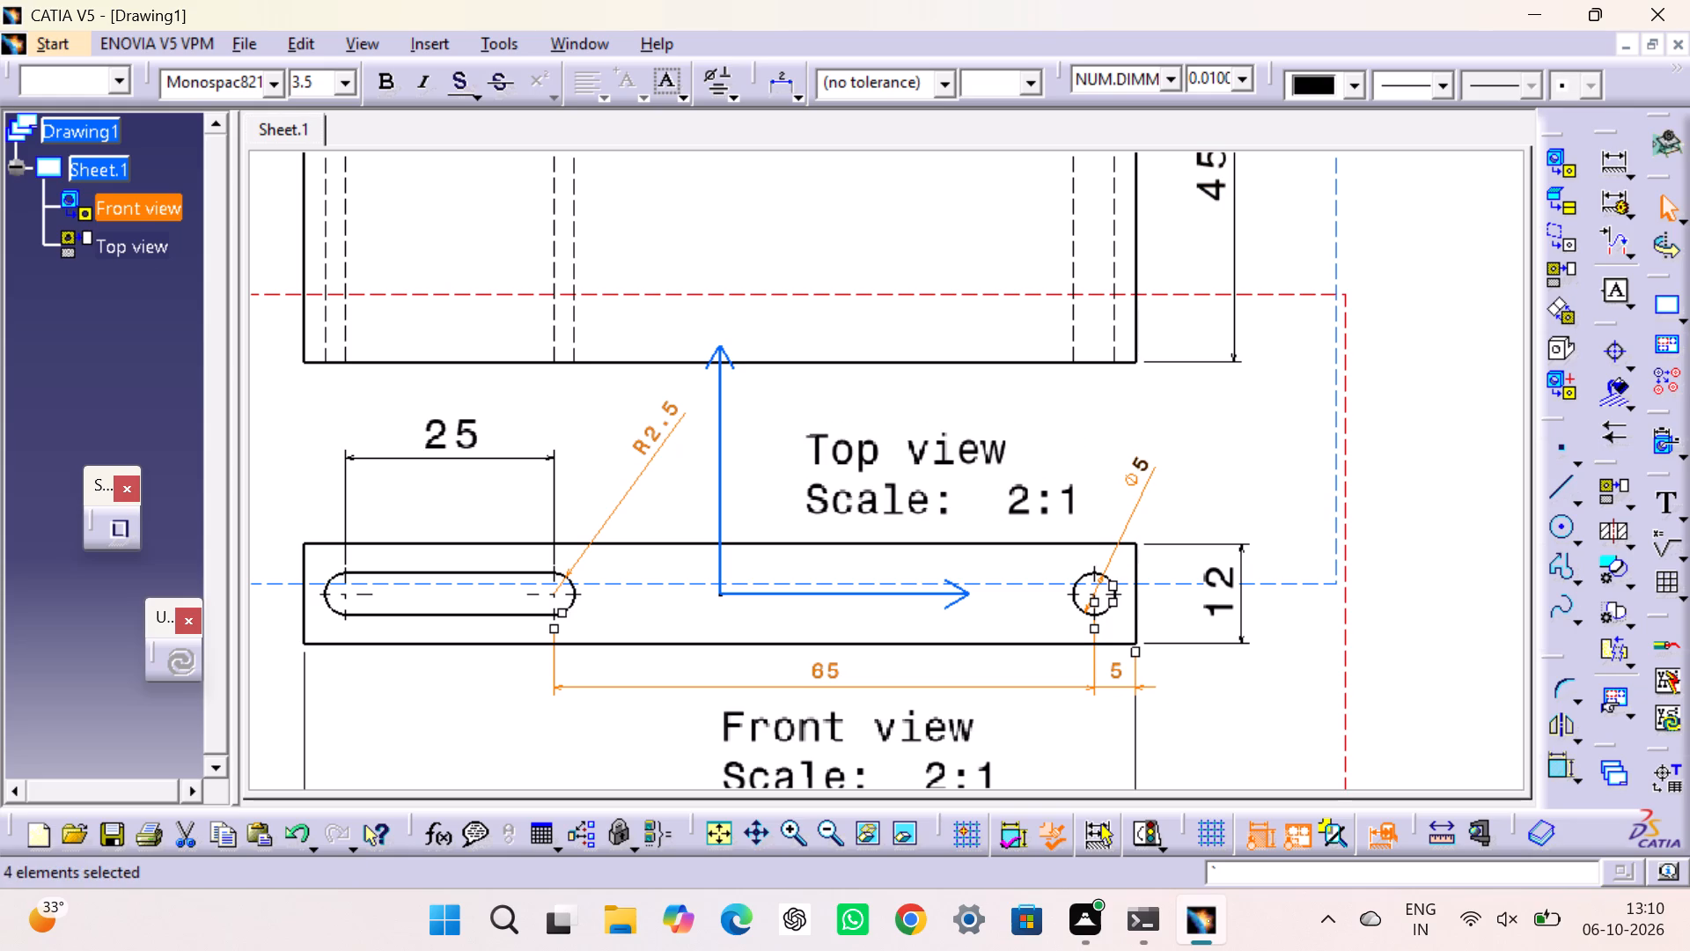
{"action": "left_click", "coordinate": [342, 85]}
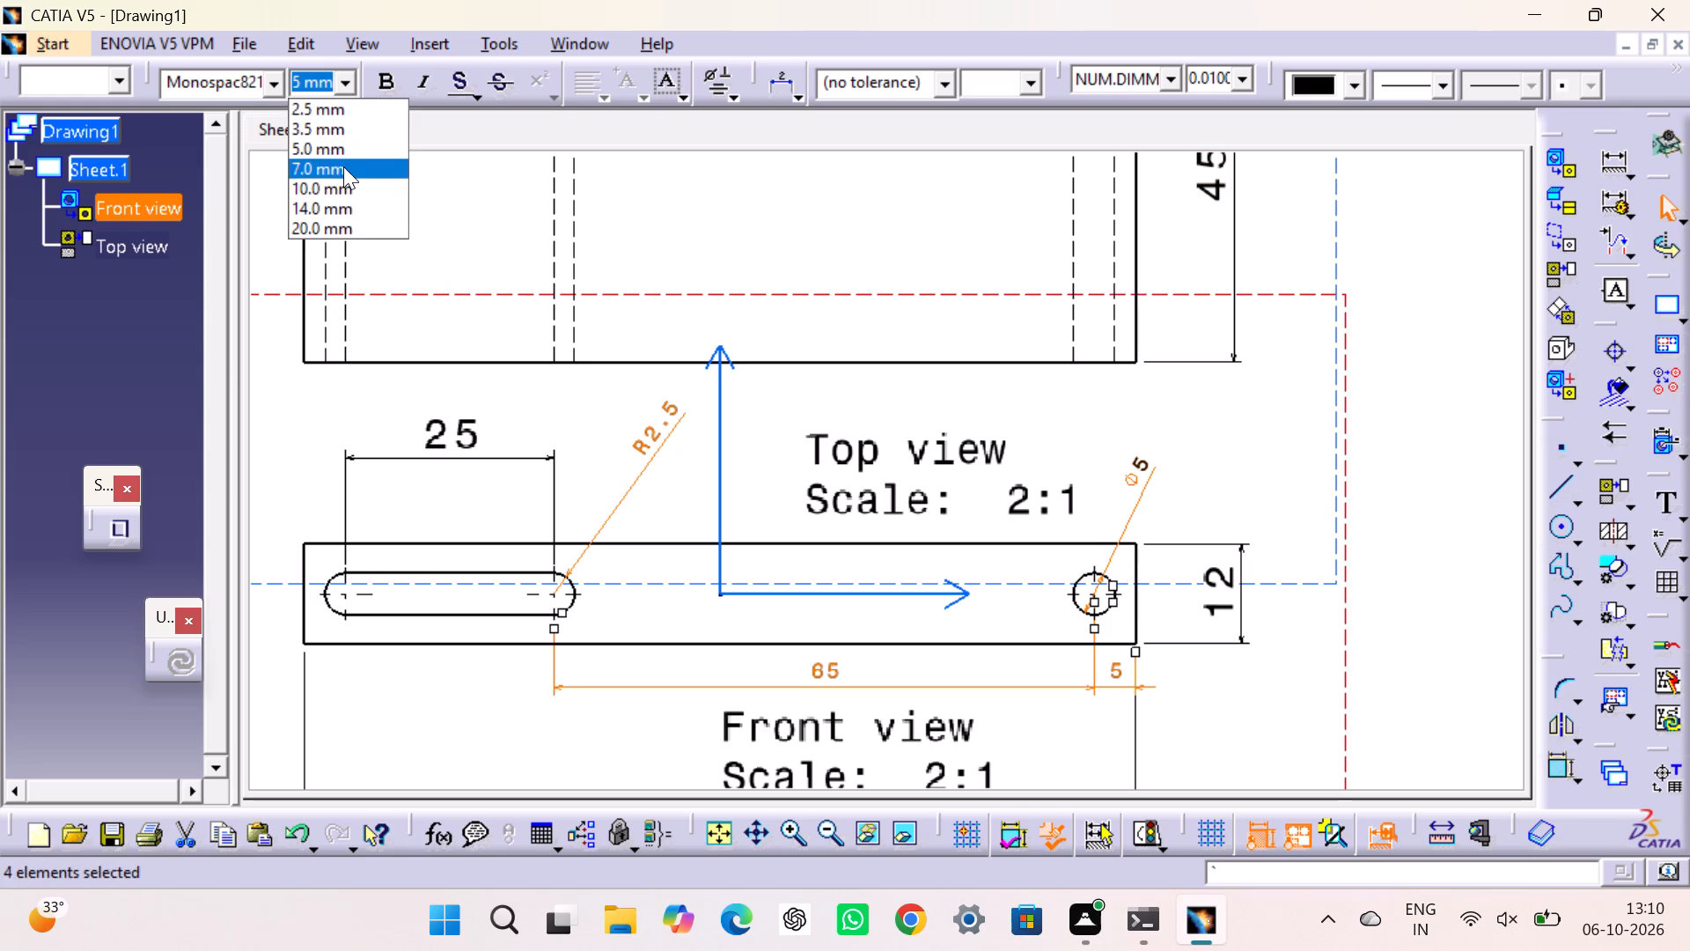
{"action": "left_click", "coordinate": [343, 166]}
{"action": "left_click", "coordinate": [838, 225]}
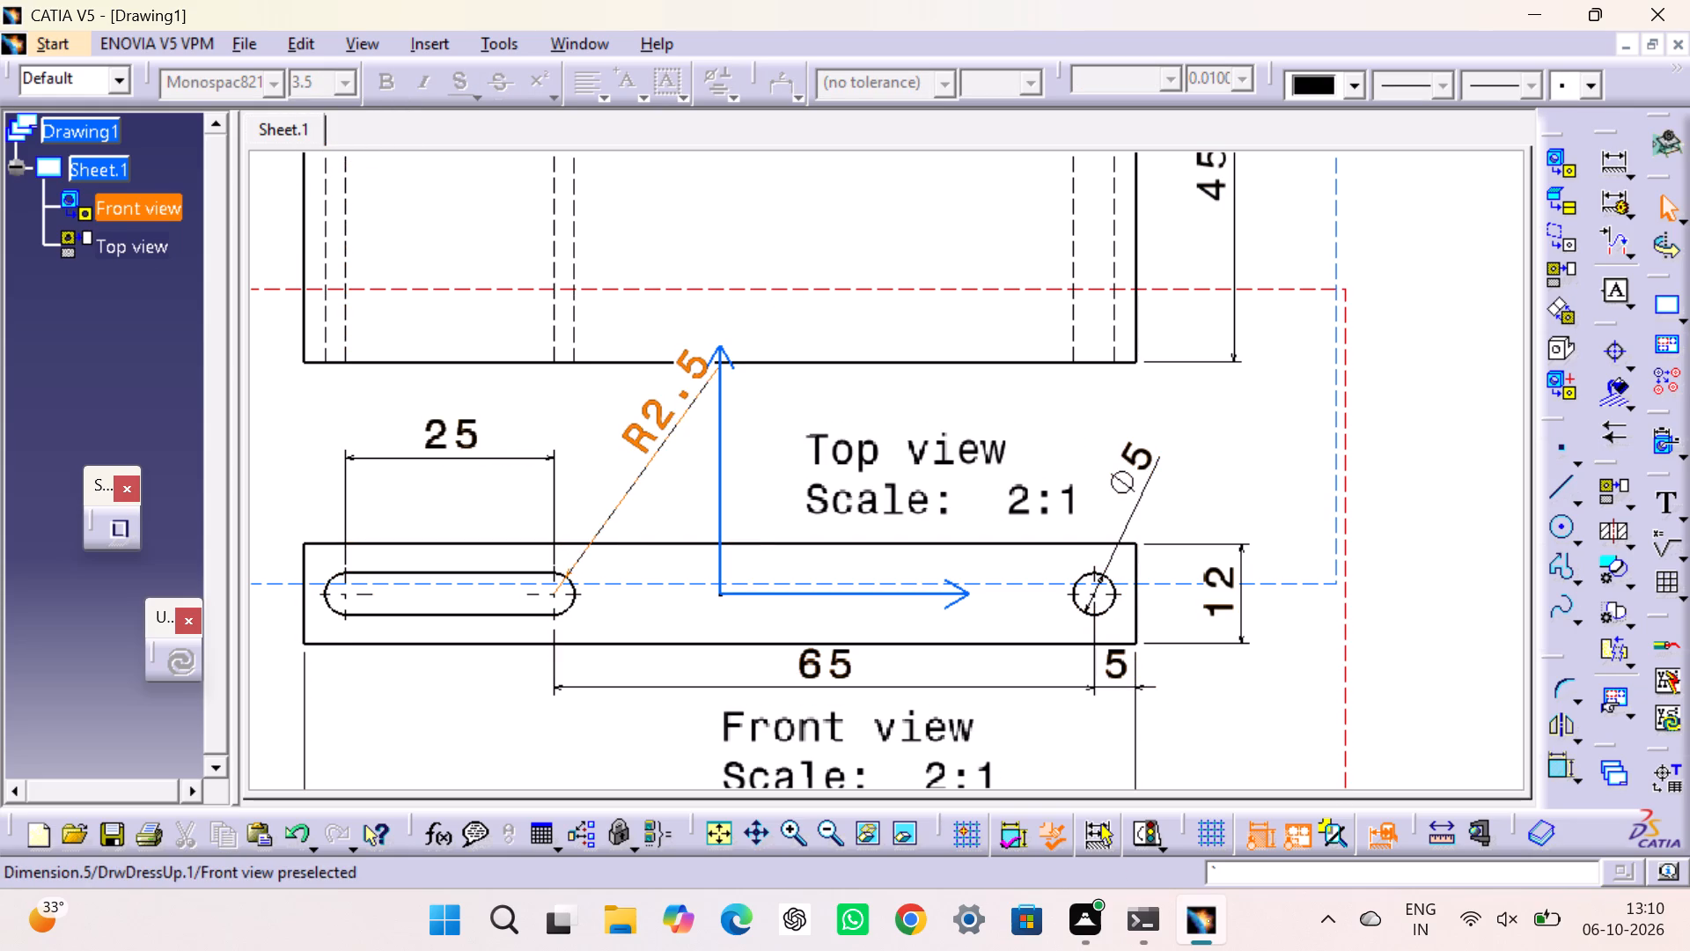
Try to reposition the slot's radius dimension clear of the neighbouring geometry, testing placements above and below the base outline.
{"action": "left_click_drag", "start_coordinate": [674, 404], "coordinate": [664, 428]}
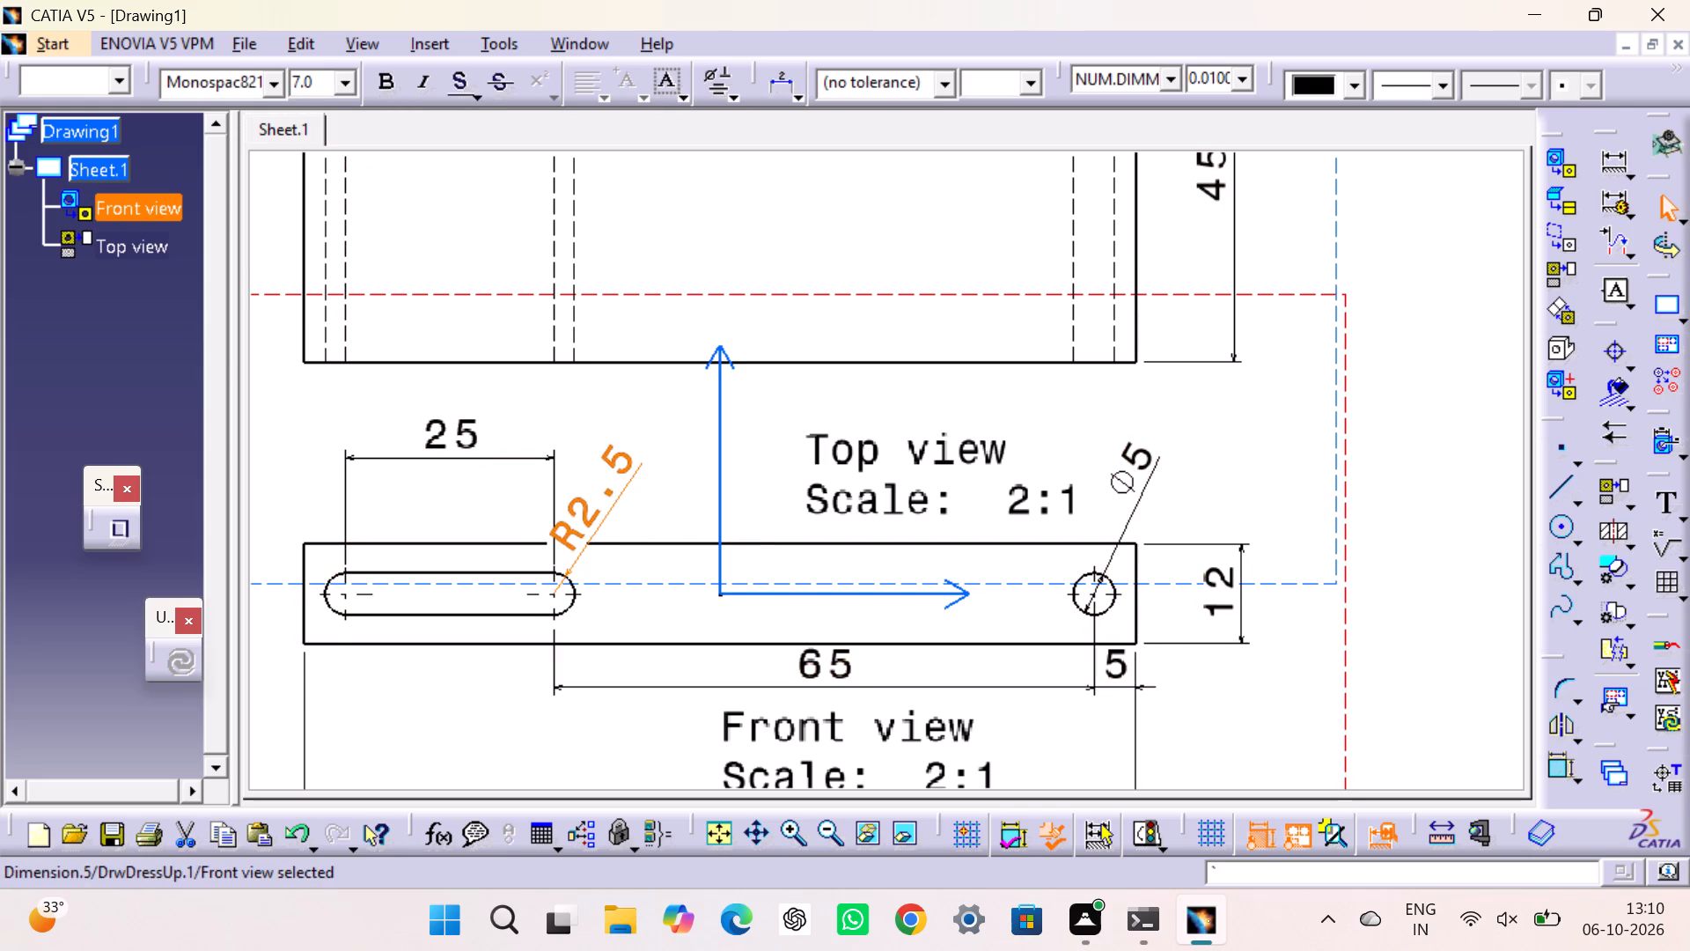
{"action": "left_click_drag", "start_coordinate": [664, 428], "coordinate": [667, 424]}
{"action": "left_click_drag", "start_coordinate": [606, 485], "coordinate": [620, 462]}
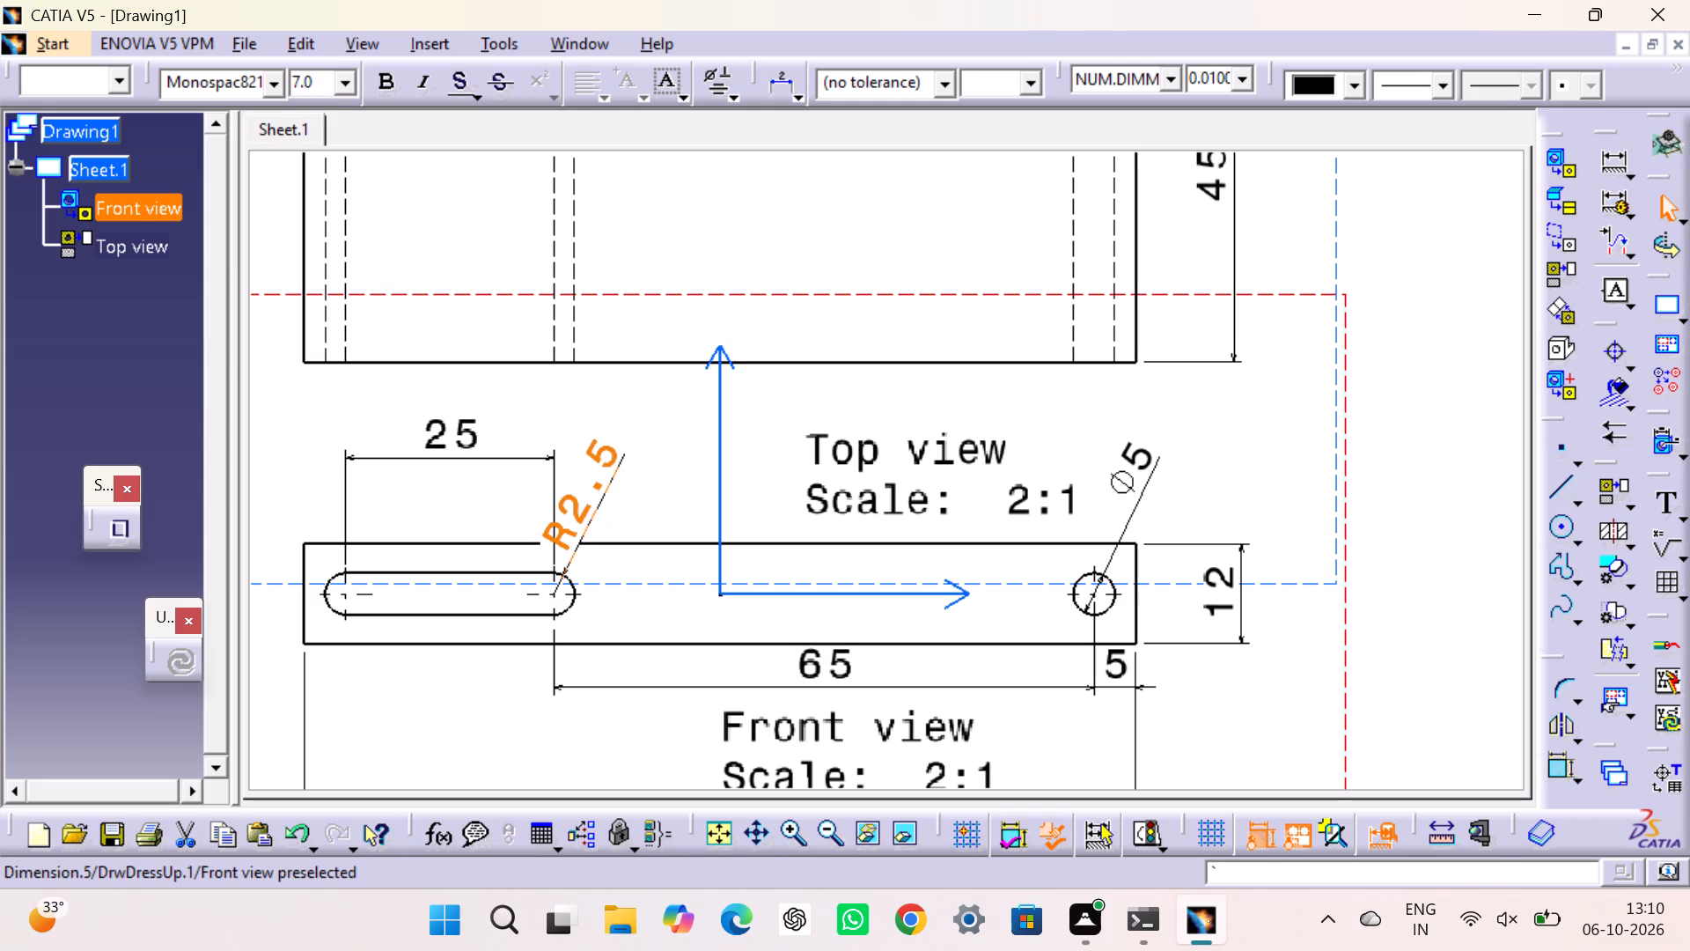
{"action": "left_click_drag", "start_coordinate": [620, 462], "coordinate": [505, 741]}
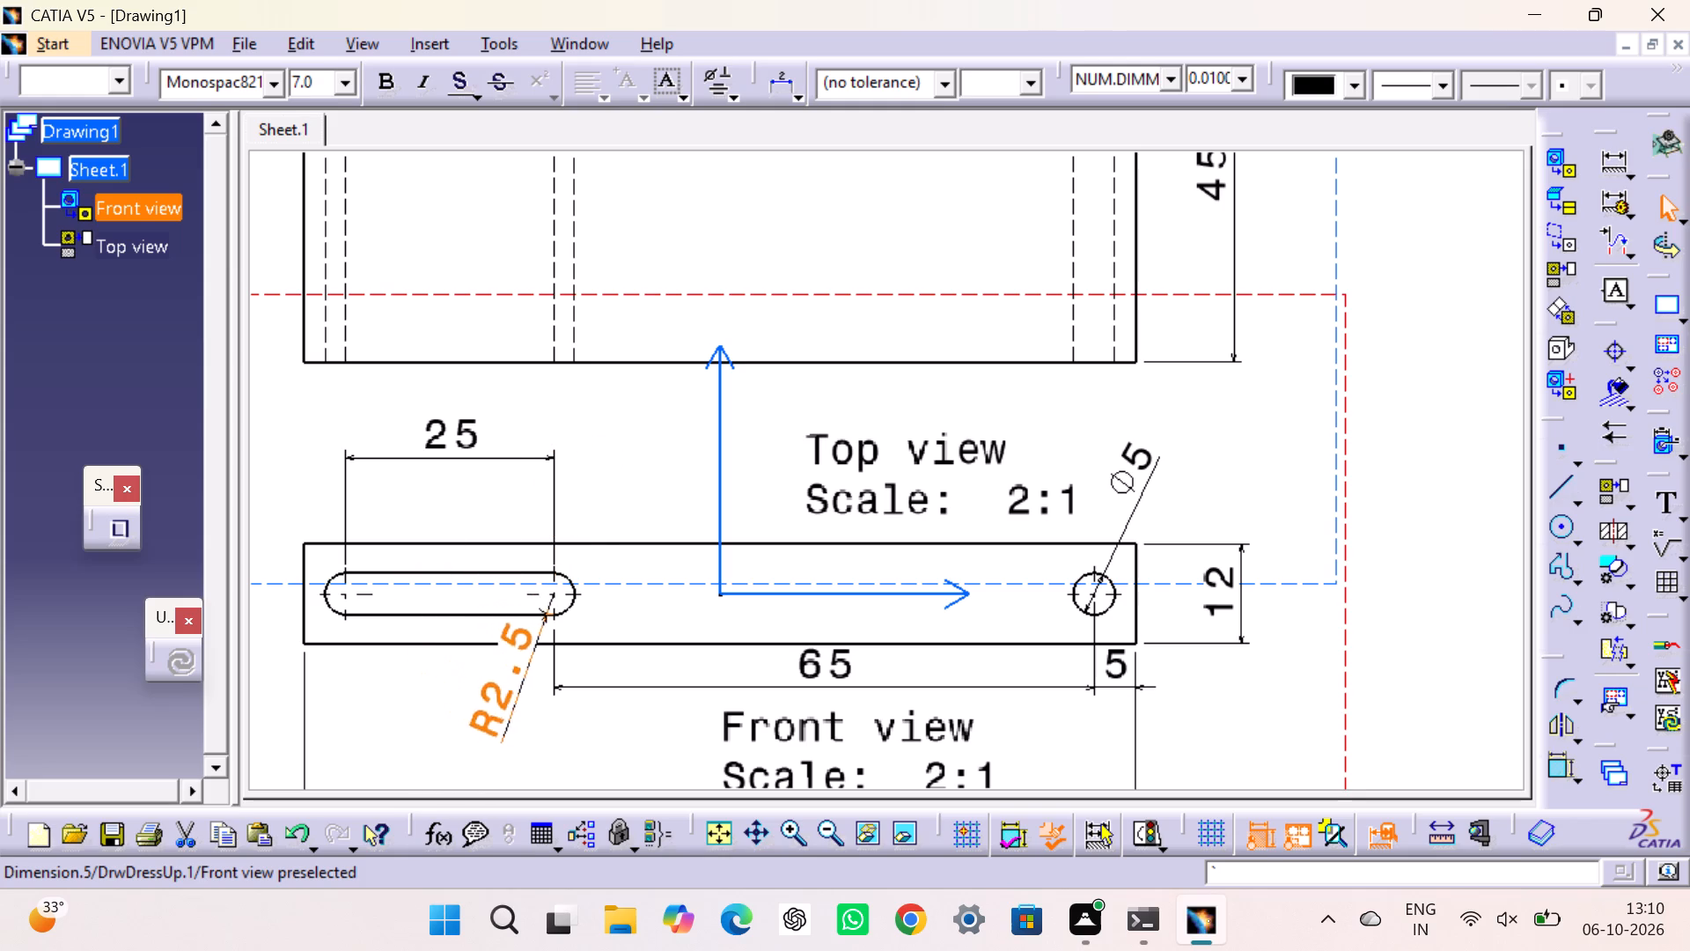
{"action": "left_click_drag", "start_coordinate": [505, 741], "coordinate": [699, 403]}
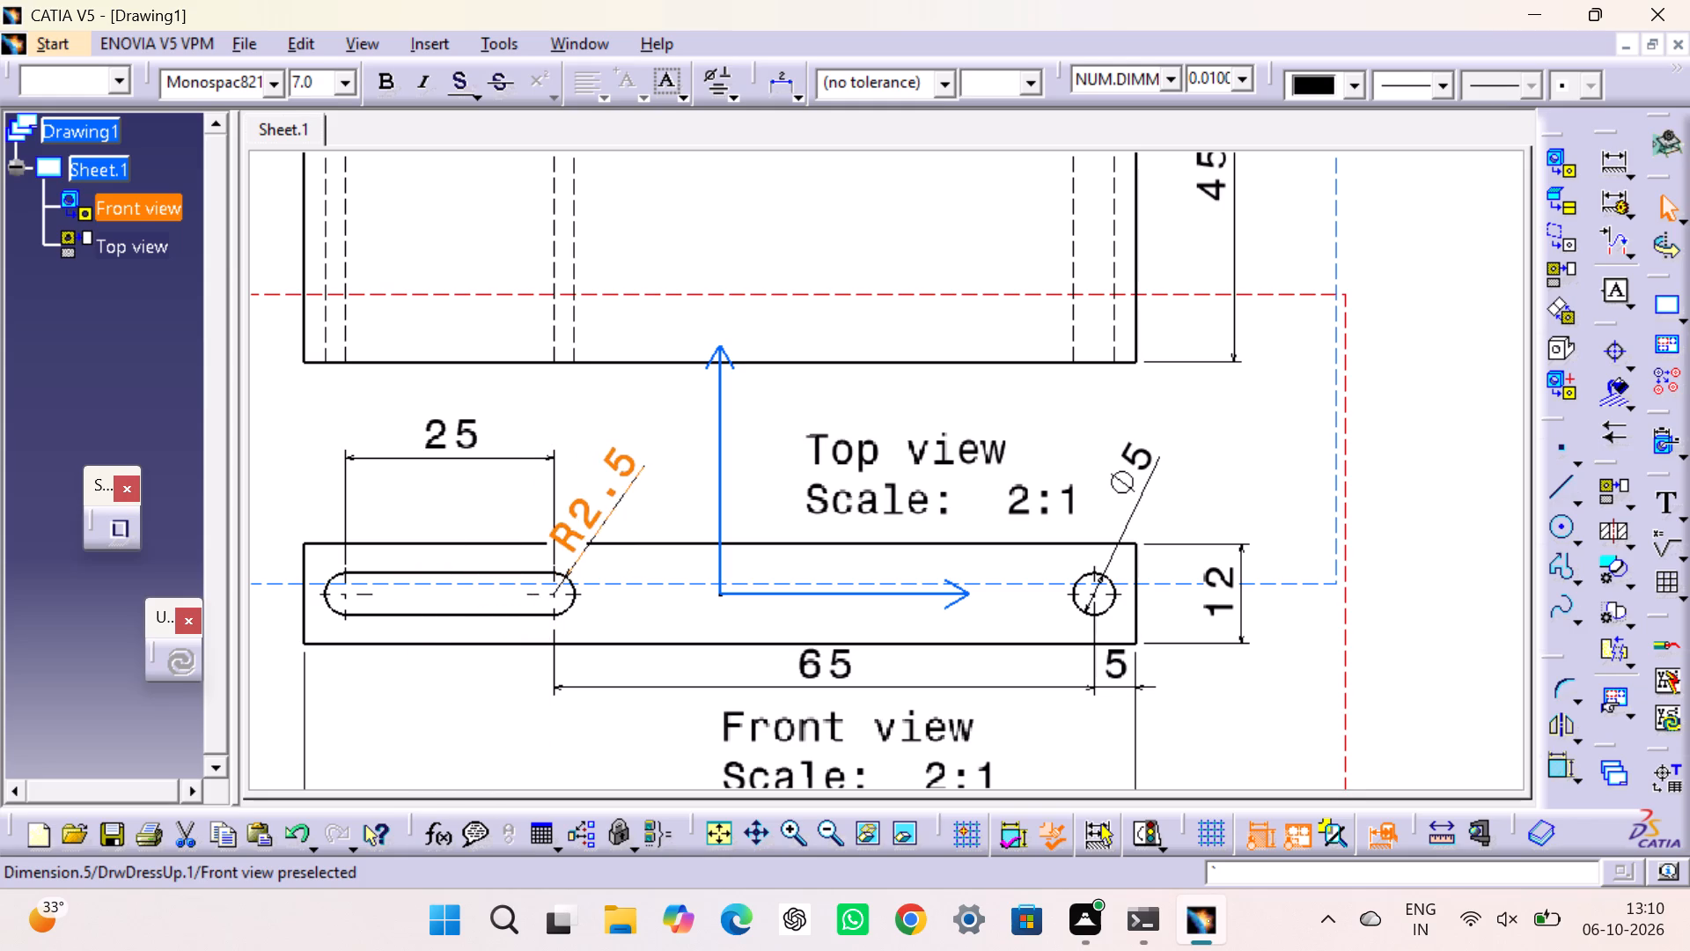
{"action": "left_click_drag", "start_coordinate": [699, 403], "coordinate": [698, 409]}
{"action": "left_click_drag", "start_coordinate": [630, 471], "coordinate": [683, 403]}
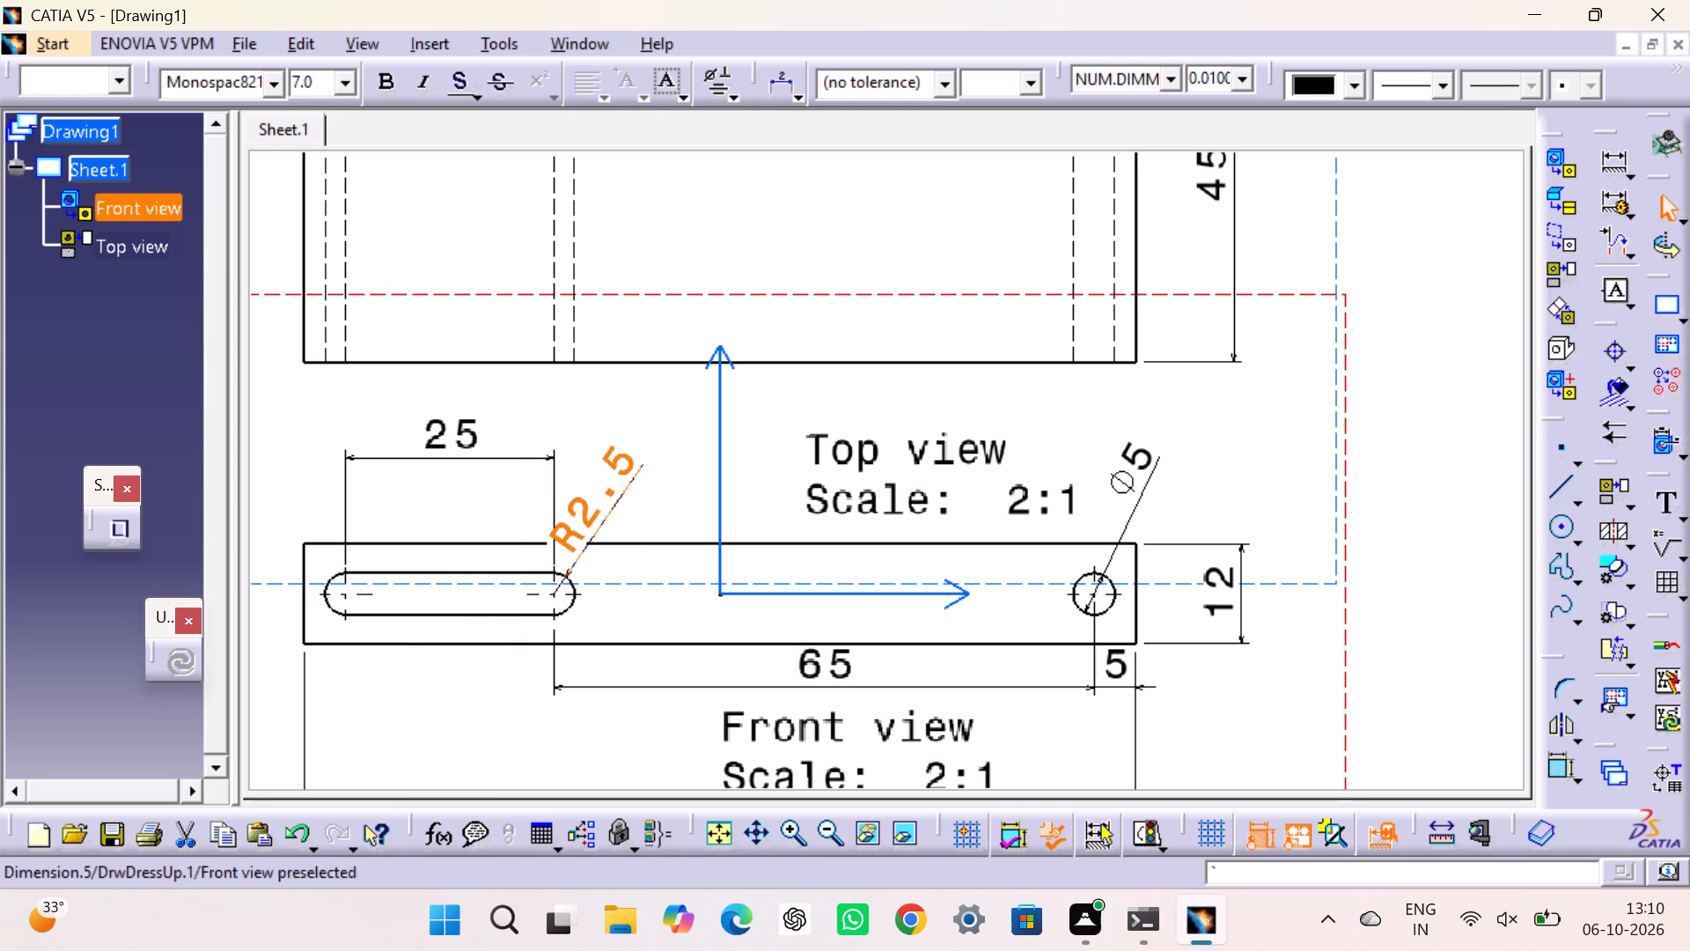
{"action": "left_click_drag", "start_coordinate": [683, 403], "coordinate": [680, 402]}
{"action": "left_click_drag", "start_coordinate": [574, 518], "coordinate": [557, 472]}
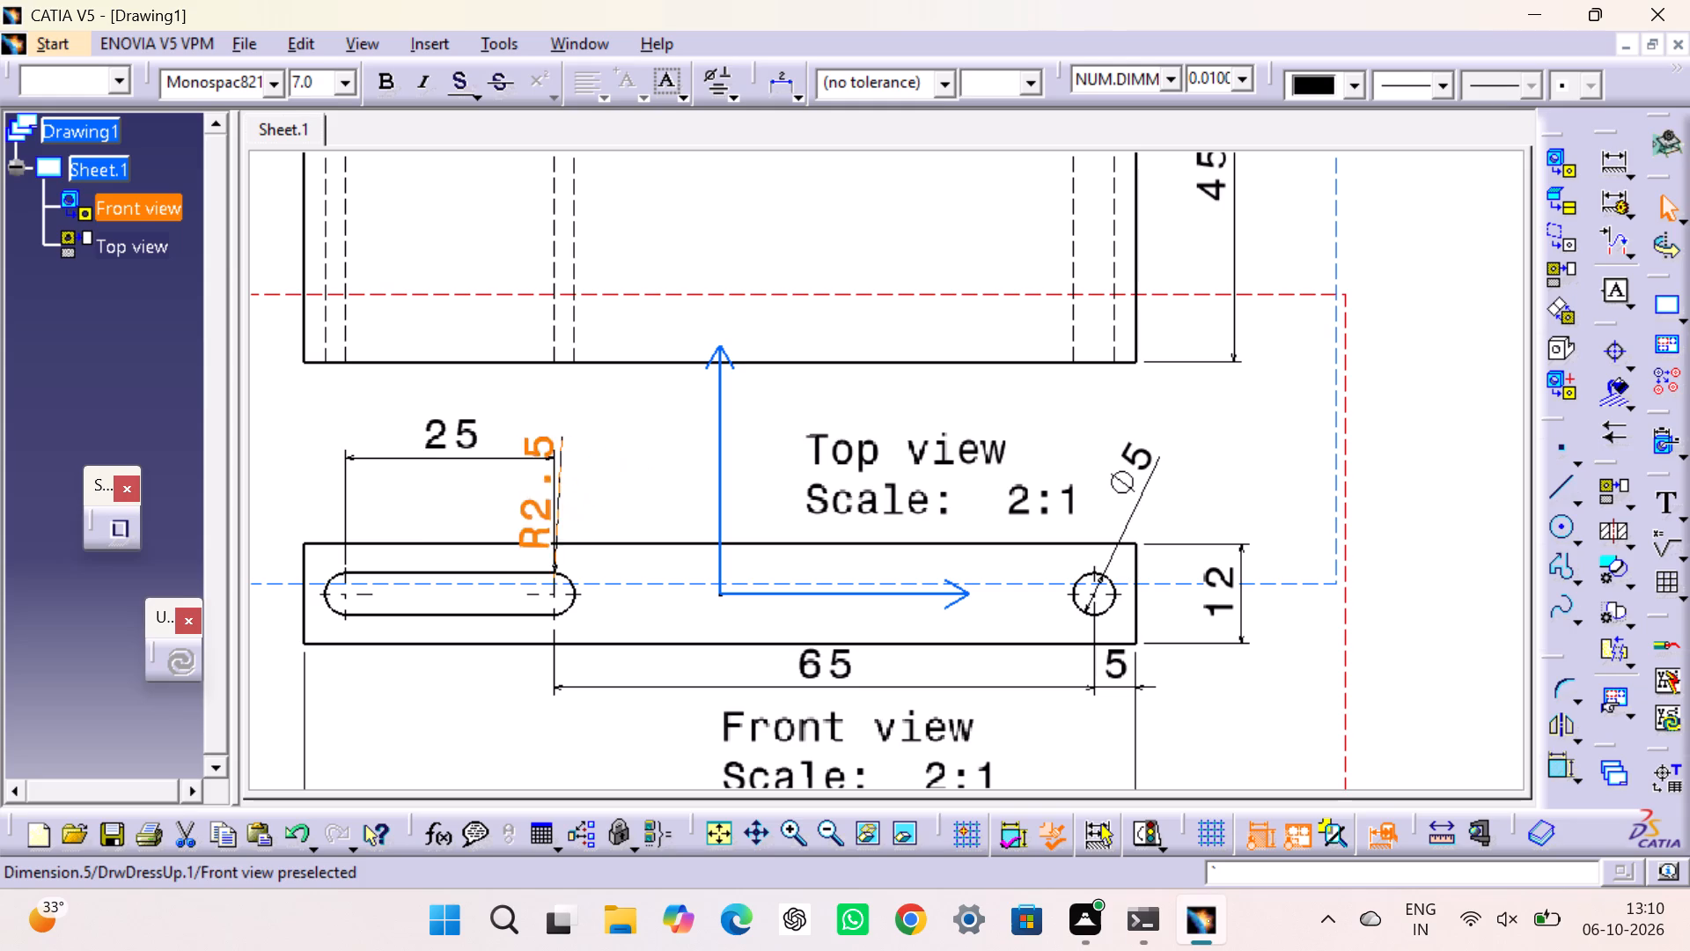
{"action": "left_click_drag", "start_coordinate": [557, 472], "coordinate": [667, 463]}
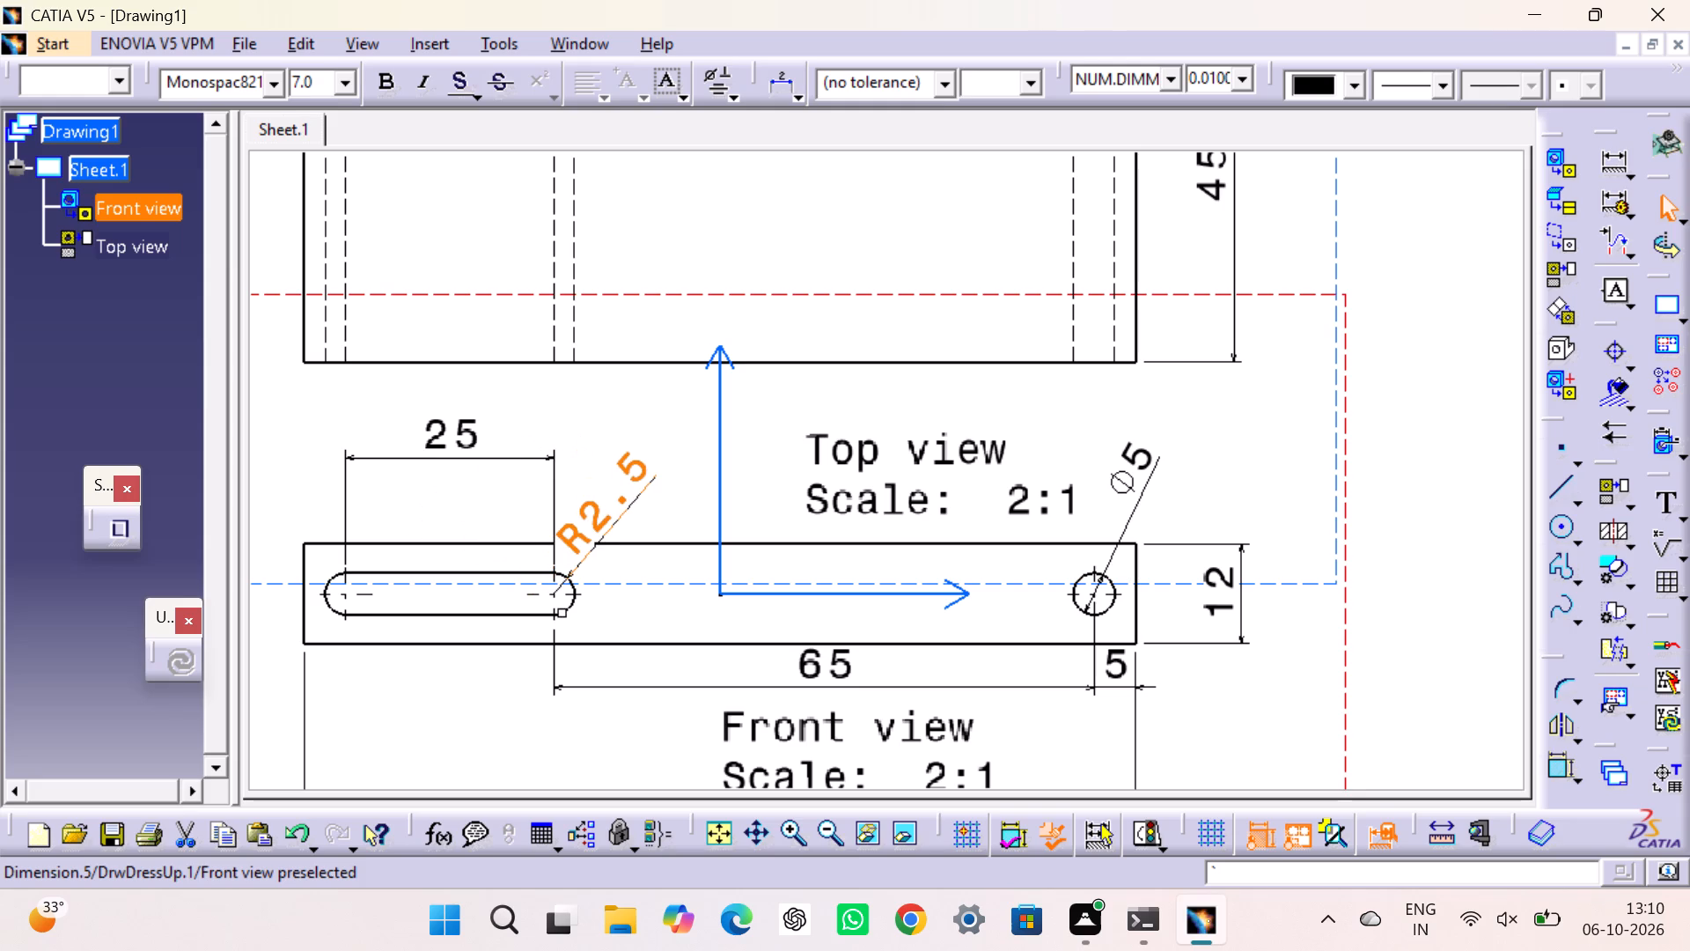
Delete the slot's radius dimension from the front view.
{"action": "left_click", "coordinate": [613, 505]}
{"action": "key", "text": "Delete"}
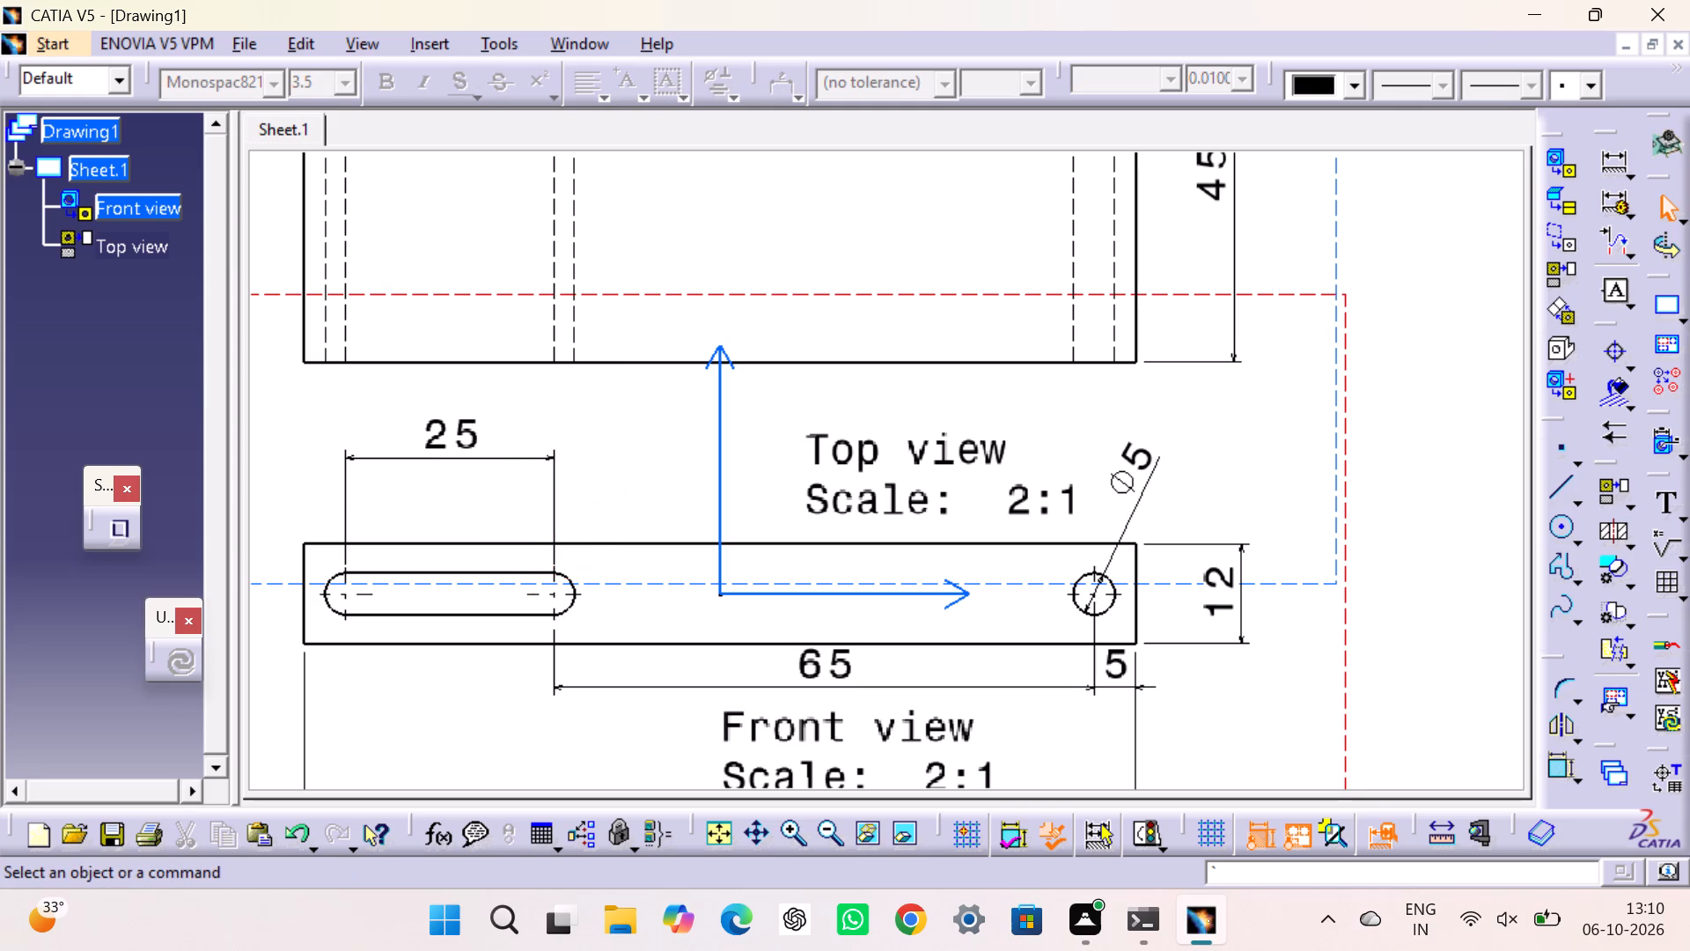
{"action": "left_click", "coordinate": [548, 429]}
Dimension the slot's right-hand end arc as a radius, placing the value diagonally between the slot and the Top view label.
{"action": "left_click", "coordinate": [1613, 158]}
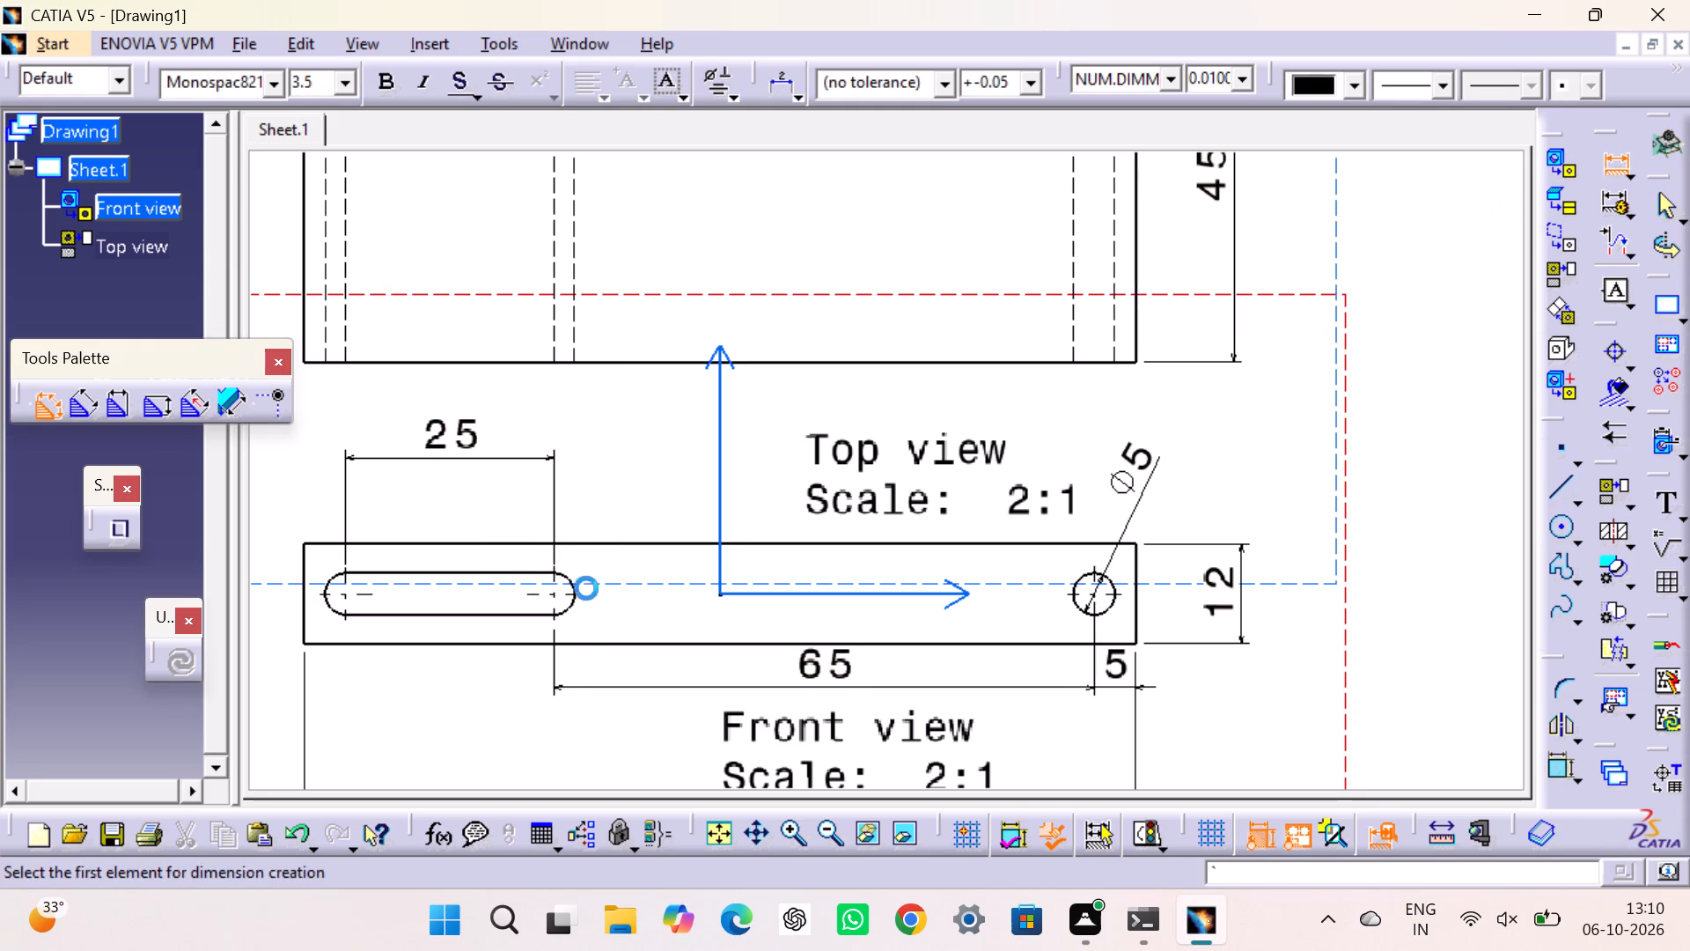
{"action": "left_click", "coordinate": [576, 578]}
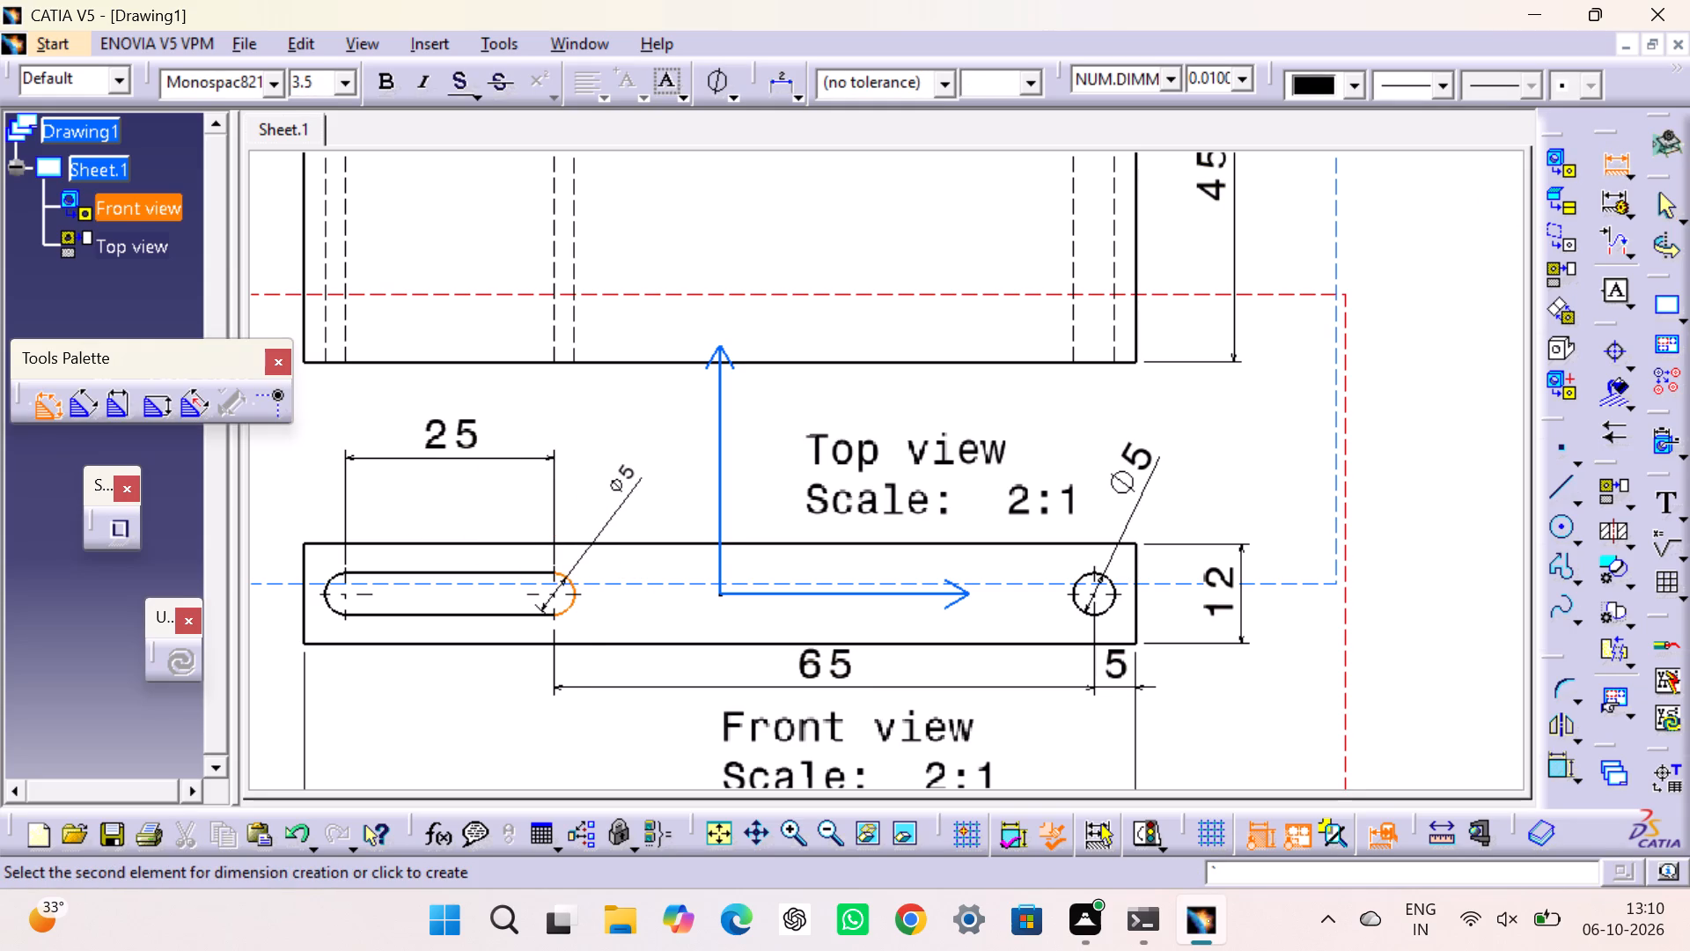
{"action": "right_click", "coordinate": [609, 499]}
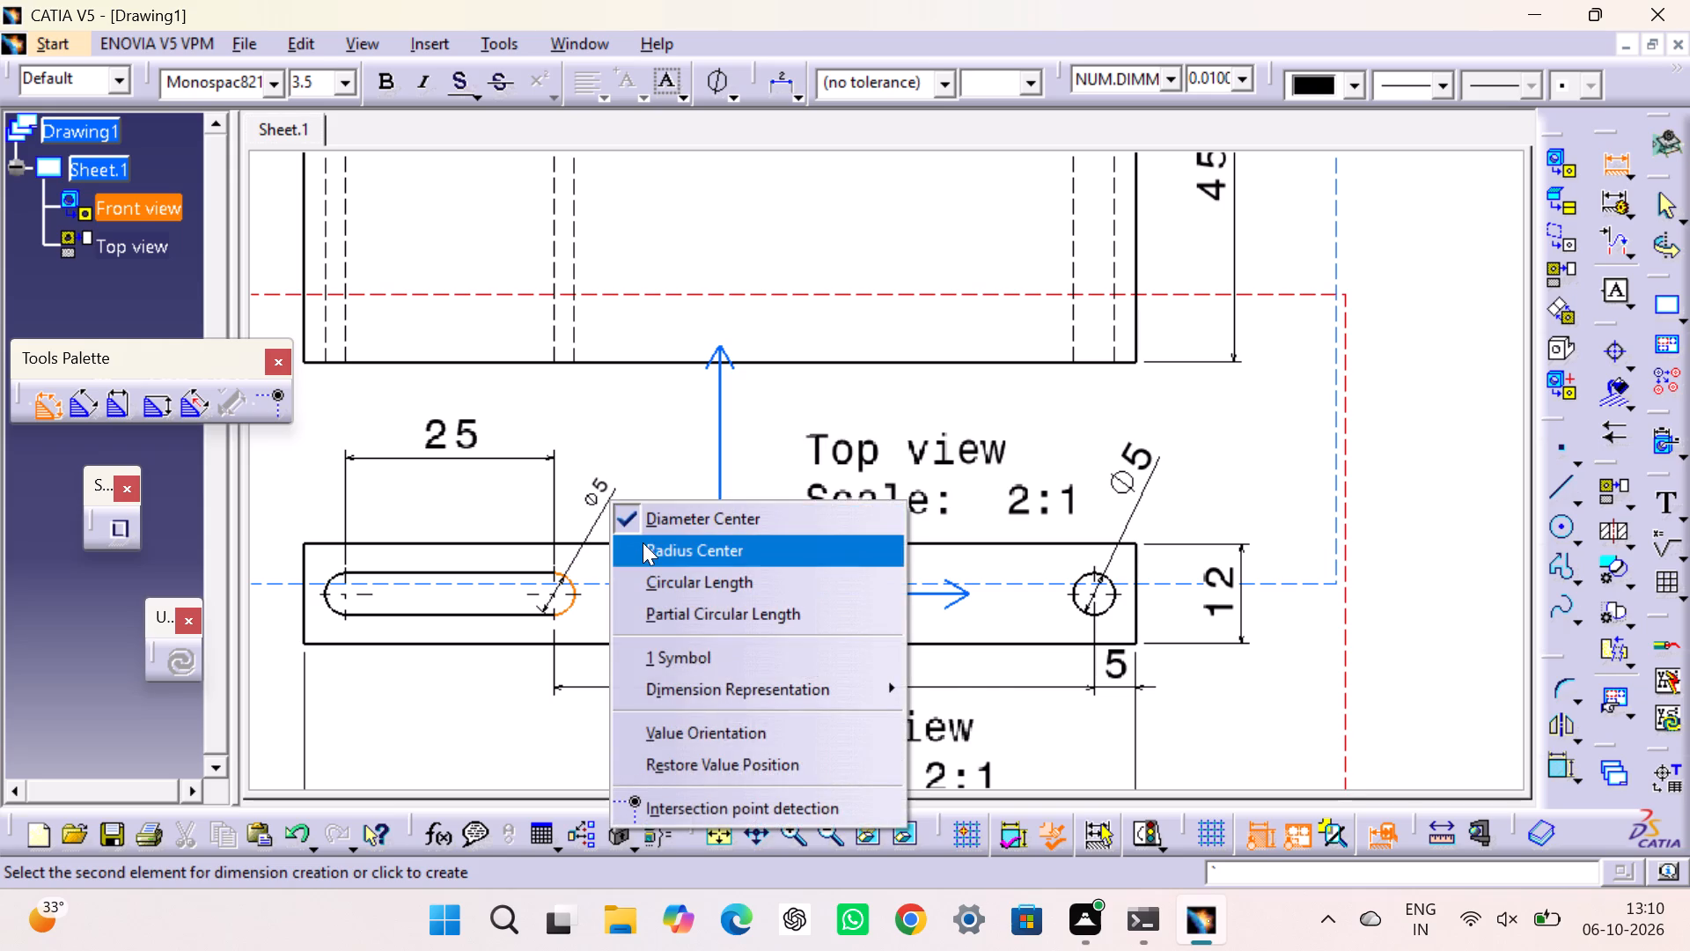
{"action": "left_click", "coordinate": [643, 542]}
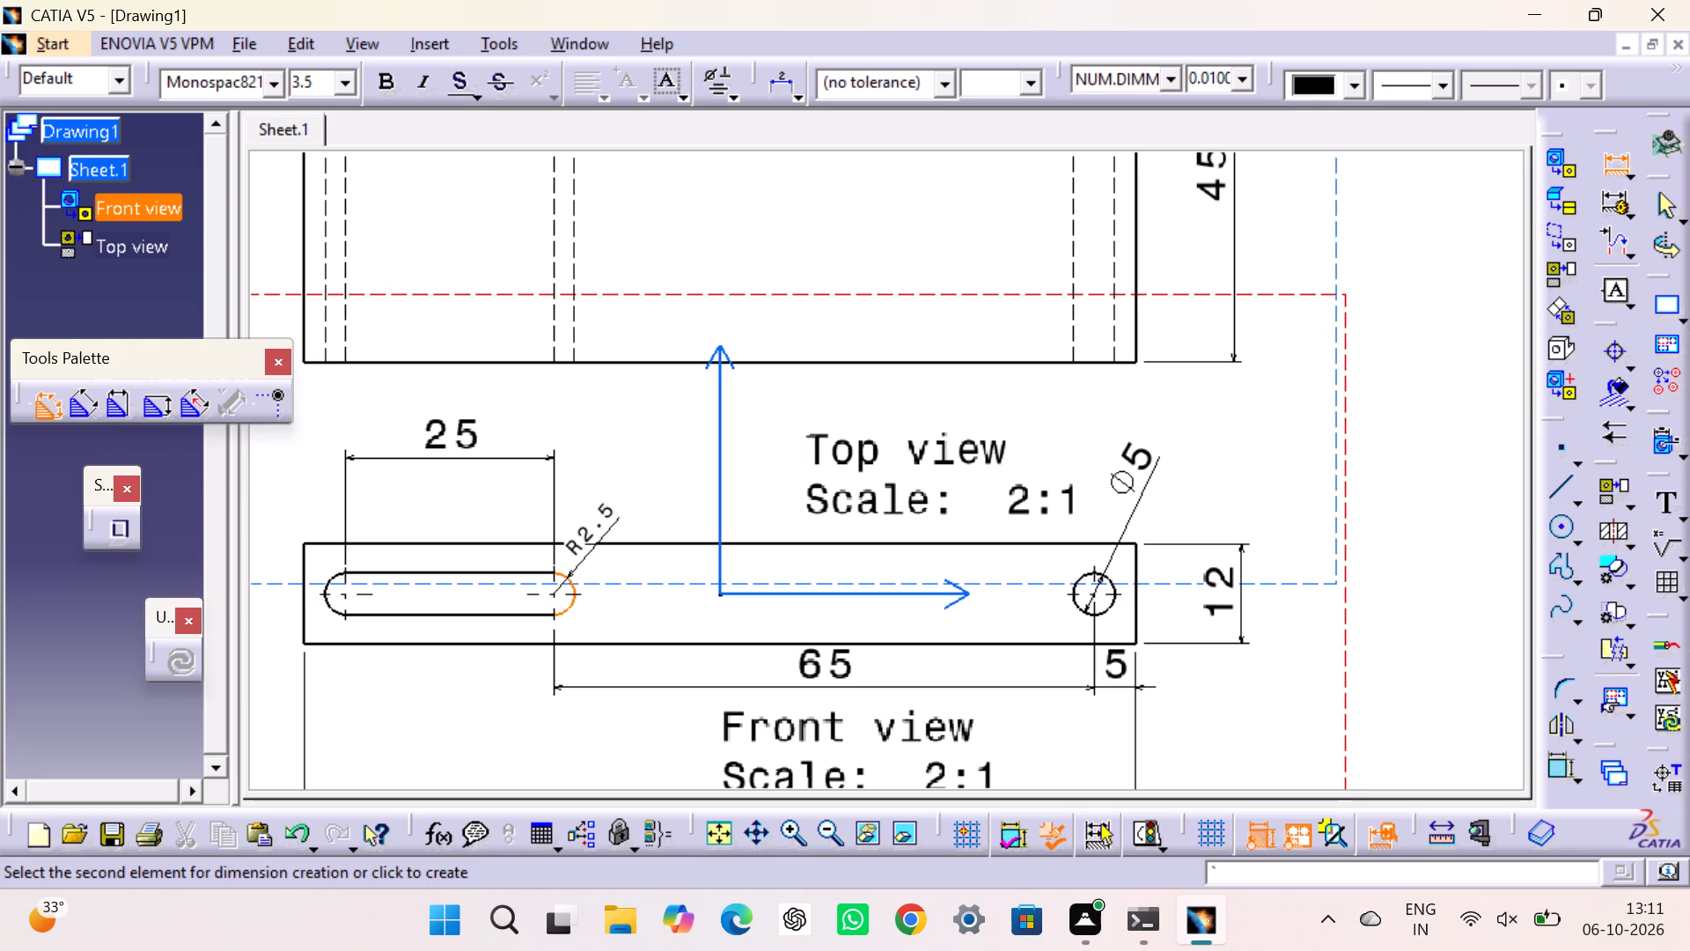
{"action": "left_click", "coordinate": [680, 489]}
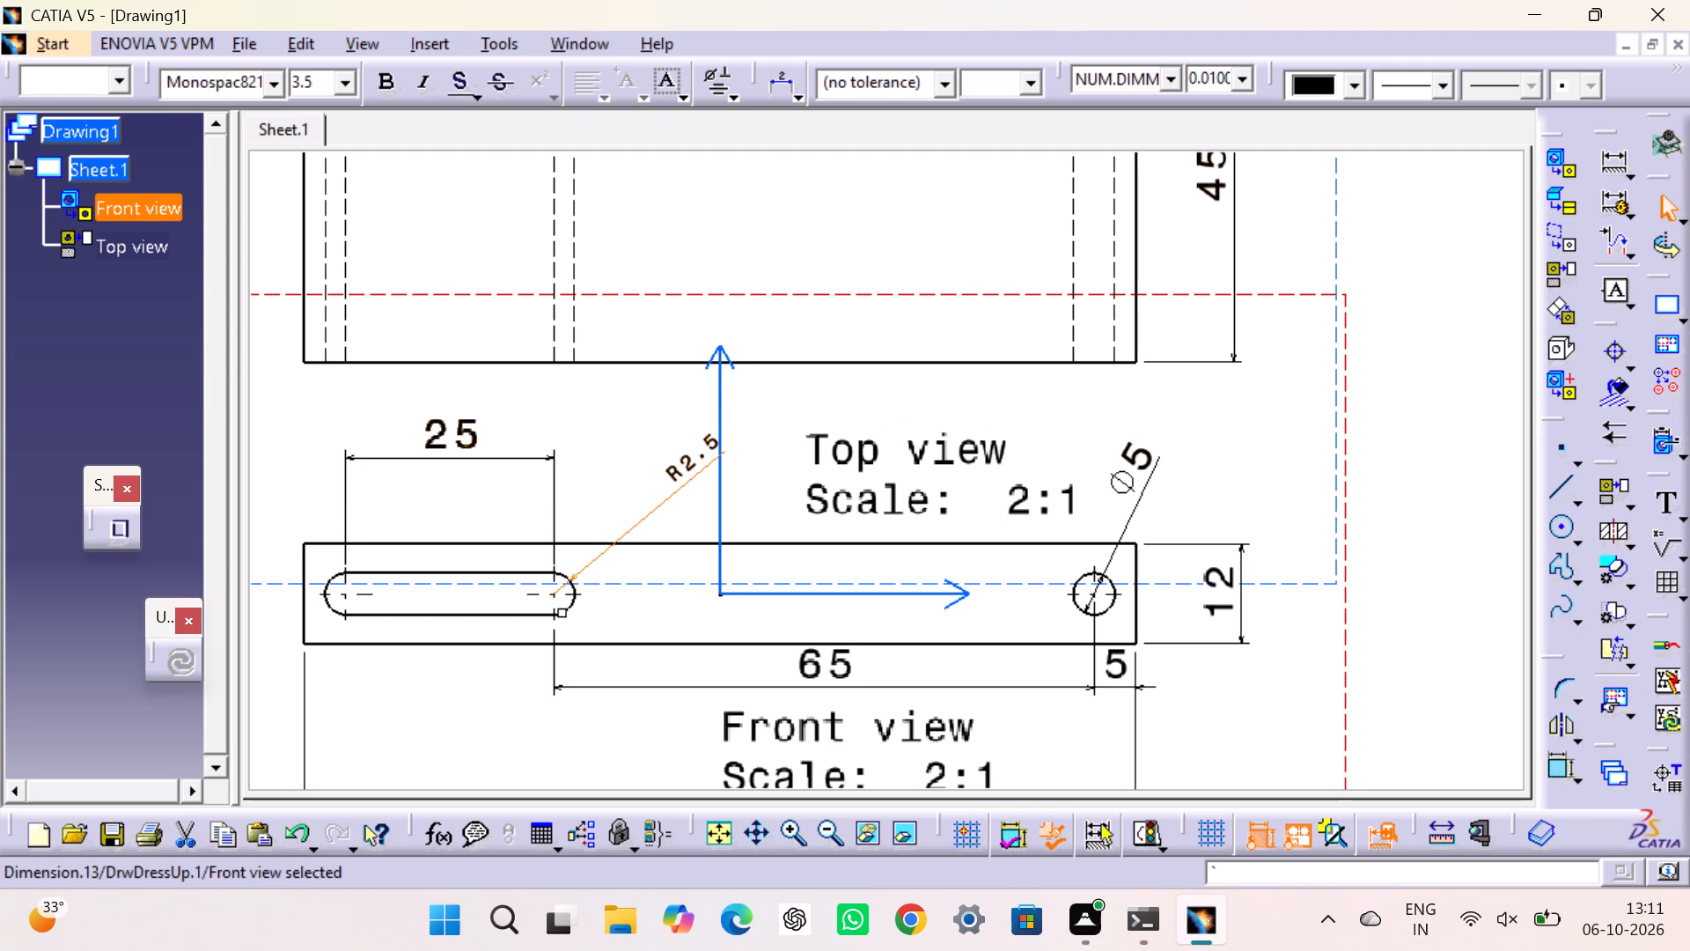
{"action": "left_click", "coordinate": [1459, 327]}
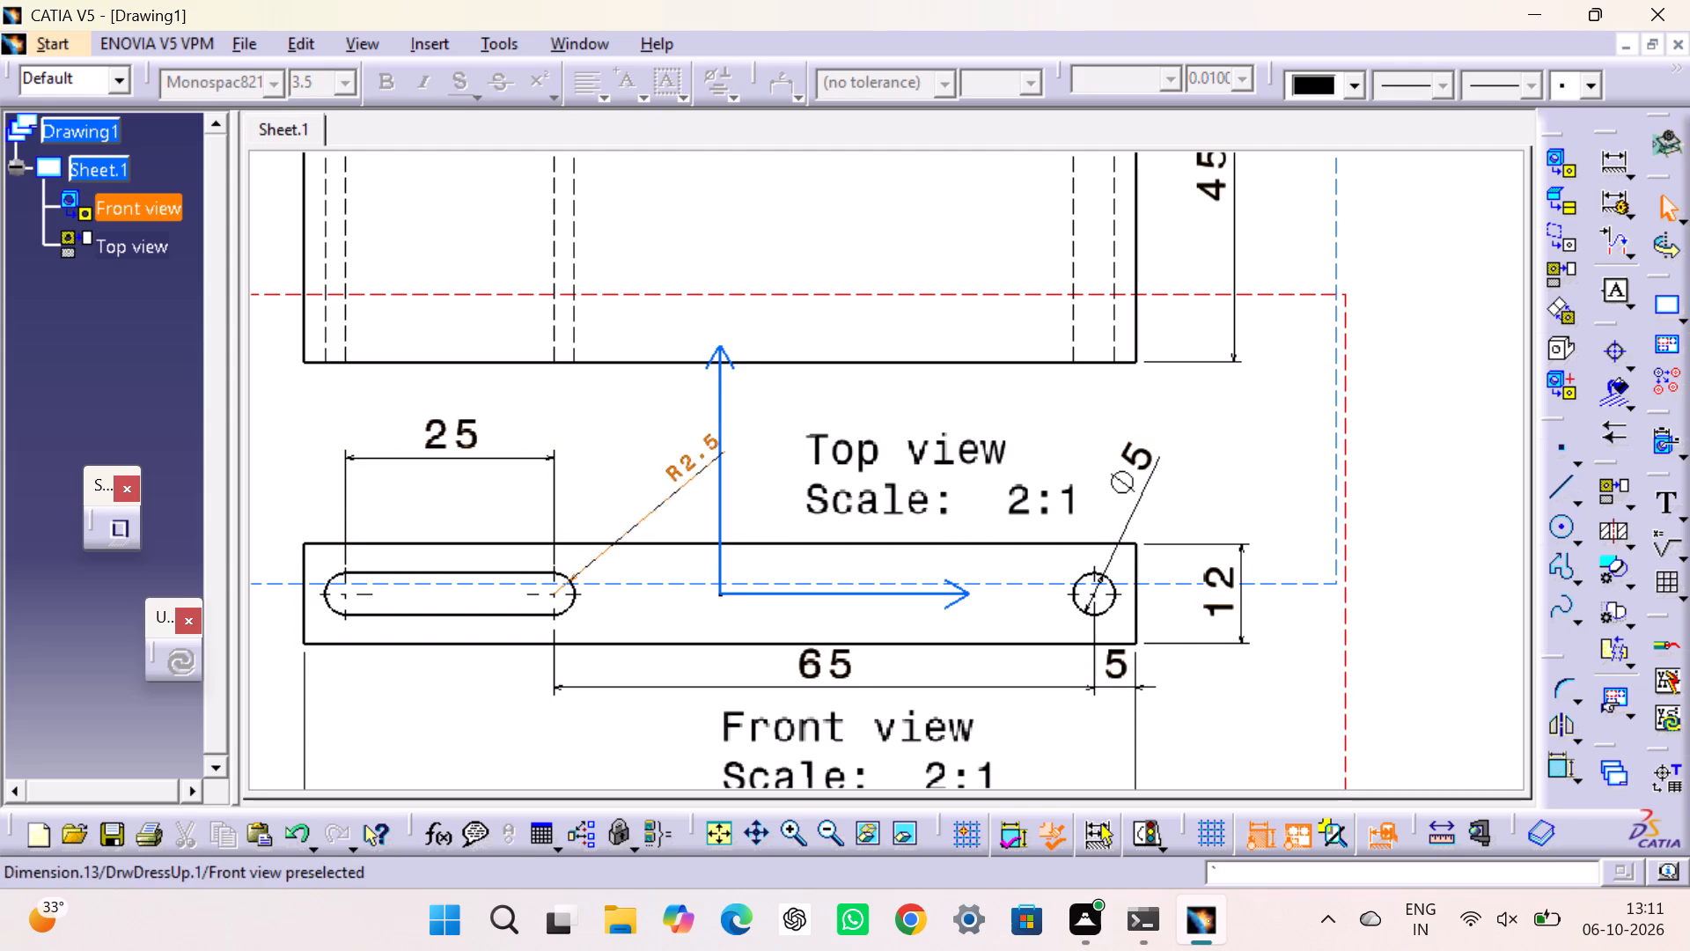
Nudge the slot's radius dimension in the base front view slightly and set its text height to 5 mm.
{"action": "left_click_drag", "start_coordinate": [700, 465], "coordinate": [665, 476]}
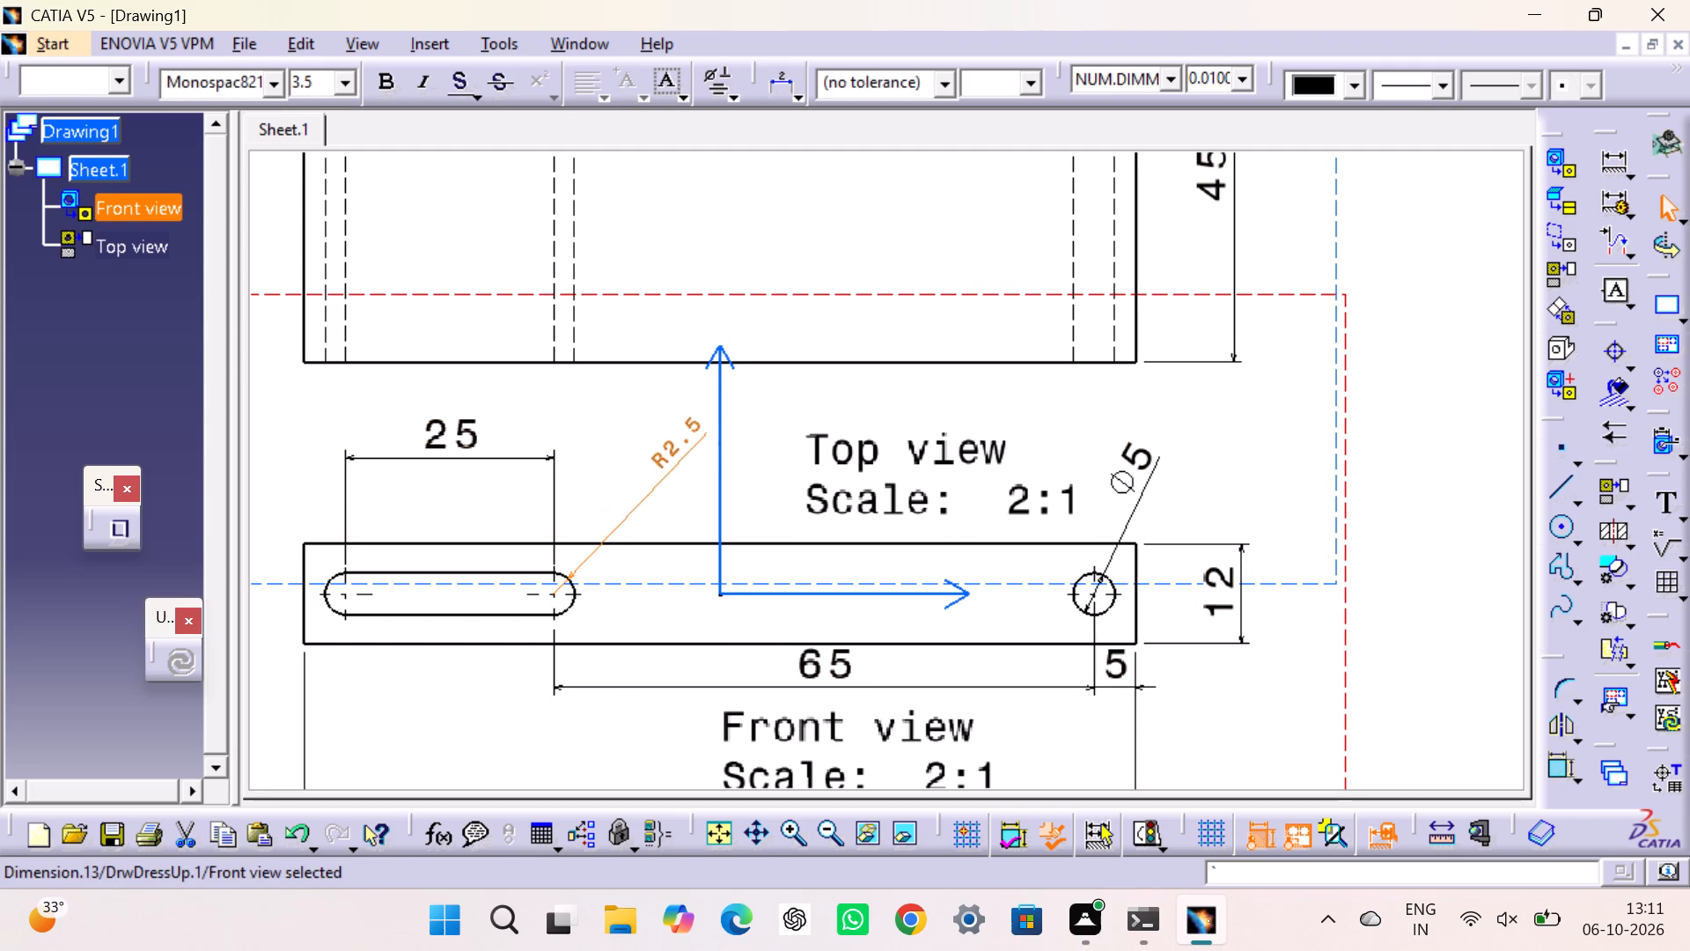
{"action": "left_click_drag", "start_coordinate": [665, 476], "coordinate": [664, 475]}
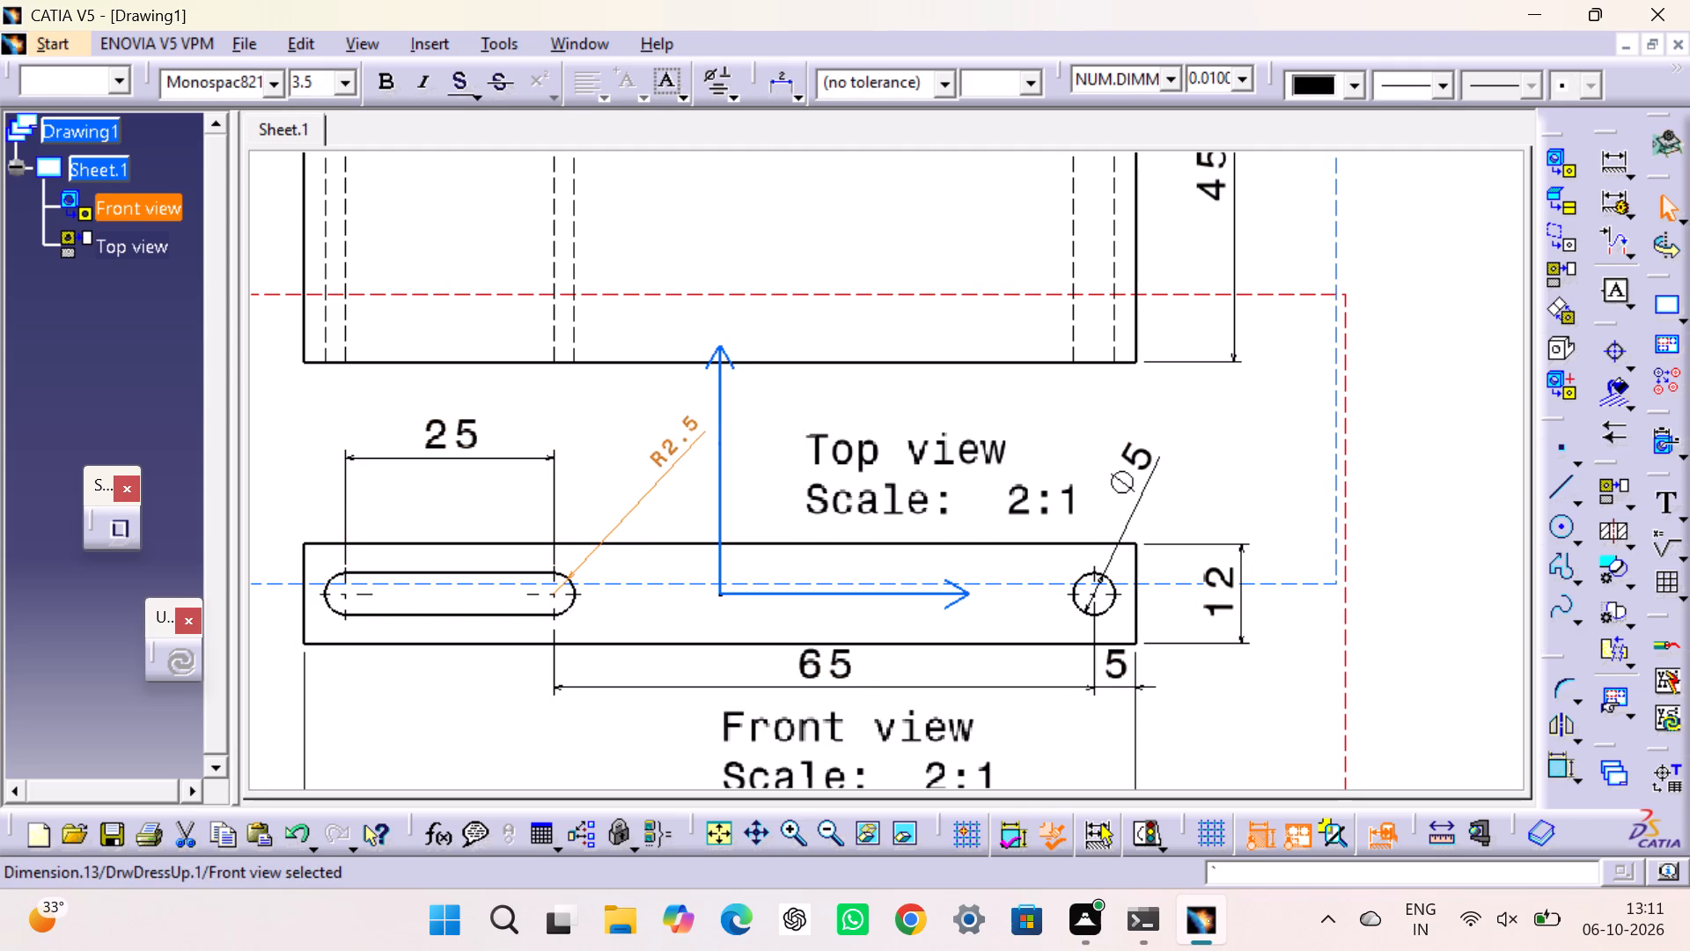
{"action": "left_click_drag", "start_coordinate": [664, 475], "coordinate": [666, 475]}
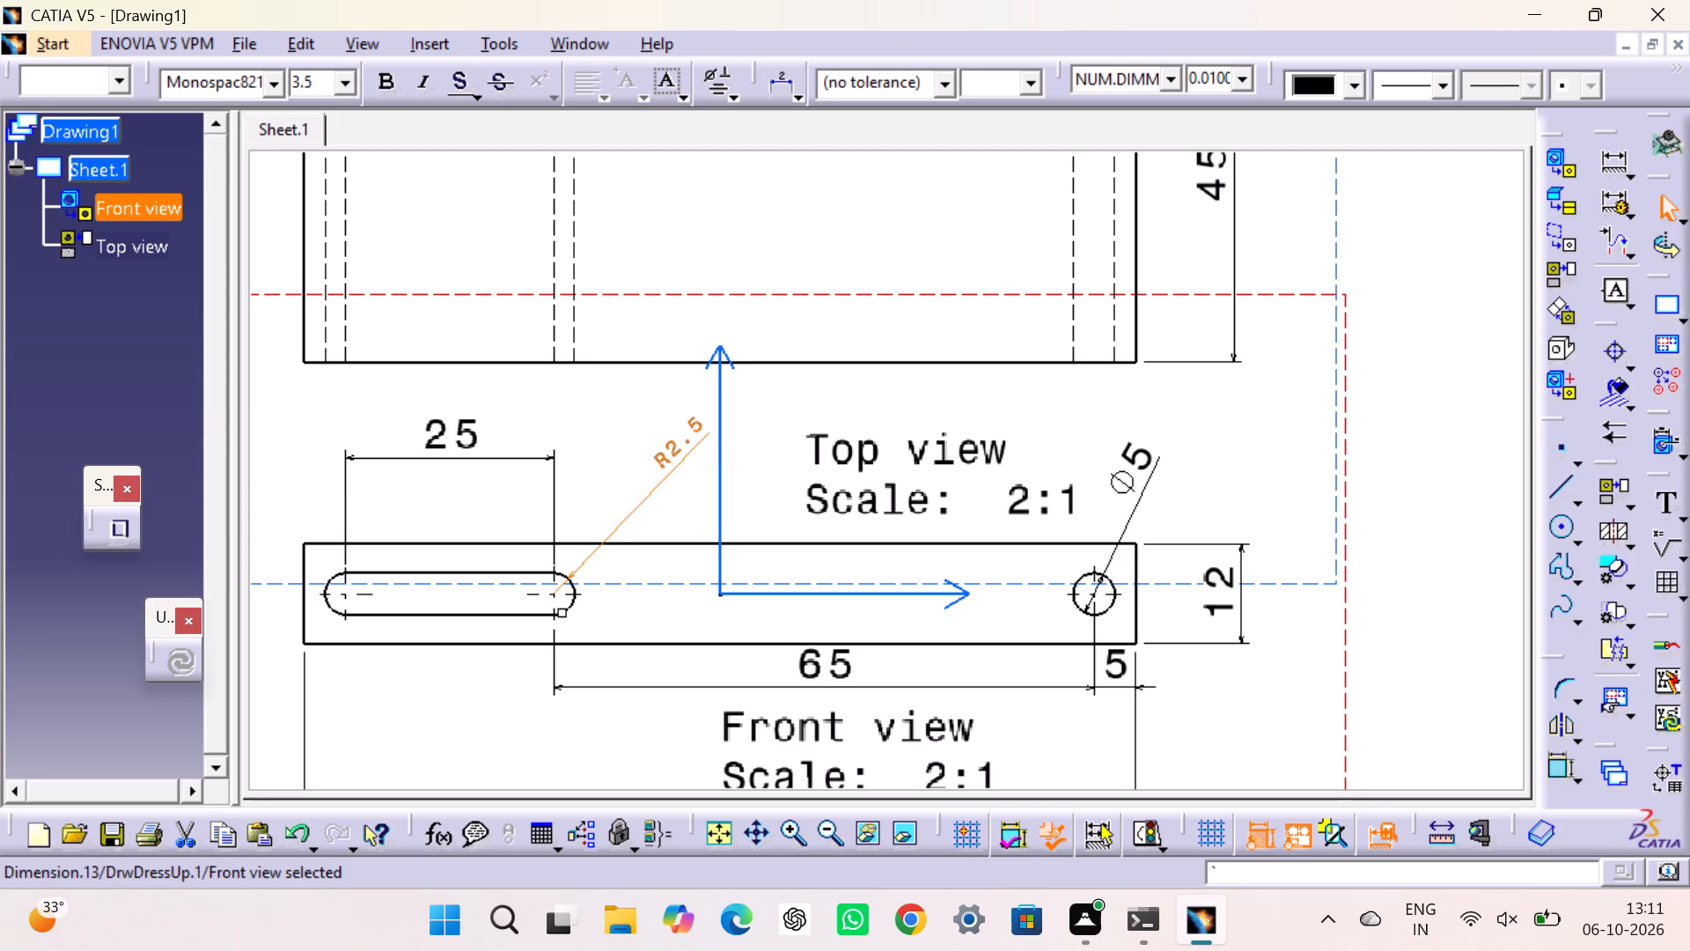
{"action": "left_click", "coordinate": [666, 475]}
{"action": "left_click", "coordinate": [339, 81]}
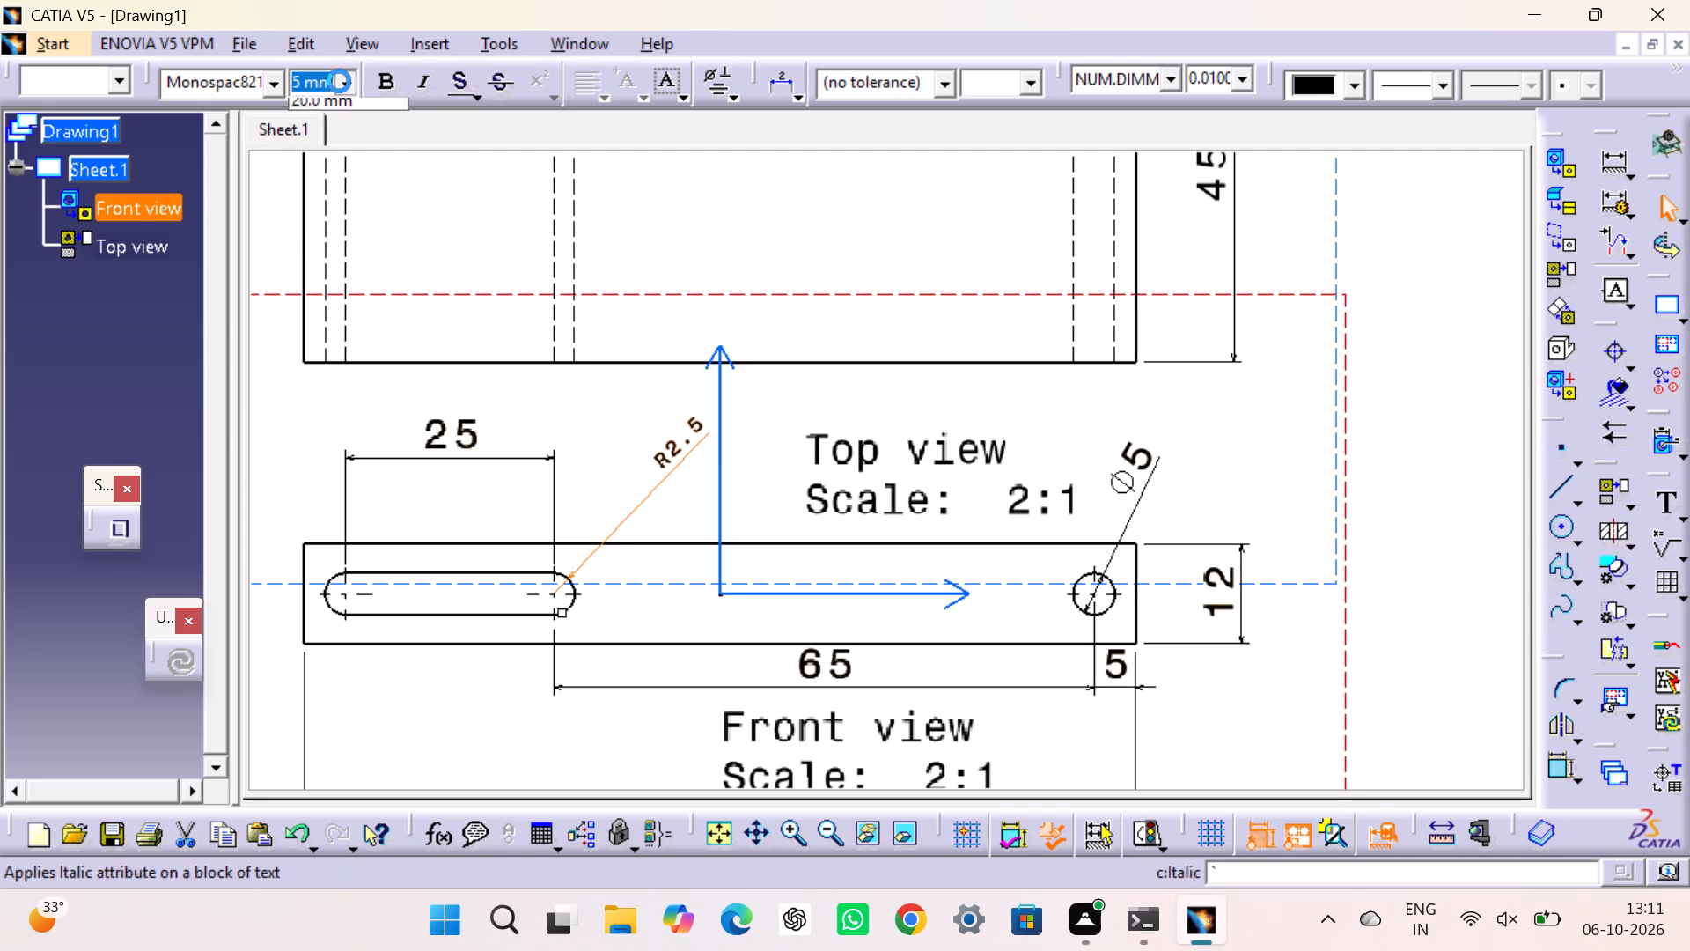
{"action": "left_click", "coordinate": [360, 155]}
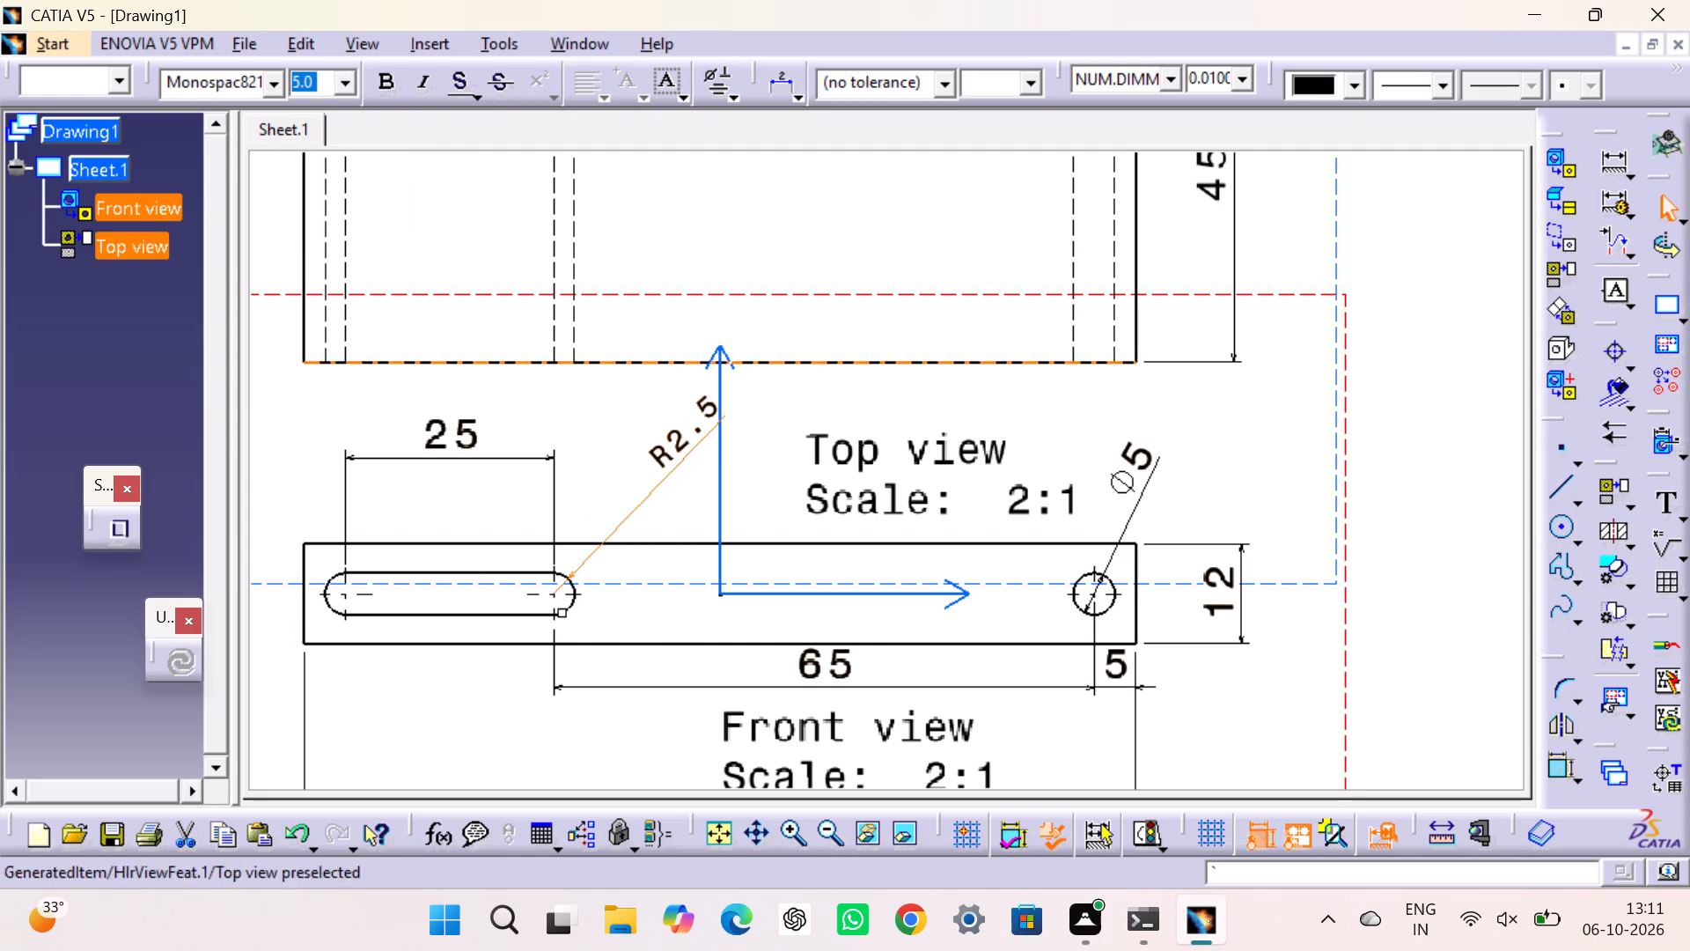
{"action": "left_click", "coordinate": [561, 436]}
Create a front view of long pin.CATPart from its yz plane, placed below the base views near the sheet's left border.
{"action": "scroll", "coordinate": [749, 361], "scroll_direction": "up", "scroll_amount": 2}
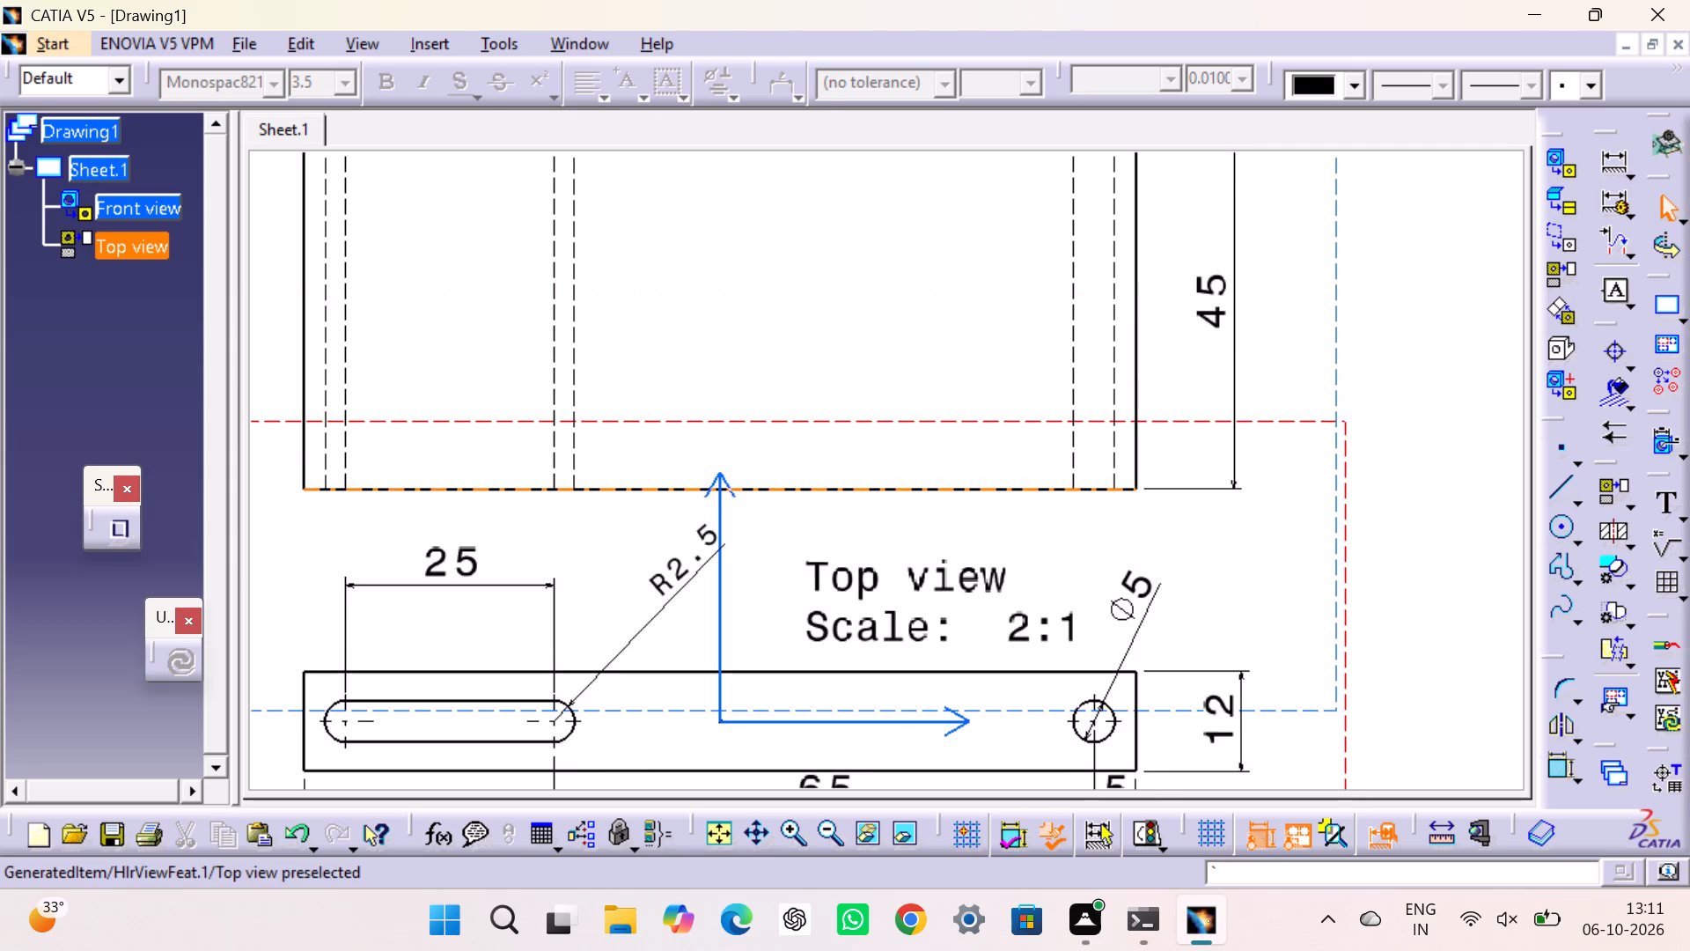
{"action": "scroll", "coordinate": [749, 361], "scroll_direction": "up", "scroll_amount": 3}
{"action": "scroll", "coordinate": [749, 361], "scroll_direction": "down", "scroll_amount": 4}
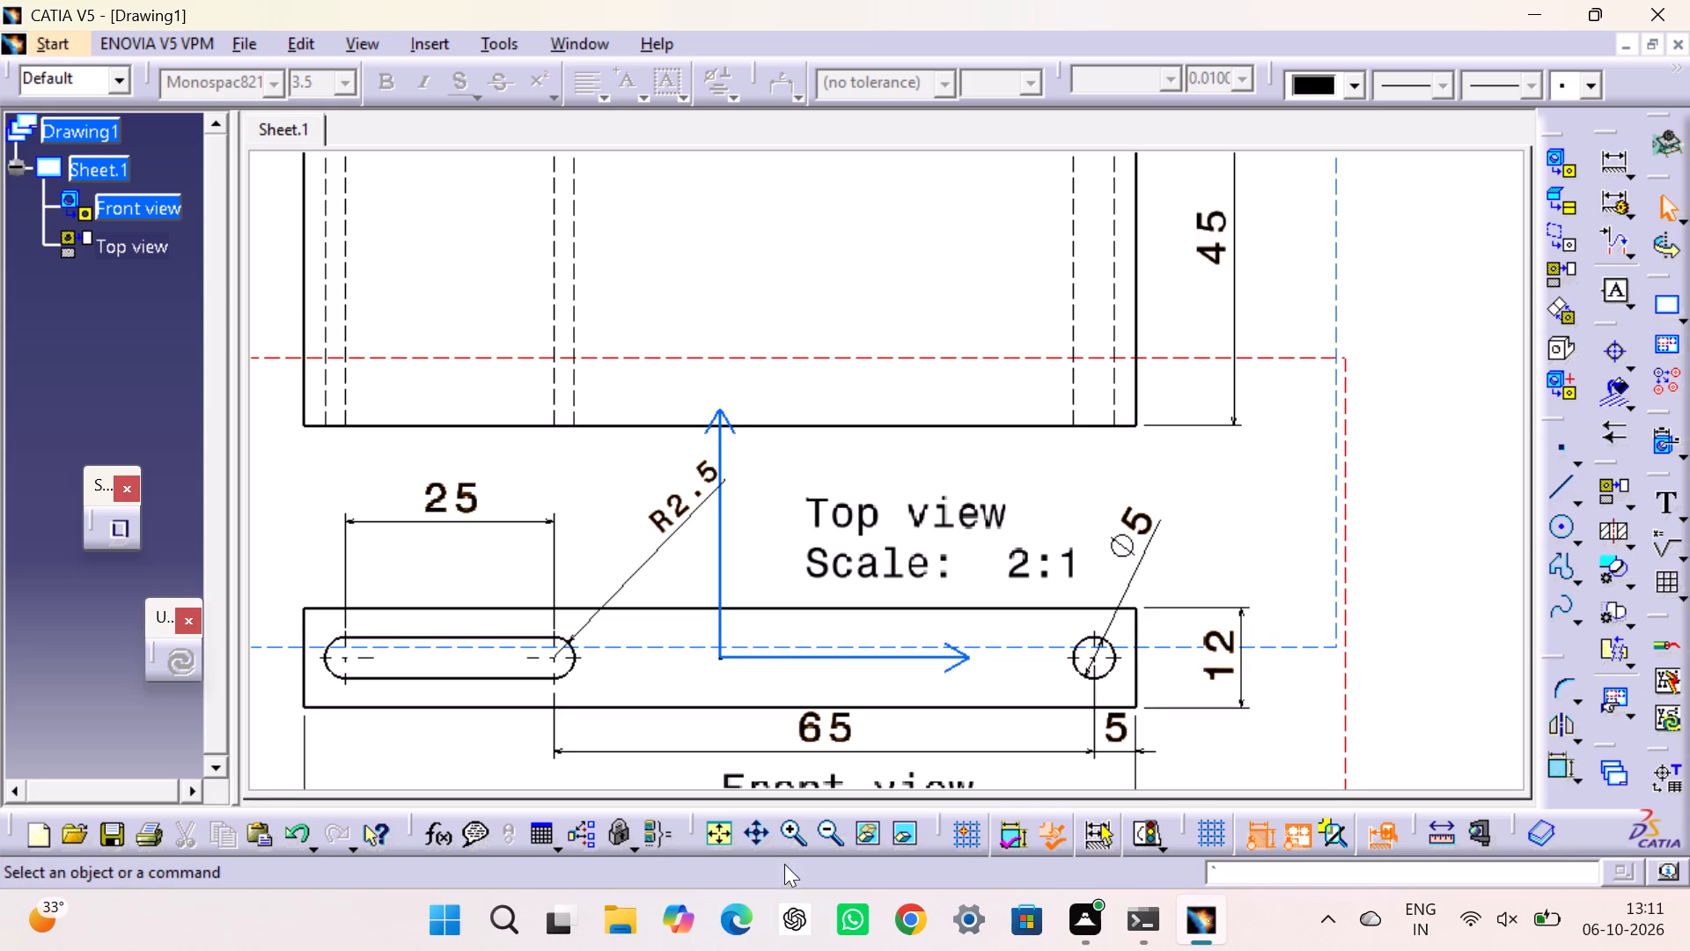
{"action": "left_click", "coordinate": [717, 833]}
{"action": "left_click", "coordinate": [852, 474]}
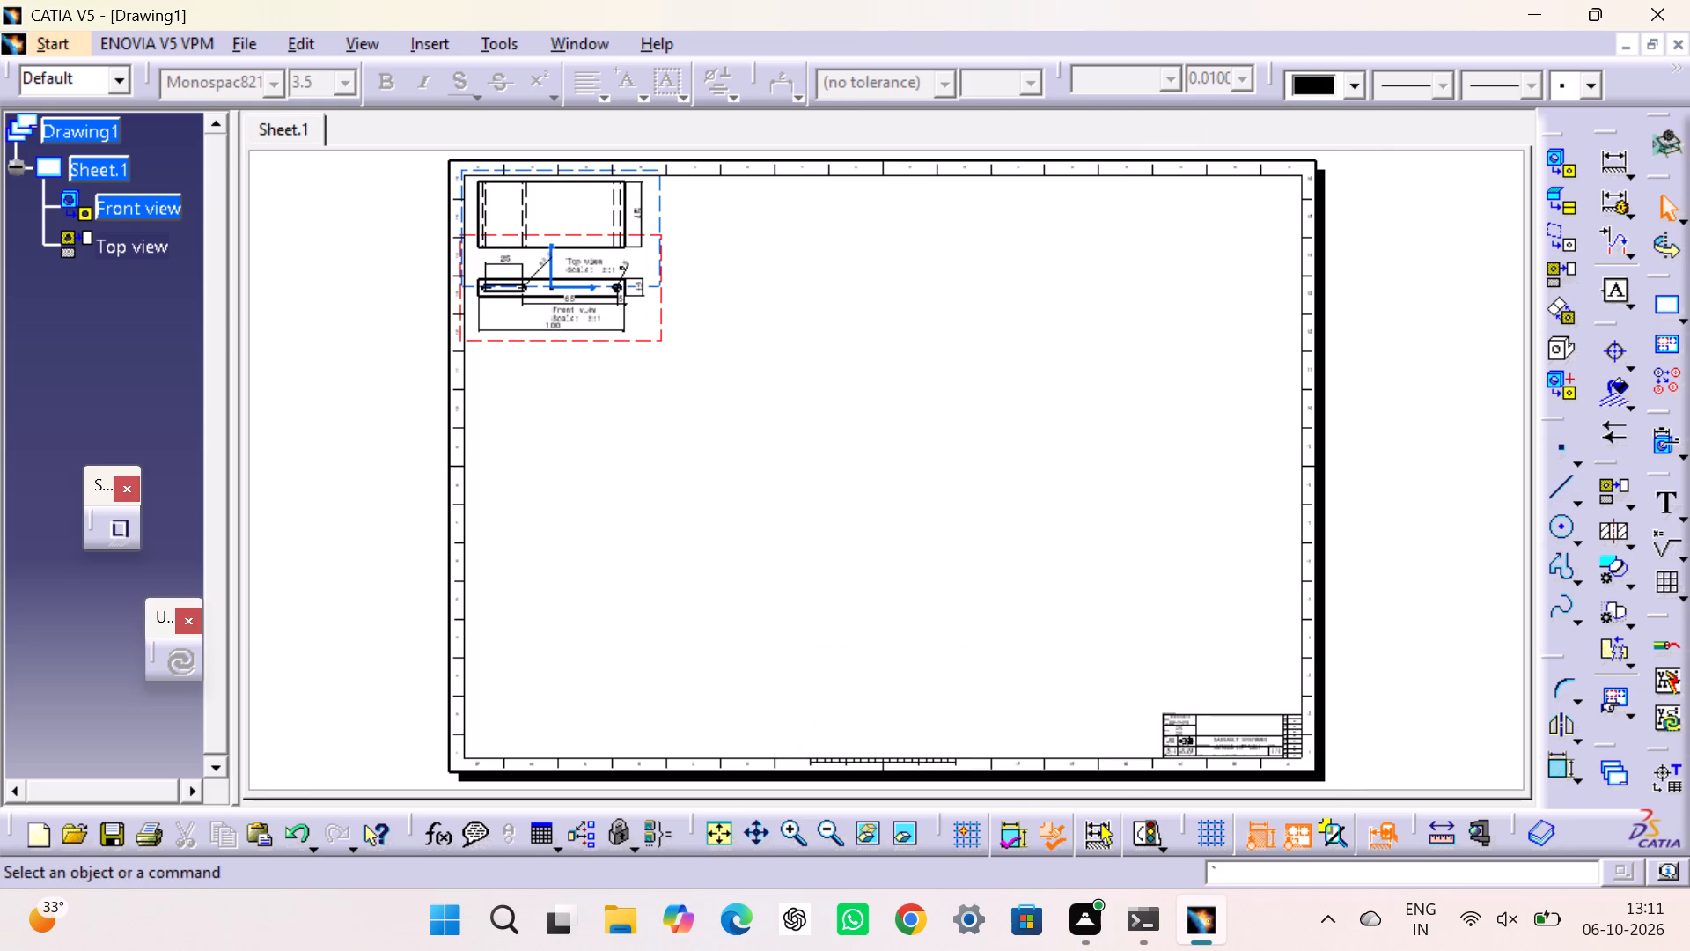
{"action": "left_click", "coordinate": [1566, 168]}
{"action": "left_click", "coordinate": [582, 34]}
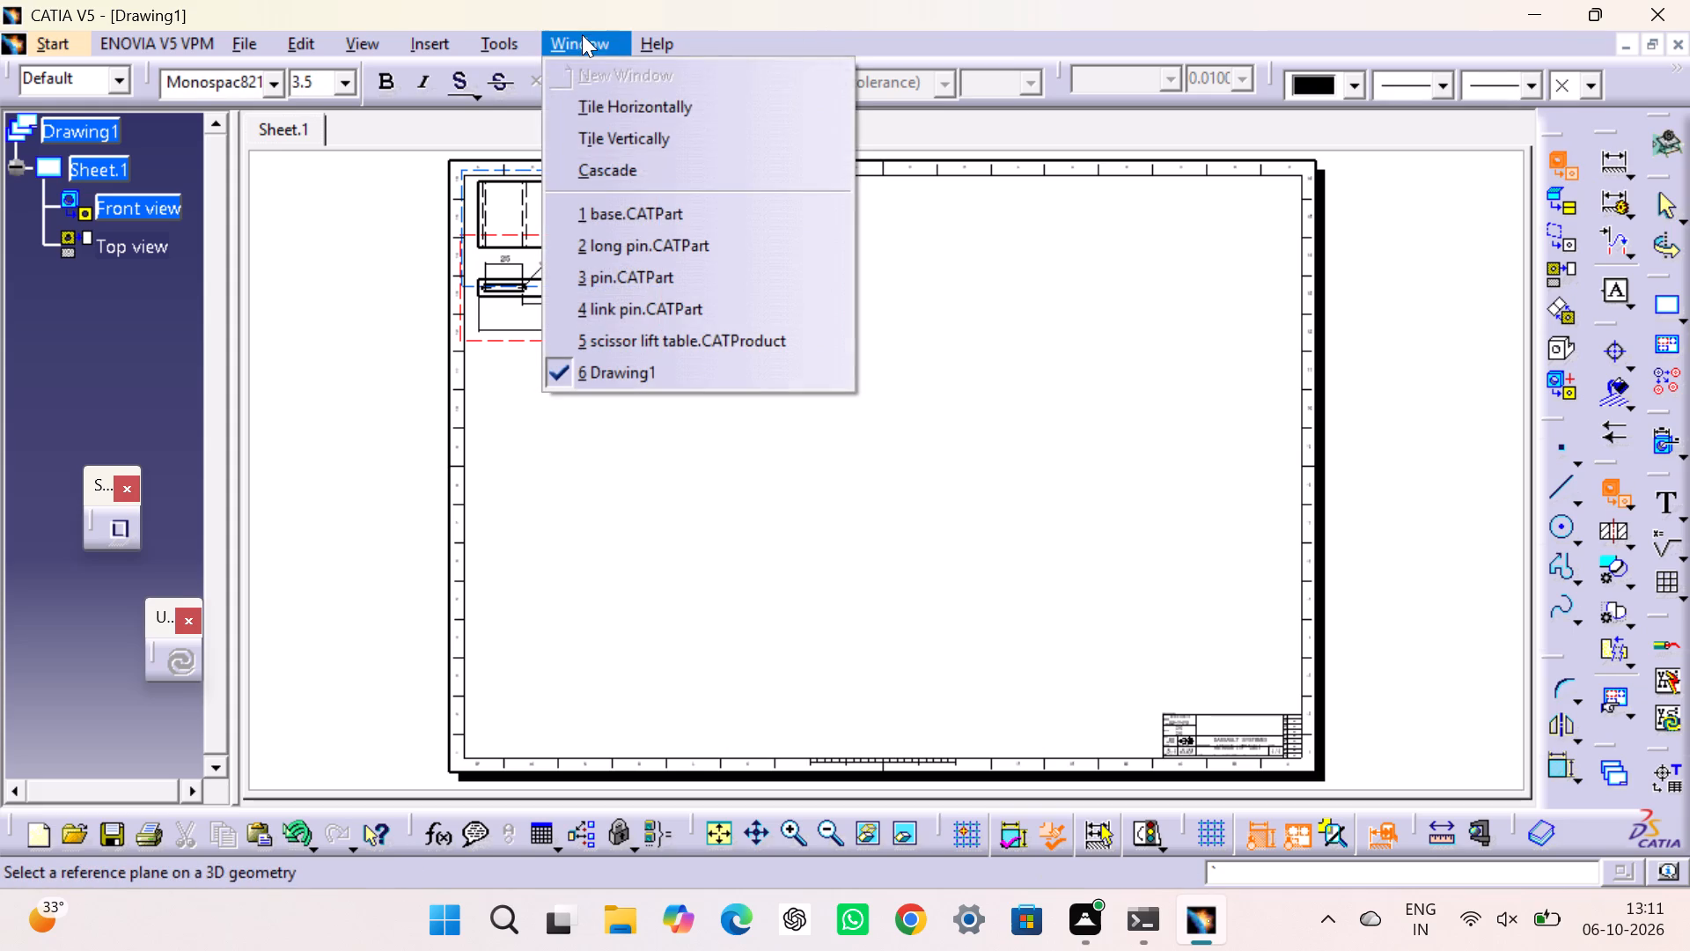
{"action": "left_click", "coordinate": [662, 237]}
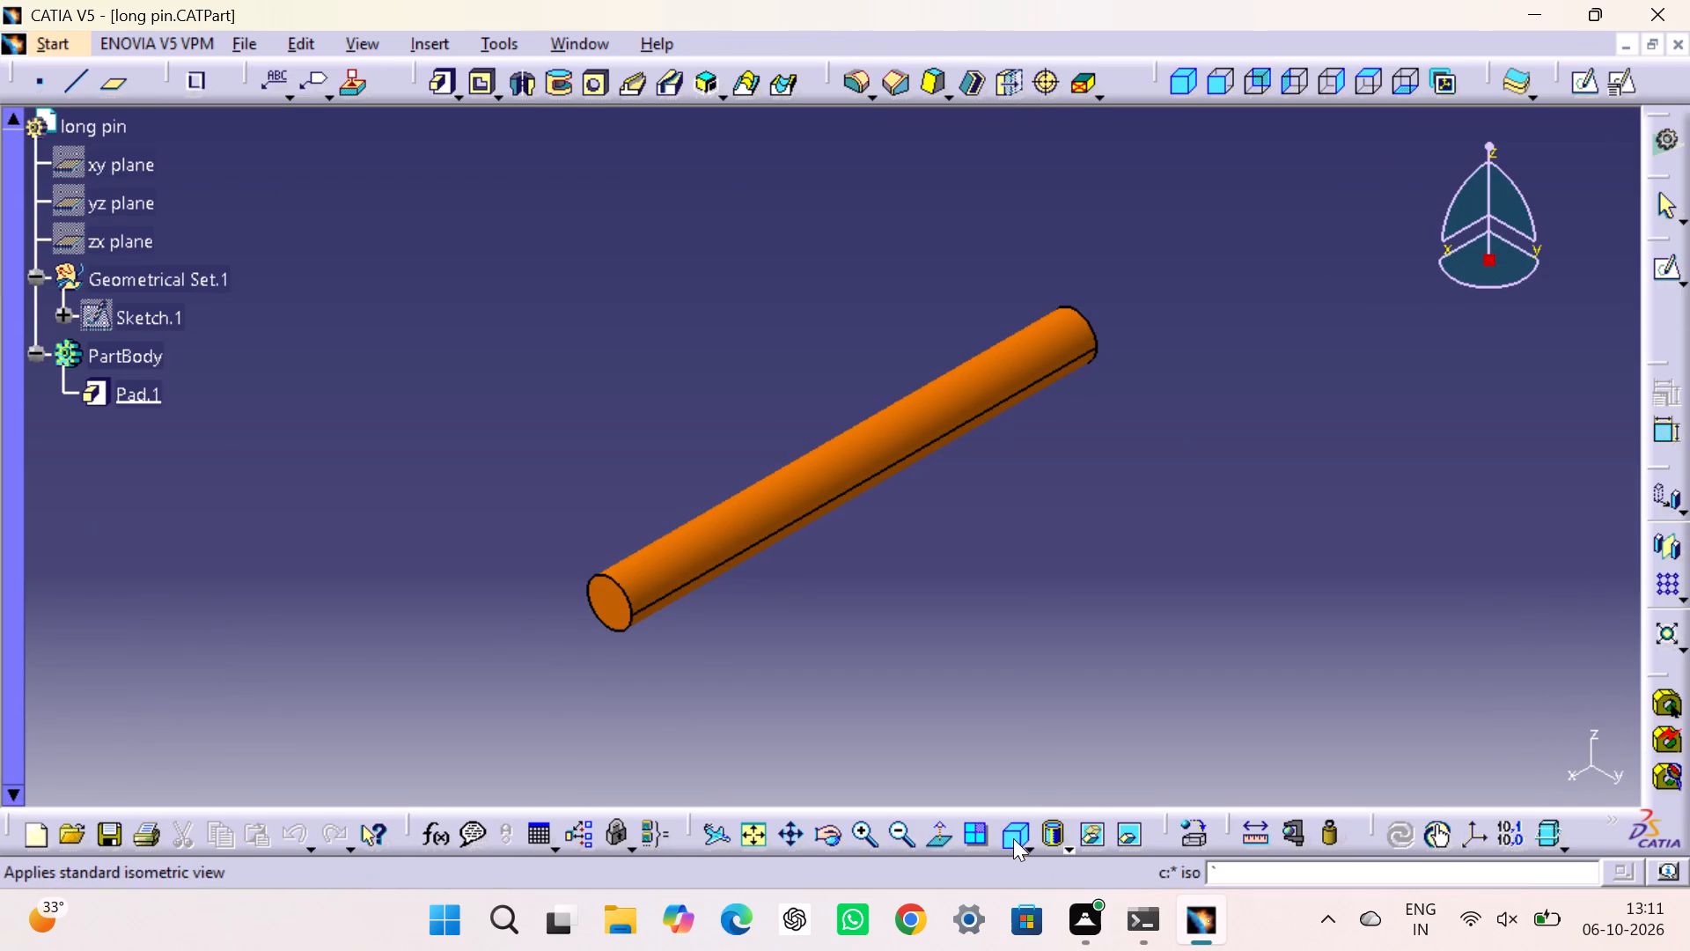
{"action": "left_click", "coordinate": [1011, 835]}
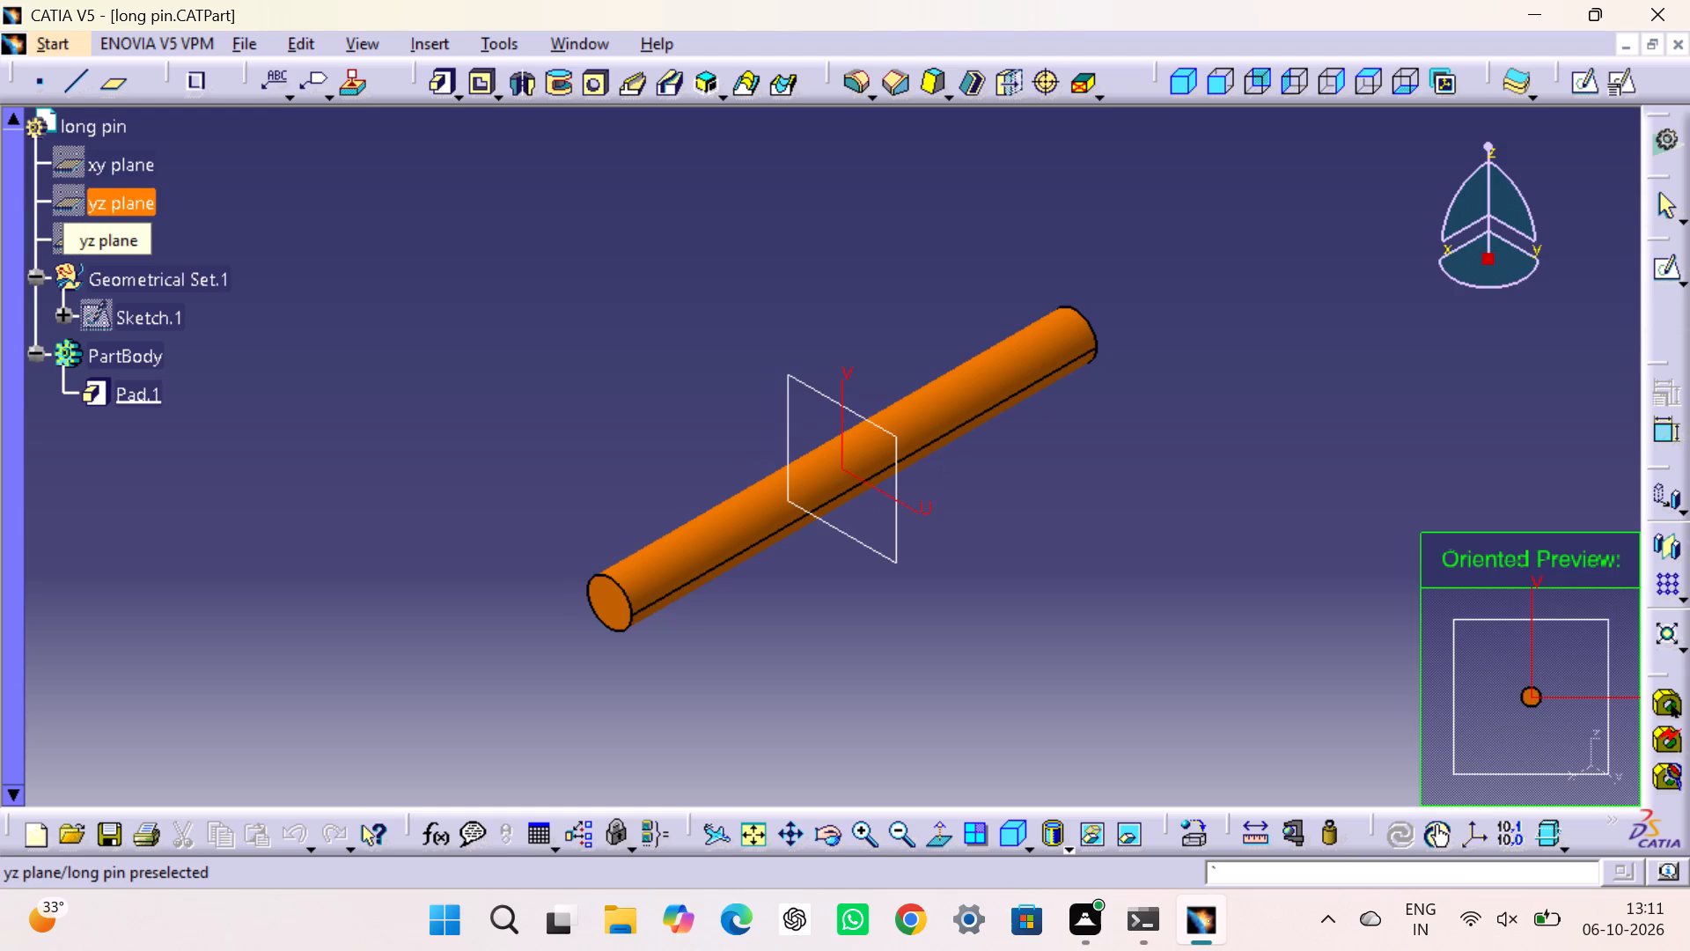
{"action": "left_click", "coordinate": [105, 193]}
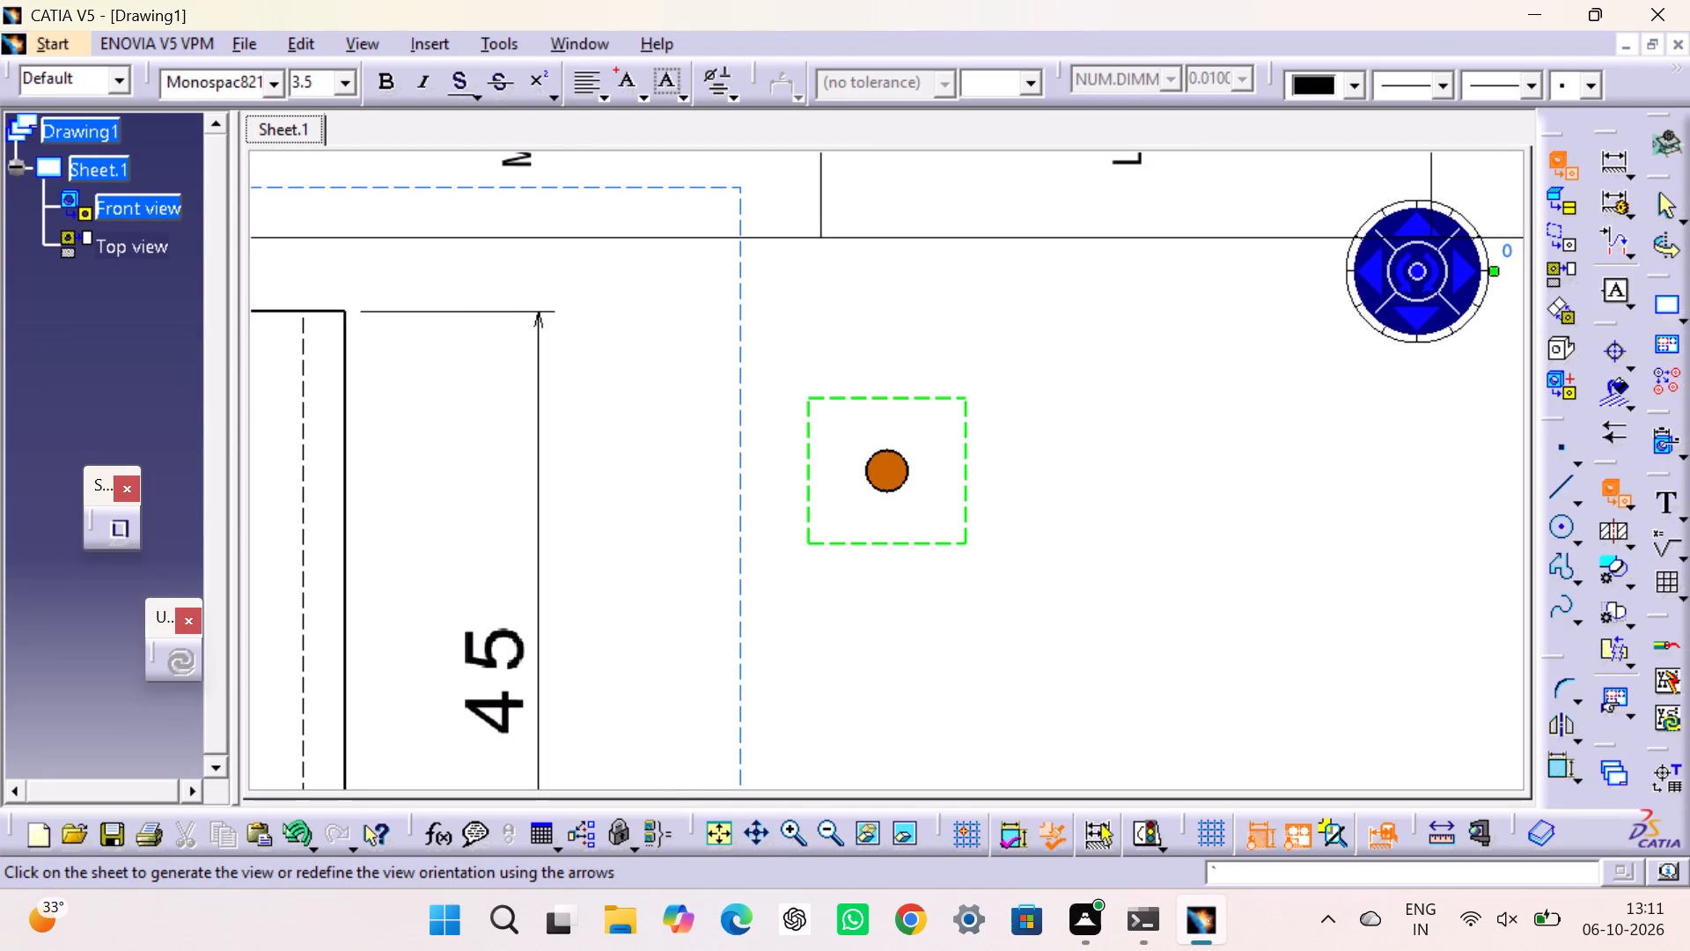
{"action": "left_click", "coordinate": [717, 835]}
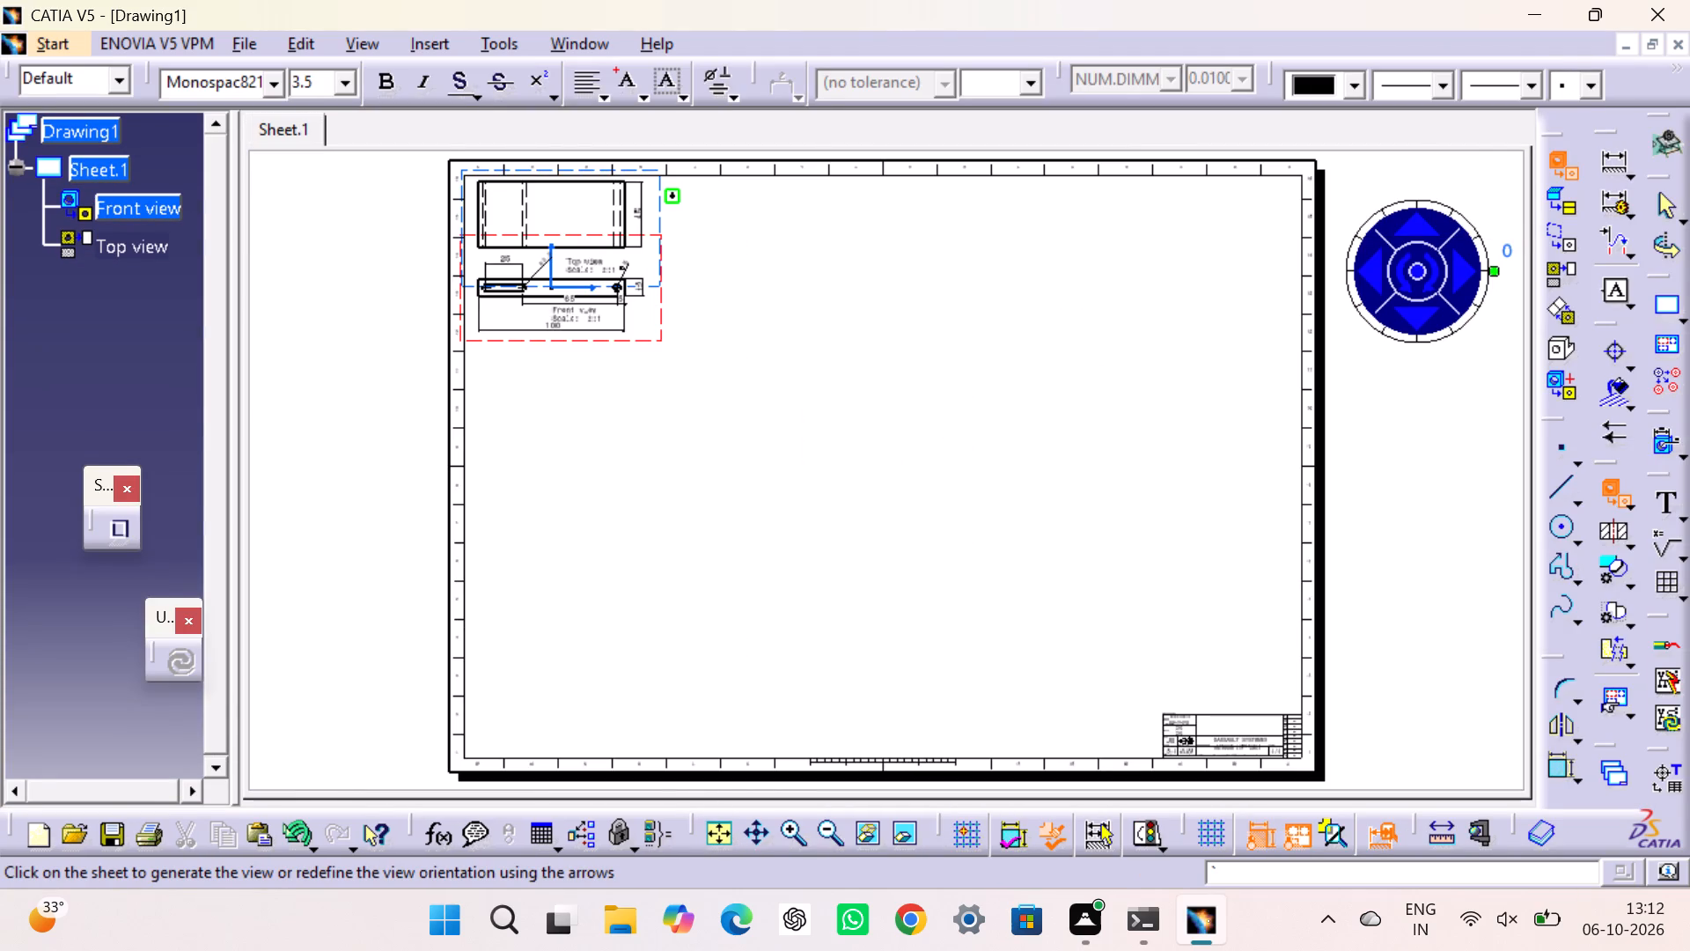
{"action": "left_click_drag", "start_coordinate": [671, 196], "coordinate": [491, 439]}
{"action": "left_click_drag", "start_coordinate": [491, 439], "coordinate": [501, 413]}
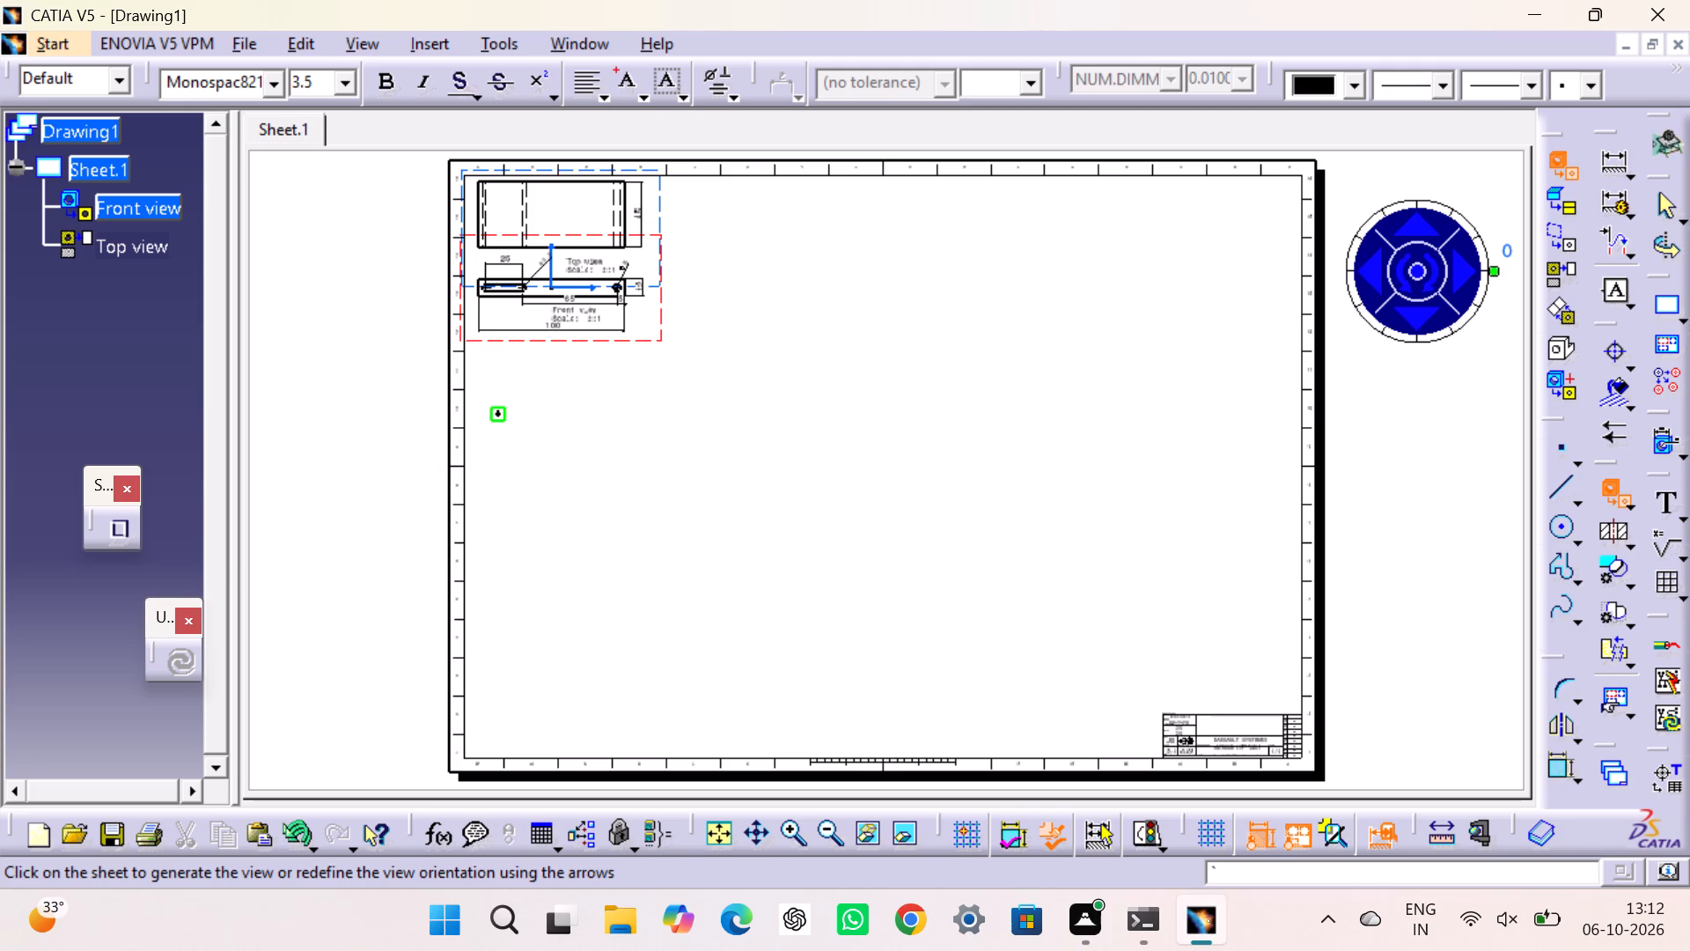
{"action": "left_click", "coordinate": [577, 410]}
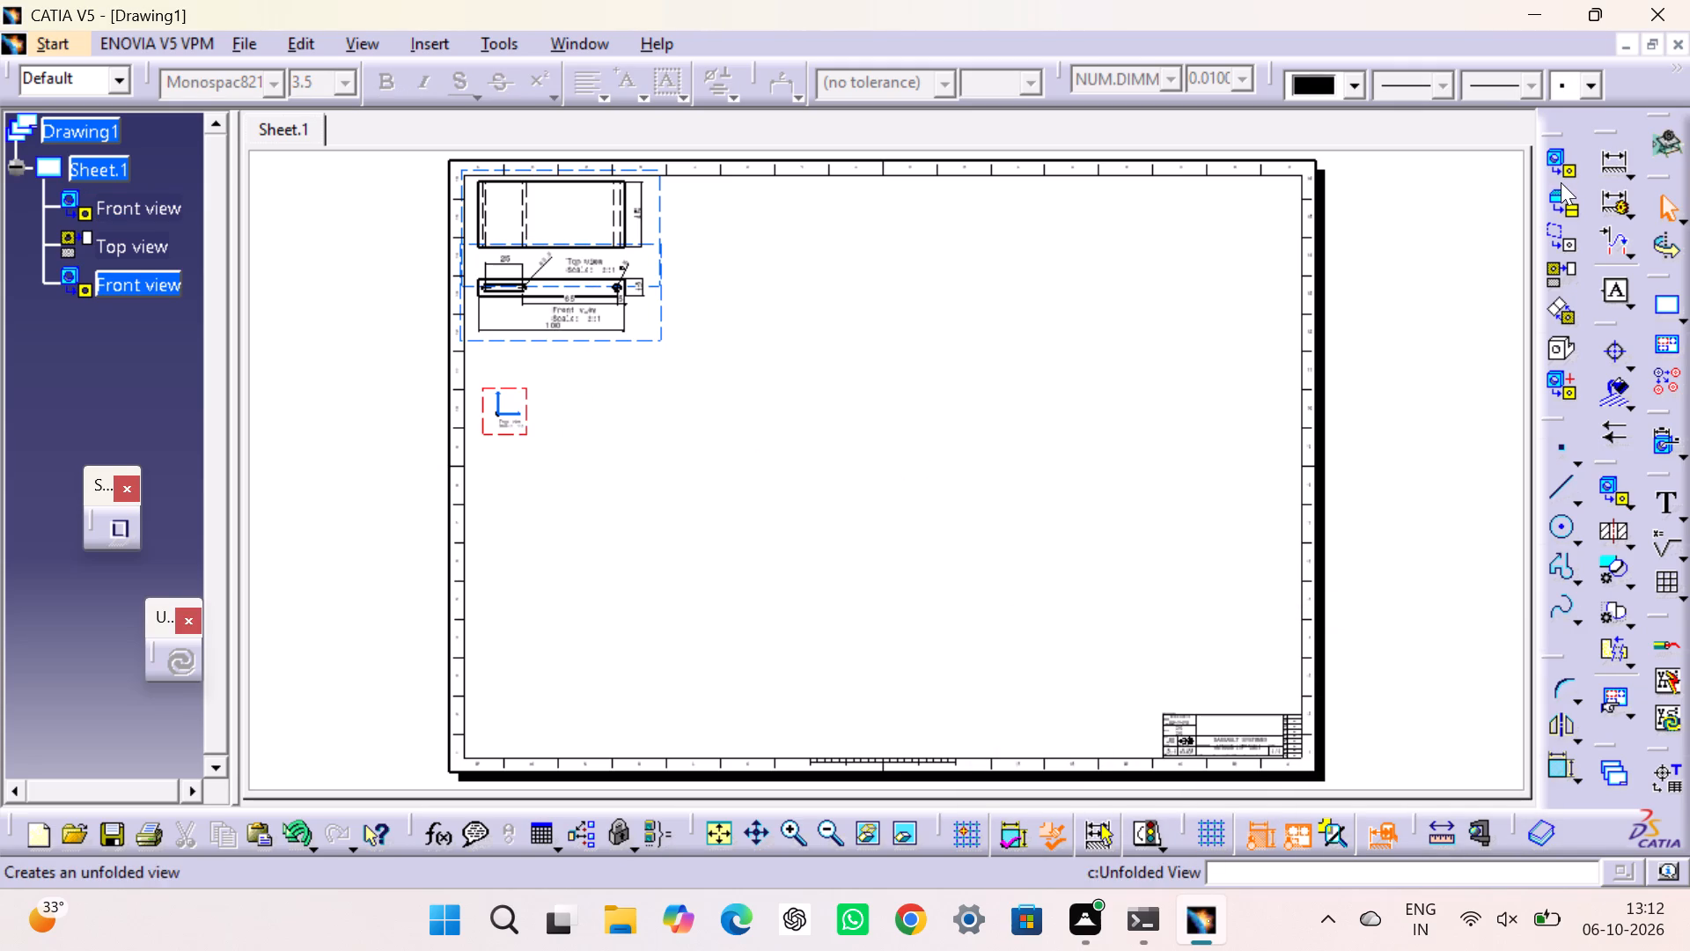
Set the scale of the long pin's front view to 3:1.
{"action": "right_click", "coordinate": [531, 389]}
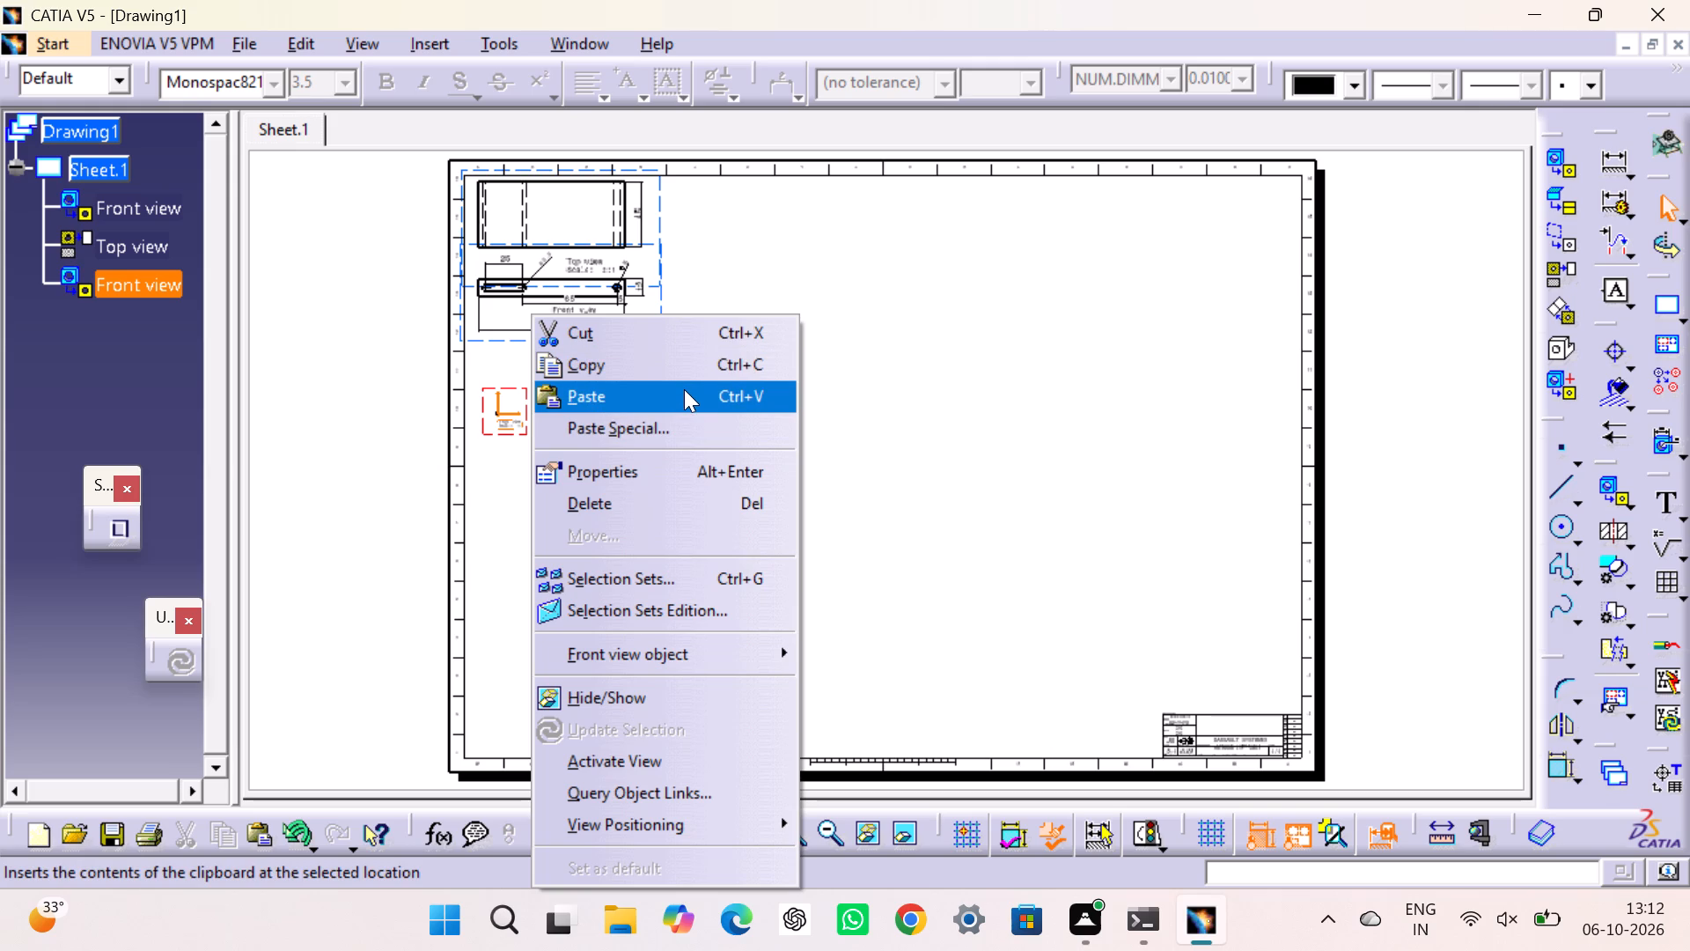
{"action": "left_click", "coordinate": [665, 469]}
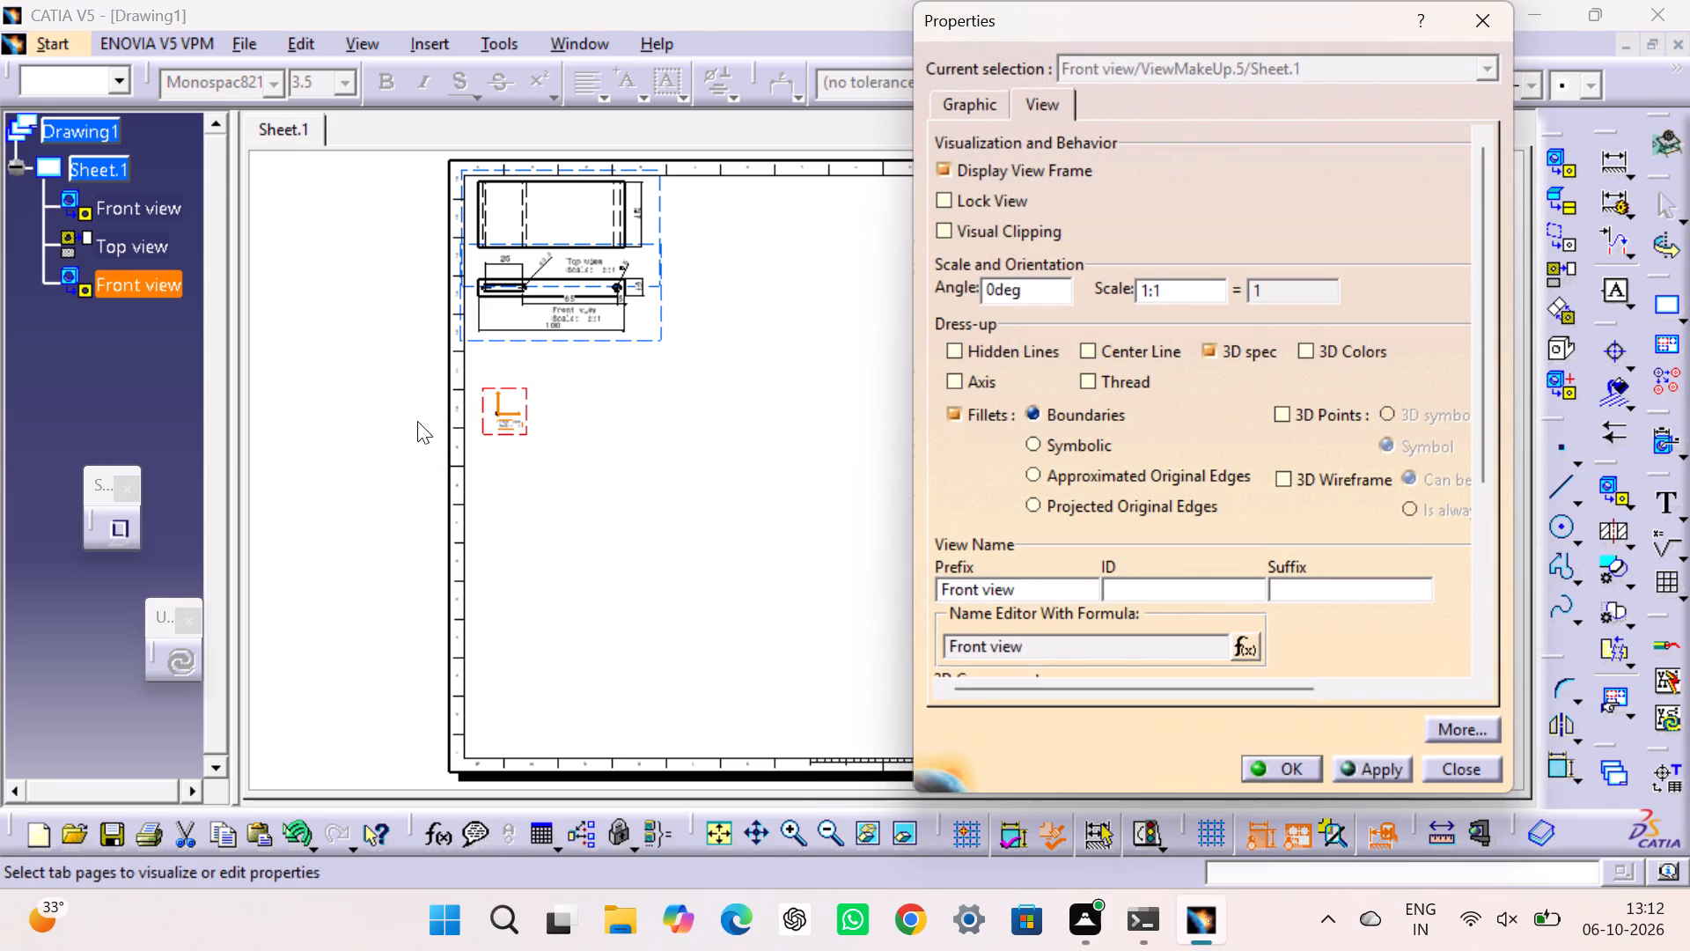
{"action": "key", "text": "Right"}
{"action": "key", "text": "BackSpace"}
{"action": "key", "text": "3"}
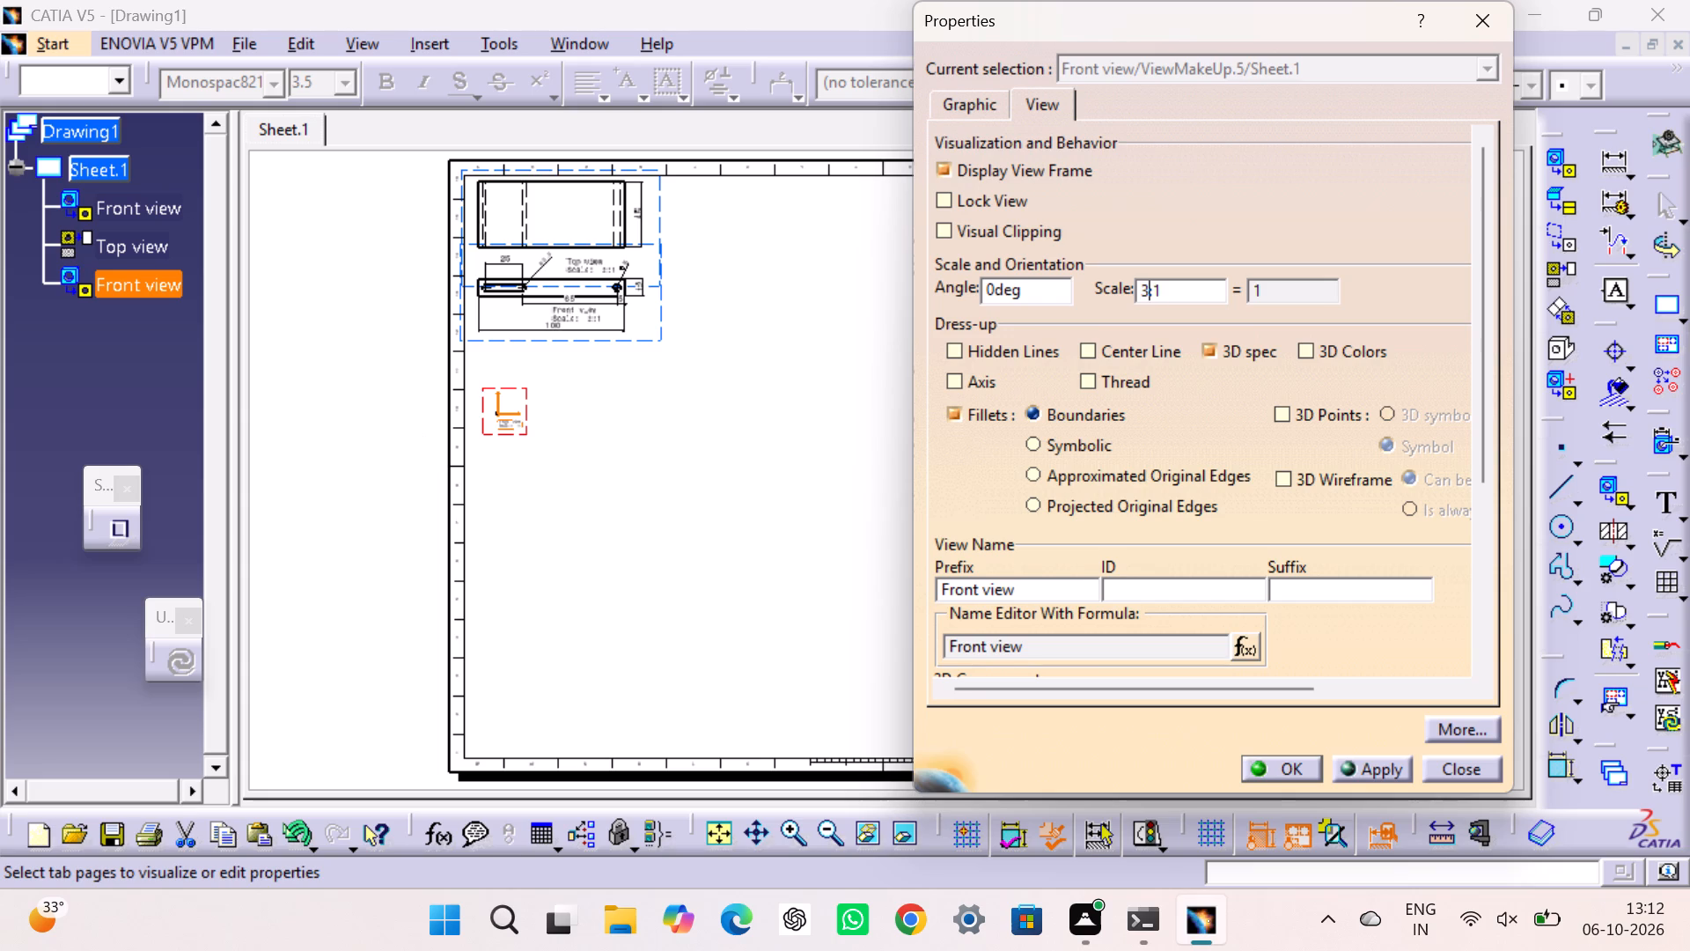
{"action": "key", "text": "Return"}
{"action": "left_click_drag", "start_coordinate": [713, 463], "coordinate": [705, 465]}
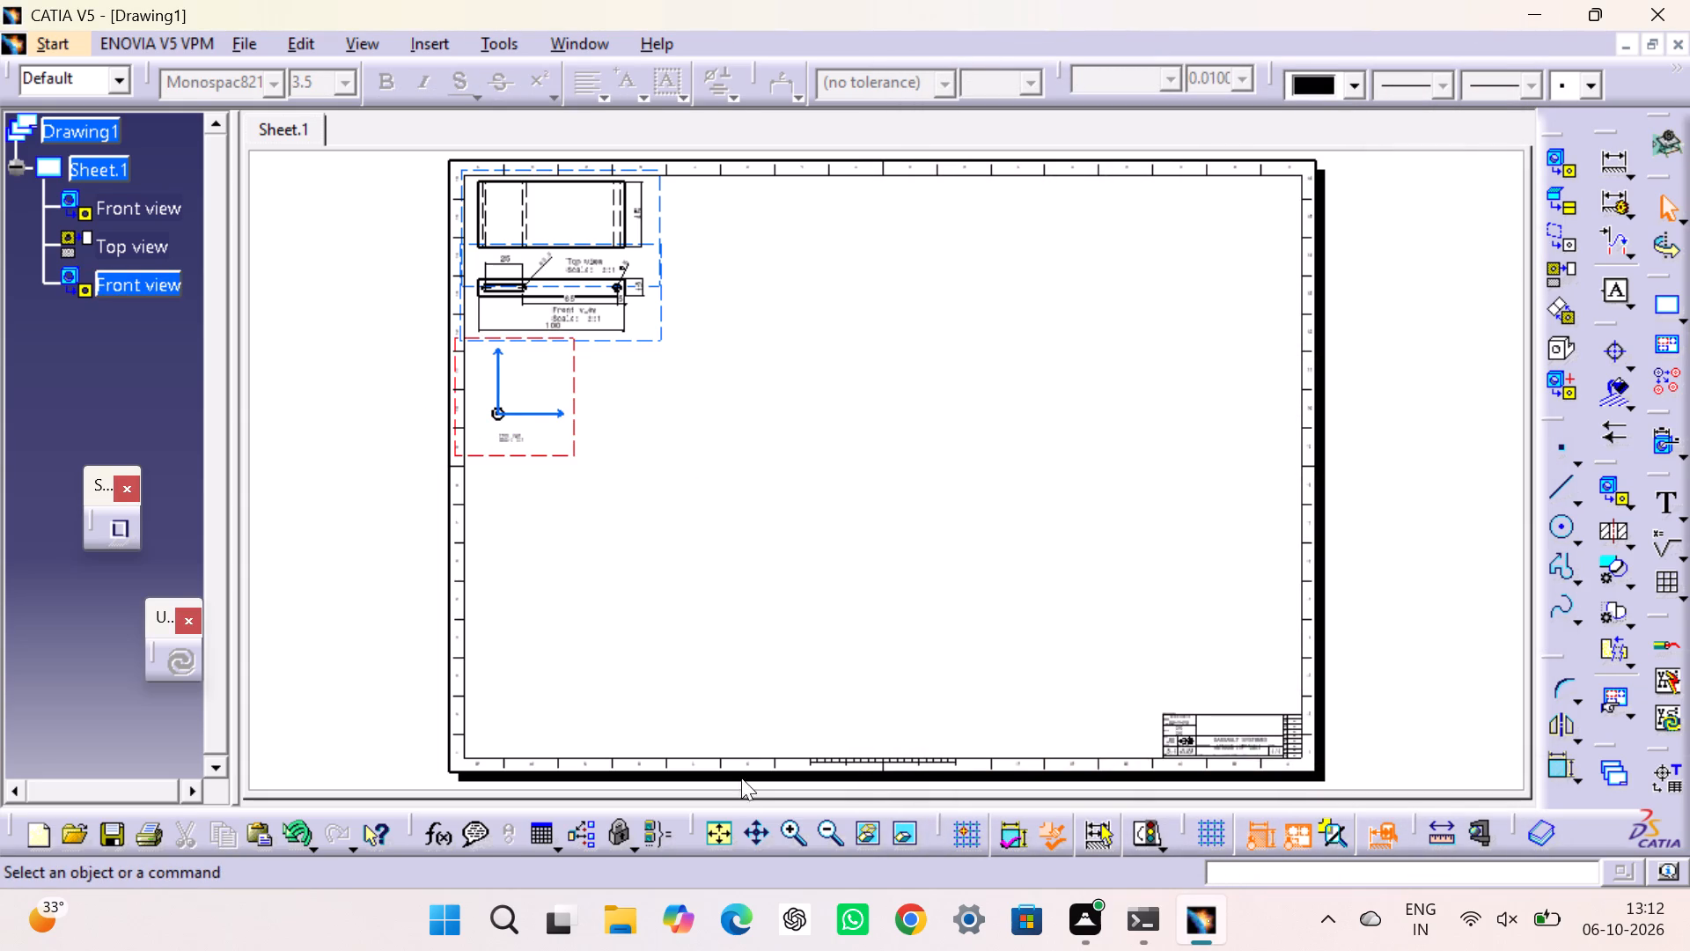
Project the long pin's left view from its front view, placing it to the right of the end circle.
{"action": "left_click", "coordinate": [731, 831]}
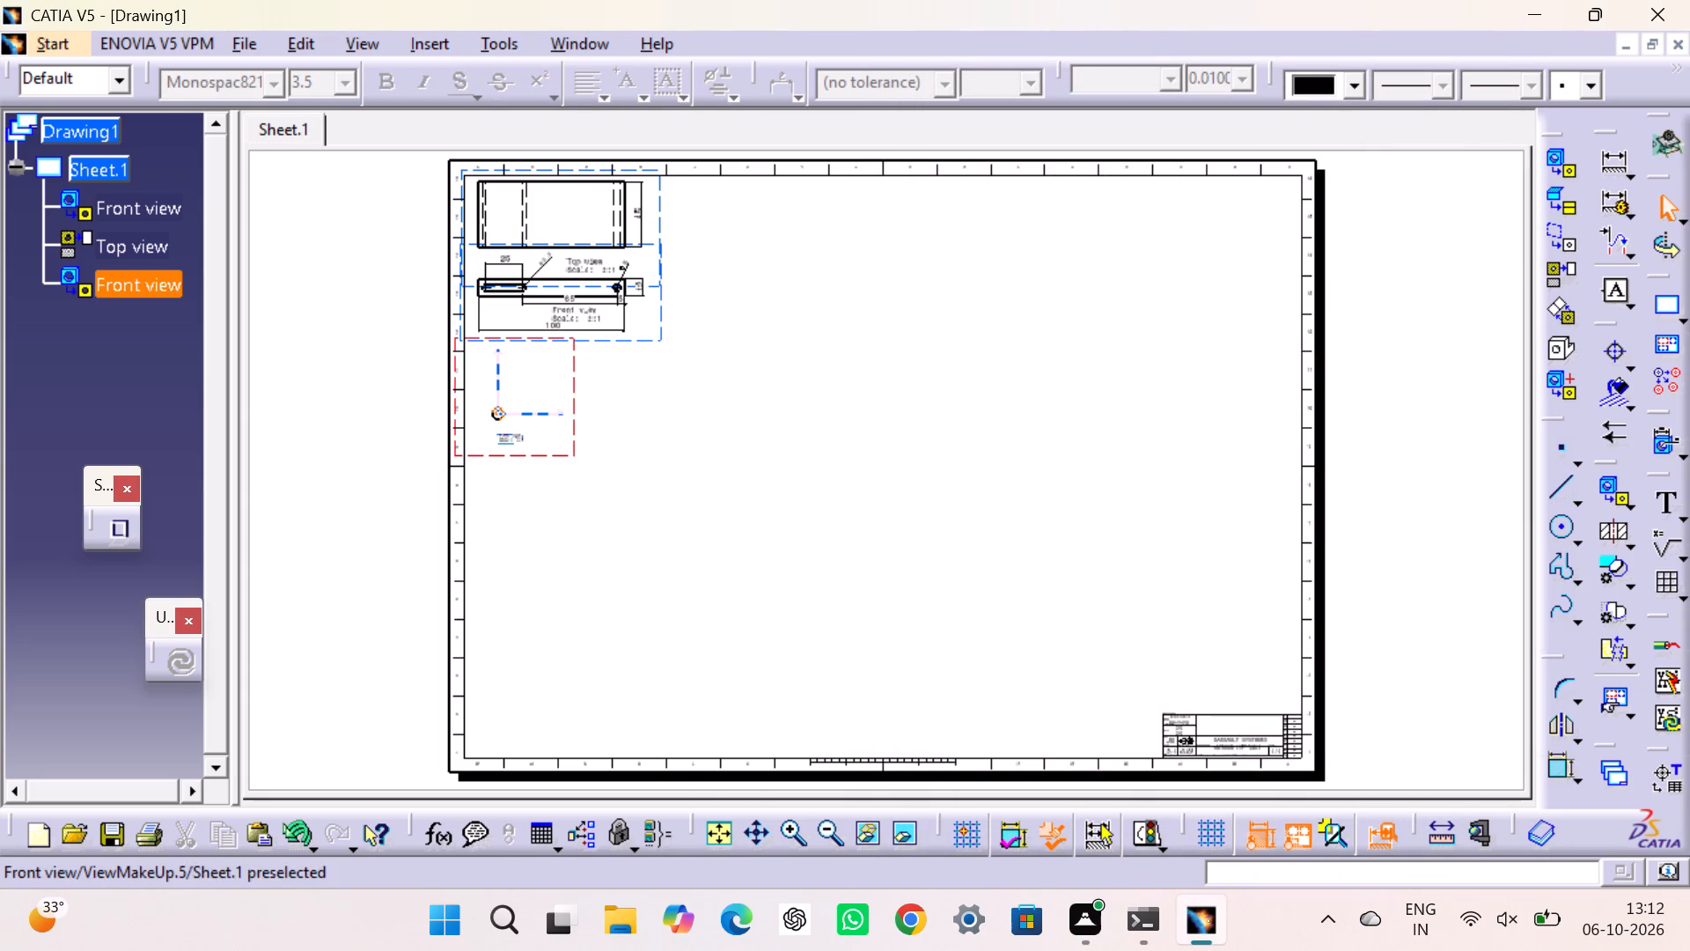
{"action": "left_click", "coordinate": [1555, 282]}
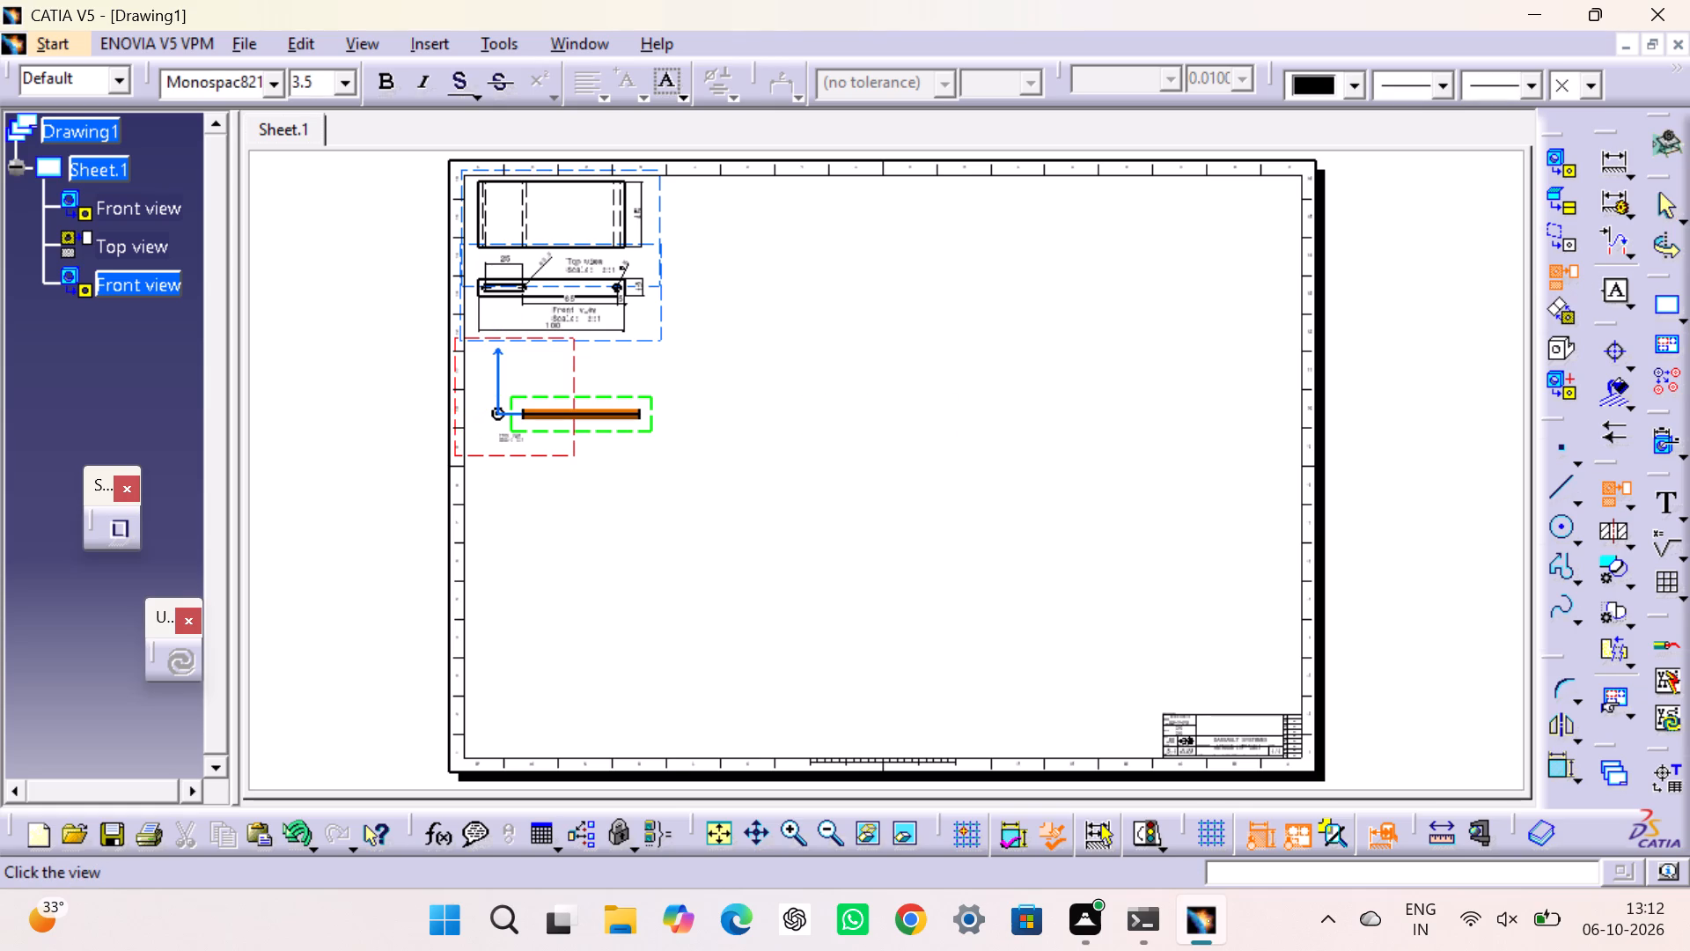
{"action": "left_click", "coordinate": [584, 408]}
{"action": "left_click", "coordinate": [912, 358]}
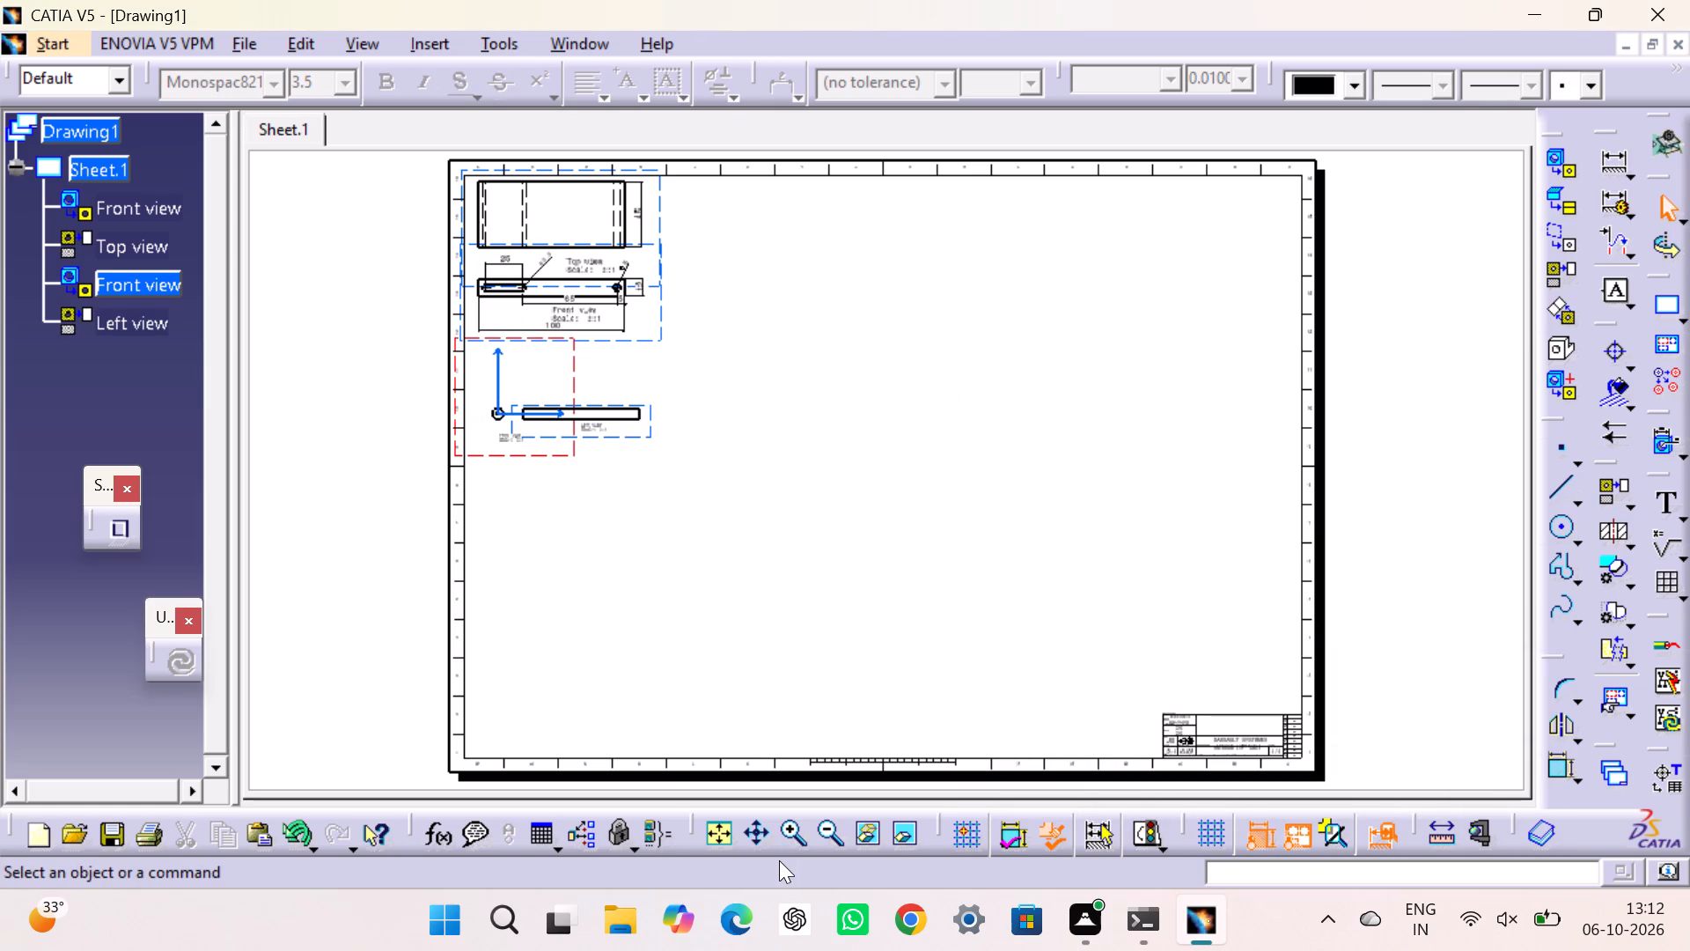
Move the long pin's left view further right so its outline clears the front view's frame.
{"action": "triple_click", "coordinate": [788, 822]}
{"action": "middle_click_drag", "start_coordinate": [727, 537], "coordinate": [945, 537]}
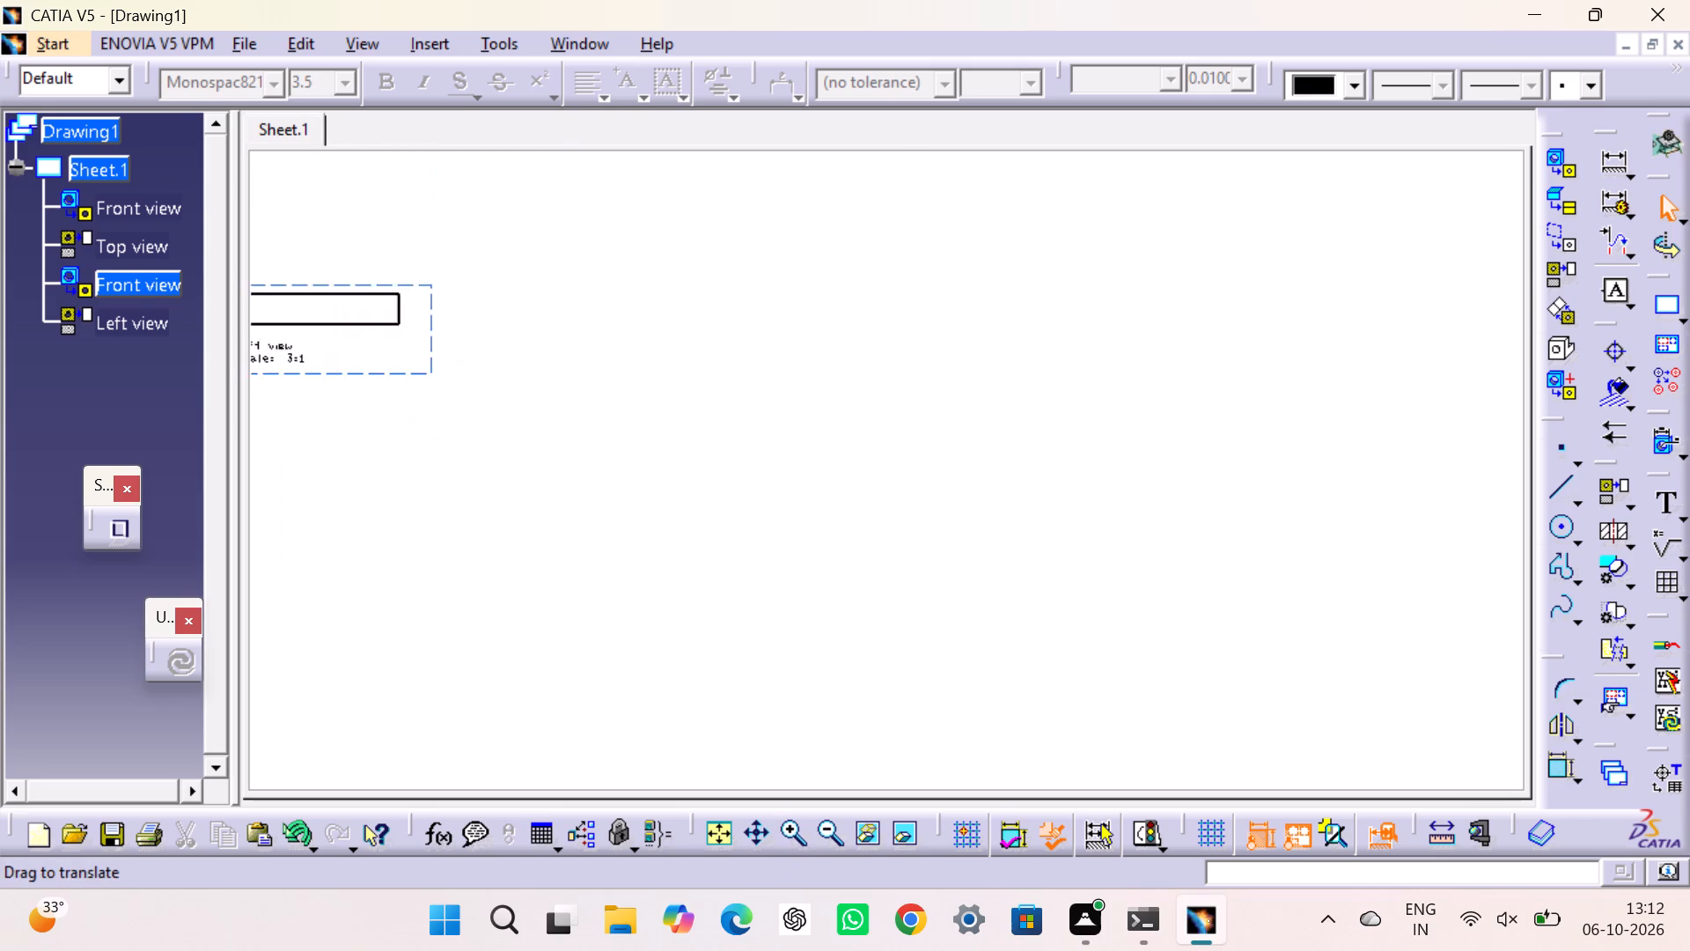
{"action": "middle_click_drag", "start_coordinate": [945, 537], "coordinate": [1128, 498]}
{"action": "middle_click_drag", "start_coordinate": [209, 406], "coordinate": [933, 633]}
{"action": "middle_click_drag", "start_coordinate": [640, 452], "coordinate": [1013, 534]}
{"action": "left_click_drag", "start_coordinate": [994, 360], "coordinate": [1035, 358]}
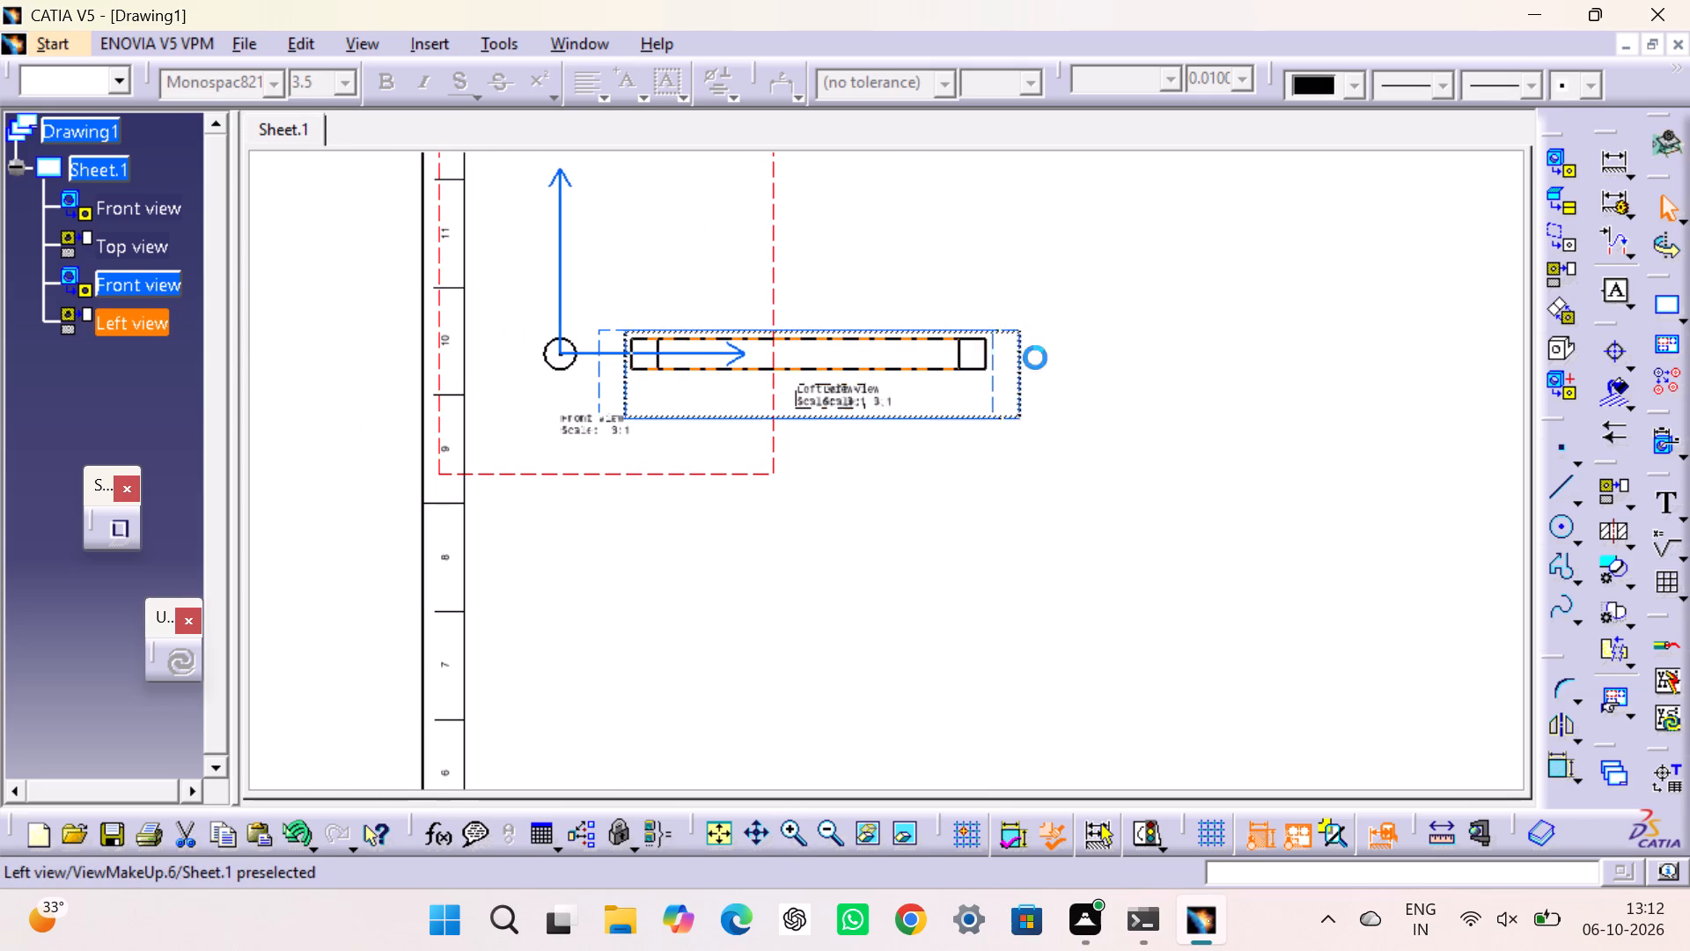
{"action": "left_click_drag", "start_coordinate": [1035, 358], "coordinate": [1162, 345]}
{"action": "left_click_drag", "start_coordinate": [1011, 585], "coordinate": [994, 574]}
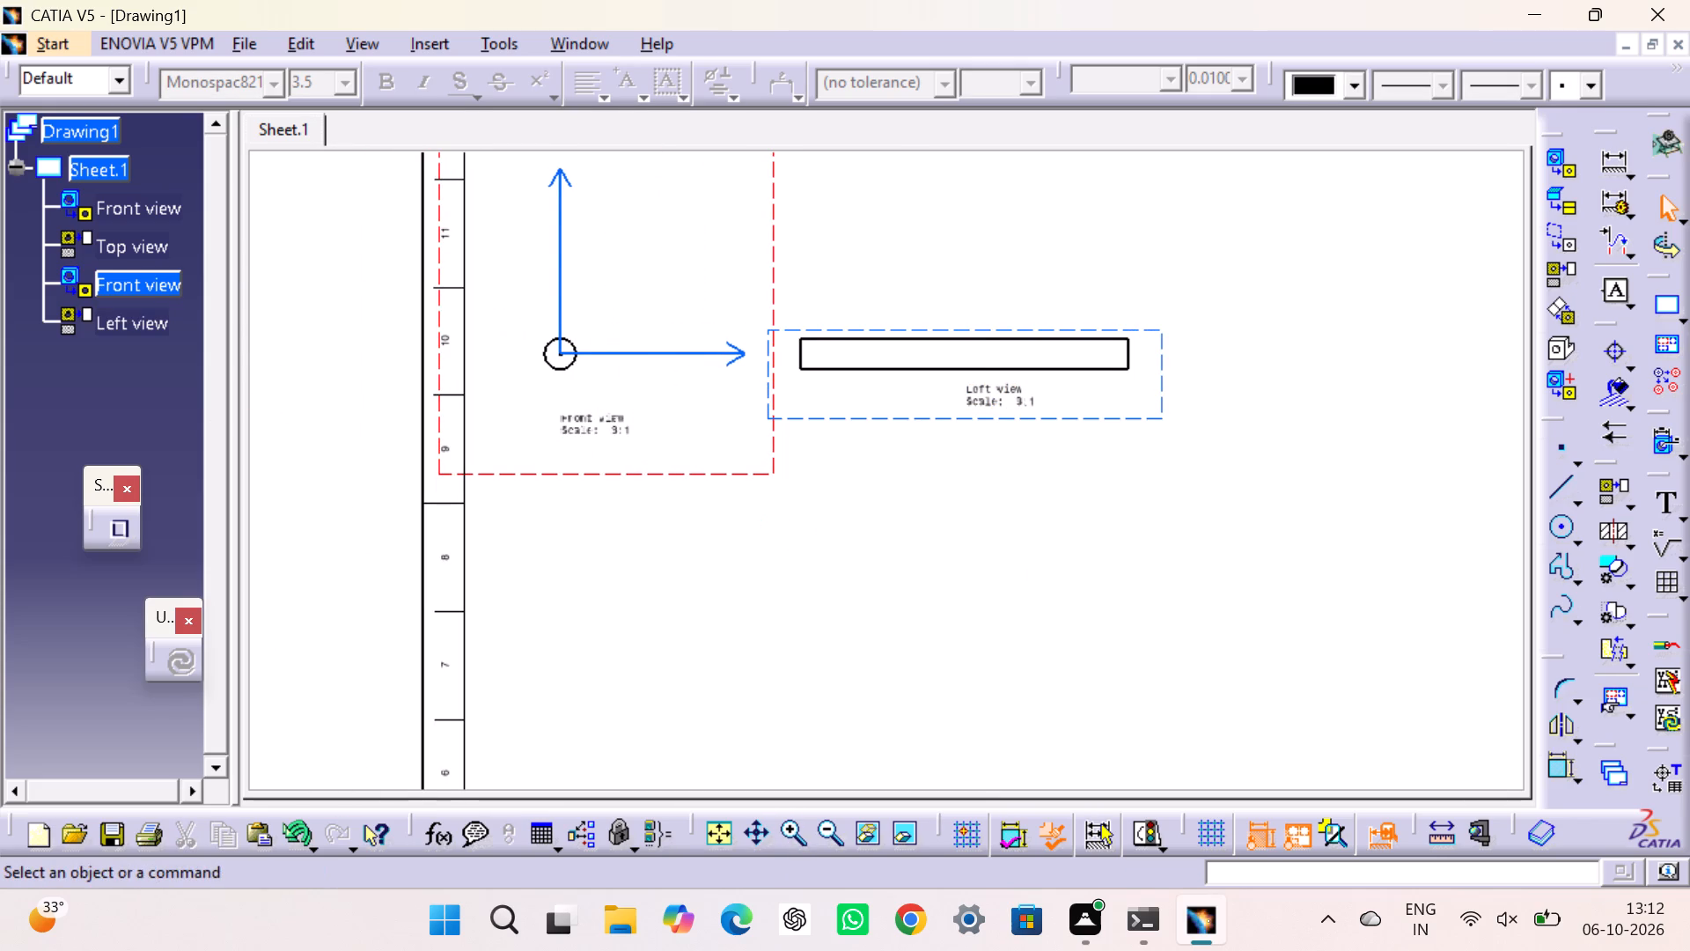
Set the scale of the long pin's front view to 4:1.
{"action": "right_click", "coordinate": [712, 476]}
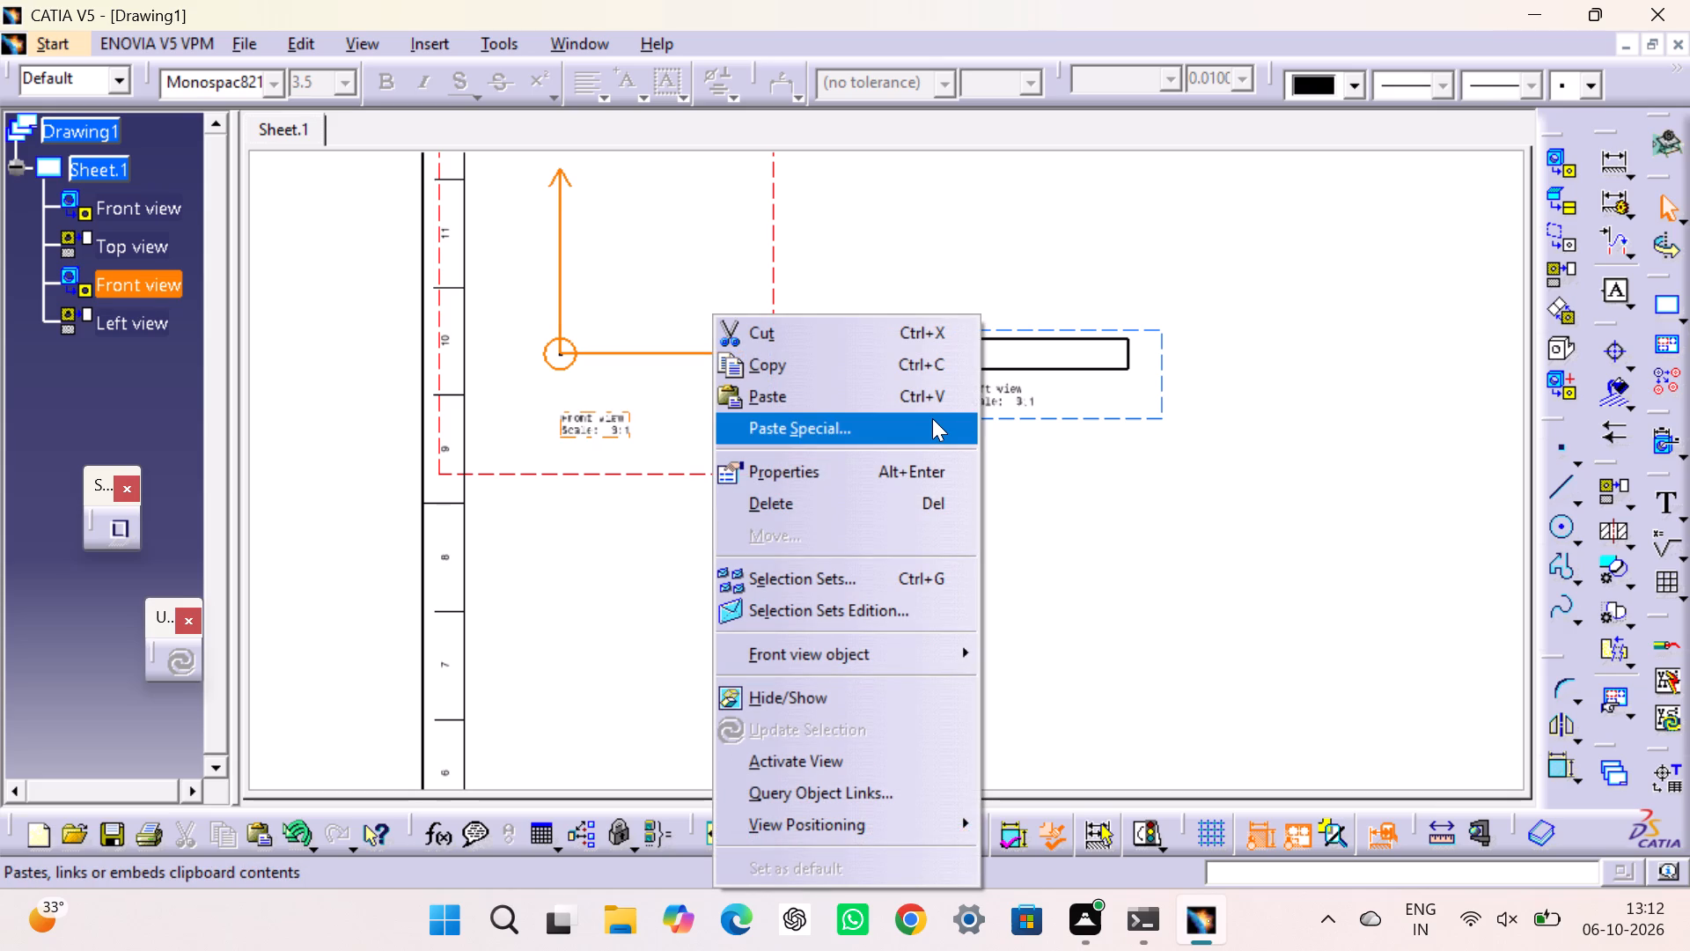
{"action": "left_click", "coordinate": [888, 467]}
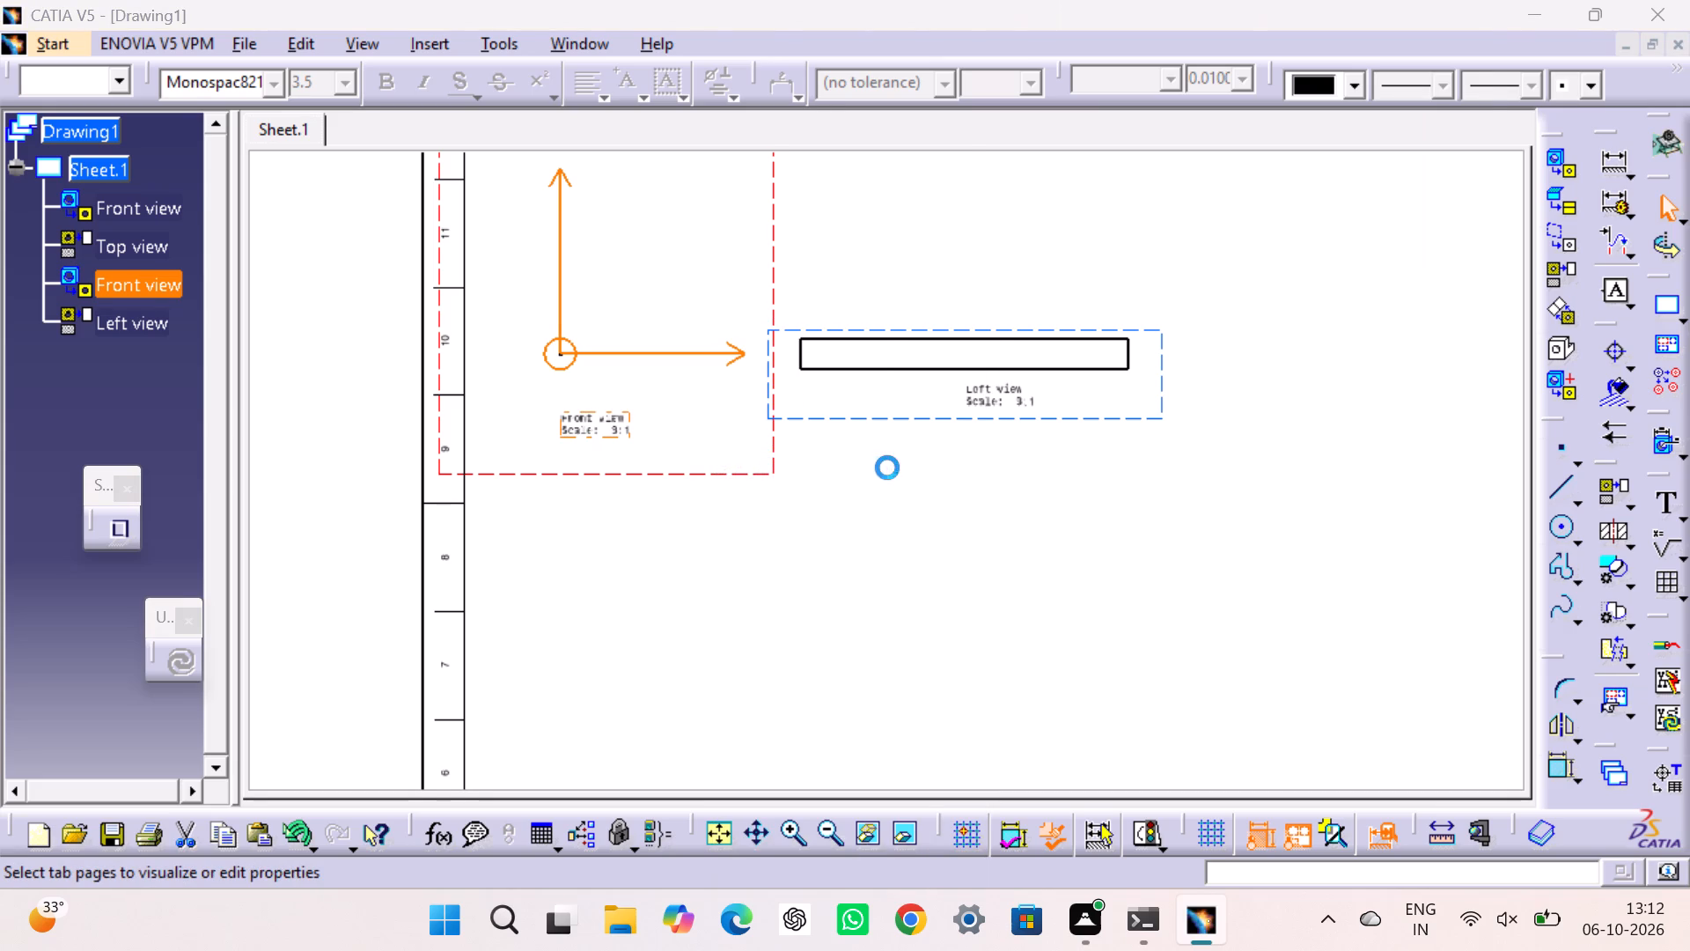
{"action": "key", "text": "Right"}
{"action": "key", "text": "BackSpace"}
{"action": "key", "text": "4"}
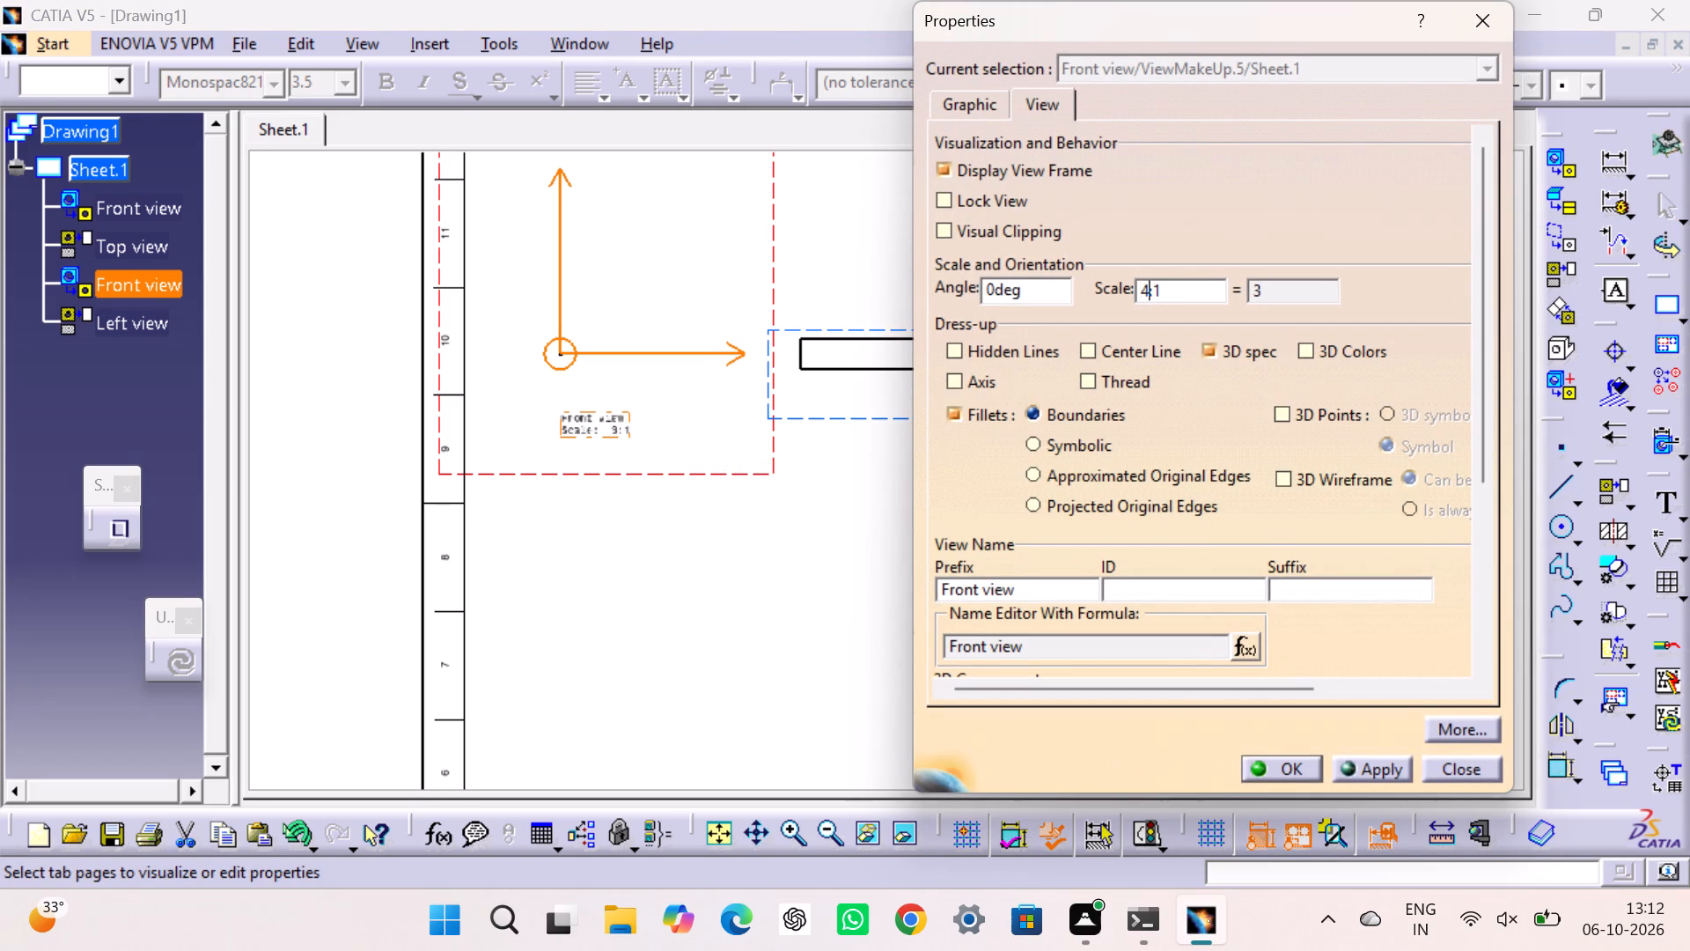
{"action": "key", "text": "Return"}
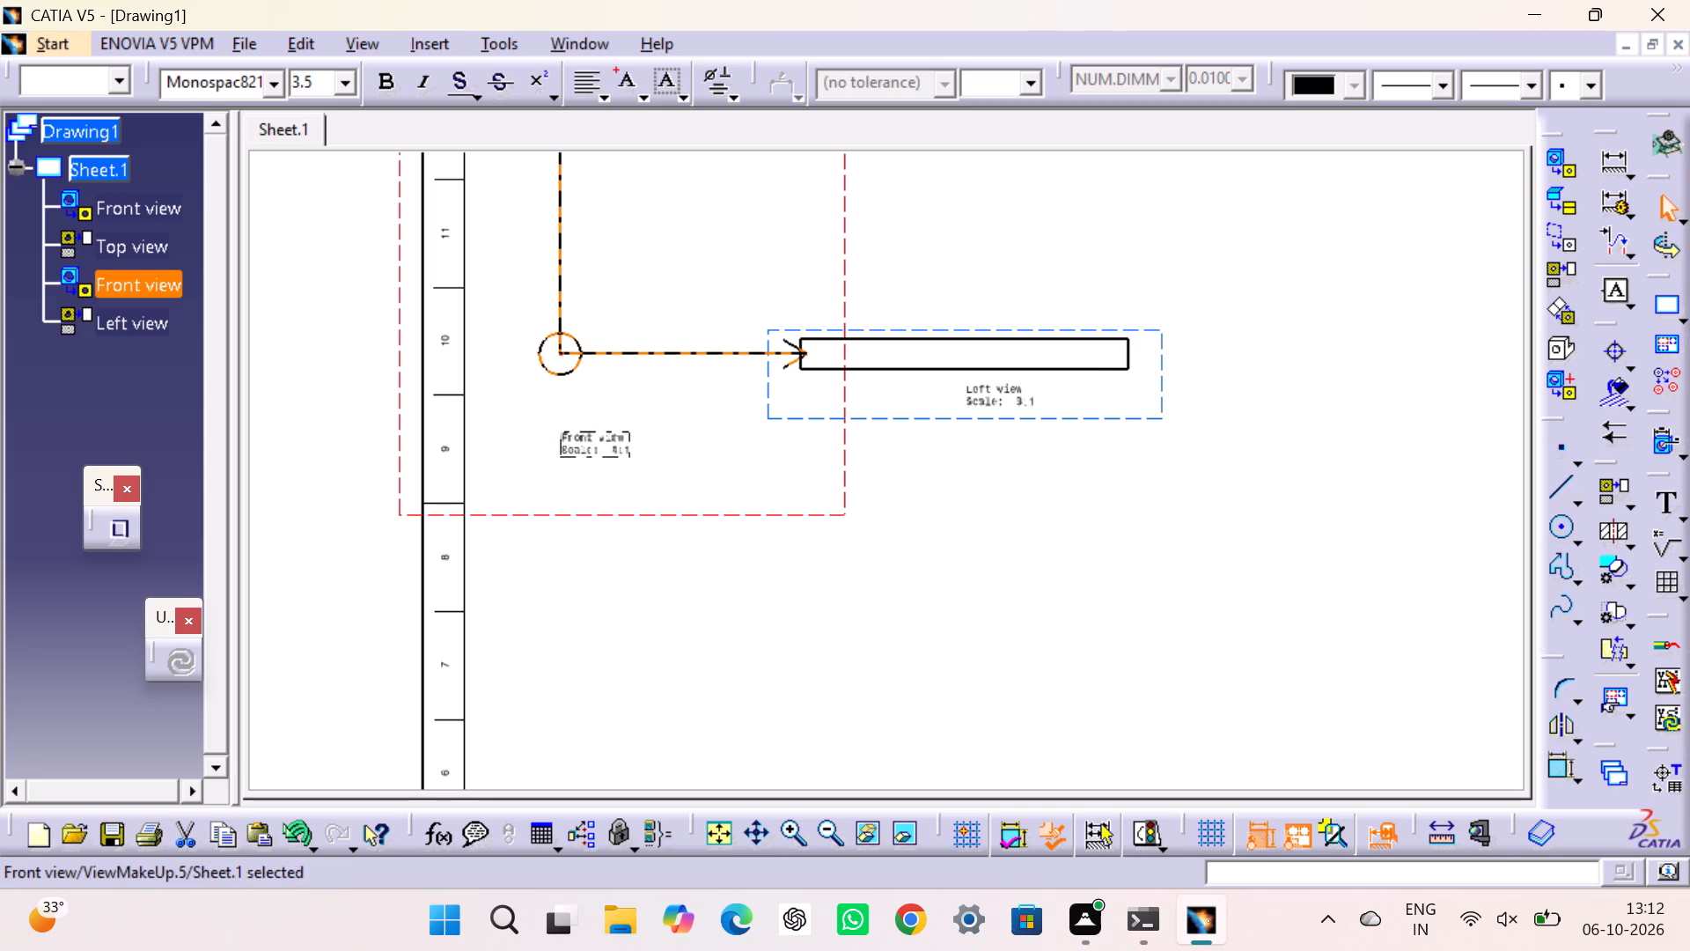
{"action": "right_click_drag", "start_coordinate": [819, 518], "coordinate": [824, 505]}
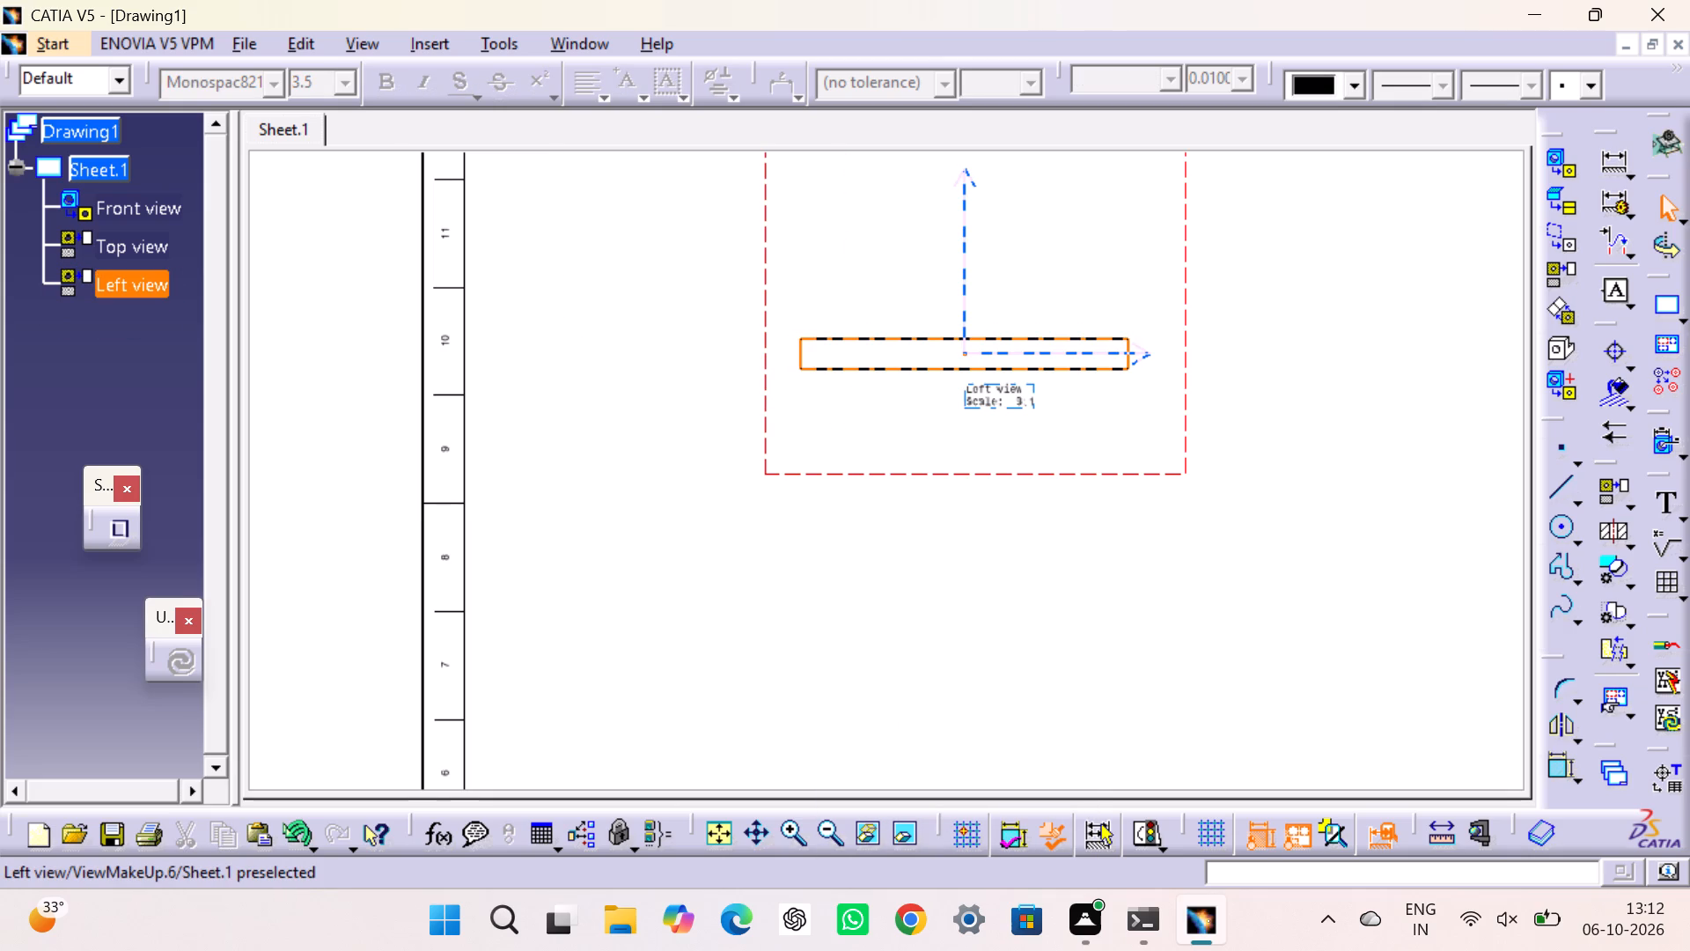
{"action": "key", "text": "ctrl+z"}
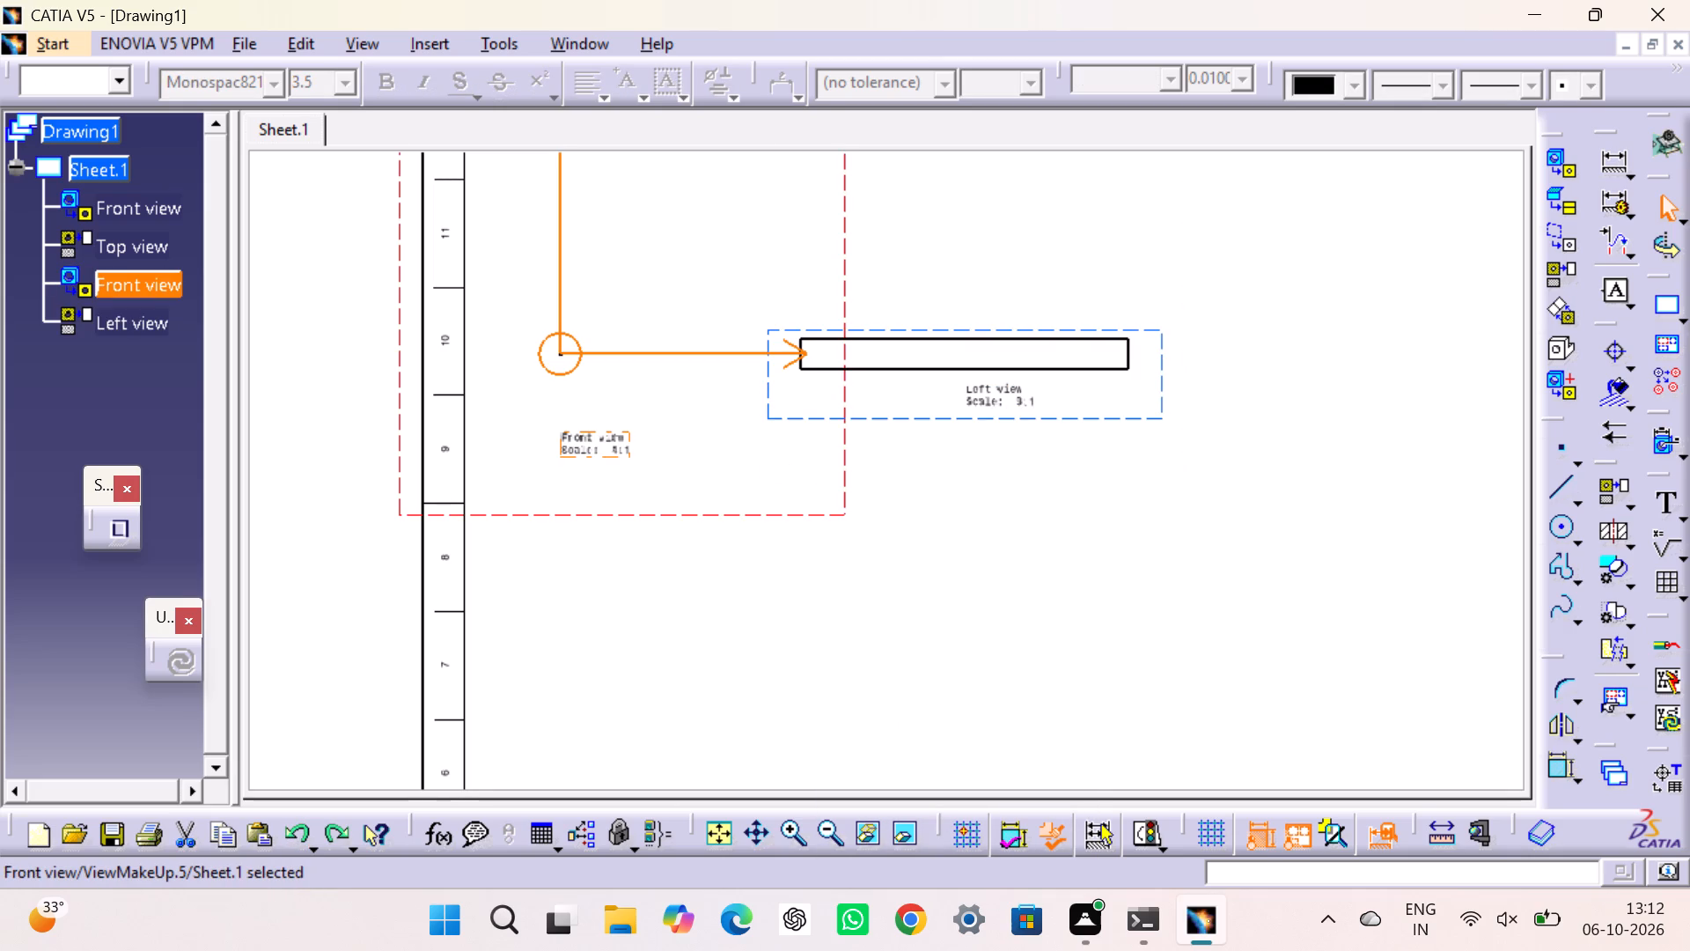
Set the scale of the long pin's front view to 5:1.
{"action": "right_click", "coordinate": [704, 516]}
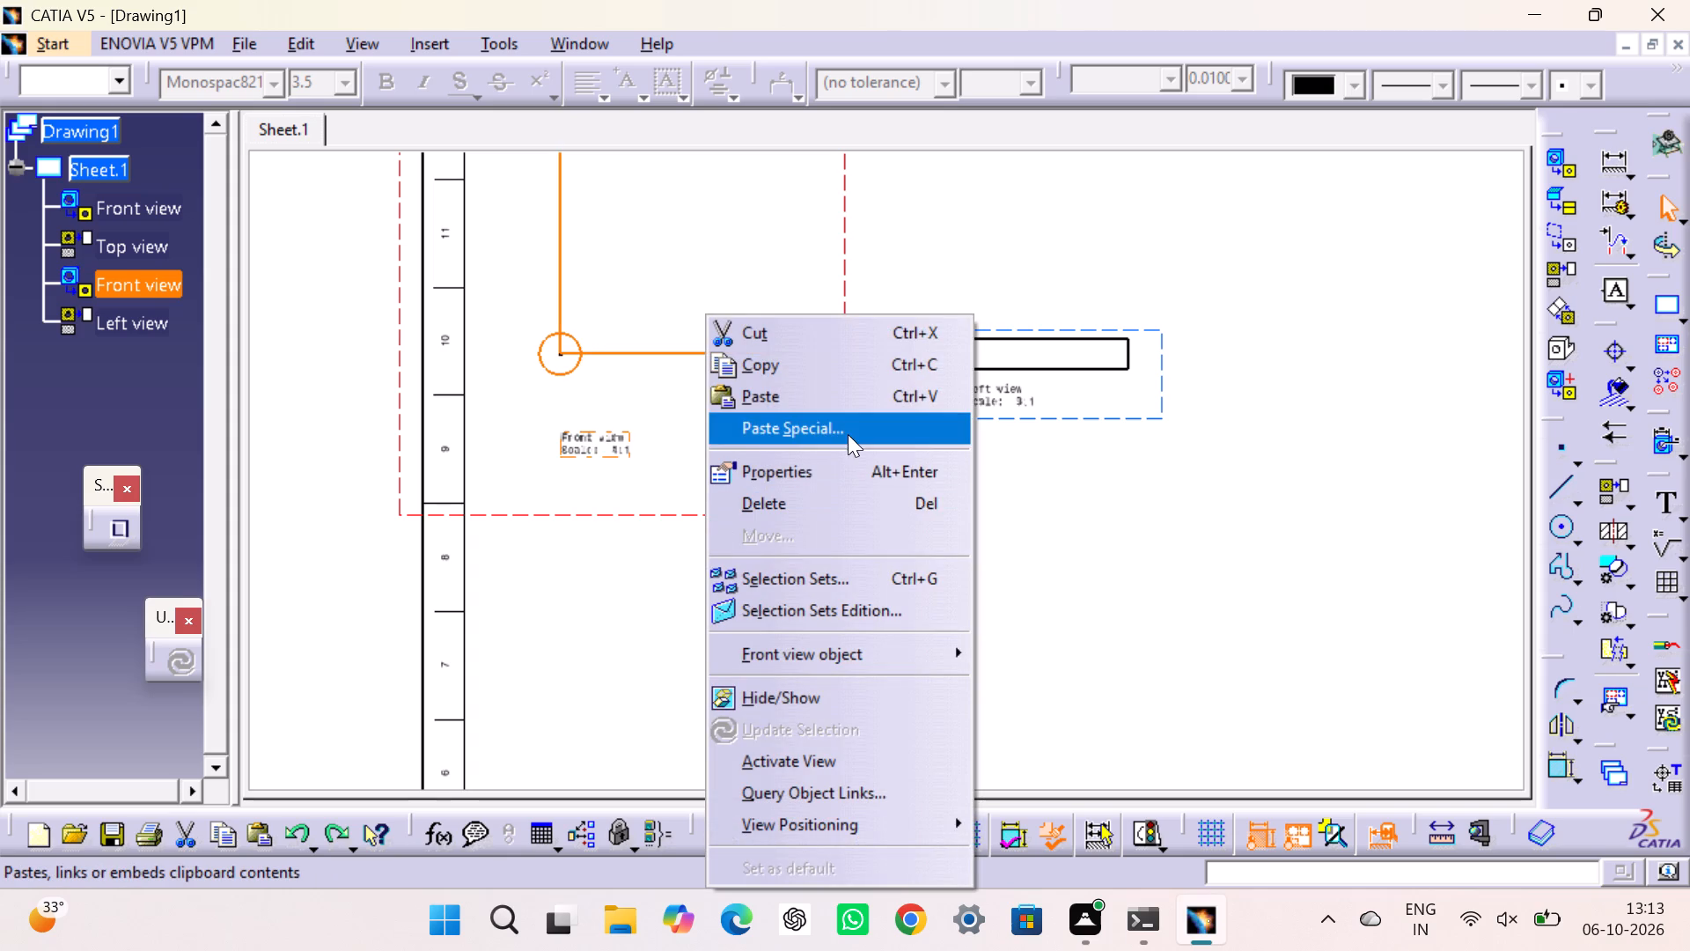
{"action": "left_click", "coordinate": [841, 465]}
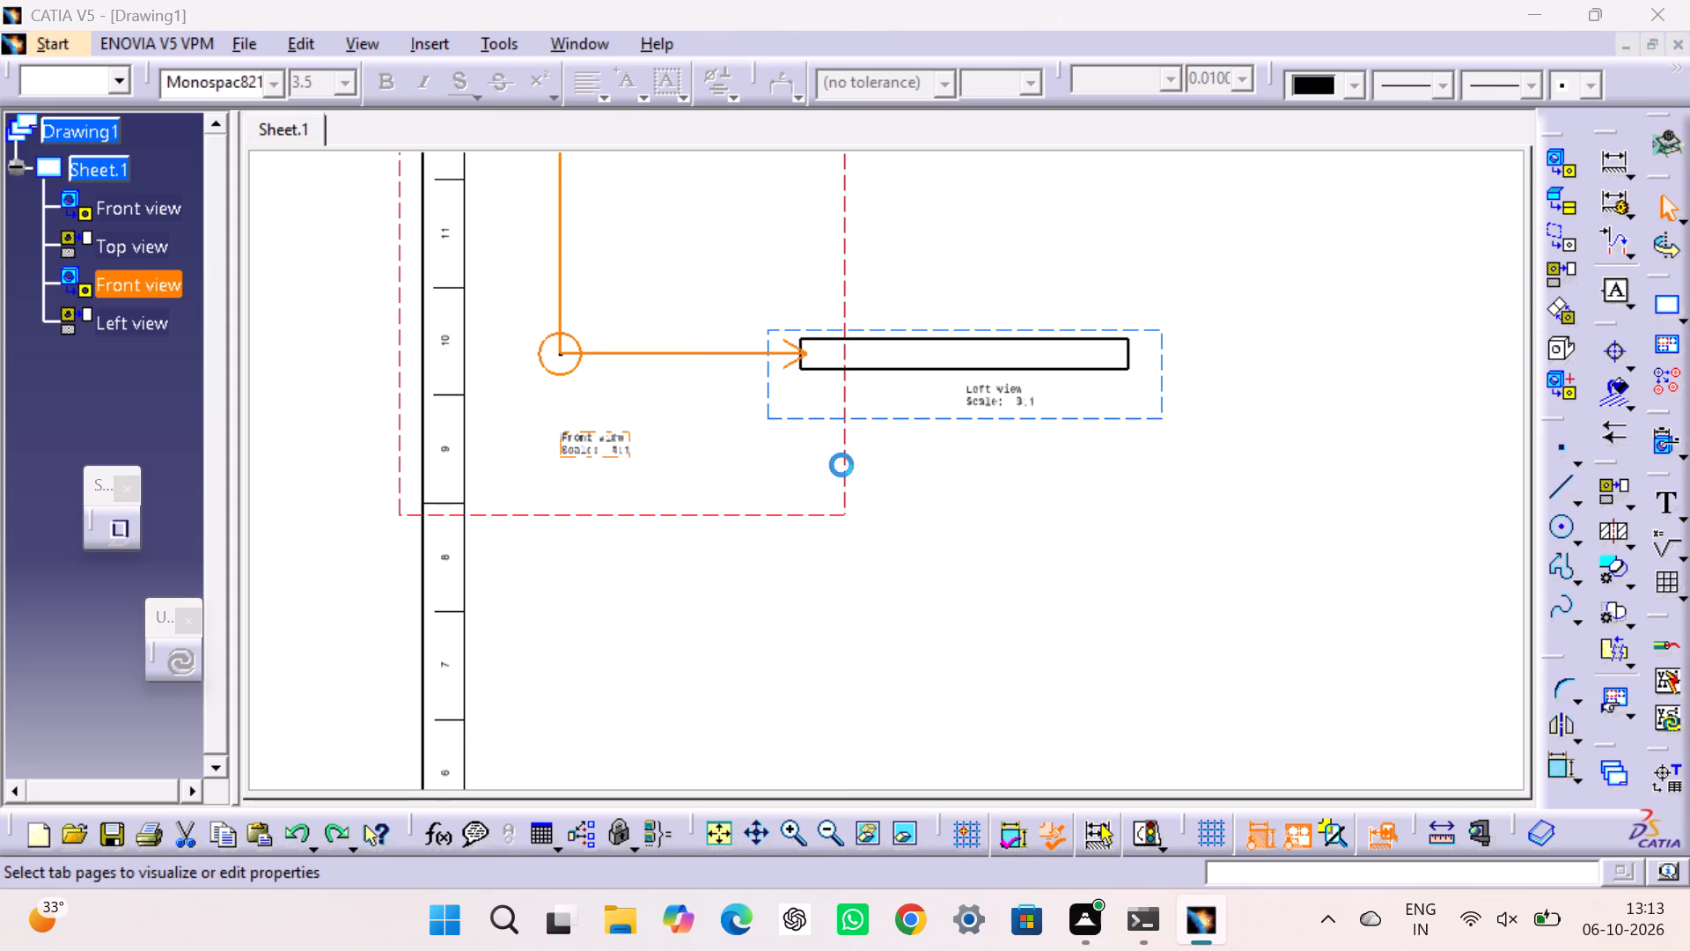
{"action": "key", "text": "Right"}
{"action": "key", "text": "BackSpace"}
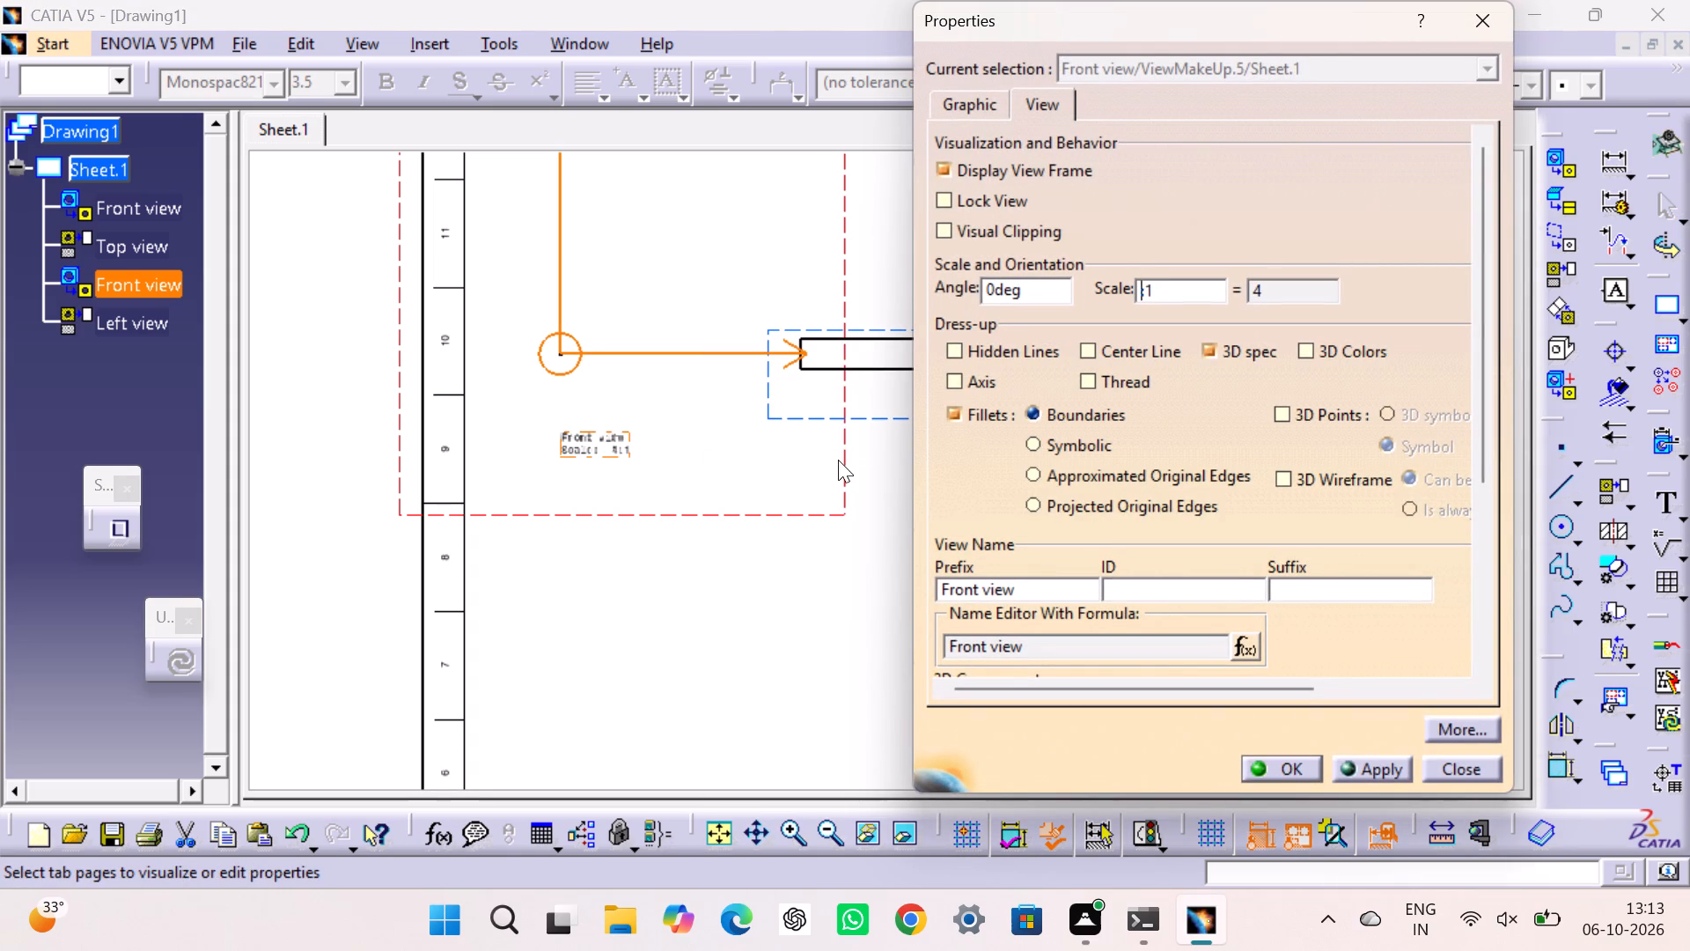
{"action": "key", "text": "5"}
{"action": "key", "text": "Return"}
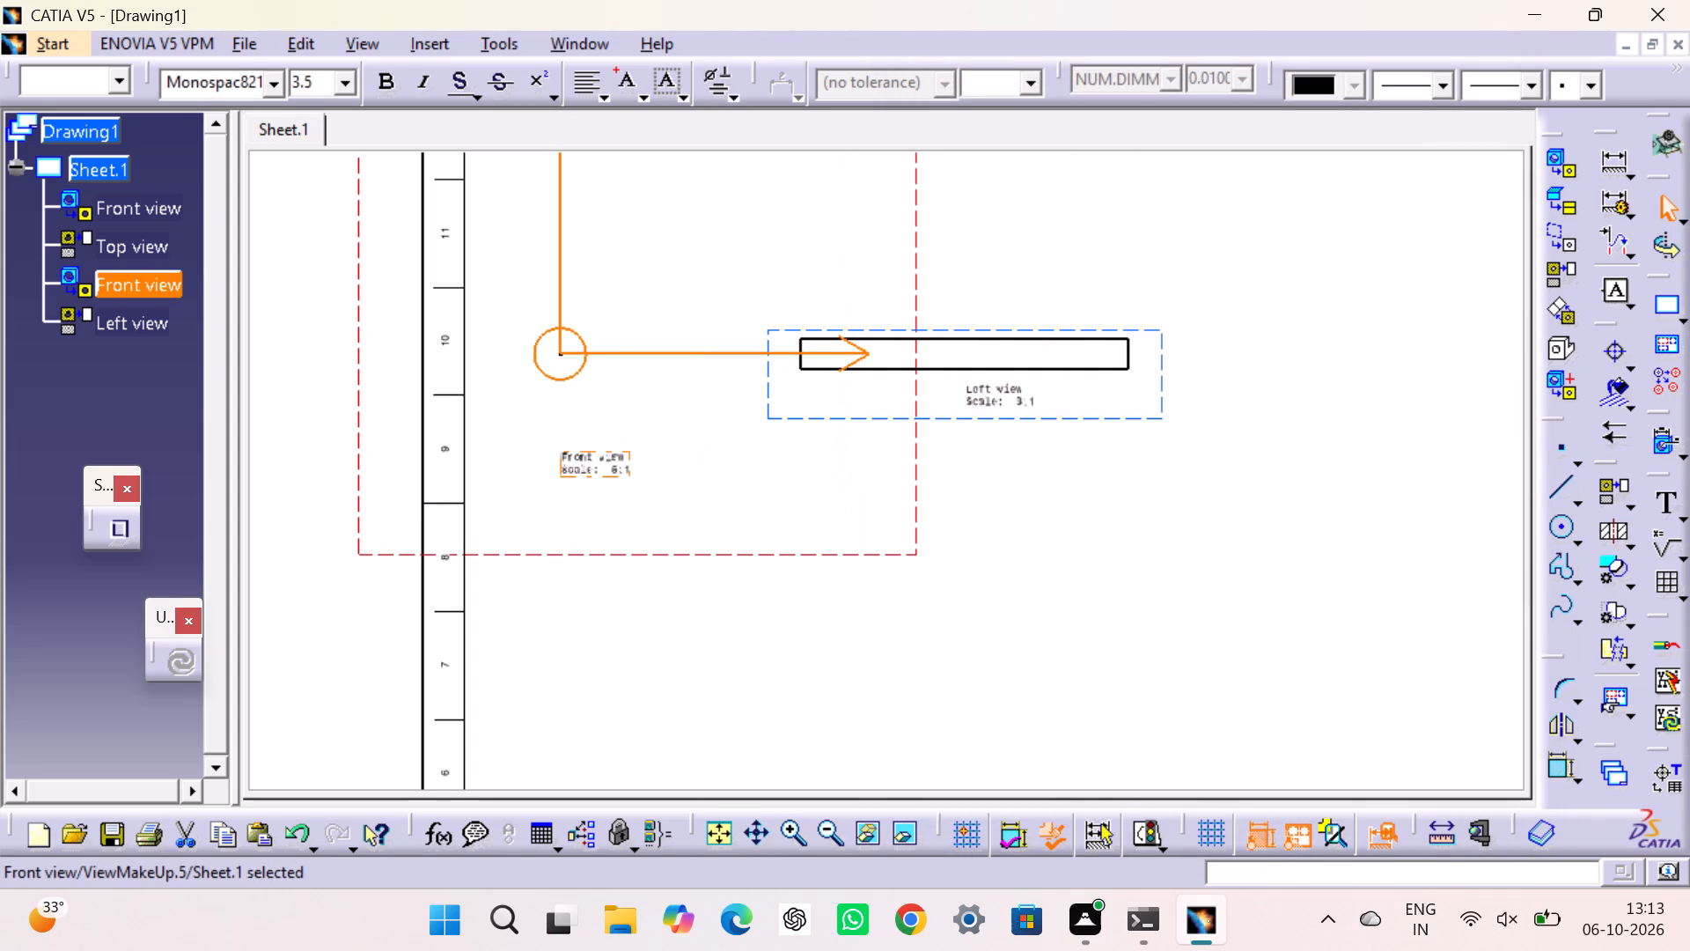
{"action": "left_click", "coordinate": [1141, 208]}
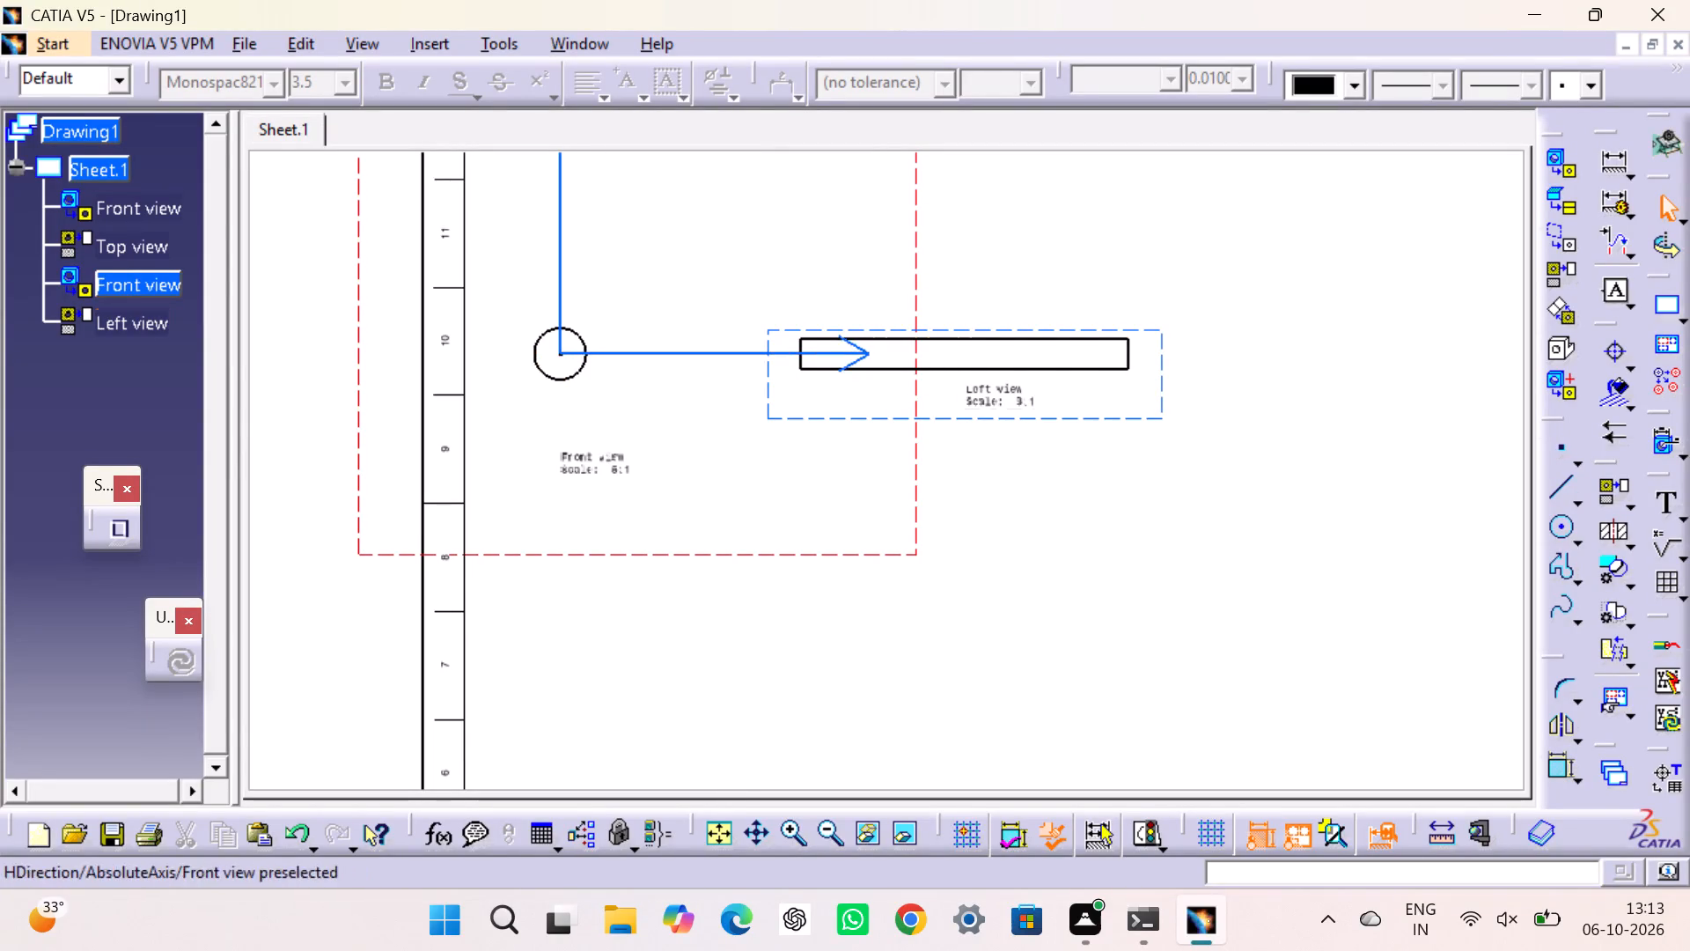
Delete the long pin's outdated 3:1 left view.
{"action": "left_click", "coordinate": [1093, 328]}
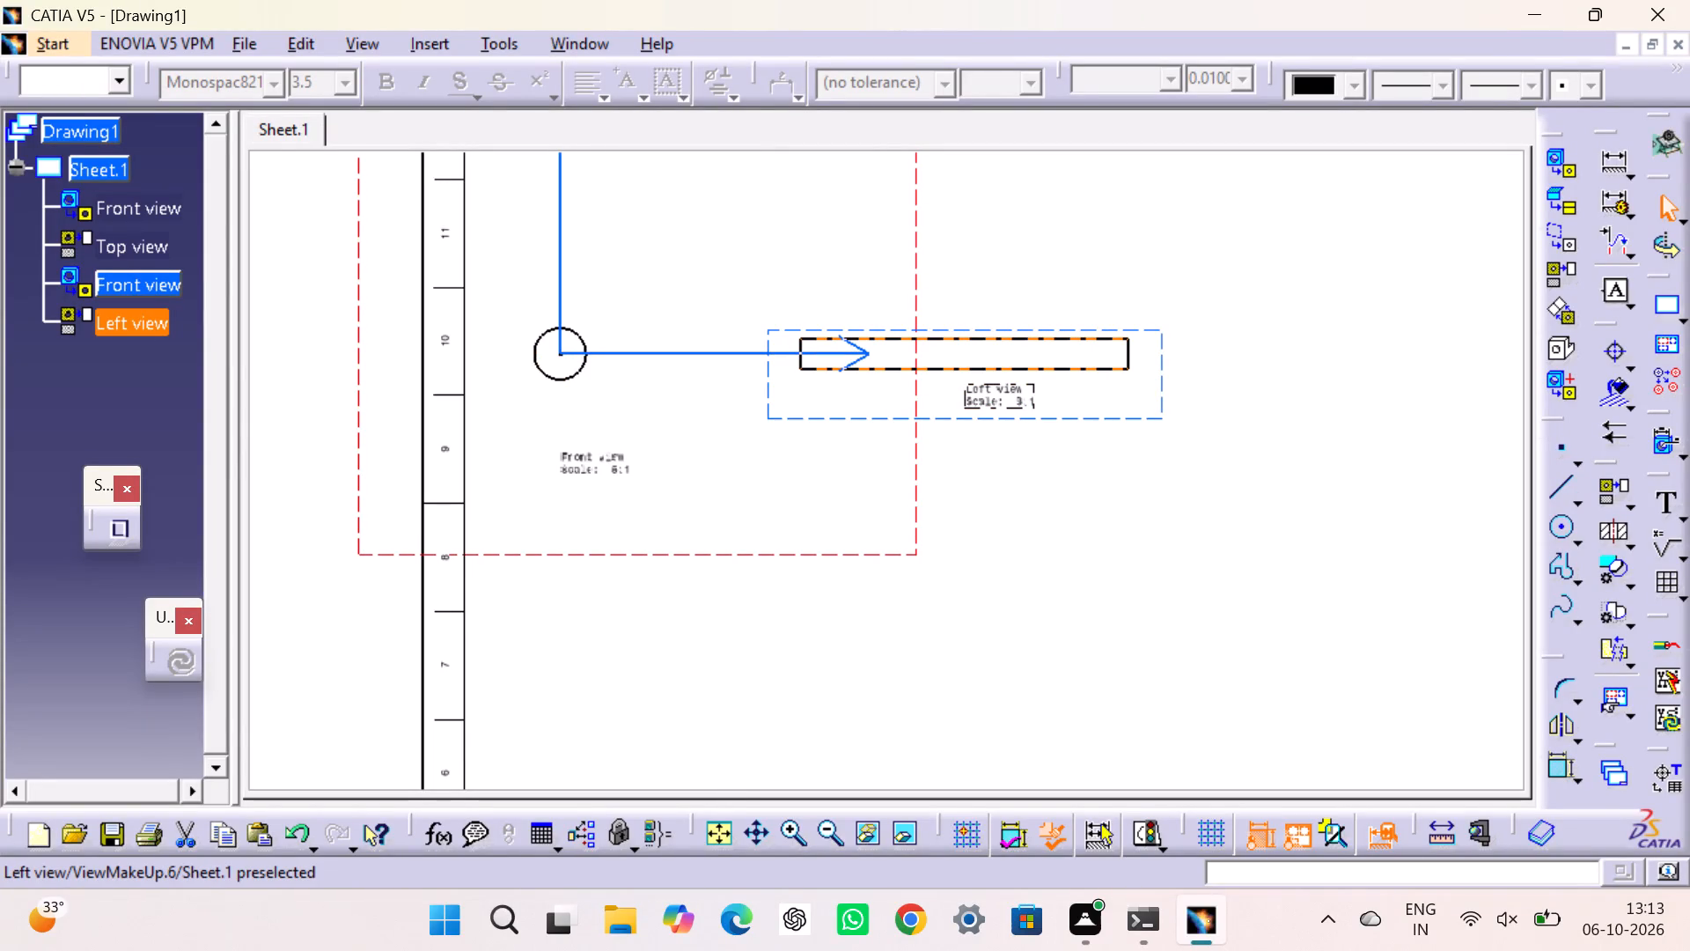
{"action": "key", "text": "Delete"}
{"action": "left_click", "coordinate": [1078, 322]}
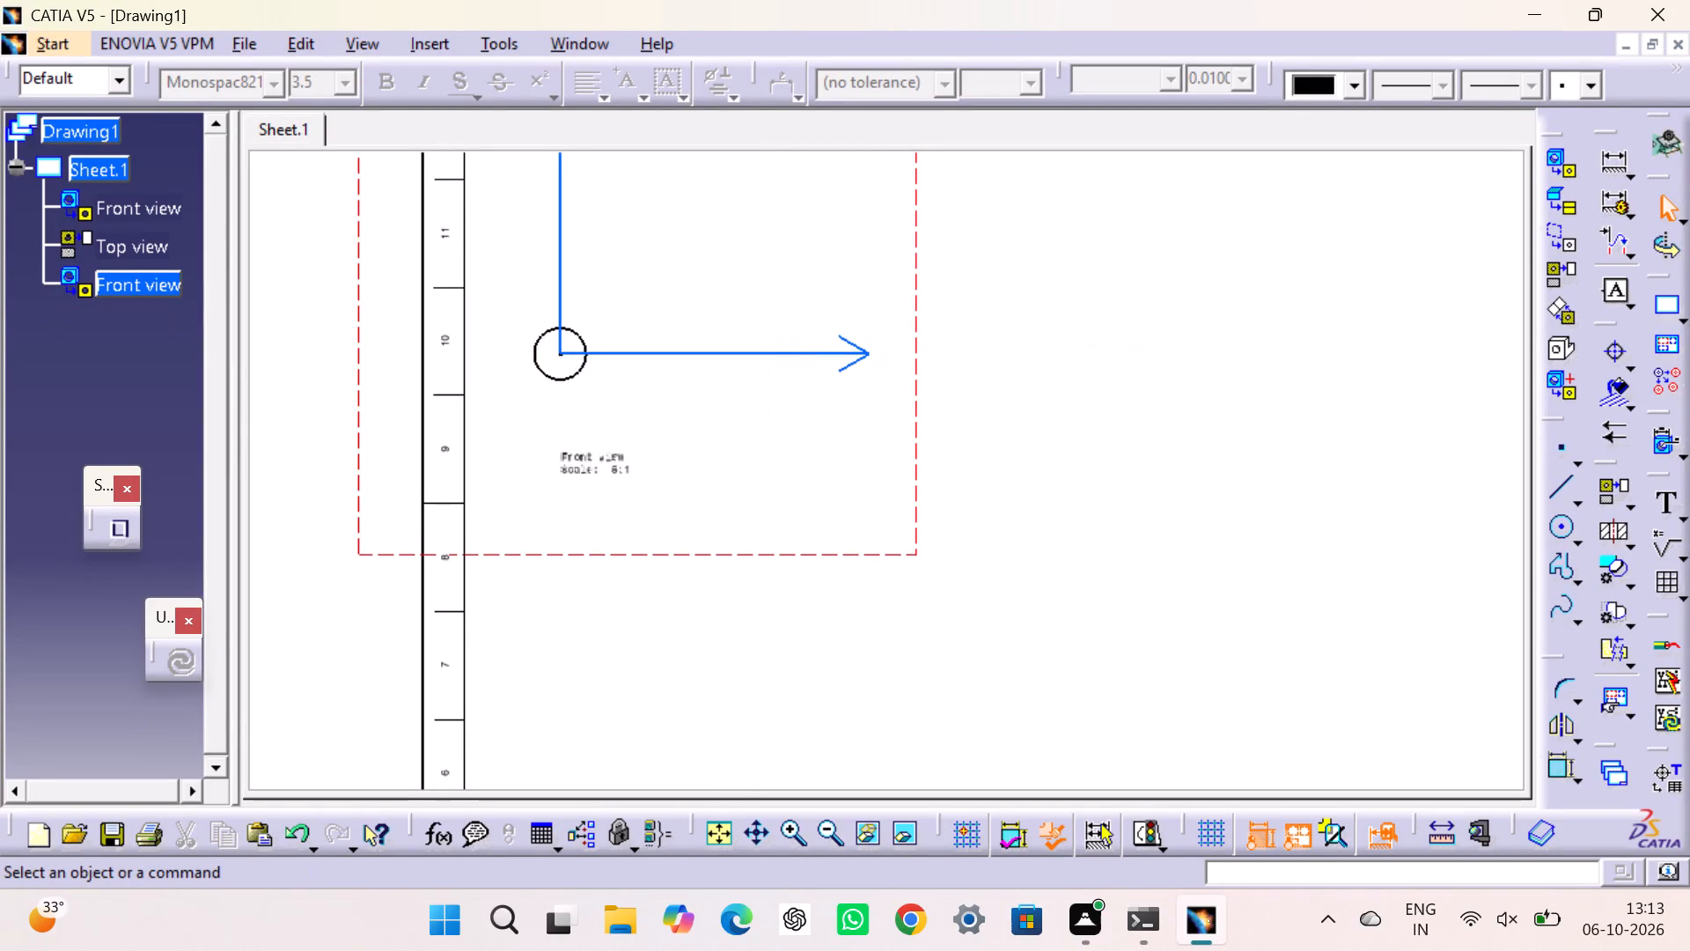
Project a new left view of the long pin from its front view, placing it to the right of the end circle.
{"action": "left_click", "coordinate": [1555, 265]}
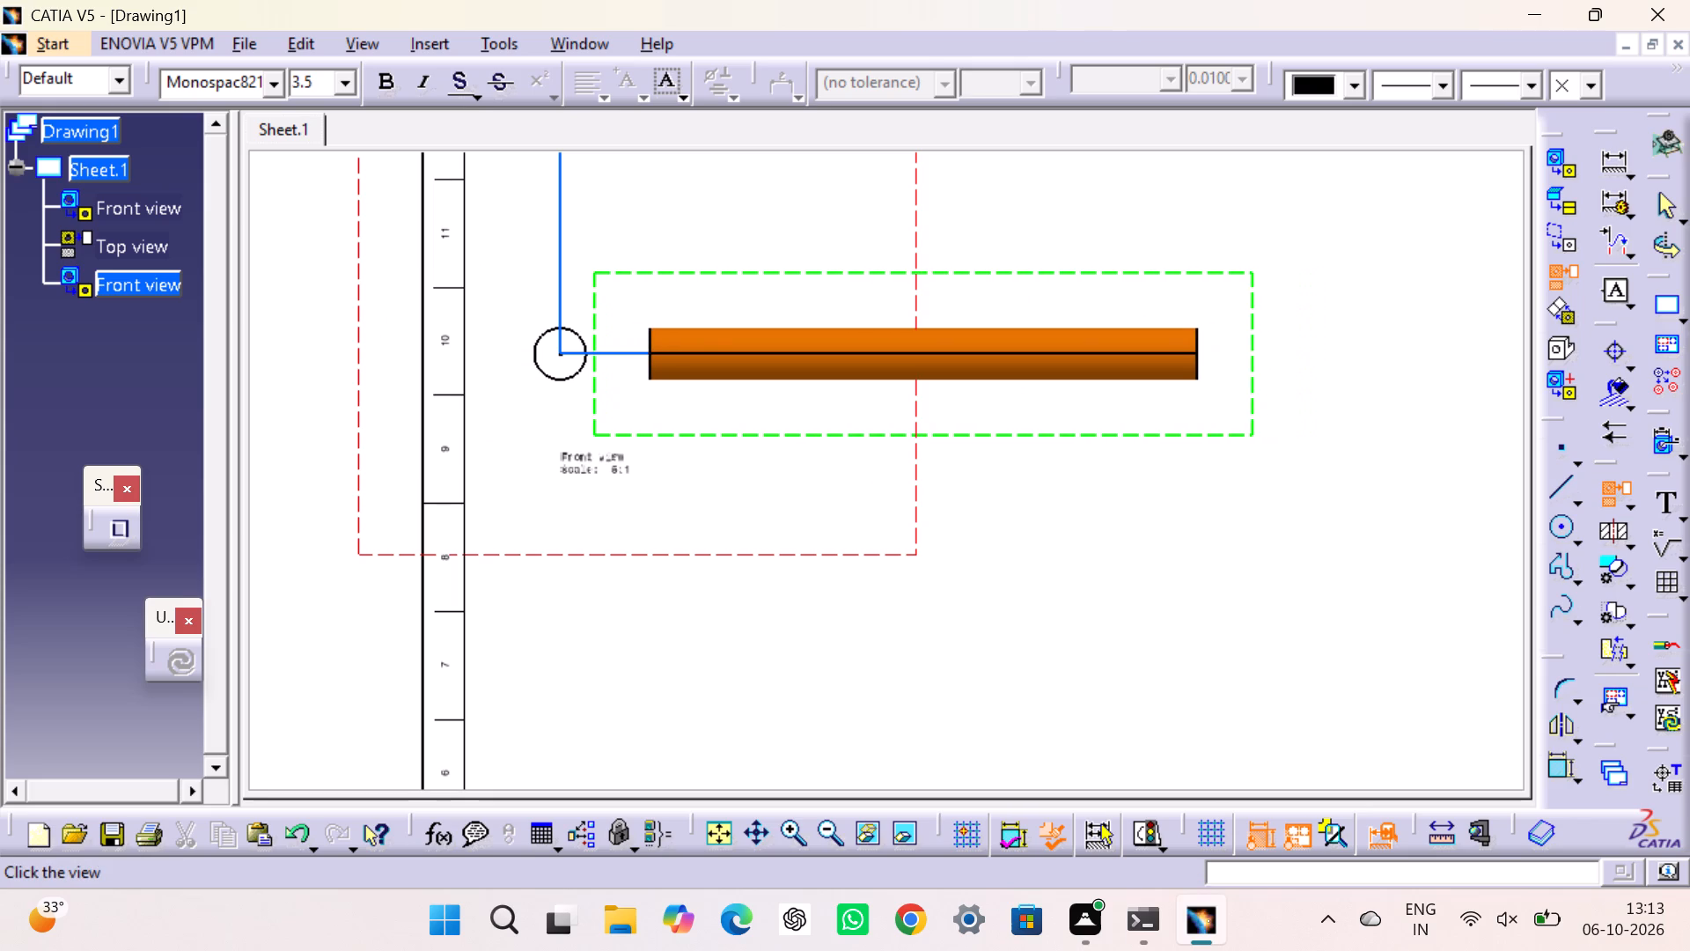
{"action": "left_click", "coordinate": [941, 349]}
{"action": "left_click", "coordinate": [1101, 504]}
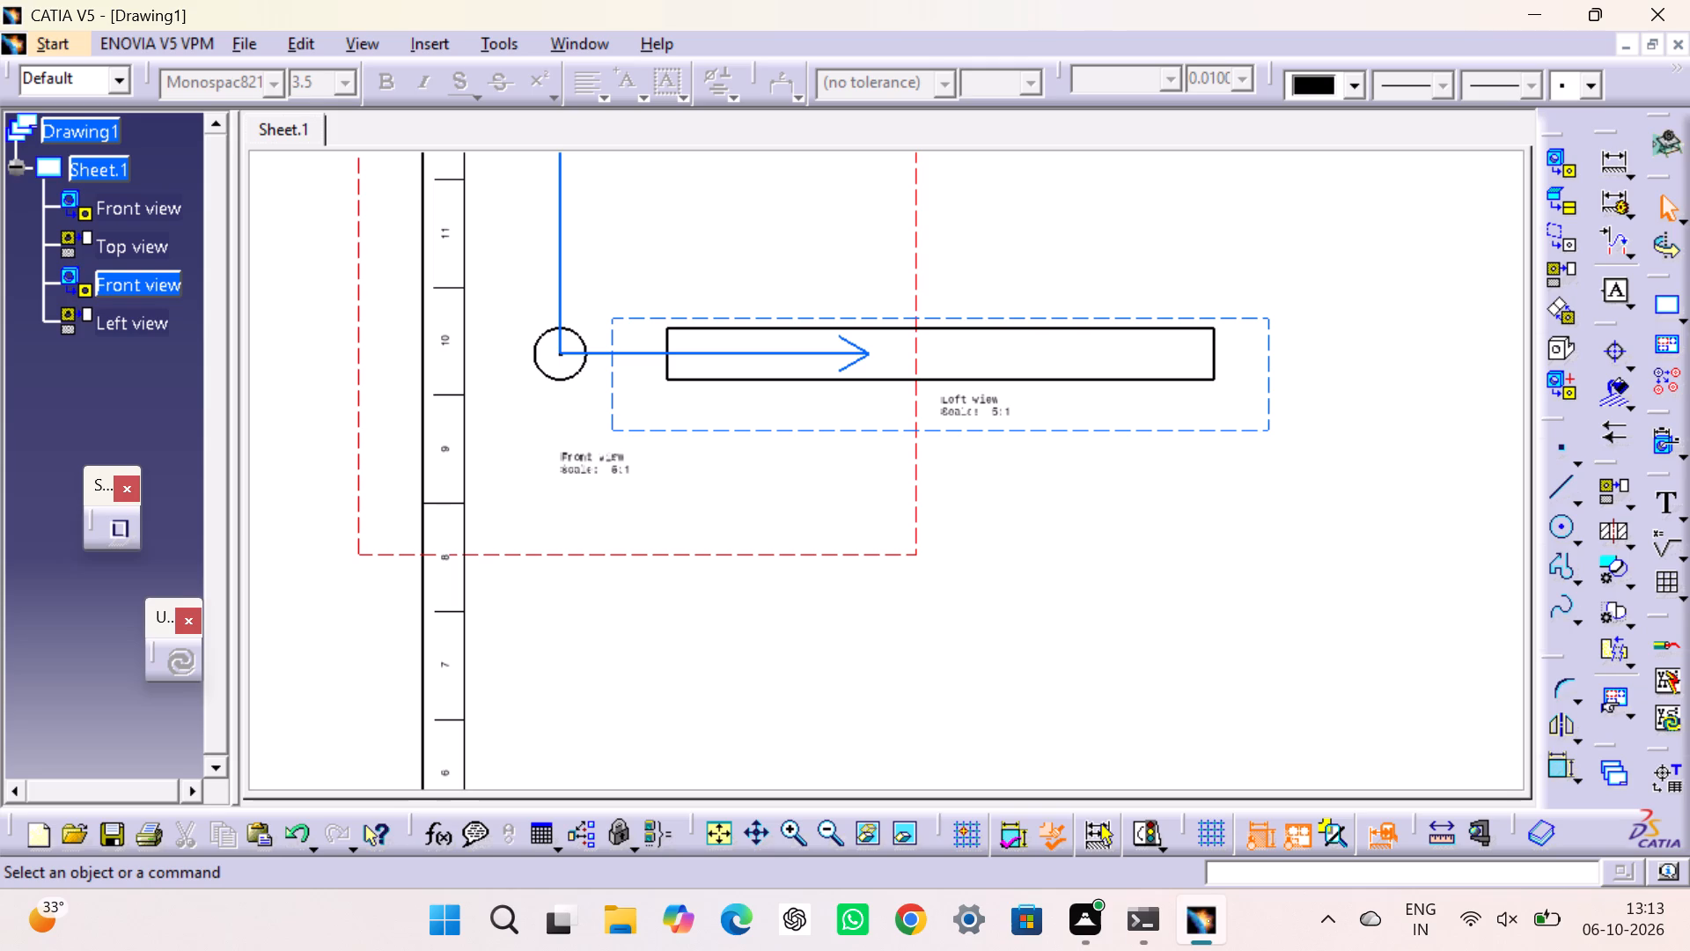
Dimension the end circle in the long pin's front view as a diameter, placing the value above and right of the circle.
{"action": "left_click", "coordinate": [1603, 159]}
{"action": "left_click", "coordinate": [582, 341]}
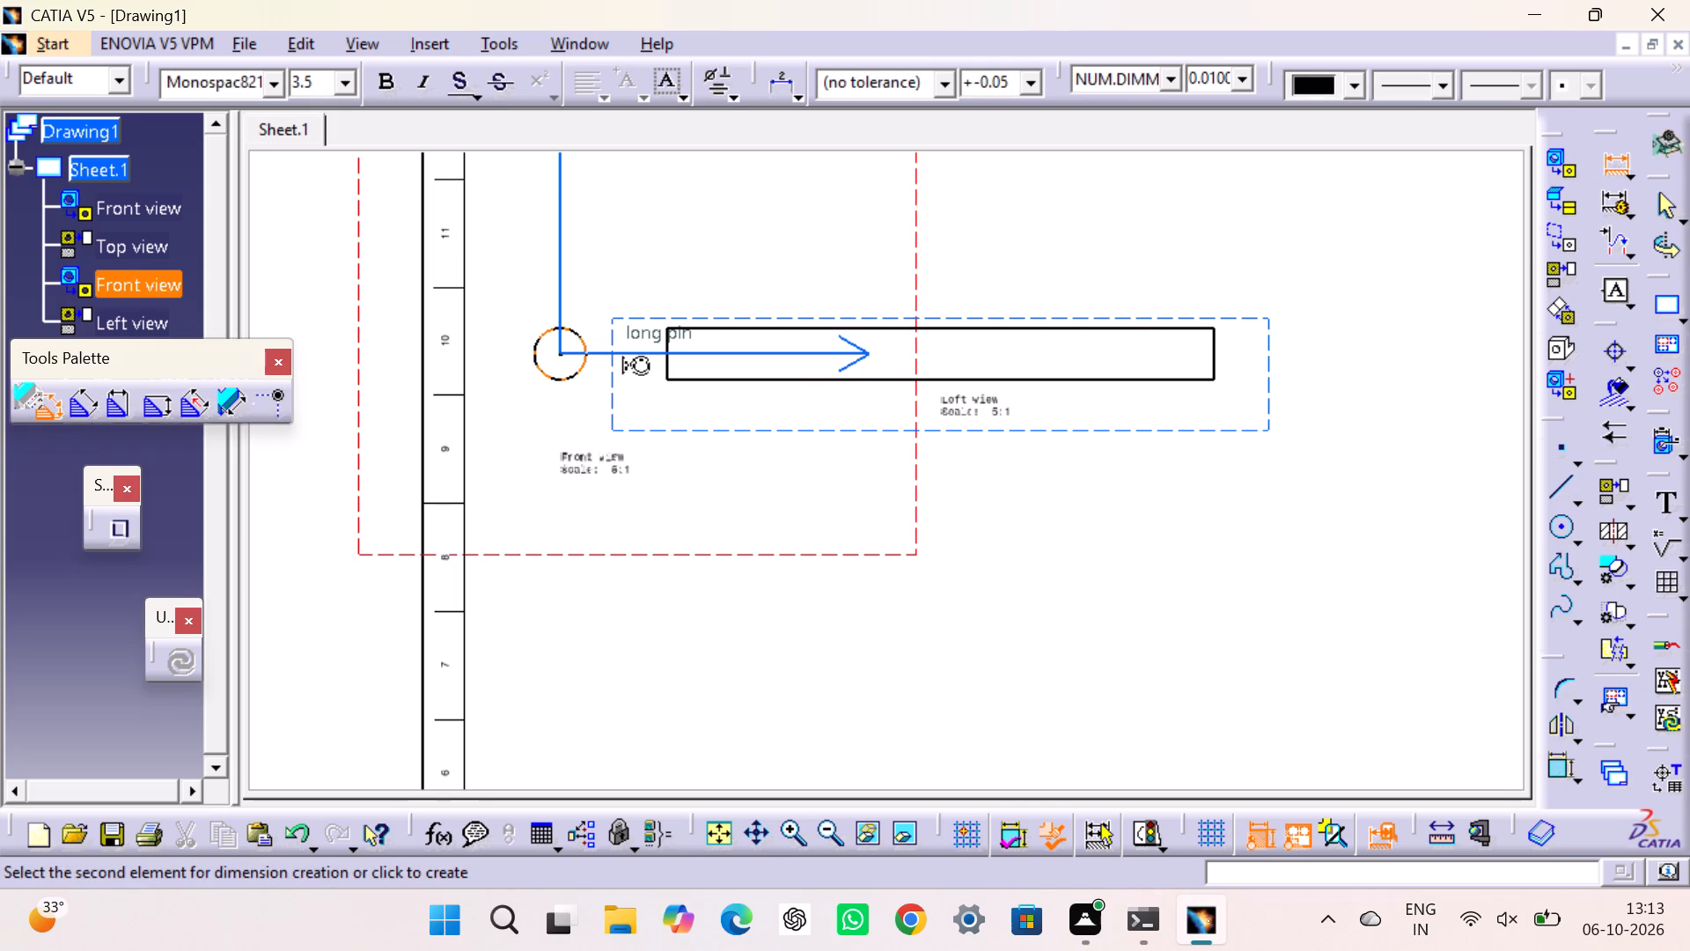
{"action": "right_click", "coordinate": [599, 254]}
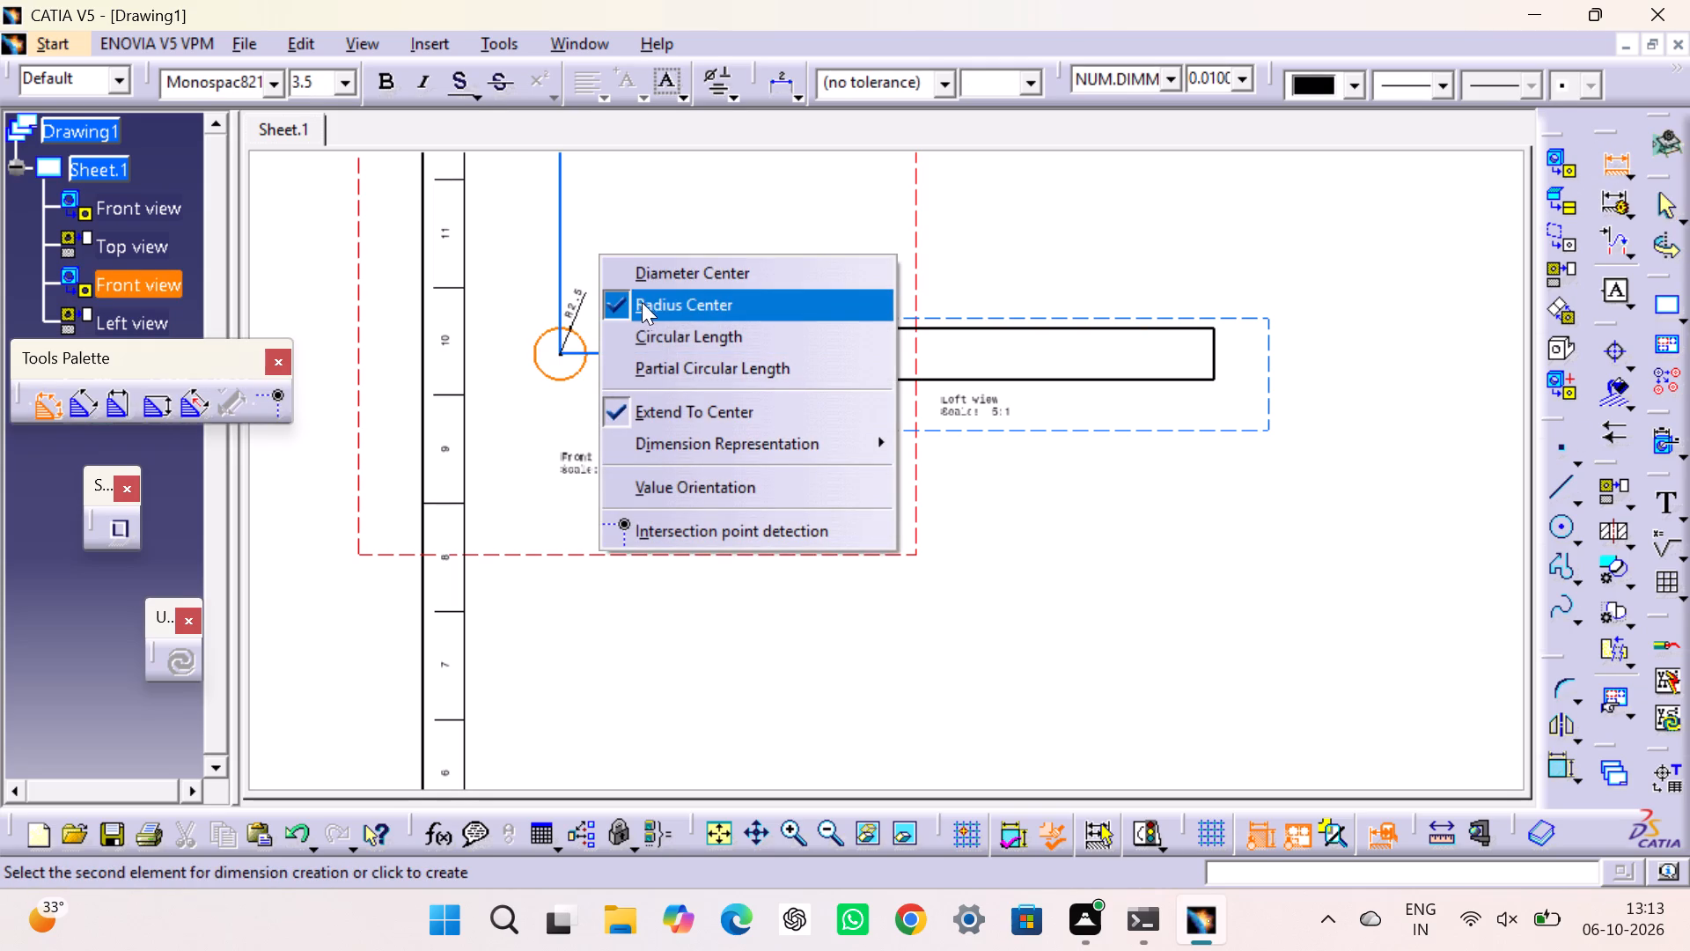
{"action": "left_click", "coordinate": [652, 269]}
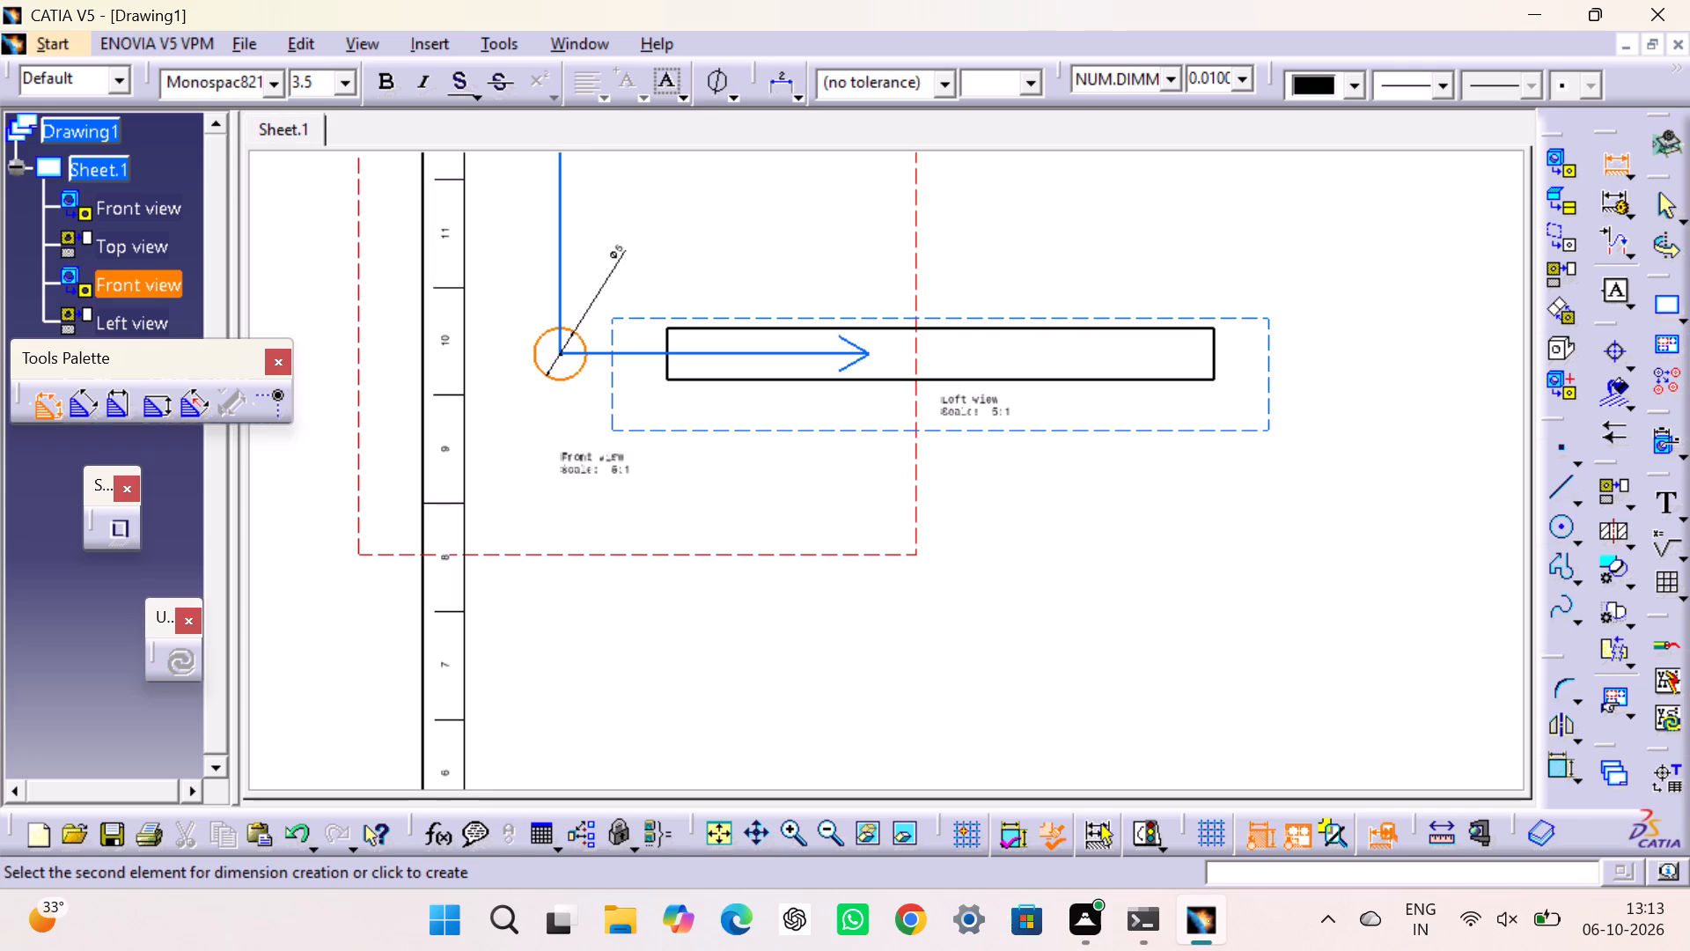
{"action": "left_click", "coordinate": [621, 255]}
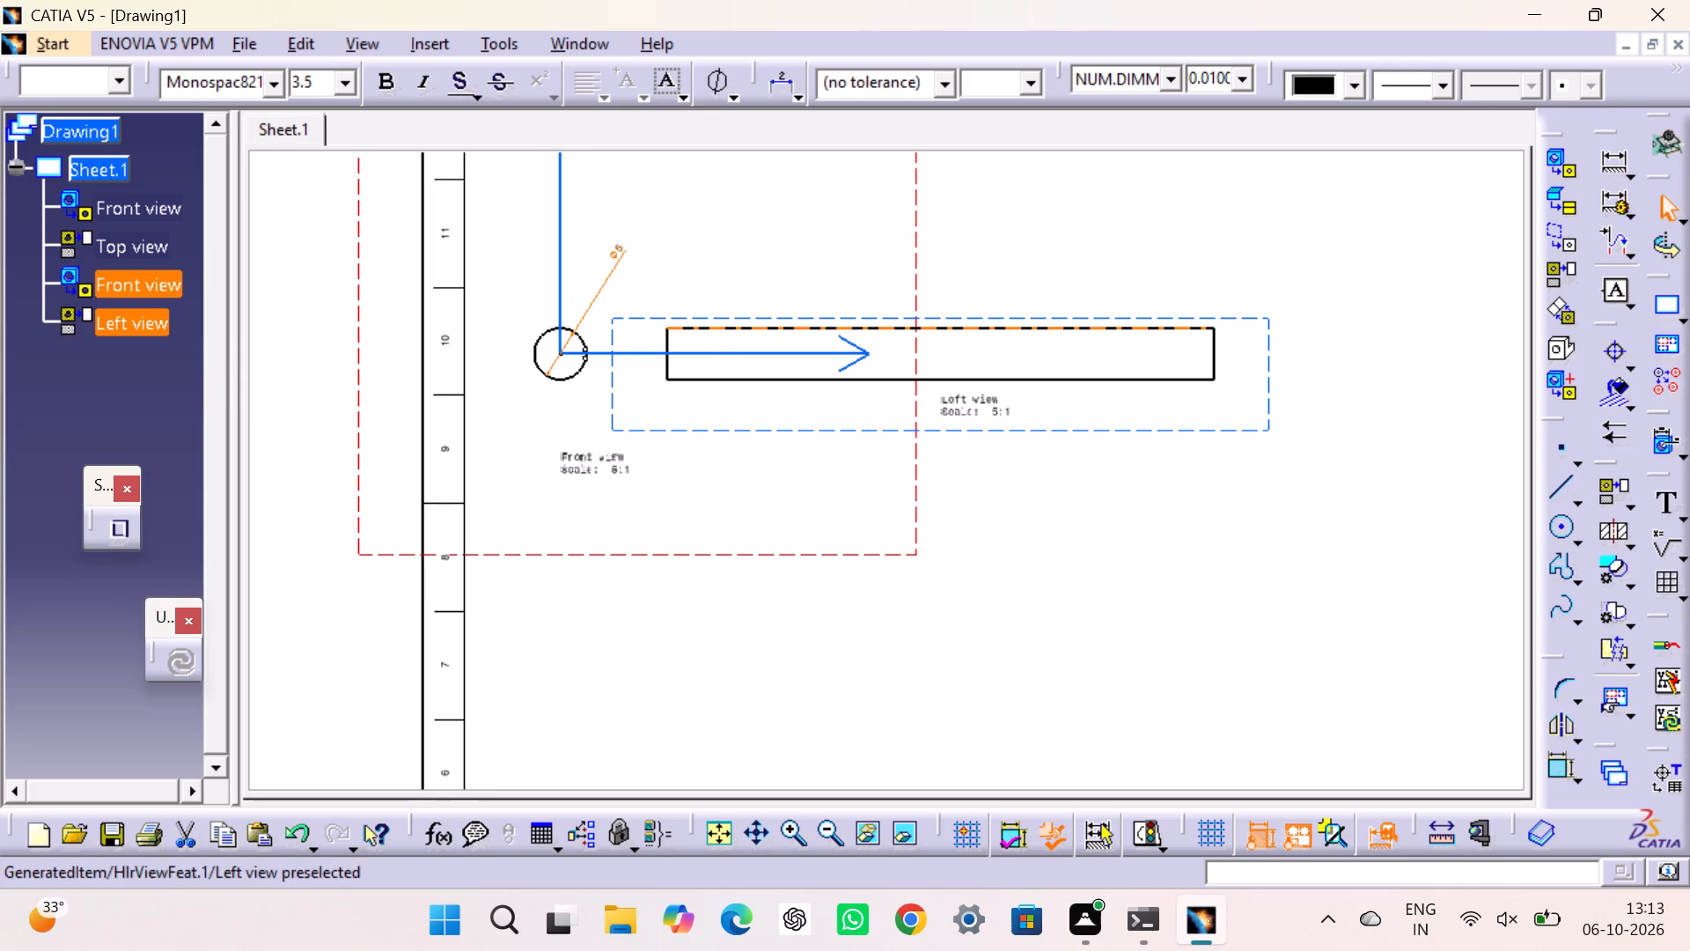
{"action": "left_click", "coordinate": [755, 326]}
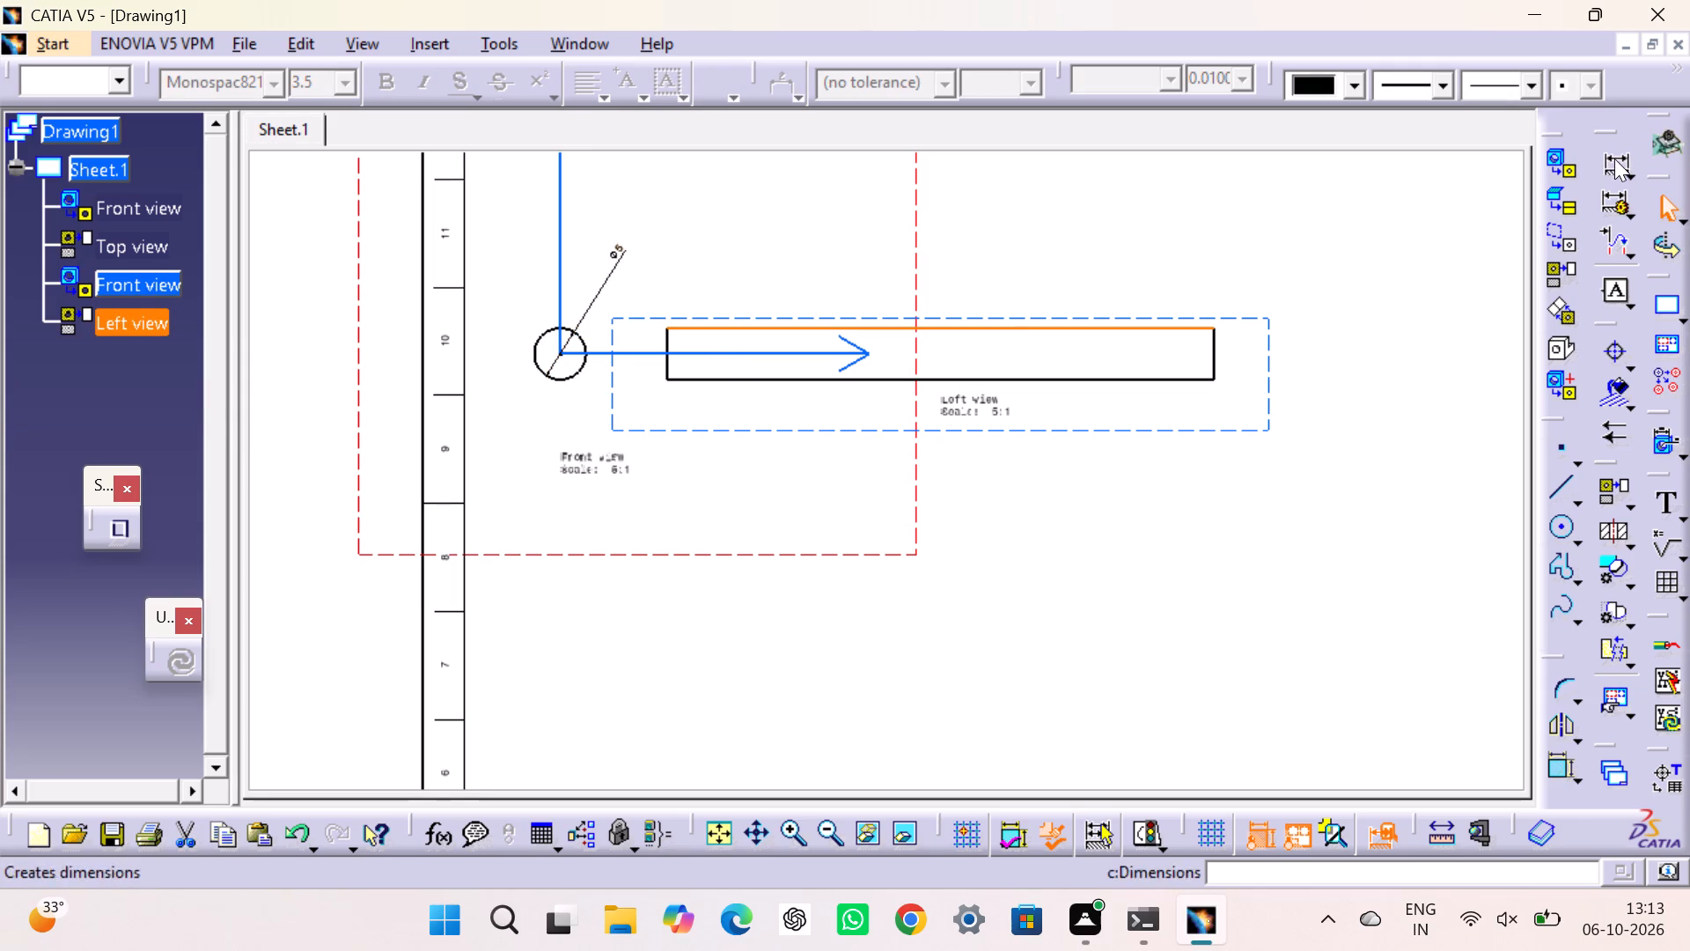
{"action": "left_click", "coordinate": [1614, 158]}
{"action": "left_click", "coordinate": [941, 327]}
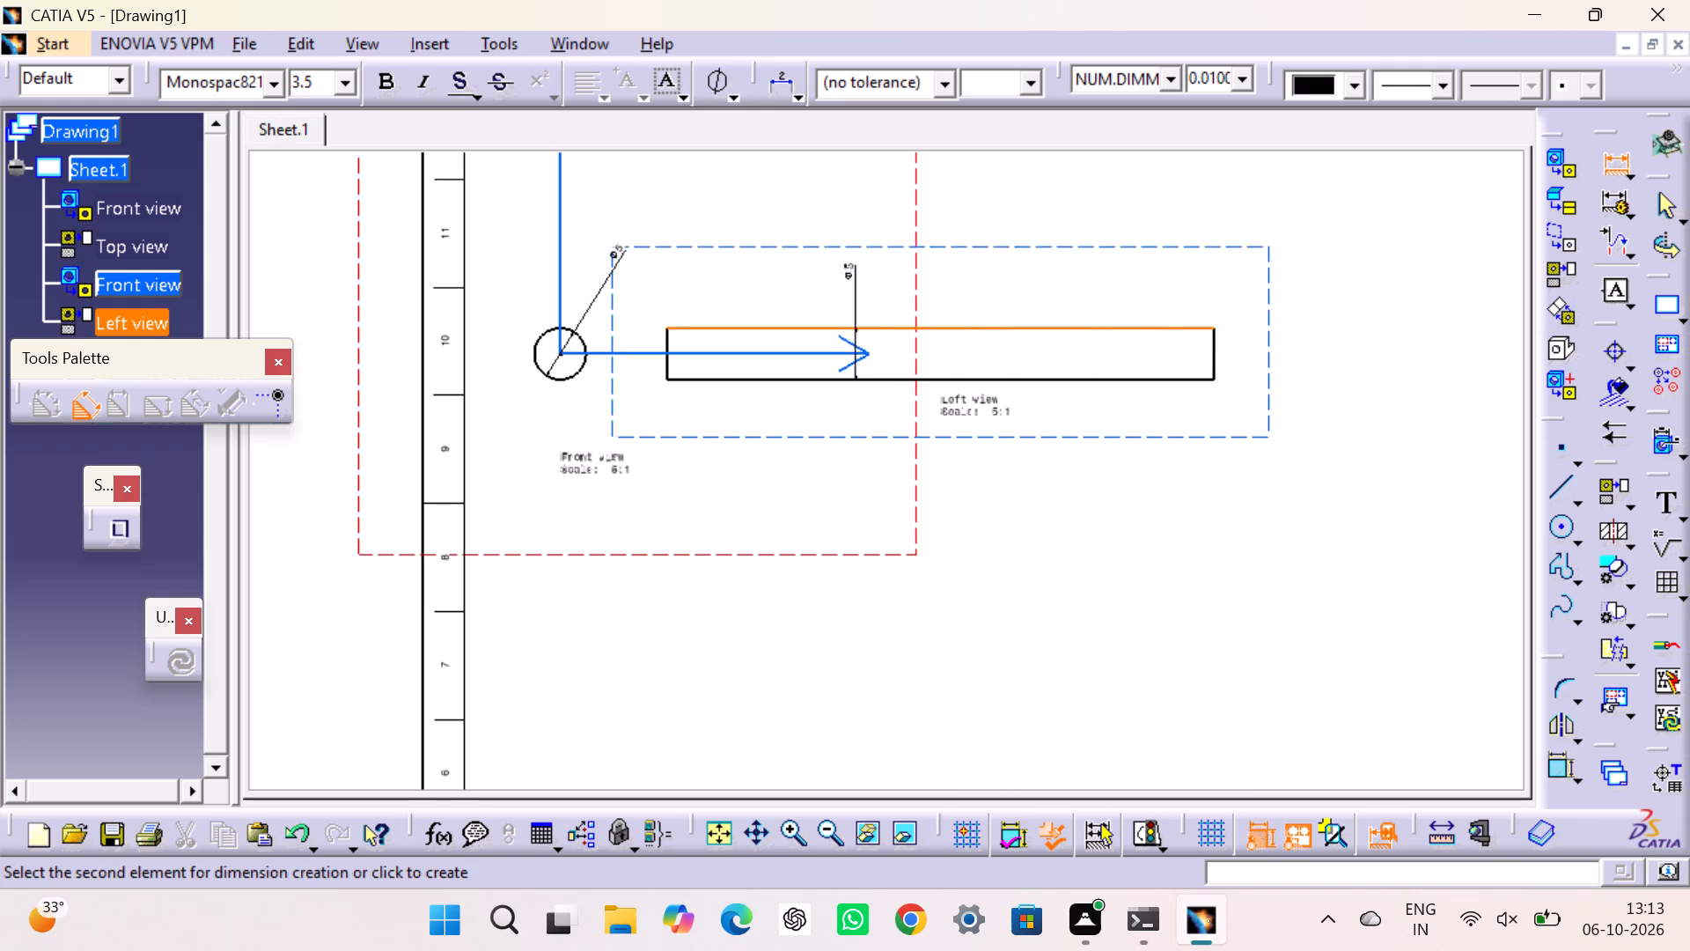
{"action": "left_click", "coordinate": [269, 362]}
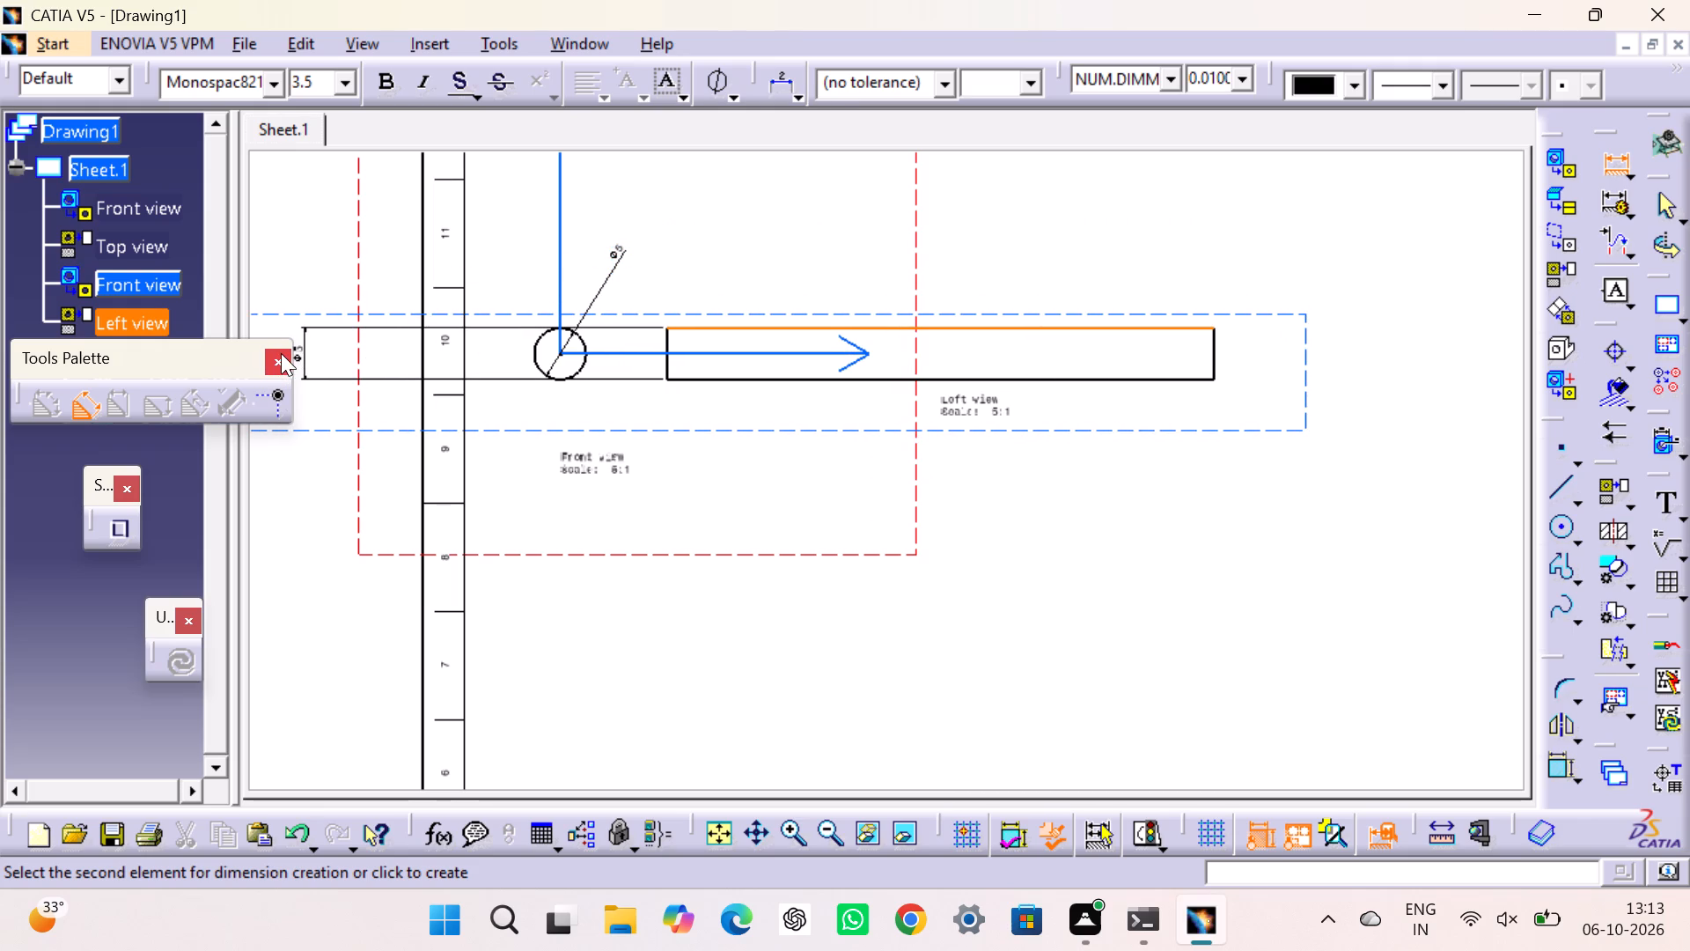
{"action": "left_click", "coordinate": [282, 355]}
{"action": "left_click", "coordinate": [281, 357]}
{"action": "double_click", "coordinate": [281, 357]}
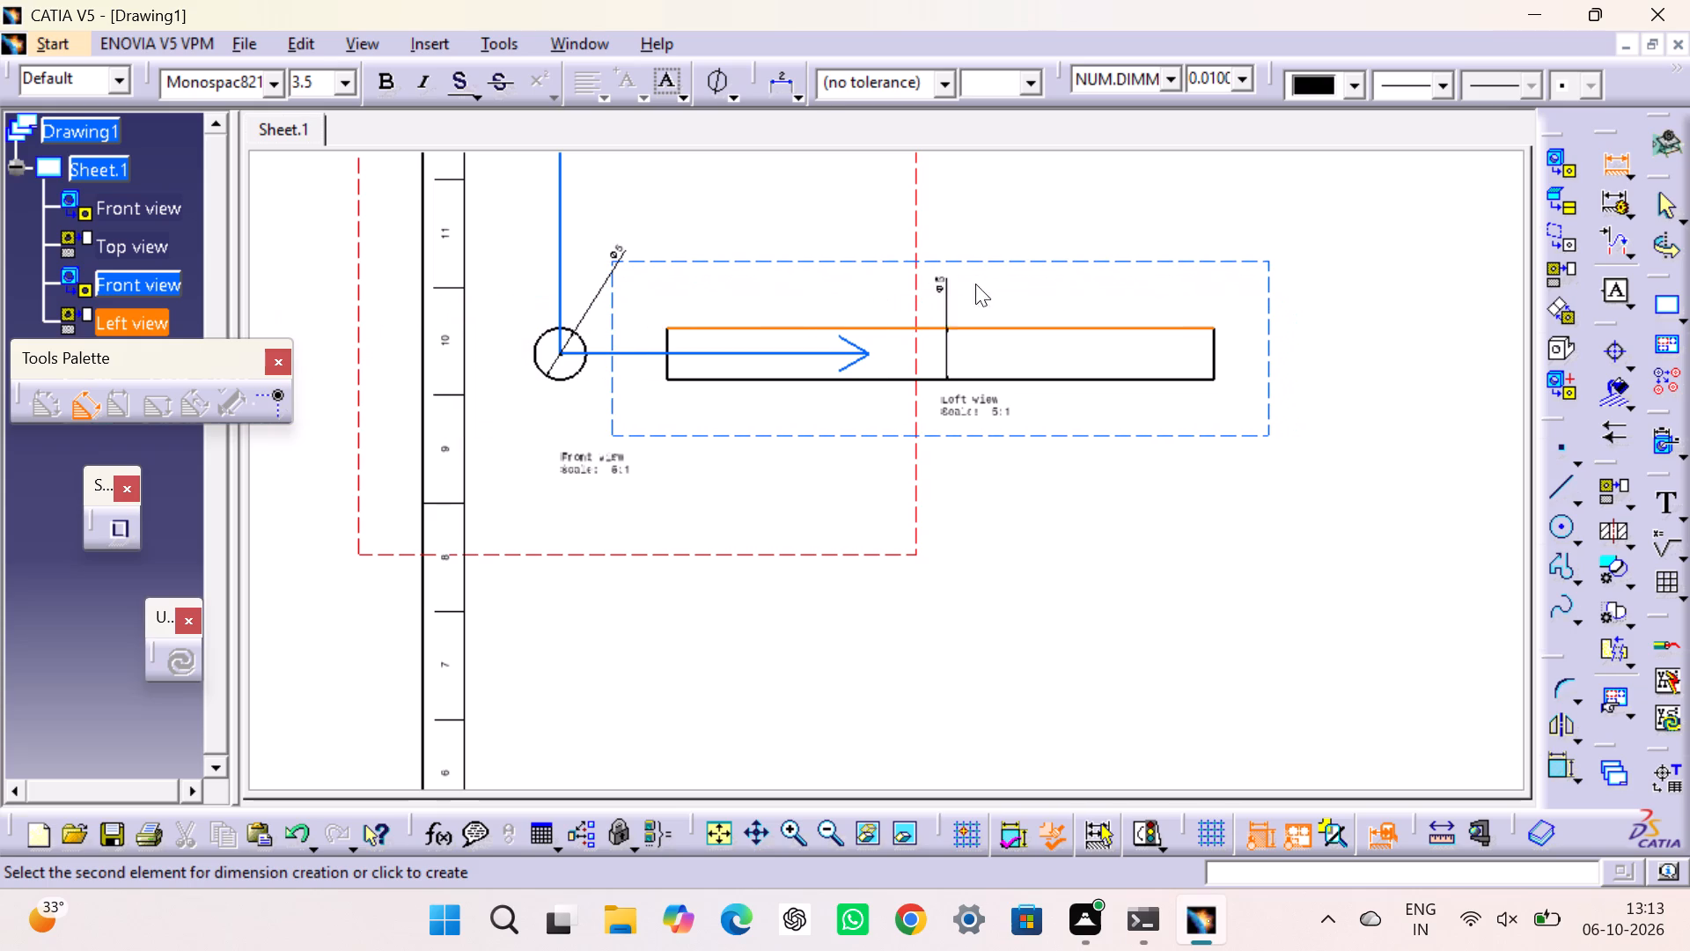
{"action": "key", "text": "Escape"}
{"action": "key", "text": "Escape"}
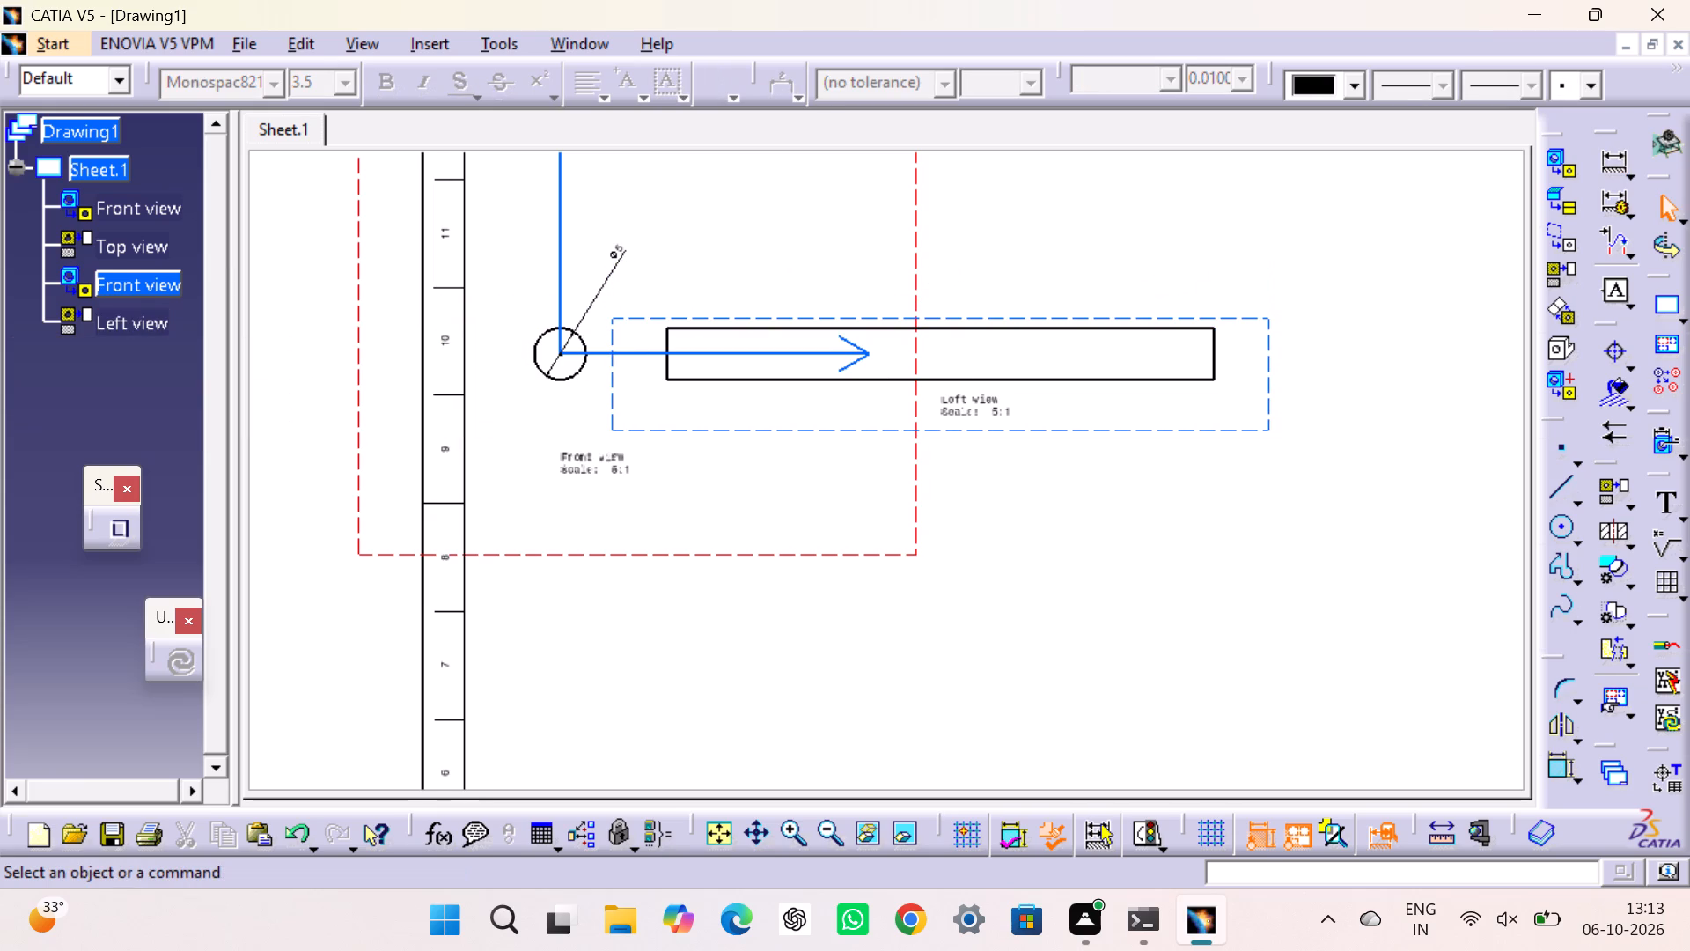
Dimension the long pin's overall length between its two end edges, placing the dimension above the left view.
{"action": "left_click", "coordinate": [1613, 157]}
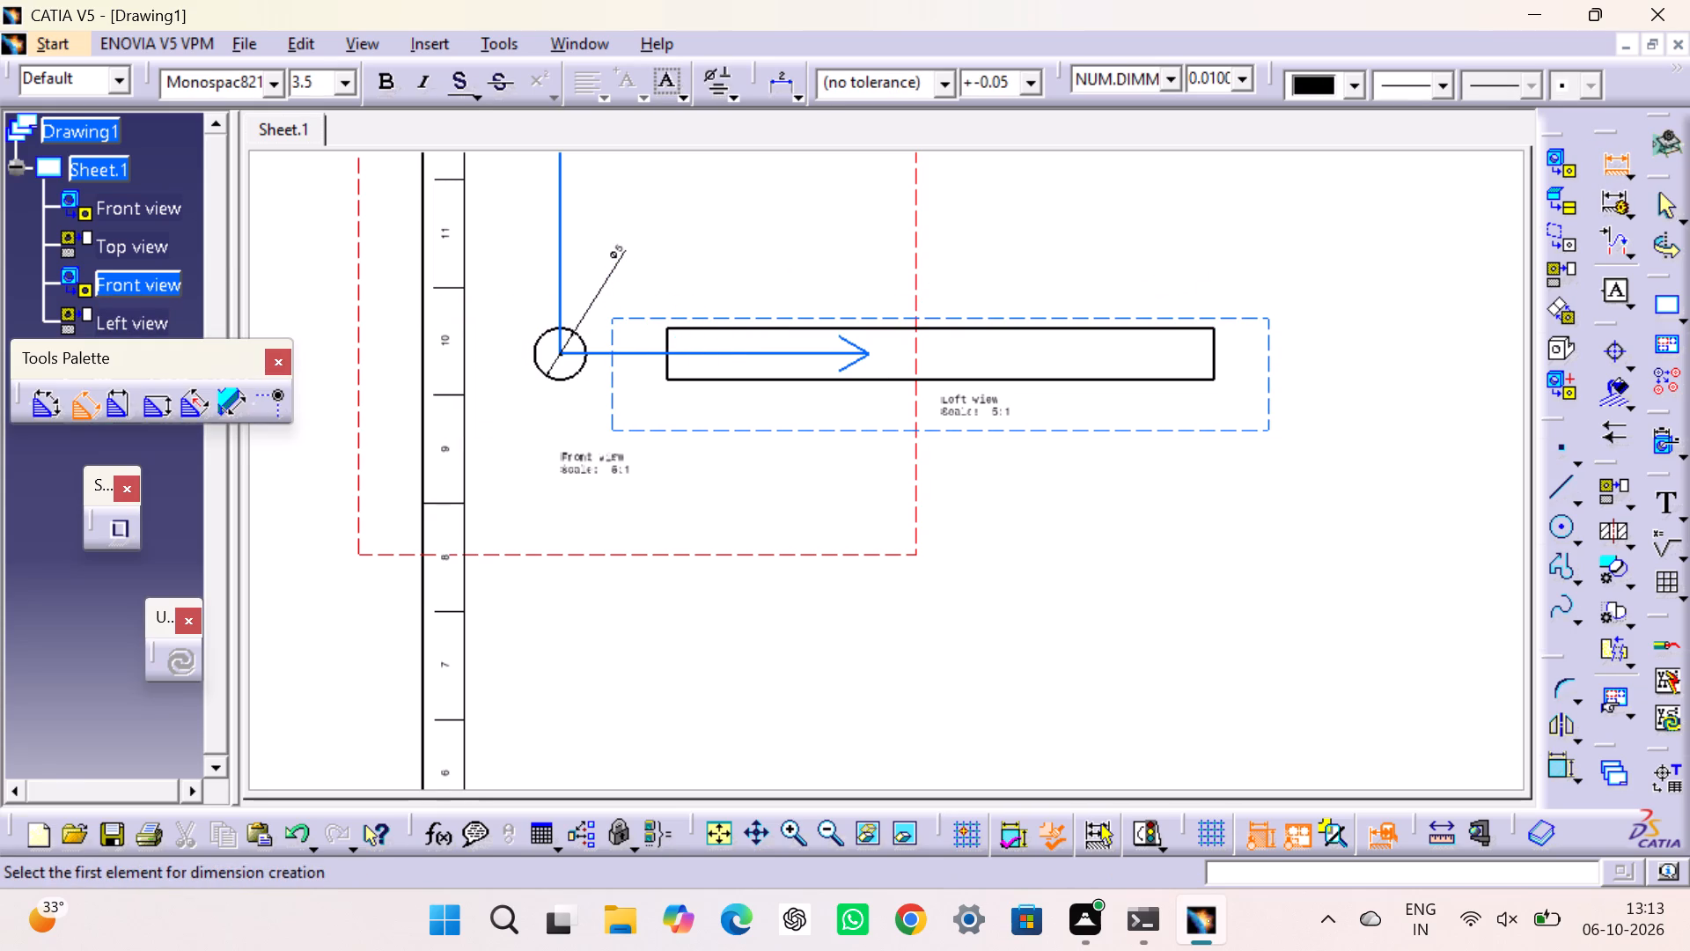
{"action": "left_click", "coordinate": [668, 339]}
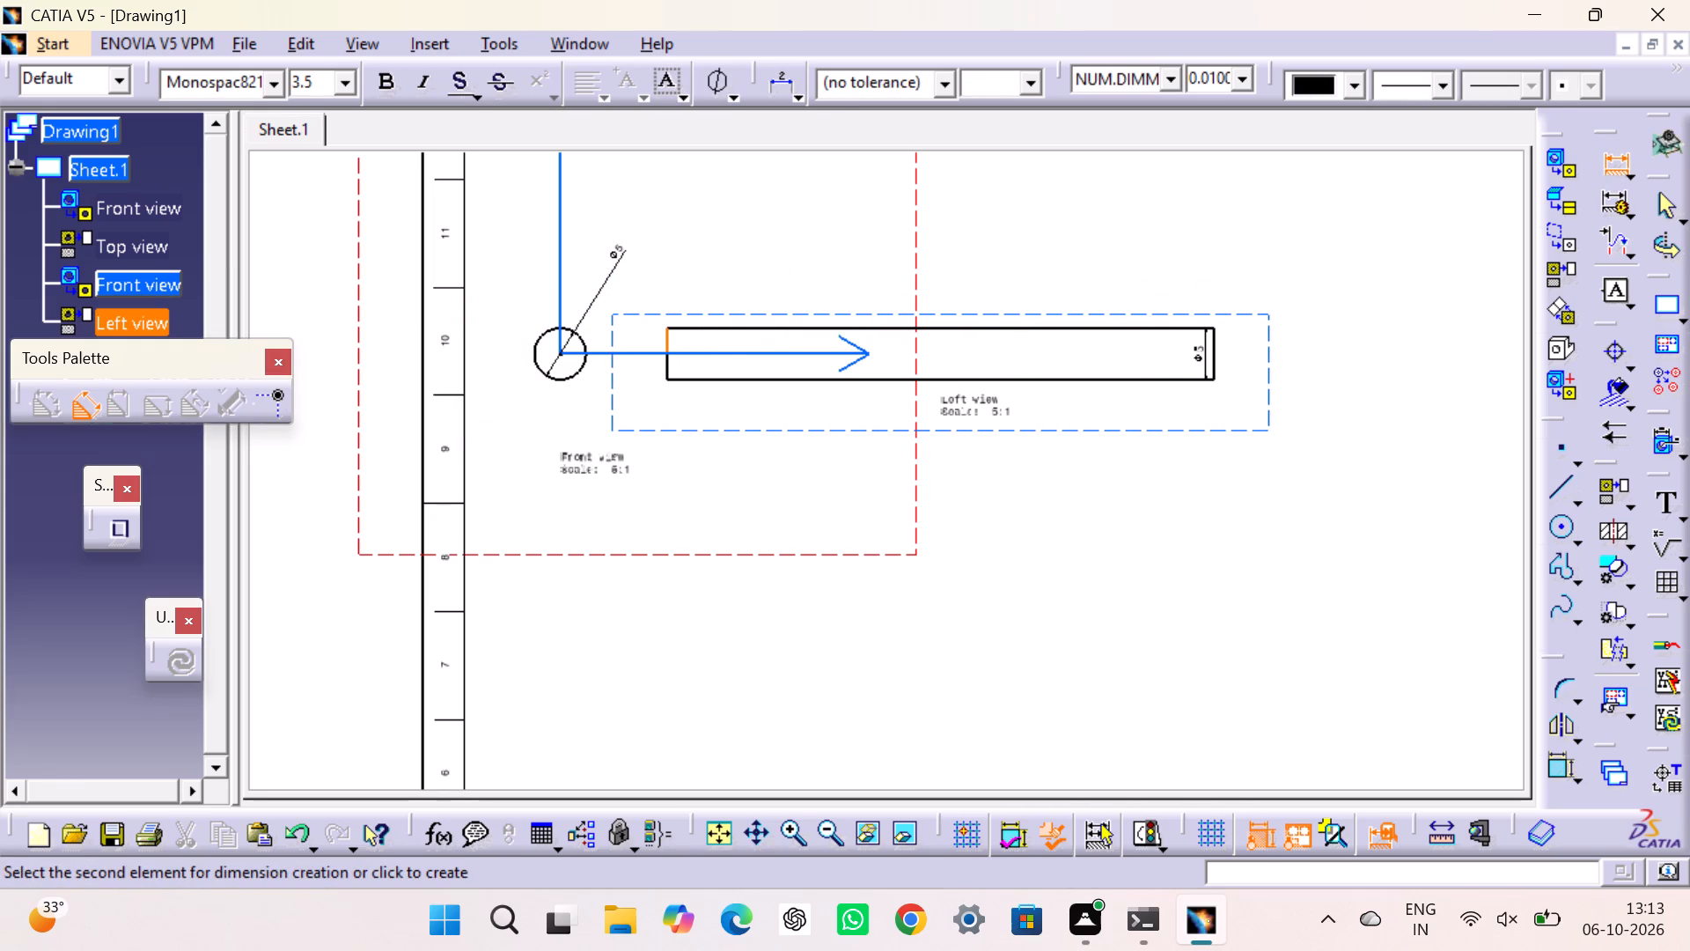
{"action": "left_click", "coordinate": [1211, 354]}
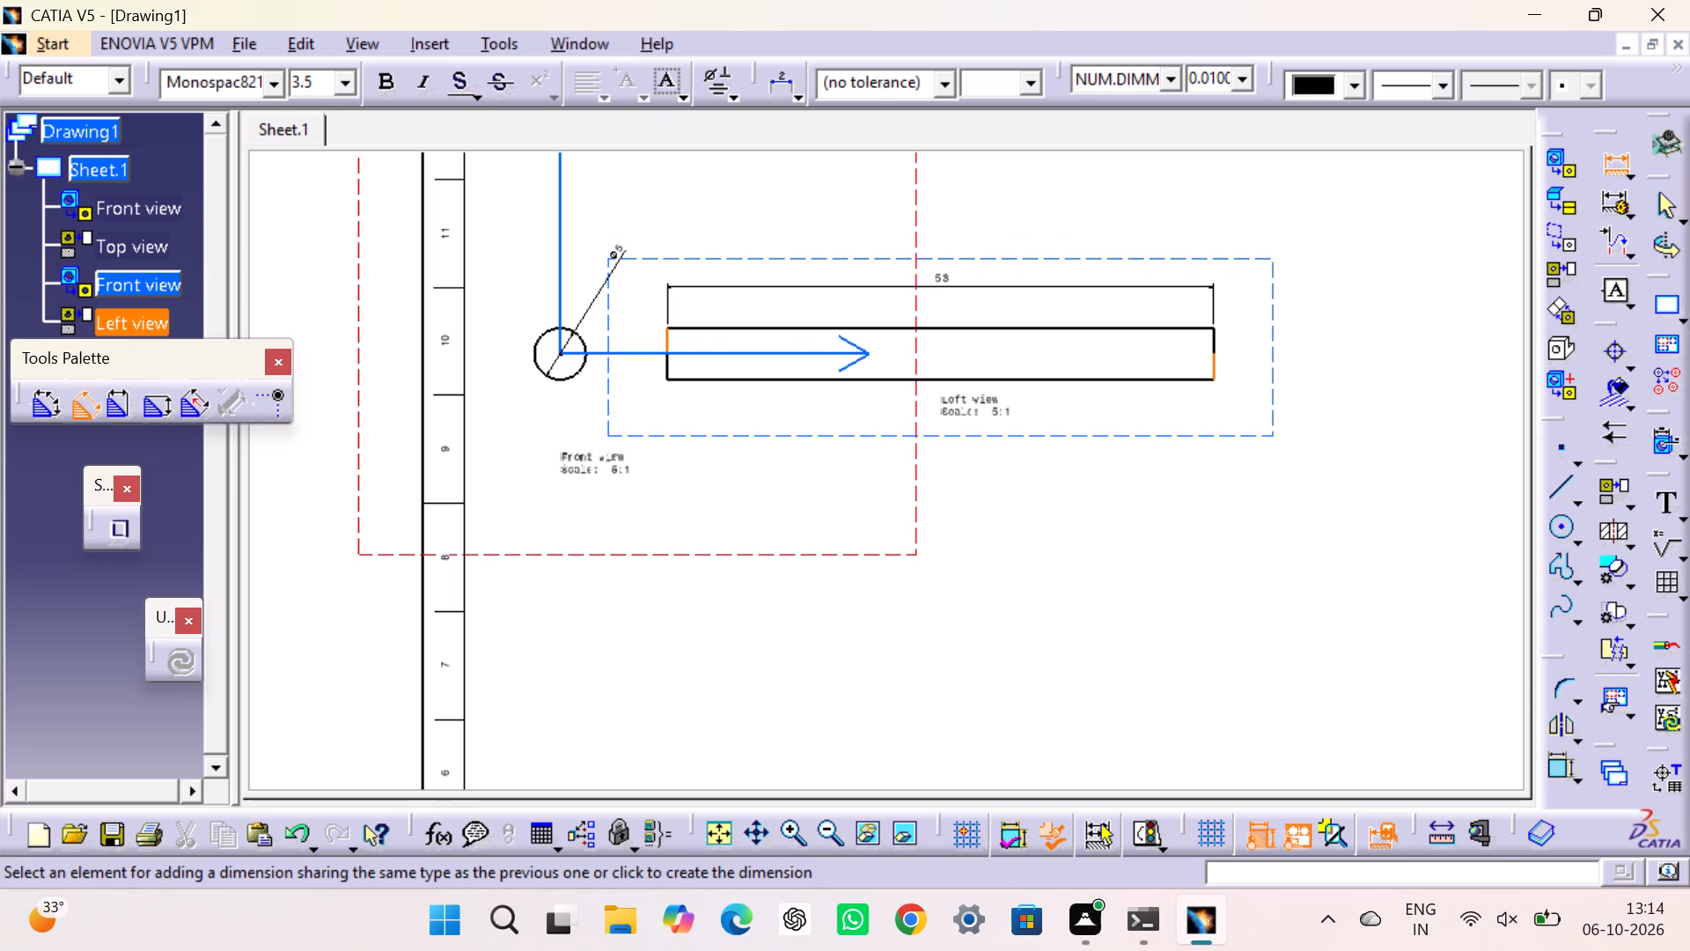
{"action": "left_click", "coordinate": [885, 288]}
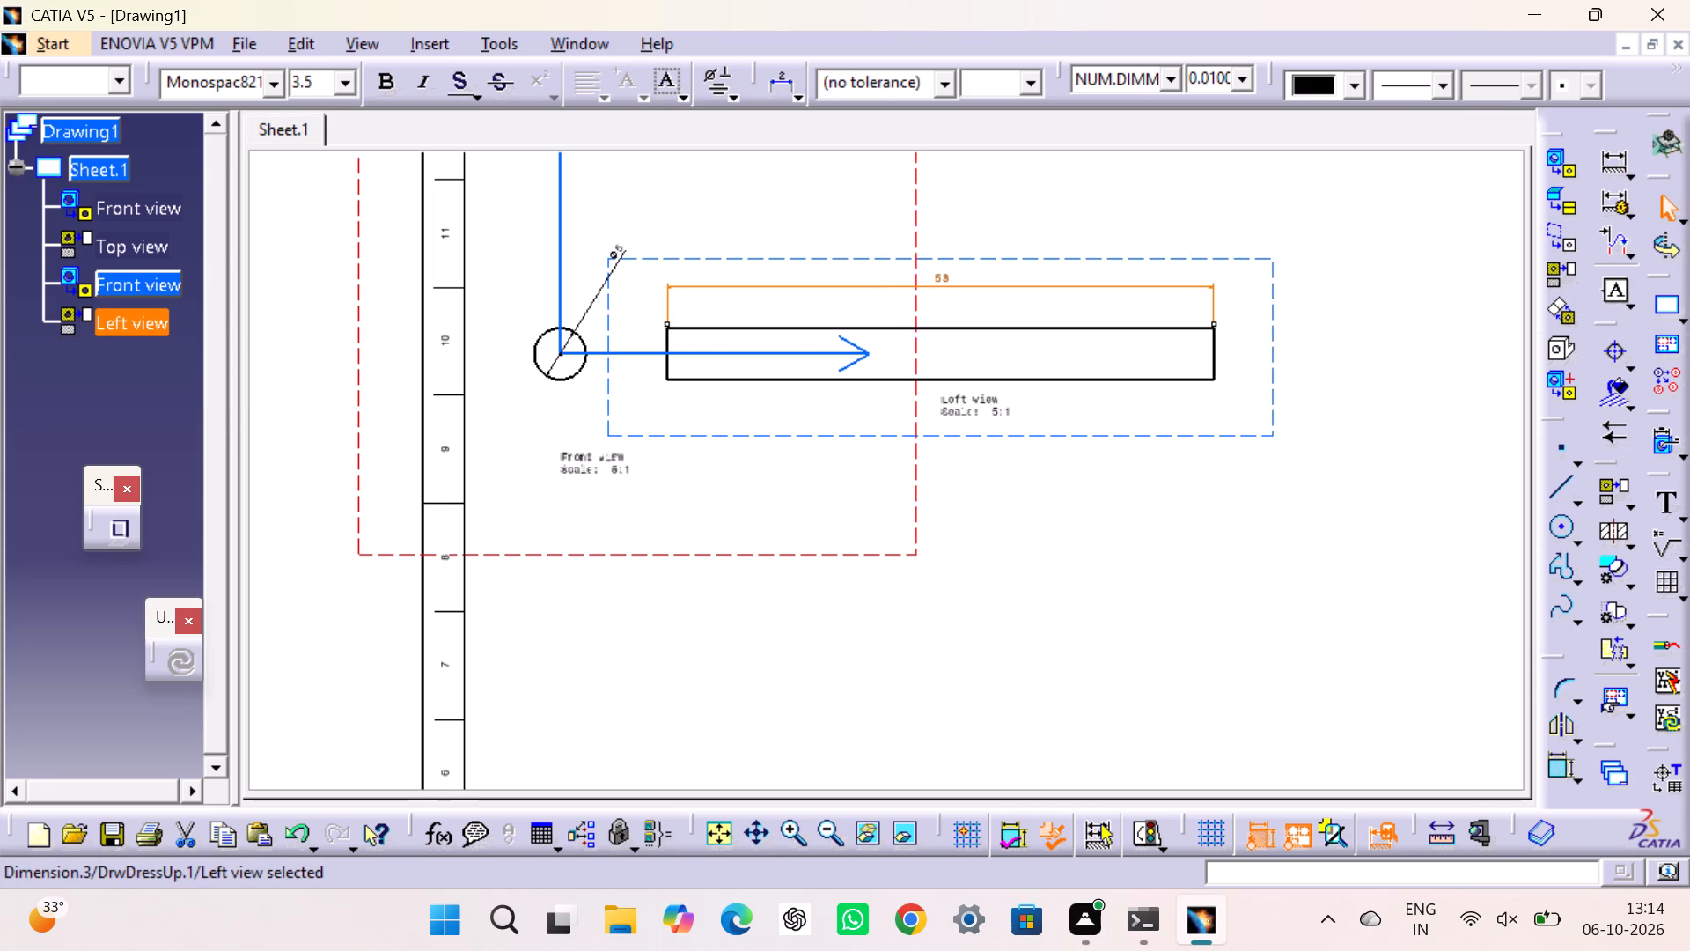
{"action": "left_click", "coordinate": [1363, 269]}
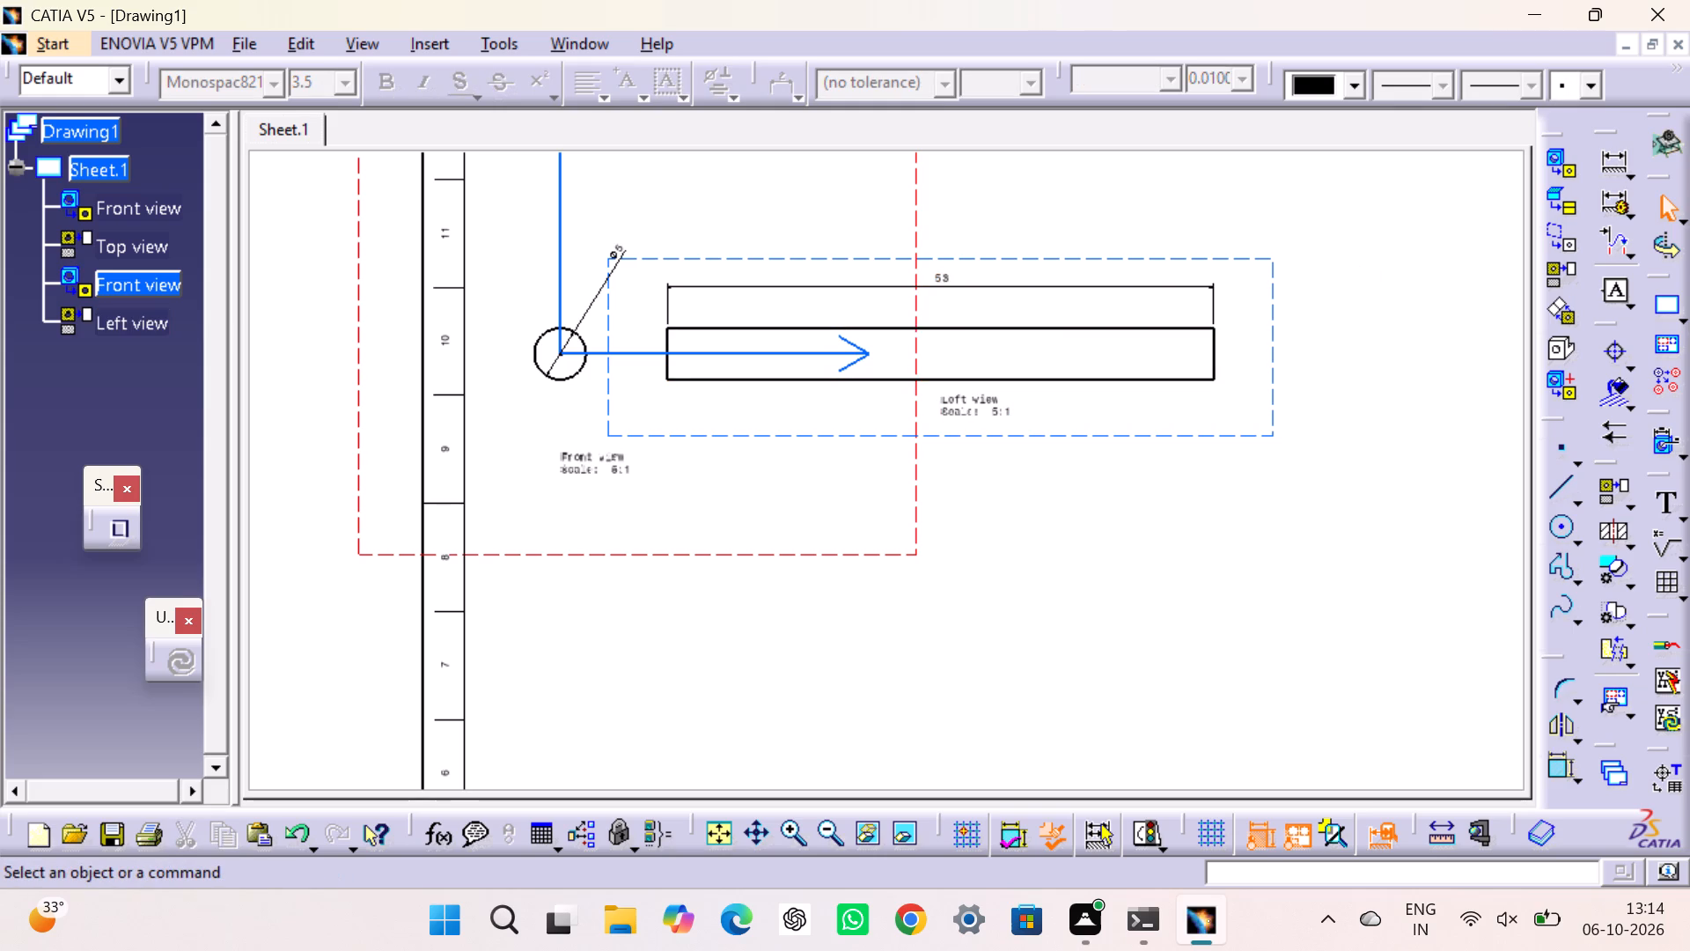
Set the text size of the long pin's diameter and length dimensions and both its view labels to 7 mm.
{"action": "left_click", "coordinate": [1003, 284]}
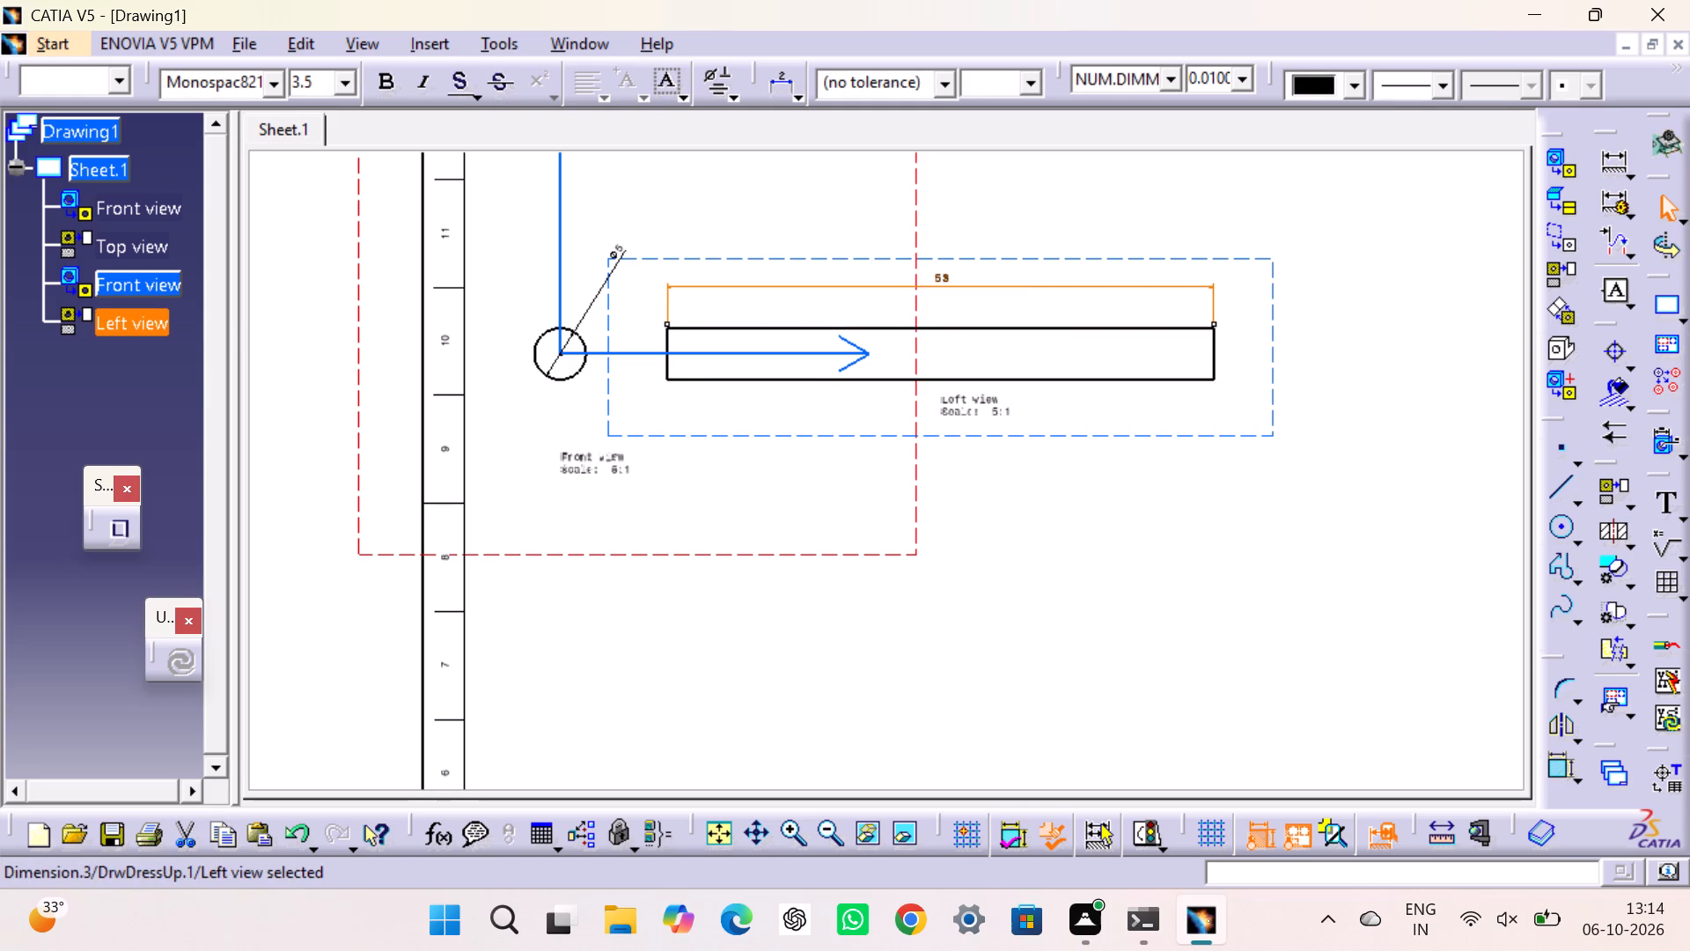
{"action": "left_click", "coordinate": [617, 468], "text": "ctrl"}
{"action": "left_click", "coordinate": [977, 417], "text": "ctrl"}
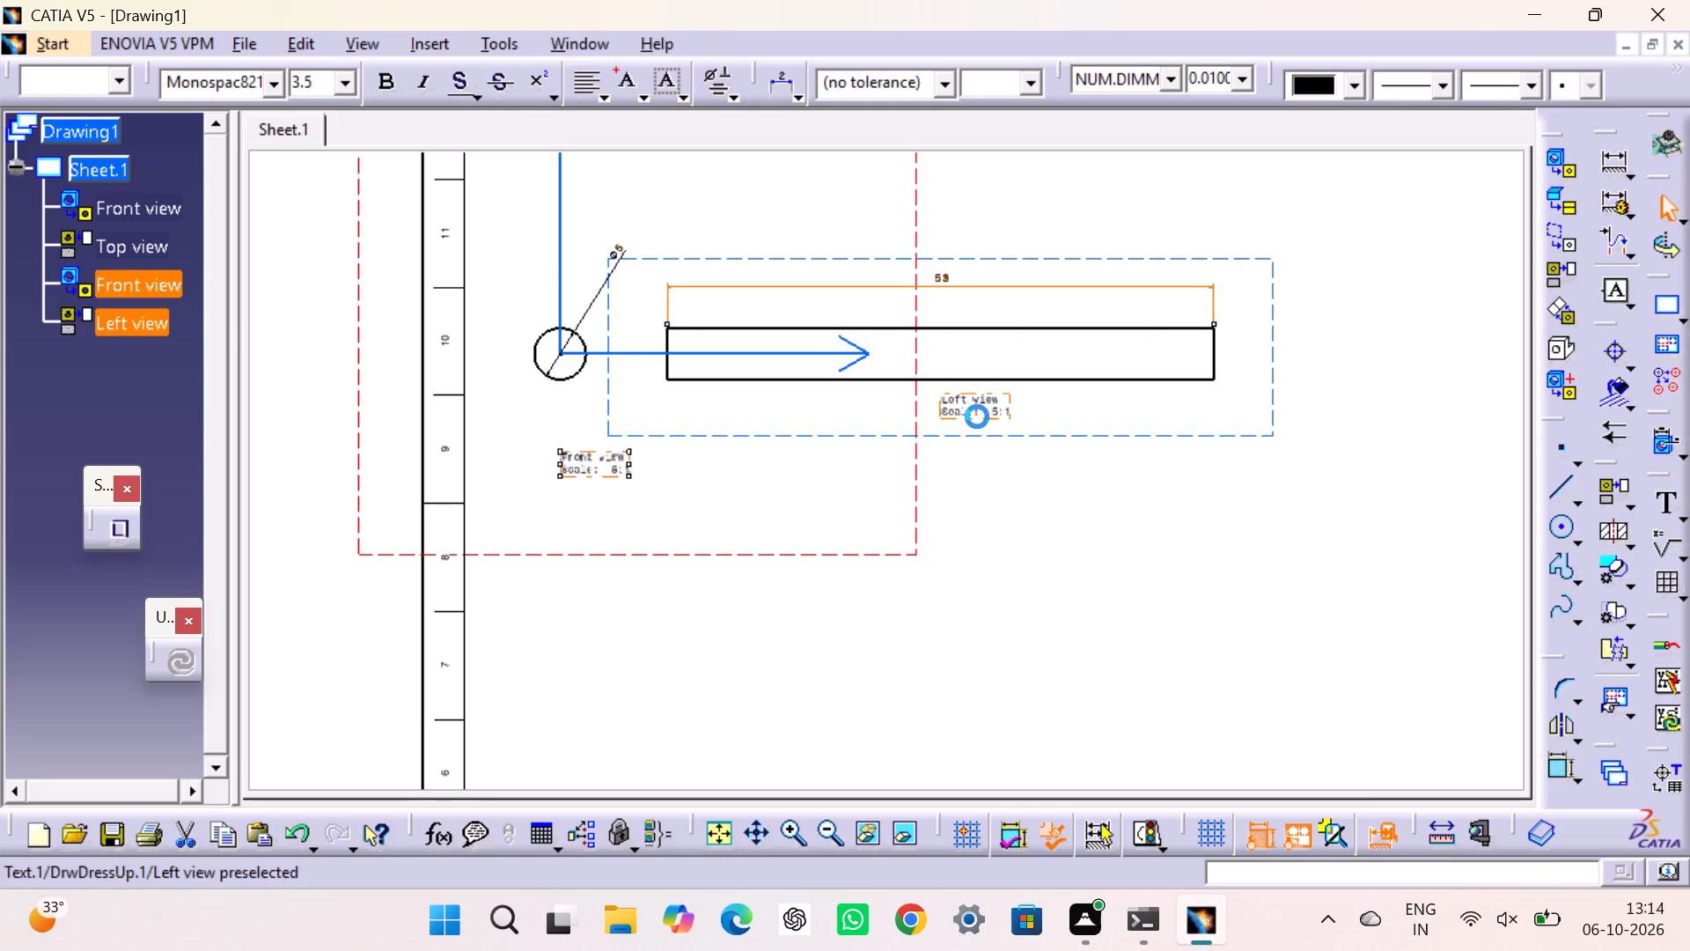
{"action": "left_click", "coordinate": [626, 260], "text": "ctrl"}
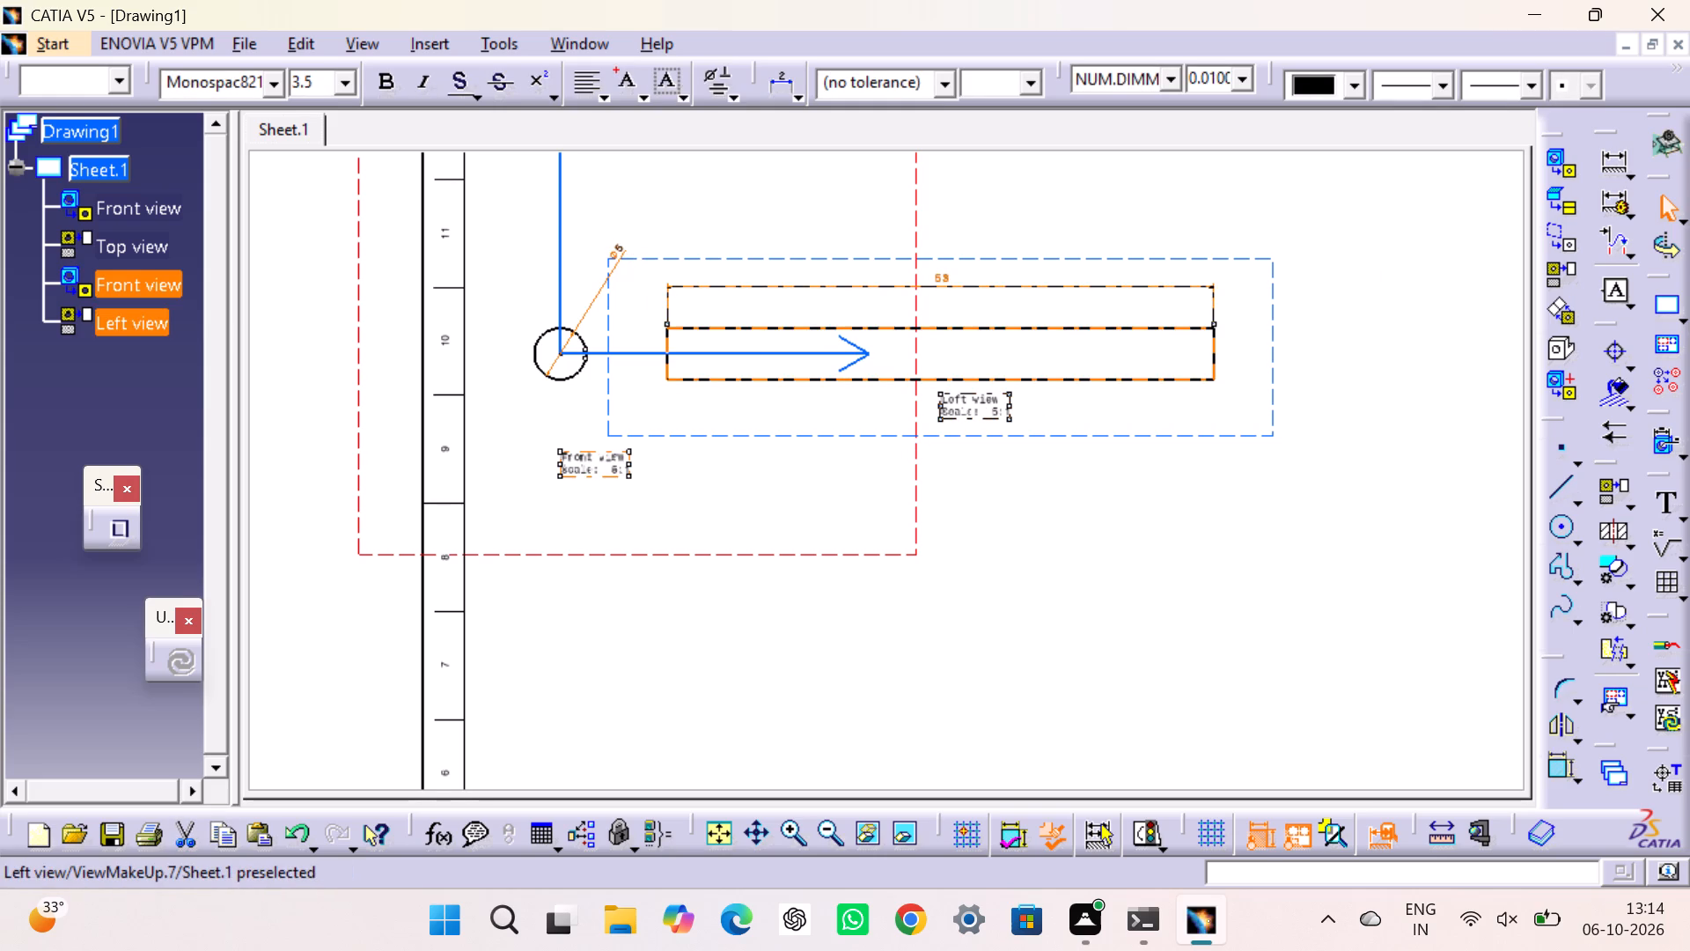
{"action": "left_click", "coordinate": [345, 76]}
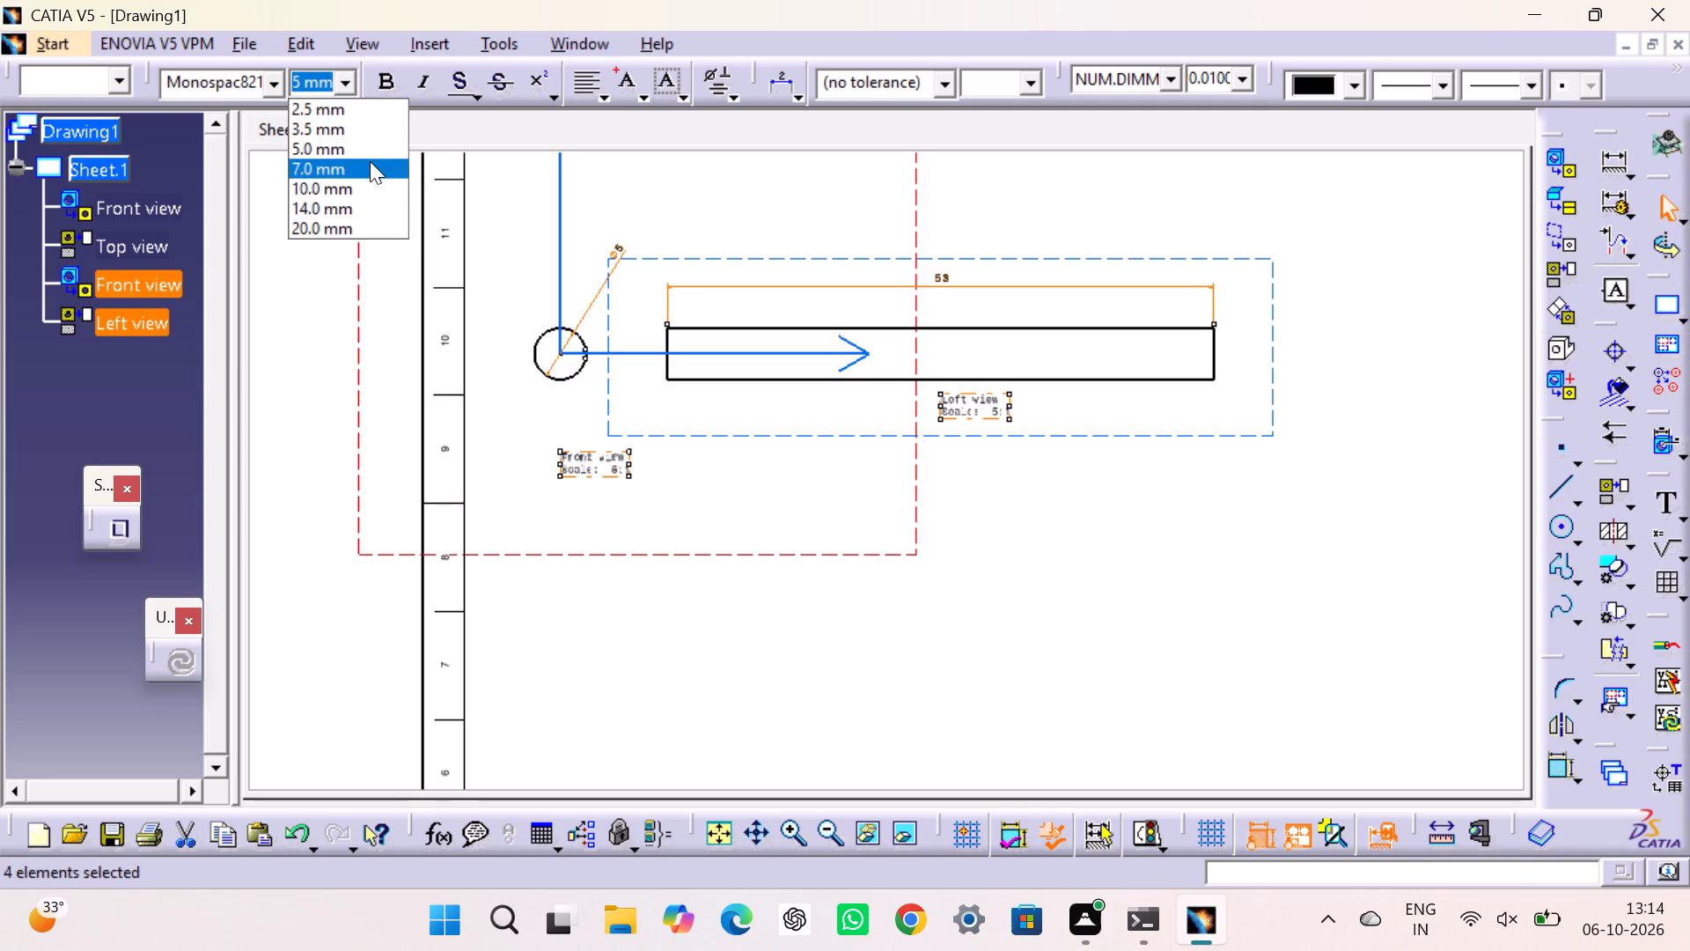
{"action": "left_click", "coordinate": [370, 166]}
{"action": "left_click", "coordinate": [1159, 560]}
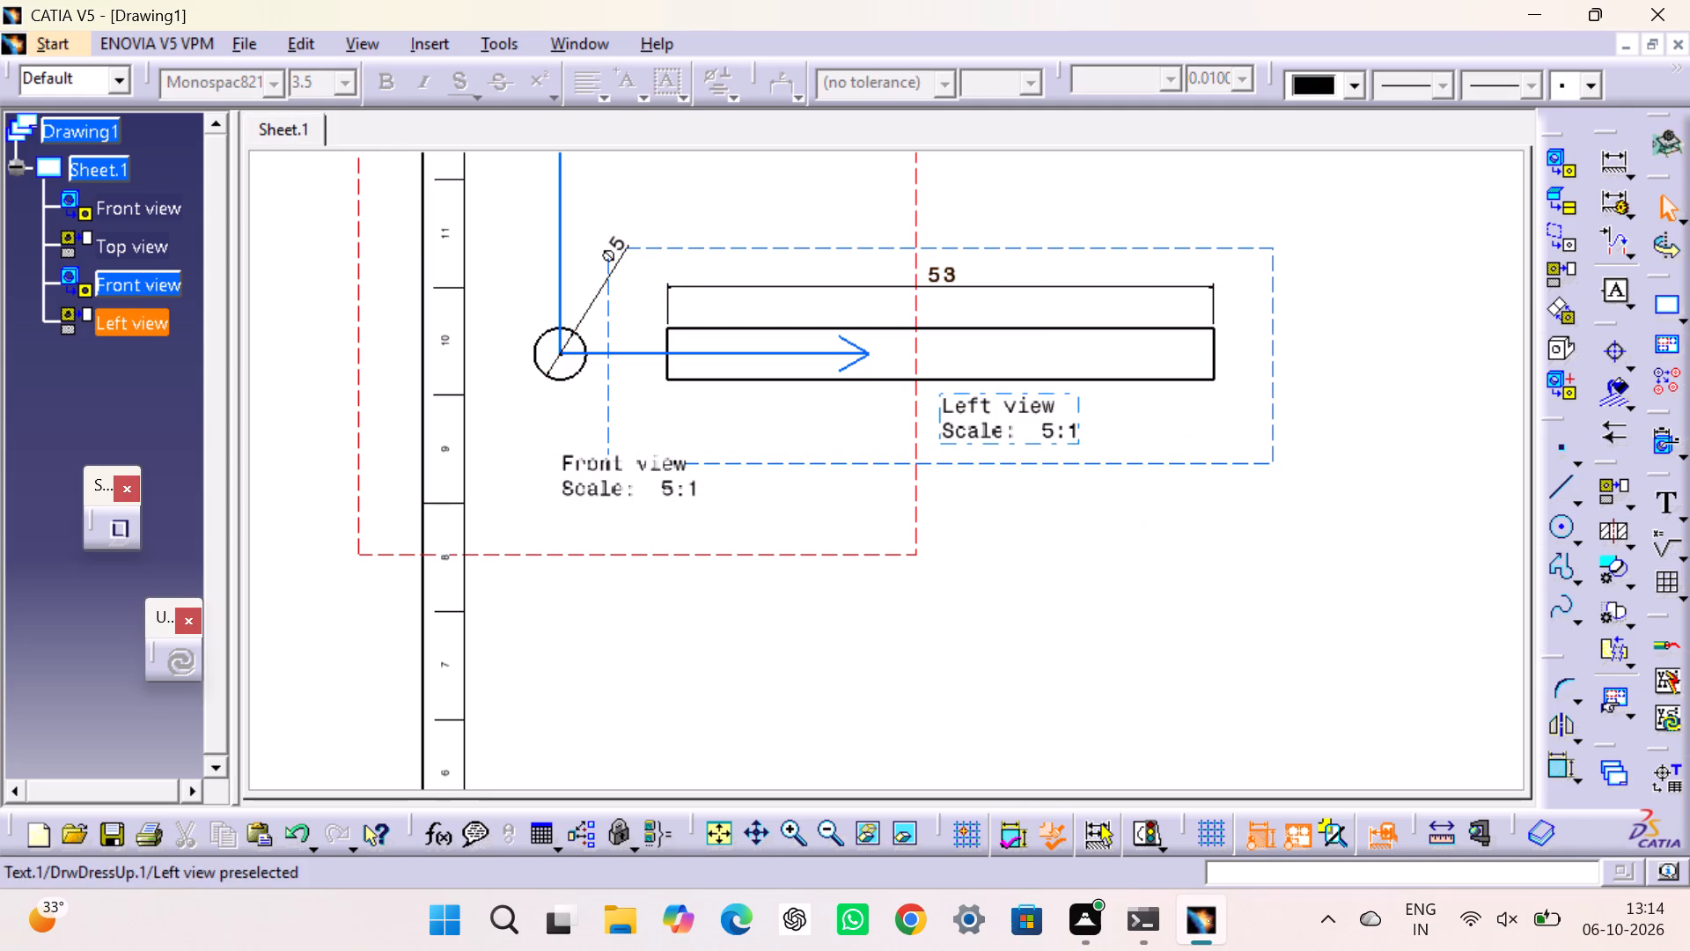
Create an isometric view of the base part and place it to the right of the base's top and front views.
{"action": "middle_click_drag", "start_coordinate": [1086, 475], "coordinate": [963, 689]}
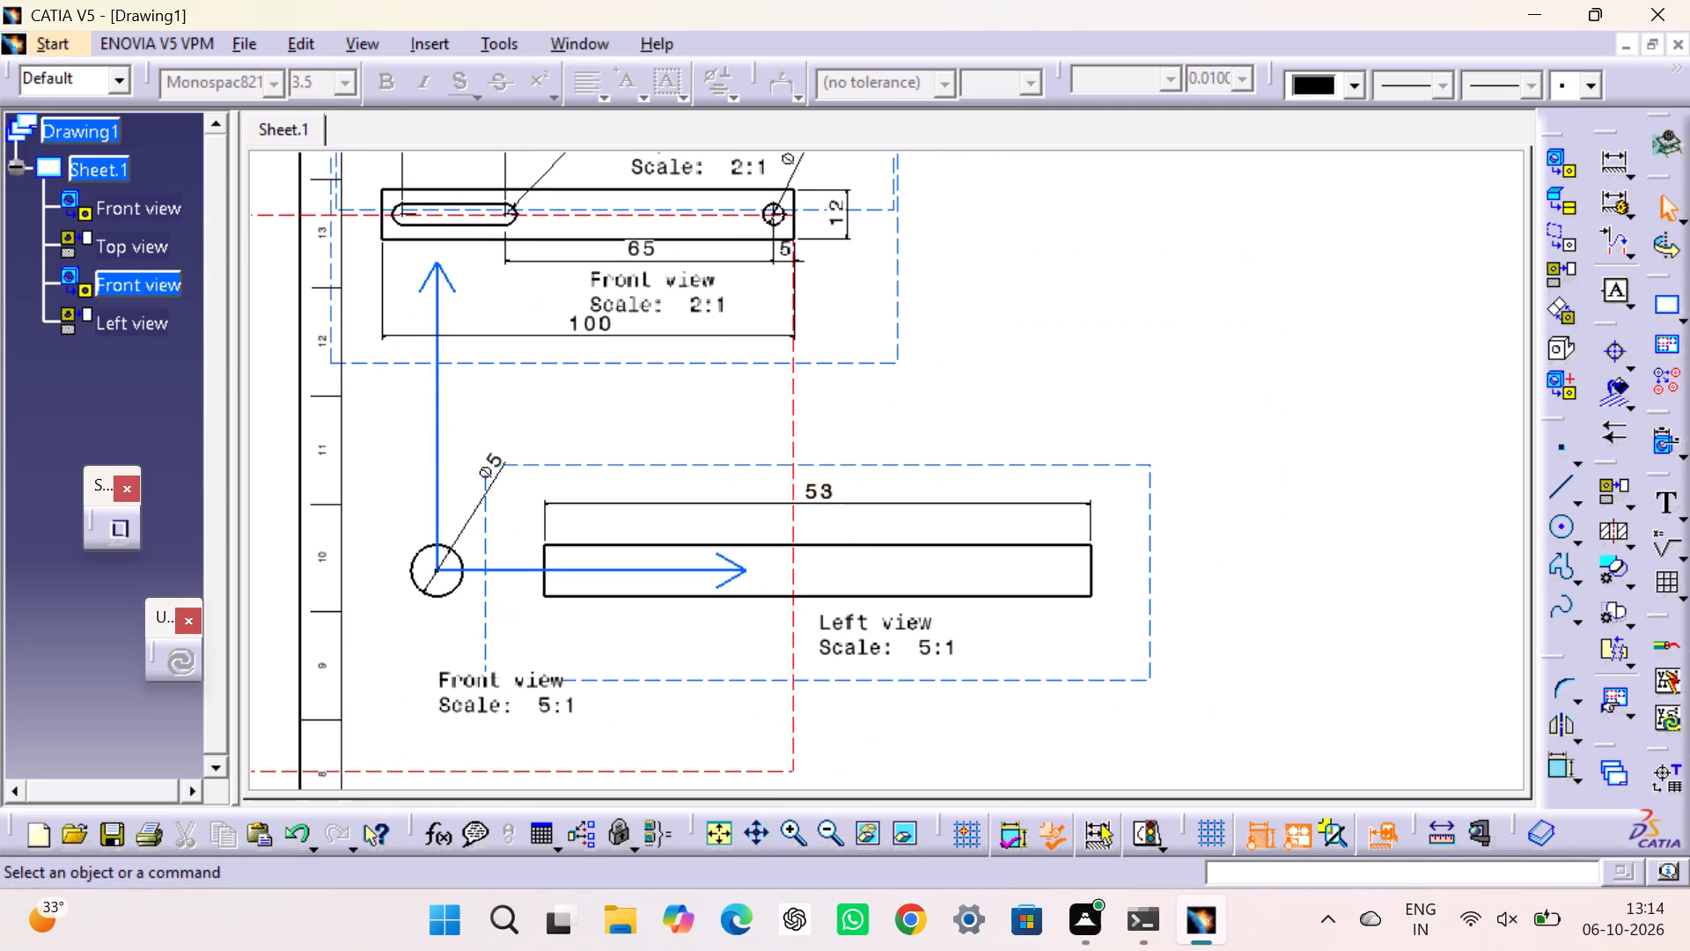
{"action": "left_click", "coordinate": [1552, 342]}
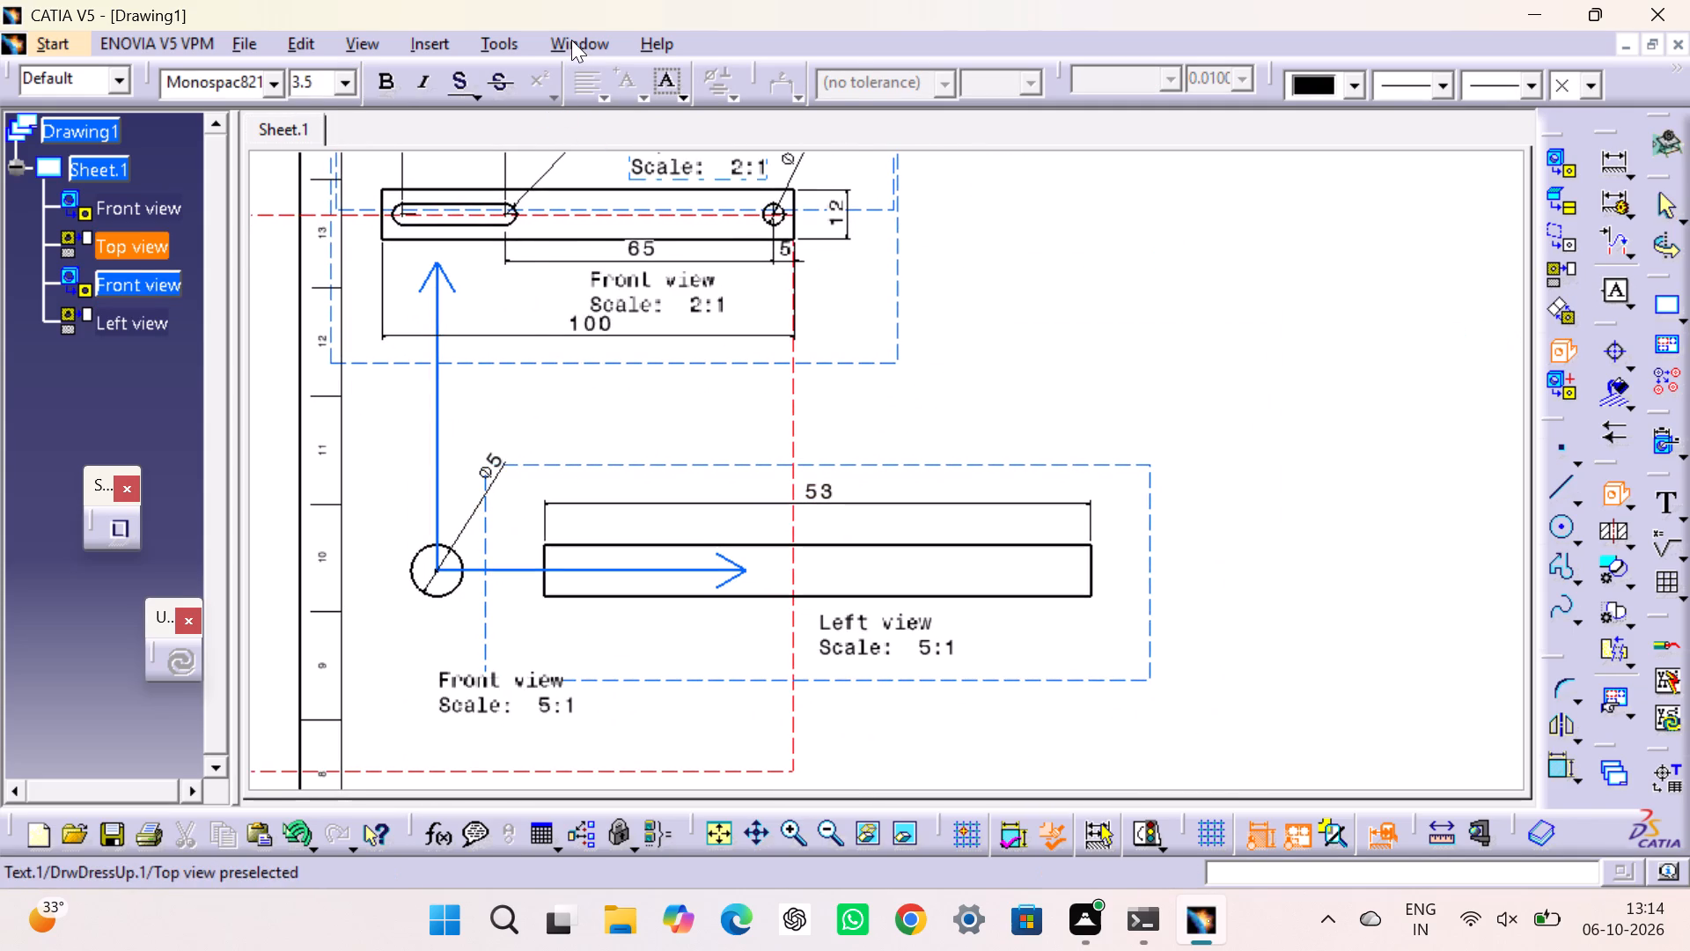
{"action": "left_click", "coordinate": [571, 40]}
{"action": "left_click", "coordinate": [610, 209]}
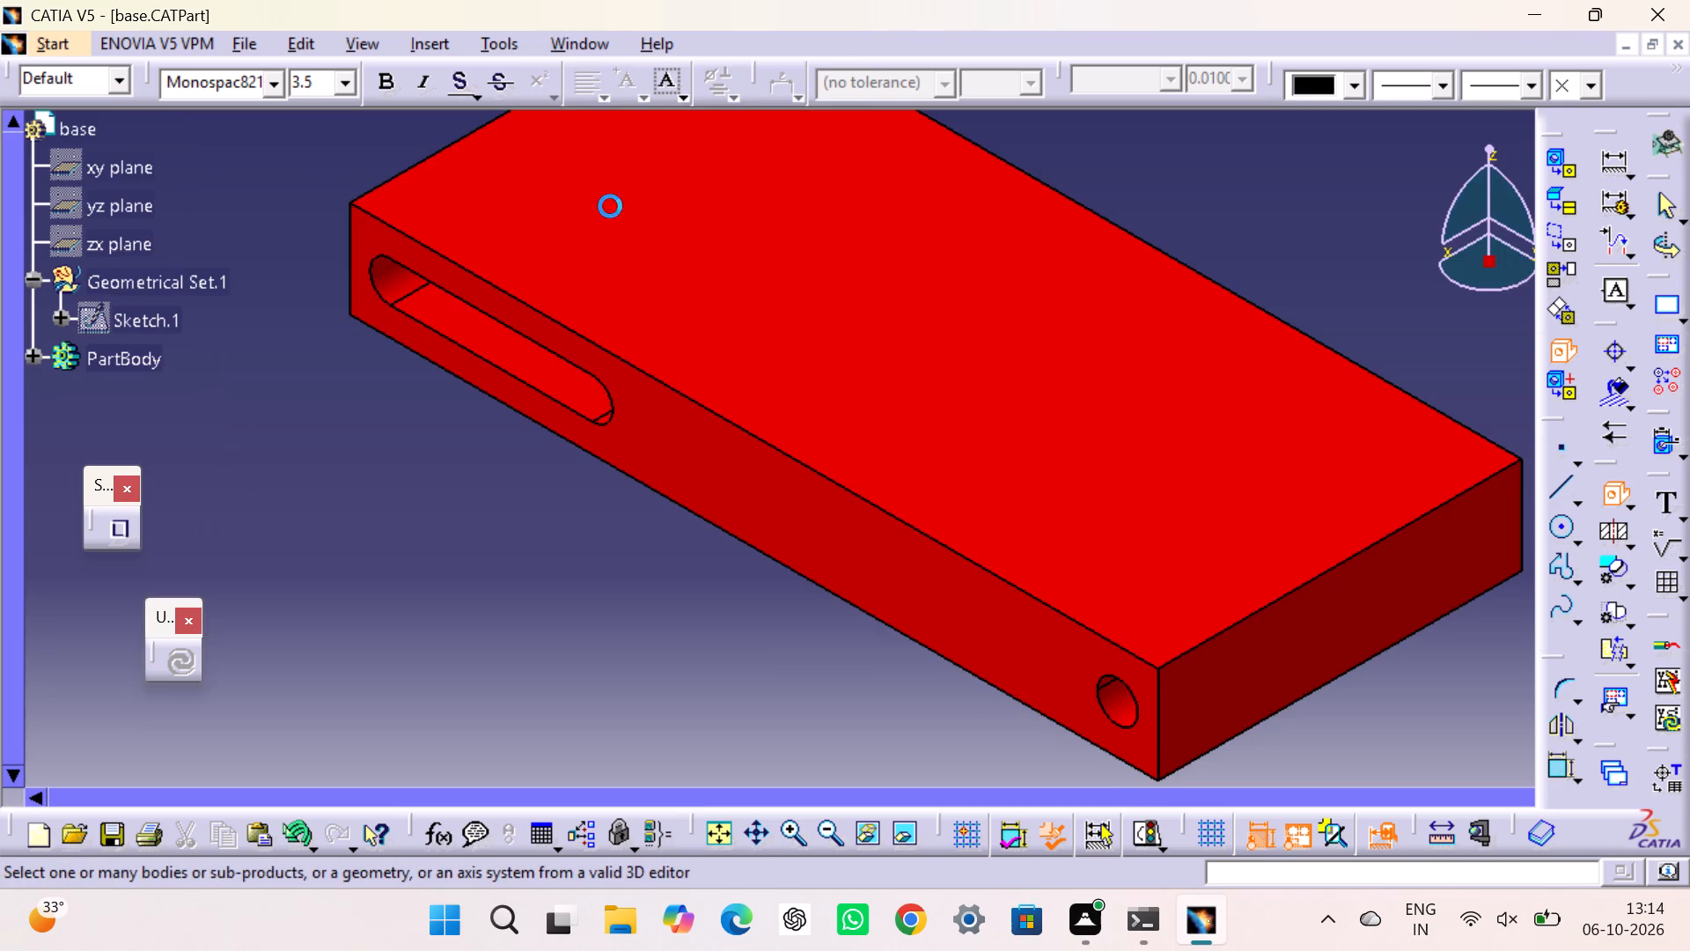
{"action": "left_click", "coordinate": [686, 412]}
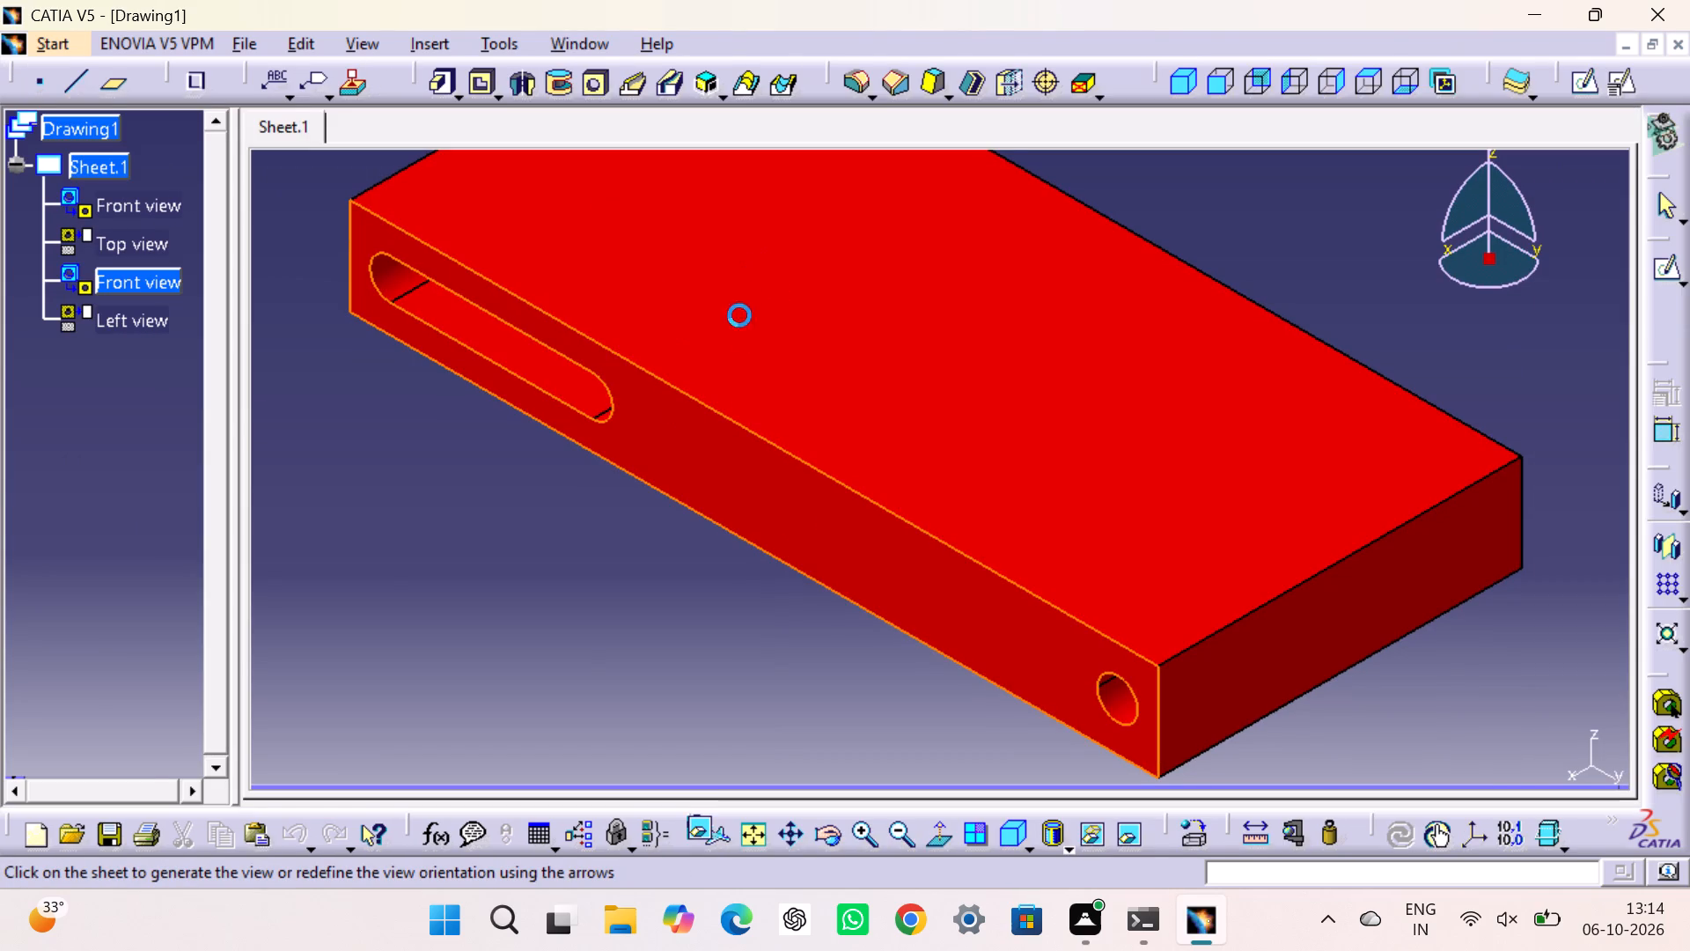
{"action": "left_click", "coordinate": [709, 837]}
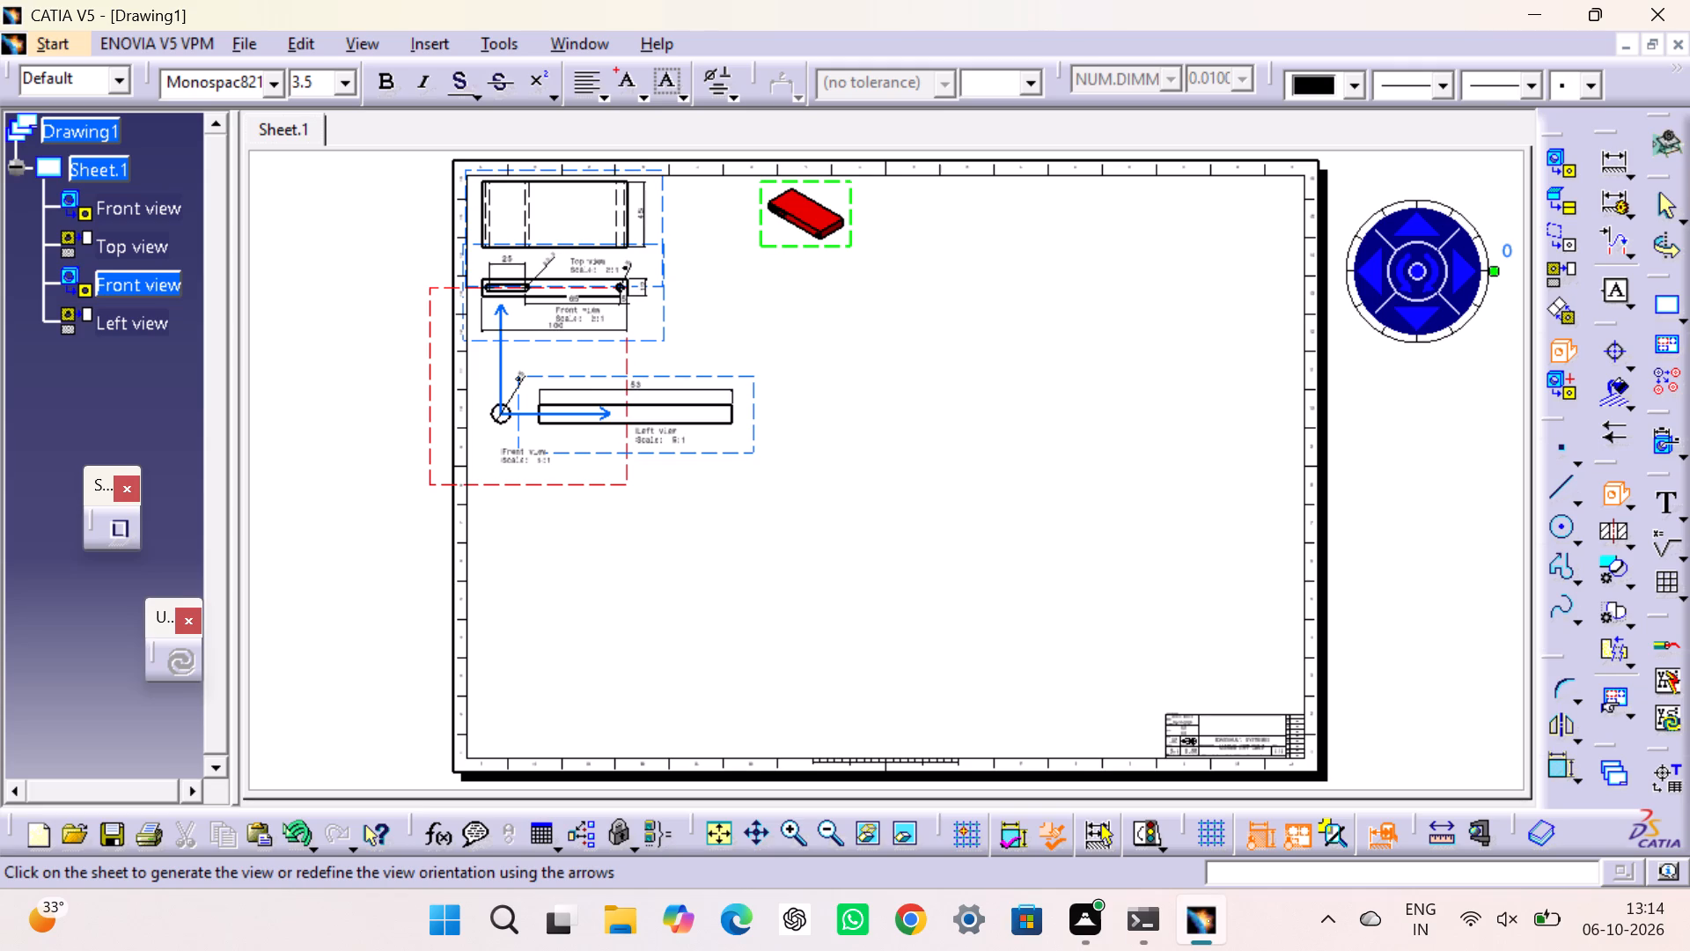
{"action": "left_click_drag", "start_coordinate": [763, 231], "coordinate": [684, 293]}
{"action": "left_click", "coordinate": [981, 328]}
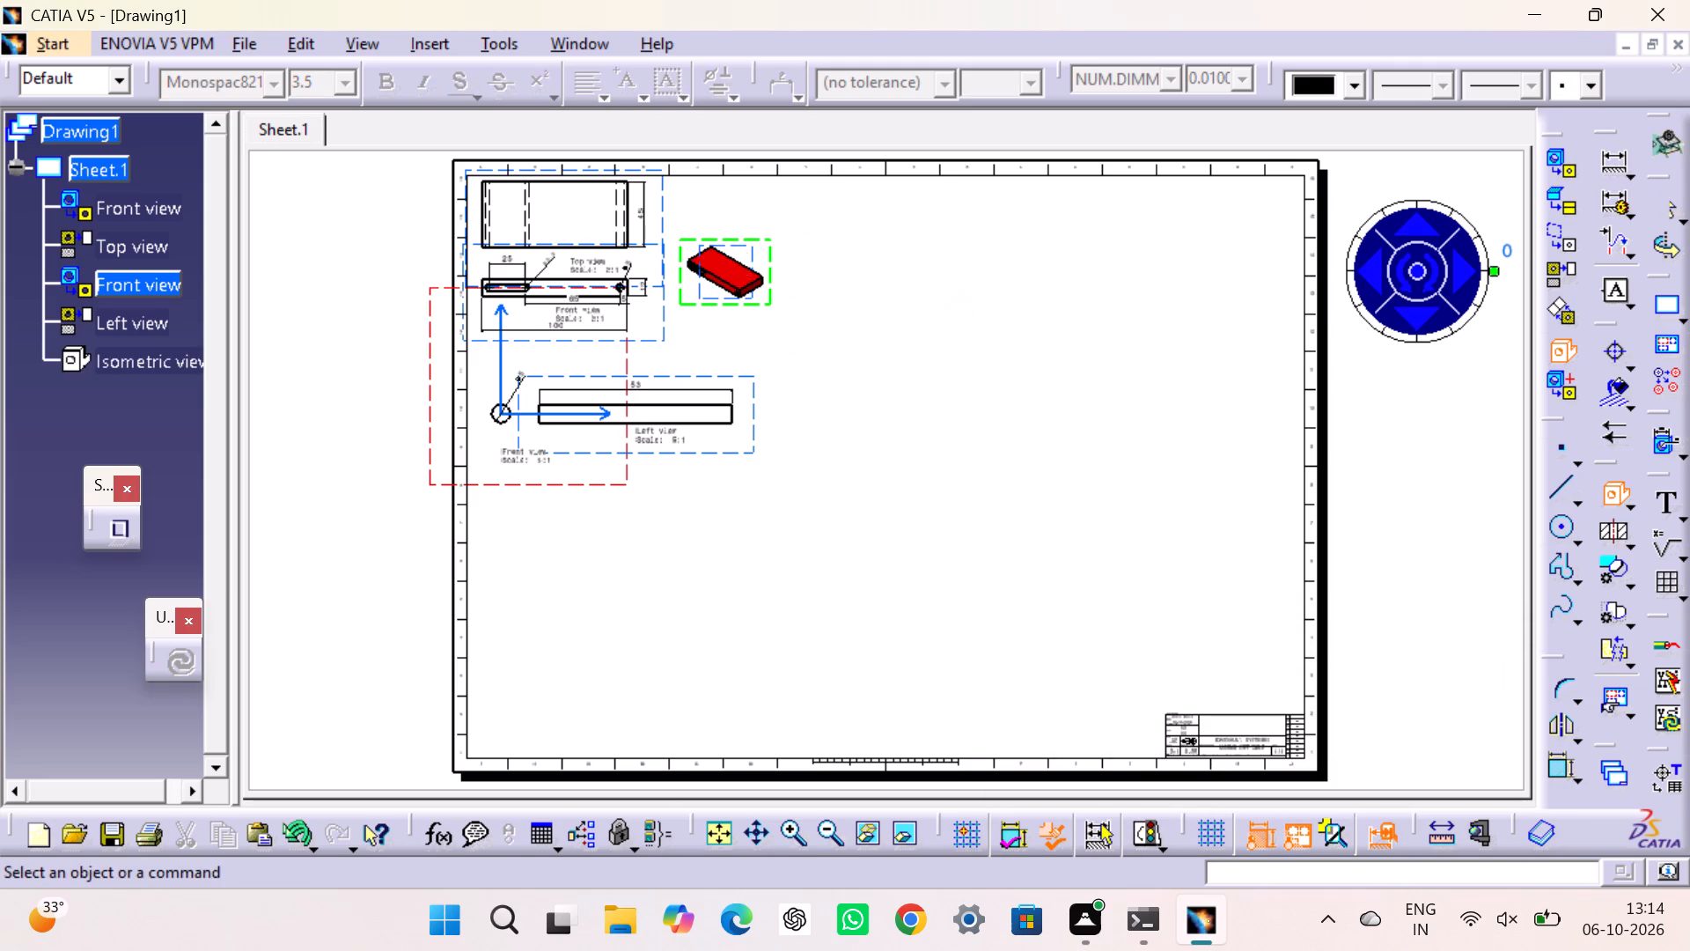
Turn on 3D colours for the base's isometric view and set its scale to 2:1.
{"action": "right_click", "coordinate": [765, 241]}
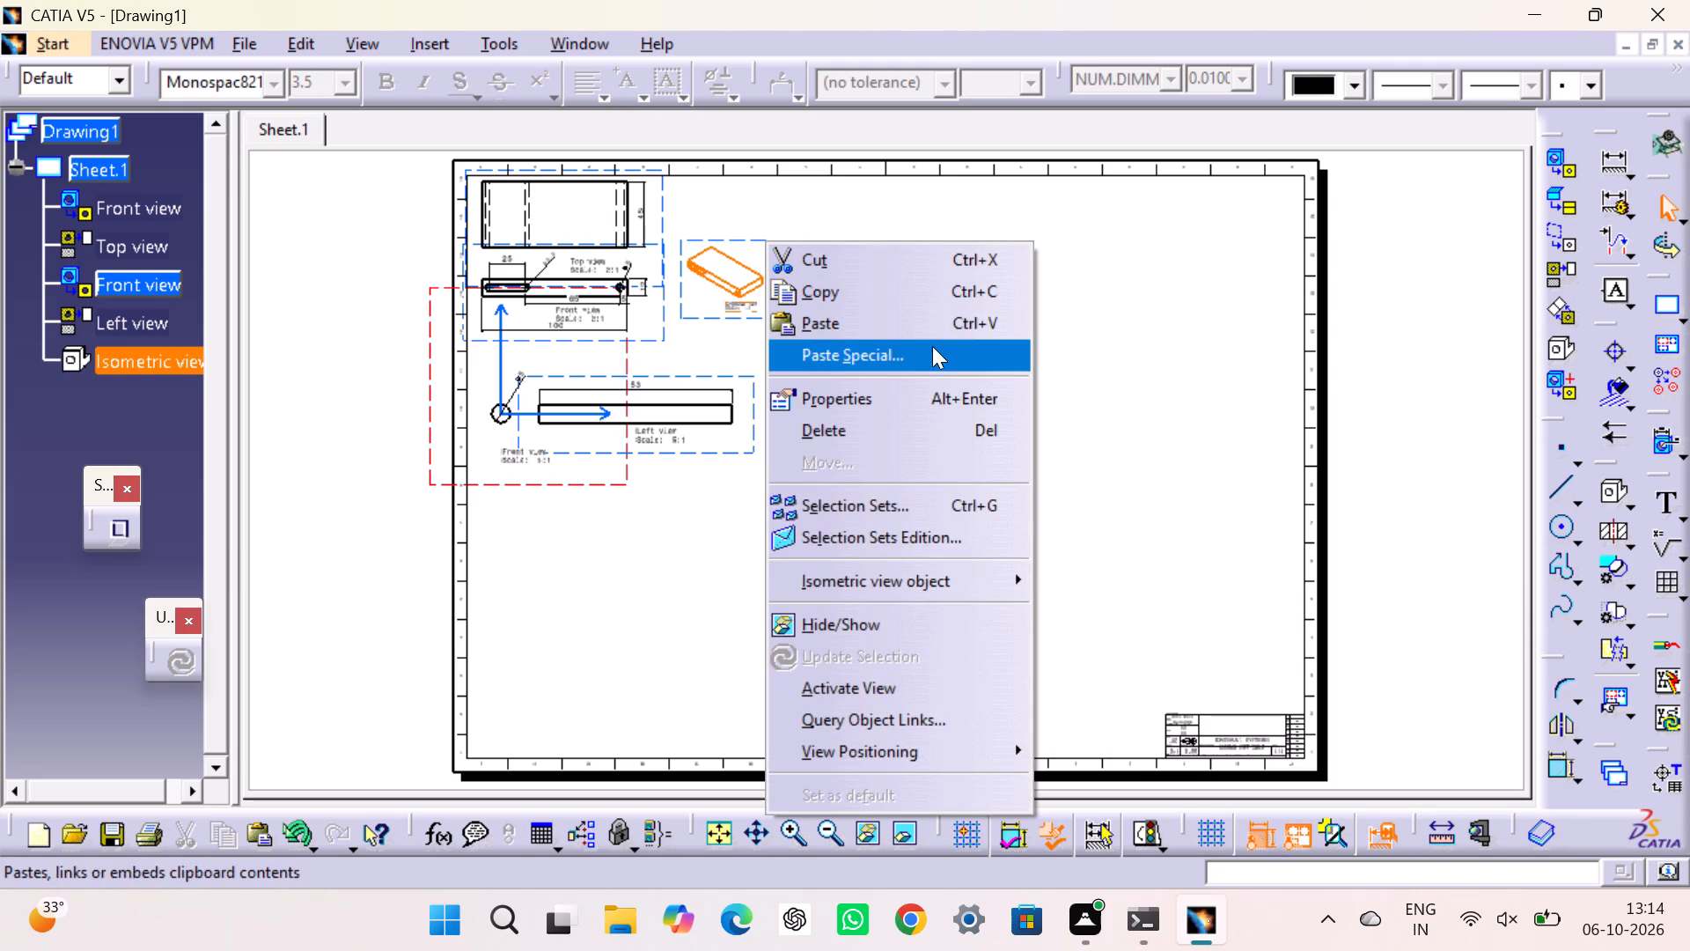
{"action": "left_click", "coordinate": [932, 411]}
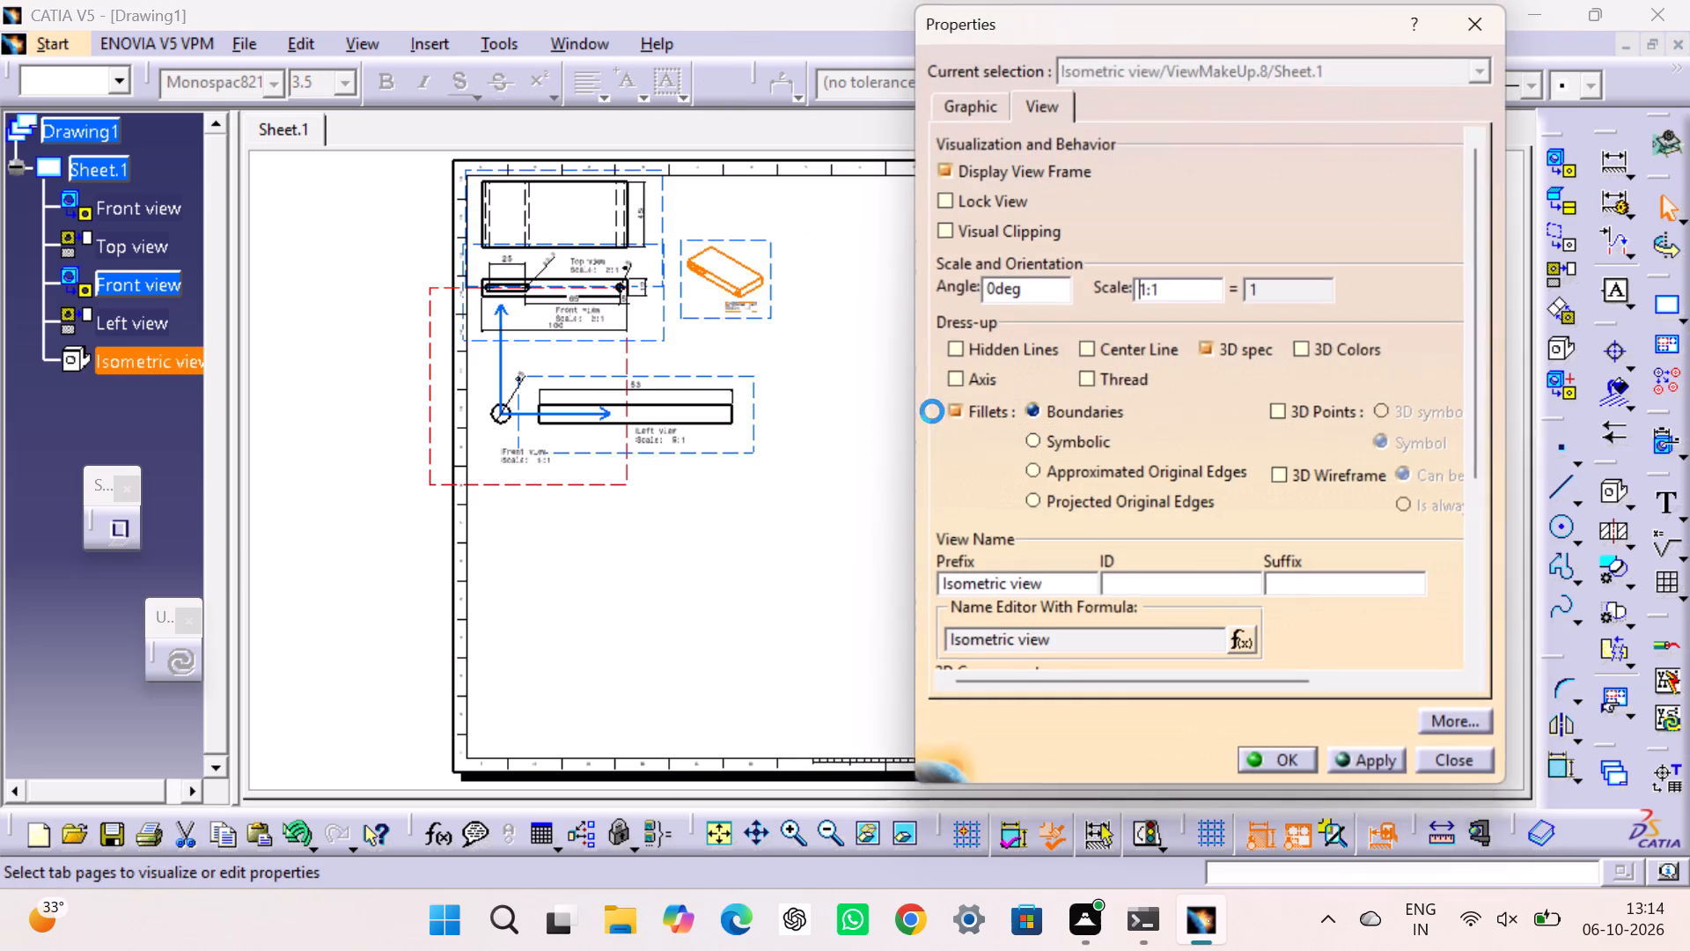
{"action": "left_click", "coordinate": [1334, 354]}
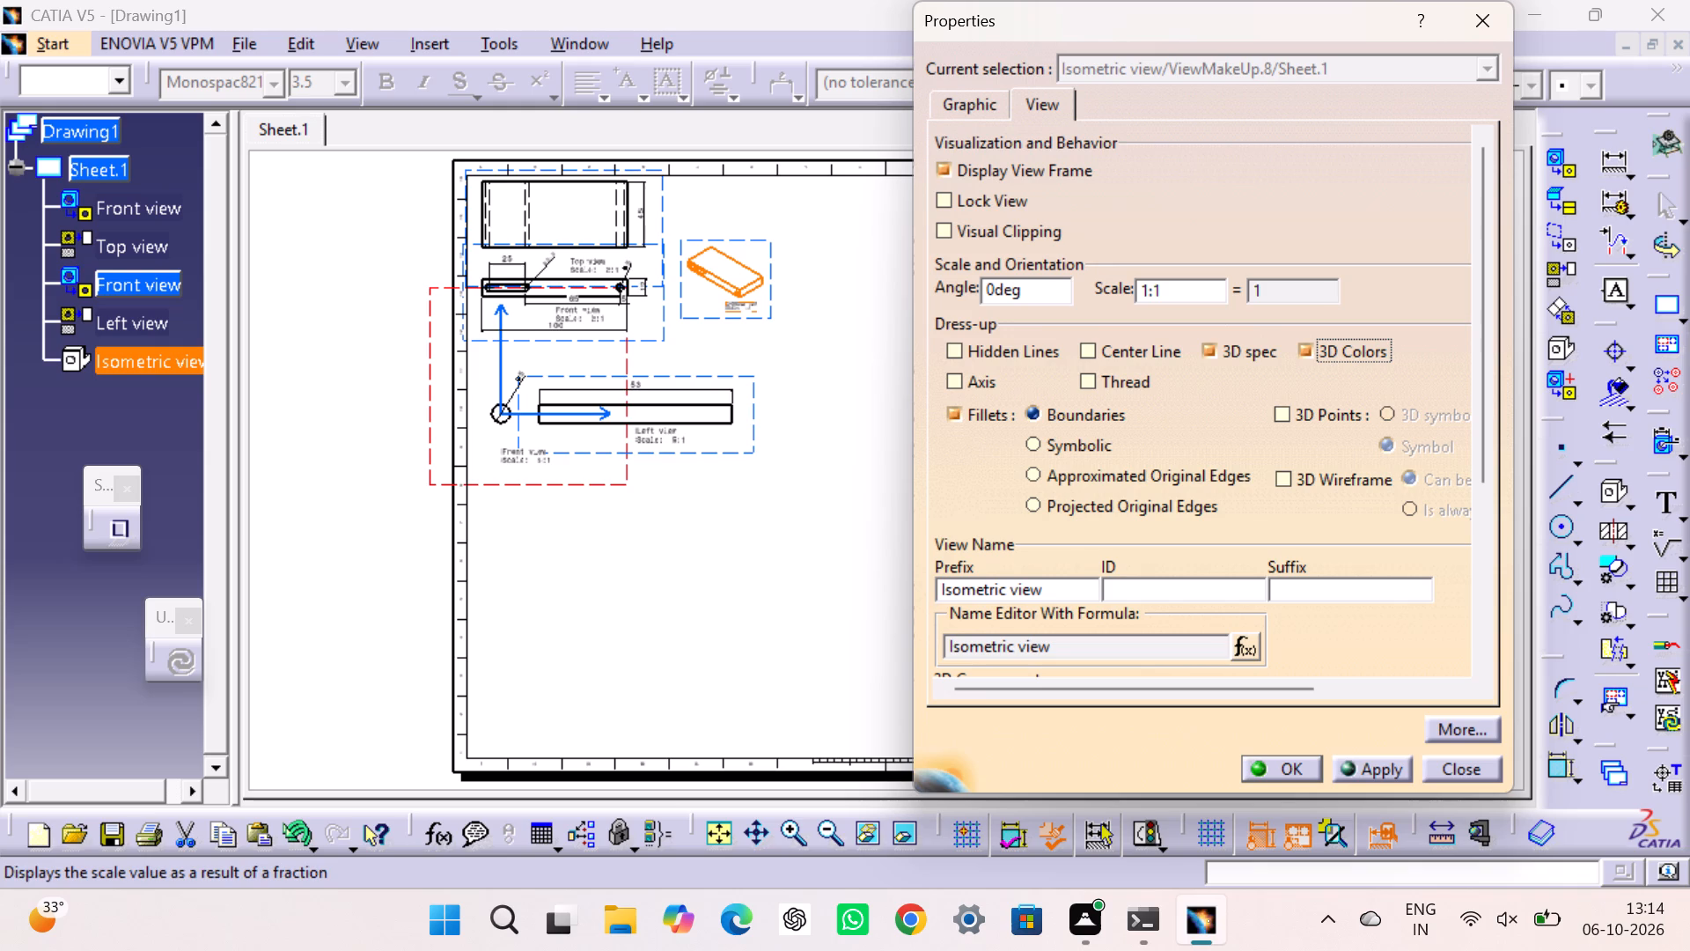
{"action": "key", "text": "Right"}
{"action": "key", "text": "BackSpace"}
{"action": "key", "text": "2"}
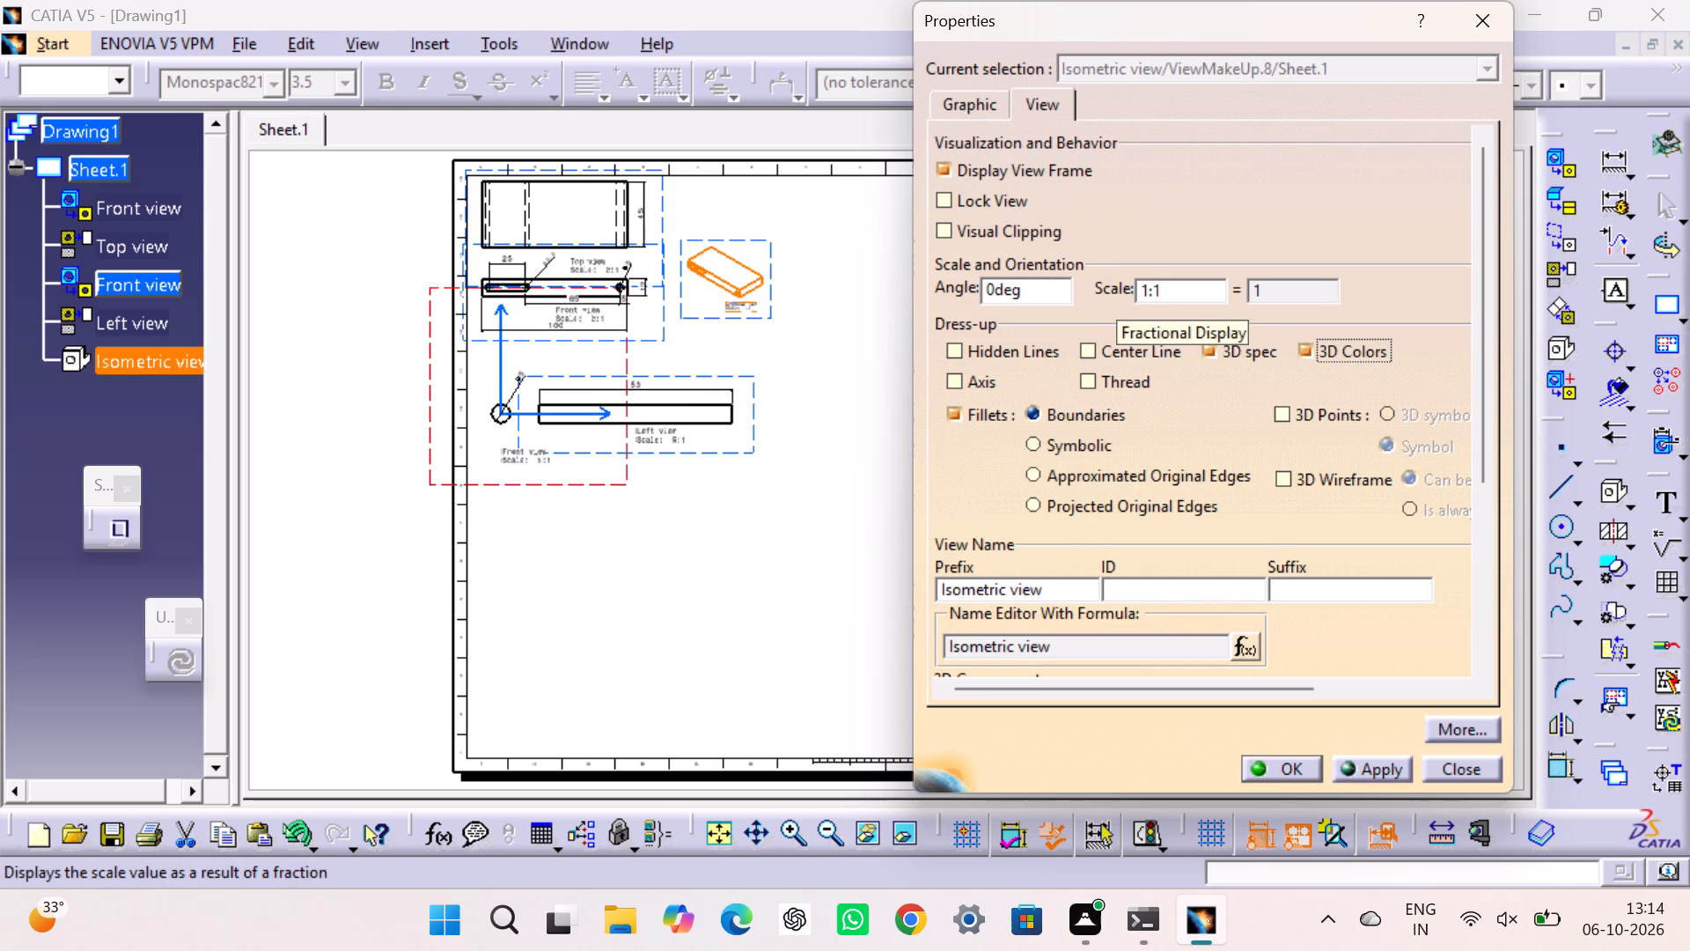
{"action": "left_click", "coordinate": [1144, 286]}
{"action": "key", "text": "BackSpace"}
{"action": "key", "text": "2"}
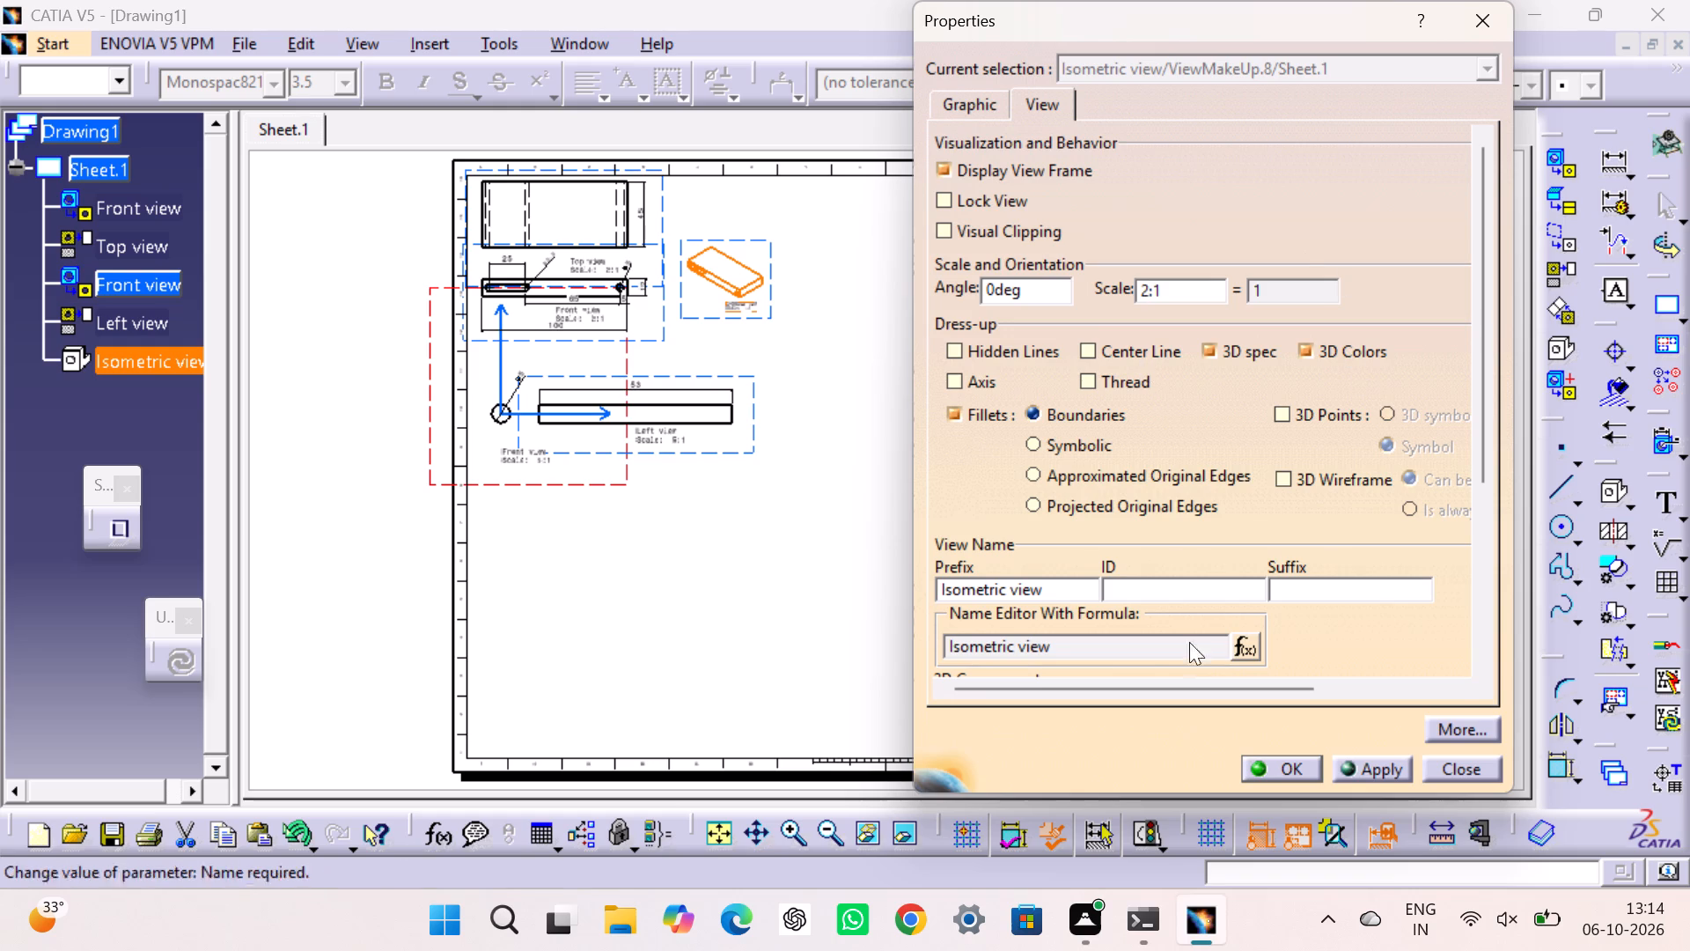
{"action": "left_click_drag", "start_coordinate": [1350, 760], "coordinate": [1342, 737]}
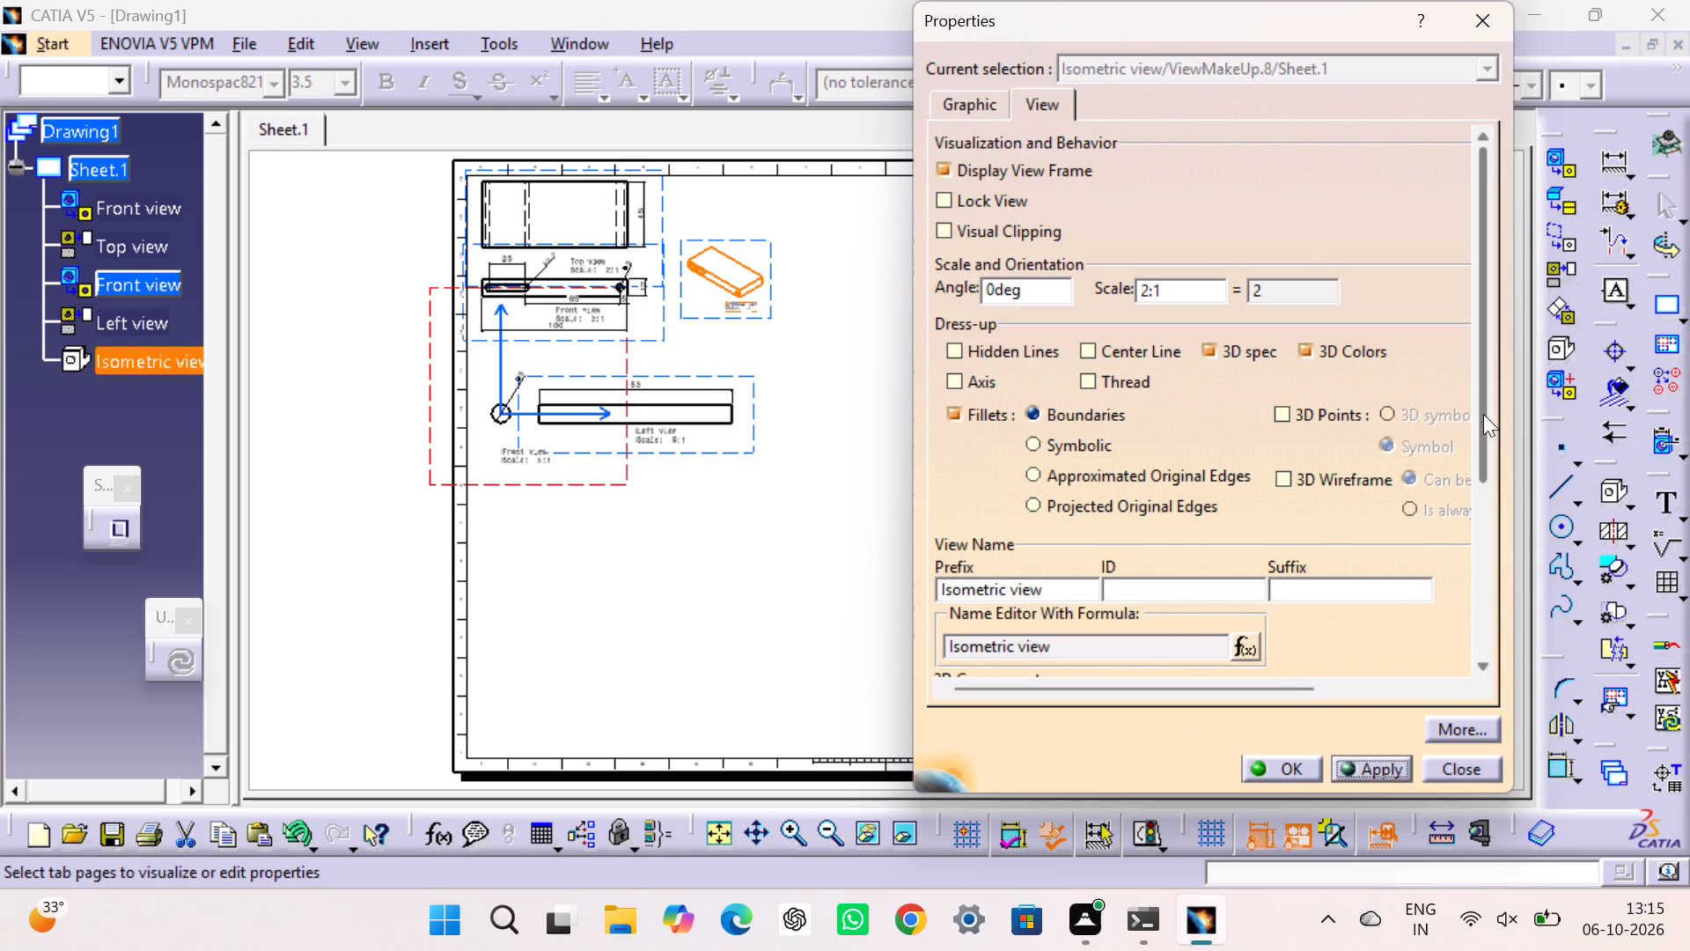
Set the base's isometric view to Raster generation mode with the Shading option.
{"action": "left_click_drag", "start_coordinate": [1483, 414], "coordinate": [1487, 511]}
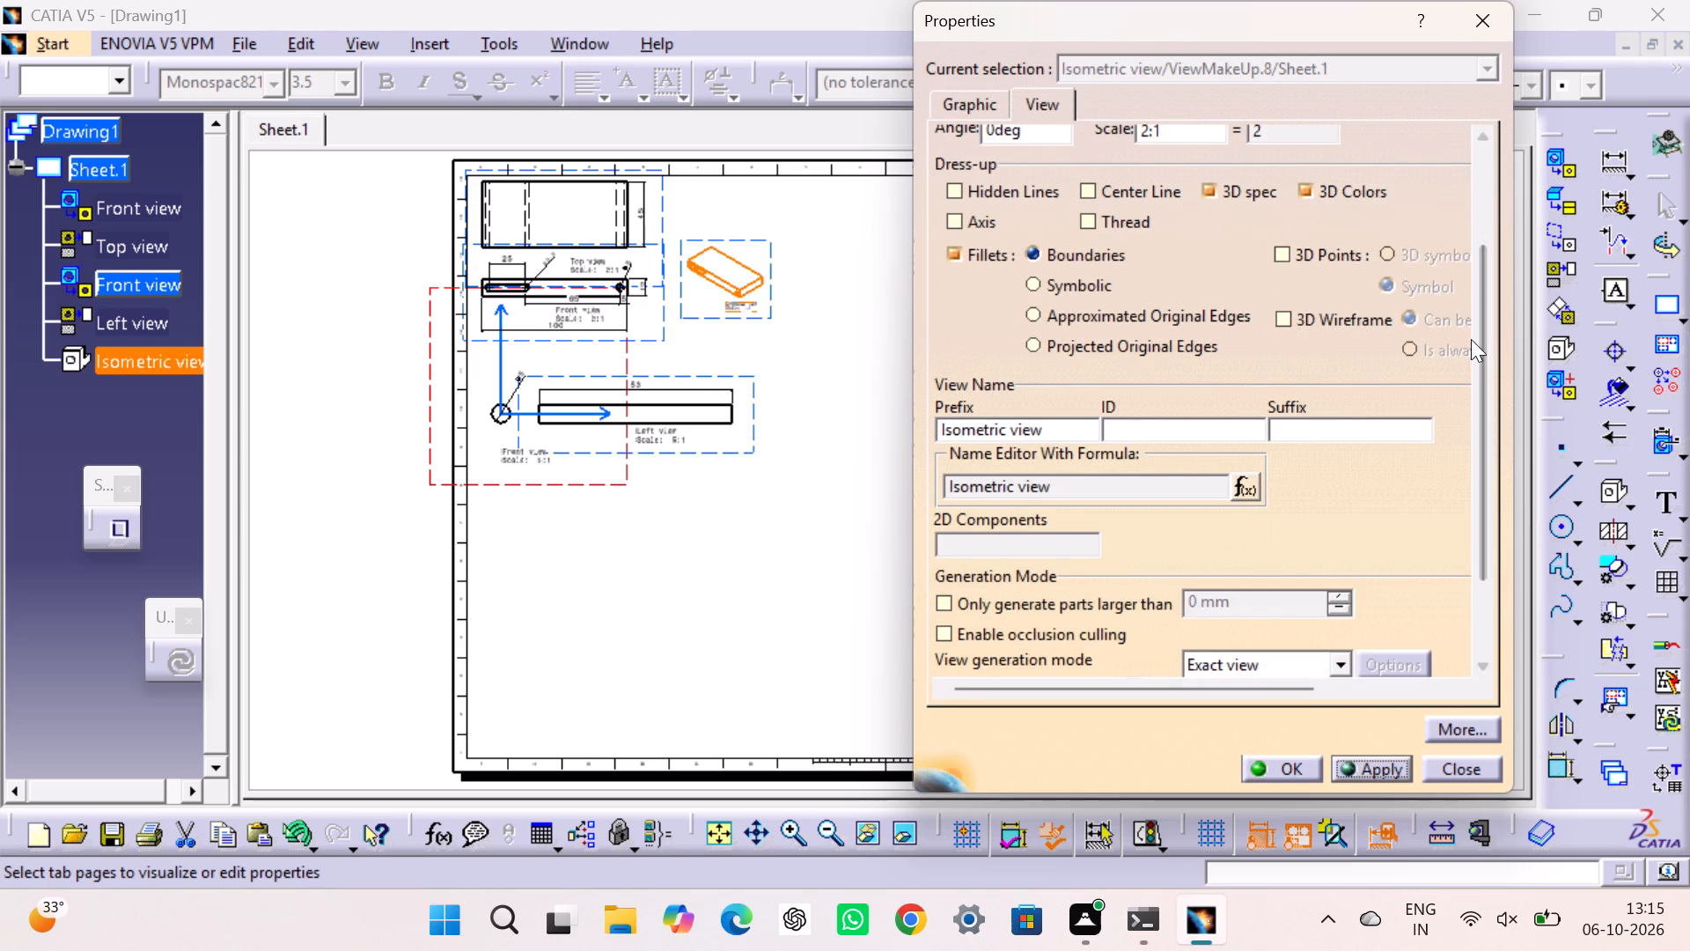
{"action": "left_click_drag", "start_coordinate": [1479, 264], "coordinate": [1497, 525]}
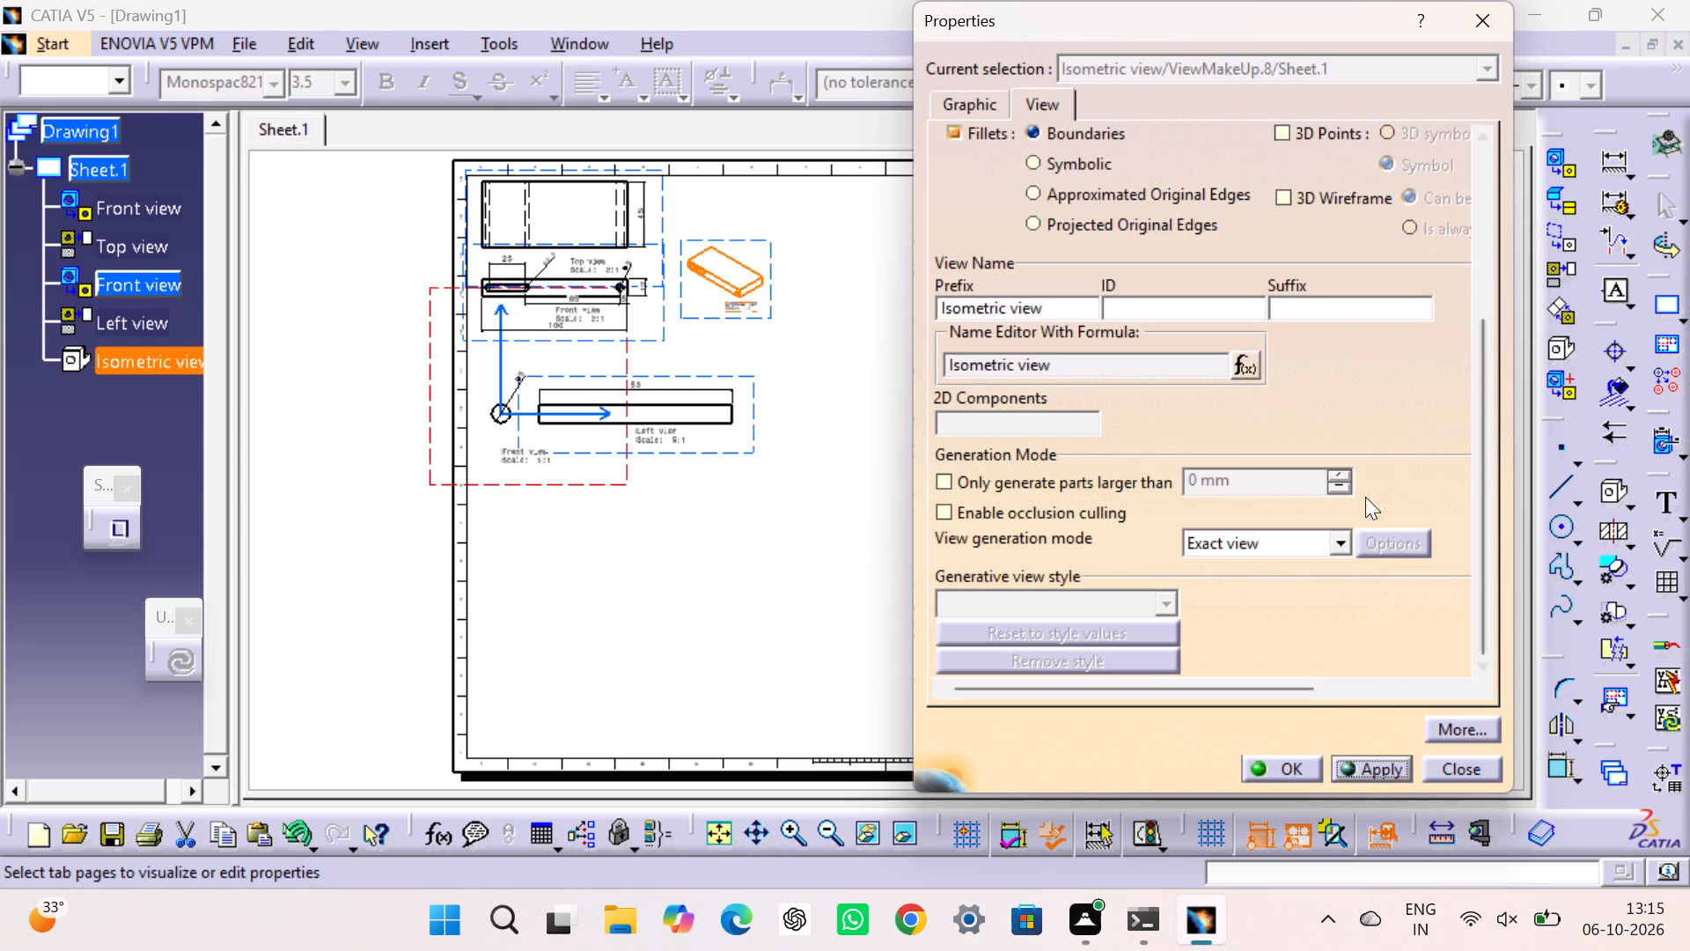
{"action": "left_click", "coordinate": [1339, 541]}
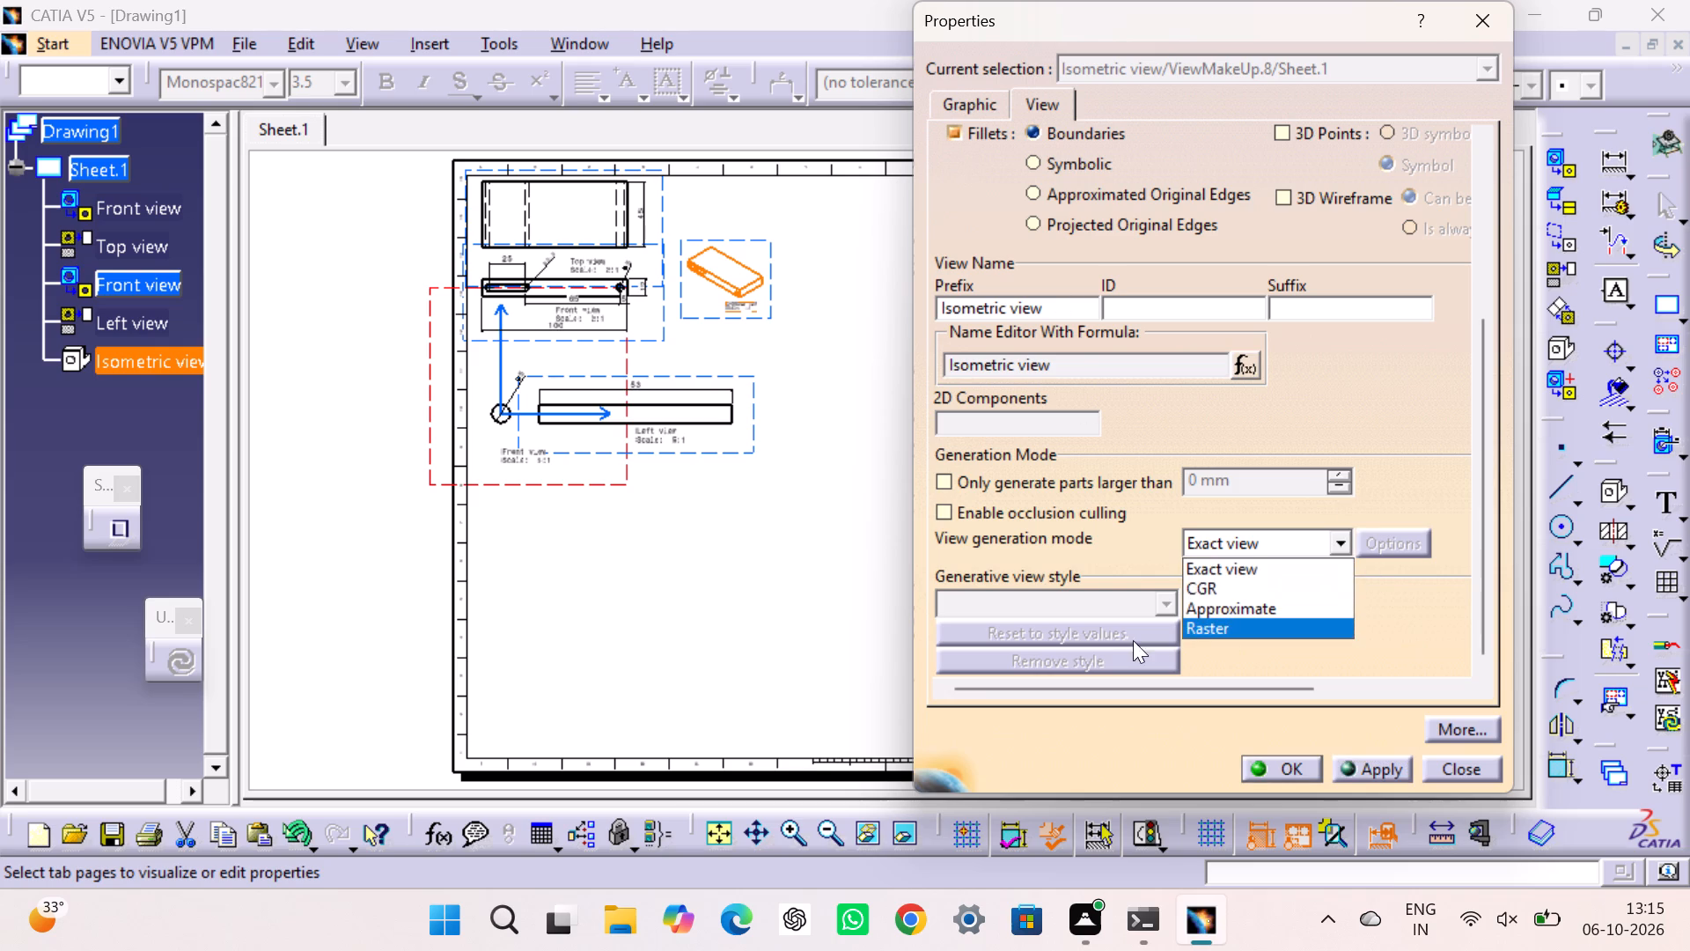
{"action": "left_click", "coordinate": [1194, 626]}
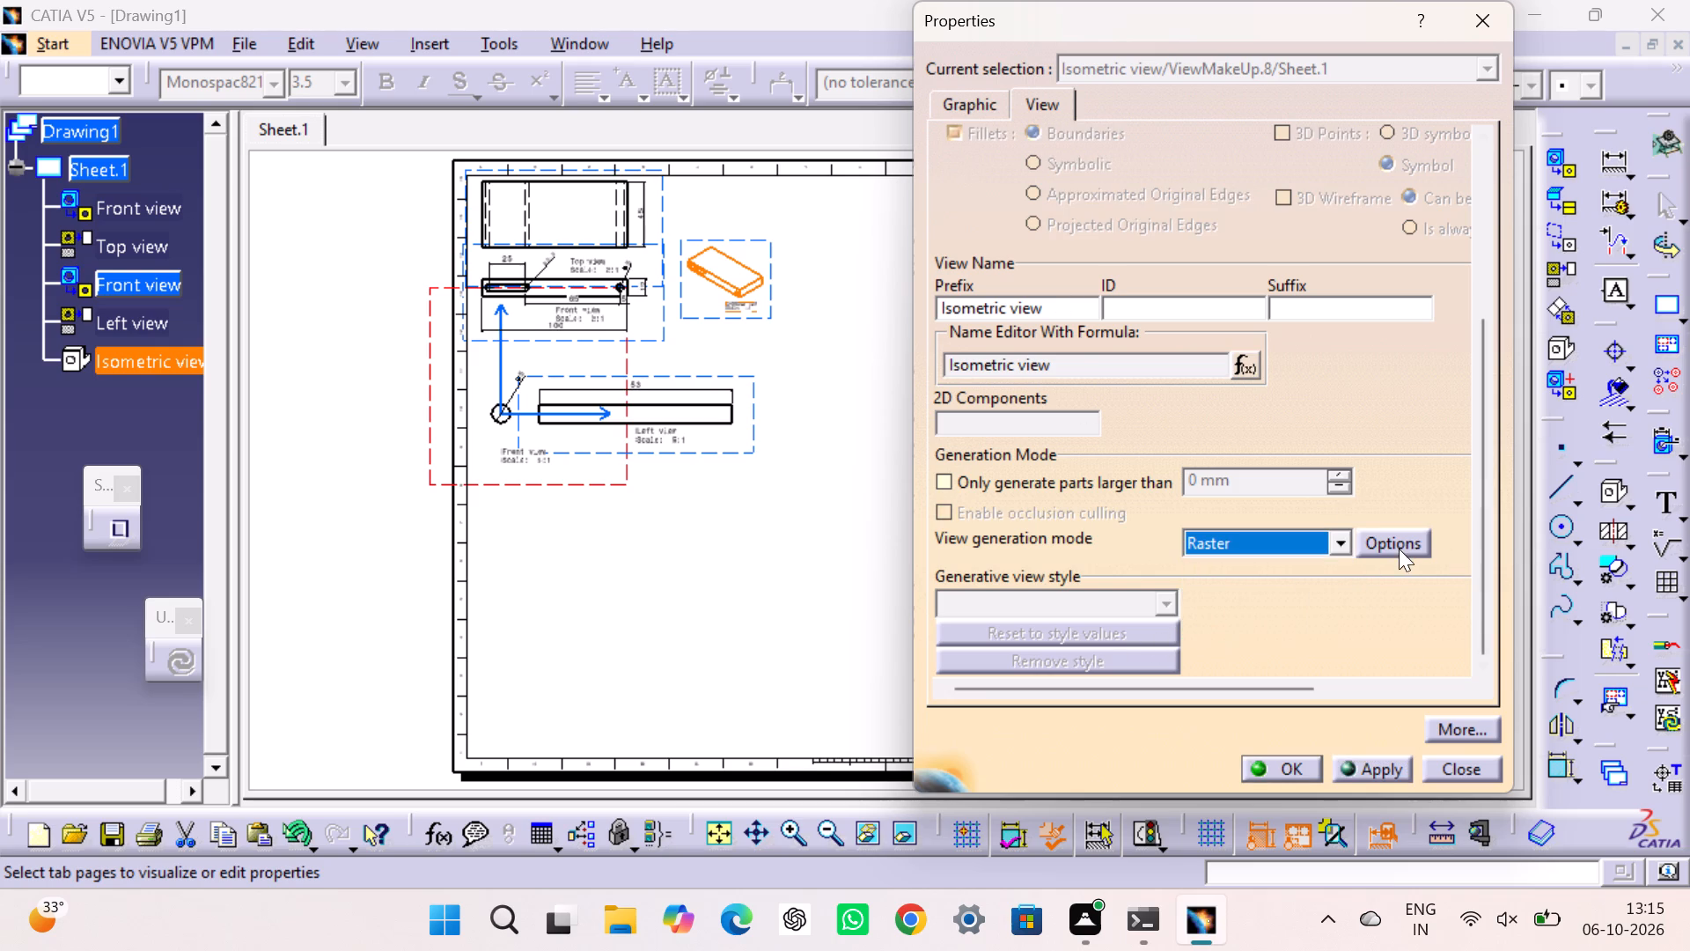
{"action": "left_click", "coordinate": [1394, 547]}
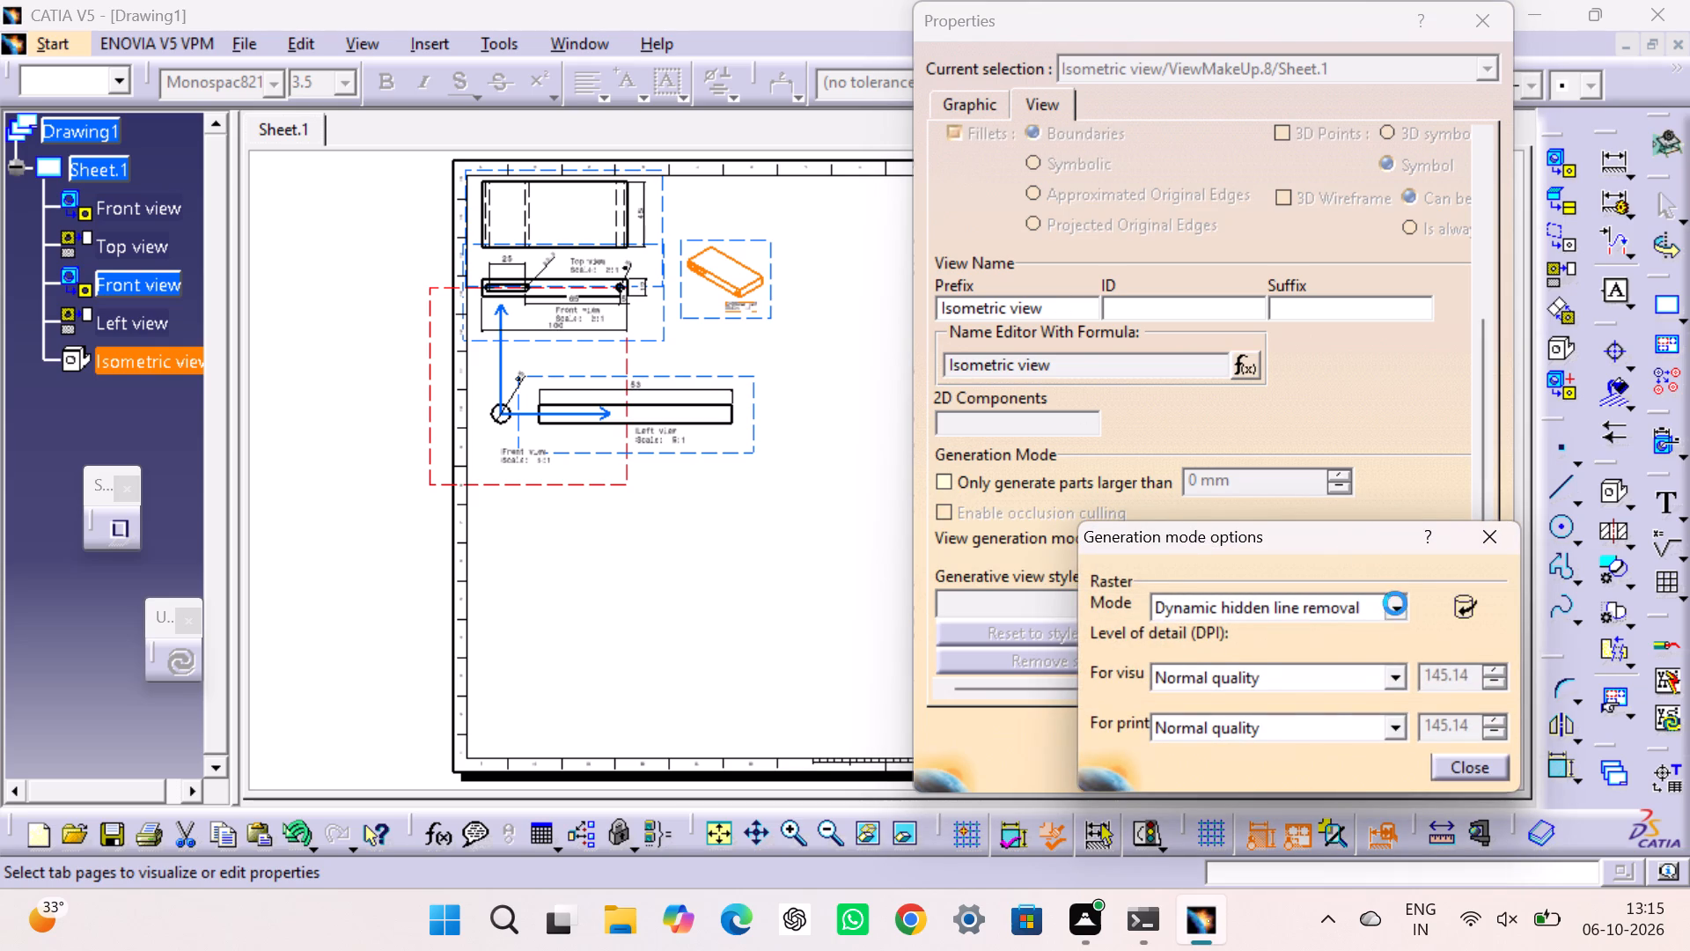
{"action": "left_click", "coordinate": [1395, 603]}
{"action": "left_click", "coordinate": [1238, 655]}
{"action": "left_click", "coordinate": [1460, 763]}
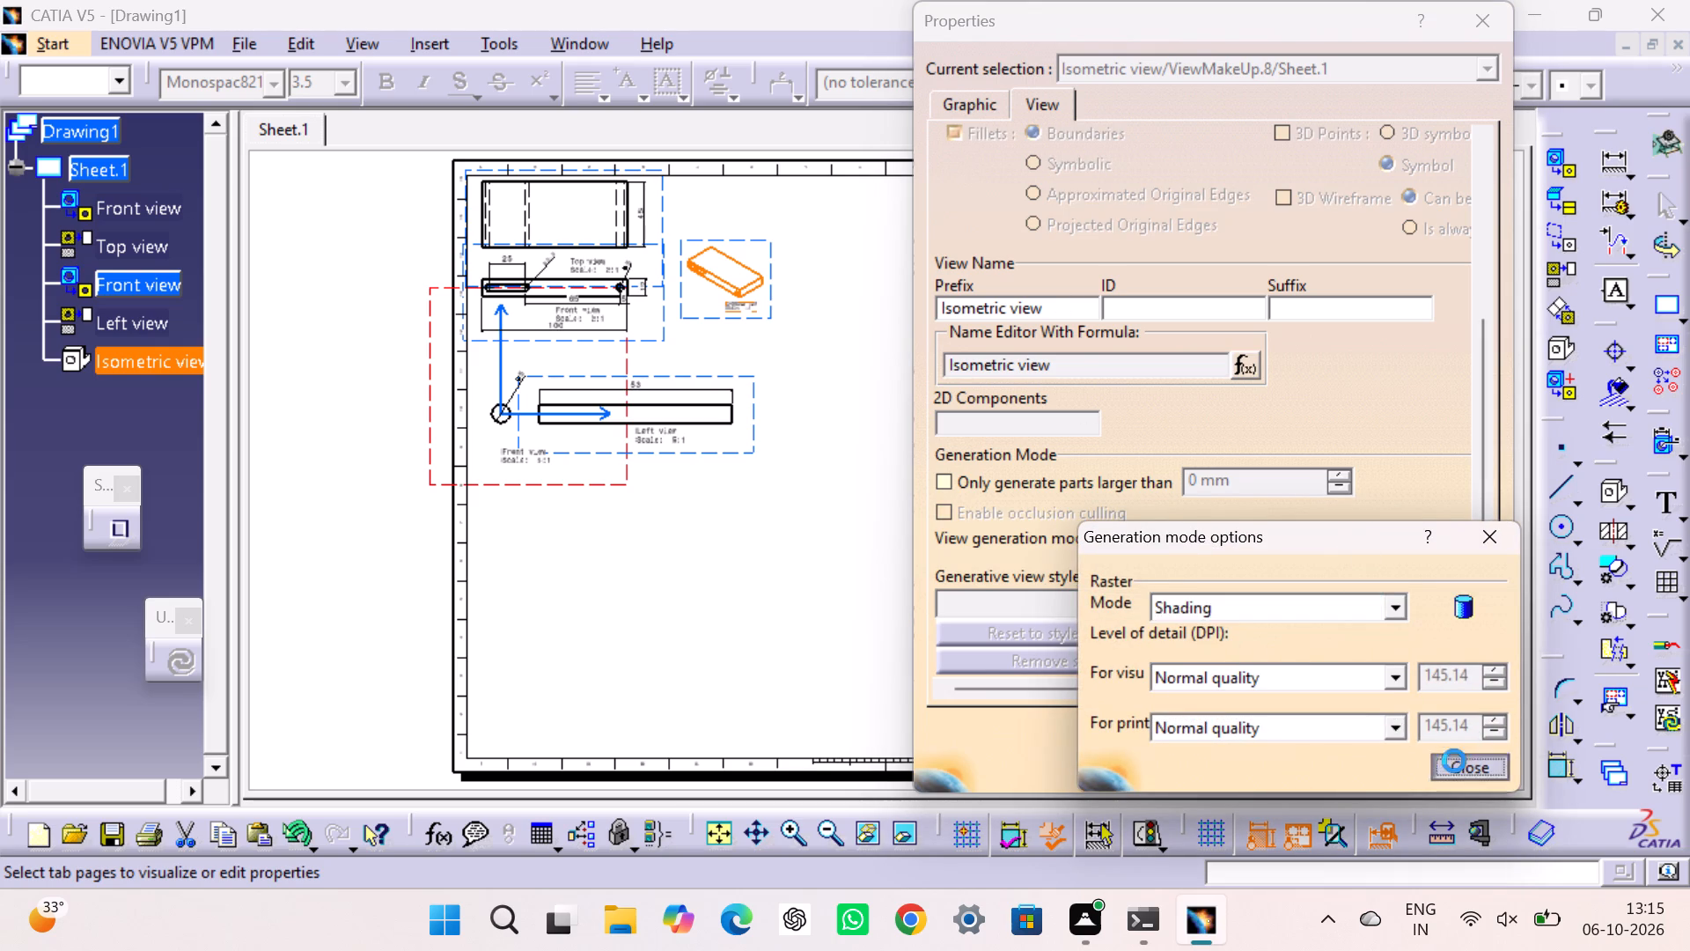
{"action": "left_click", "coordinate": [1294, 769]}
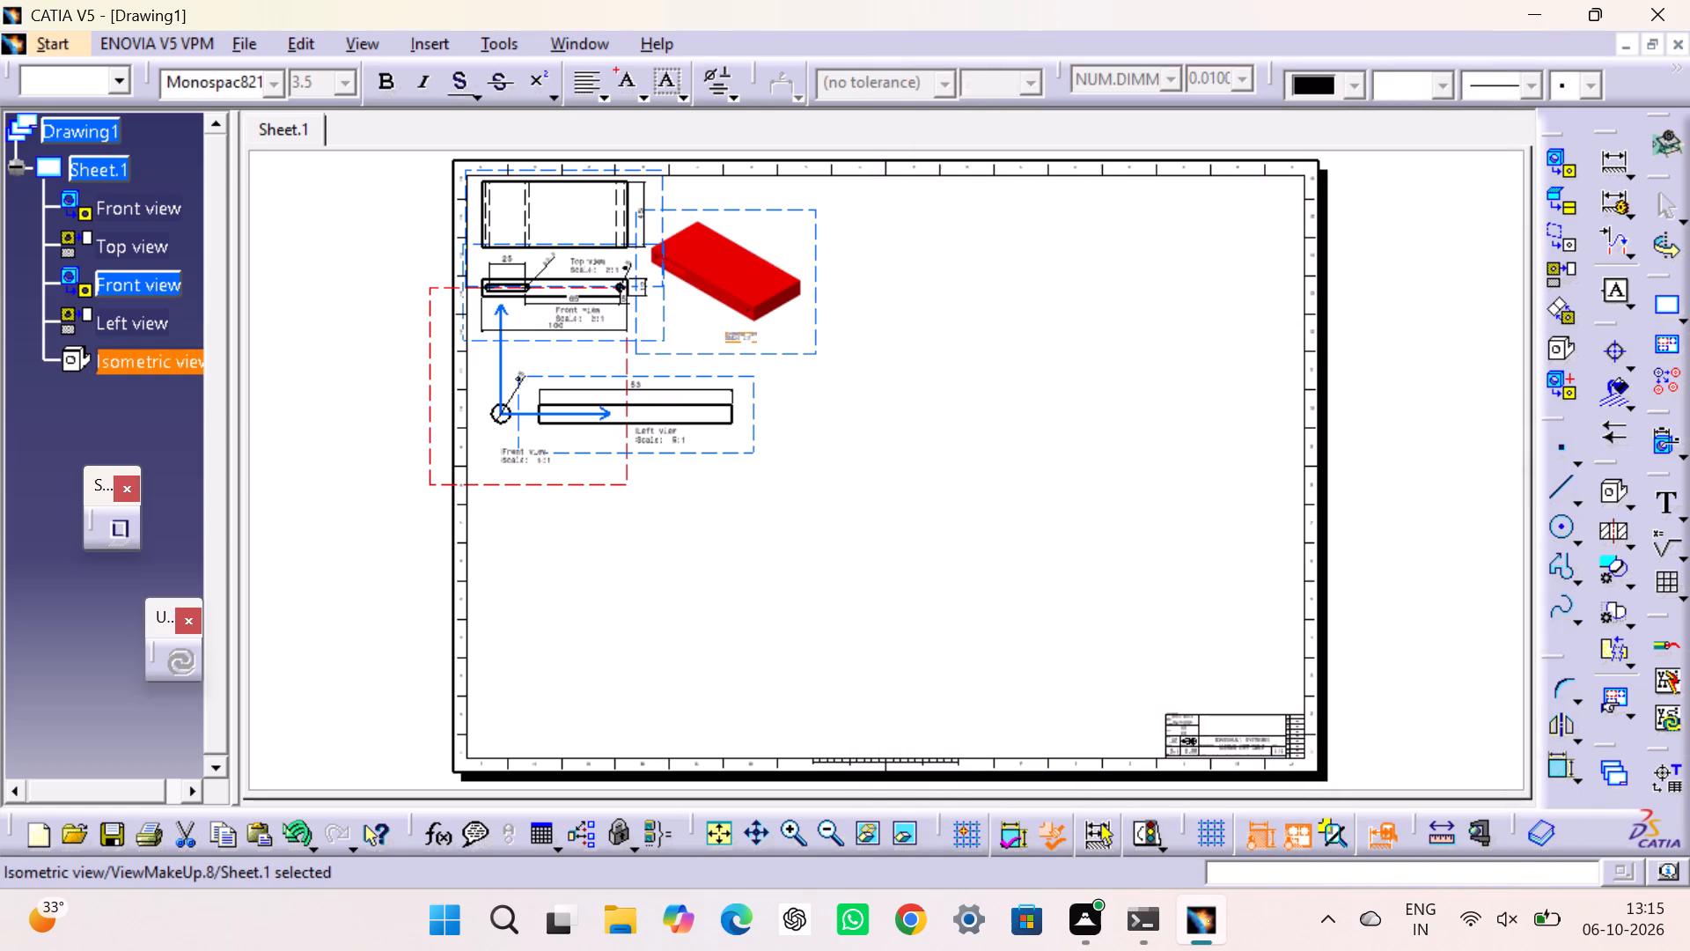
{"action": "left_click", "coordinate": [985, 366]}
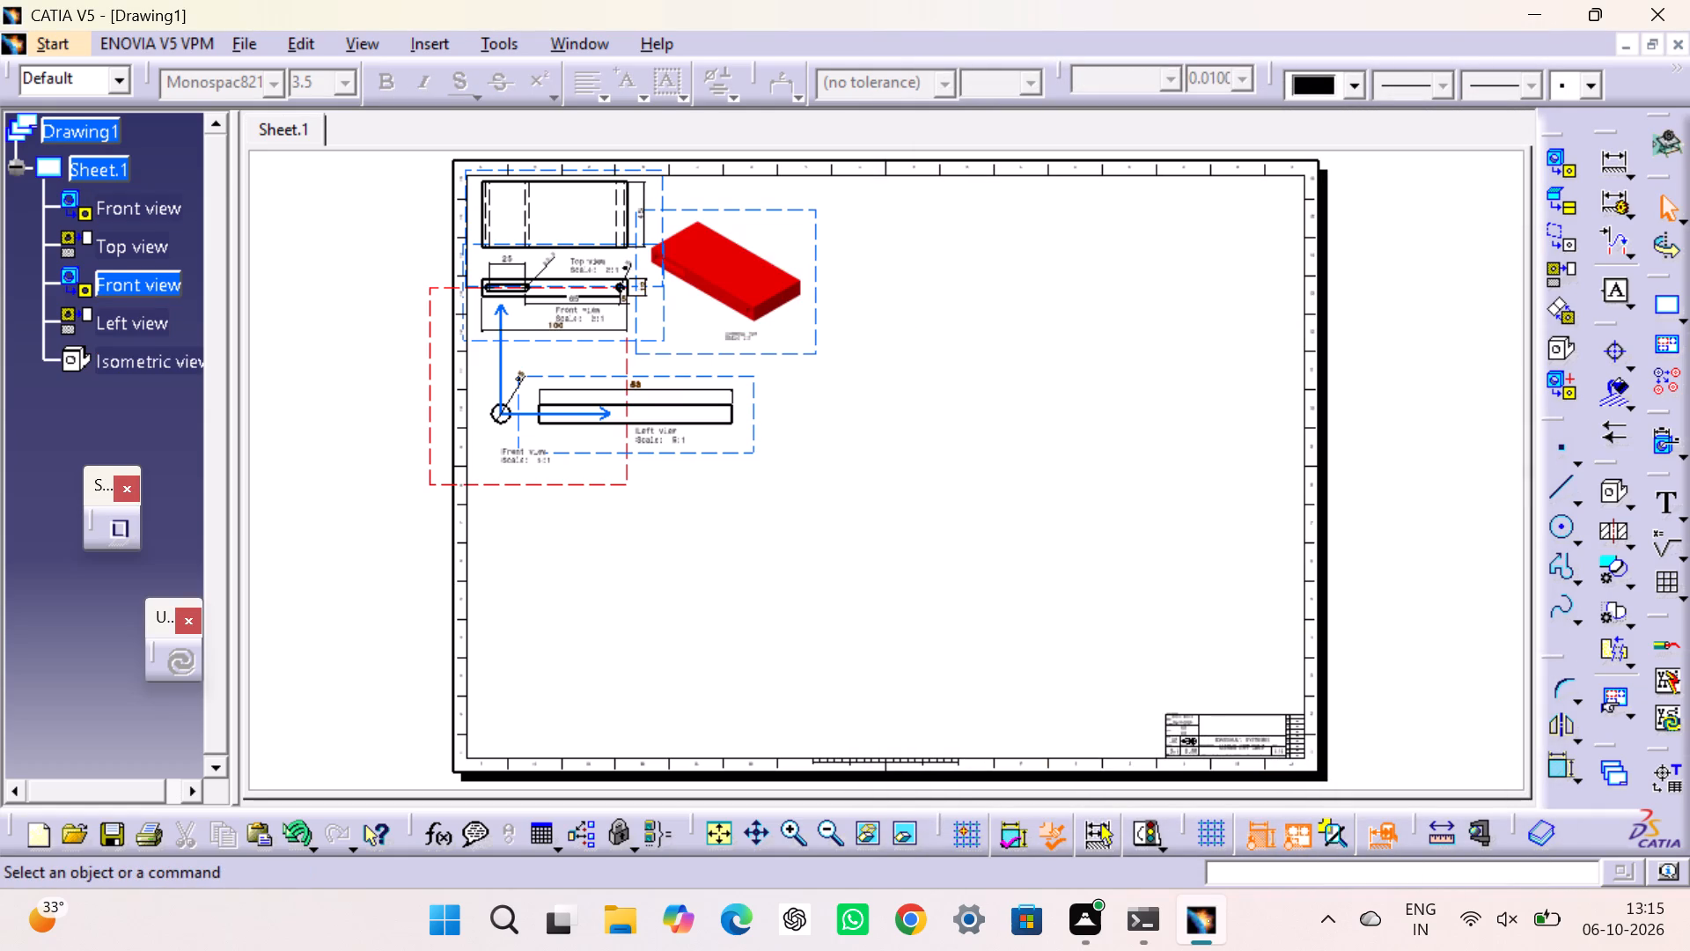
Create an isometric view of the long pin from its part file and place it just above the pin's left view.
{"action": "left_click", "coordinate": [1557, 349]}
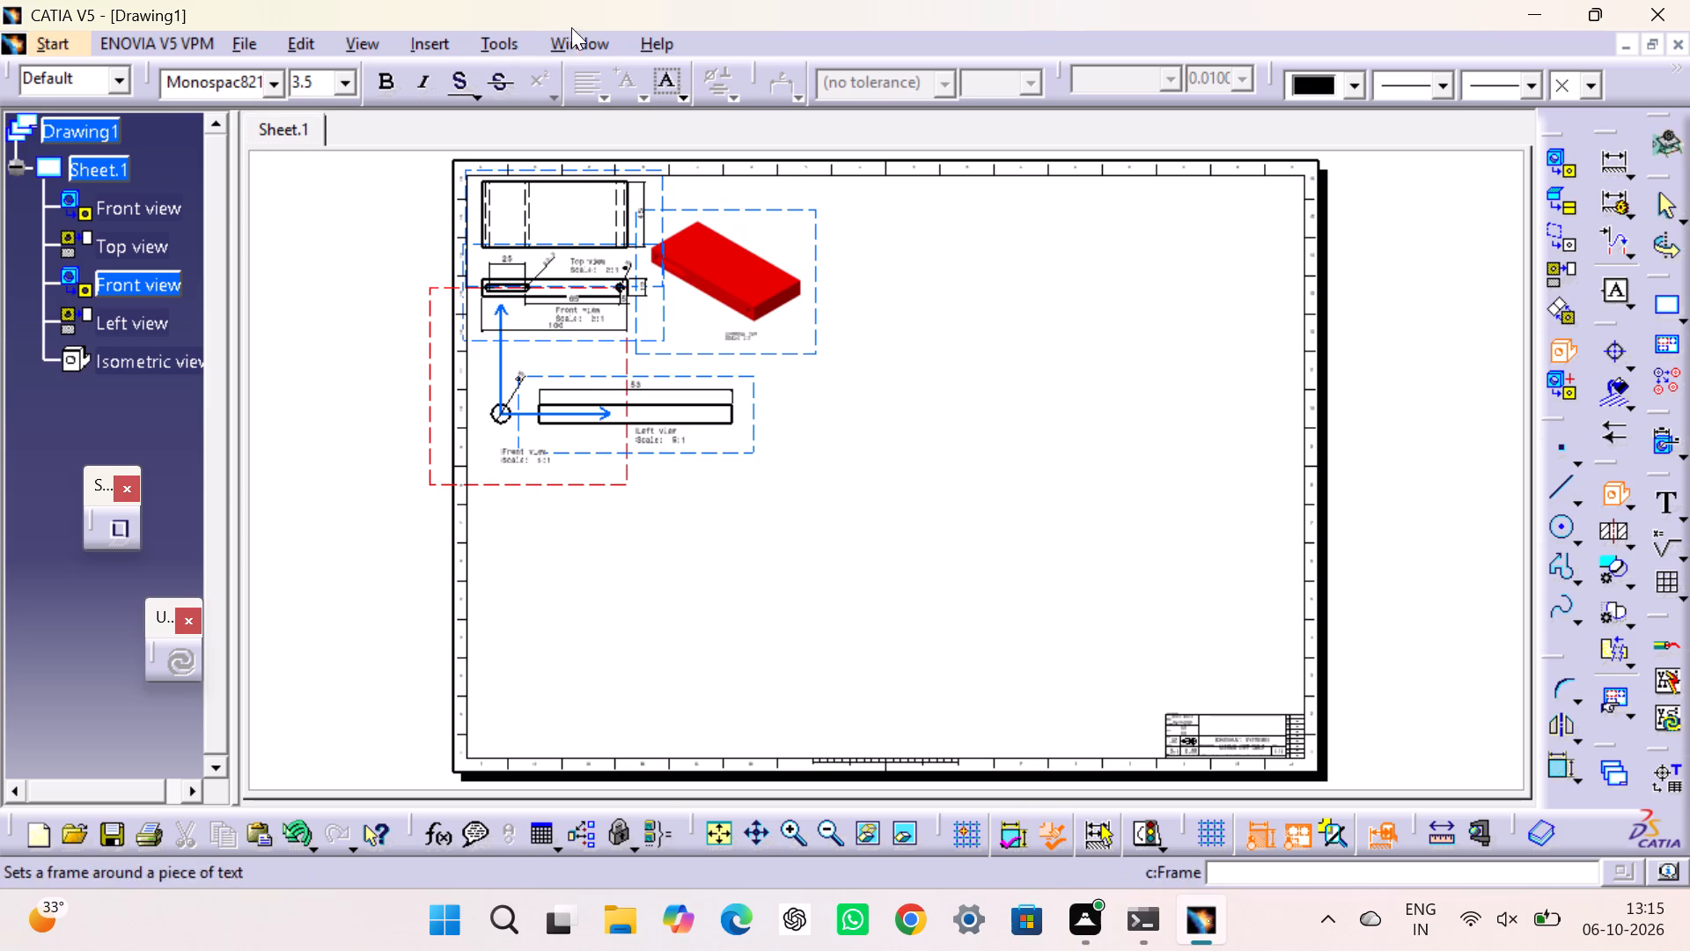
{"action": "left_click", "coordinate": [571, 46]}
{"action": "left_click", "coordinate": [614, 254]}
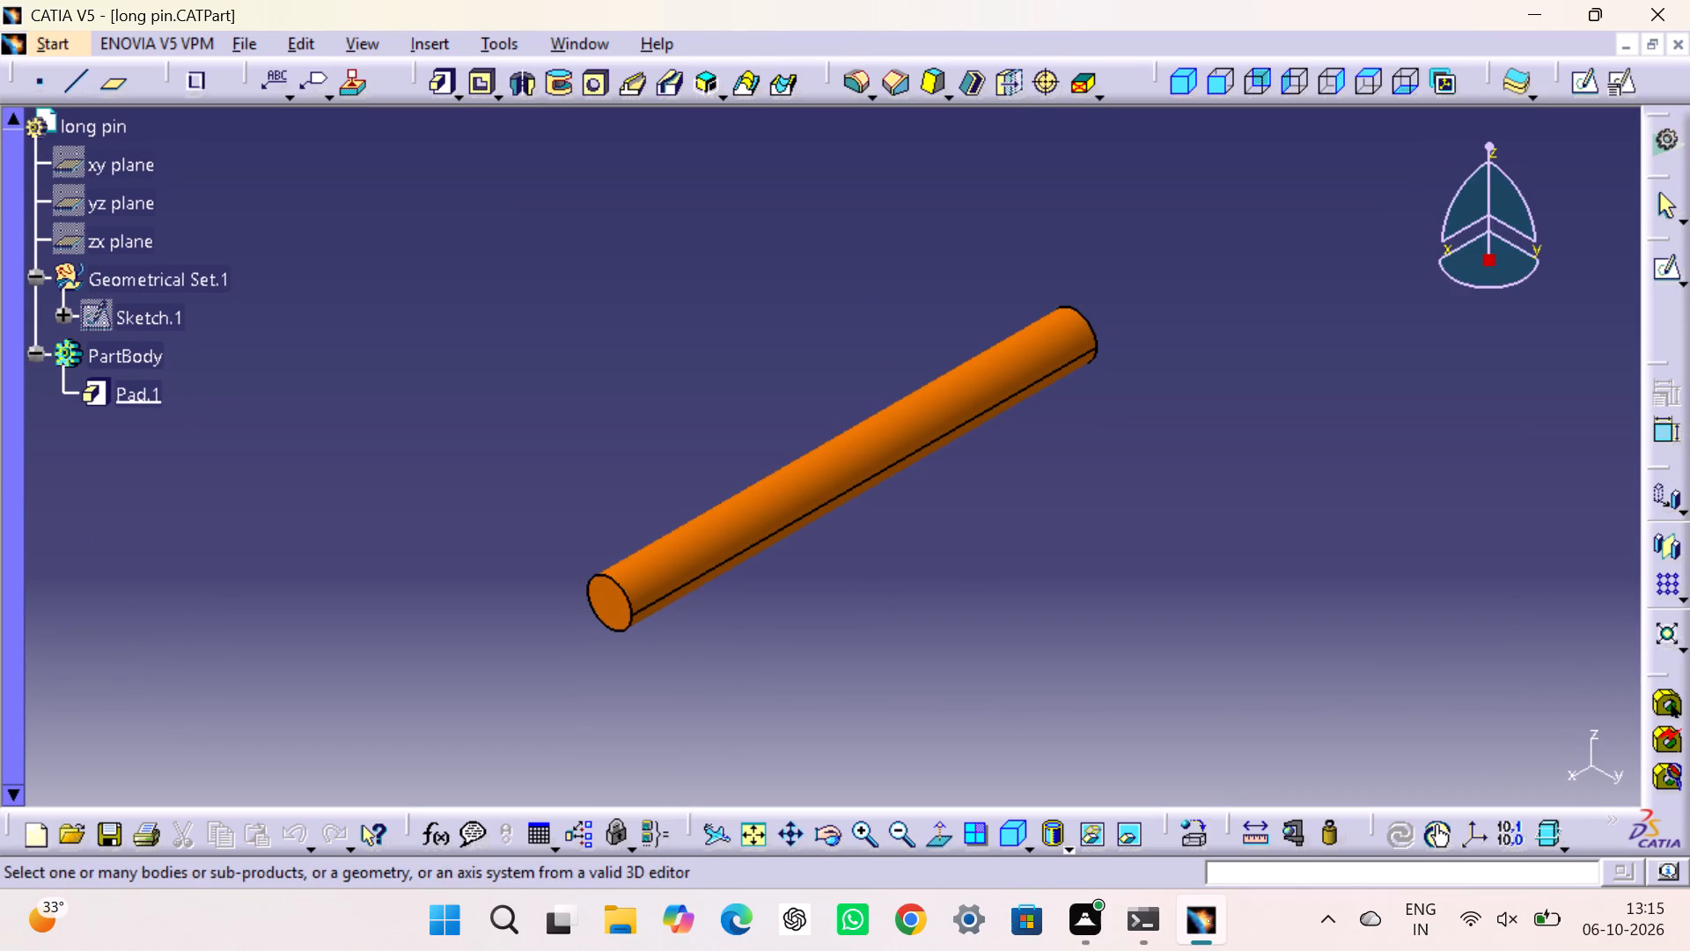
{"action": "left_click", "coordinate": [146, 171]}
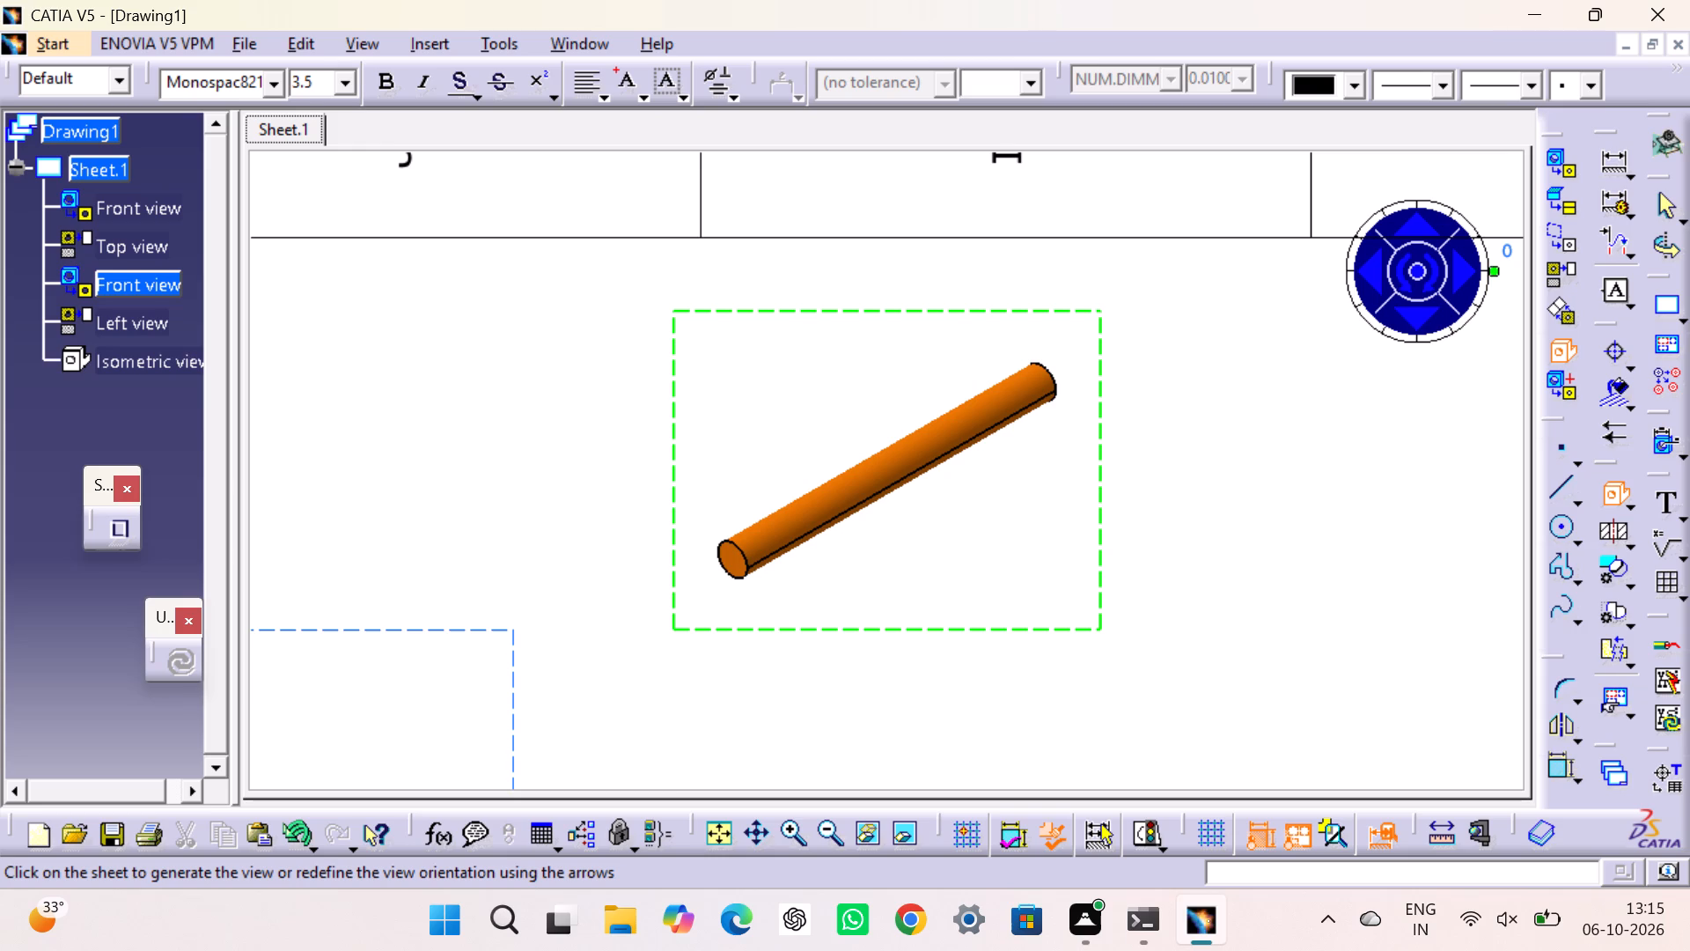
{"action": "left_click", "coordinate": [724, 830]}
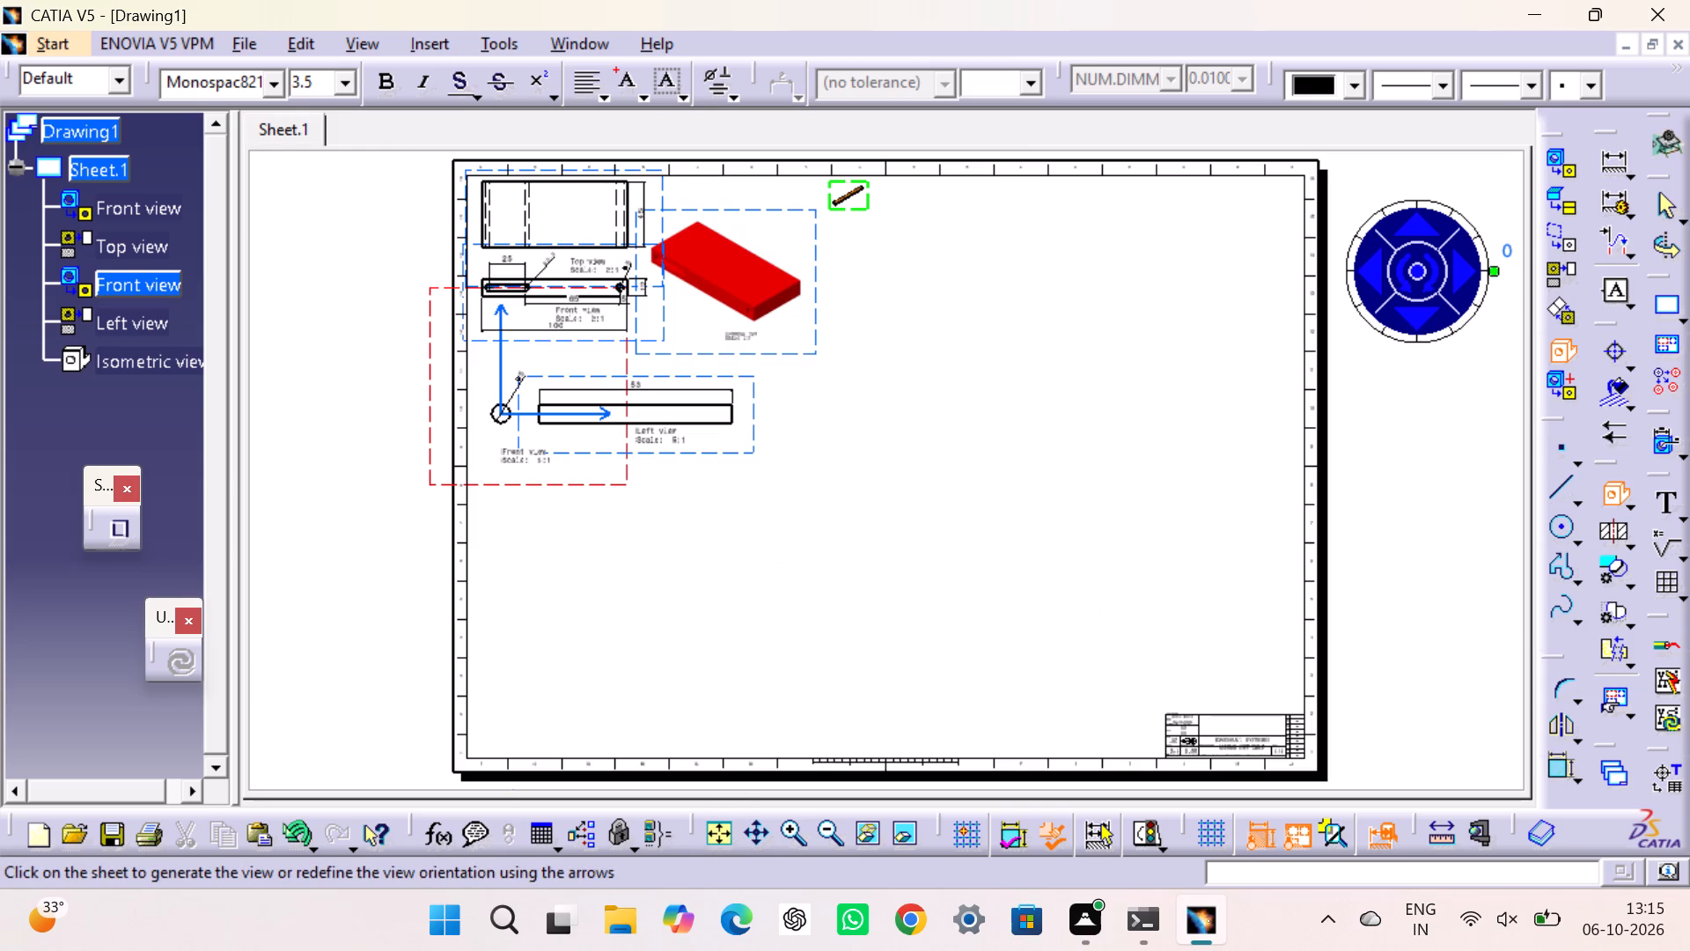
{"action": "left_click_drag", "start_coordinate": [870, 205], "coordinate": [692, 364]}
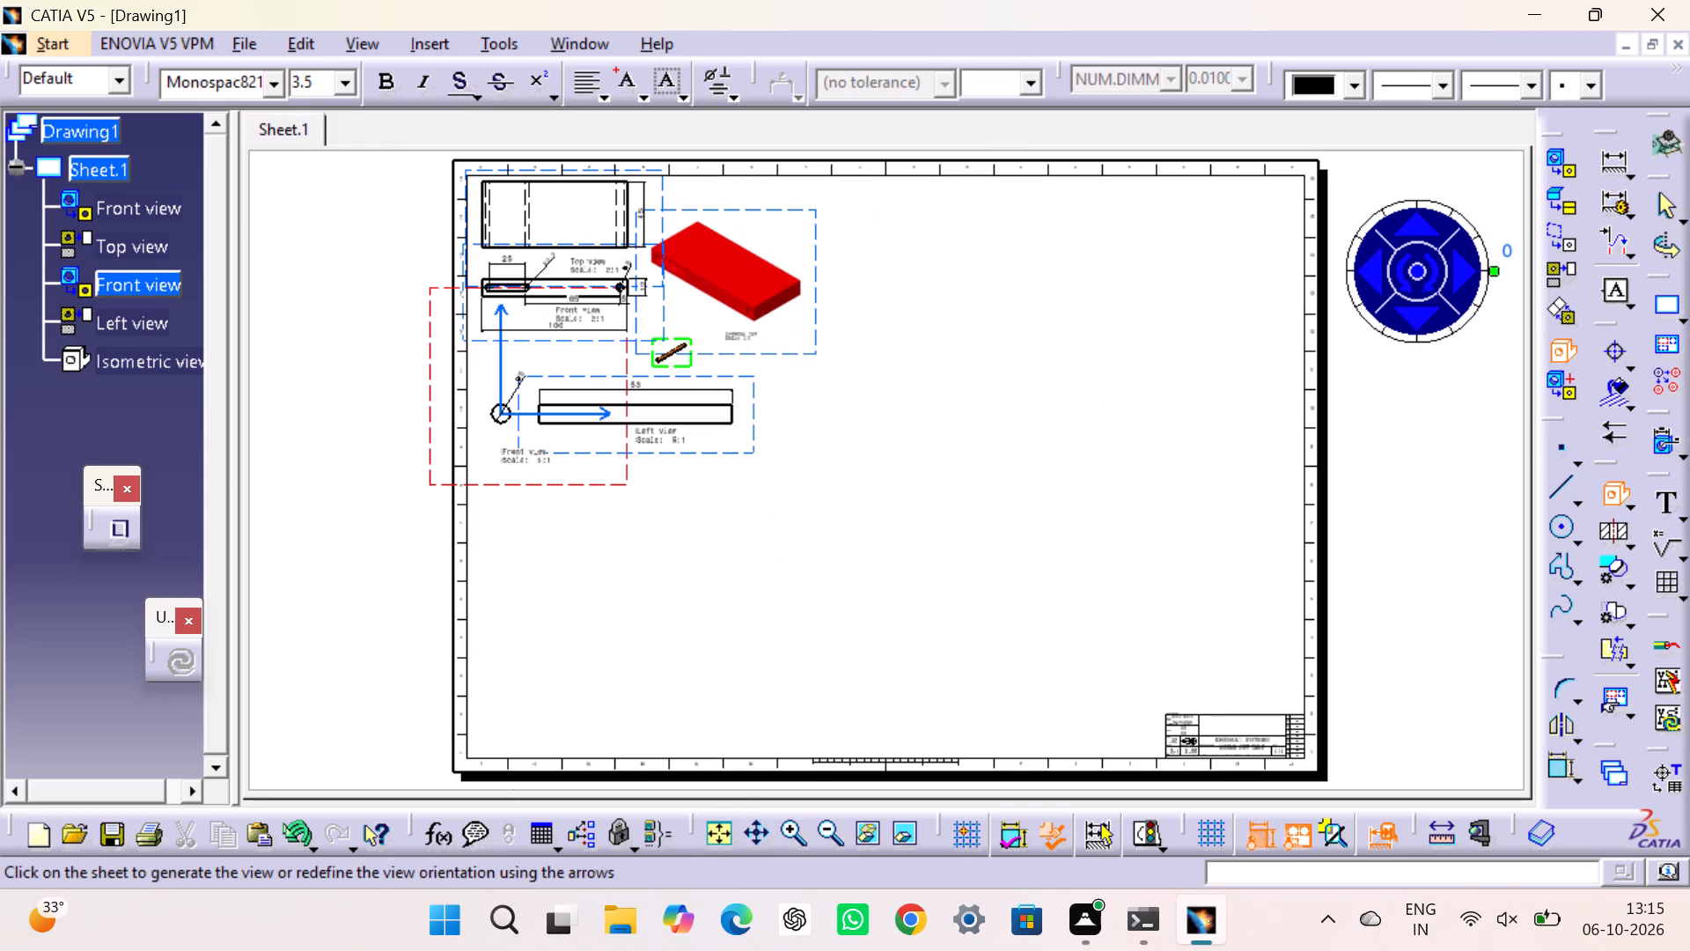
{"action": "left_click_drag", "start_coordinate": [692, 364], "coordinate": [702, 348]}
{"action": "left_click", "coordinate": [993, 424]}
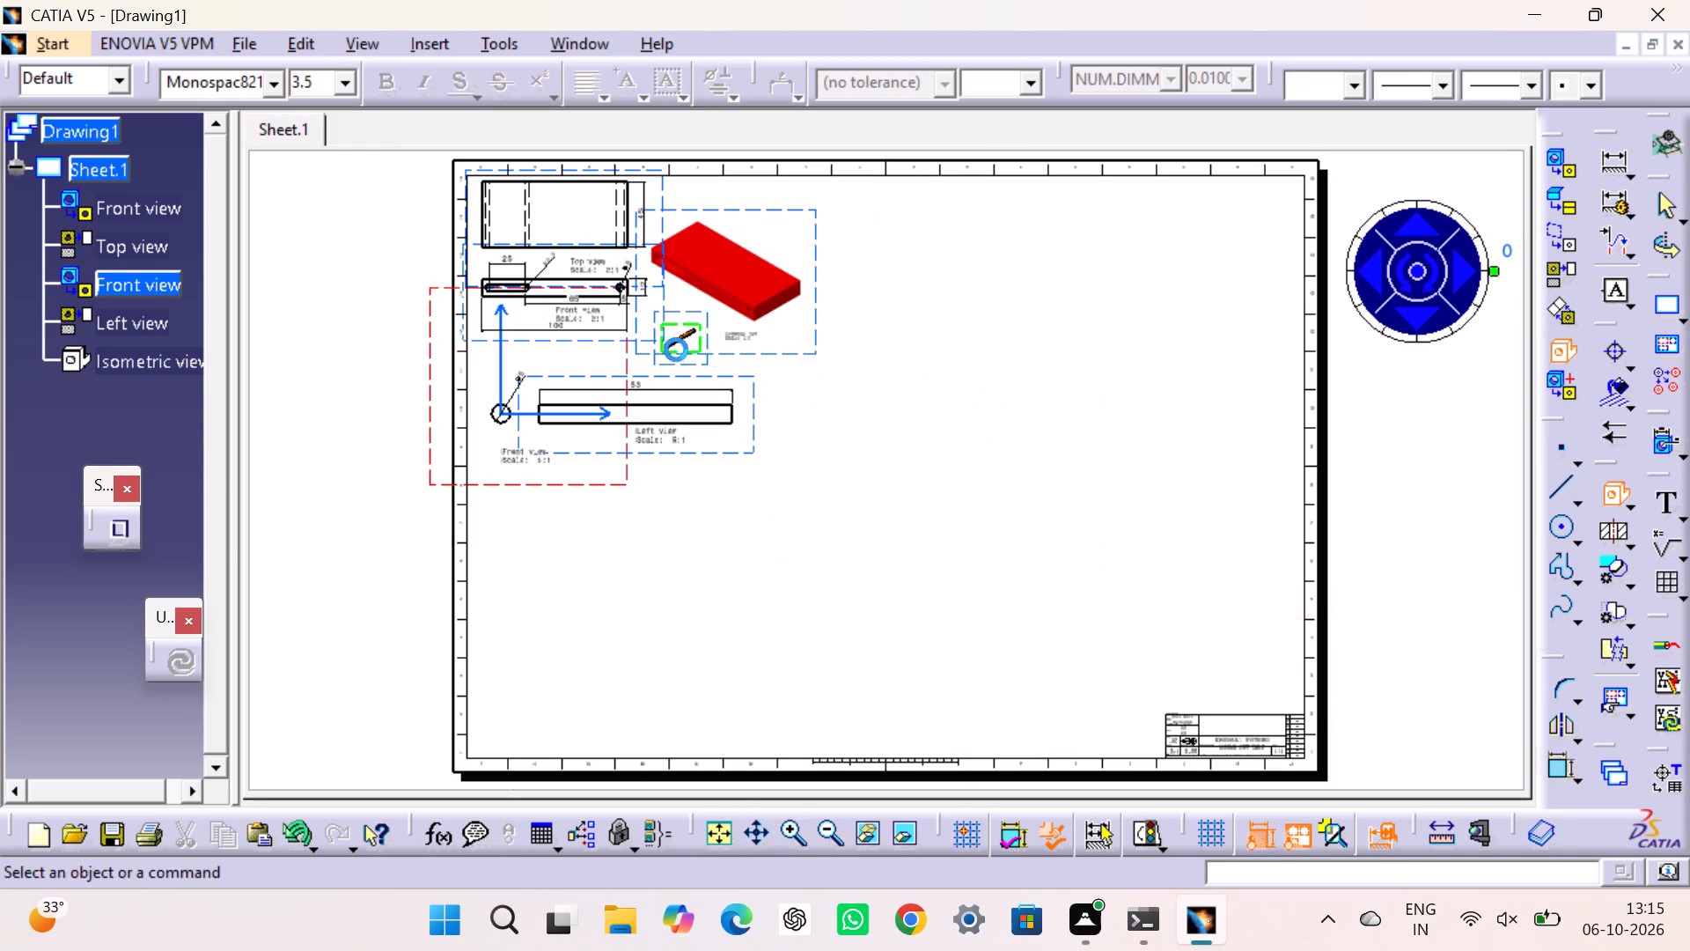
Set the long pin's isometric view scale to 4:1 and turn on its 3D colours.
{"action": "right_click", "coordinate": [714, 340]}
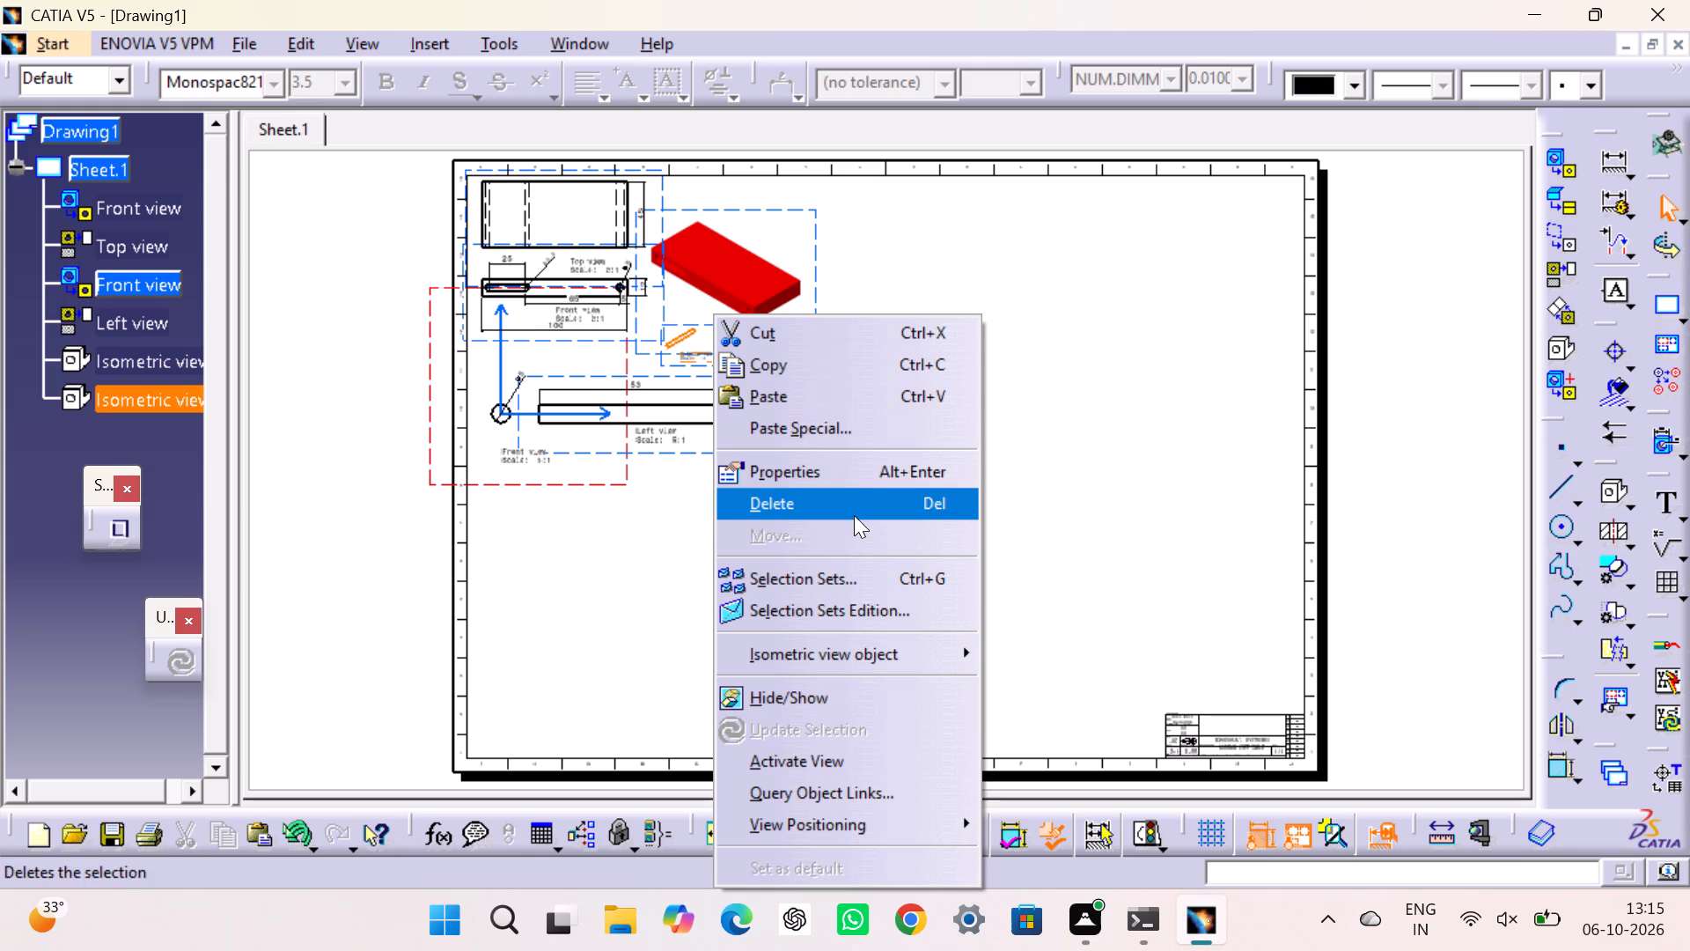
{"action": "left_click", "coordinate": [848, 481]}
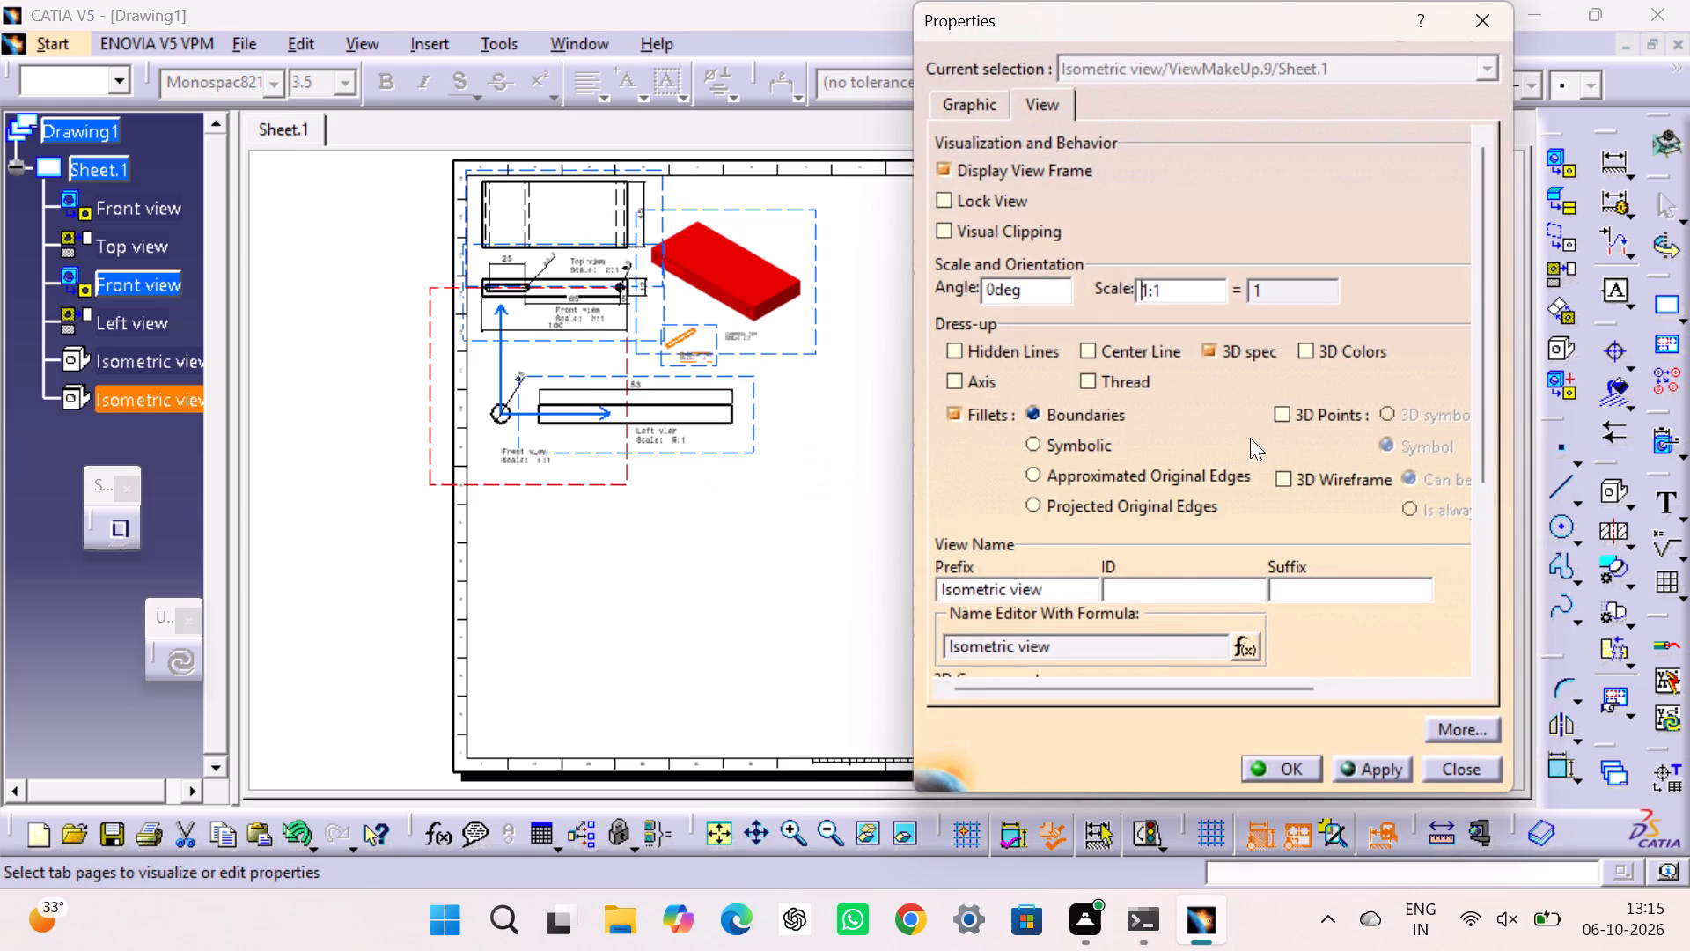
{"action": "key", "text": "Right"}
{"action": "key", "text": "BackSpace"}
{"action": "key", "text": "4"}
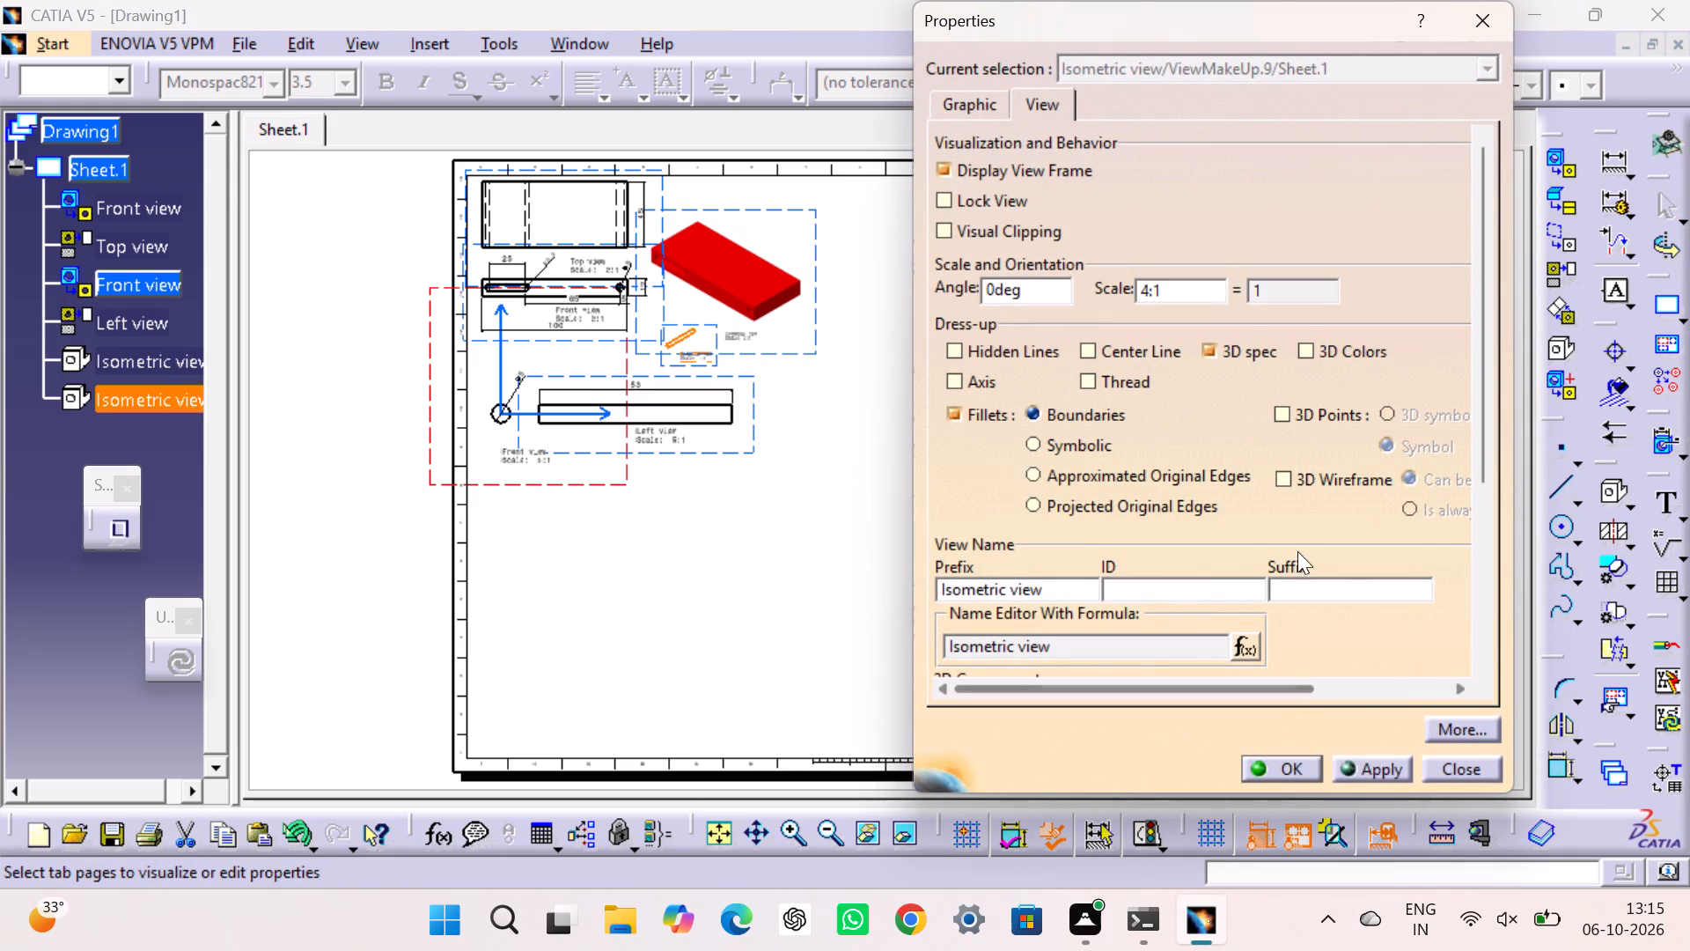
{"action": "left_click", "coordinate": [1353, 765]}
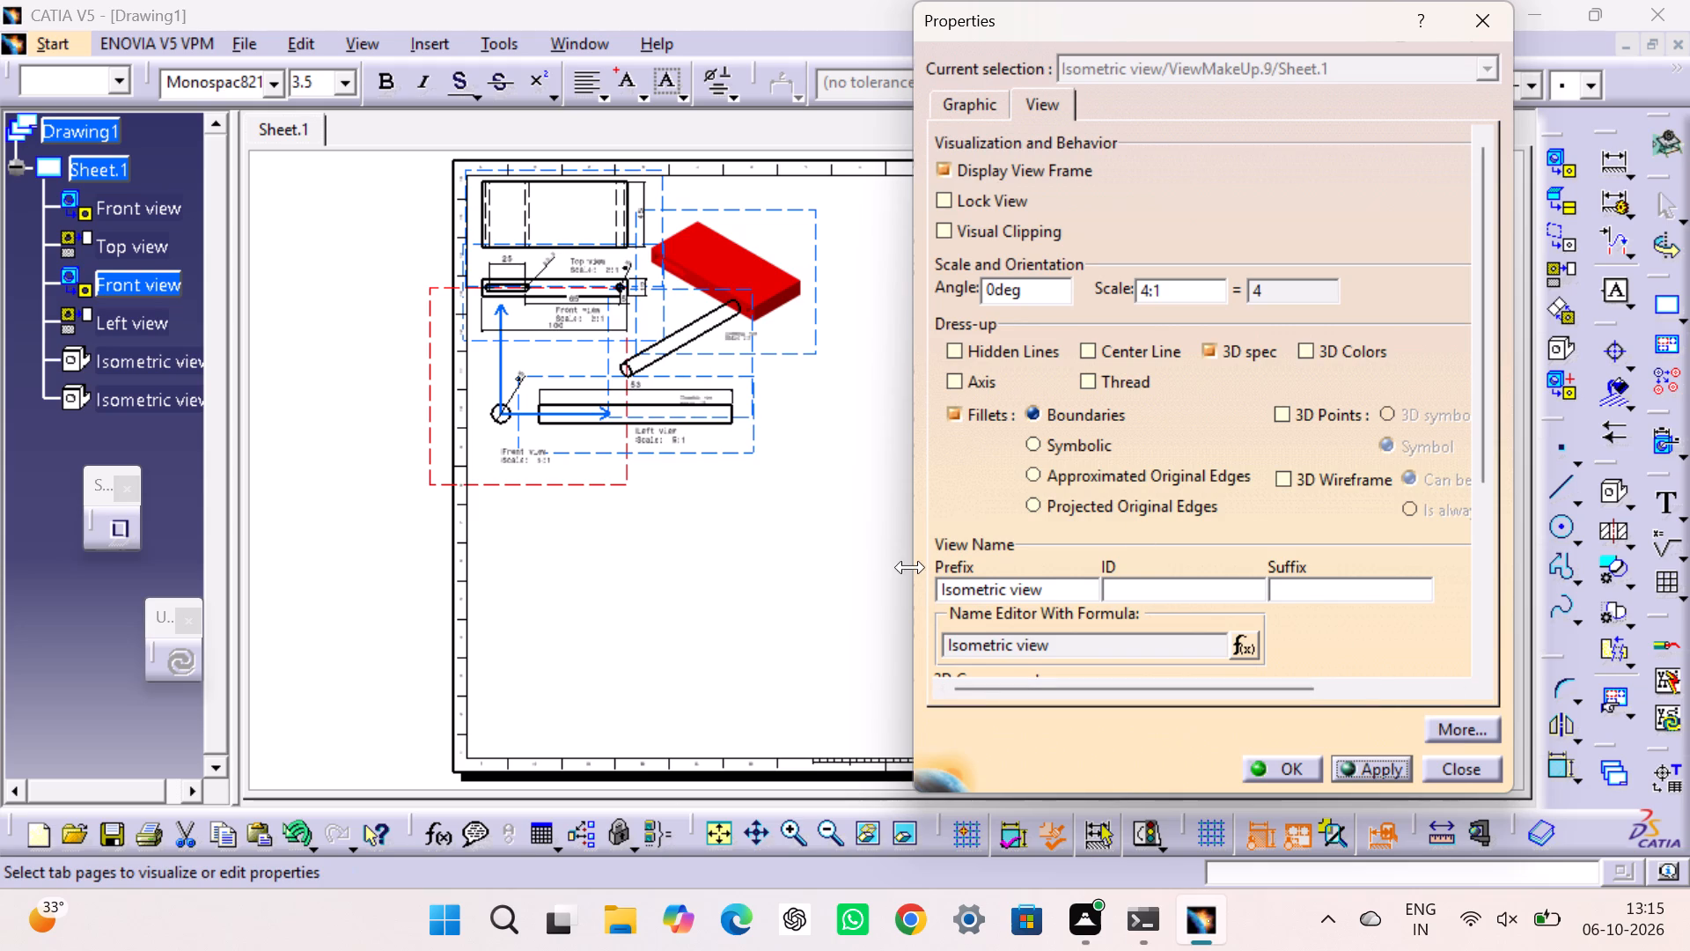
{"action": "left_click", "coordinate": [1302, 356]}
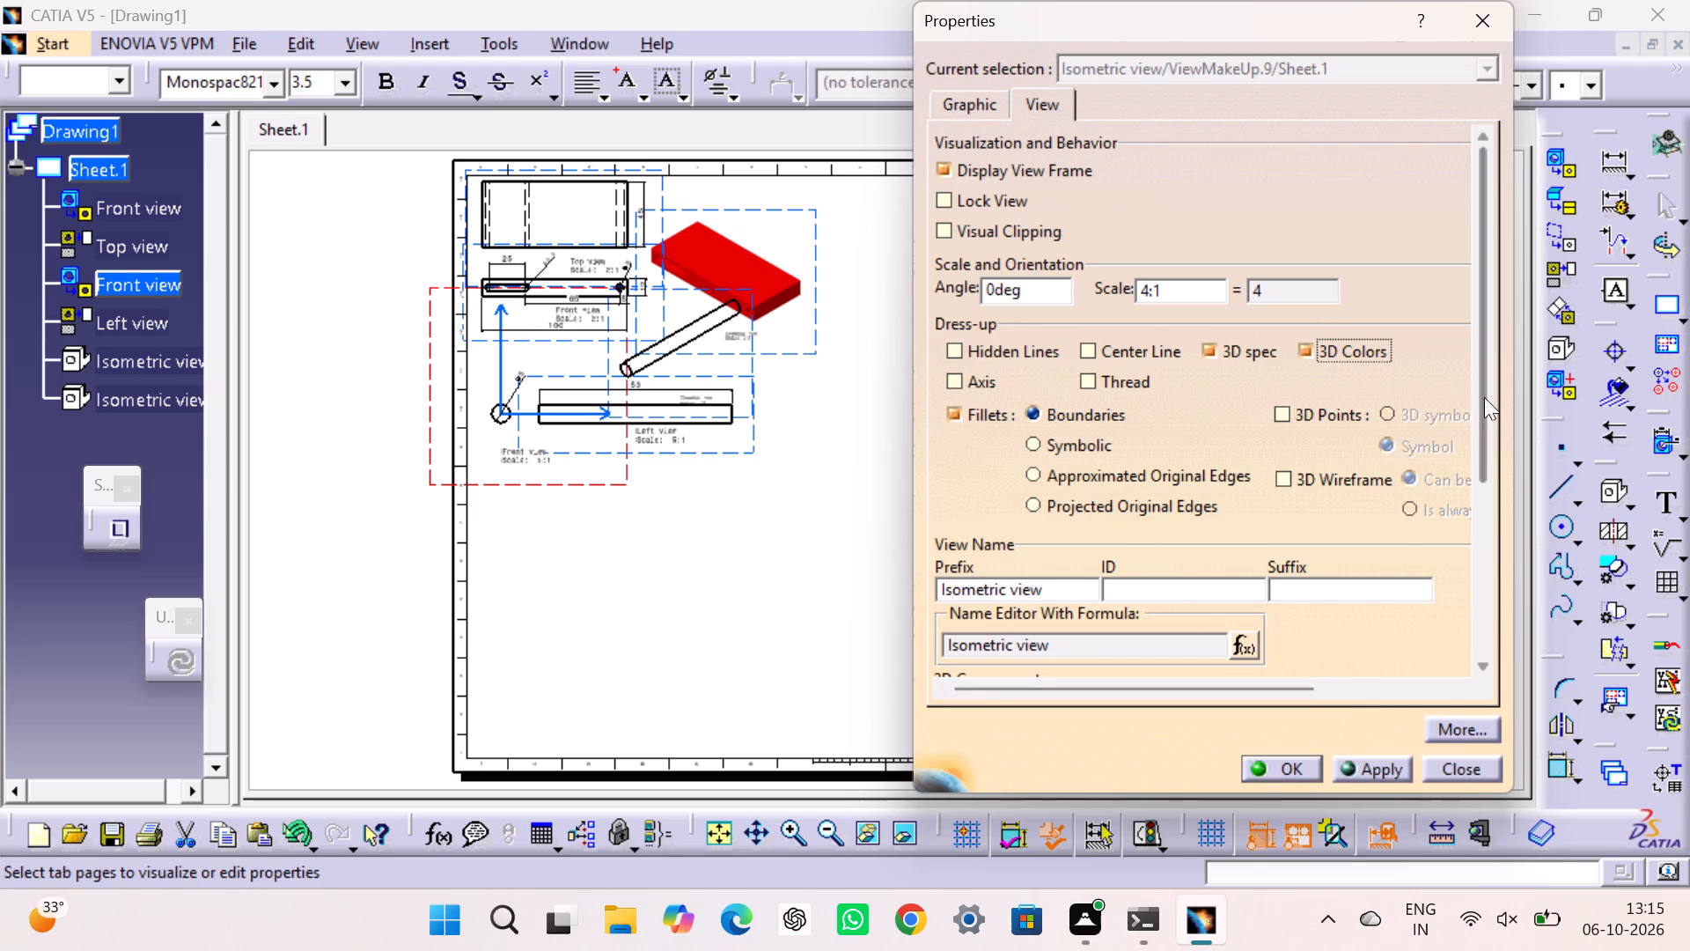
Set the long pin's isometric view to Raster generation mode with the Shading option.
{"action": "left_click_drag", "start_coordinate": [1482, 383], "coordinate": [1484, 645]}
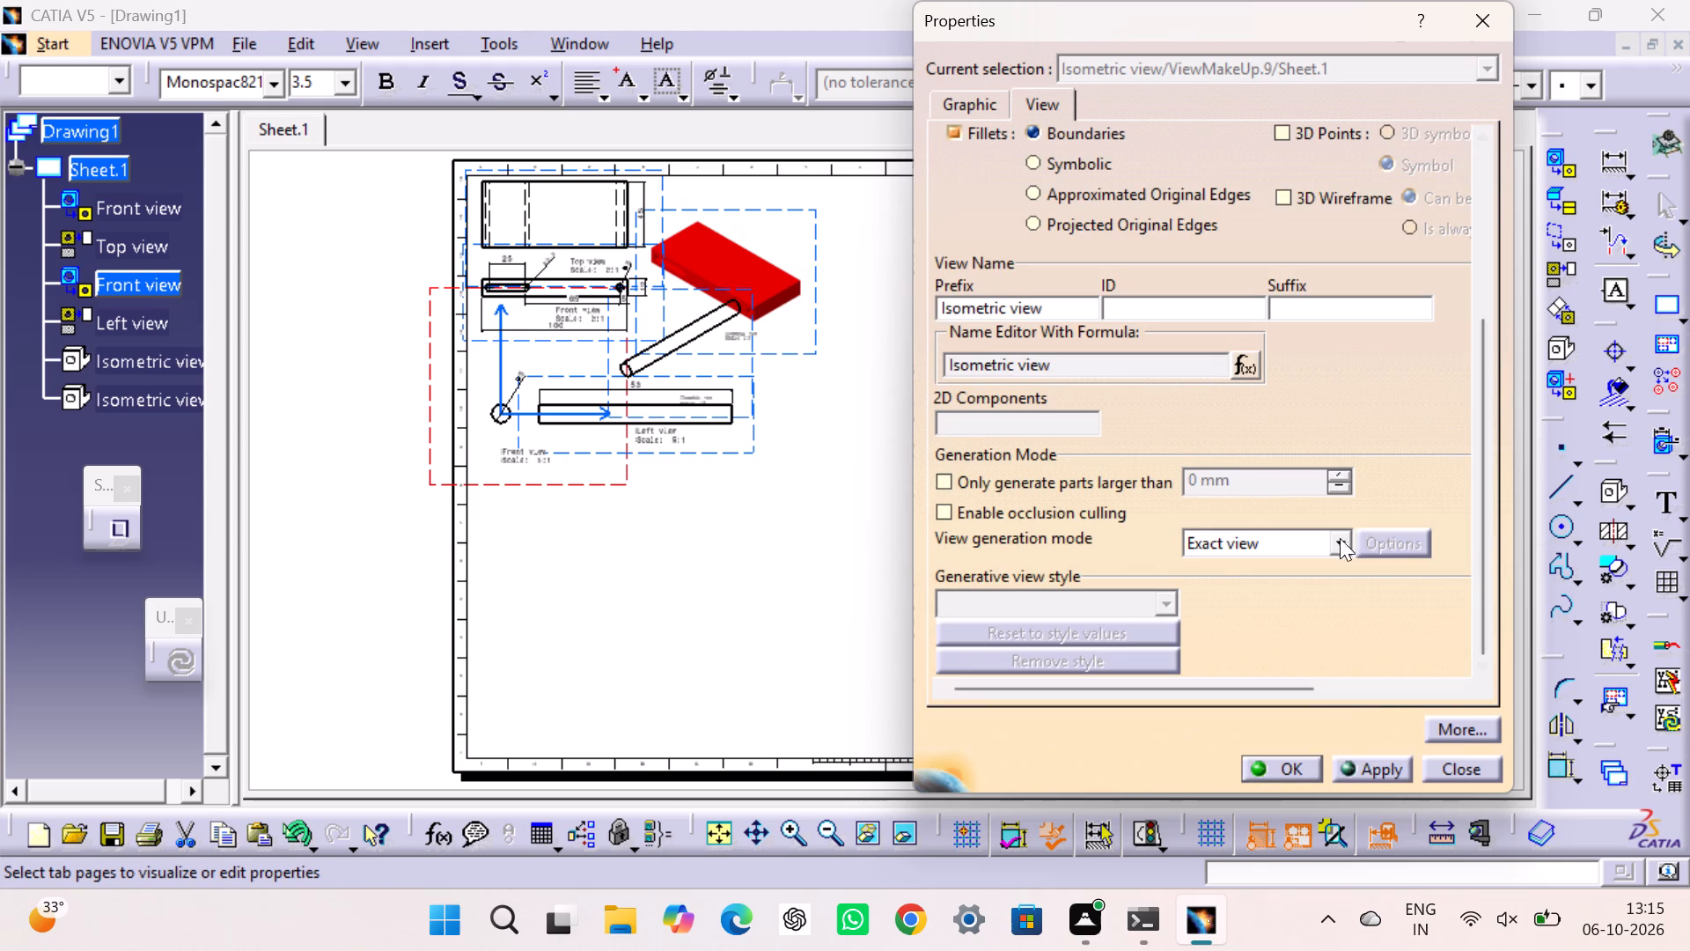
{"action": "left_click", "coordinate": [1340, 538]}
{"action": "left_click", "coordinate": [1280, 632]}
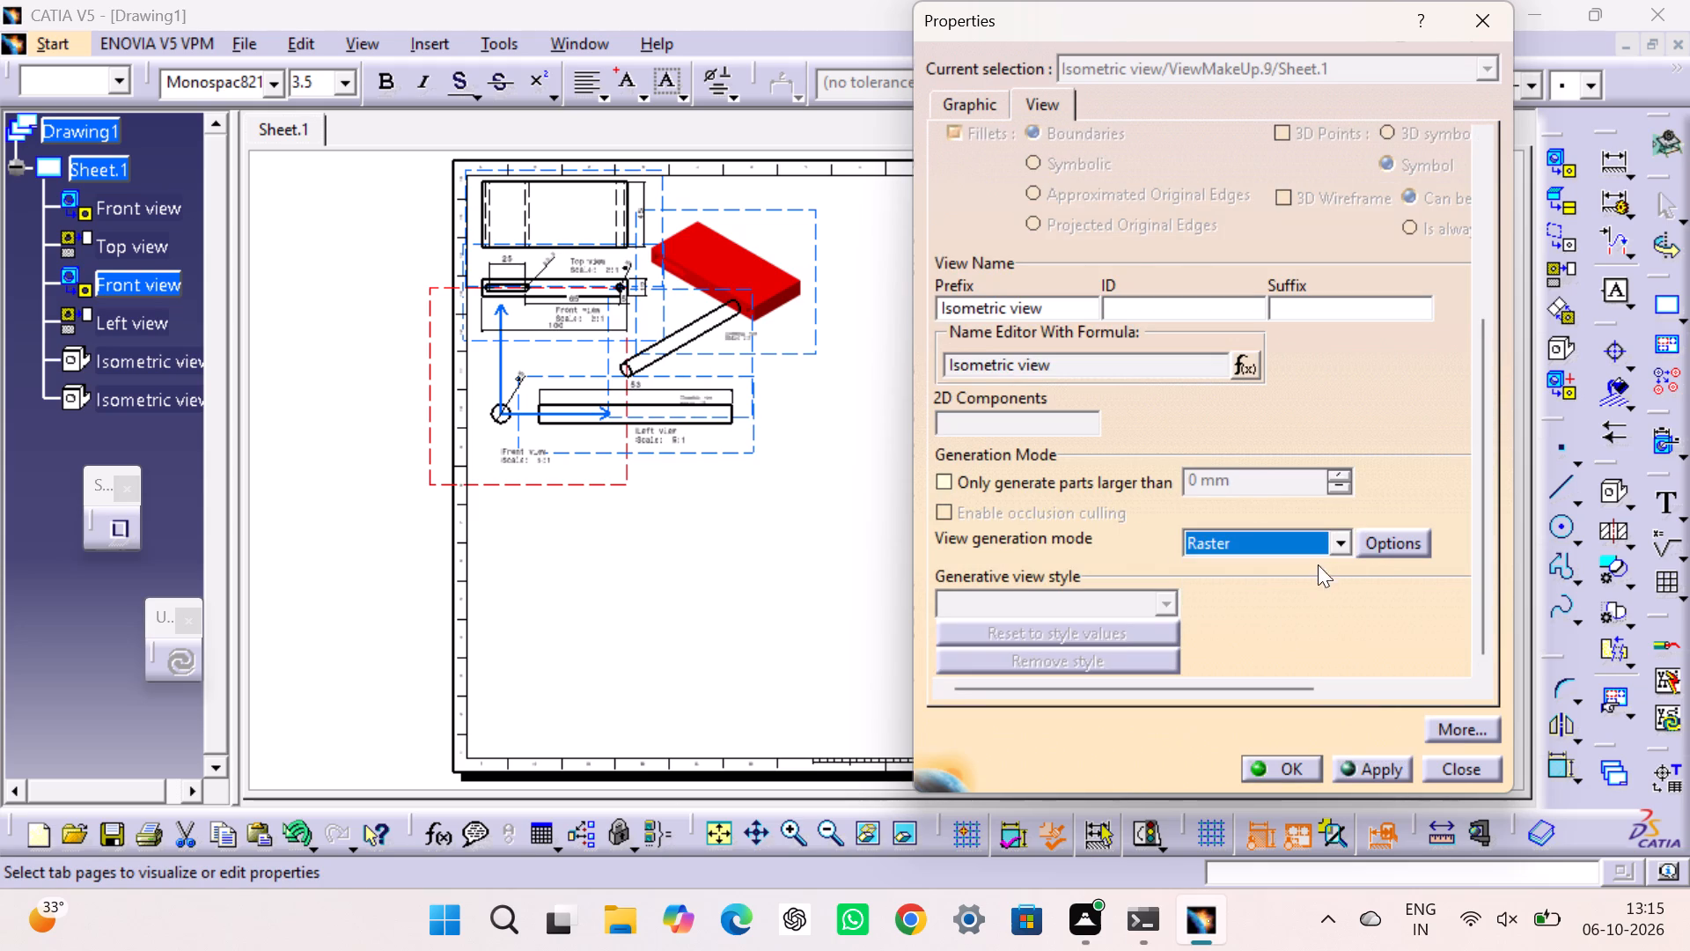
{"action": "left_click", "coordinate": [1344, 548]}
{"action": "left_click", "coordinate": [1283, 625]}
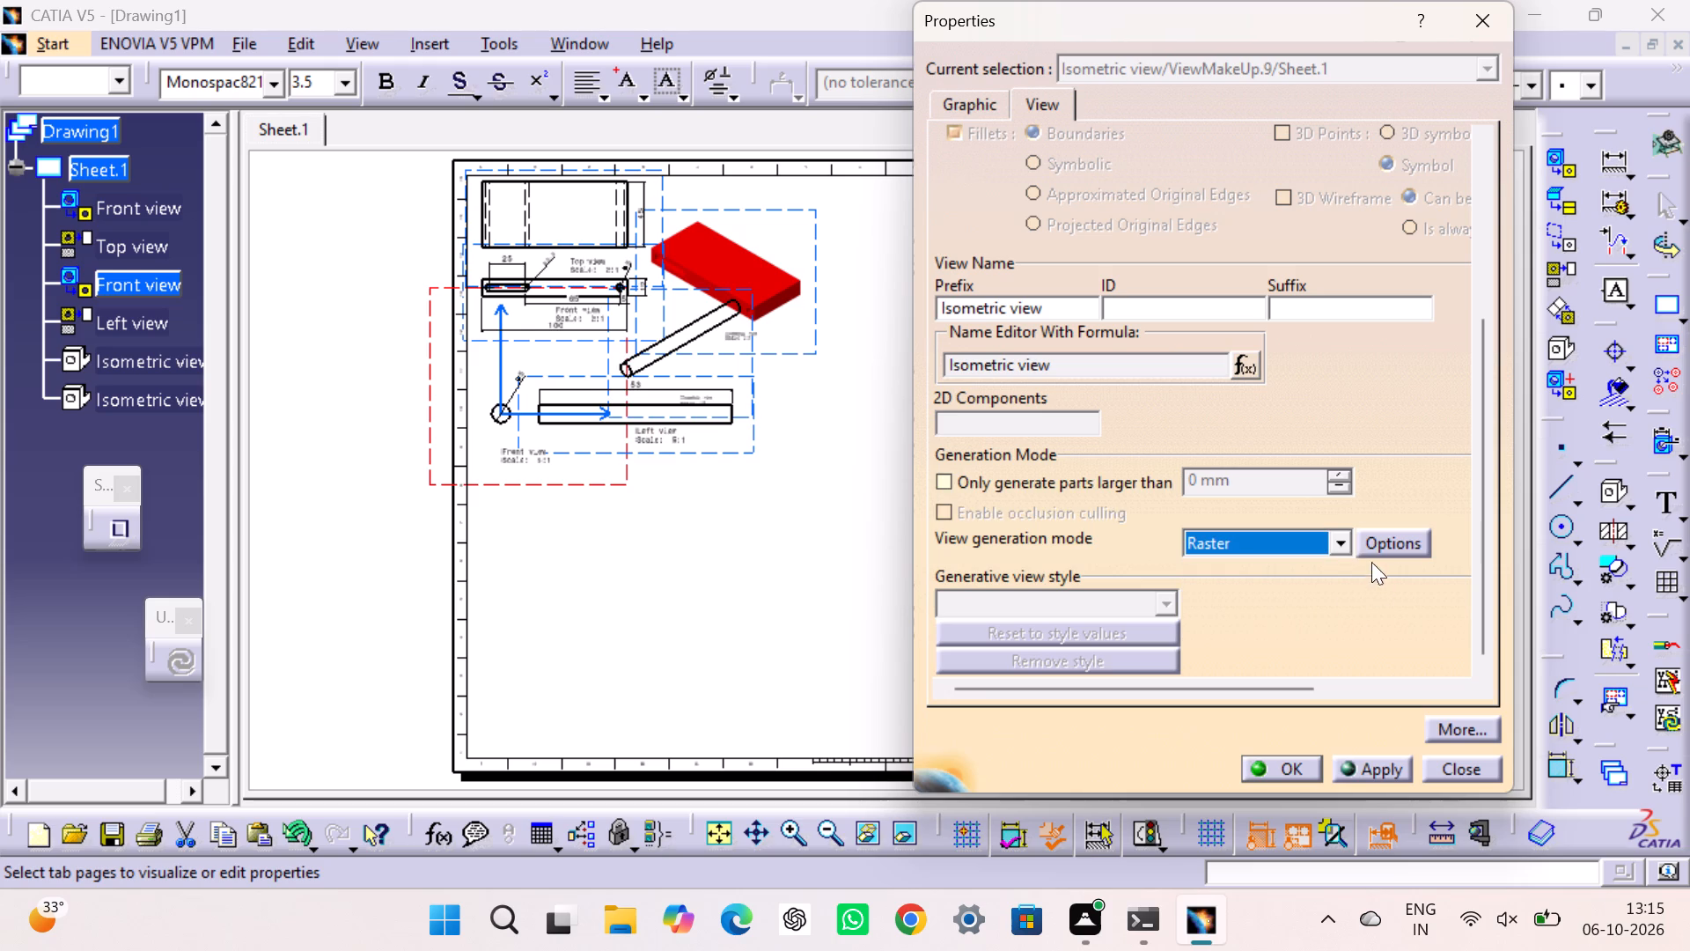
{"action": "left_click", "coordinate": [1370, 543]}
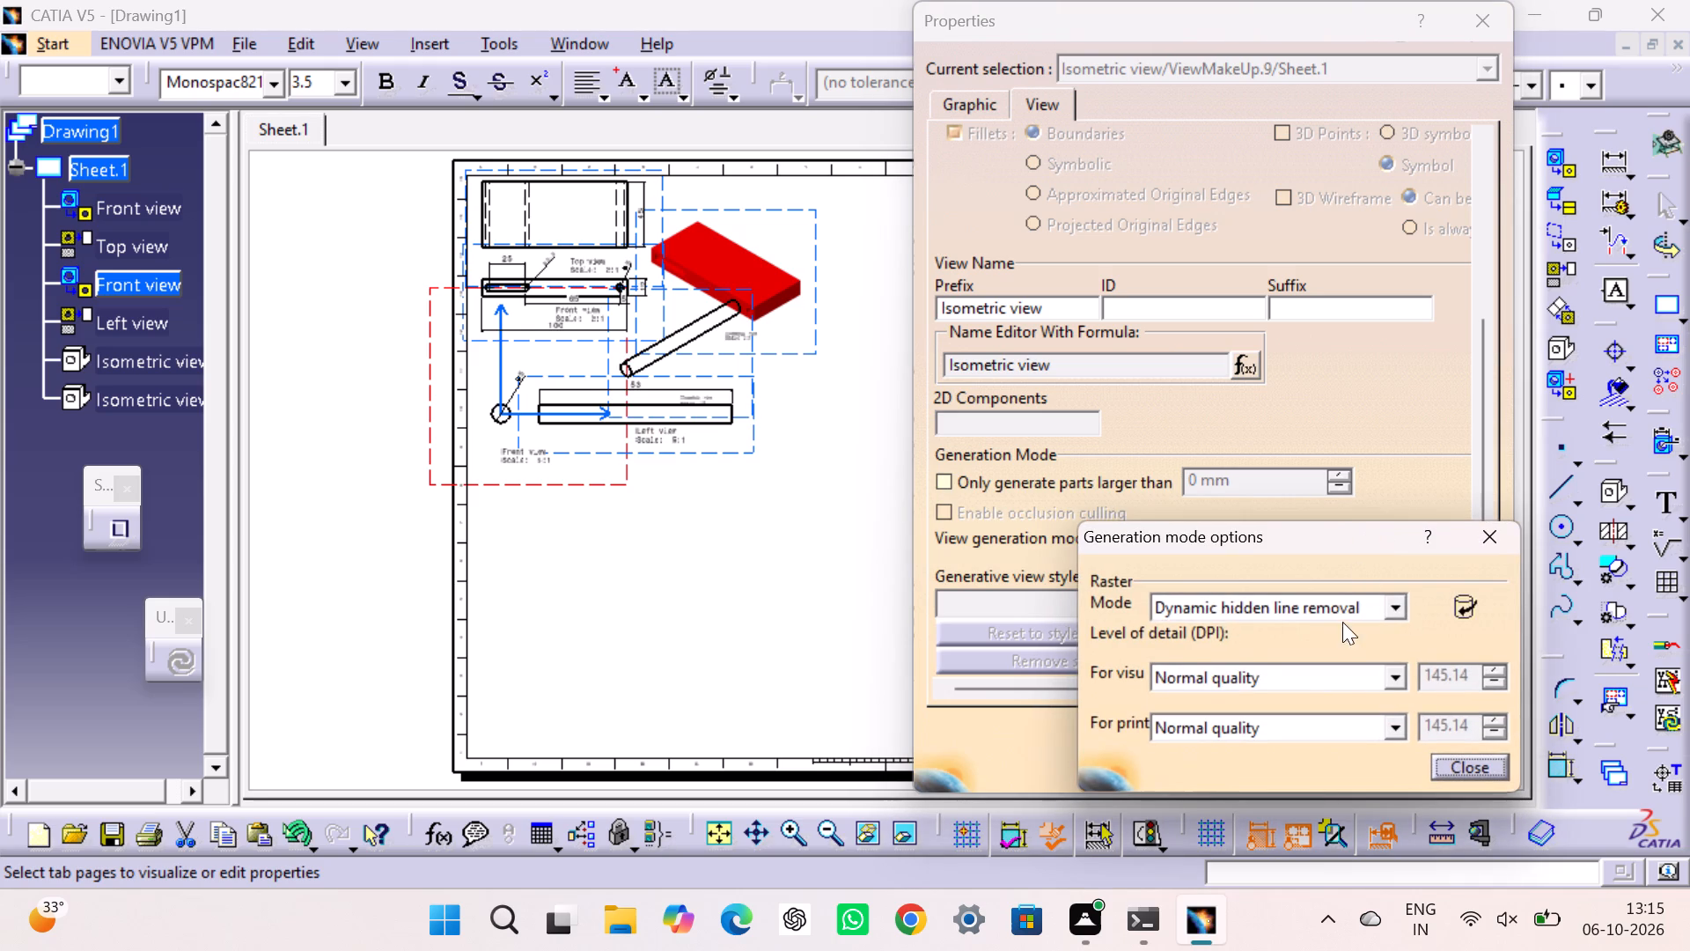
{"action": "left_click", "coordinate": [1364, 610]}
{"action": "left_click", "coordinate": [1290, 652]}
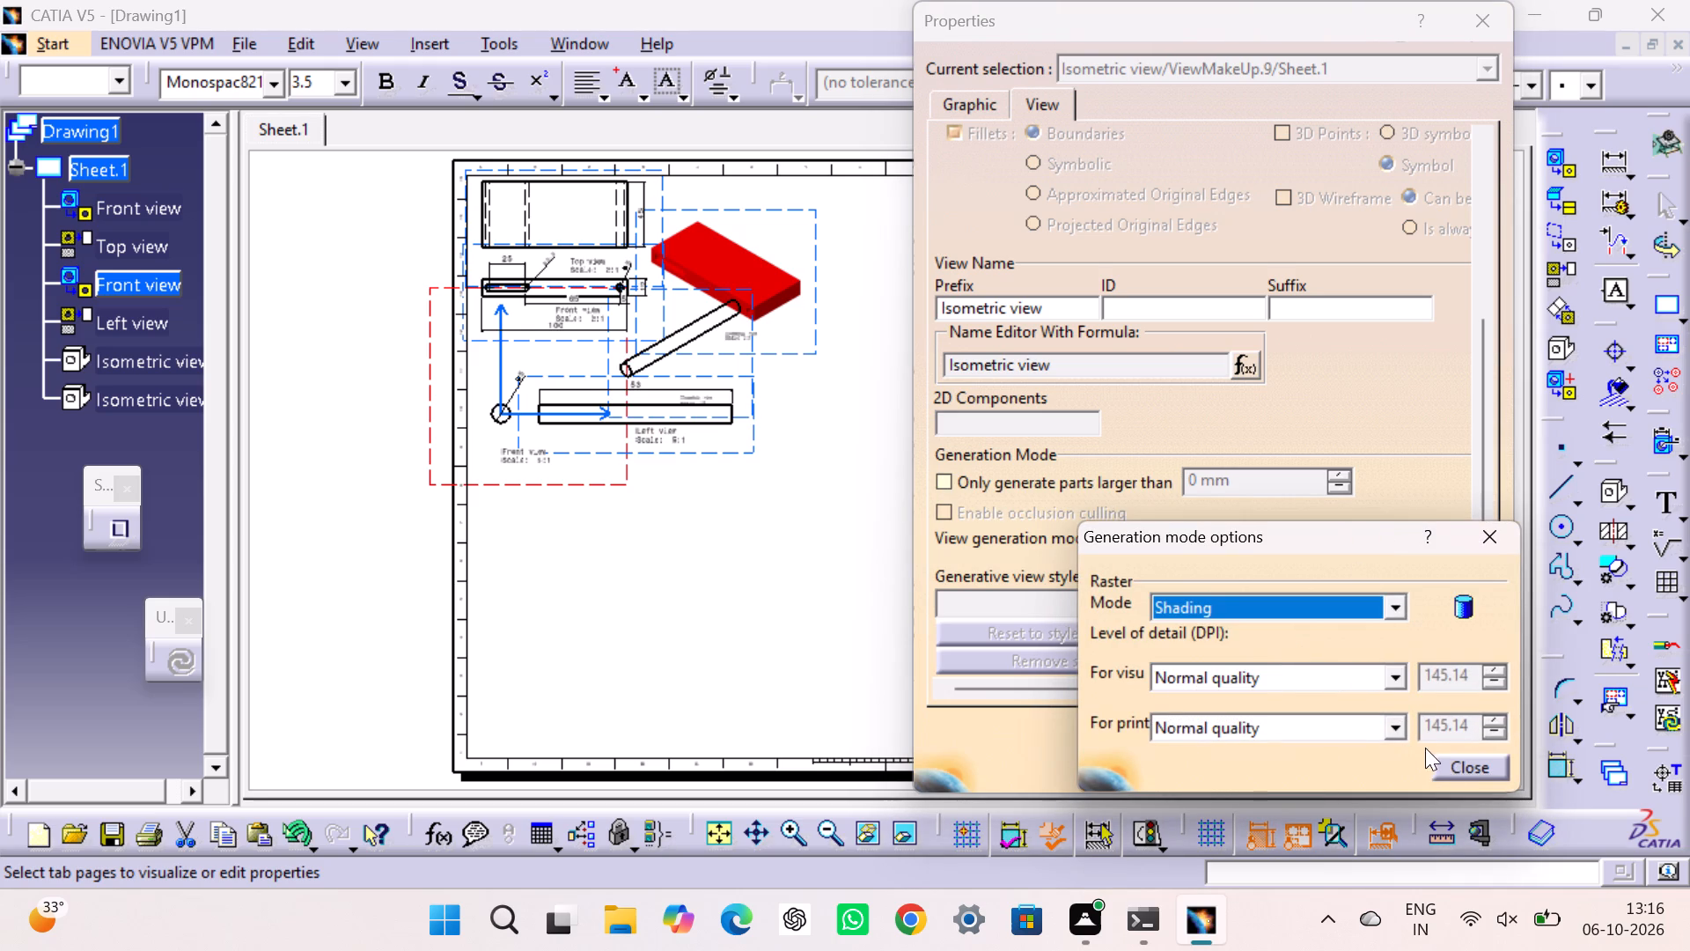
{"action": "left_click", "coordinate": [1445, 767]}
{"action": "left_click", "coordinate": [1297, 762]}
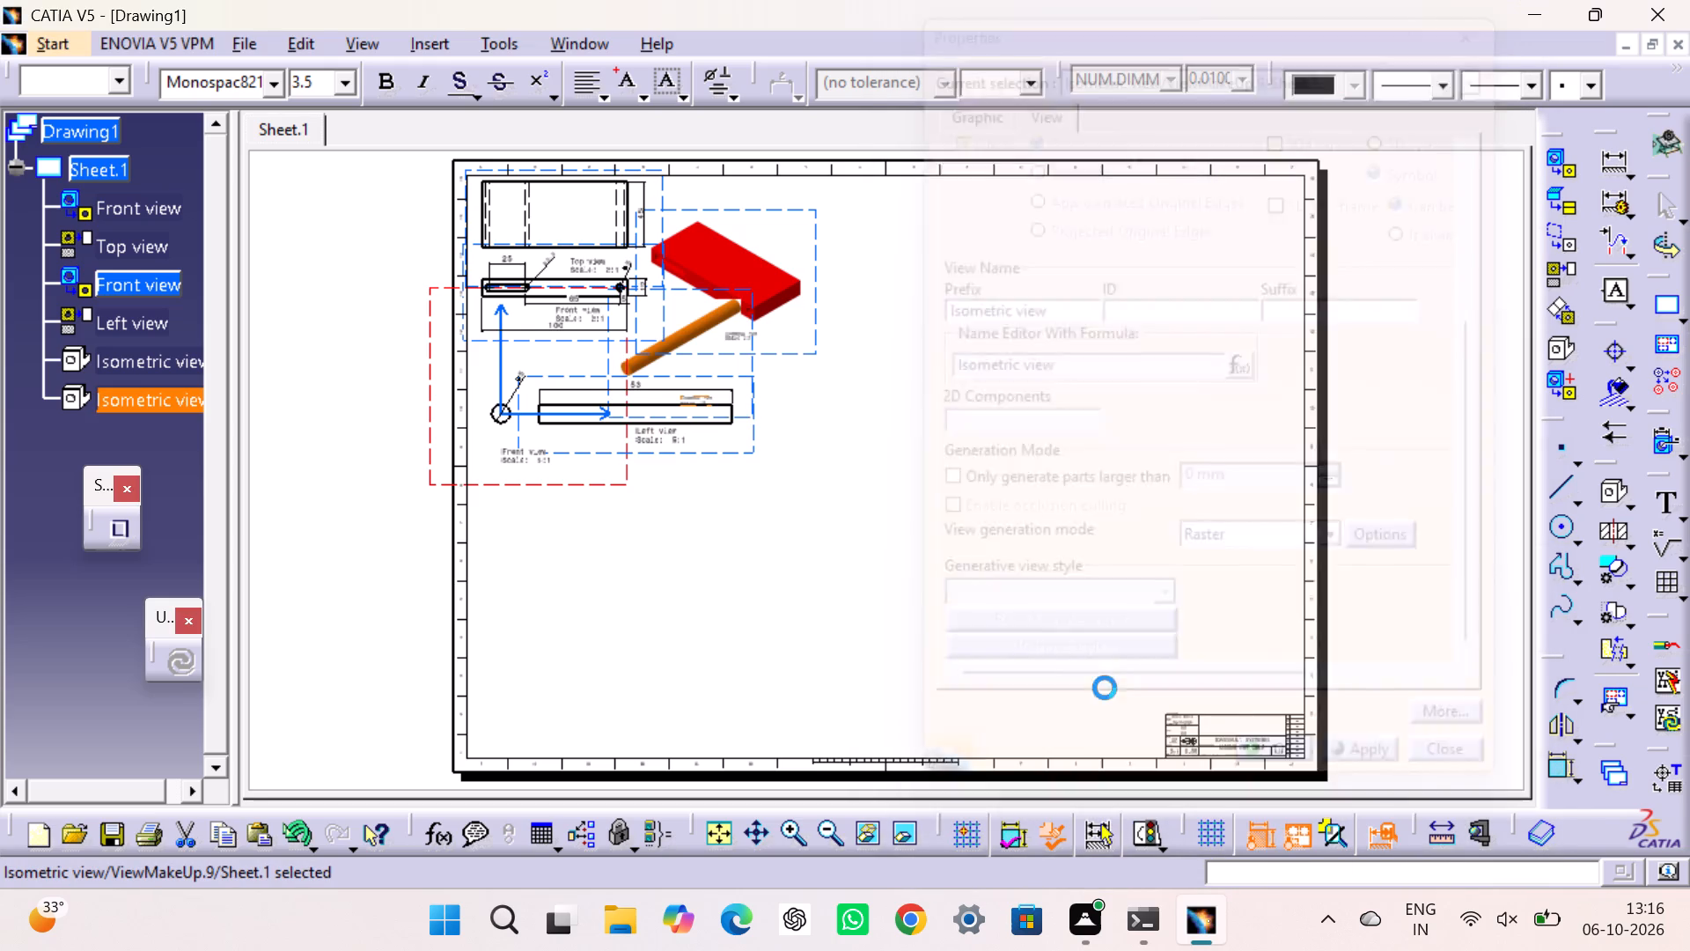
{"action": "left_click", "coordinate": [990, 527]}
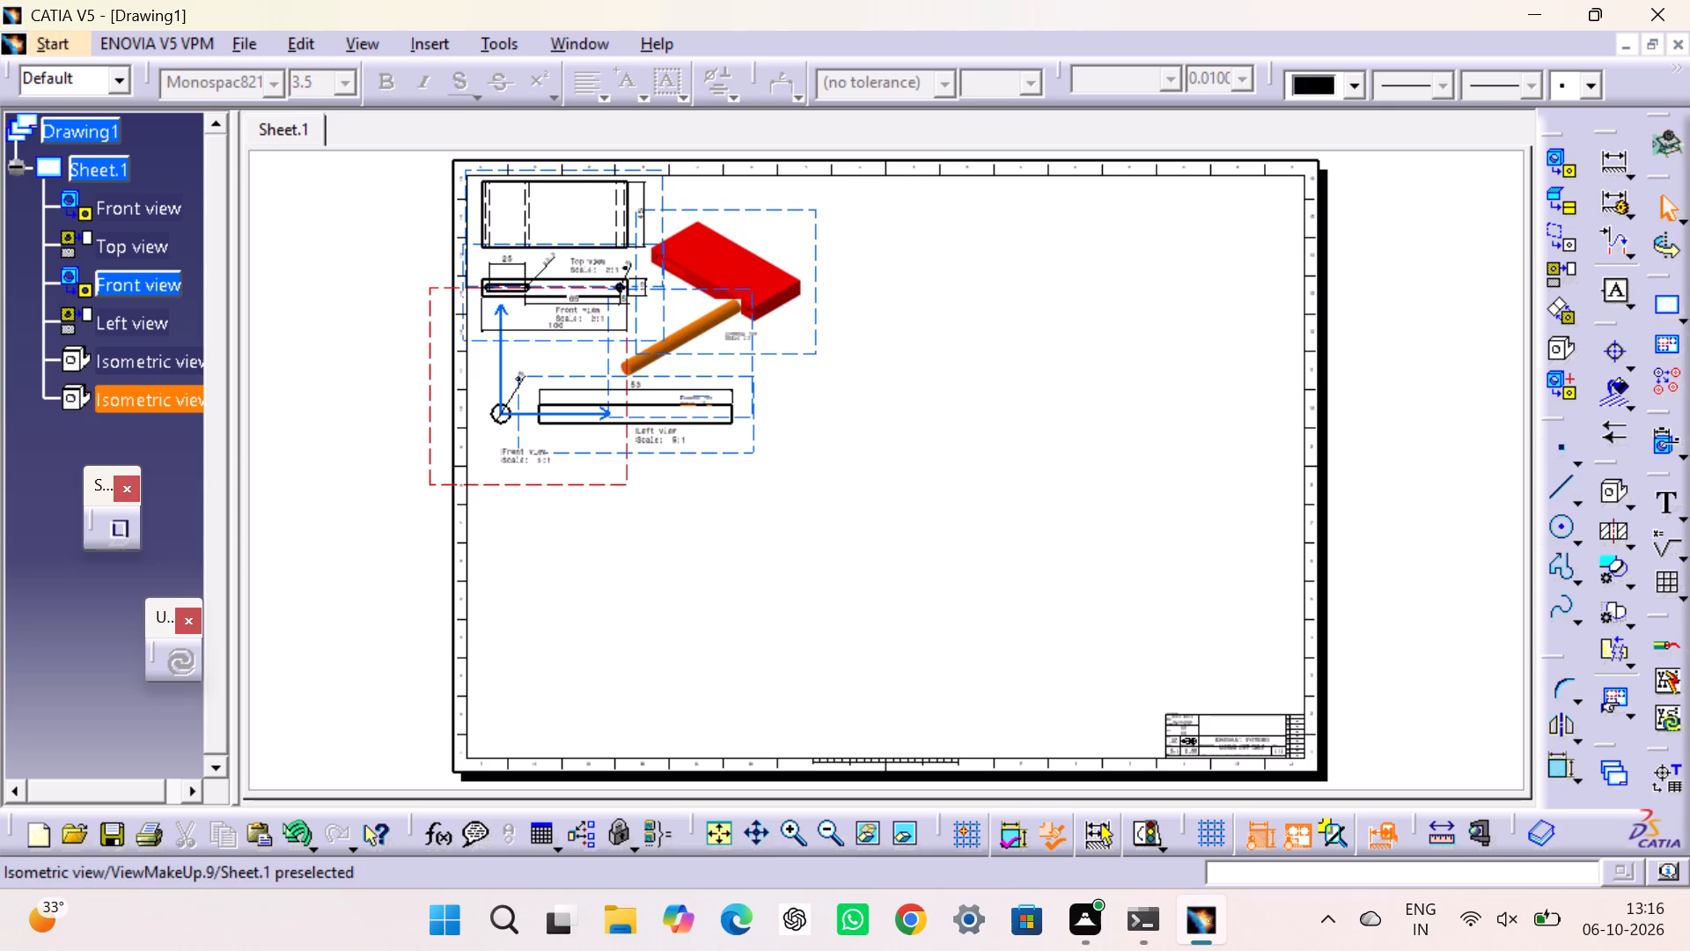
Move the long pin's isometric view slightly down and left, away from the base's isometric view.
{"action": "left_click_drag", "start_coordinate": [697, 290], "coordinate": [690, 299]}
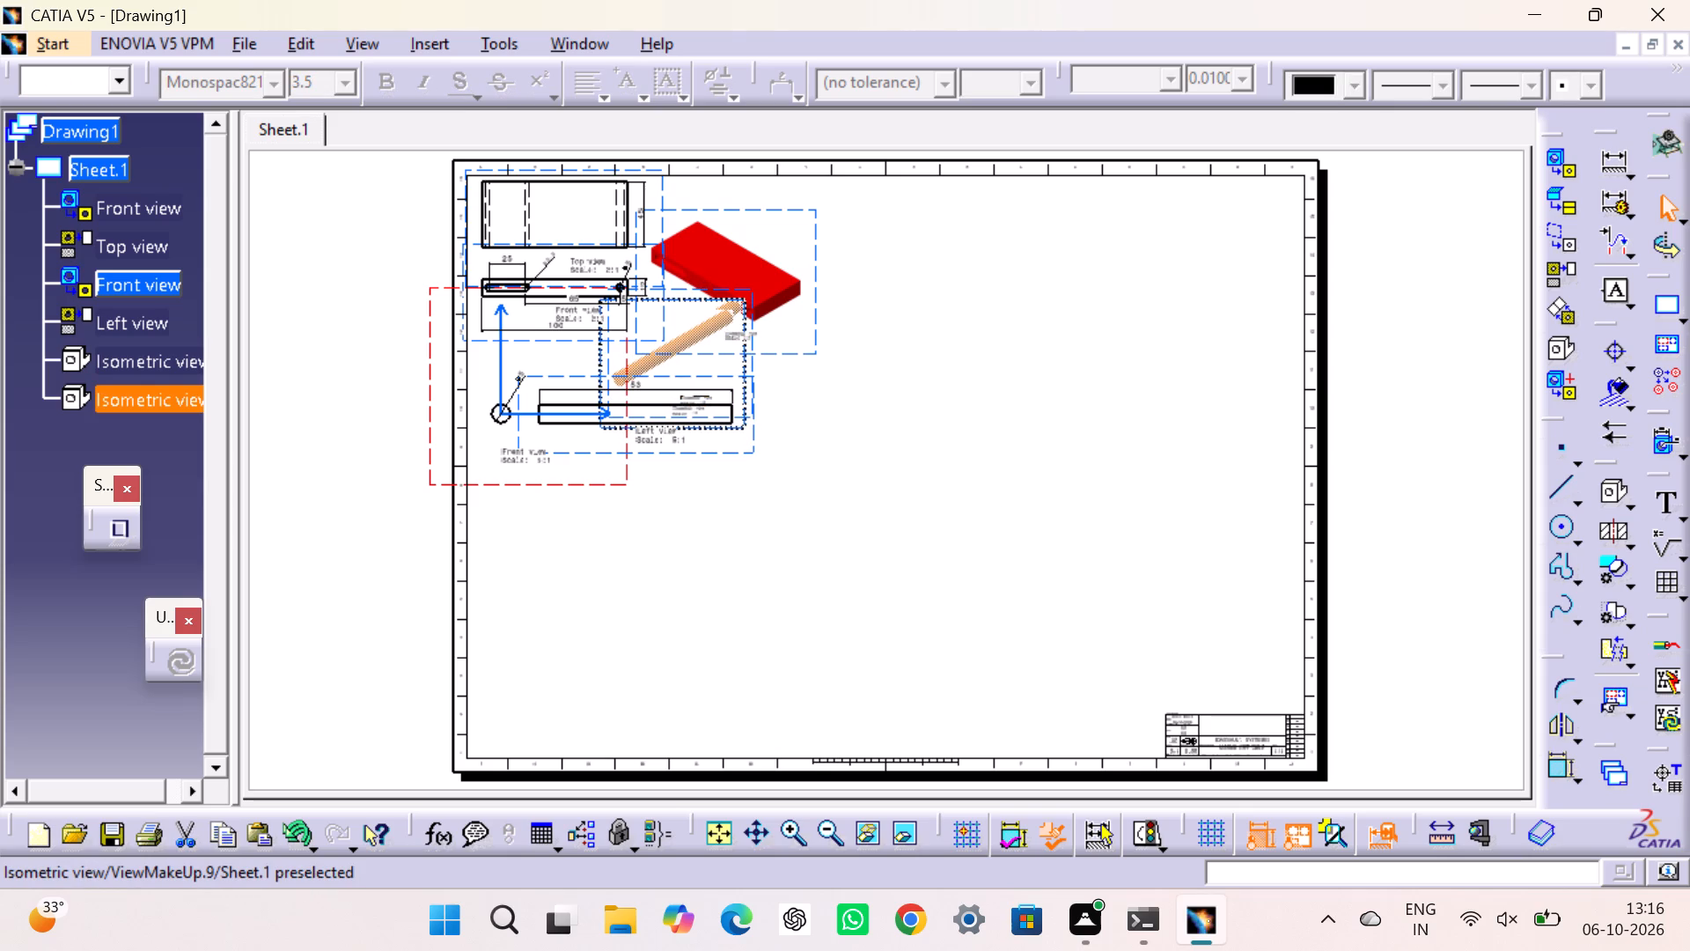
{"action": "left_click_drag", "start_coordinate": [690, 299], "coordinate": [688, 298]}
{"action": "left_click", "coordinate": [1029, 459]}
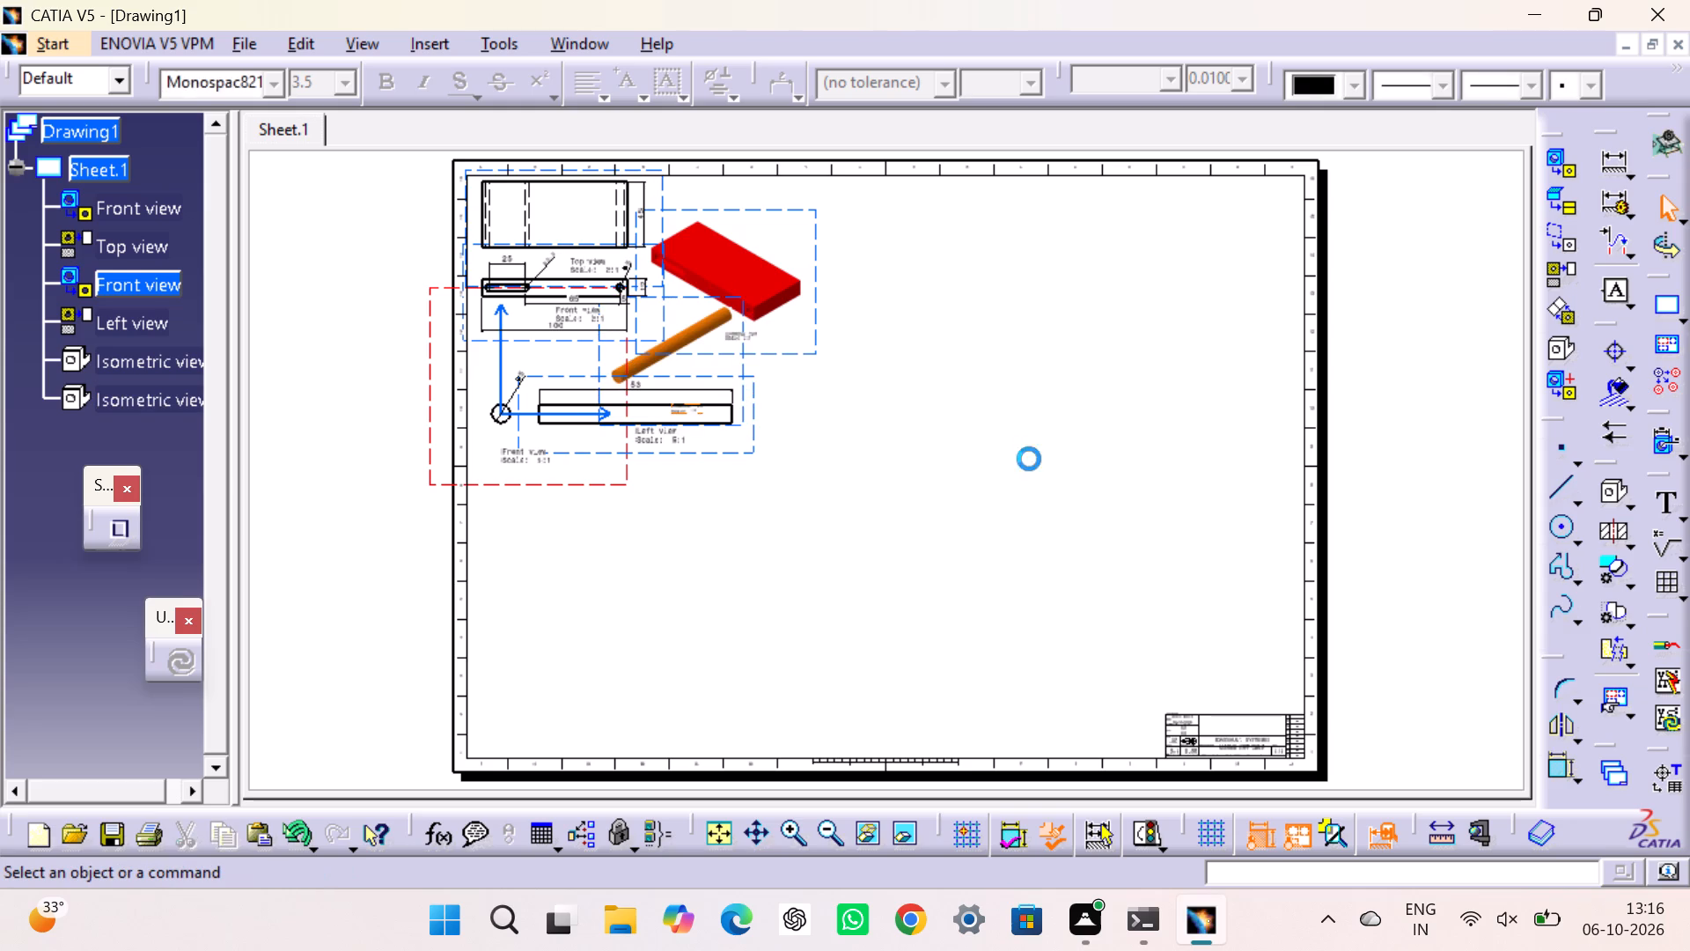
Set the text size of both isometric view labels, for the base and the long pin, to 7 mm.
{"action": "triple_click", "coordinate": [780, 824]}
{"action": "middle_click_drag", "start_coordinate": [763, 607], "coordinate": [805, 664]}
{"action": "middle_click_drag", "start_coordinate": [764, 568], "coordinate": [819, 712]}
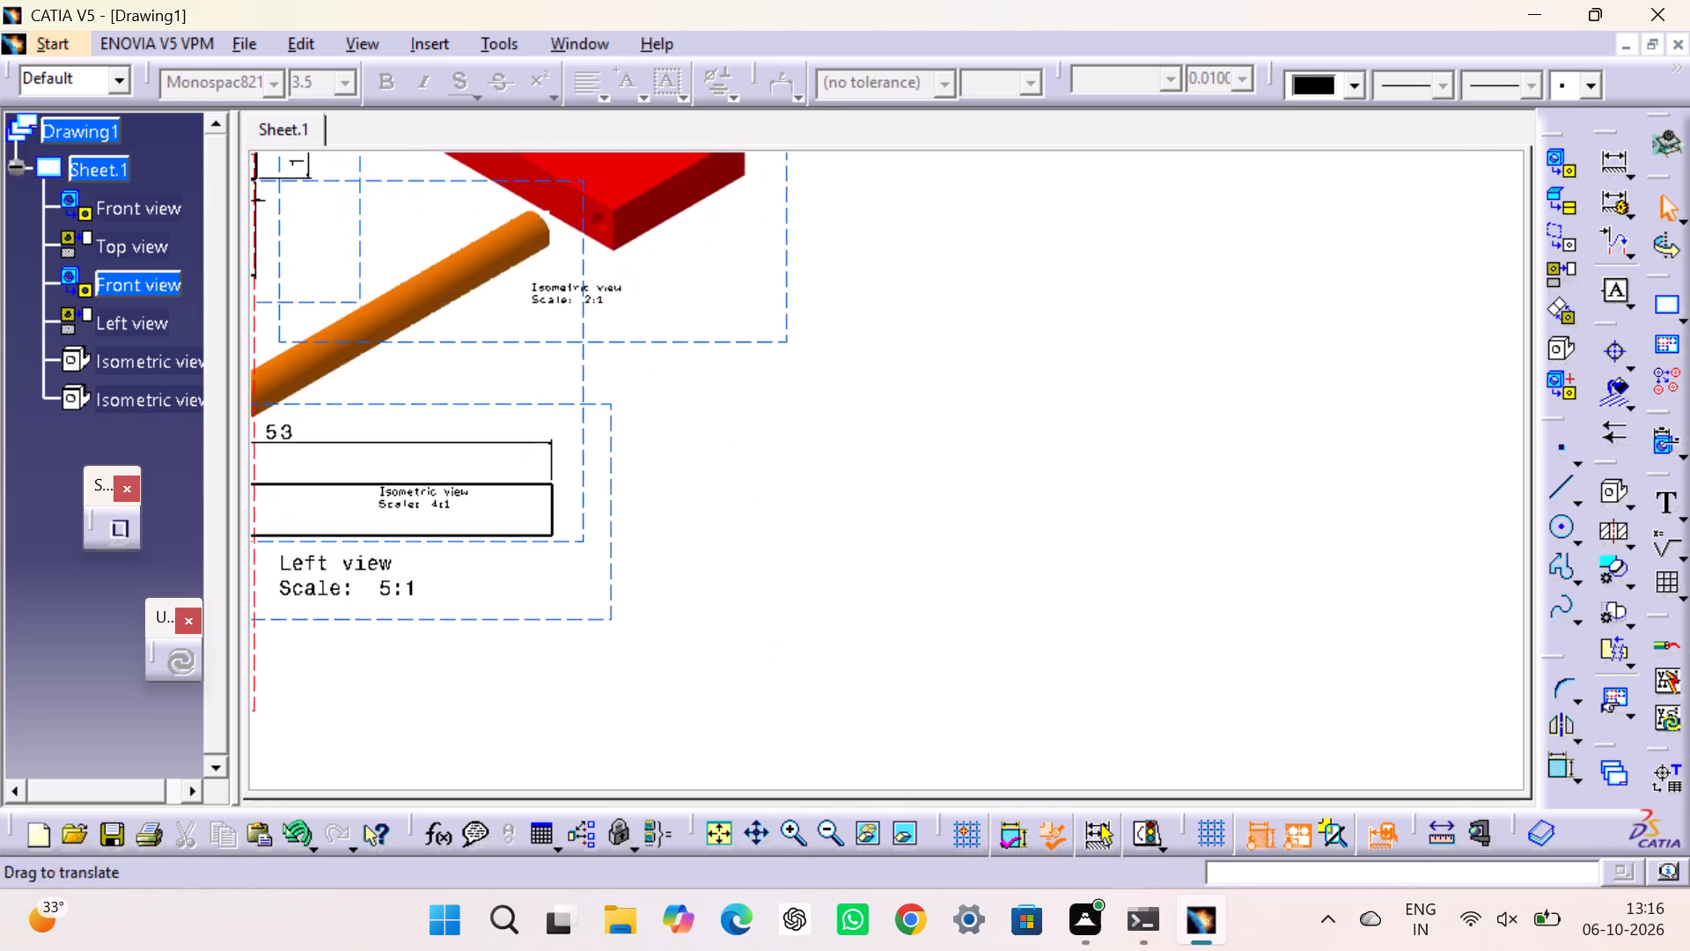
{"action": "middle_click_drag", "start_coordinate": [819, 712], "coordinate": [822, 714]}
{"action": "middle_click_drag", "start_coordinate": [746, 596], "coordinate": [890, 794]}
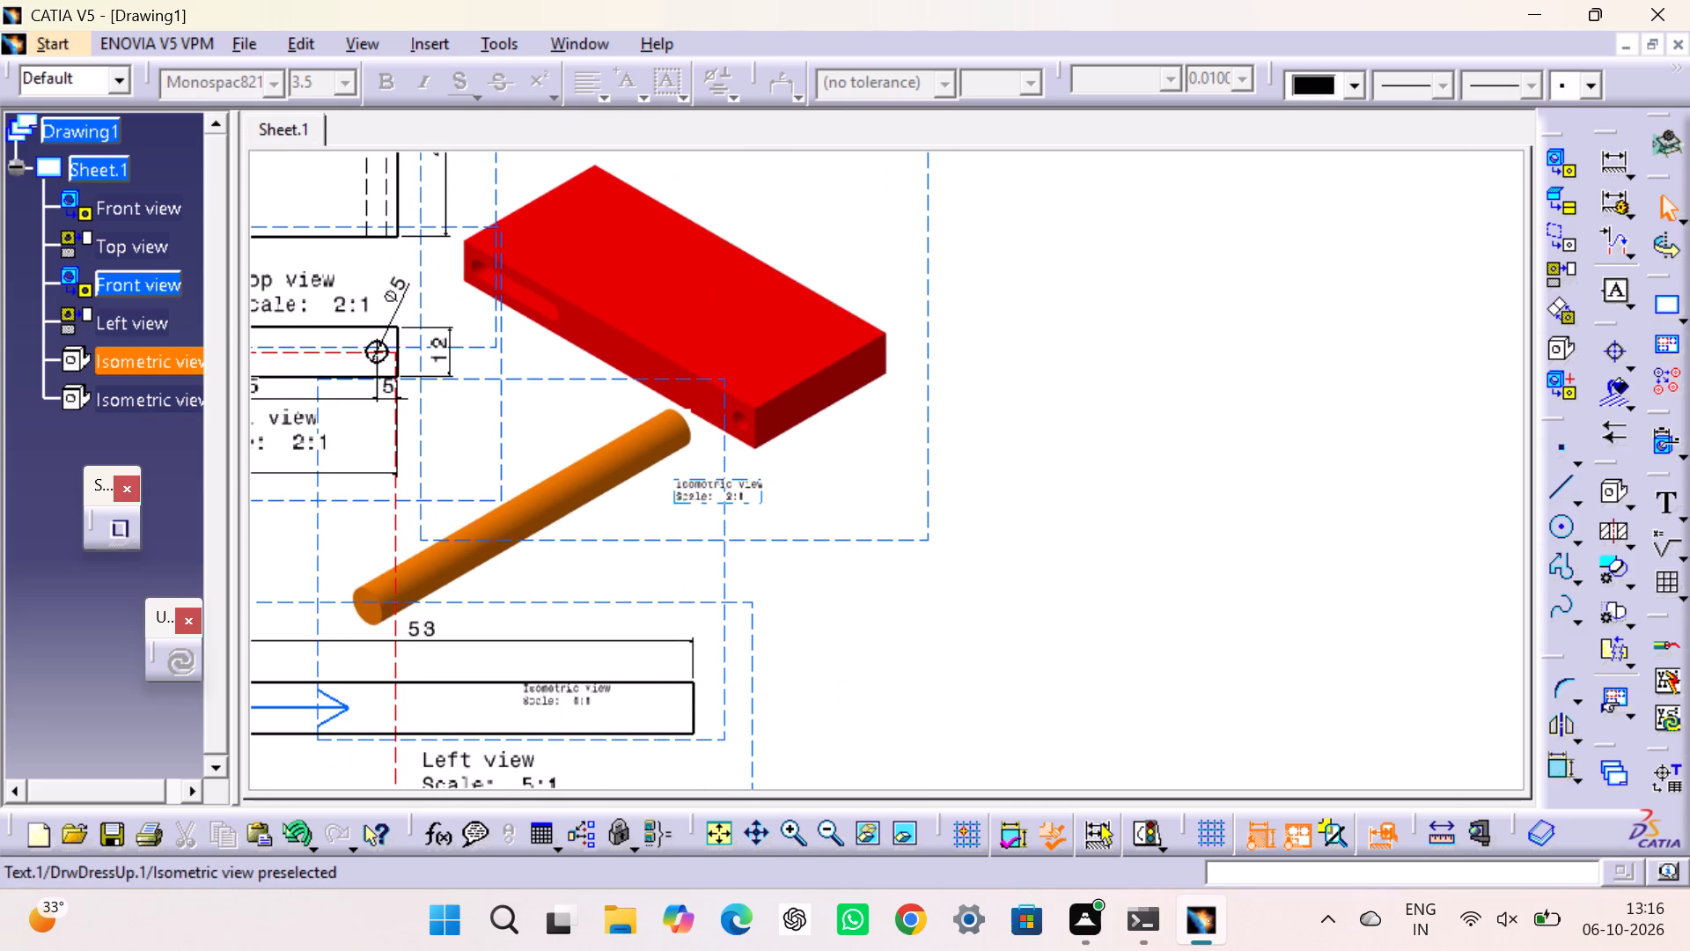
{"action": "left_click", "coordinate": [736, 490]}
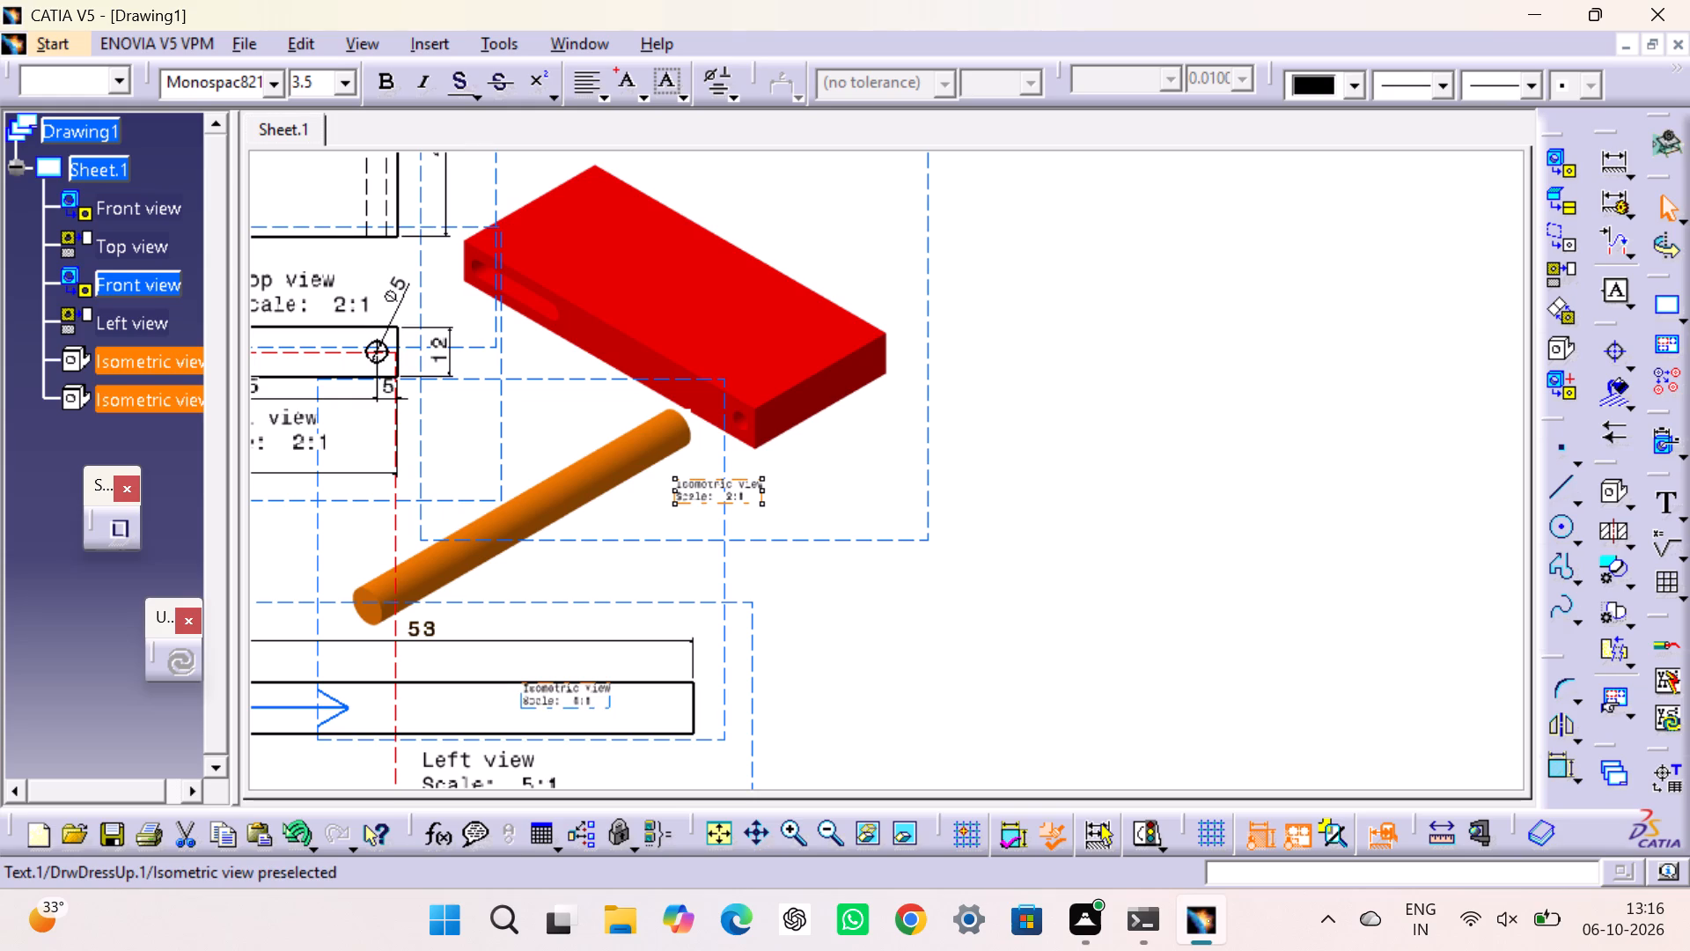
{"action": "left_click", "coordinate": [544, 705], "text": "ctrl"}
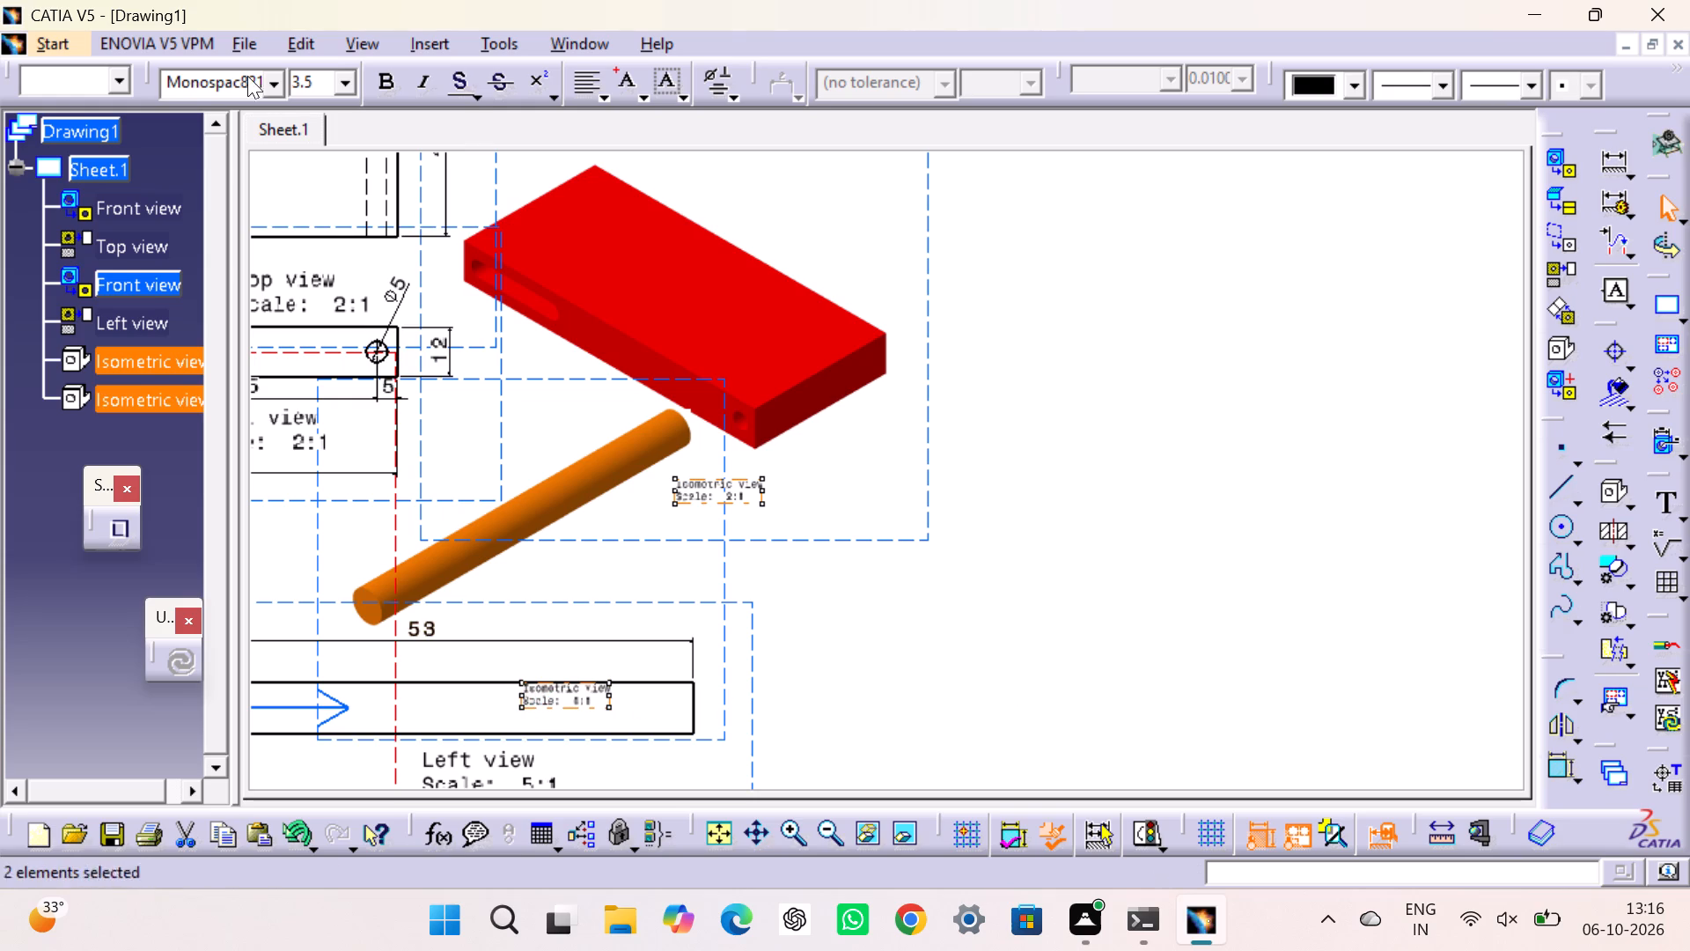
{"action": "left_click", "coordinate": [342, 79]}
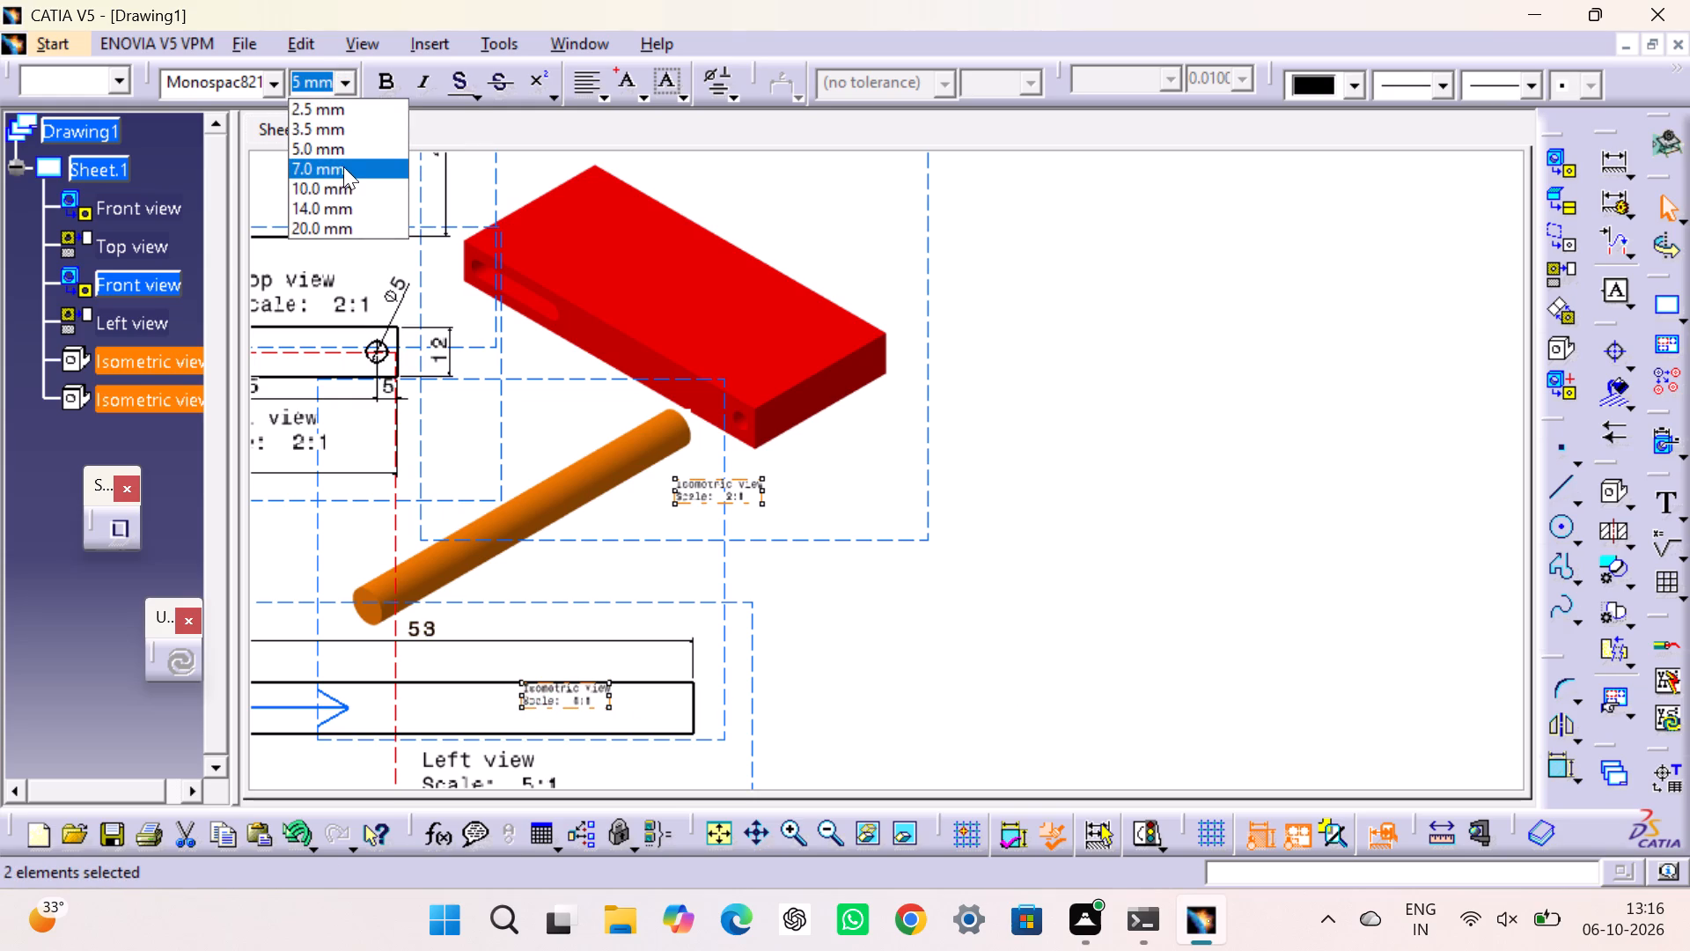
{"action": "left_click", "coordinate": [343, 162]}
{"action": "left_click", "coordinate": [1105, 591]}
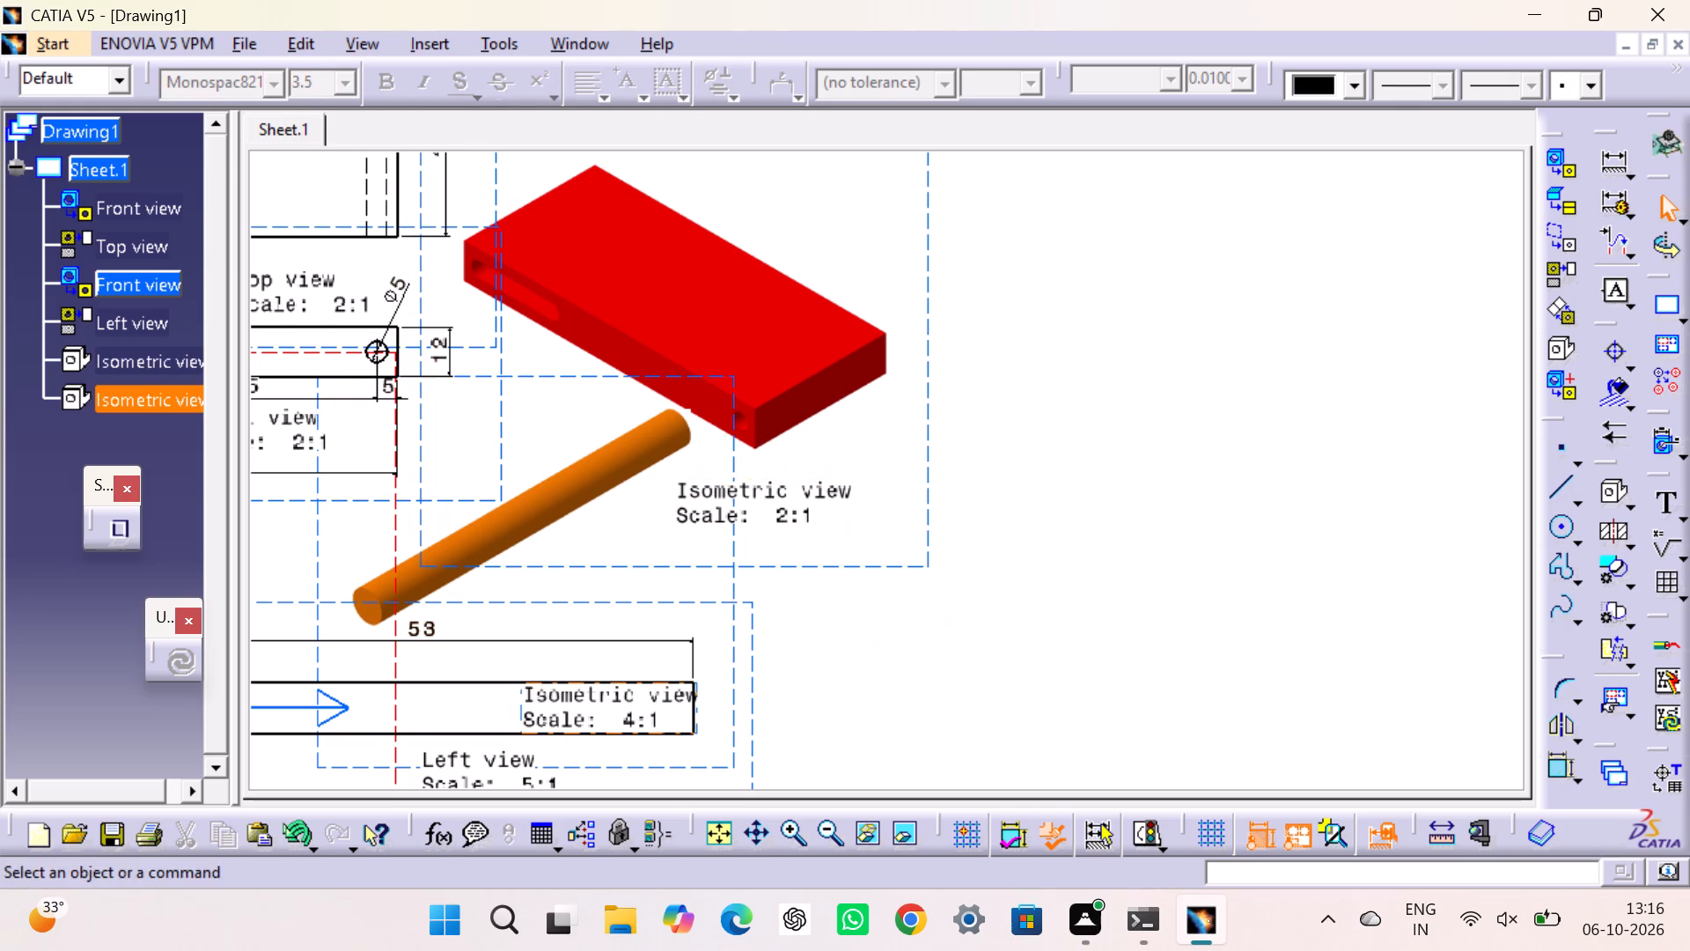
Move the long pin's isometric view label clear of the pin views, to the empty area below and right of the base's isometric label.
{"action": "left_click_drag", "start_coordinate": [665, 699], "coordinate": [677, 561]}
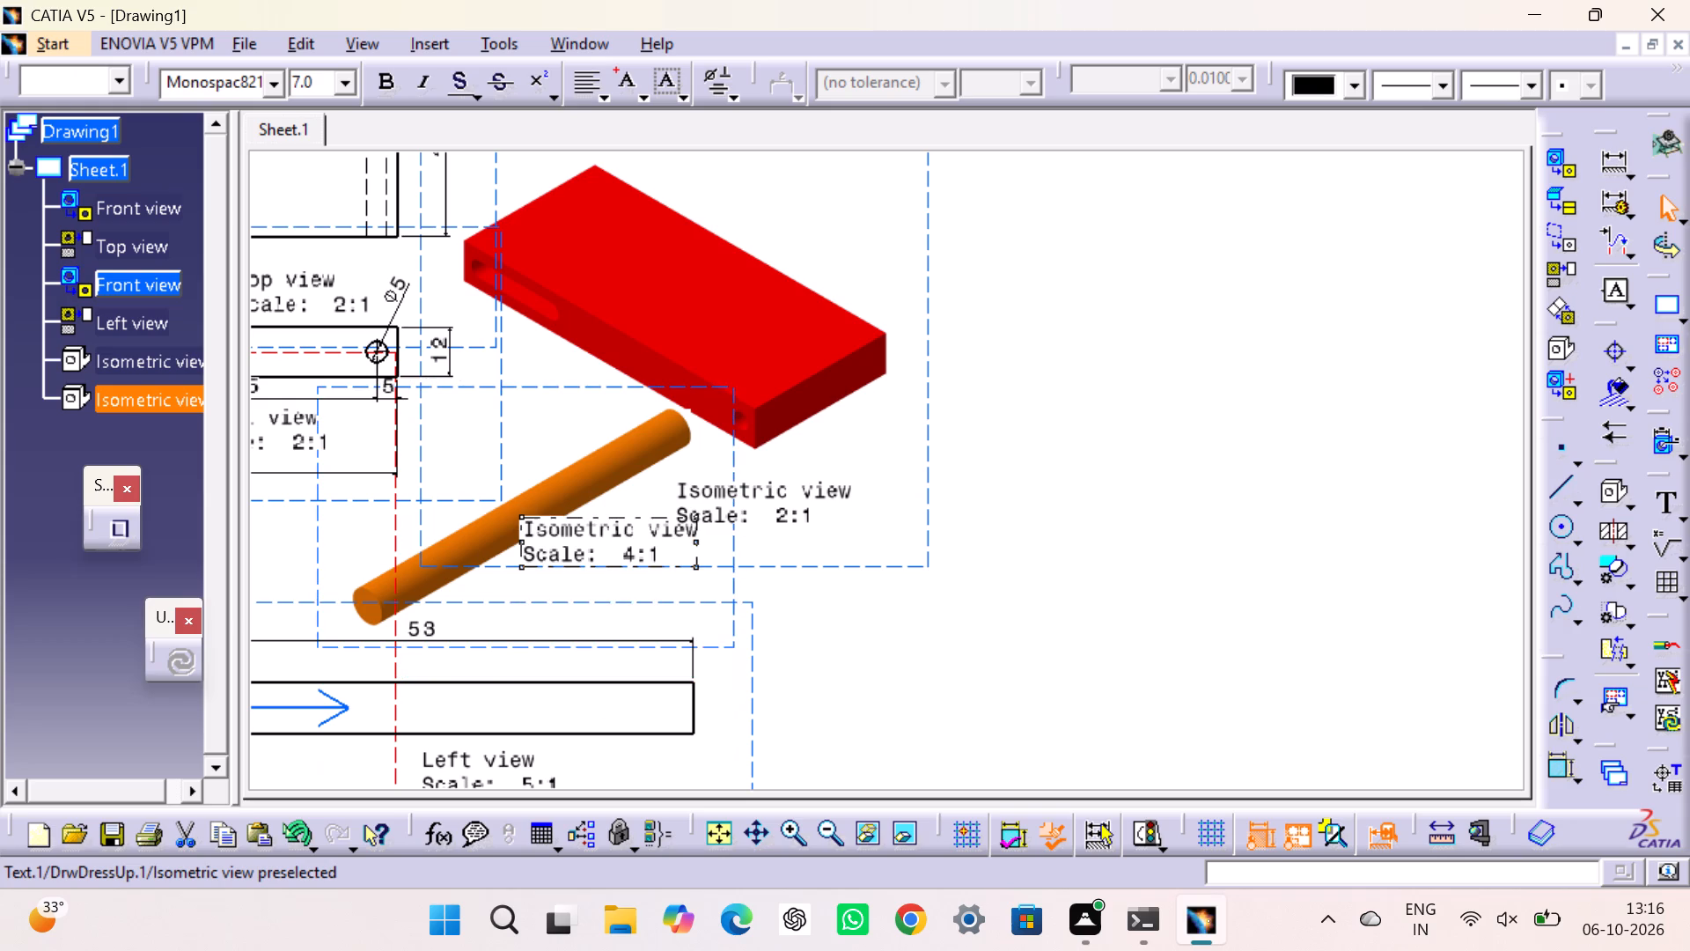
{"action": "left_click_drag", "start_coordinate": [677, 561], "coordinate": [724, 583]}
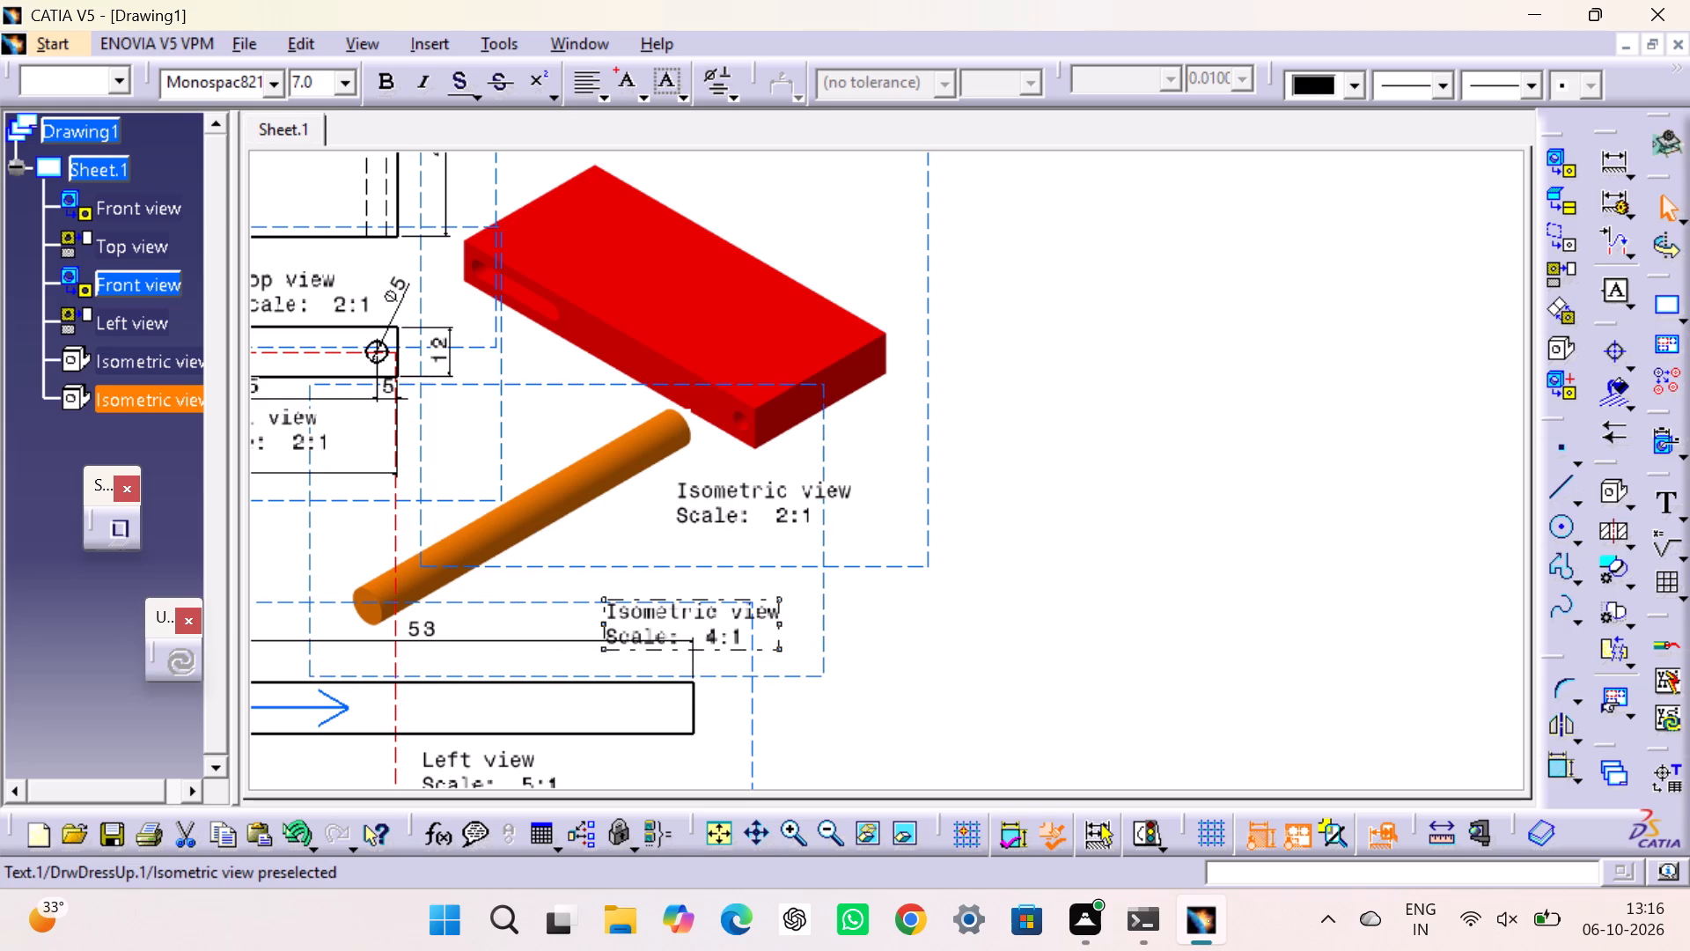
{"action": "left_click_drag", "start_coordinate": [724, 583], "coordinate": [702, 574]}
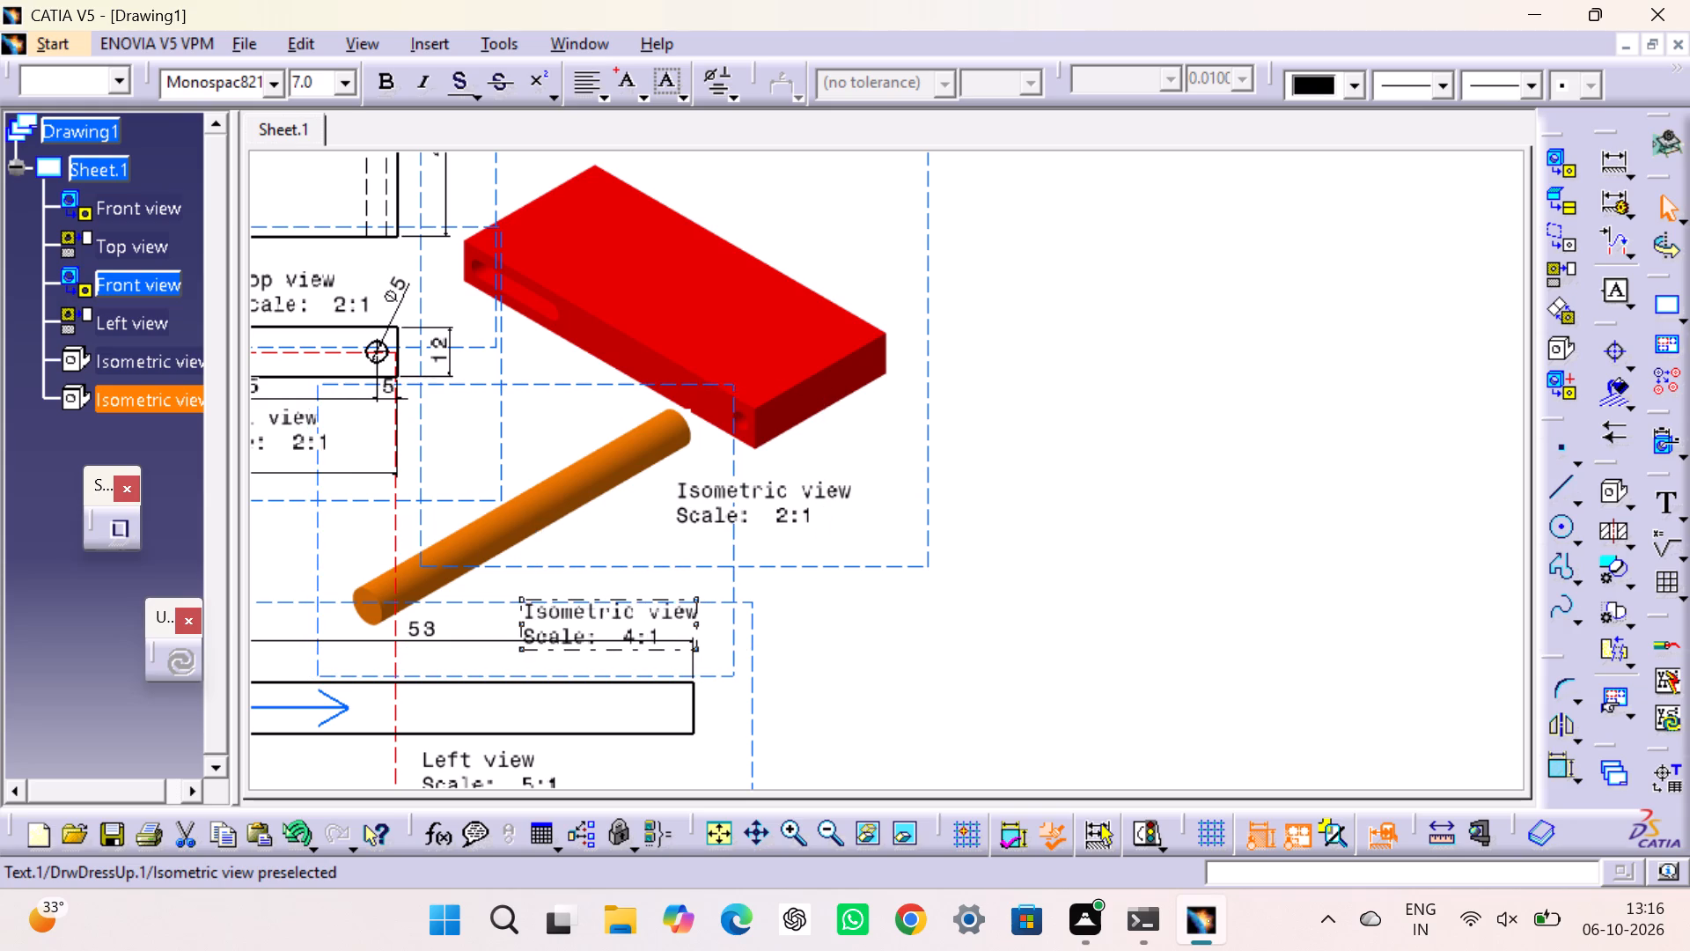
{"action": "left_click_drag", "start_coordinate": [702, 574], "coordinate": [732, 570]}
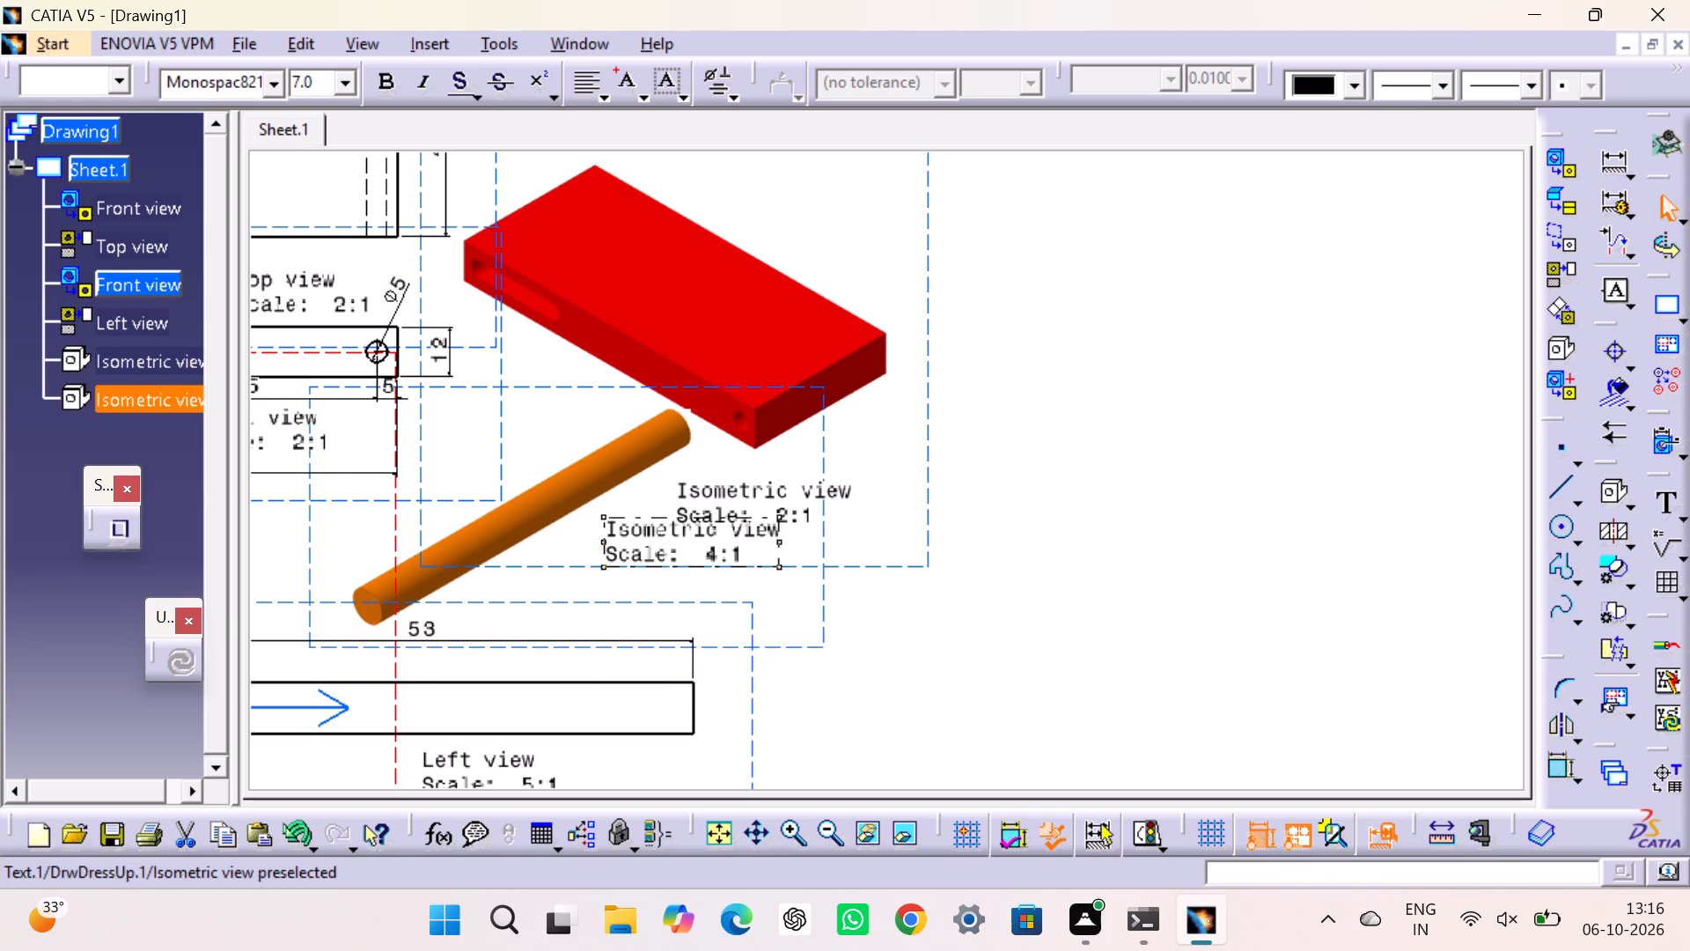
{"action": "left_click_drag", "start_coordinate": [732, 570], "coordinate": [731, 574]}
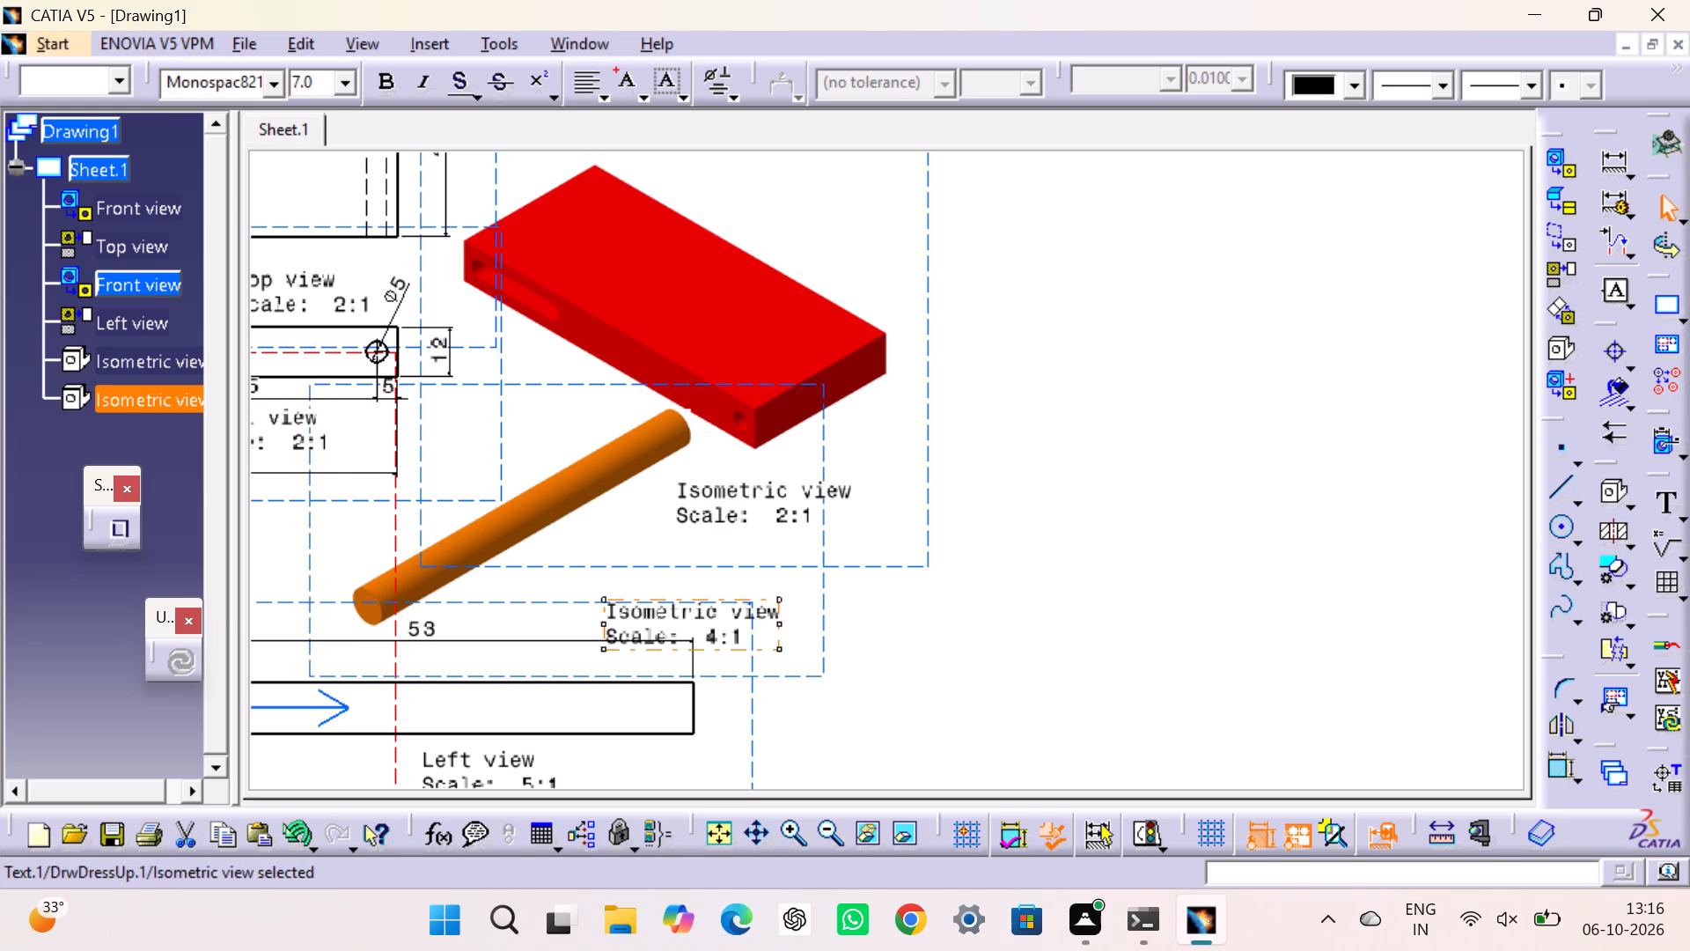
{"action": "left_click", "coordinate": [1114, 679]}
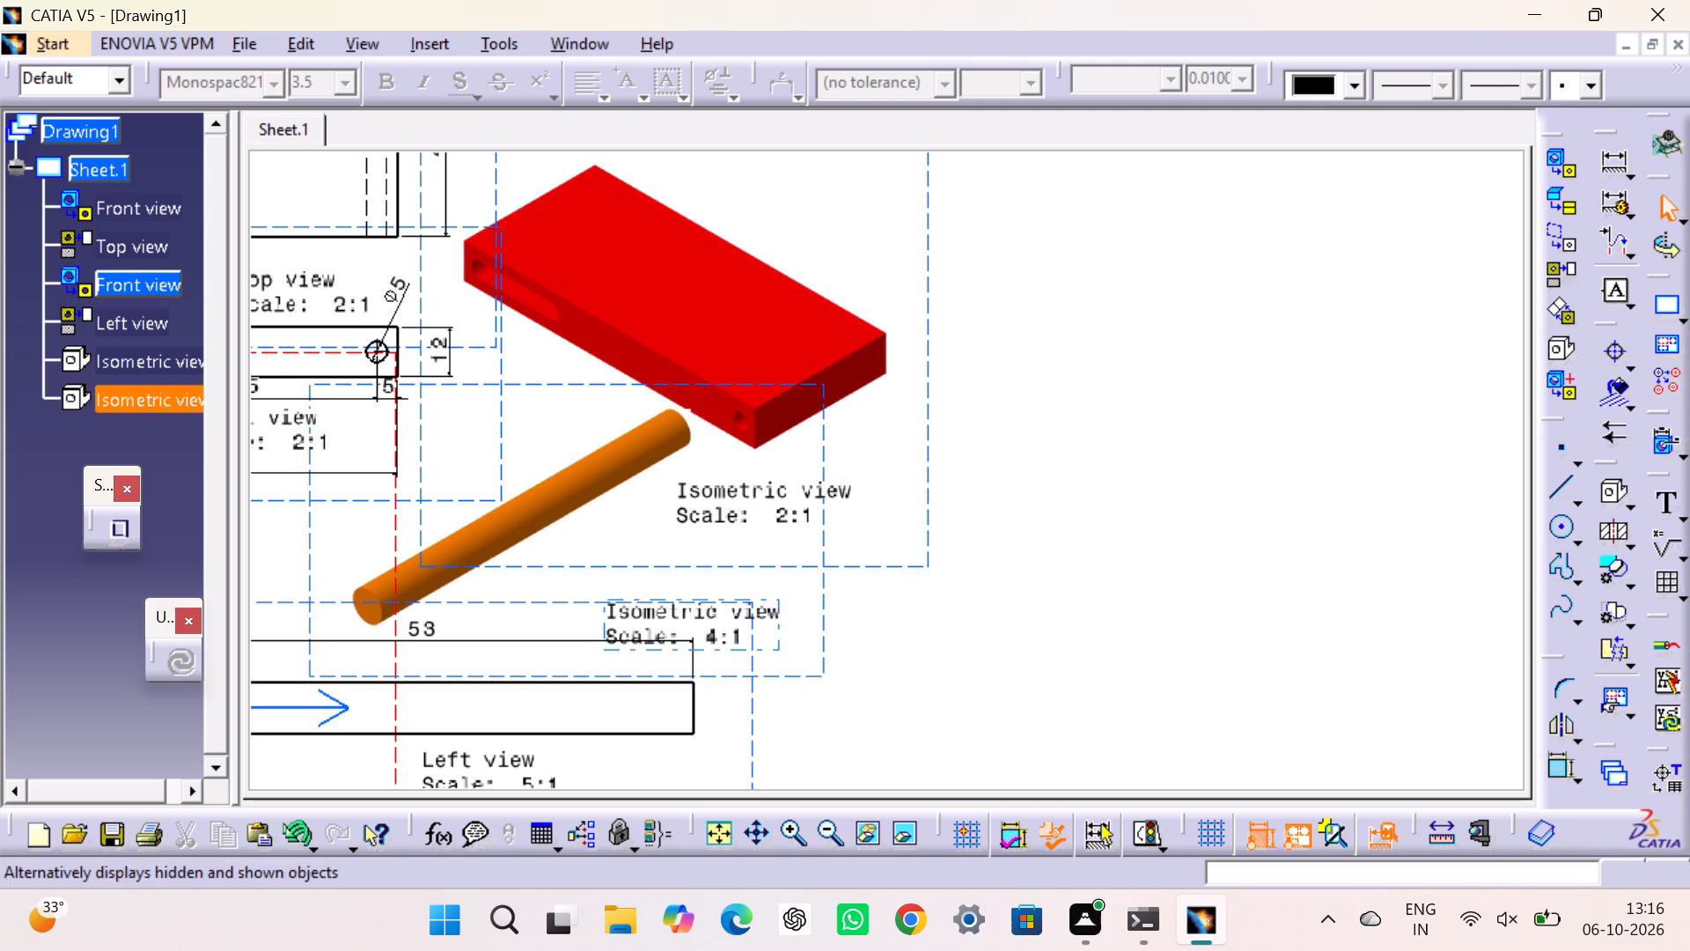
{"action": "left_click_drag", "start_coordinate": [760, 618], "coordinate": [797, 611]}
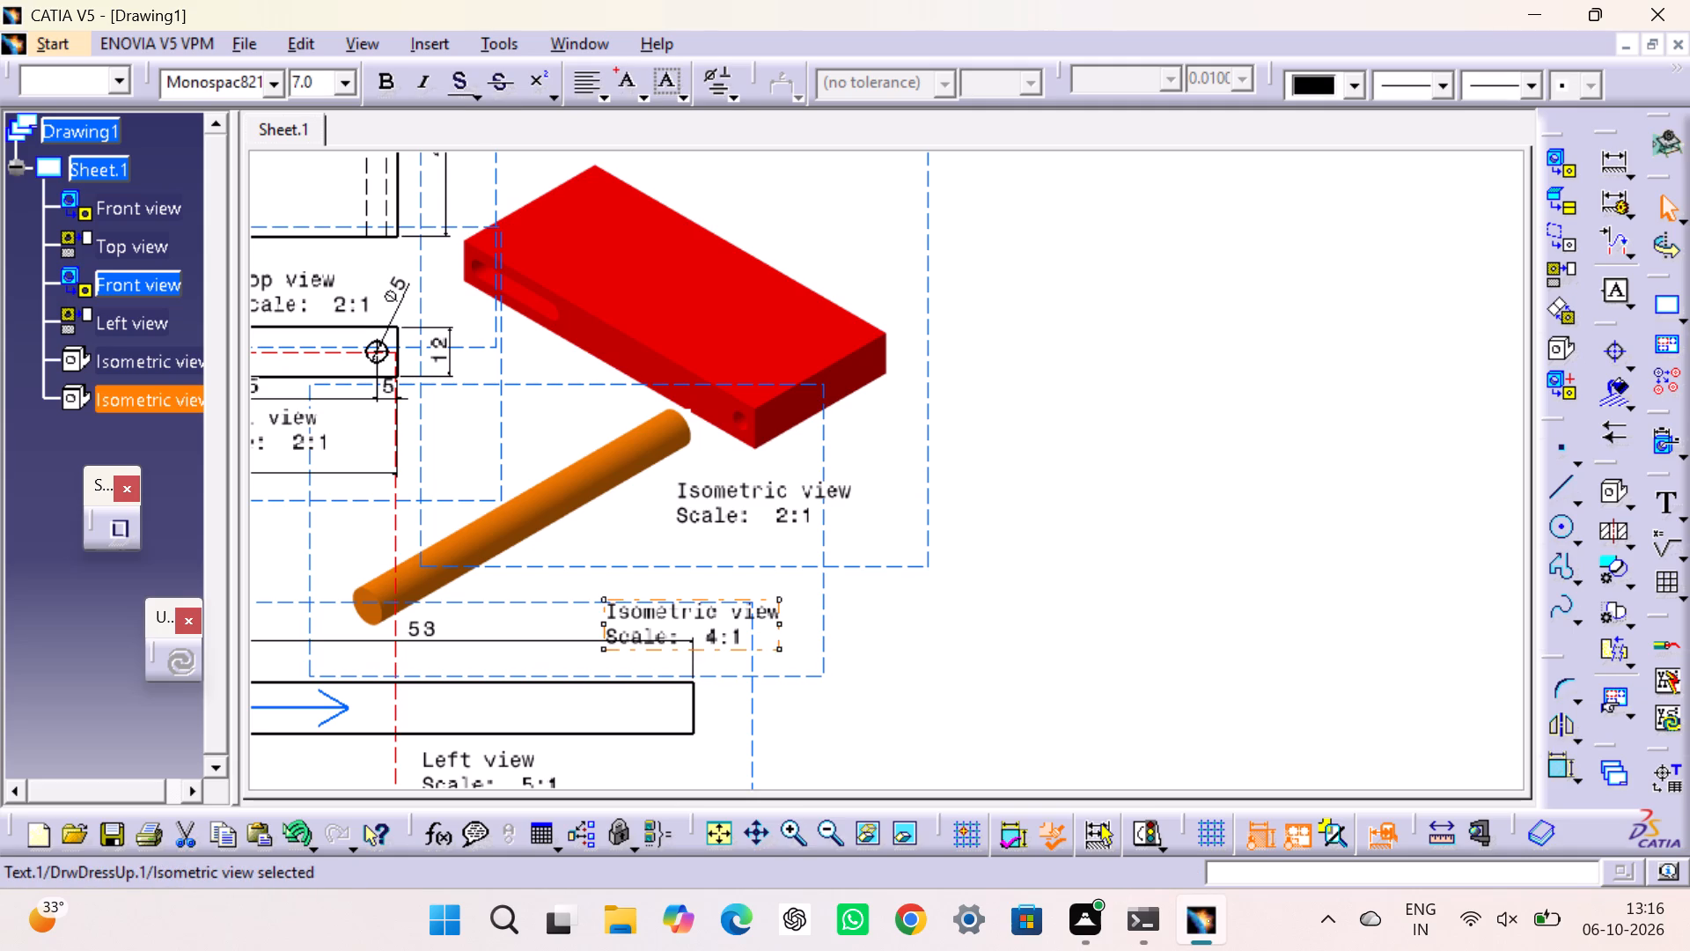
{"action": "key", "text": "Escape"}
{"action": "key", "text": "Escape"}
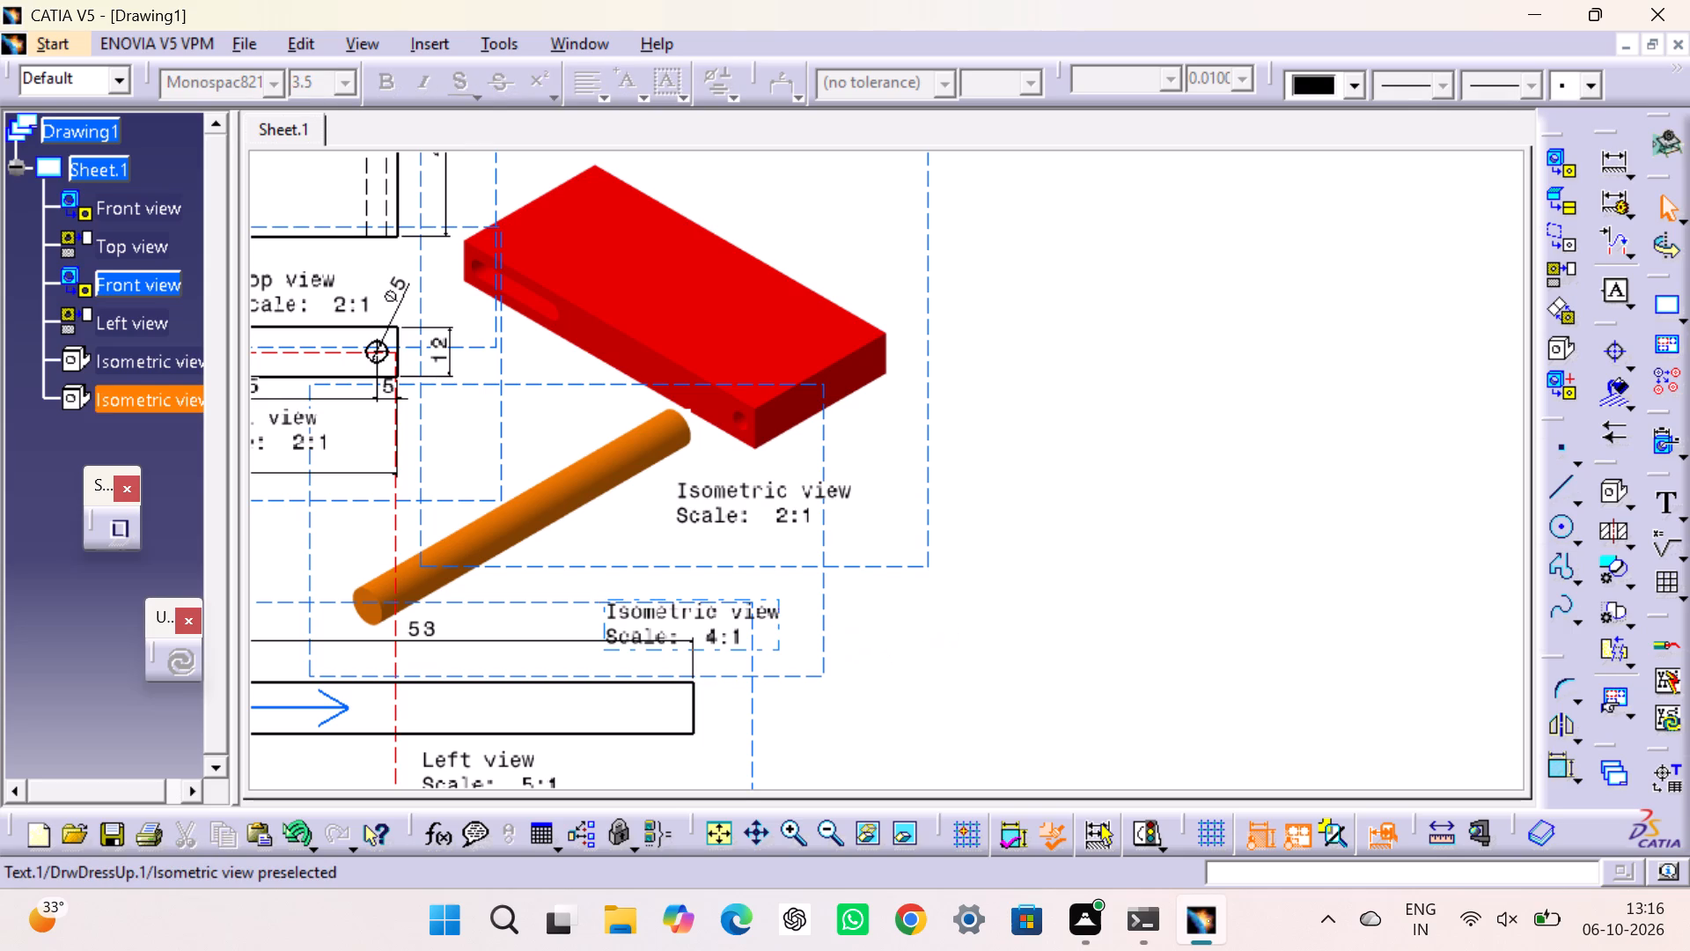
{"action": "left_click_drag", "start_coordinate": [769, 625], "coordinate": [990, 662]}
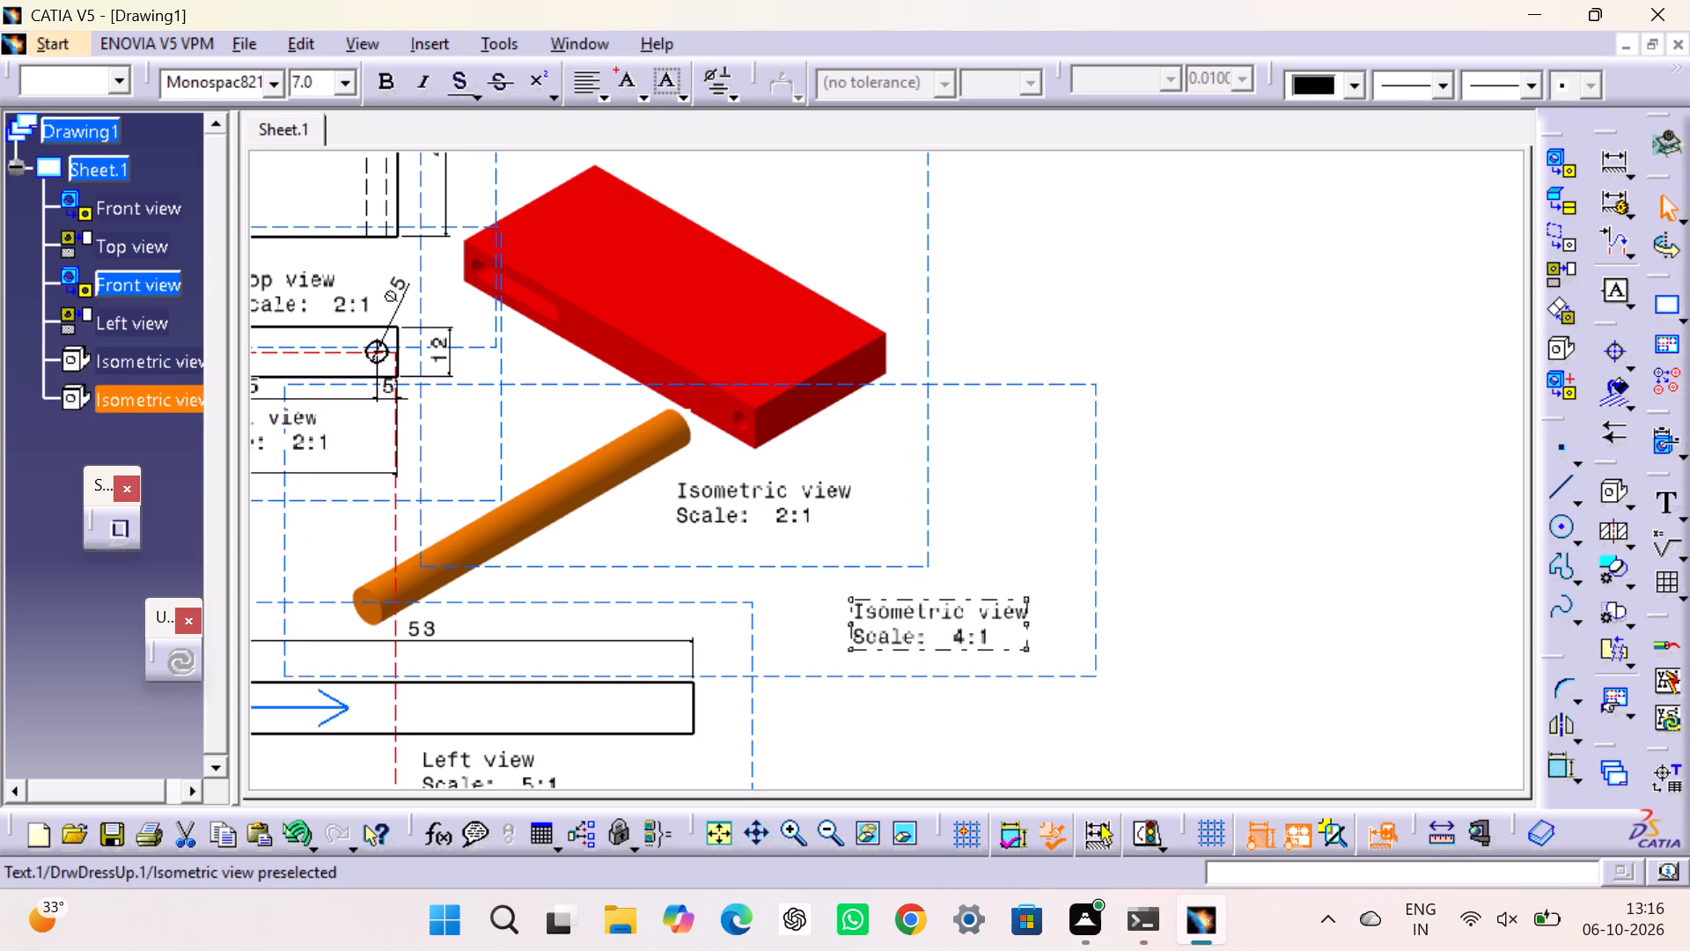
{"action": "left_click_drag", "start_coordinate": [990, 662], "coordinate": [896, 618]}
{"action": "left_click", "coordinate": [1436, 544]}
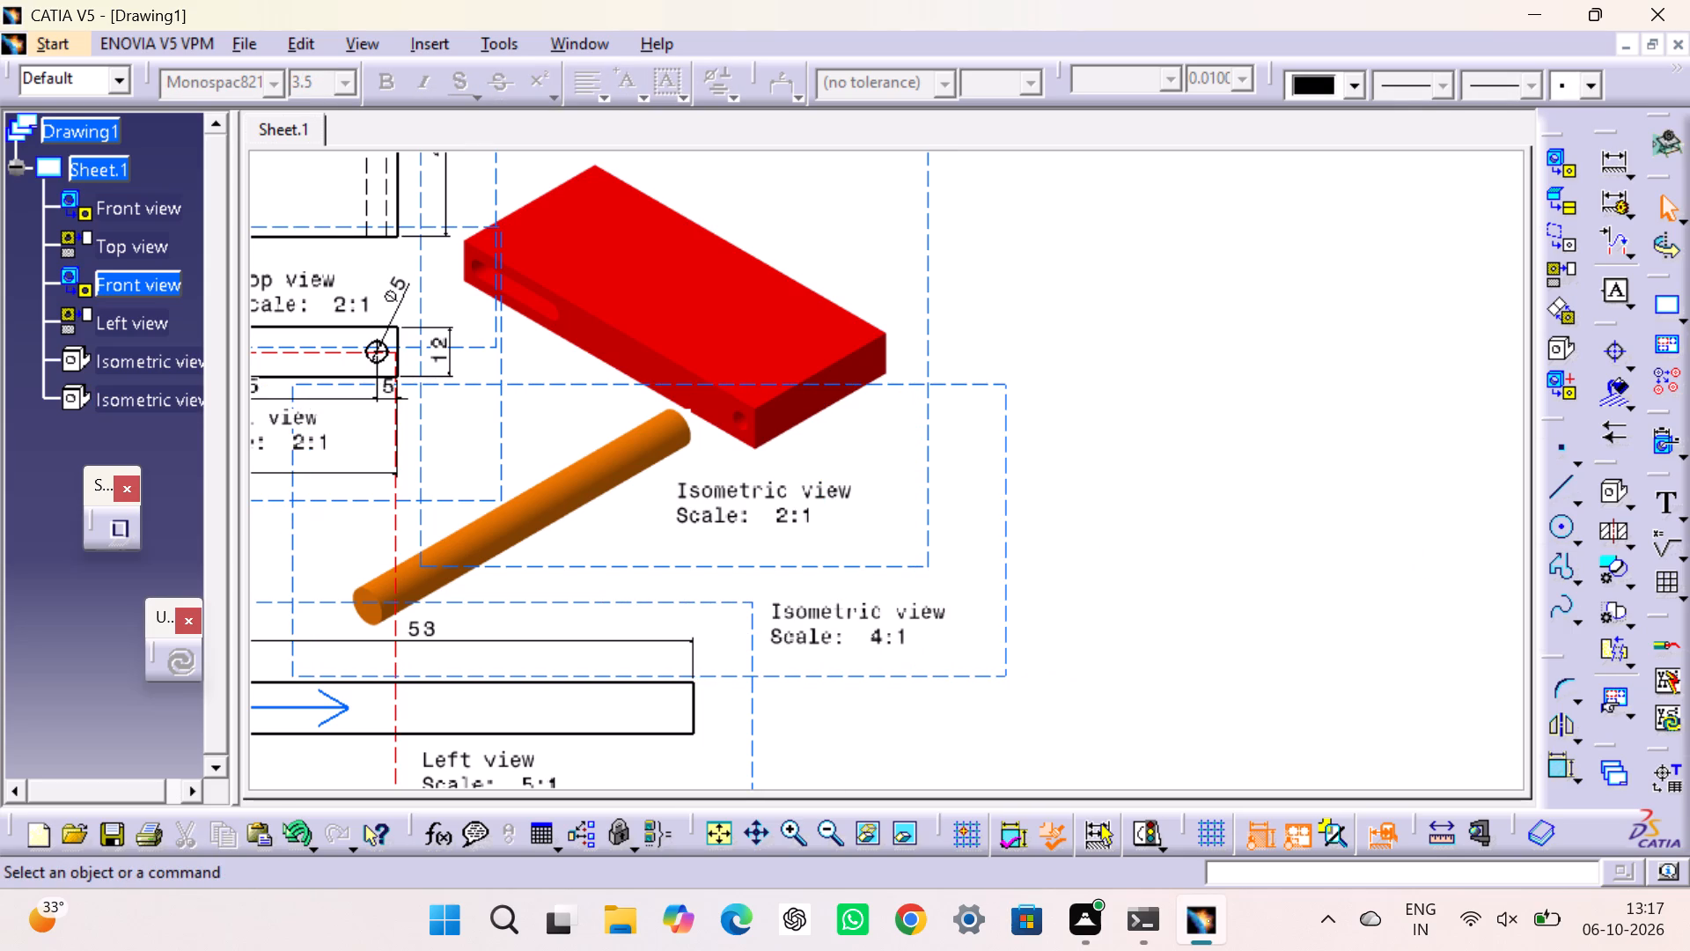
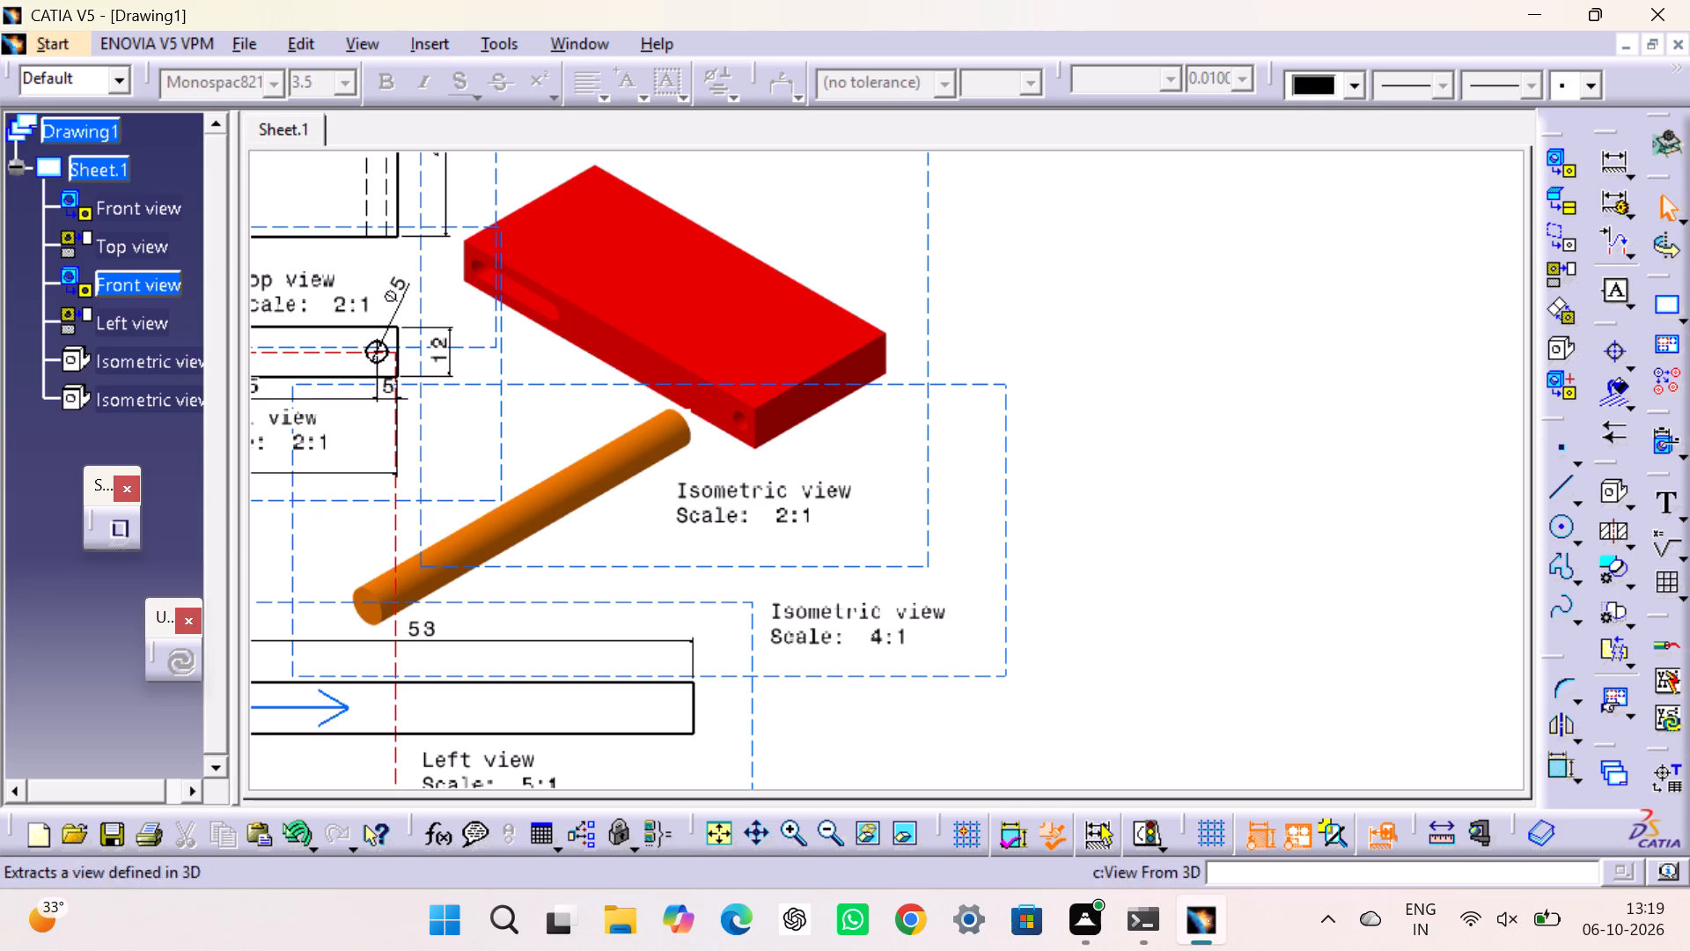
Create a front view of the pin part from its yz plane and place it in the empty area below the long pin's front view.
{"action": "left_click", "coordinate": [1316, 306]}
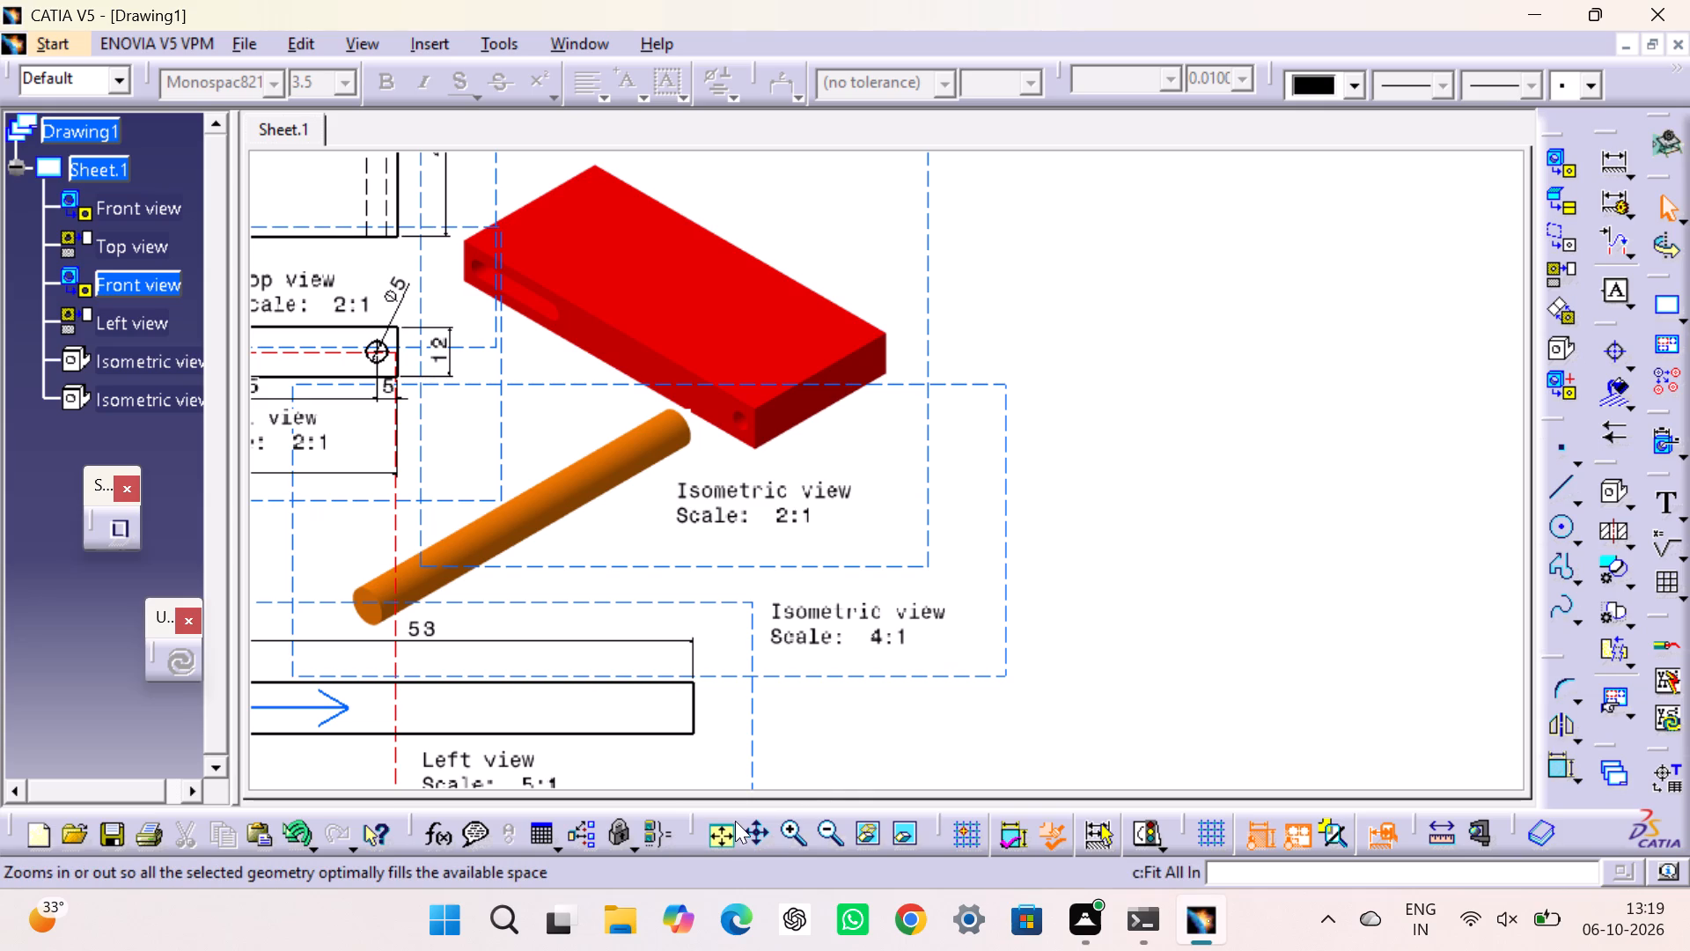
{"action": "left_click", "coordinate": [728, 824]}
{"action": "left_click", "coordinate": [986, 470]}
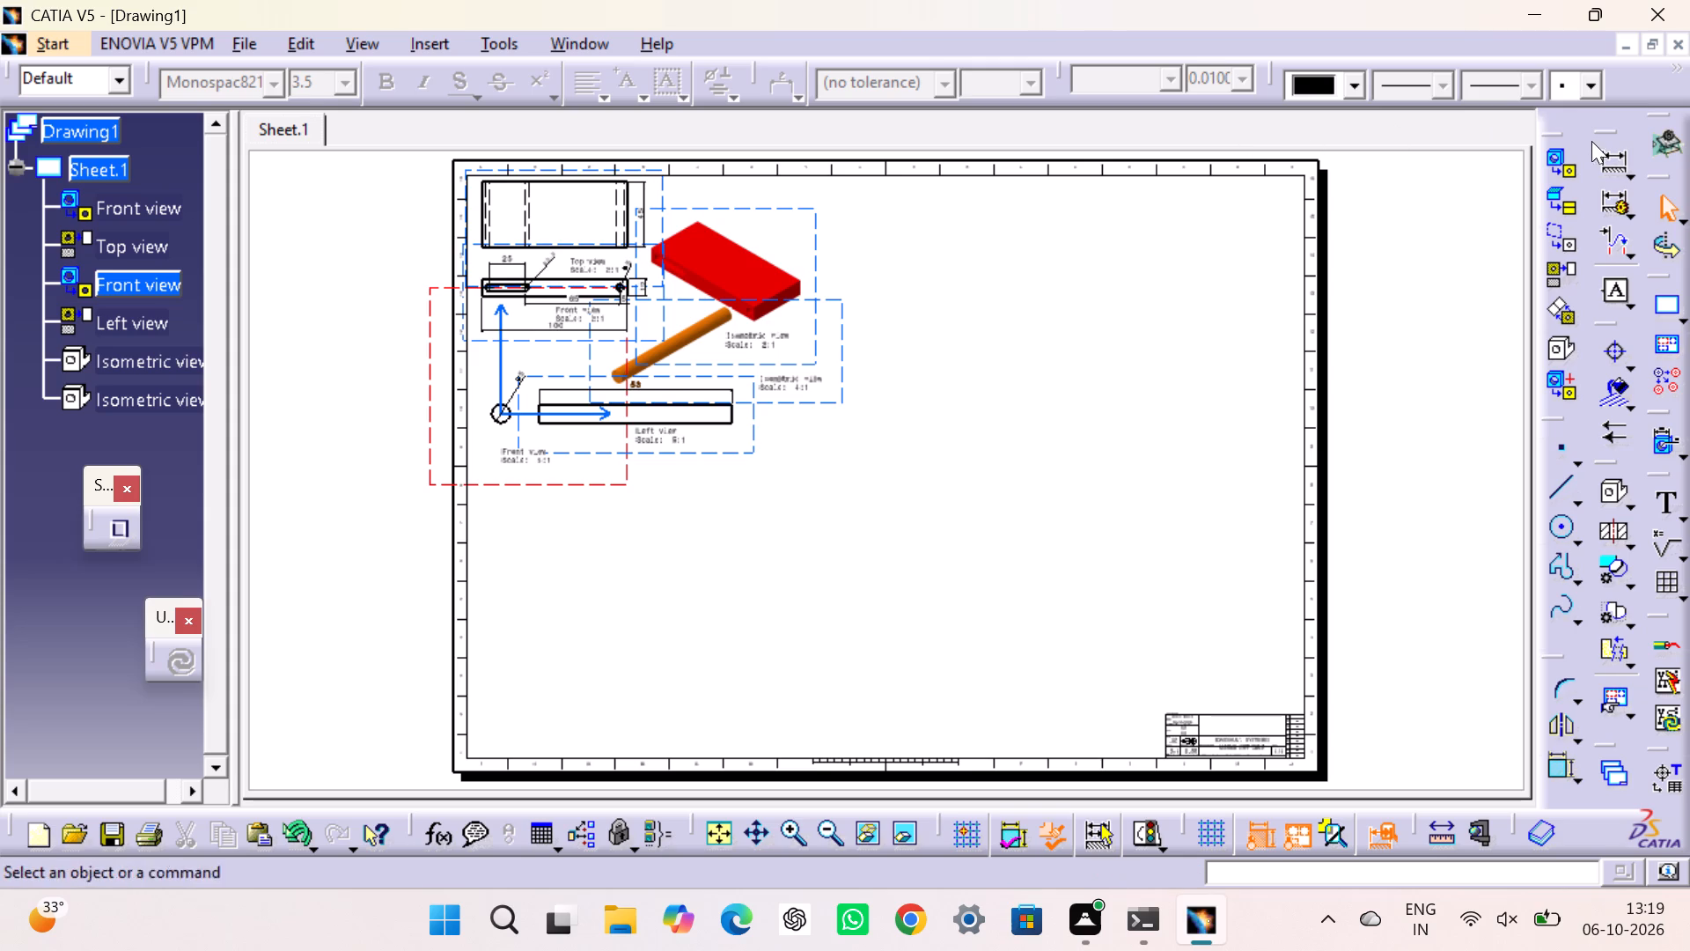
{"action": "left_click", "coordinate": [1562, 161]}
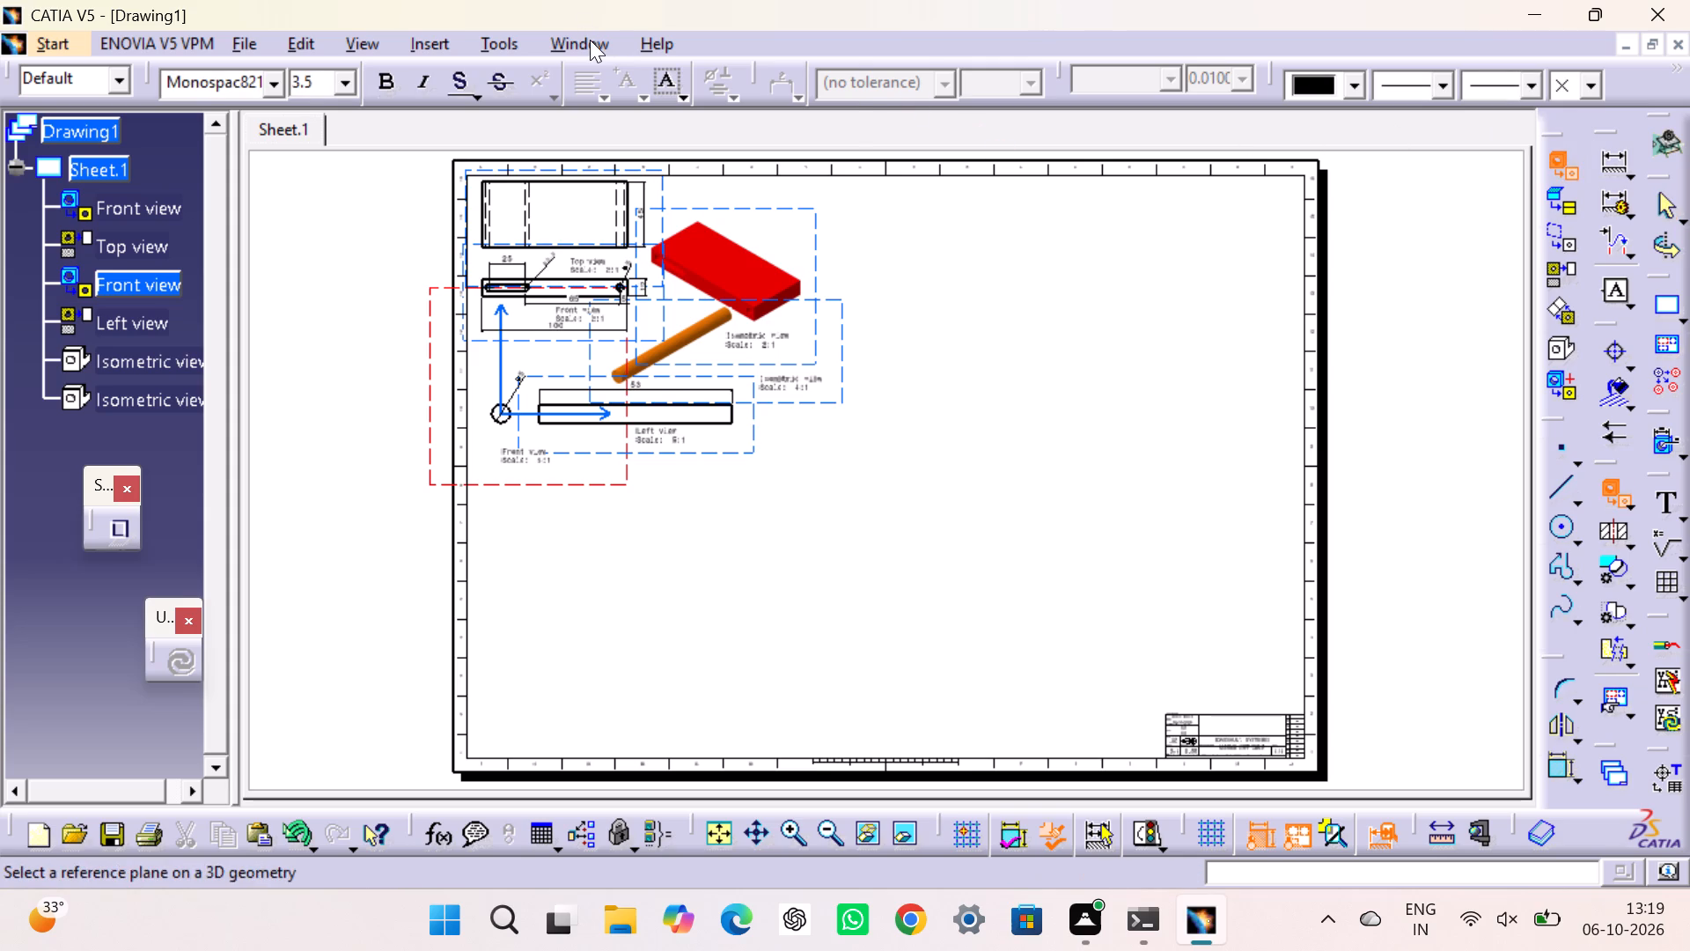
{"action": "left_click", "coordinate": [590, 40]}
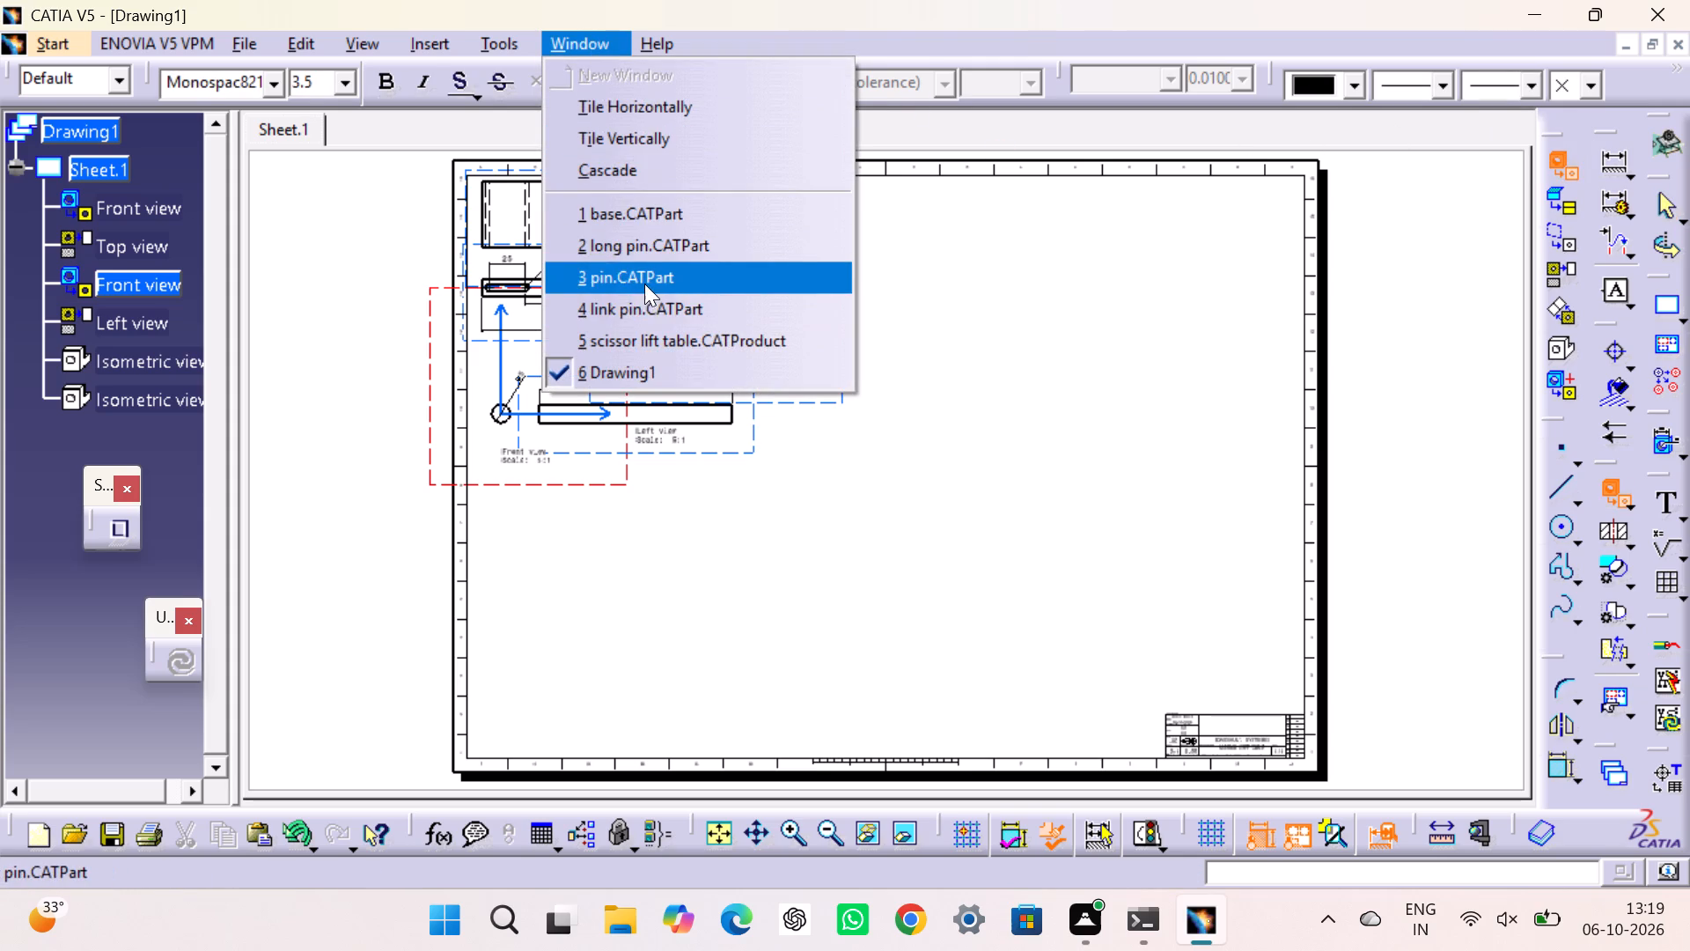
{"action": "left_click", "coordinate": [644, 284]}
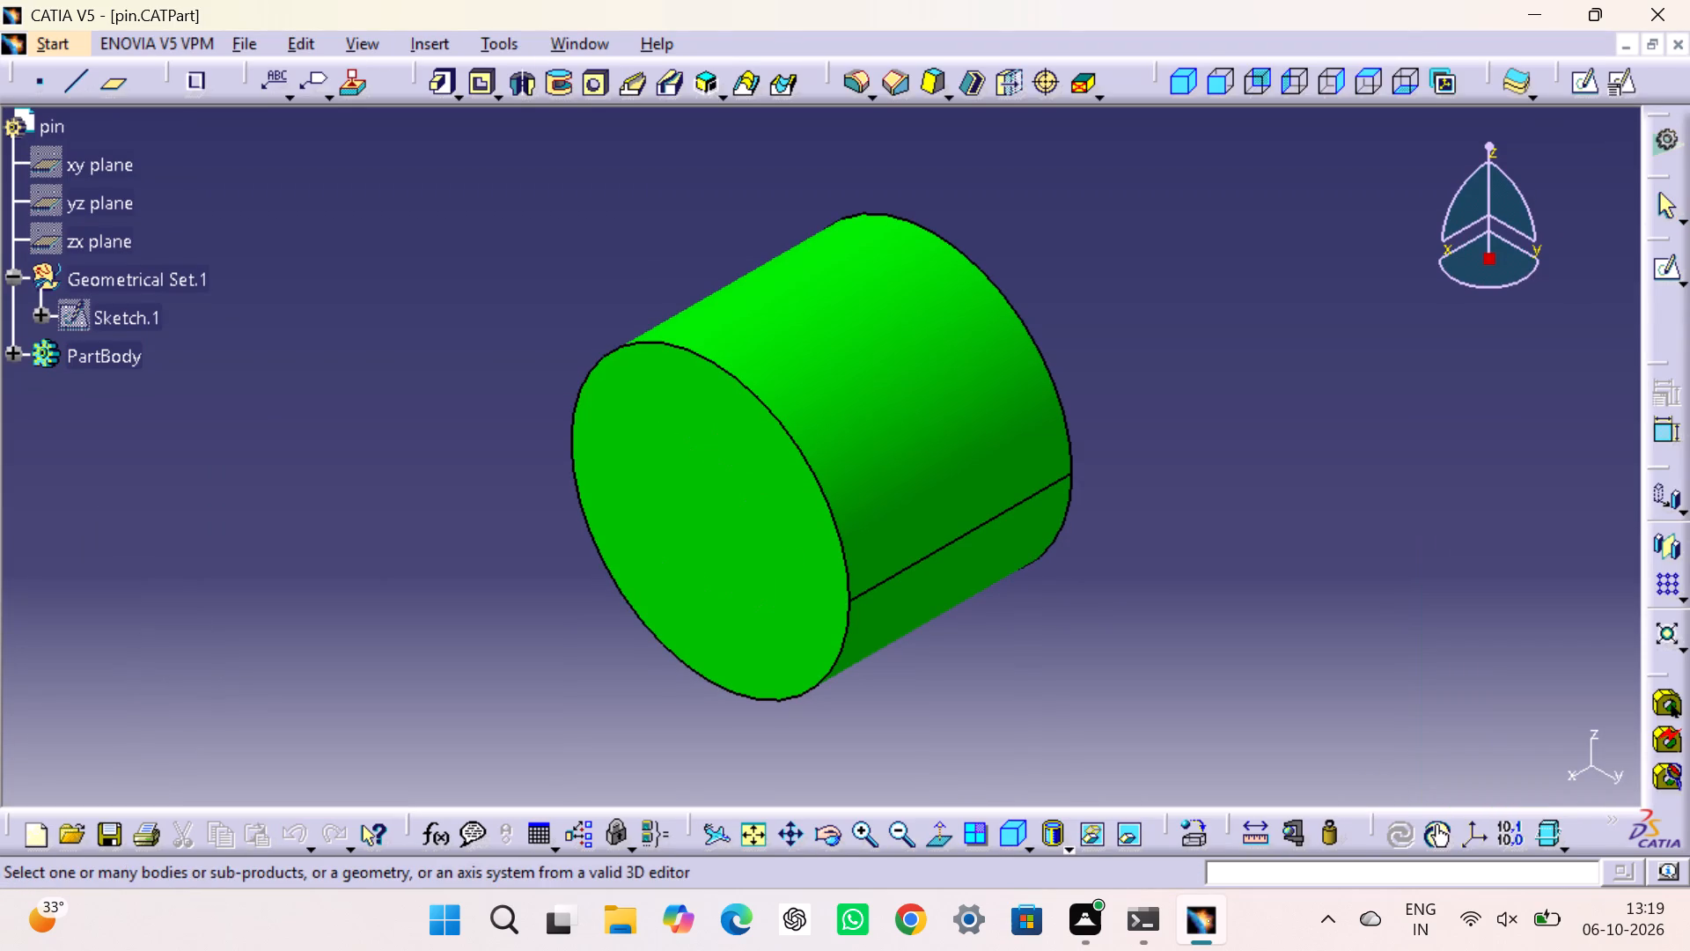
{"action": "left_click", "coordinate": [1009, 827]}
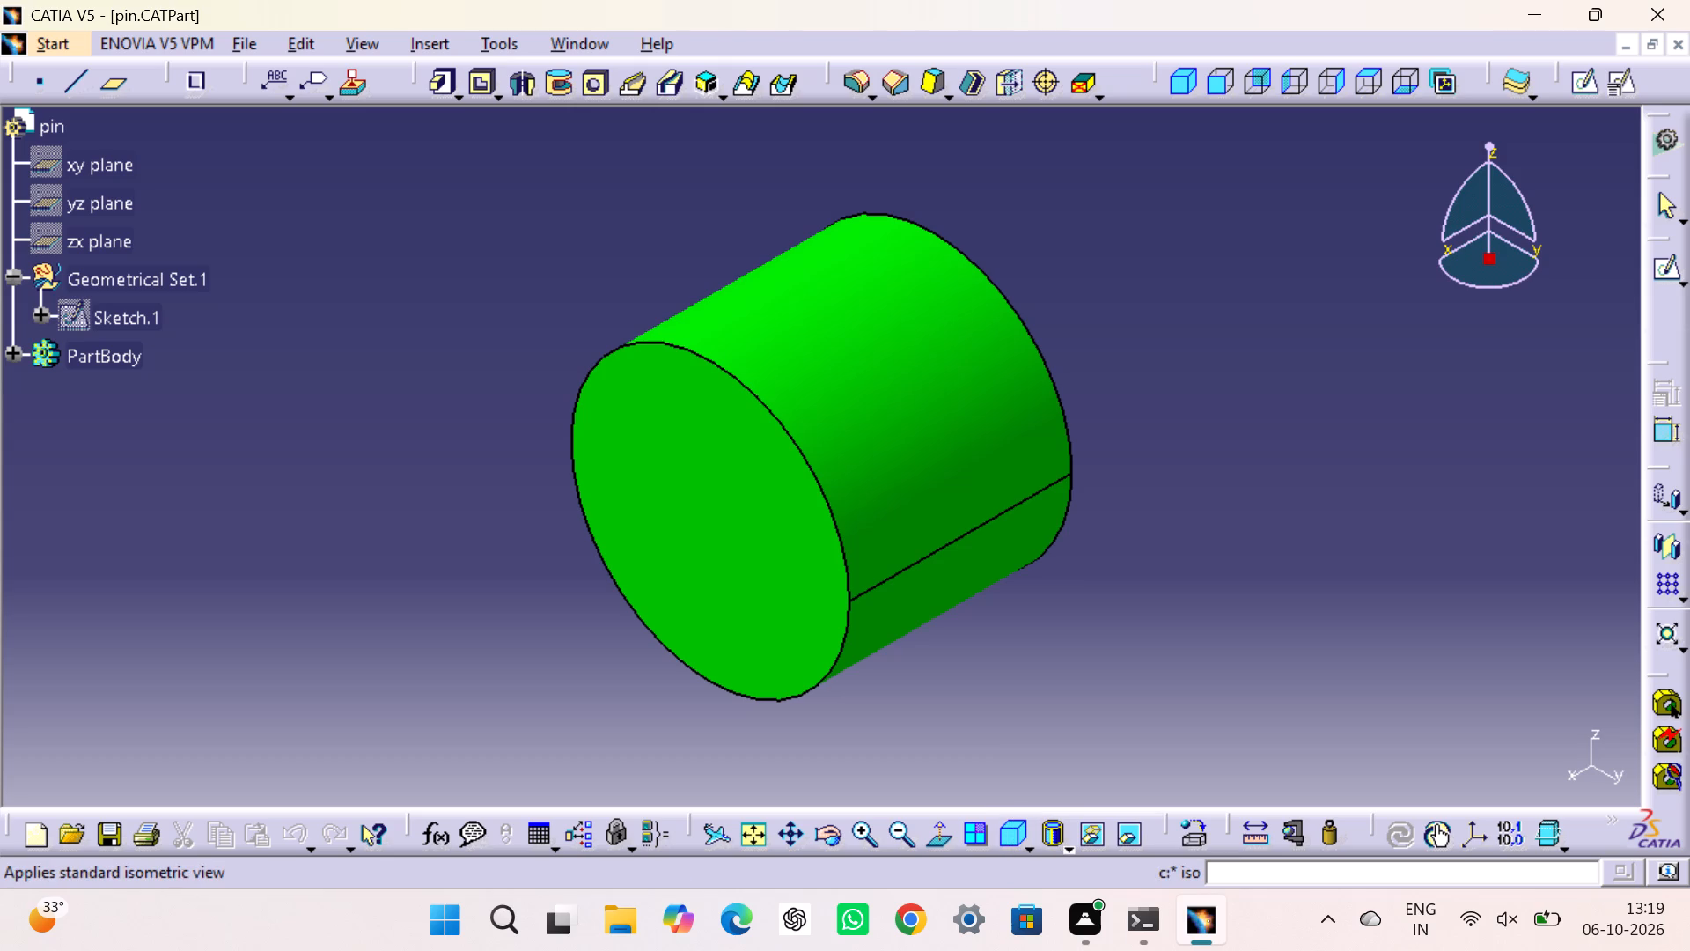
{"action": "left_click", "coordinate": [123, 197]}
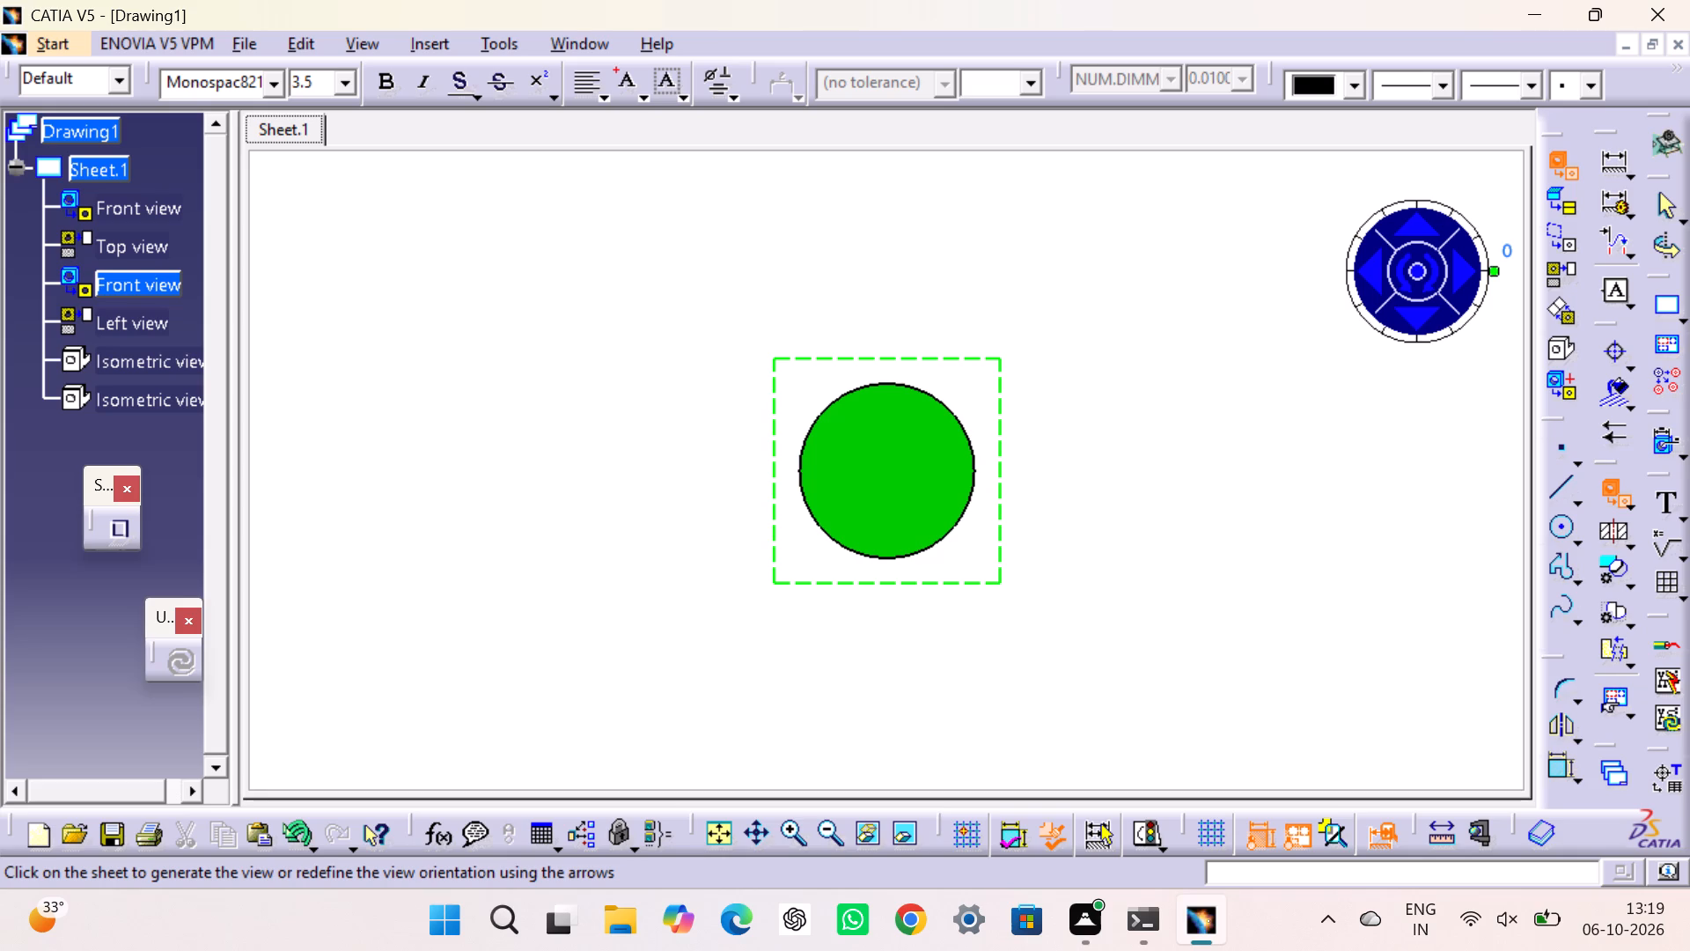
{"action": "left_click", "coordinate": [723, 833]}
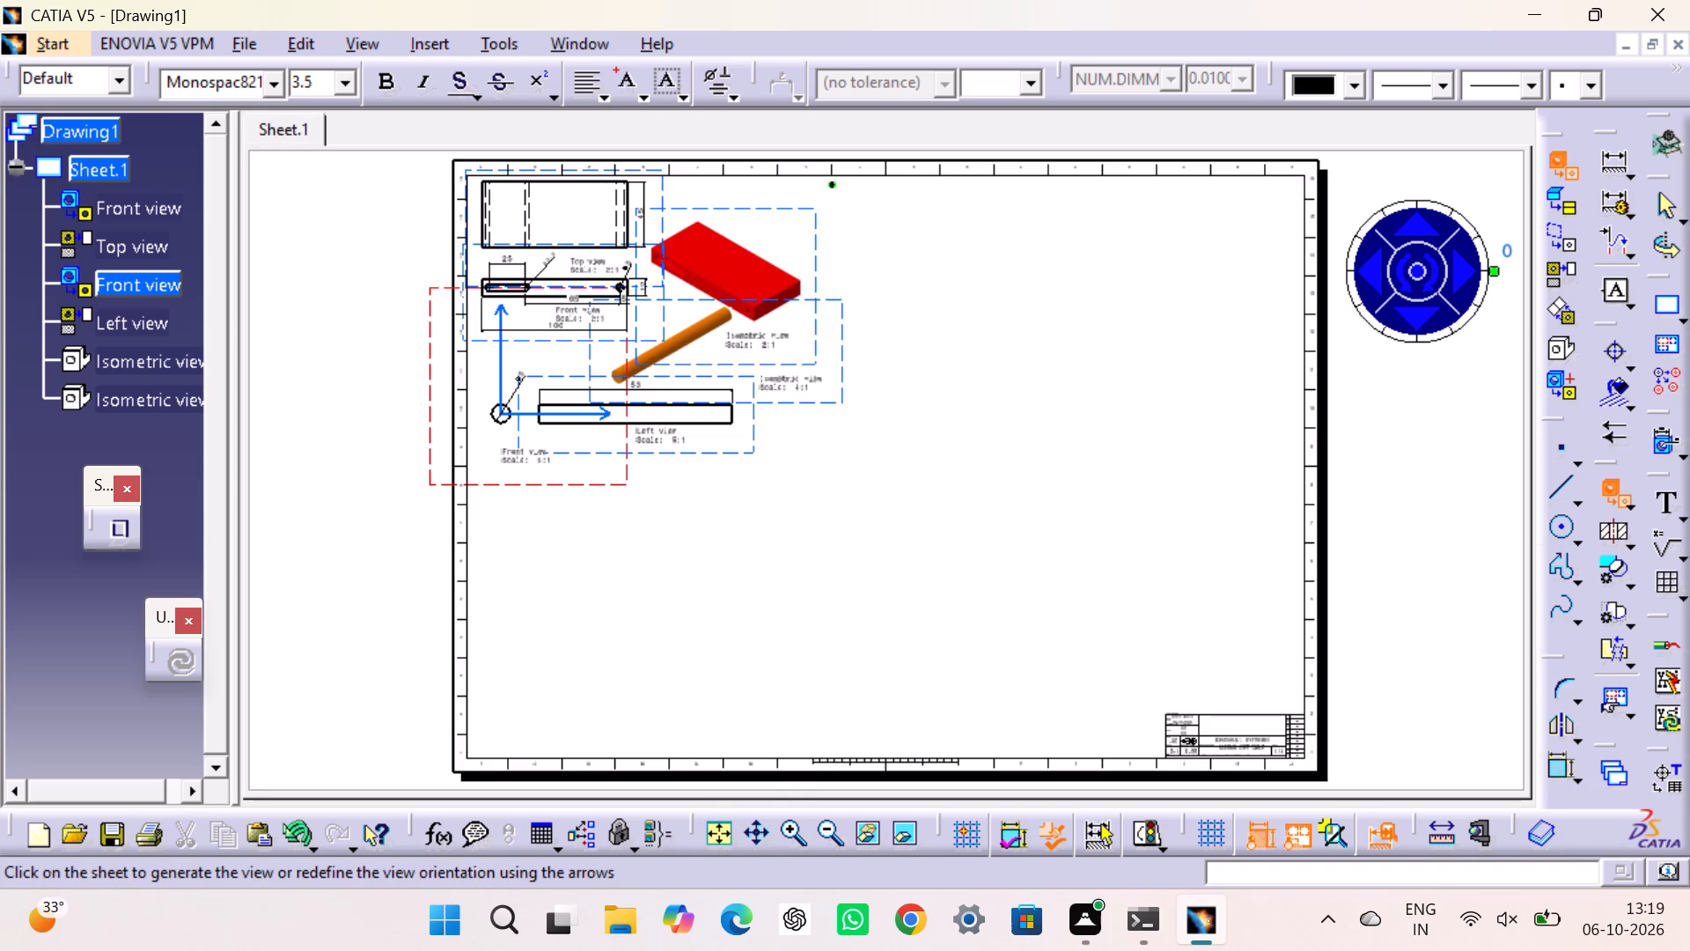
{"action": "left_click_drag", "start_coordinate": [833, 188], "coordinate": [513, 577]}
{"action": "left_click_drag", "start_coordinate": [513, 577], "coordinate": [513, 597]}
{"action": "left_click", "coordinate": [656, 579]}
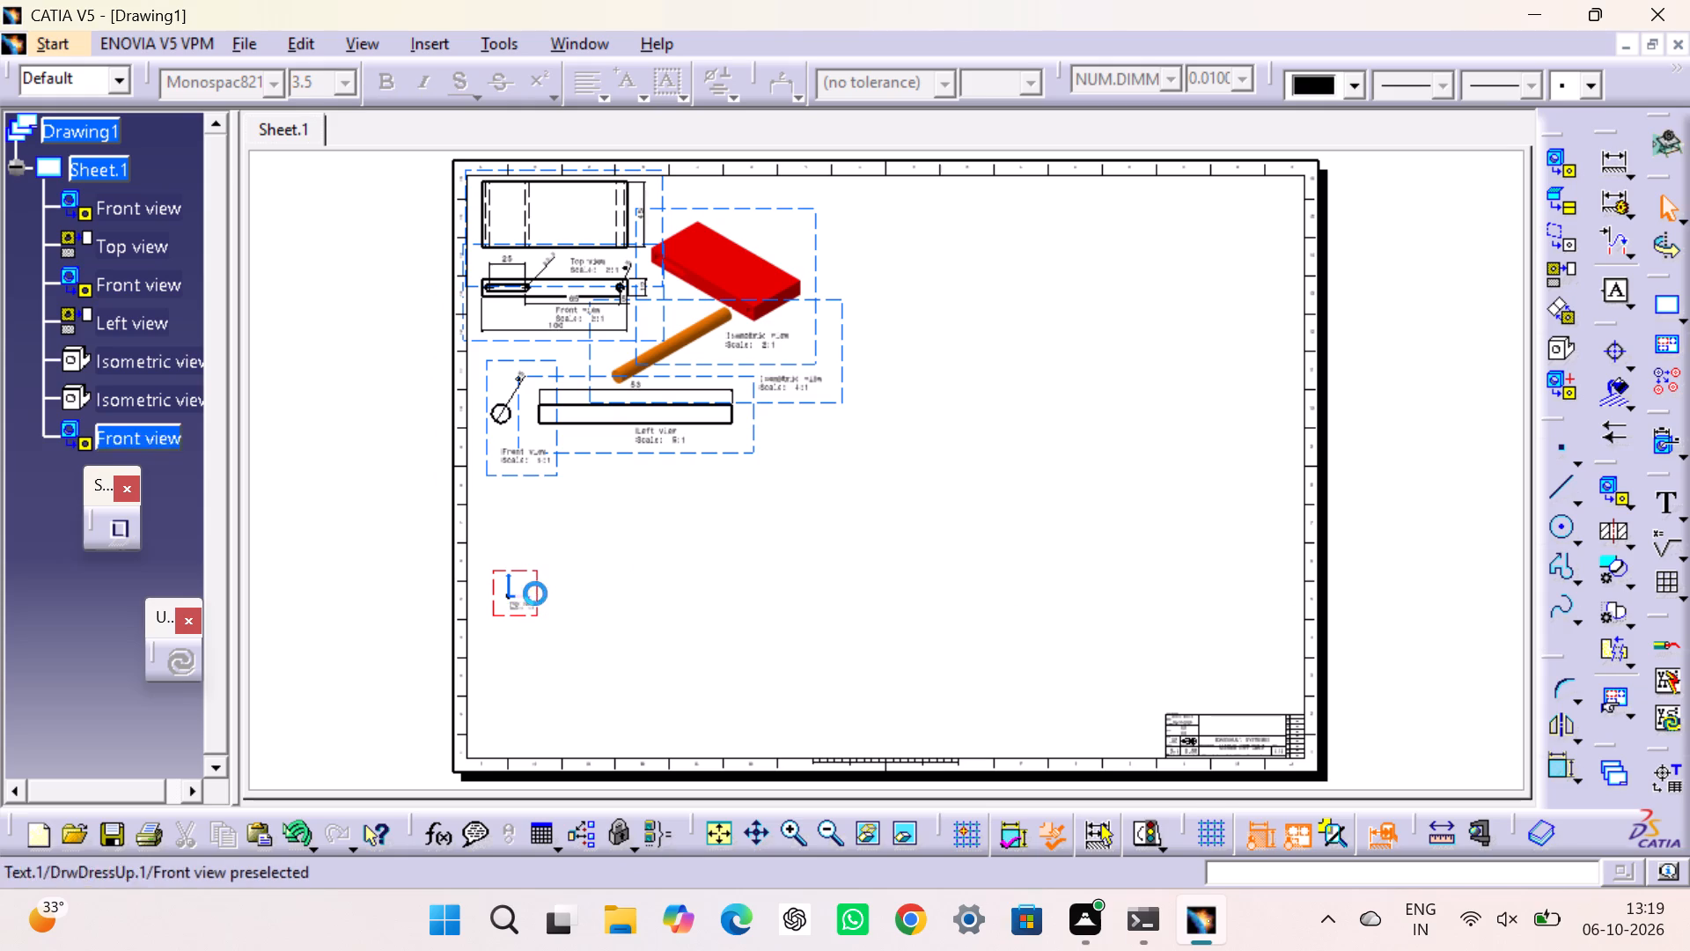
Set the scale of the pin's front view to 6:1.
{"action": "left_click", "coordinate": [535, 582]}
{"action": "right_click", "coordinate": [535, 582]}
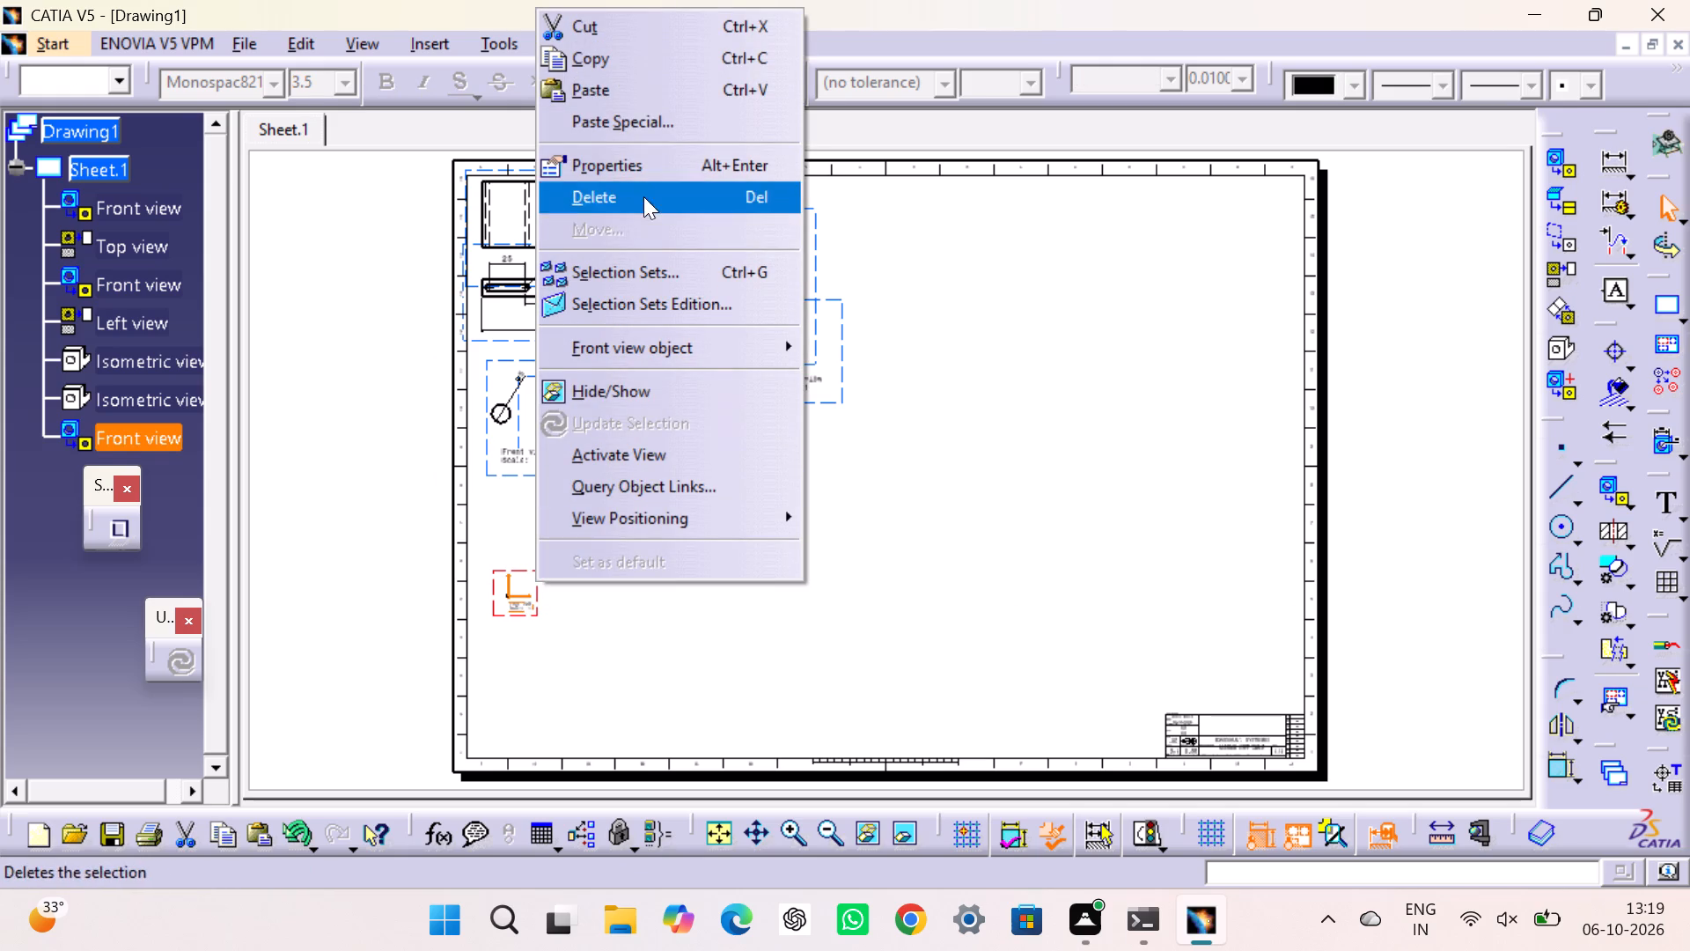
{"action": "left_click", "coordinate": [651, 171]}
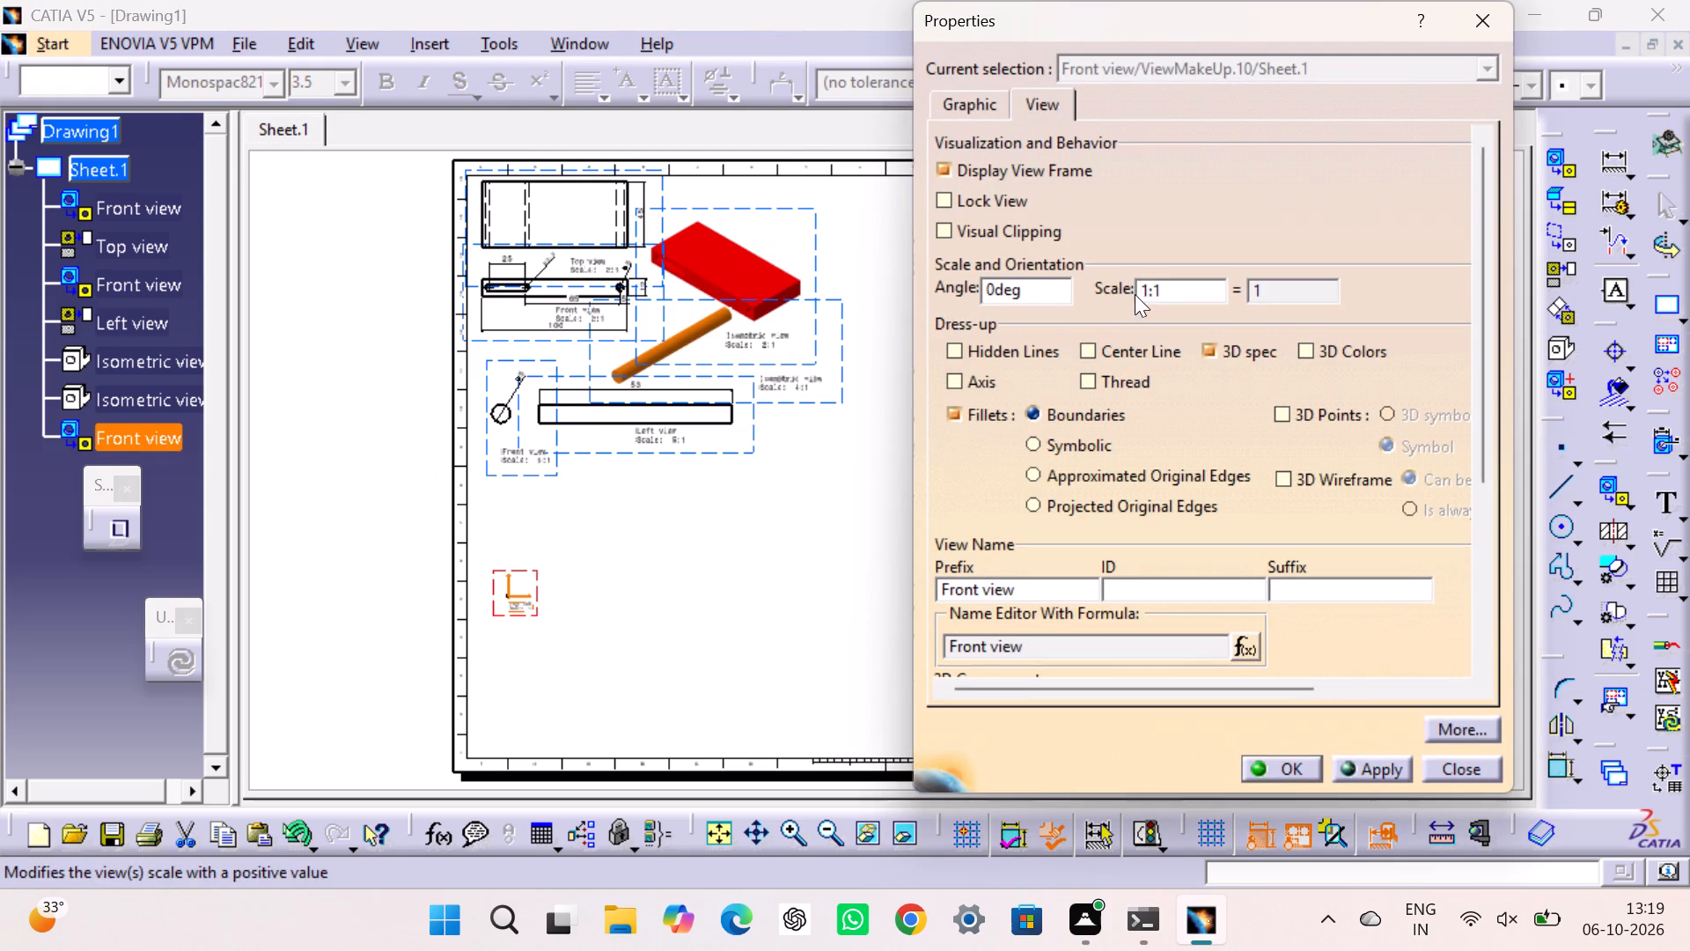
{"action": "key", "text": "Right"}
{"action": "key", "text": "BackSpace"}
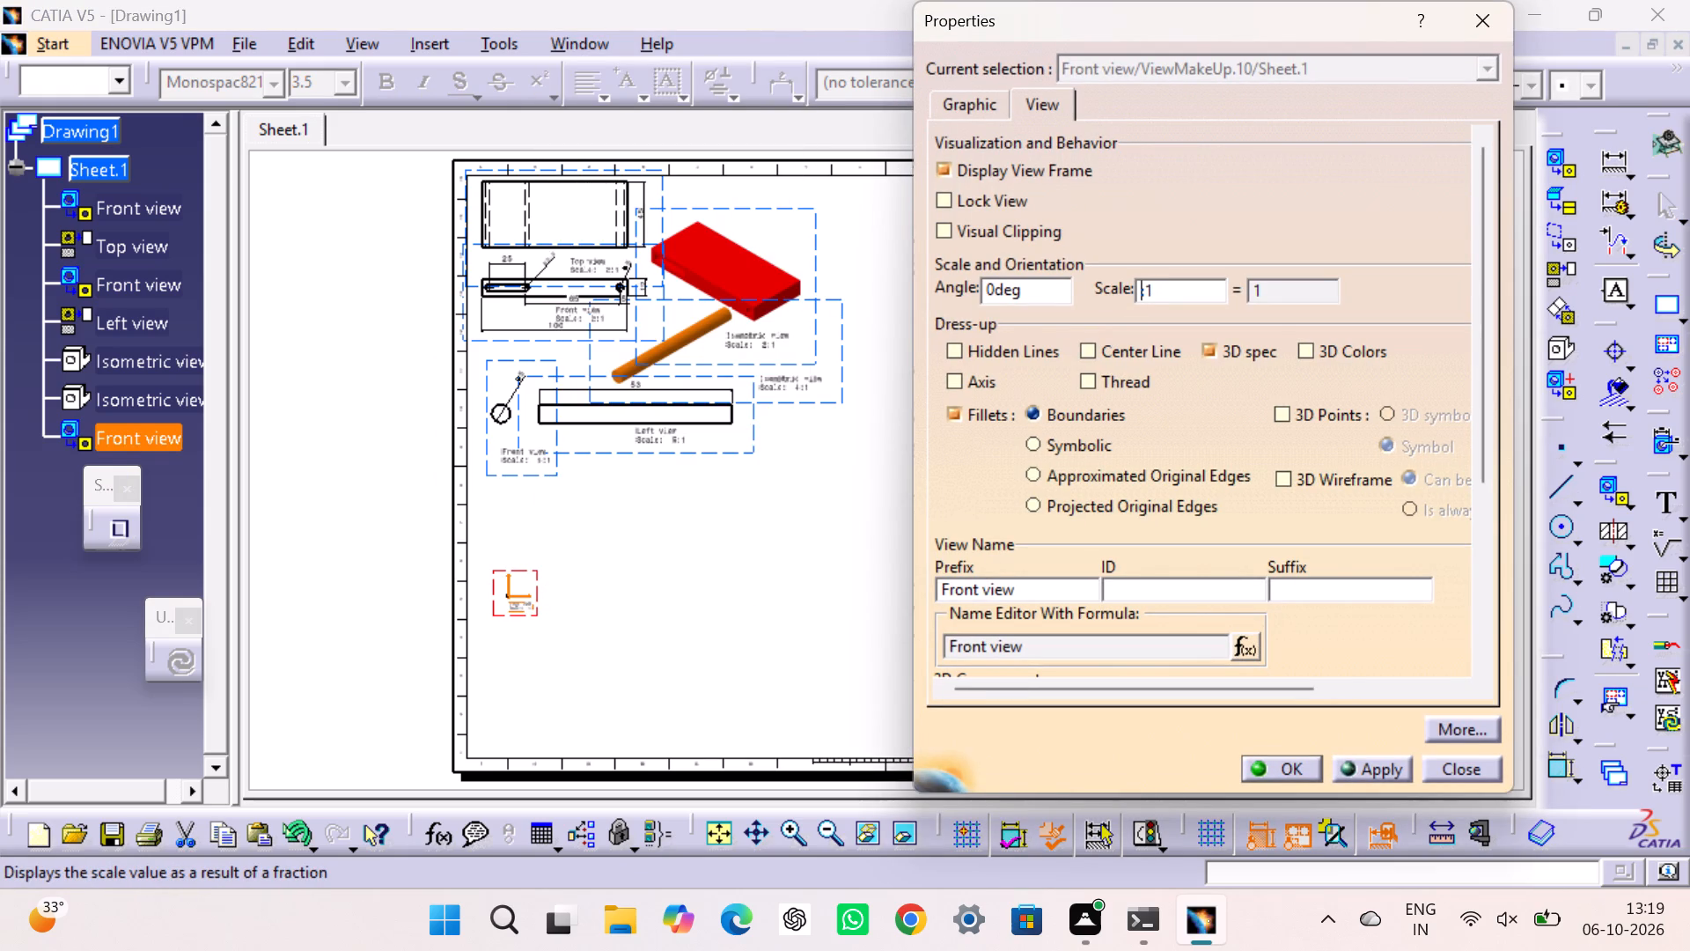
{"action": "key", "text": "6"}
{"action": "key", "text": "Return"}
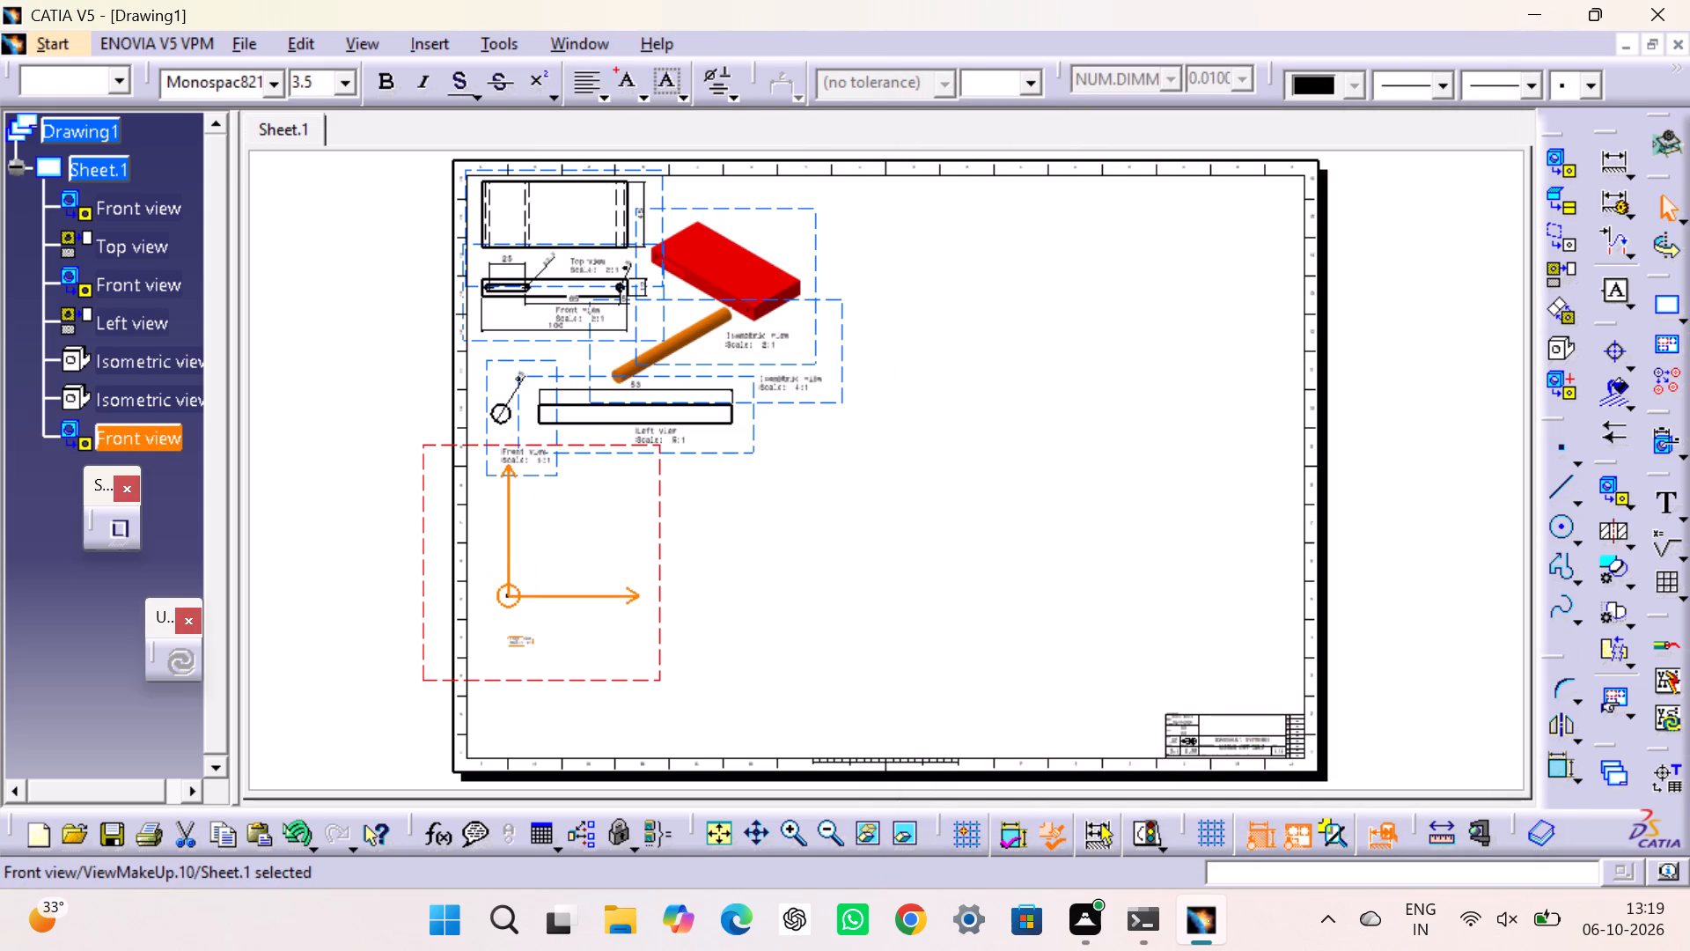
{"action": "left_click", "coordinate": [990, 469]}
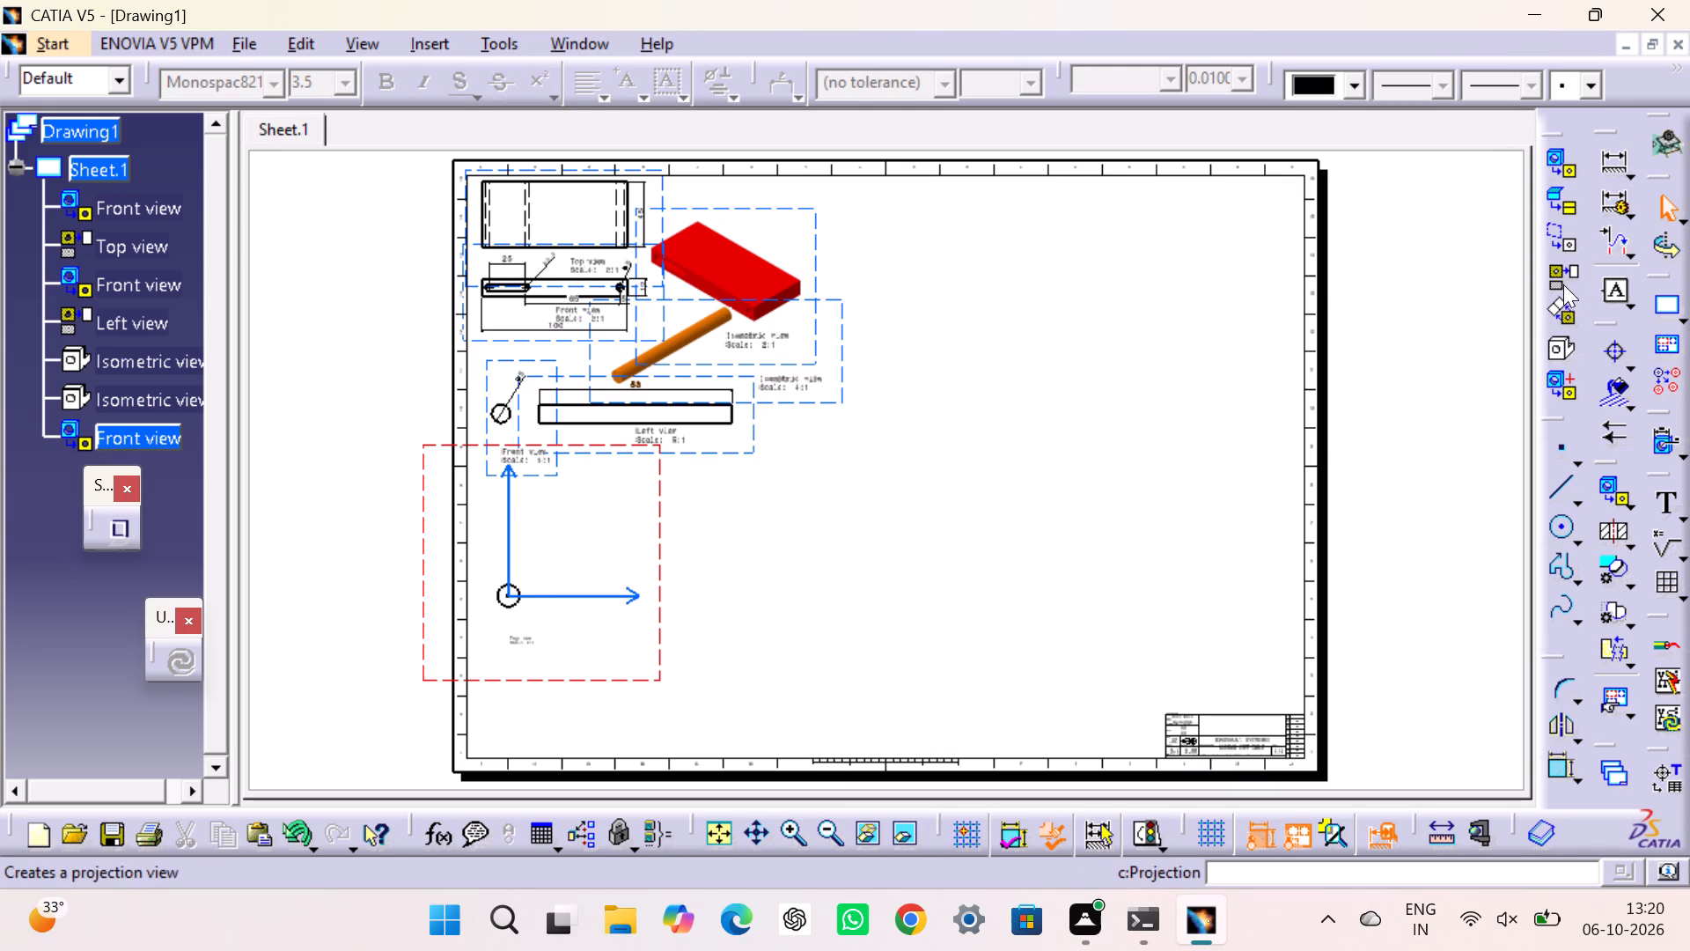
Project a bottom view of the pin and place it directly above the pin's front view.
{"action": "left_click_drag", "start_coordinate": [1563, 266], "coordinate": [1558, 274]}
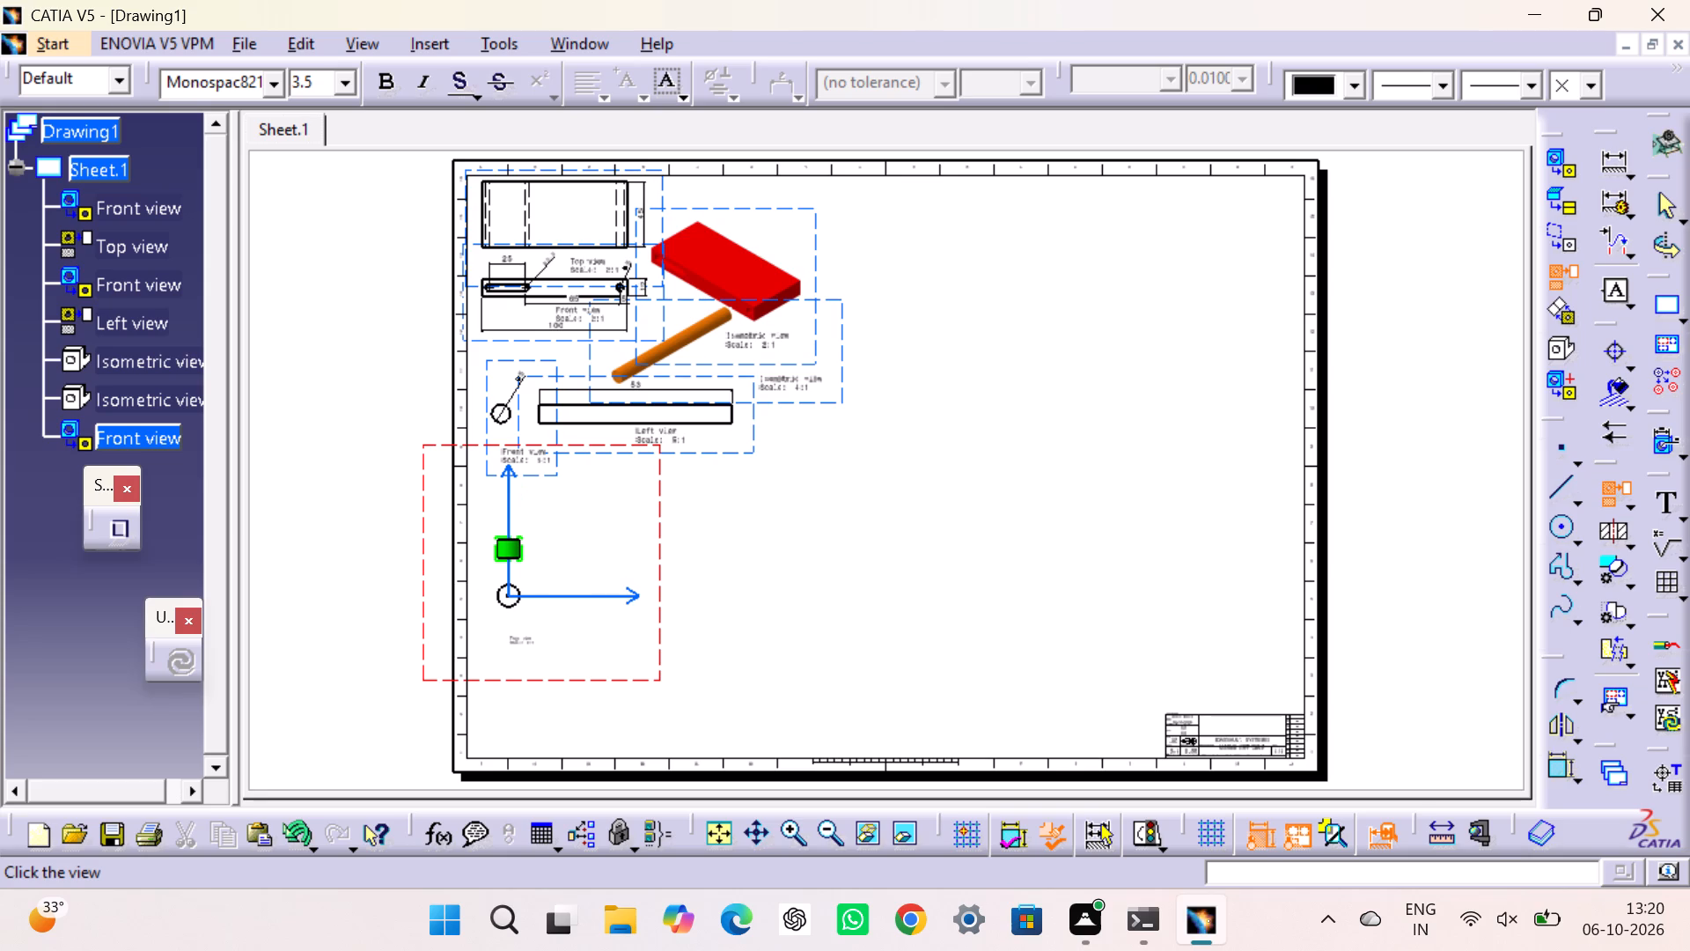
{"action": "left_click", "coordinate": [518, 525]}
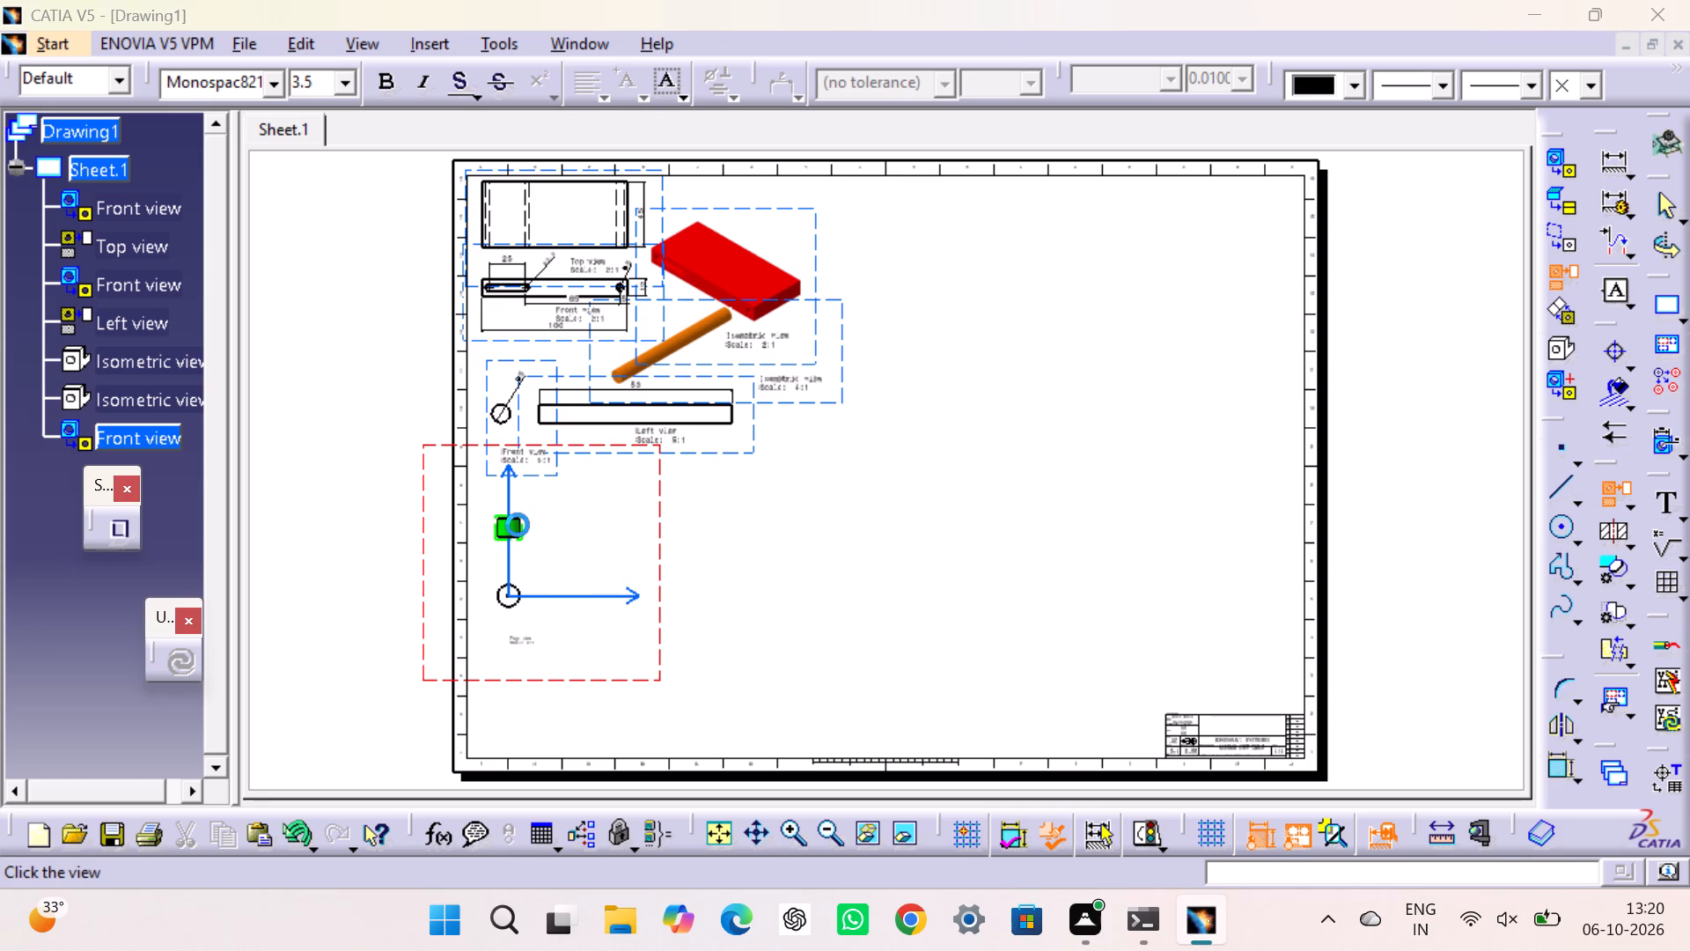
{"action": "left_click", "coordinate": [904, 533]}
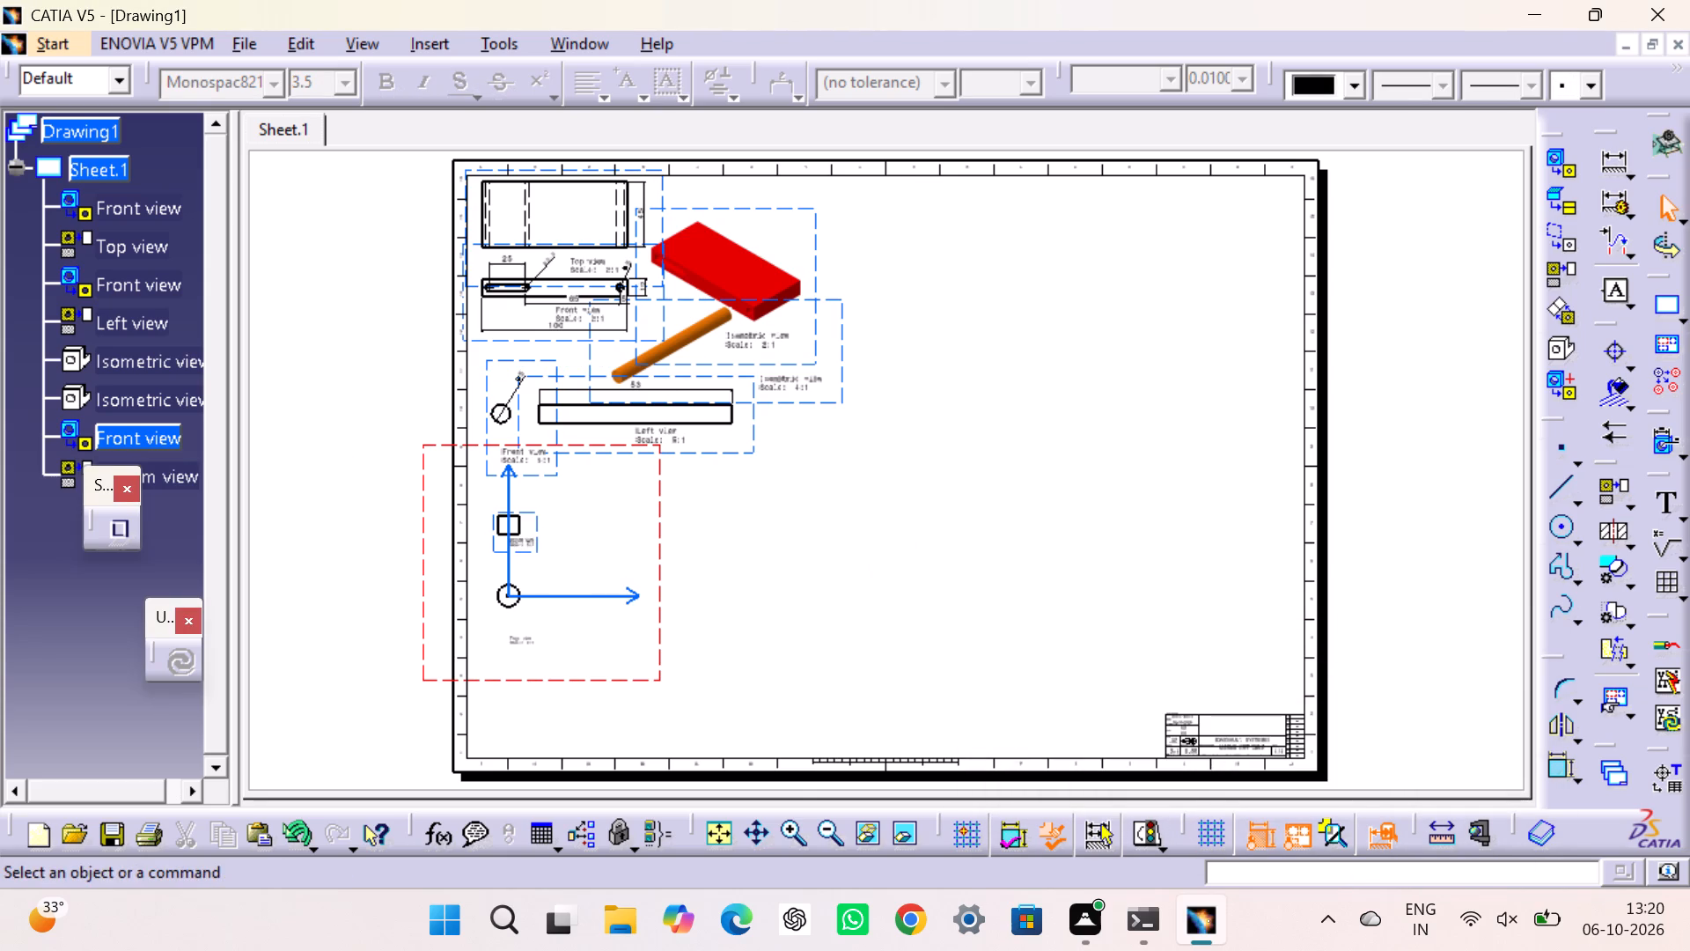
{"action": "right_click", "coordinate": [536, 516]}
{"action": "left_click", "coordinate": [670, 476]}
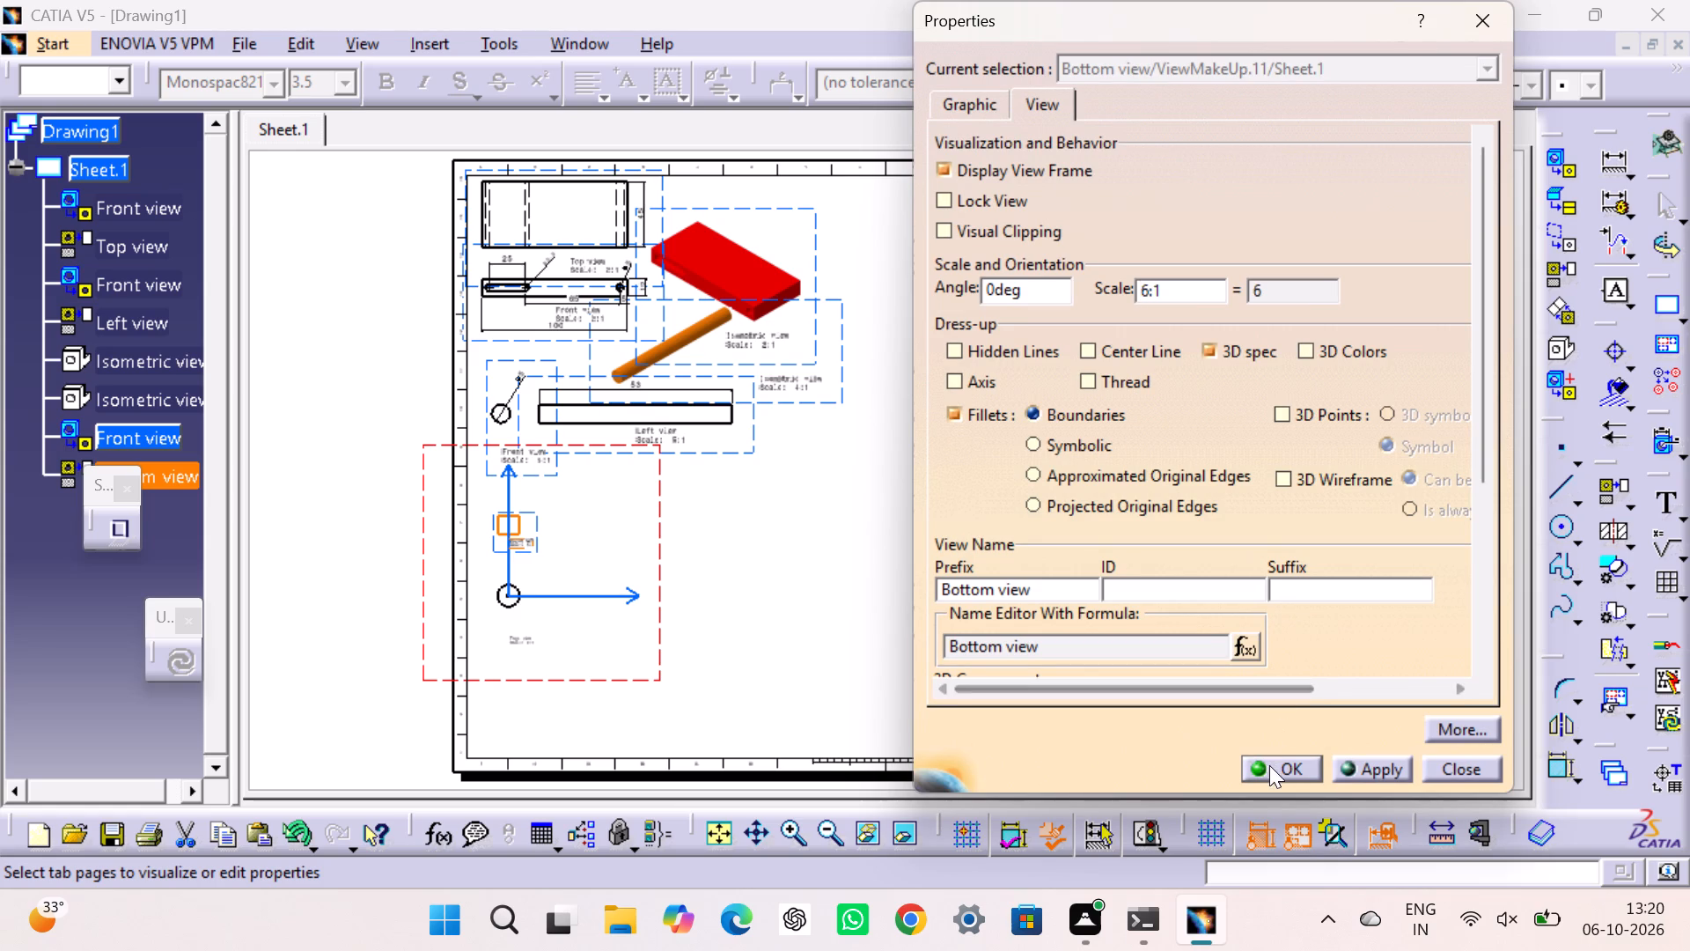
{"action": "left_click", "coordinate": [1269, 765]}
{"action": "left_click", "coordinate": [1154, 520]}
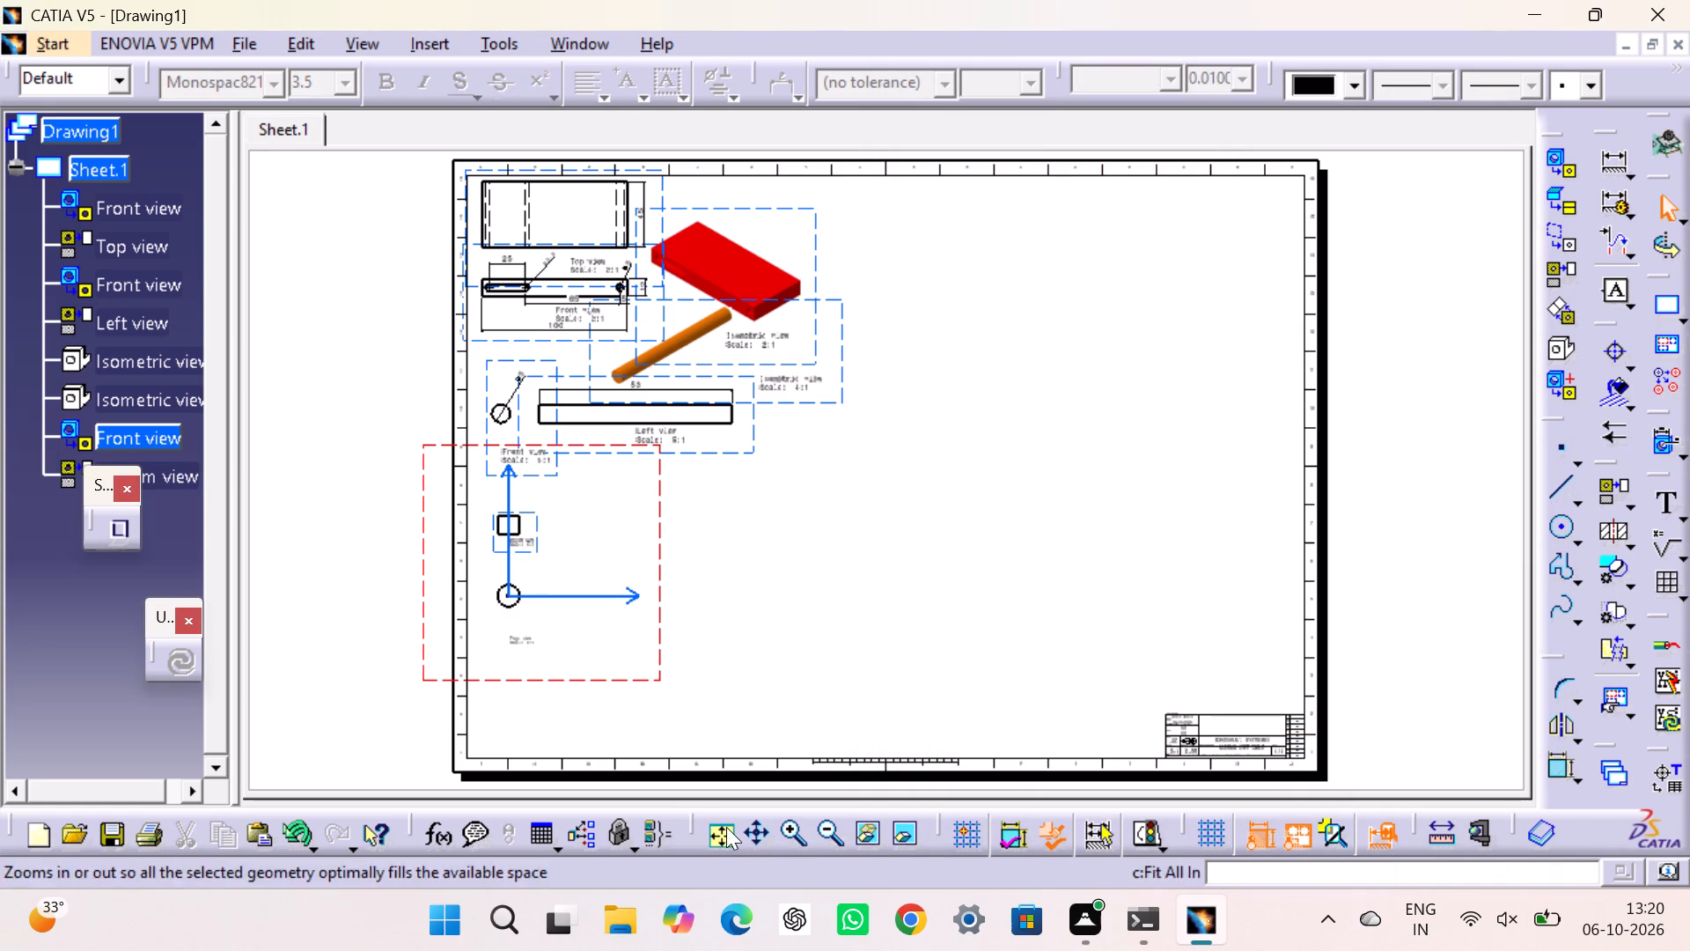
Add a diameter dimension to the circle in the pin's front view, placing its value above and right of the circle.
{"action": "double_click", "coordinate": [781, 829]}
{"action": "left_click_drag", "start_coordinate": [782, 829], "coordinate": [782, 820]}
{"action": "middle_click_drag", "start_coordinate": [734, 584], "coordinate": [1218, 433]}
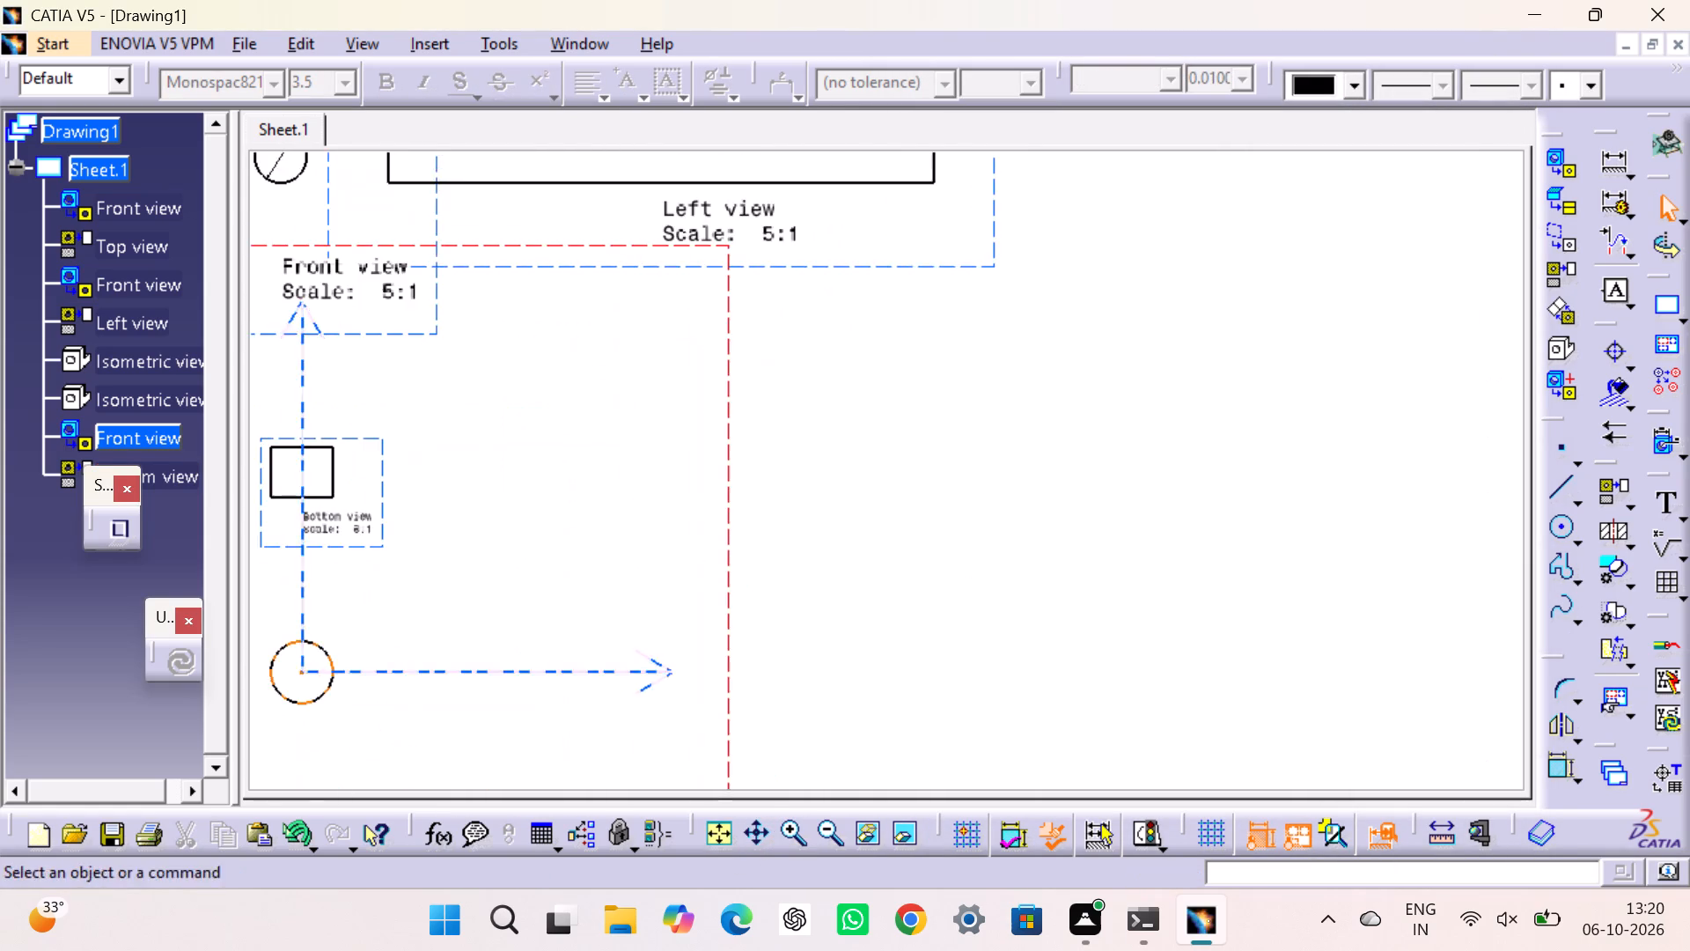
{"action": "middle_click_drag", "start_coordinate": [706, 520], "coordinate": [1069, 431]}
{"action": "middle_click_drag", "start_coordinate": [887, 545], "coordinate": [887, 408]}
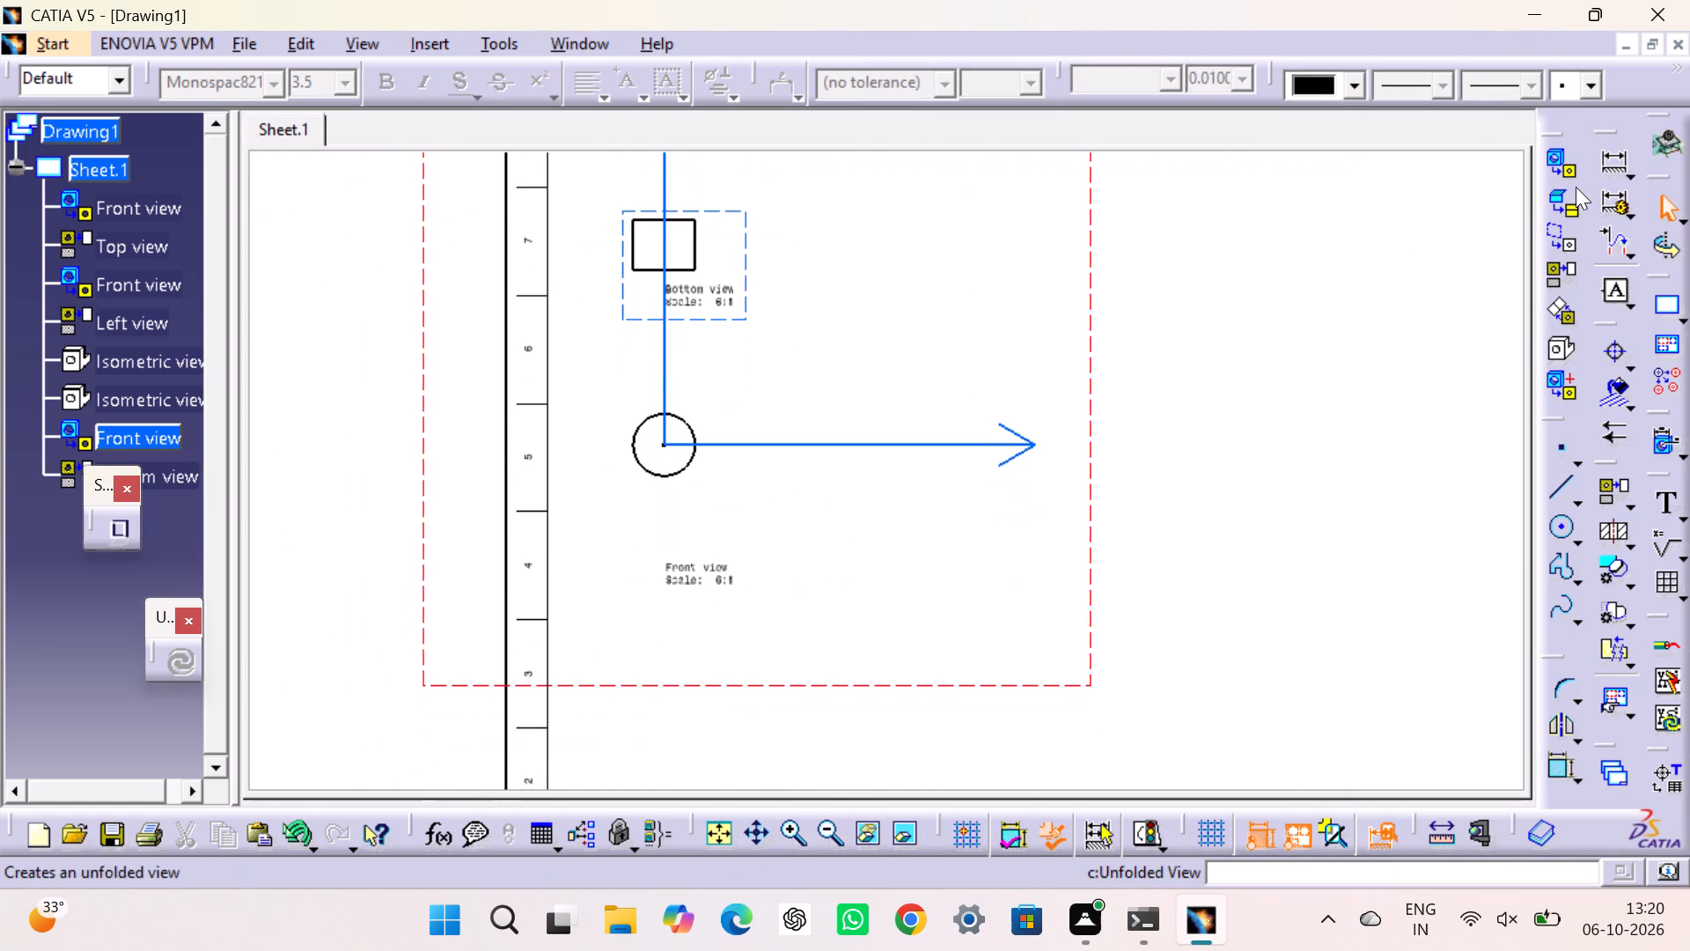
{"action": "left_click", "coordinate": [1604, 153]}
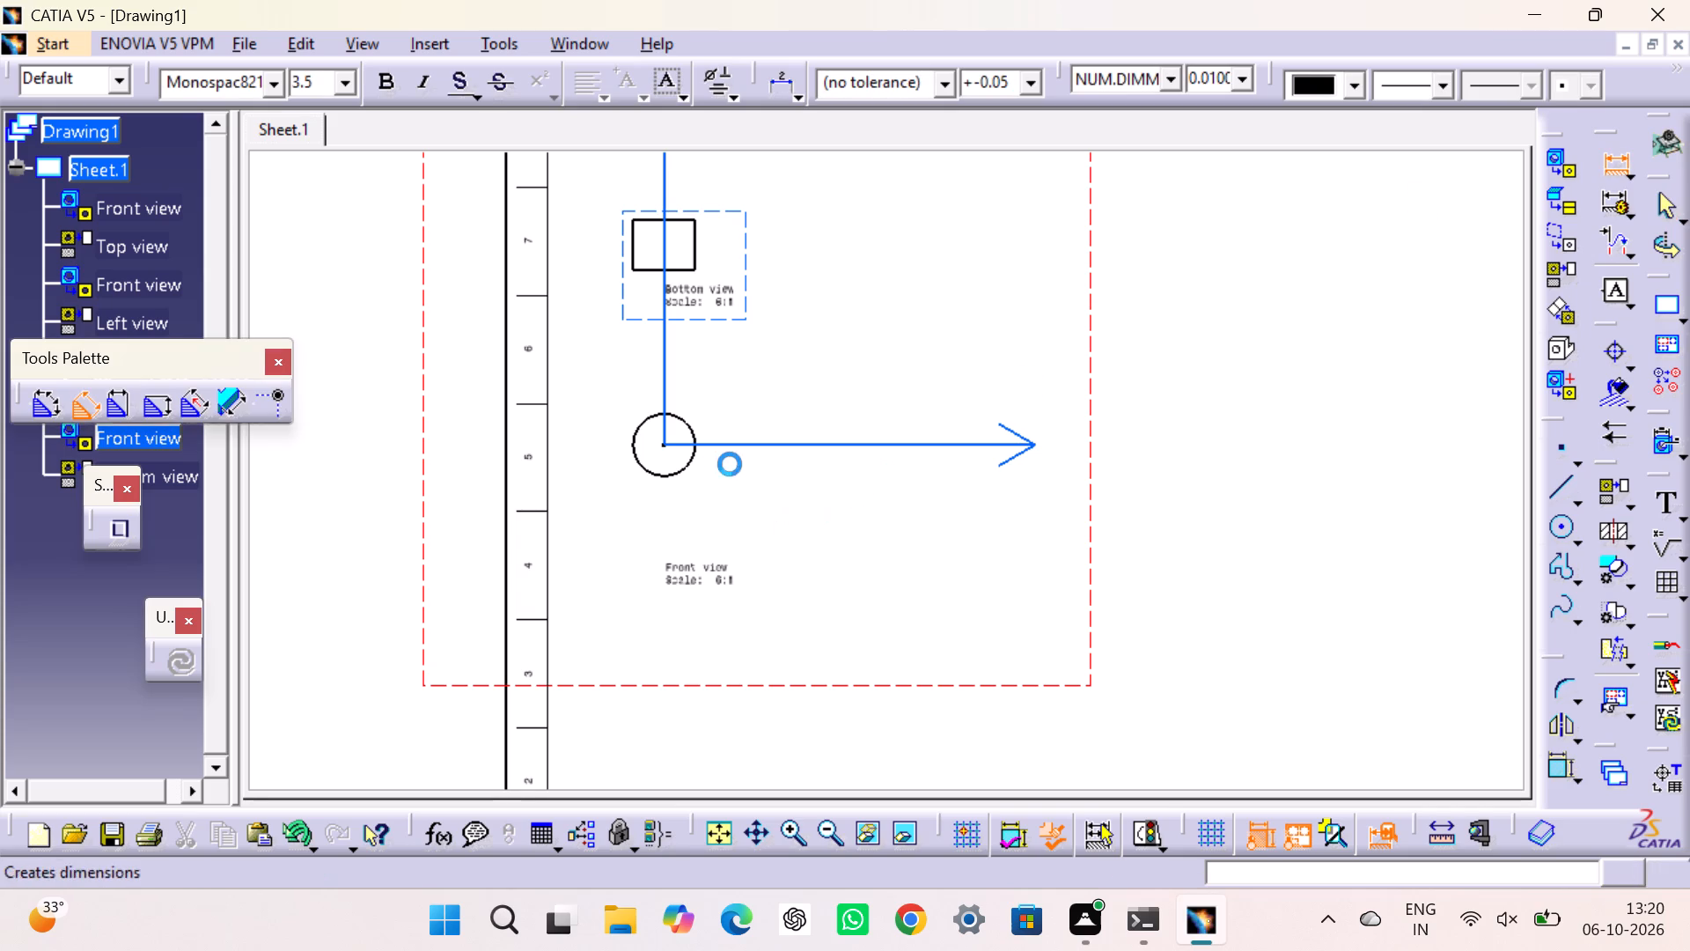
{"action": "left_click", "coordinate": [691, 460]}
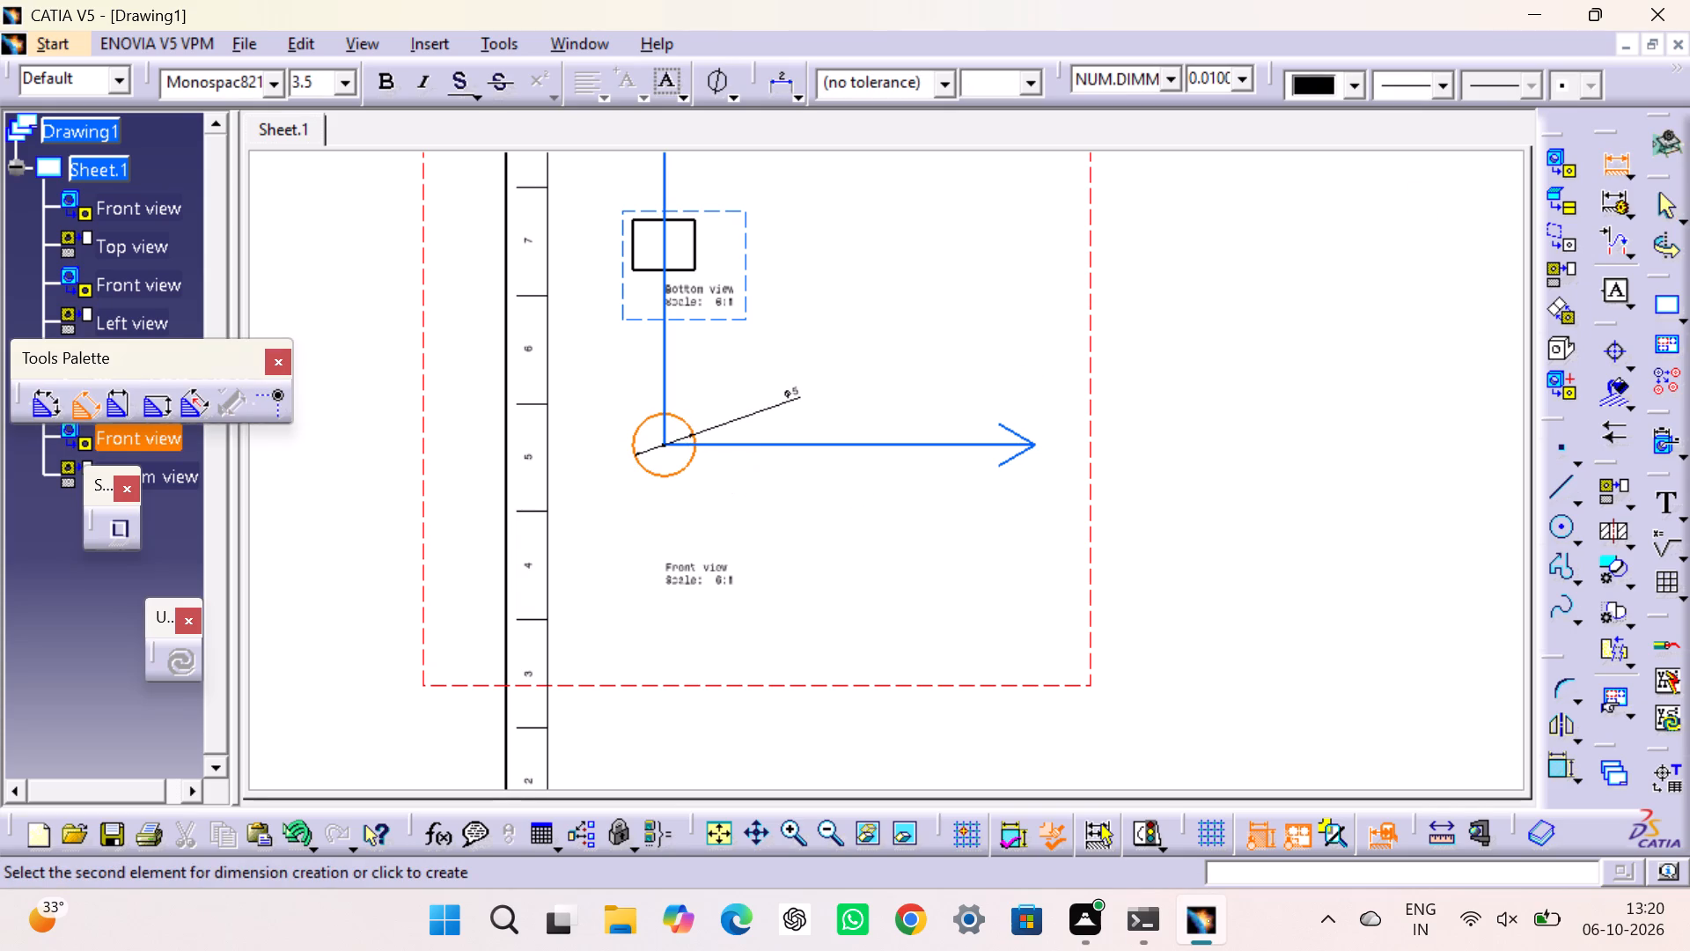
{"action": "right_click", "coordinate": [793, 397]}
{"action": "left_click", "coordinate": [803, 409]}
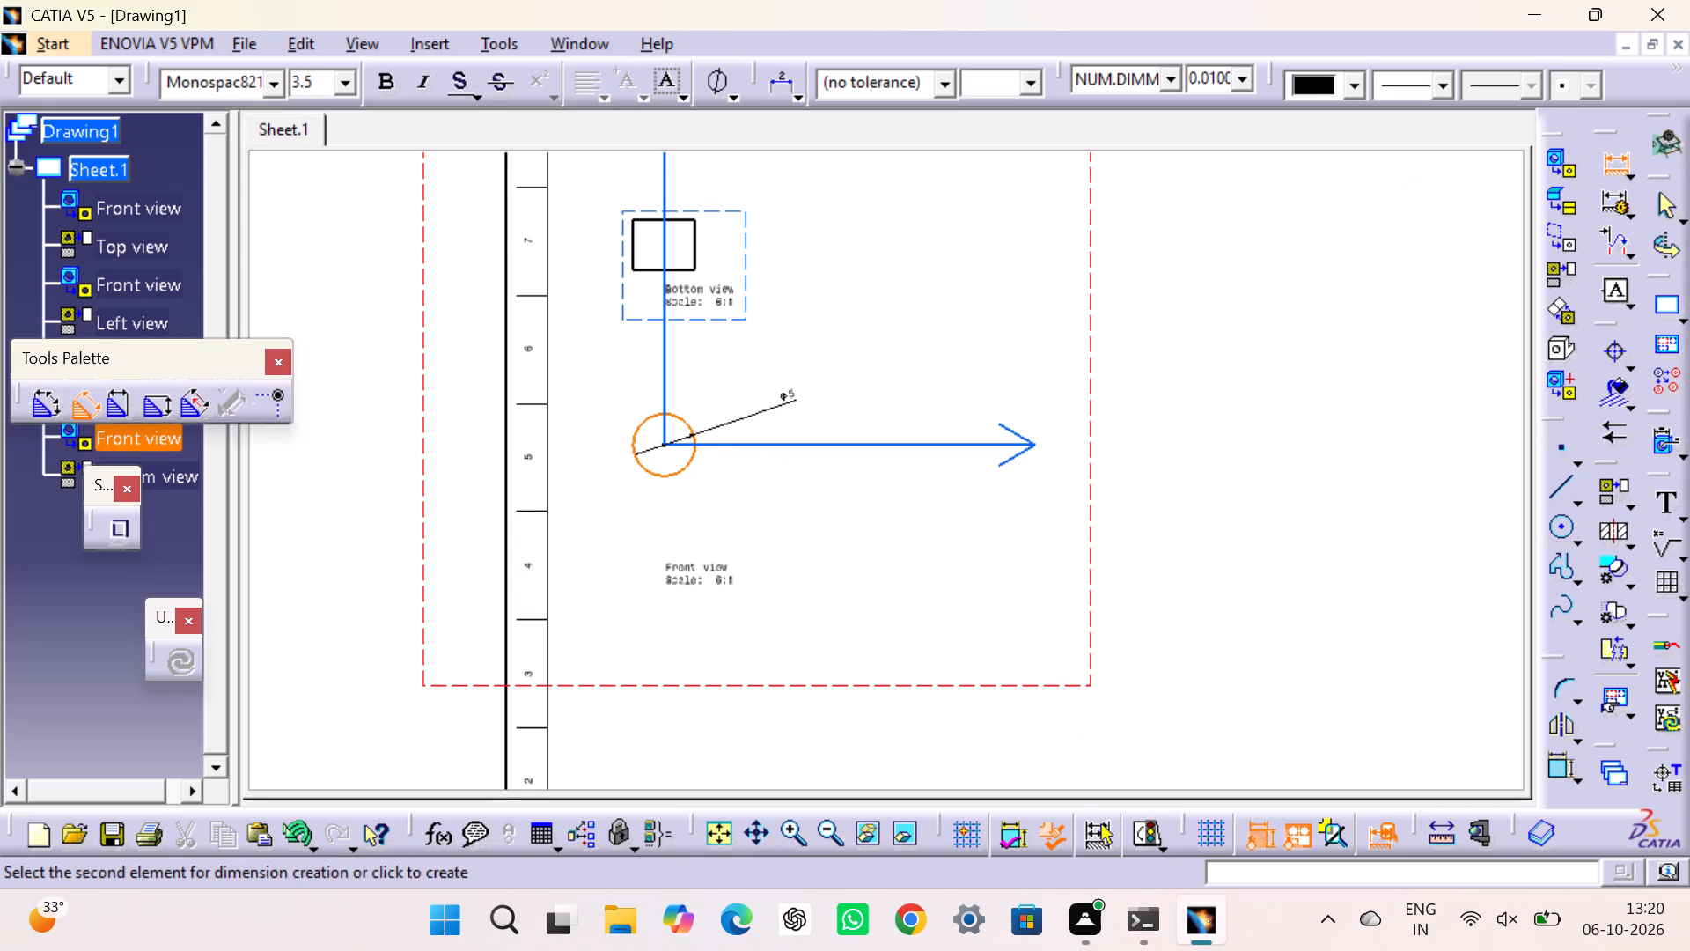
{"action": "left_click", "coordinate": [792, 409]}
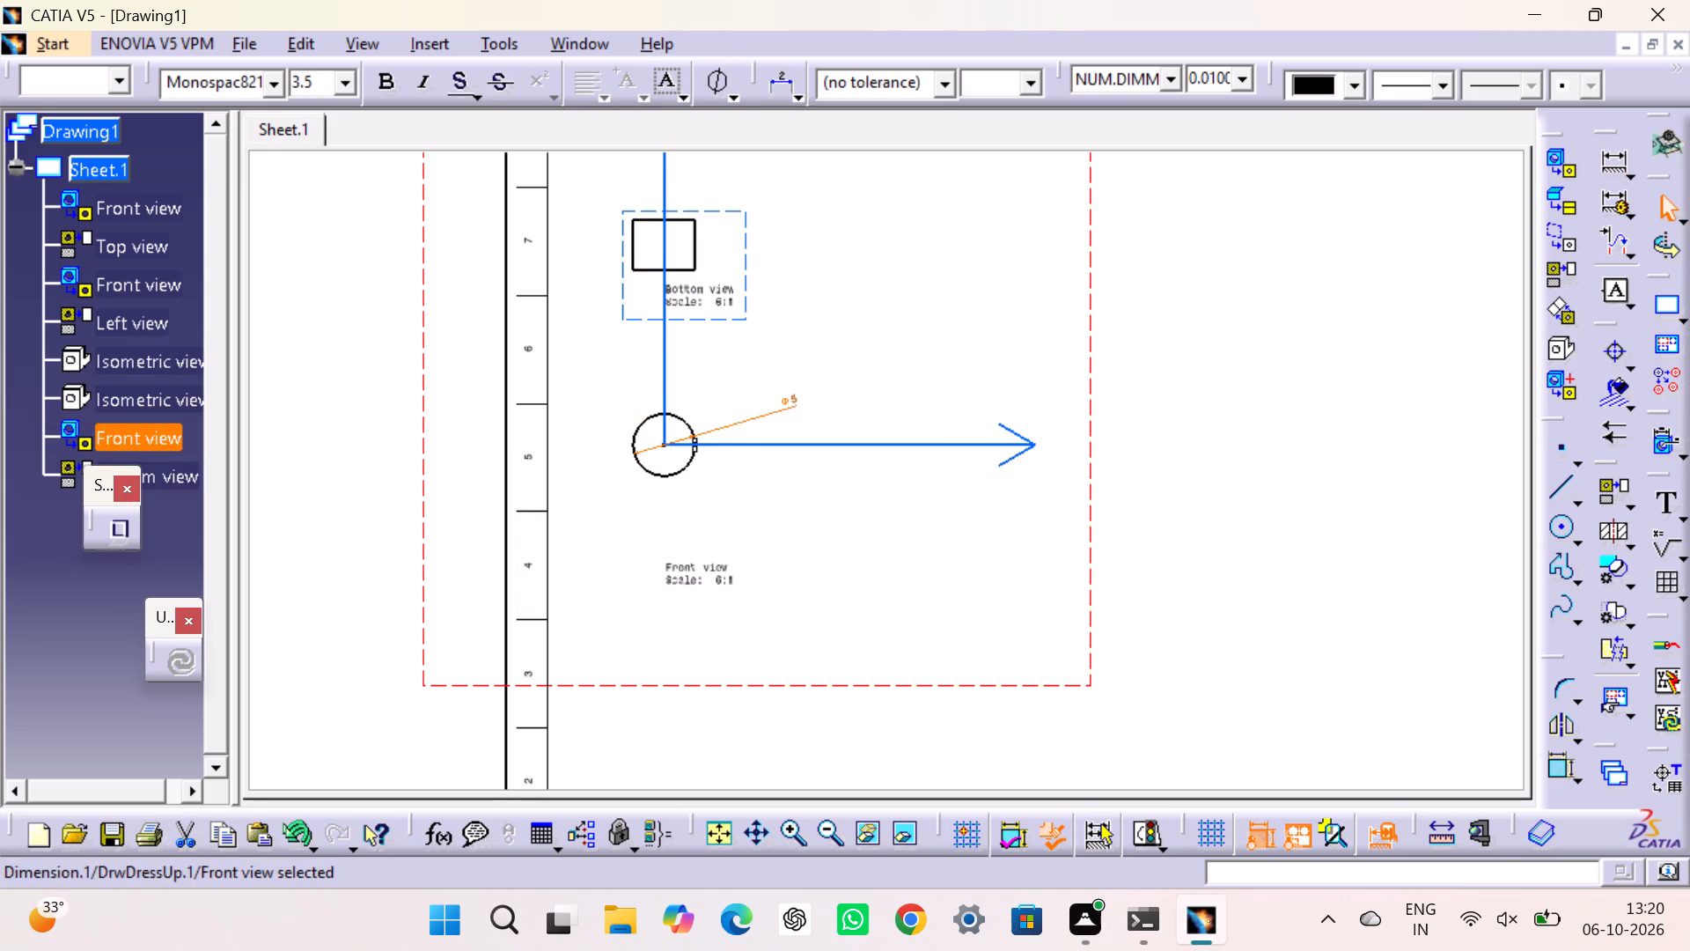
Dimension the pin's length between the two horizontal edges of the bottom view, placing the dimension to the right of the rectangle.
{"action": "left_click", "coordinate": [1605, 153]}
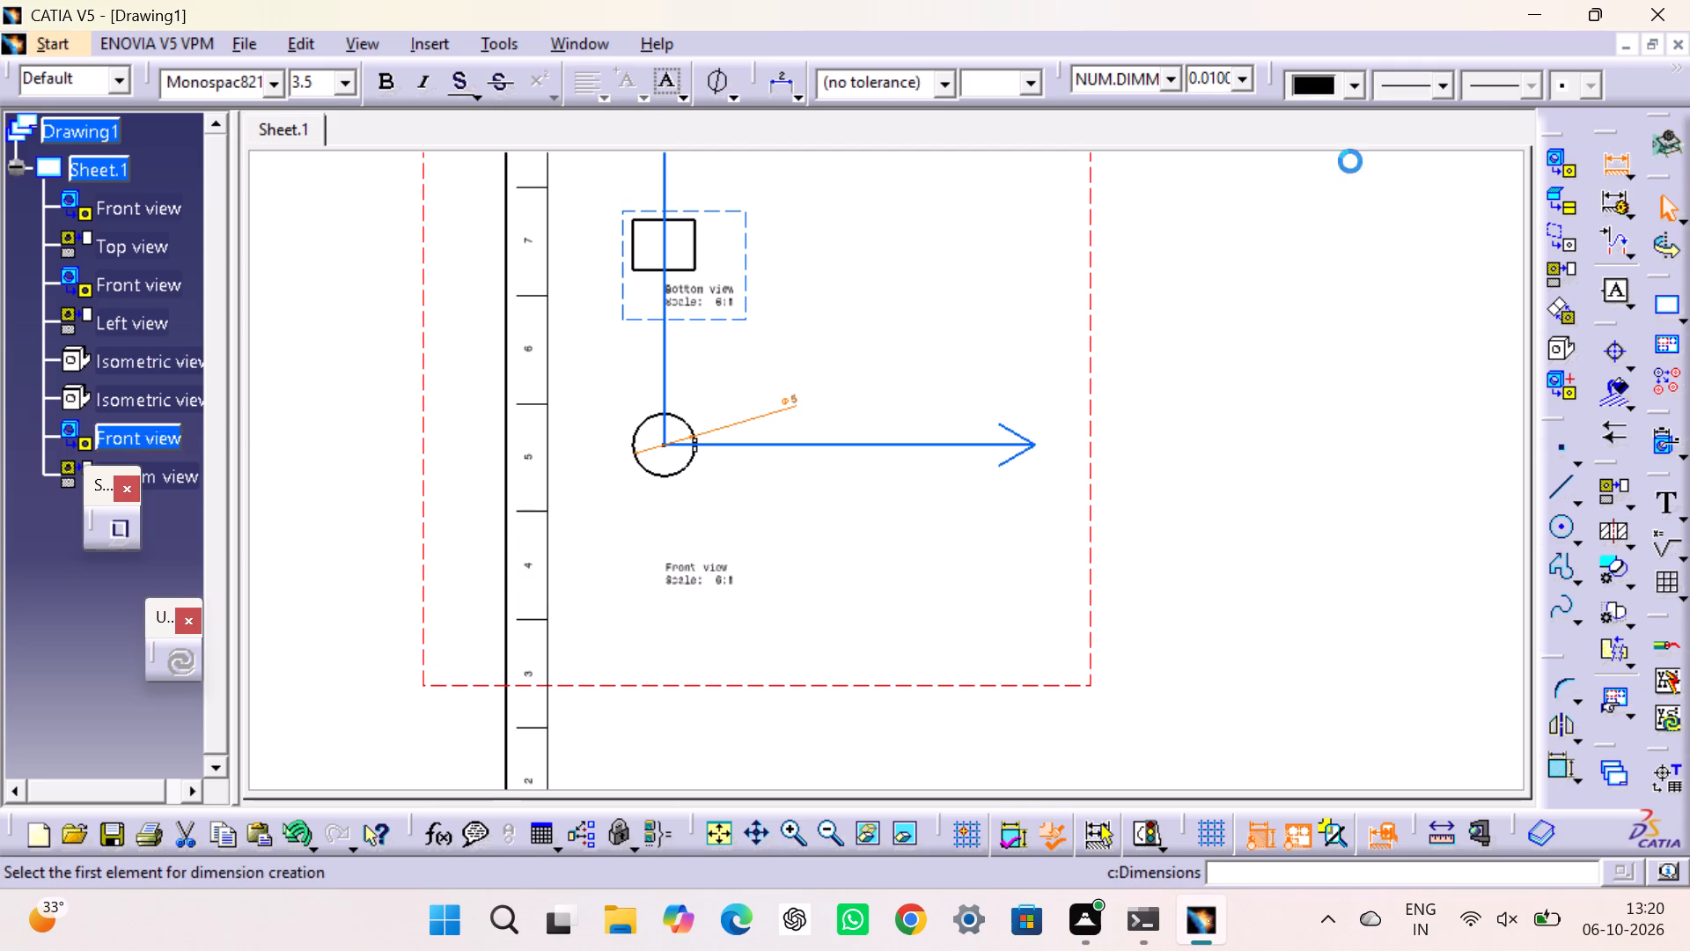
{"action": "left_click", "coordinate": [645, 267]}
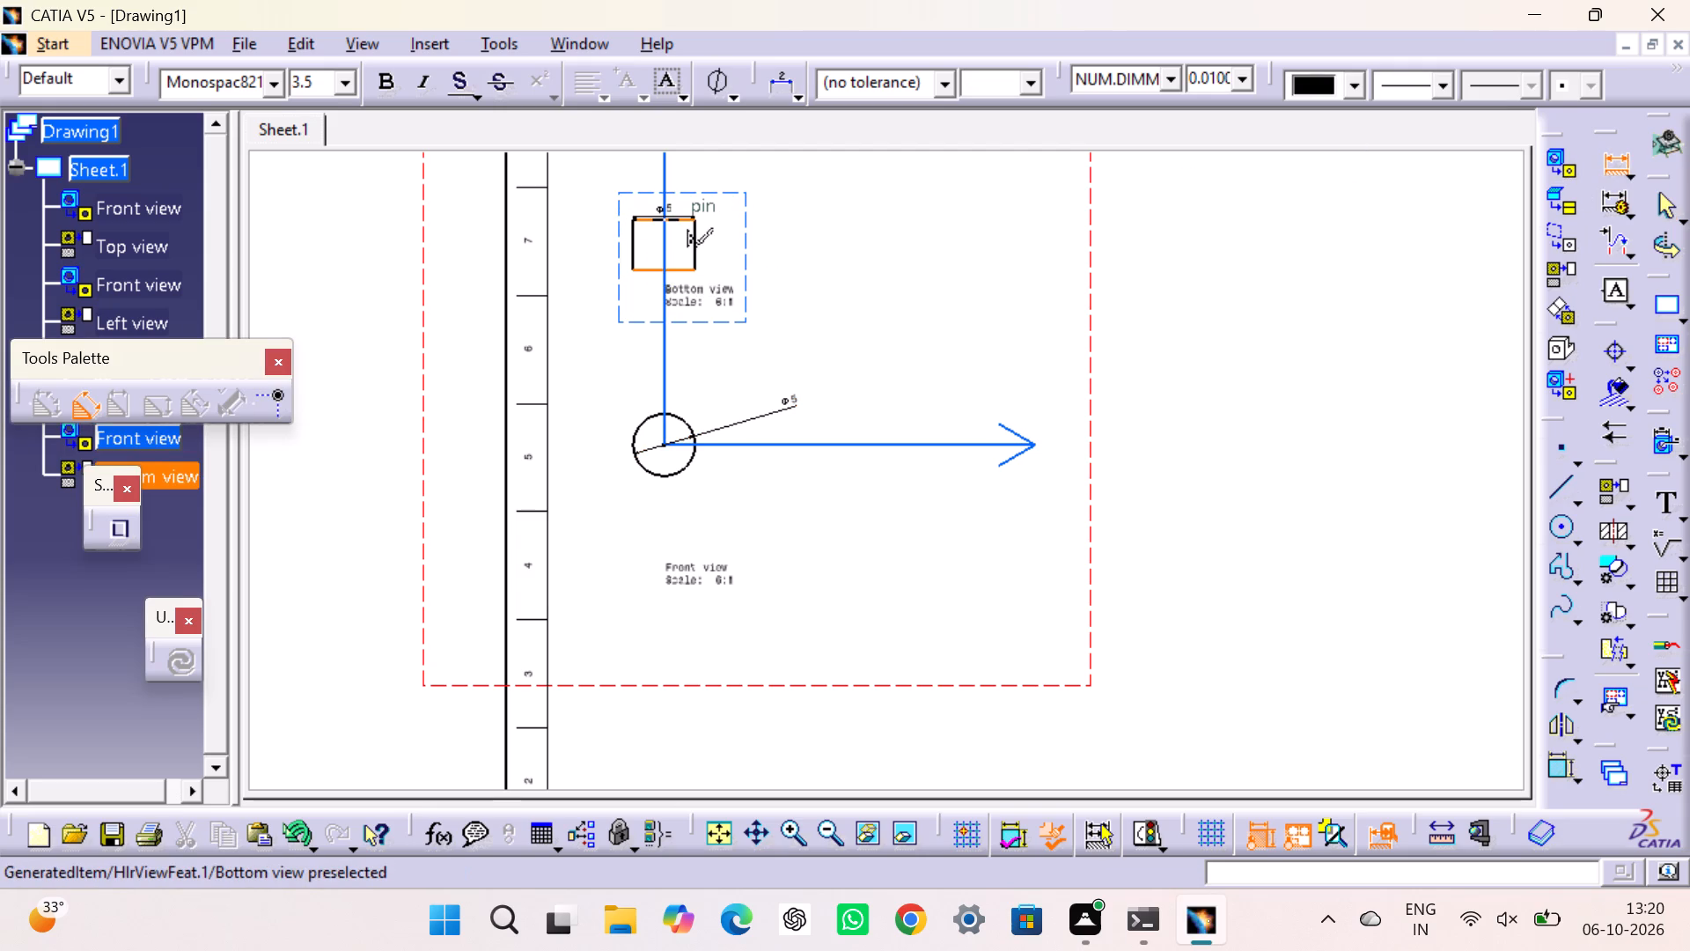
{"action": "left_click", "coordinate": [648, 218]}
{"action": "left_click", "coordinate": [727, 240]}
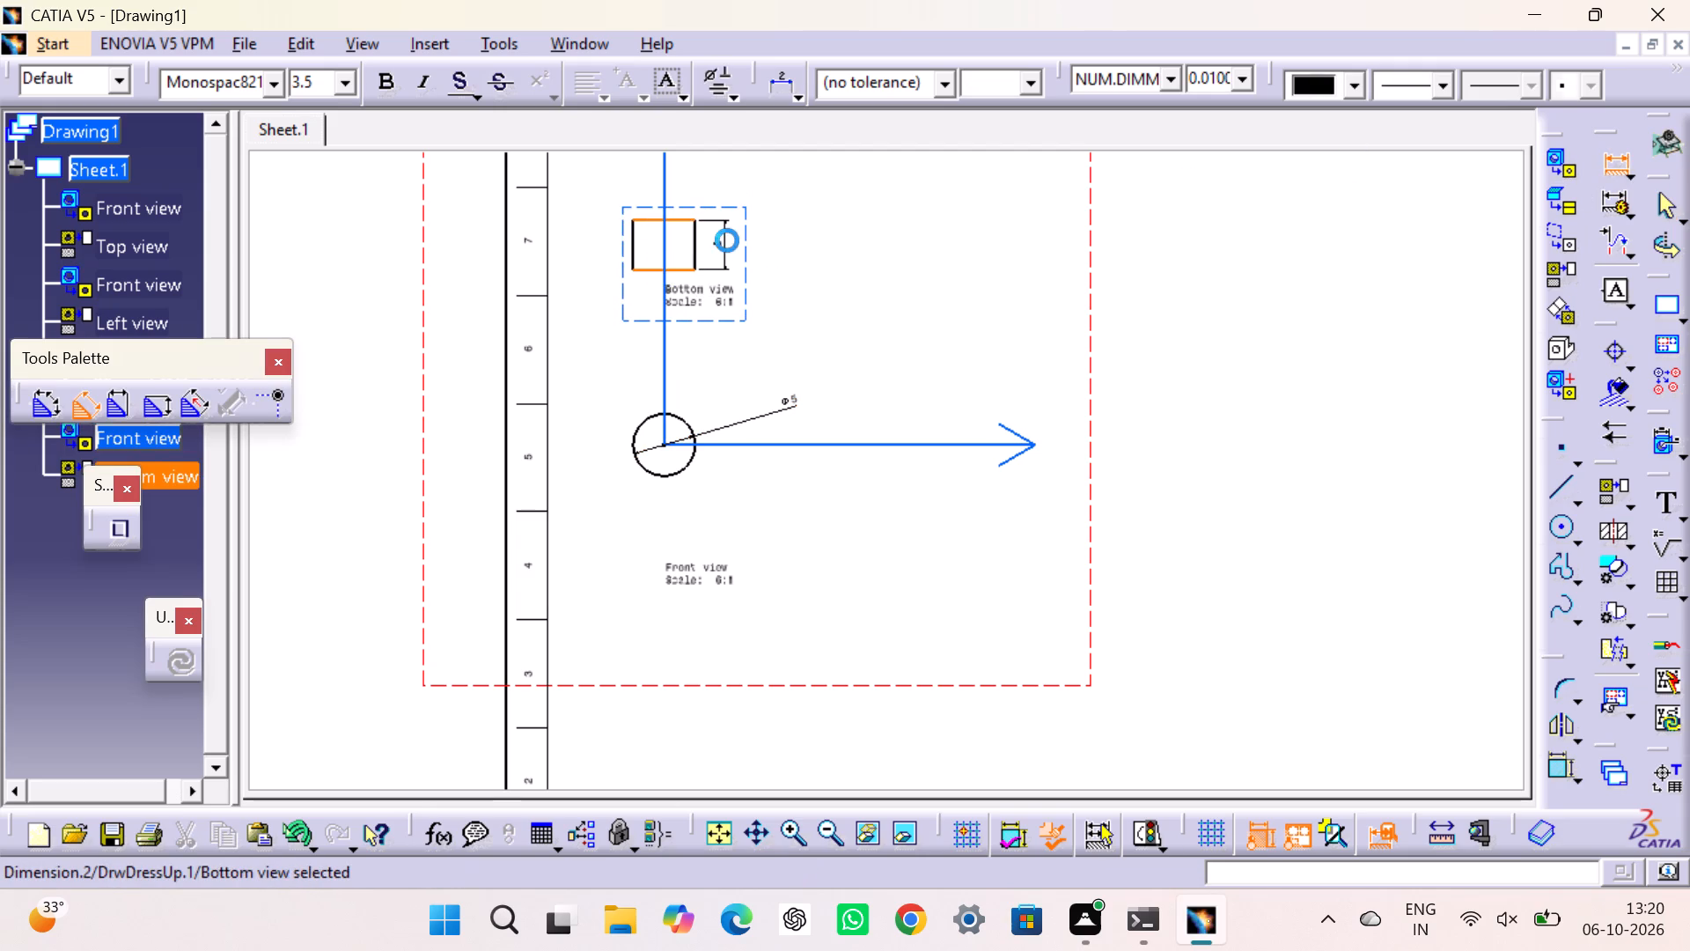
{"action": "left_click", "coordinate": [952, 302]}
{"action": "left_click", "coordinate": [1353, 387]}
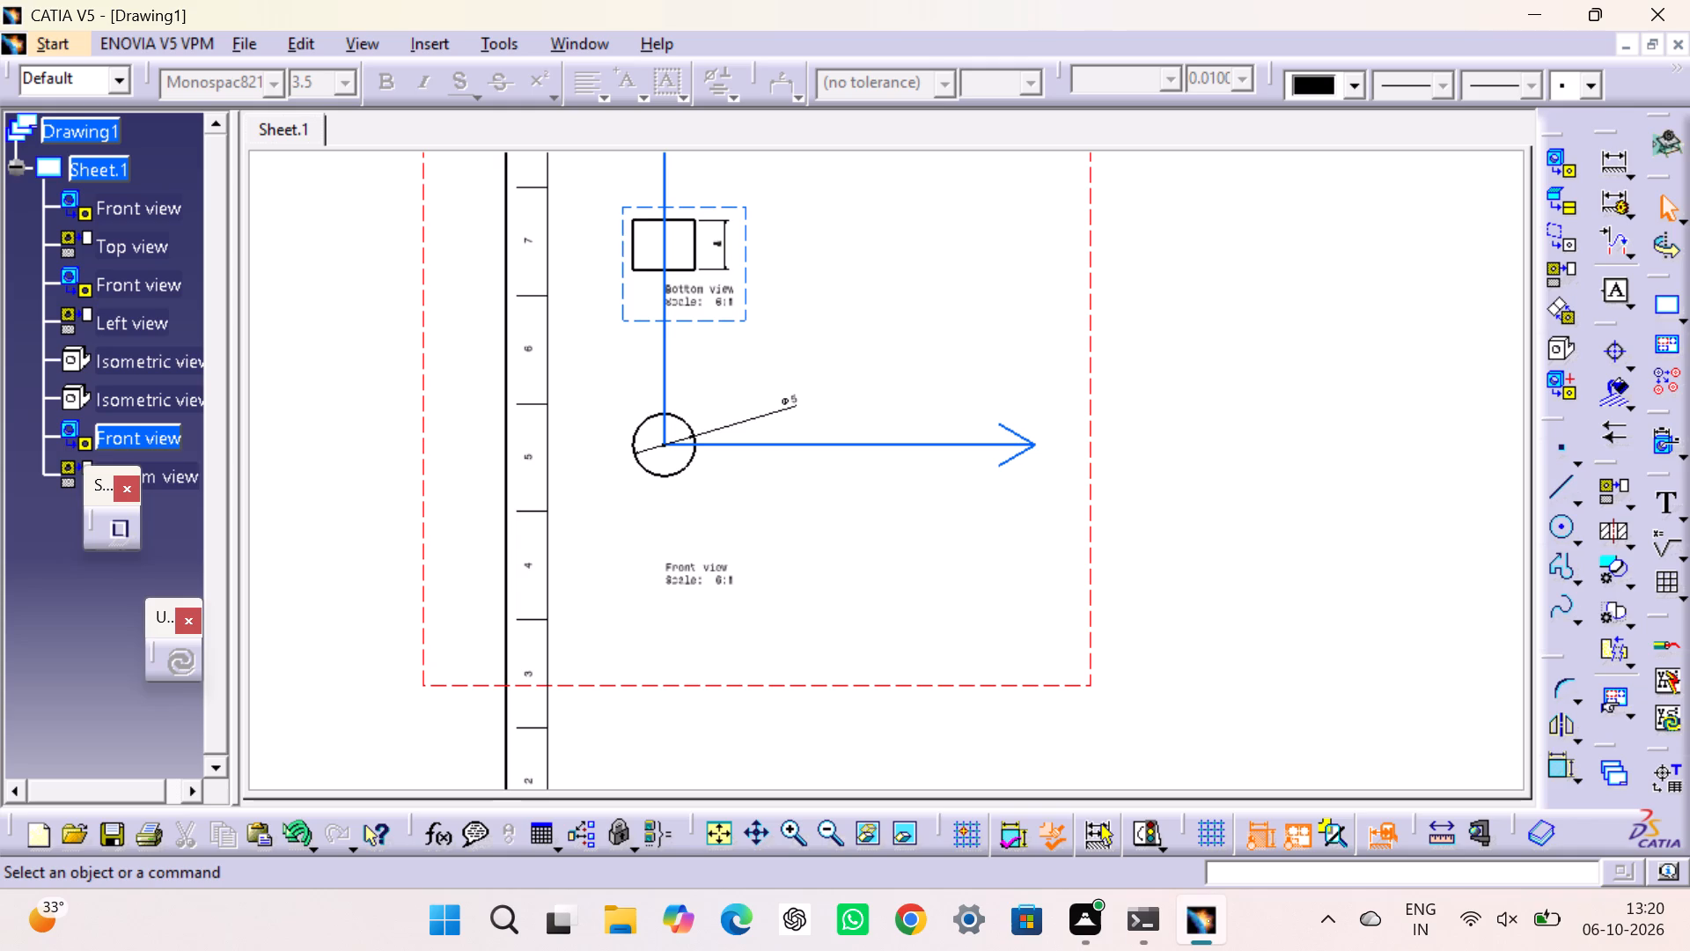
Enlarge the text of the pin's length and diameter dimensions and both its view labels to match the other parts' view labels.
{"action": "left_click", "coordinate": [724, 245]}
{"action": "left_click", "coordinate": [784, 404], "text": "ctrl"}
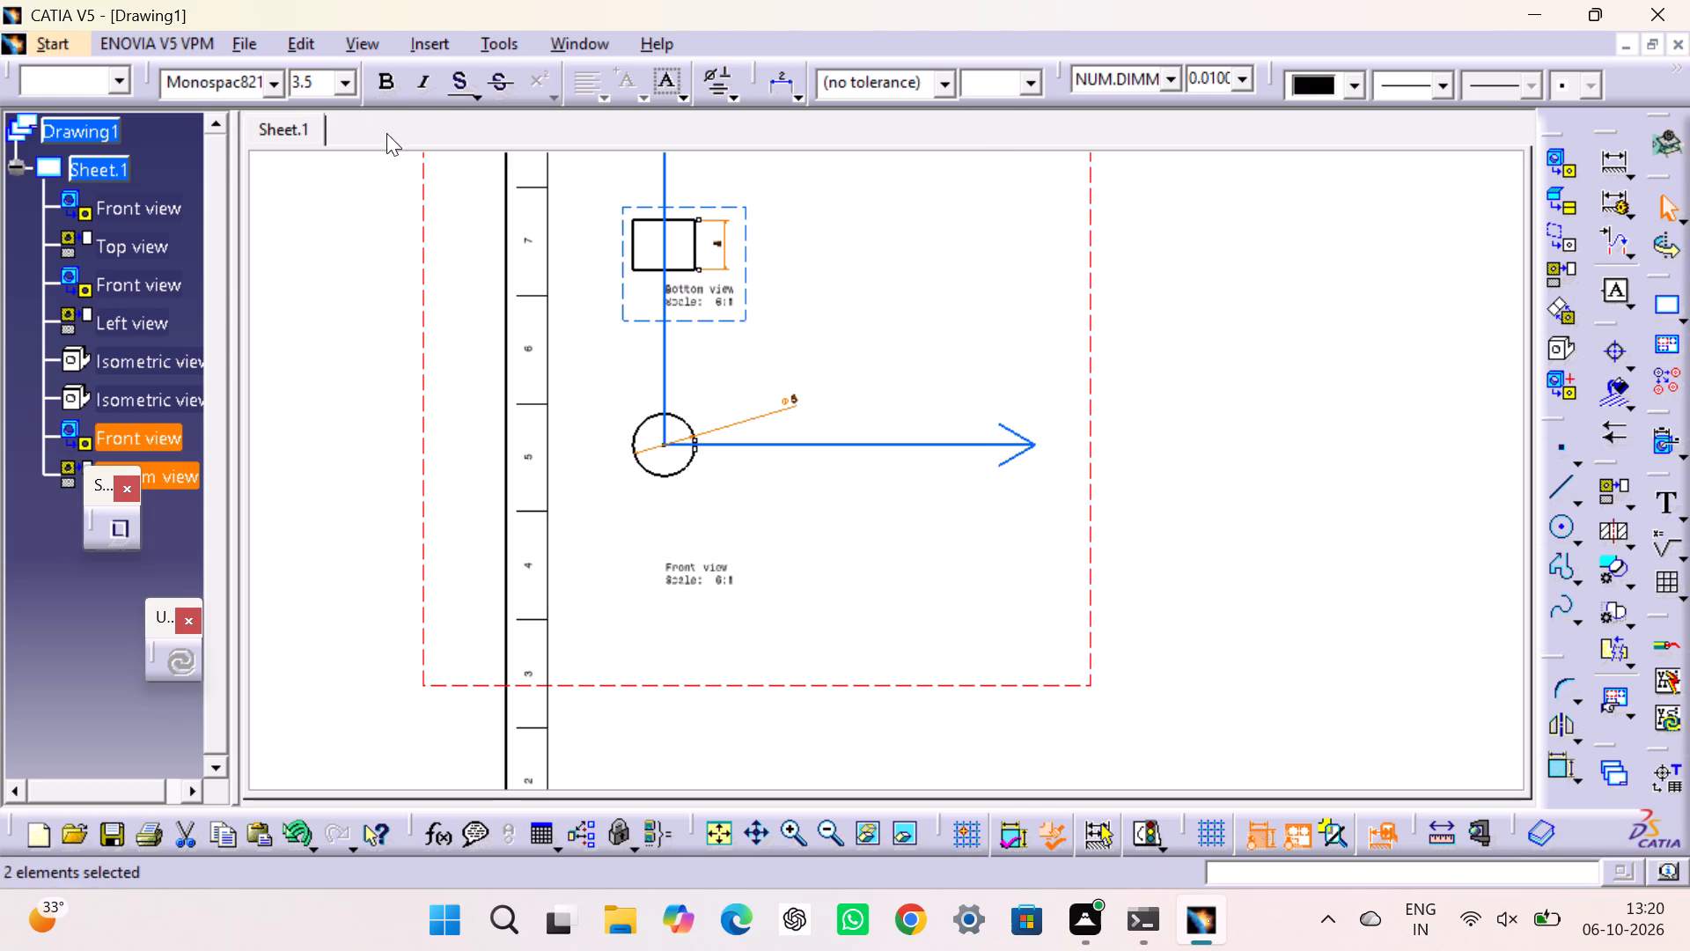
{"action": "left_click", "coordinate": [704, 290], "text": "ctrl"}
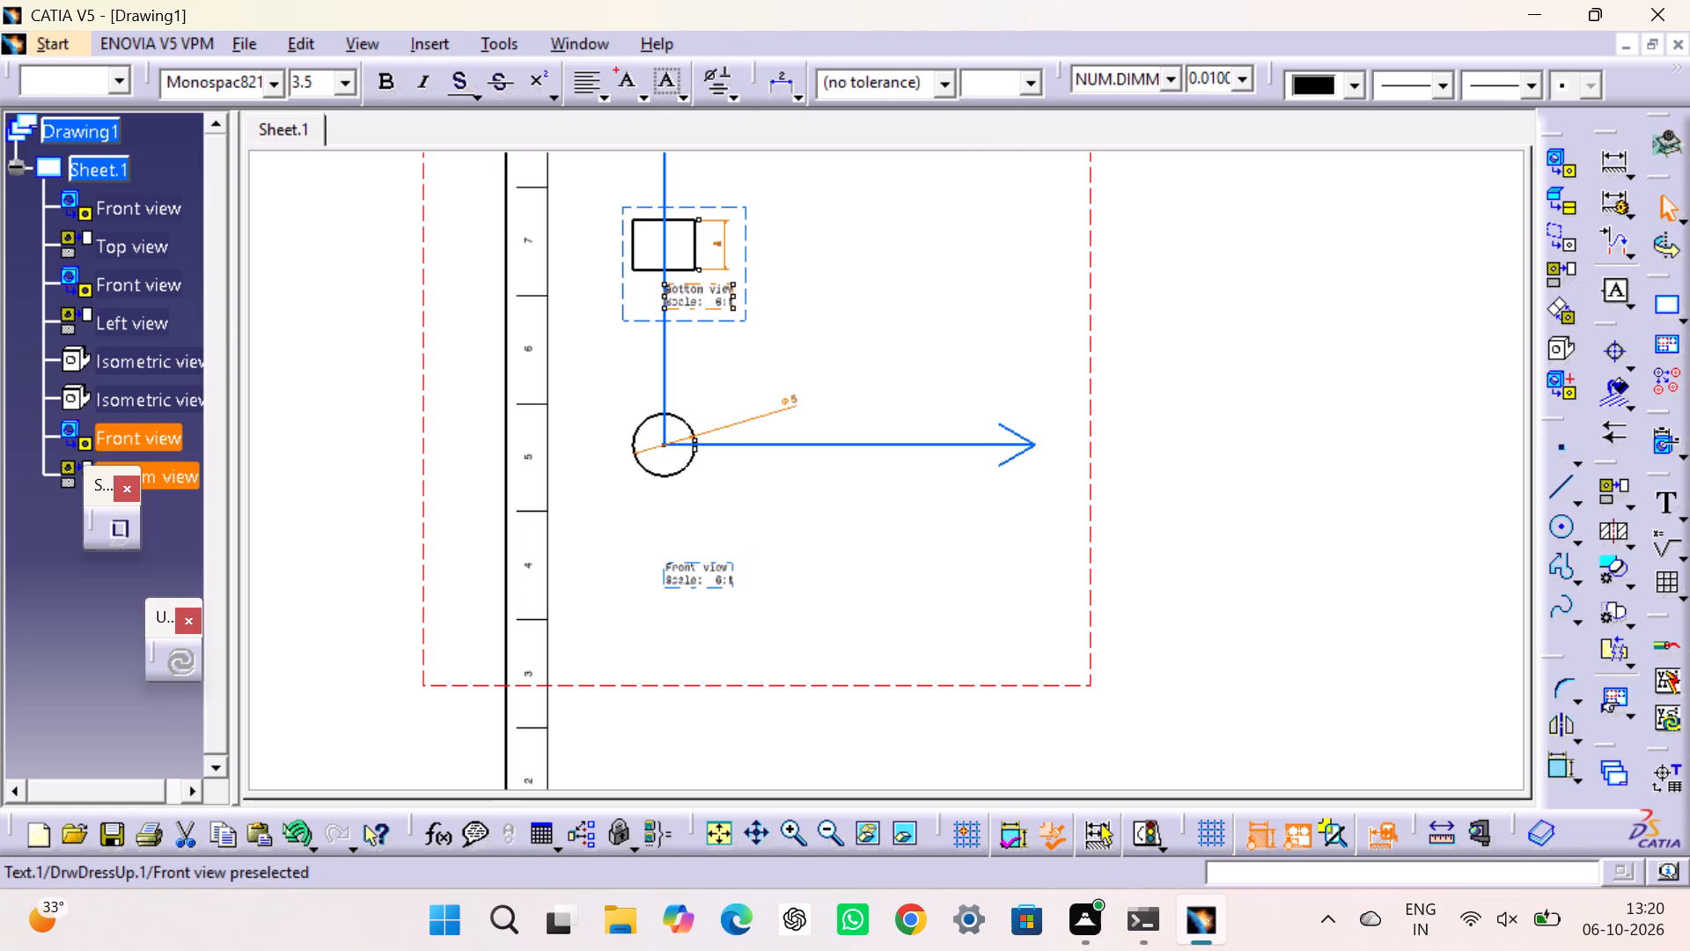
{"action": "left_click", "coordinate": [709, 571], "text": "ctrl"}
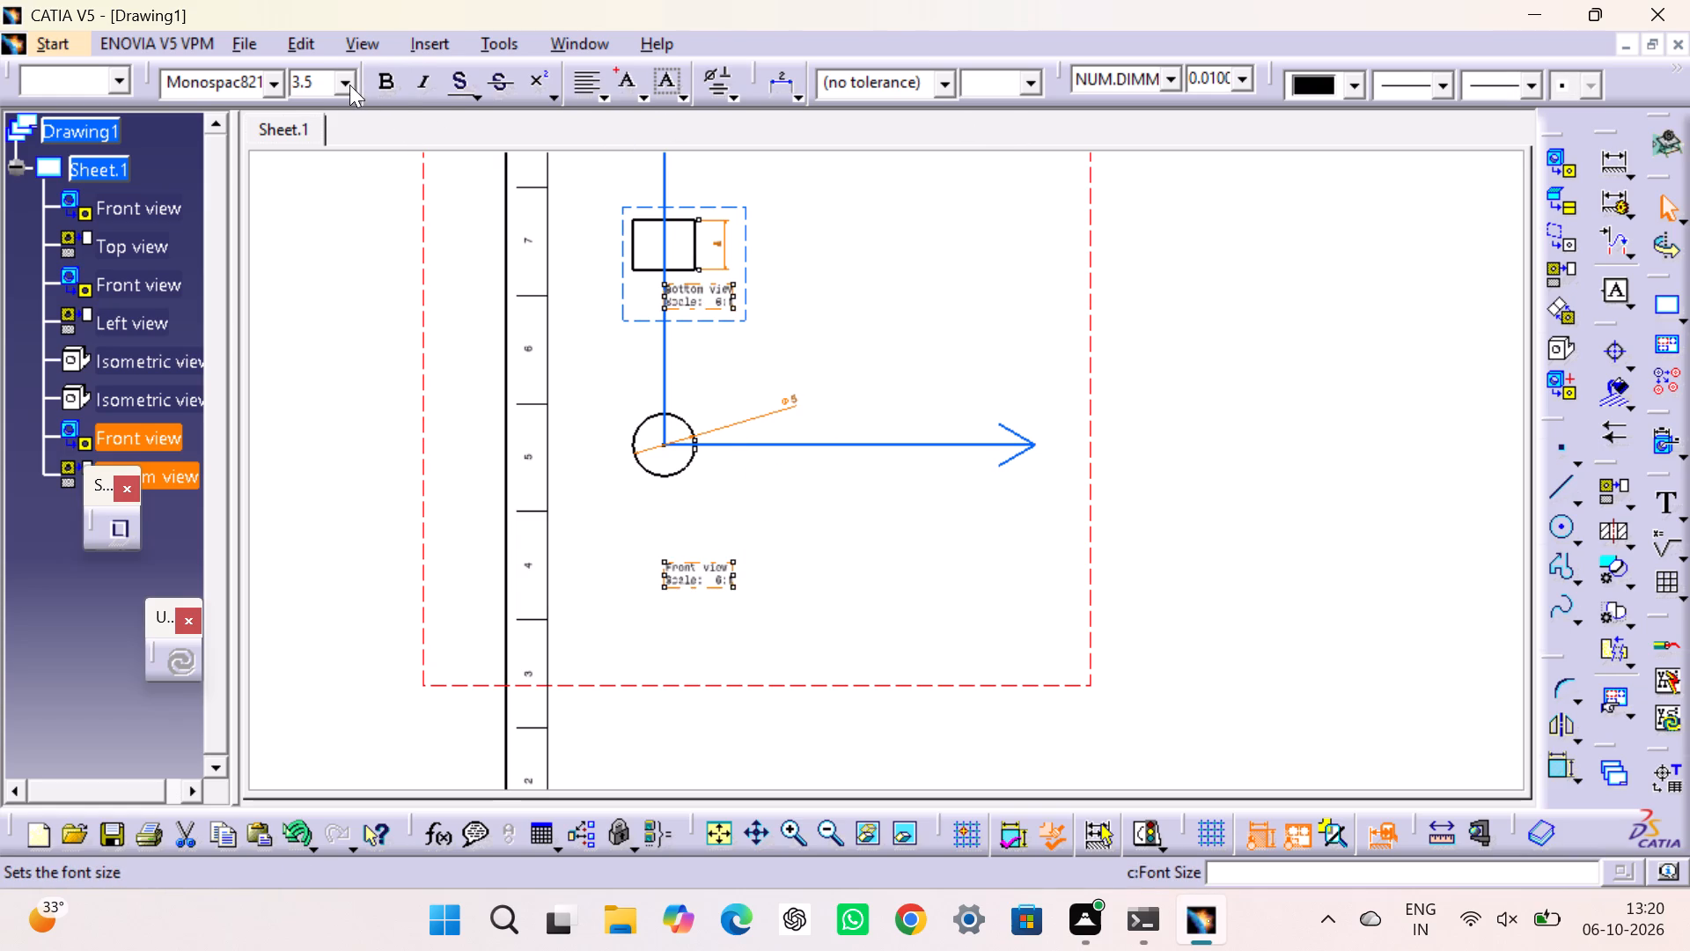
{"action": "left_click", "coordinate": [349, 85]}
{"action": "left_click", "coordinate": [337, 172]}
{"action": "left_click", "coordinate": [956, 329]}
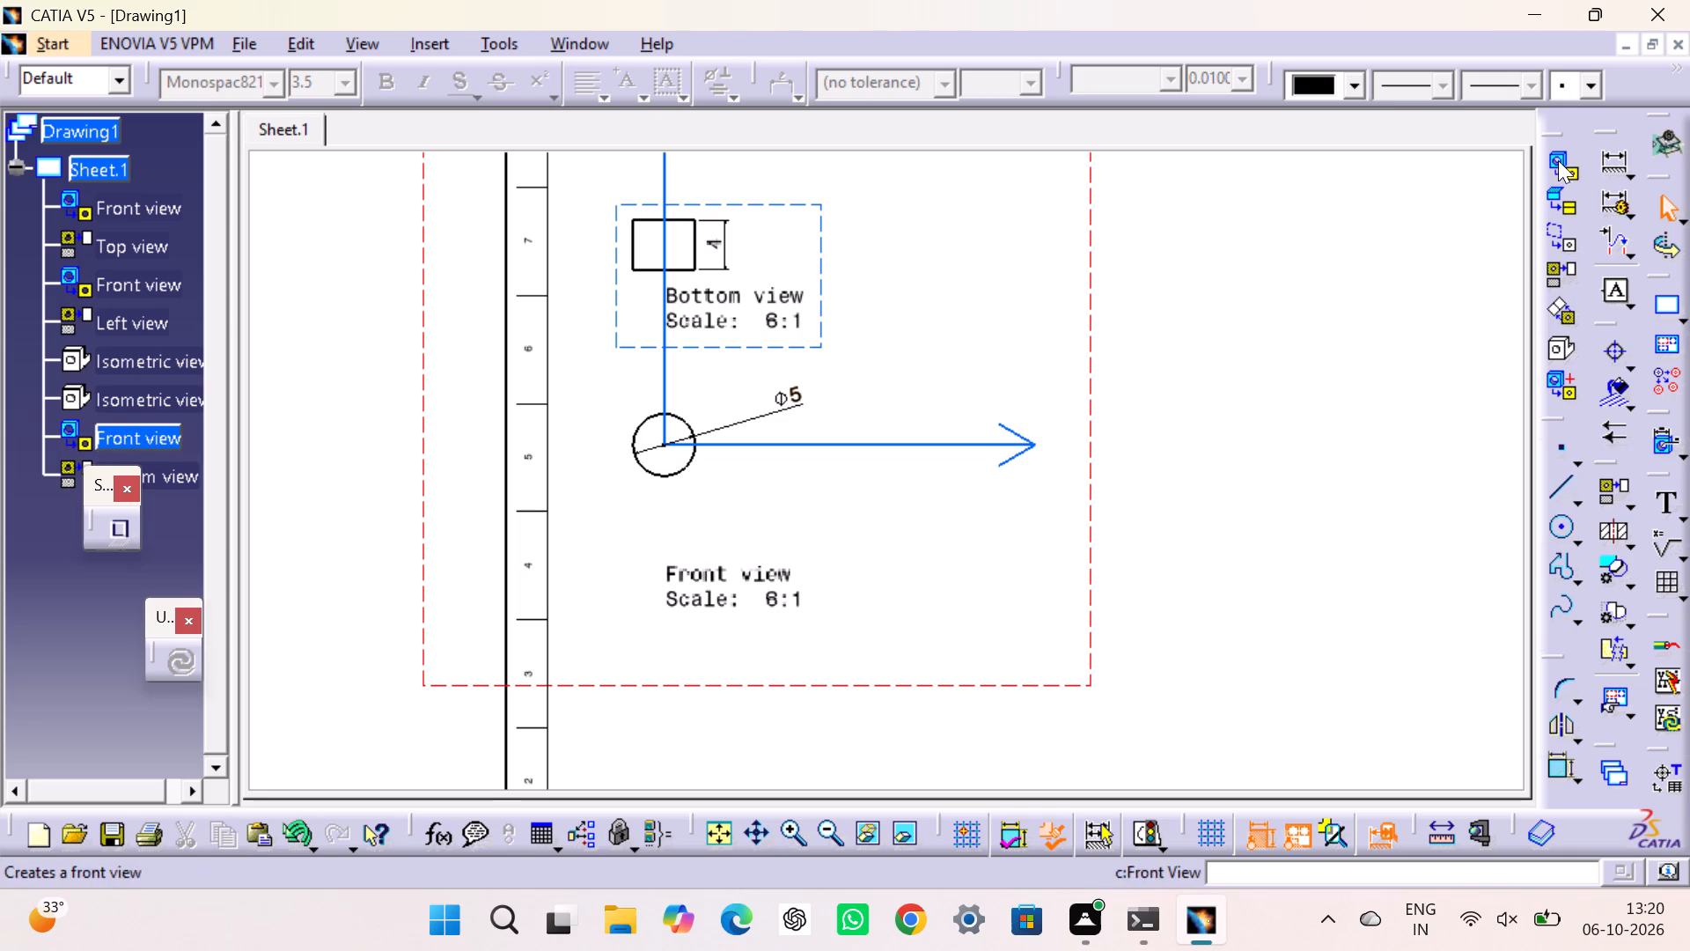
{"action": "left_click", "coordinate": [724, 837]}
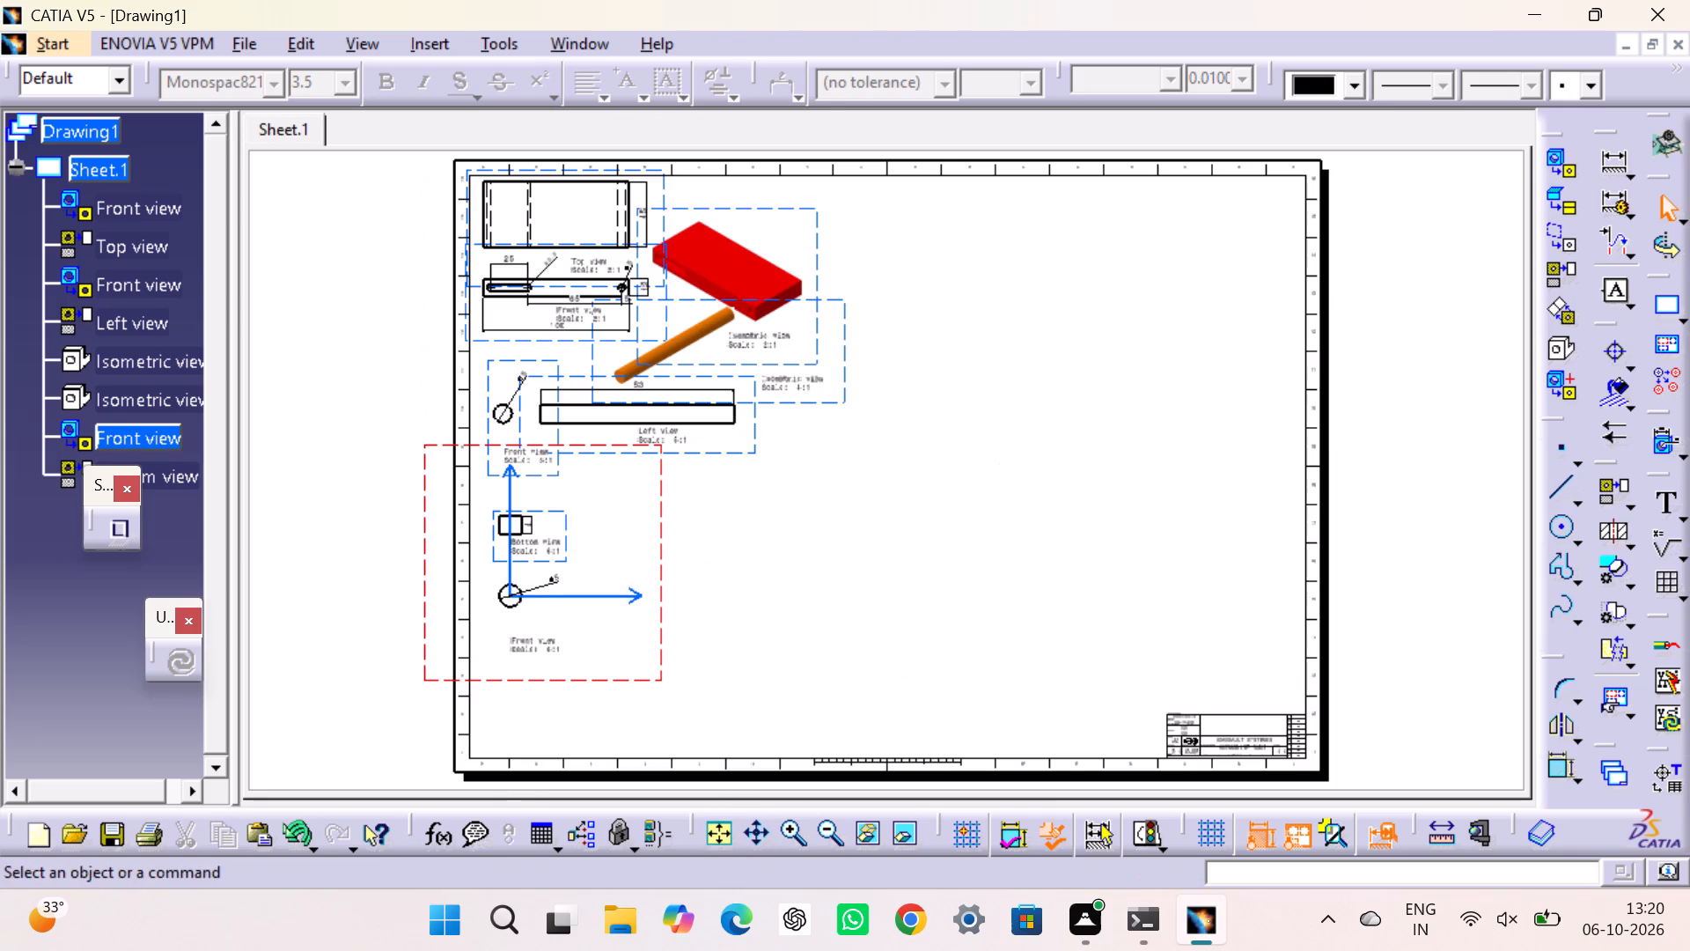
Create an isometric view of the pin from its 3D part and place it beside the pin's bottom view.
{"action": "left_click", "coordinate": [992, 427]}
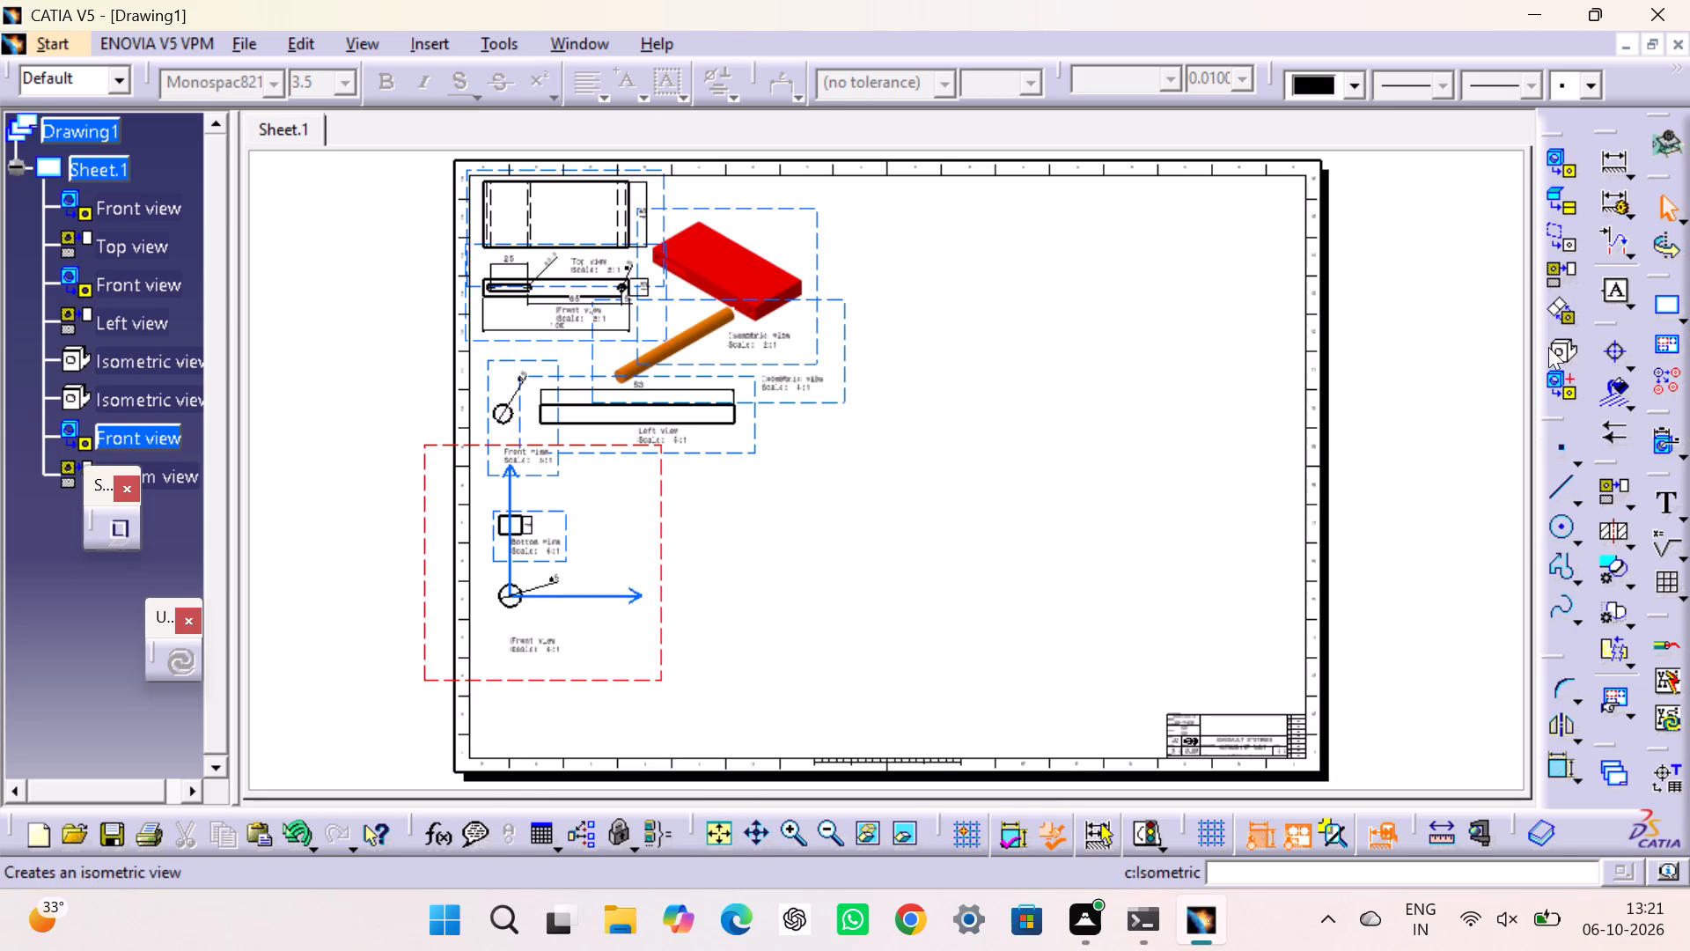
{"action": "left_click", "coordinate": [1555, 347]}
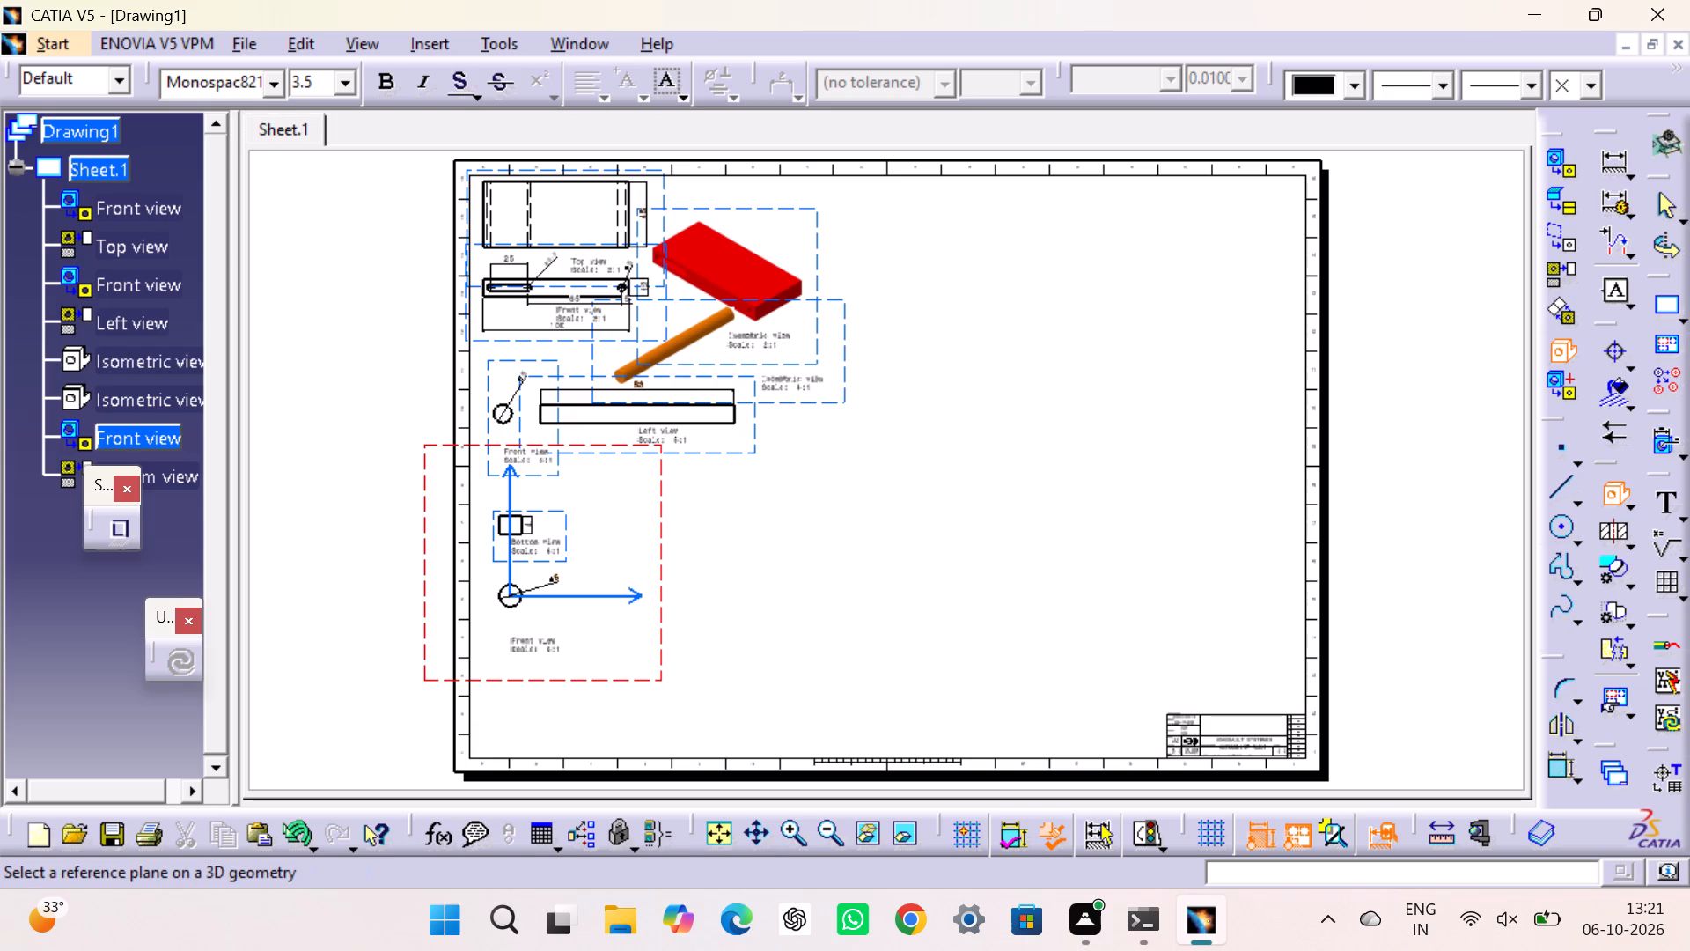
{"action": "left_click", "coordinate": [571, 42]}
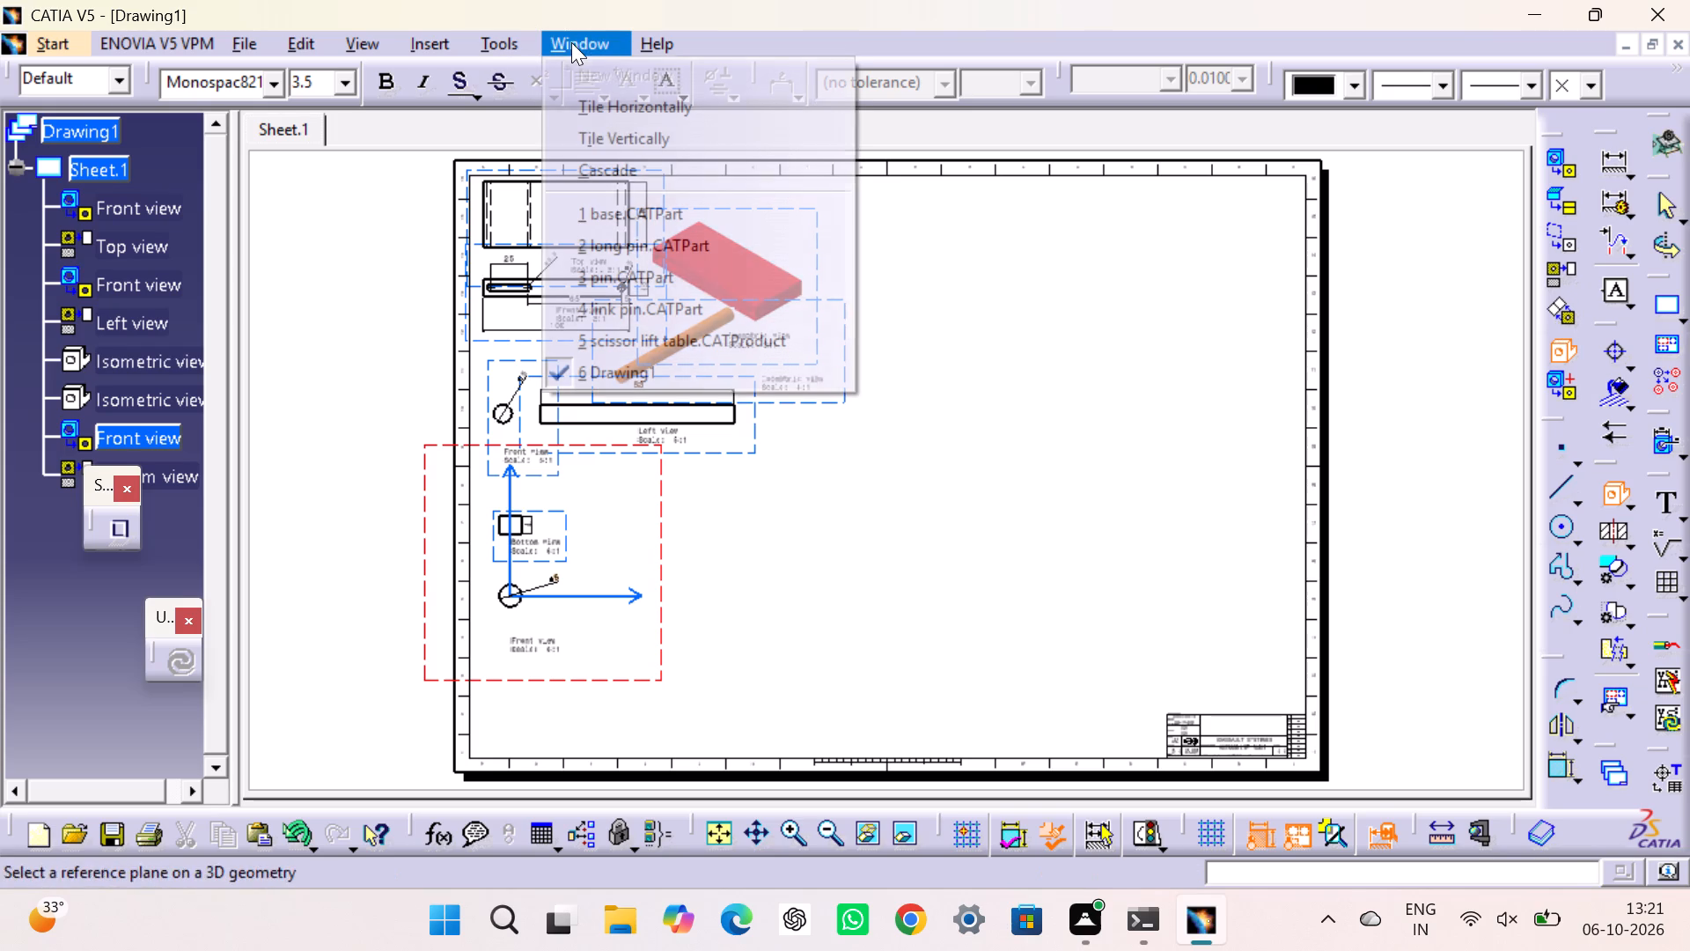
{"action": "left_click", "coordinate": [635, 276]}
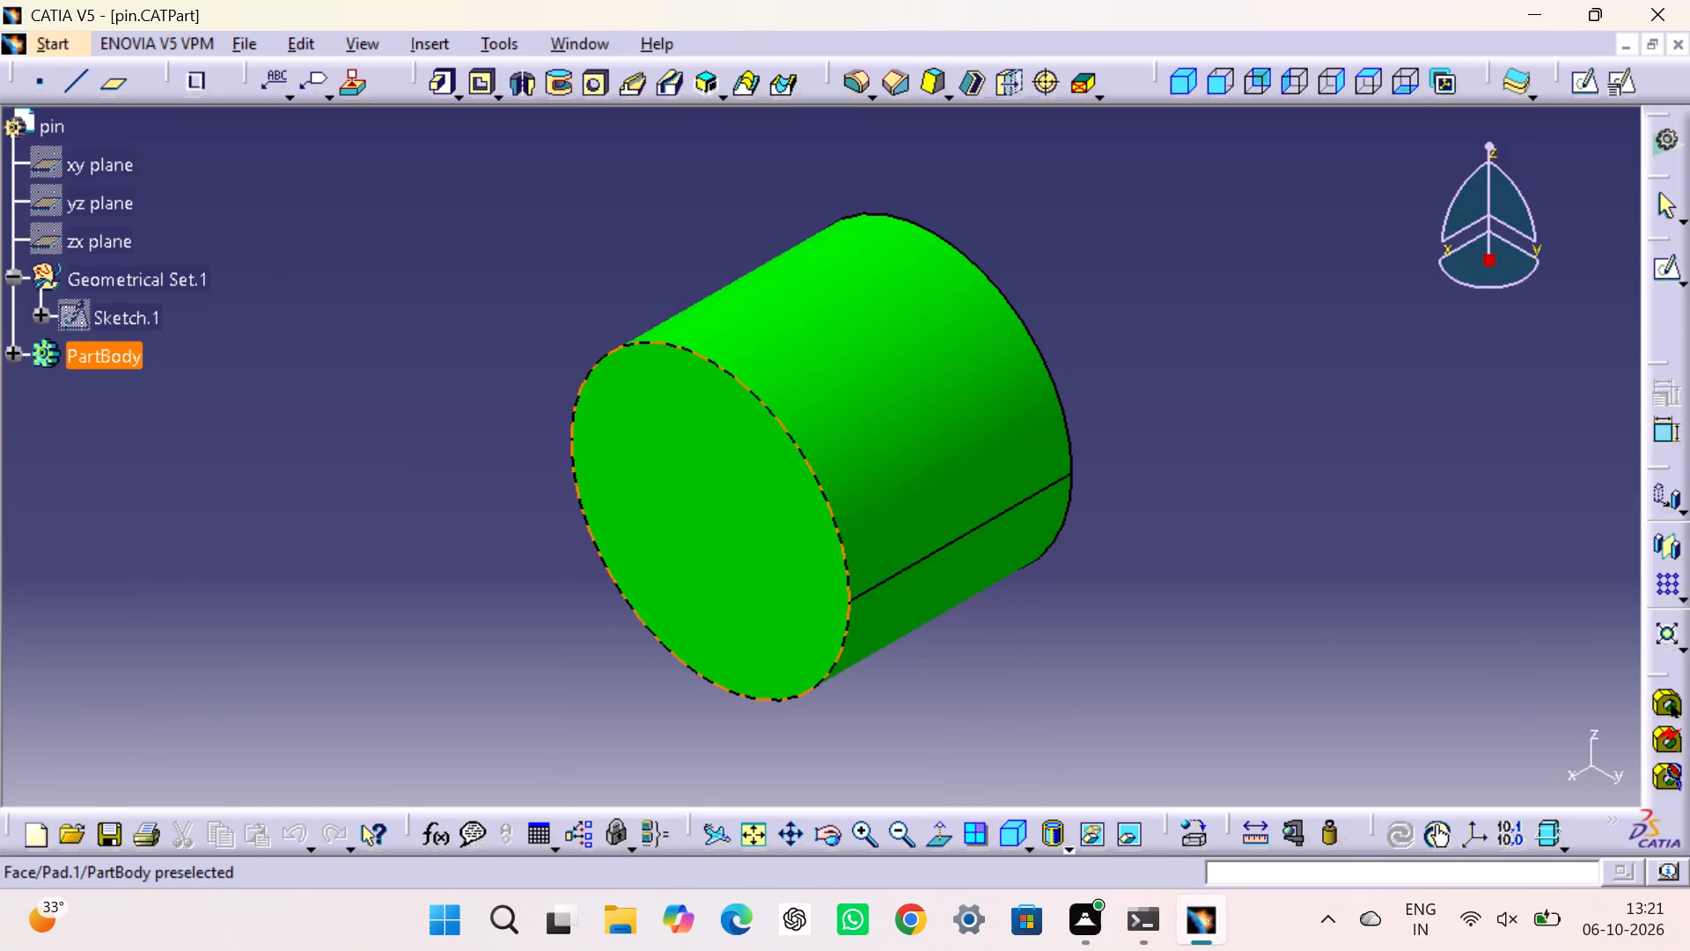
{"action": "left_click", "coordinate": [689, 463]}
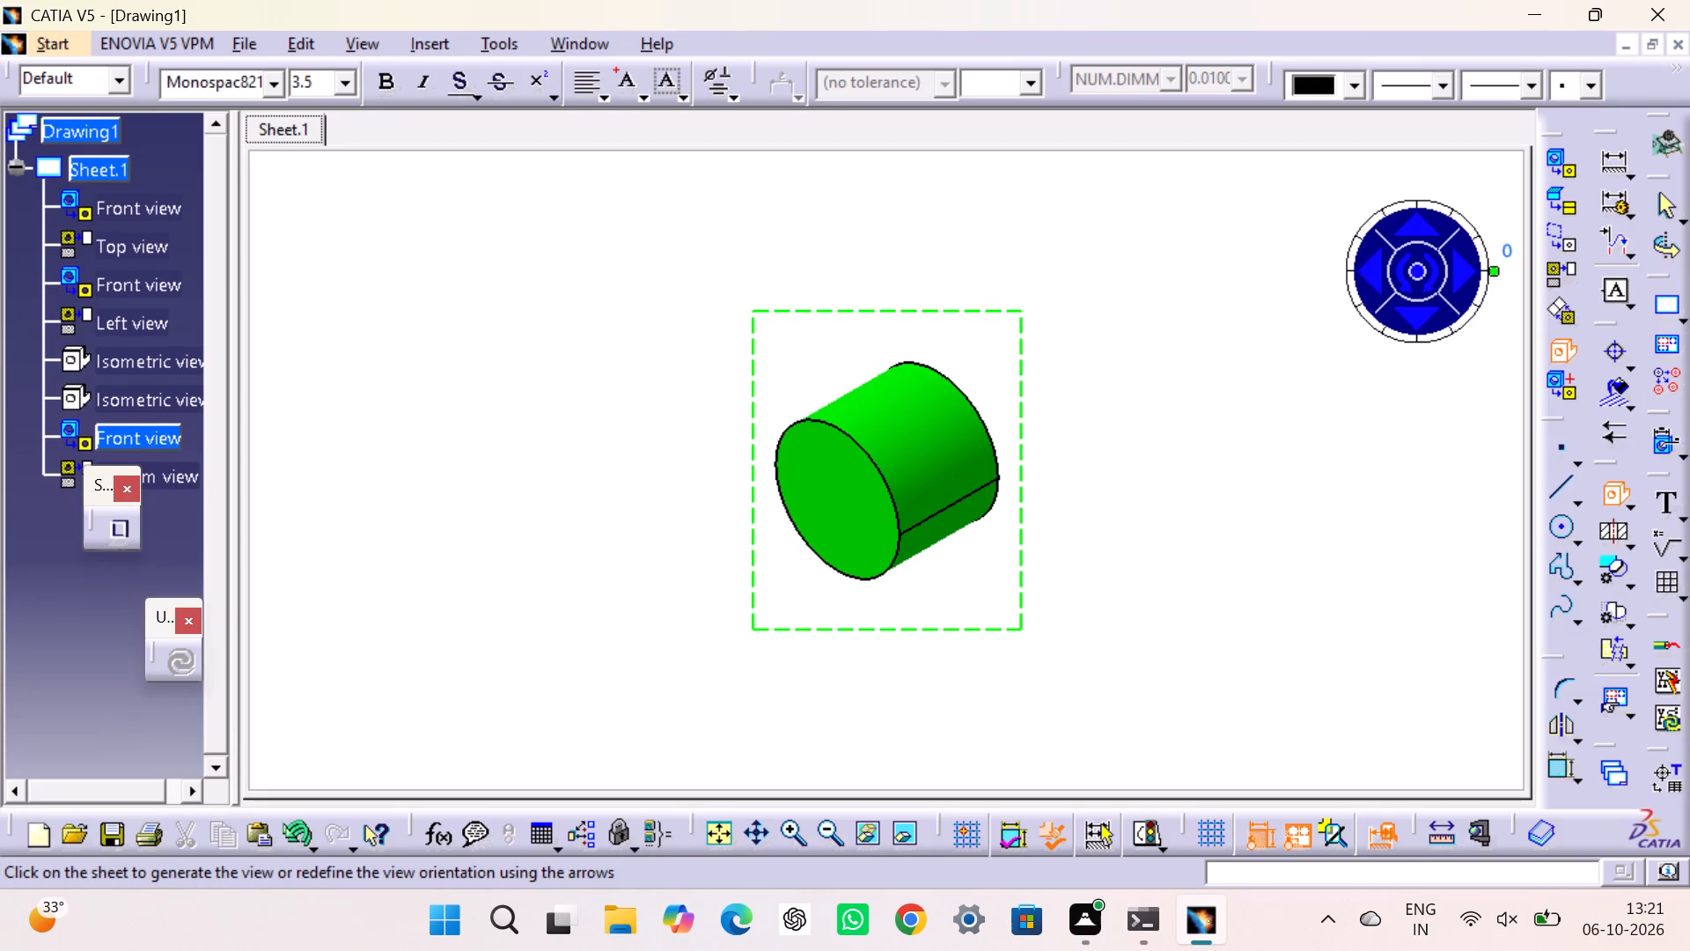
{"action": "left_click", "coordinate": [716, 838]}
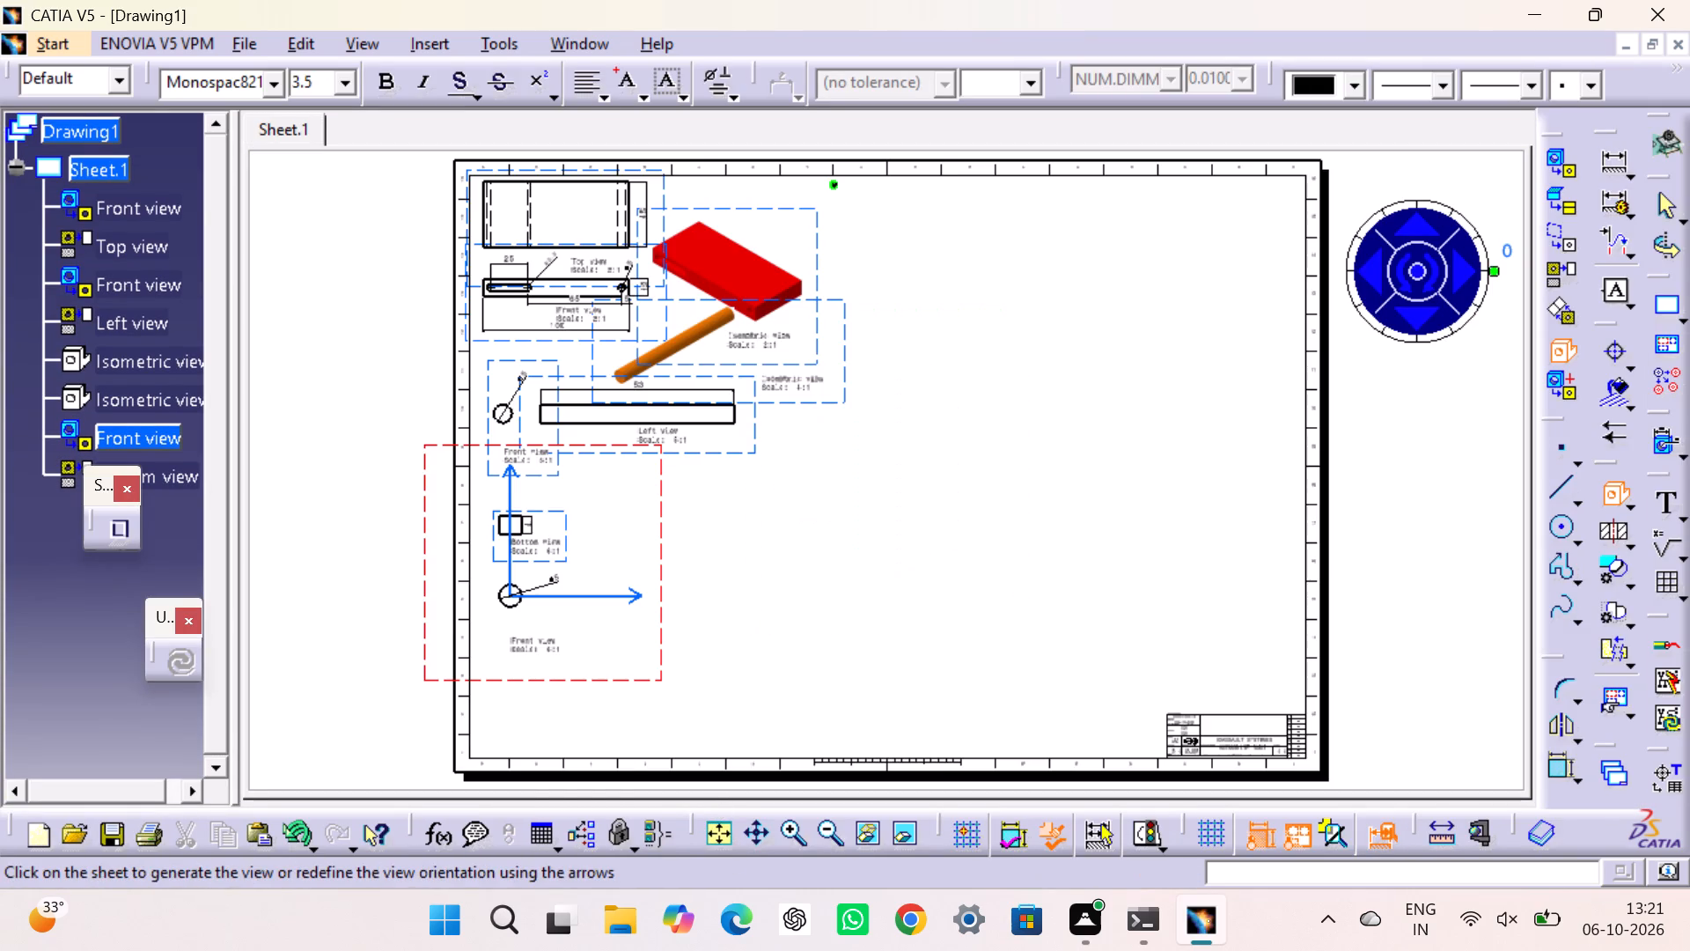
{"action": "left_click_drag", "start_coordinate": [833, 189], "coordinate": [810, 373]}
{"action": "left_click_drag", "start_coordinate": [810, 373], "coordinate": [606, 538]}
{"action": "left_click", "coordinate": [769, 552]}
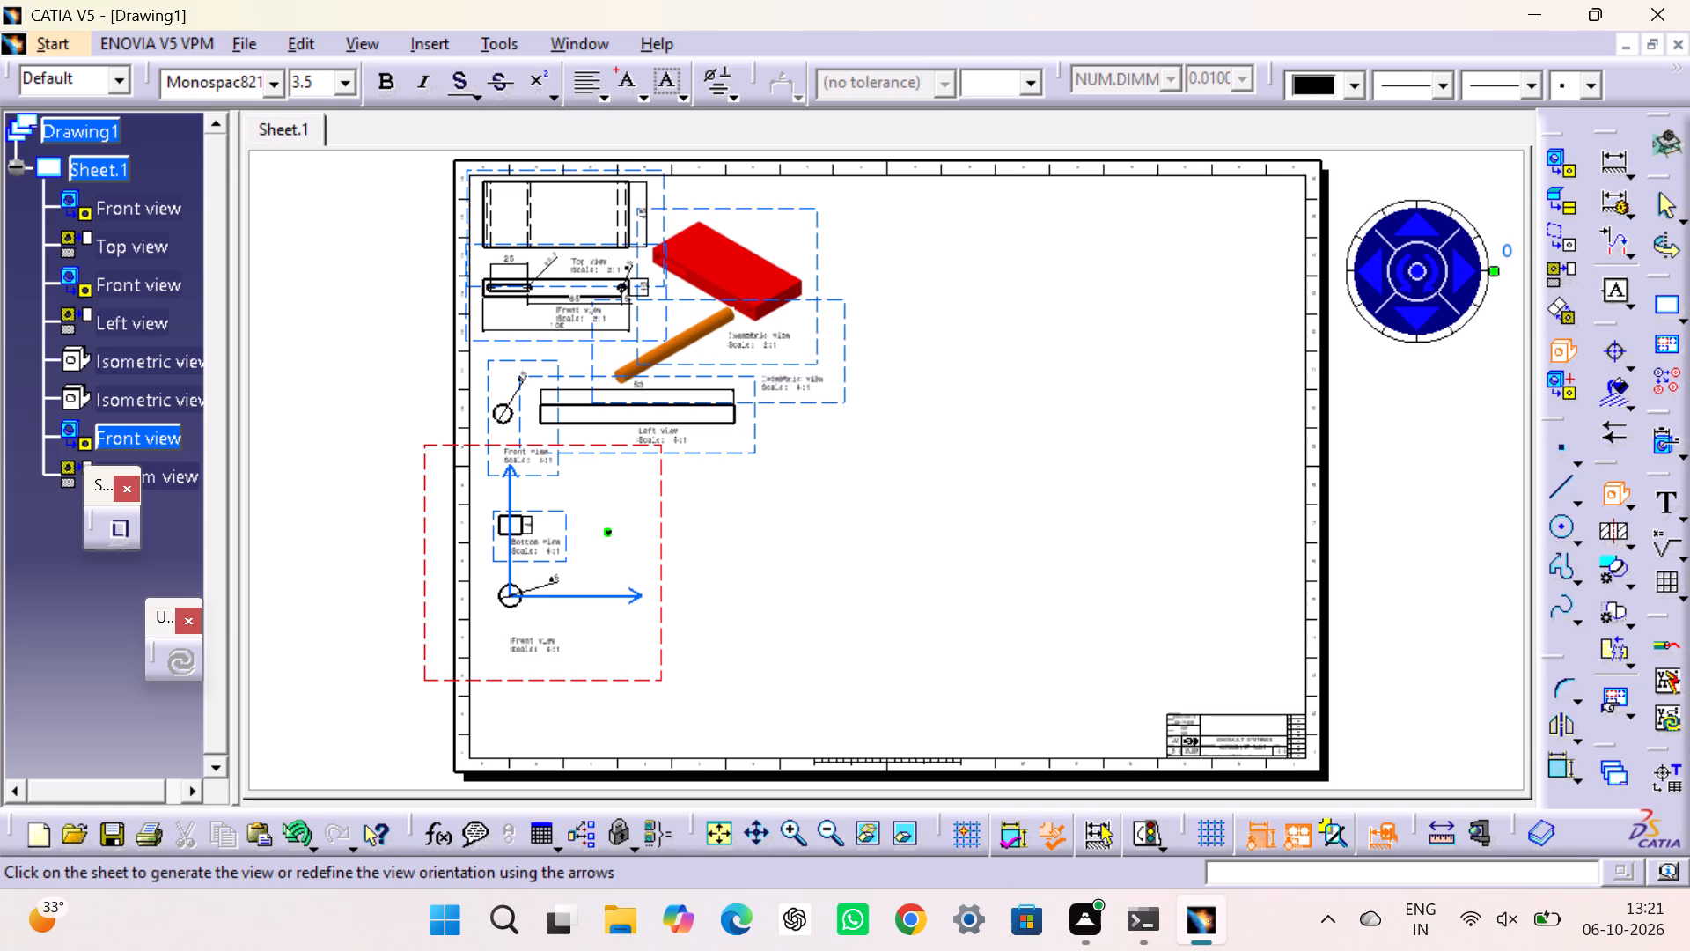
Set the scale of the pin's isometric view to 6:1.
{"action": "right_click", "coordinate": [643, 526]}
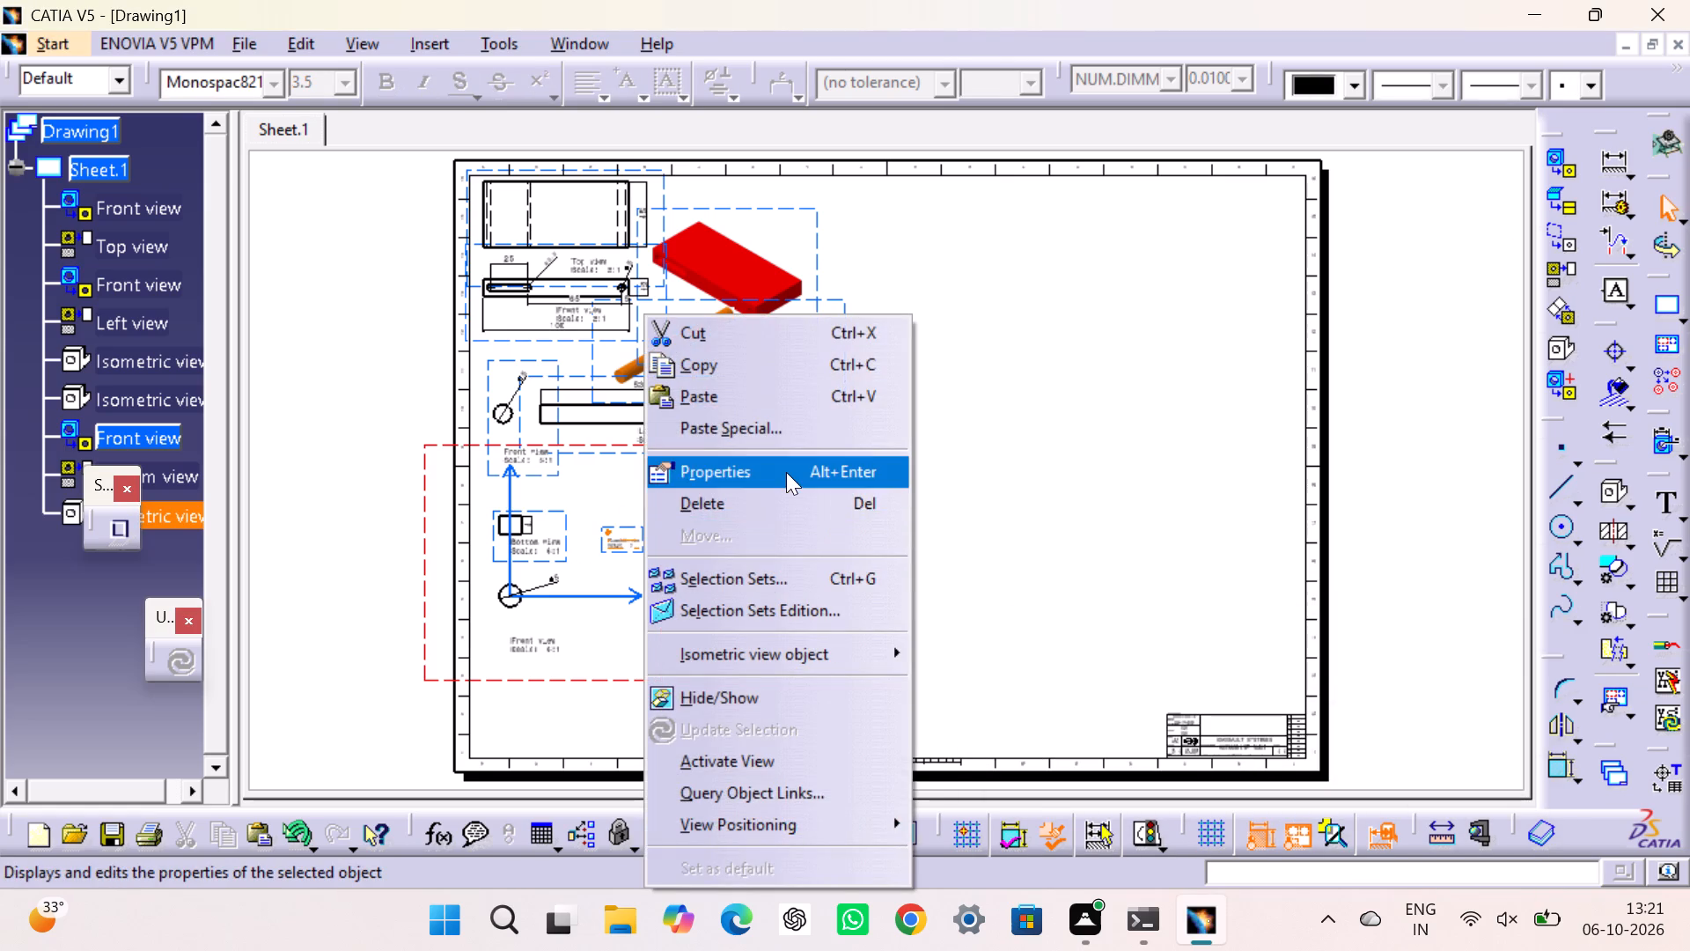
{"action": "left_click", "coordinate": [786, 471]}
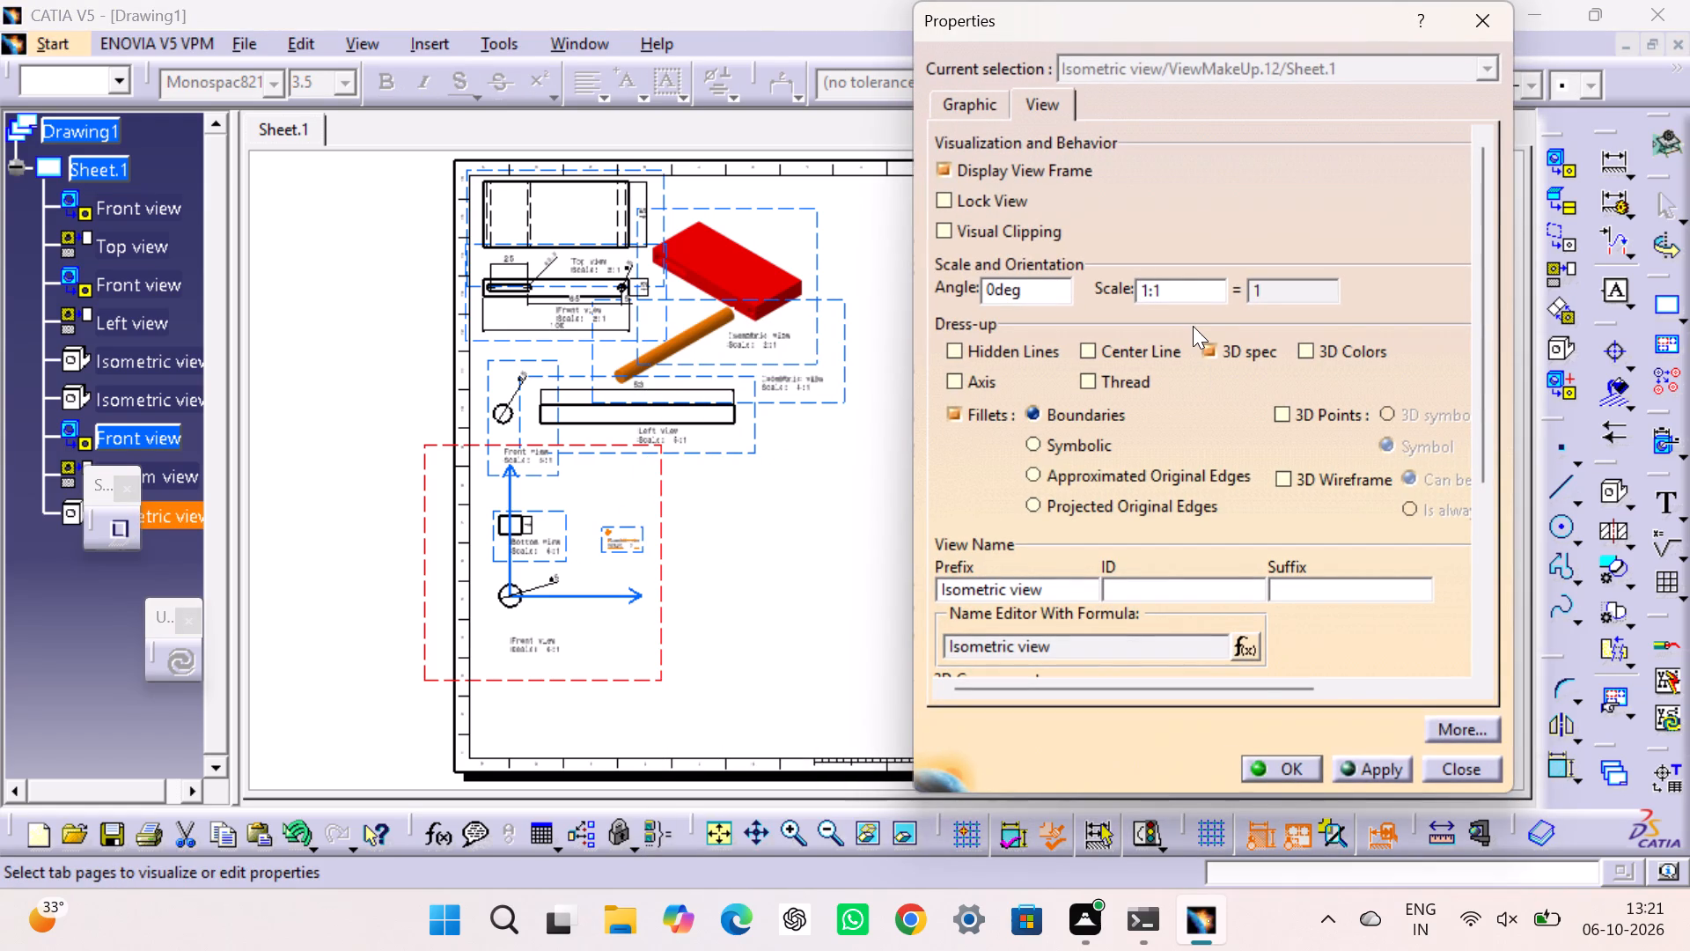
{"action": "key", "text": "Right"}
{"action": "key", "text": "BackSpace"}
{"action": "key", "text": "6"}
{"action": "left_click", "coordinate": [1400, 771]}
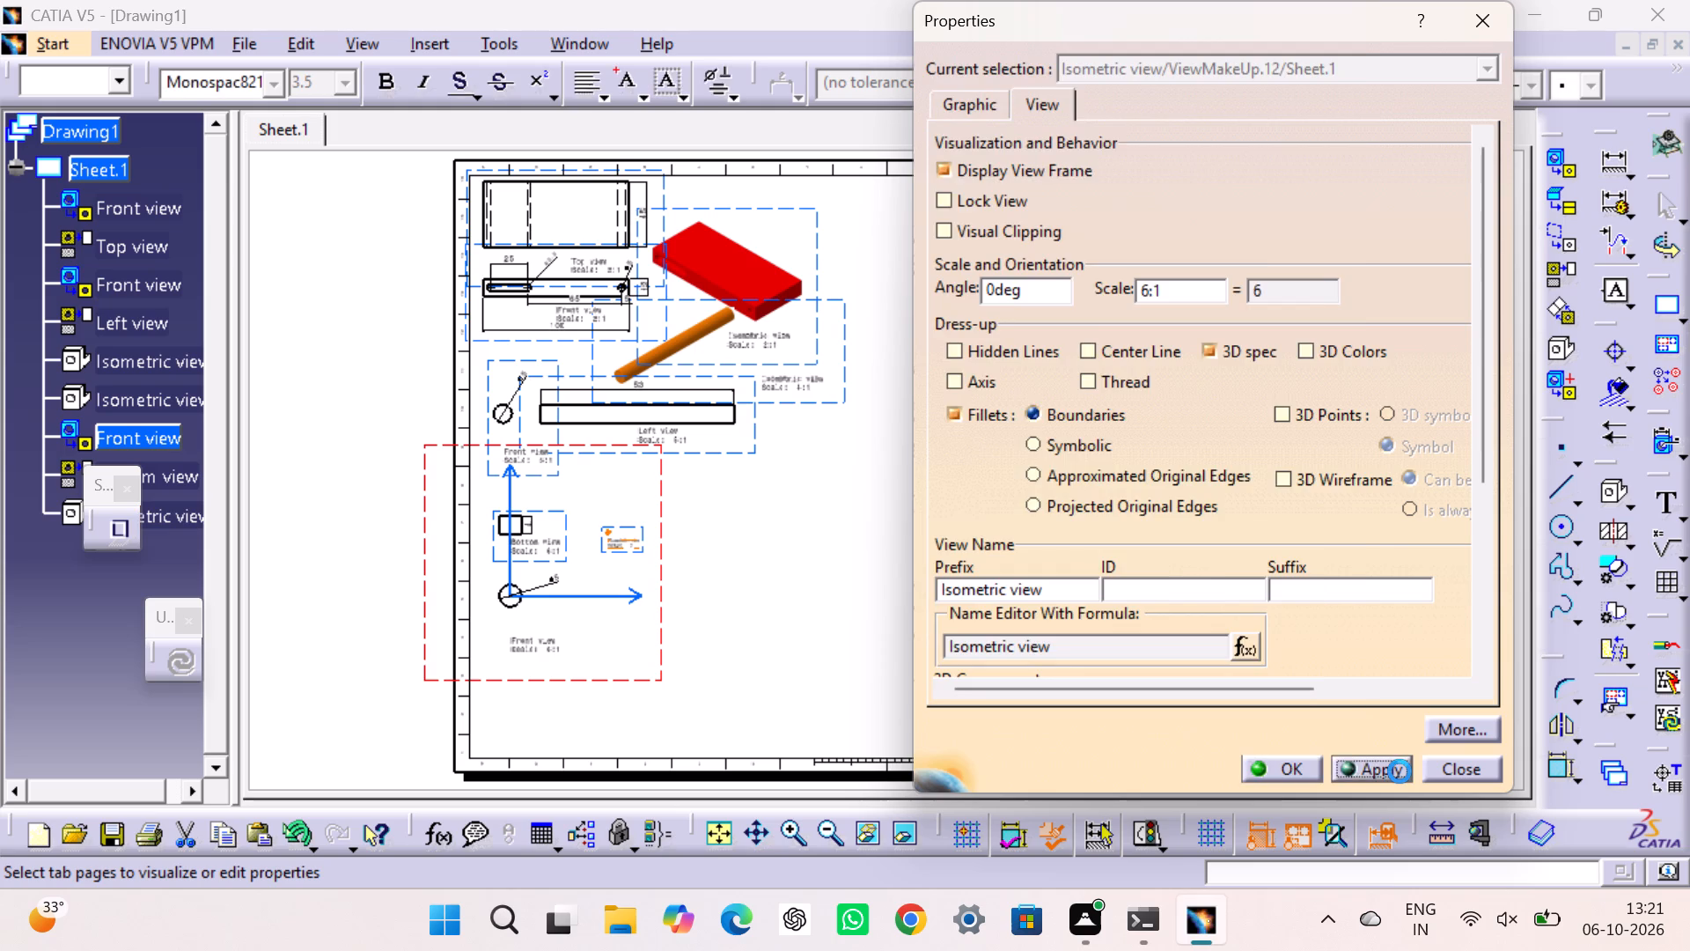
Set the pin's isometric view to Raster generation mode with the Shading option.
{"action": "left_click_drag", "start_coordinate": [1479, 451], "coordinate": [1457, 666]}
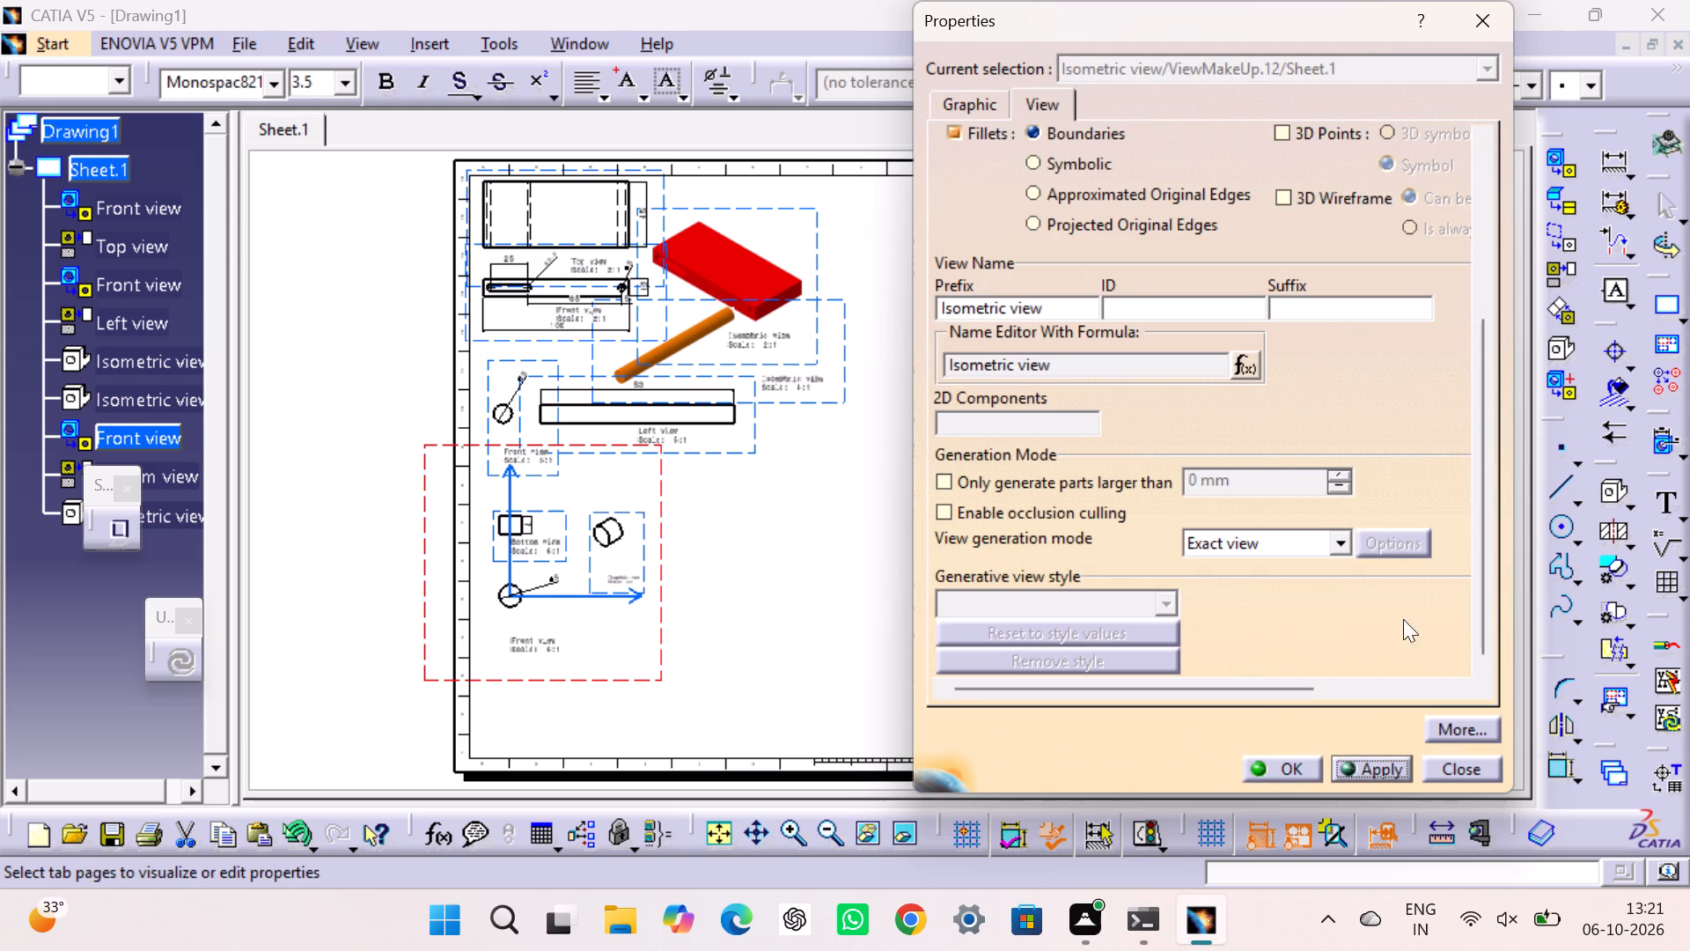
{"action": "left_click", "coordinate": [1330, 534]}
{"action": "left_click", "coordinate": [1244, 626]}
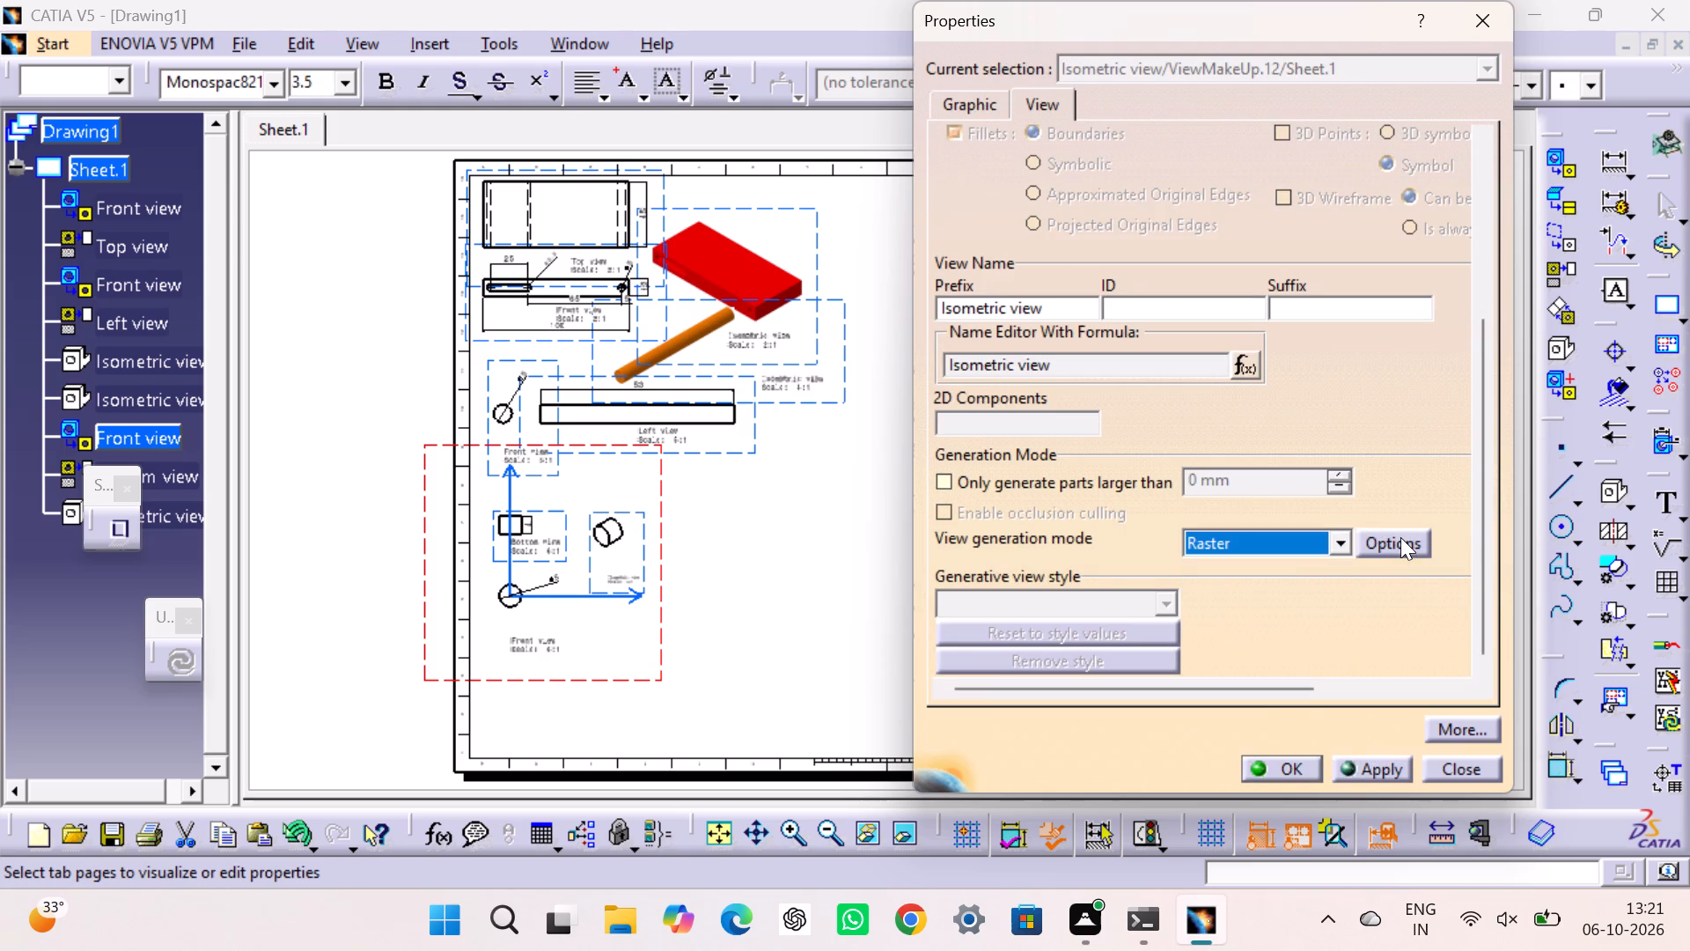
{"action": "left_click", "coordinate": [1400, 537]}
{"action": "left_click", "coordinate": [1347, 602]}
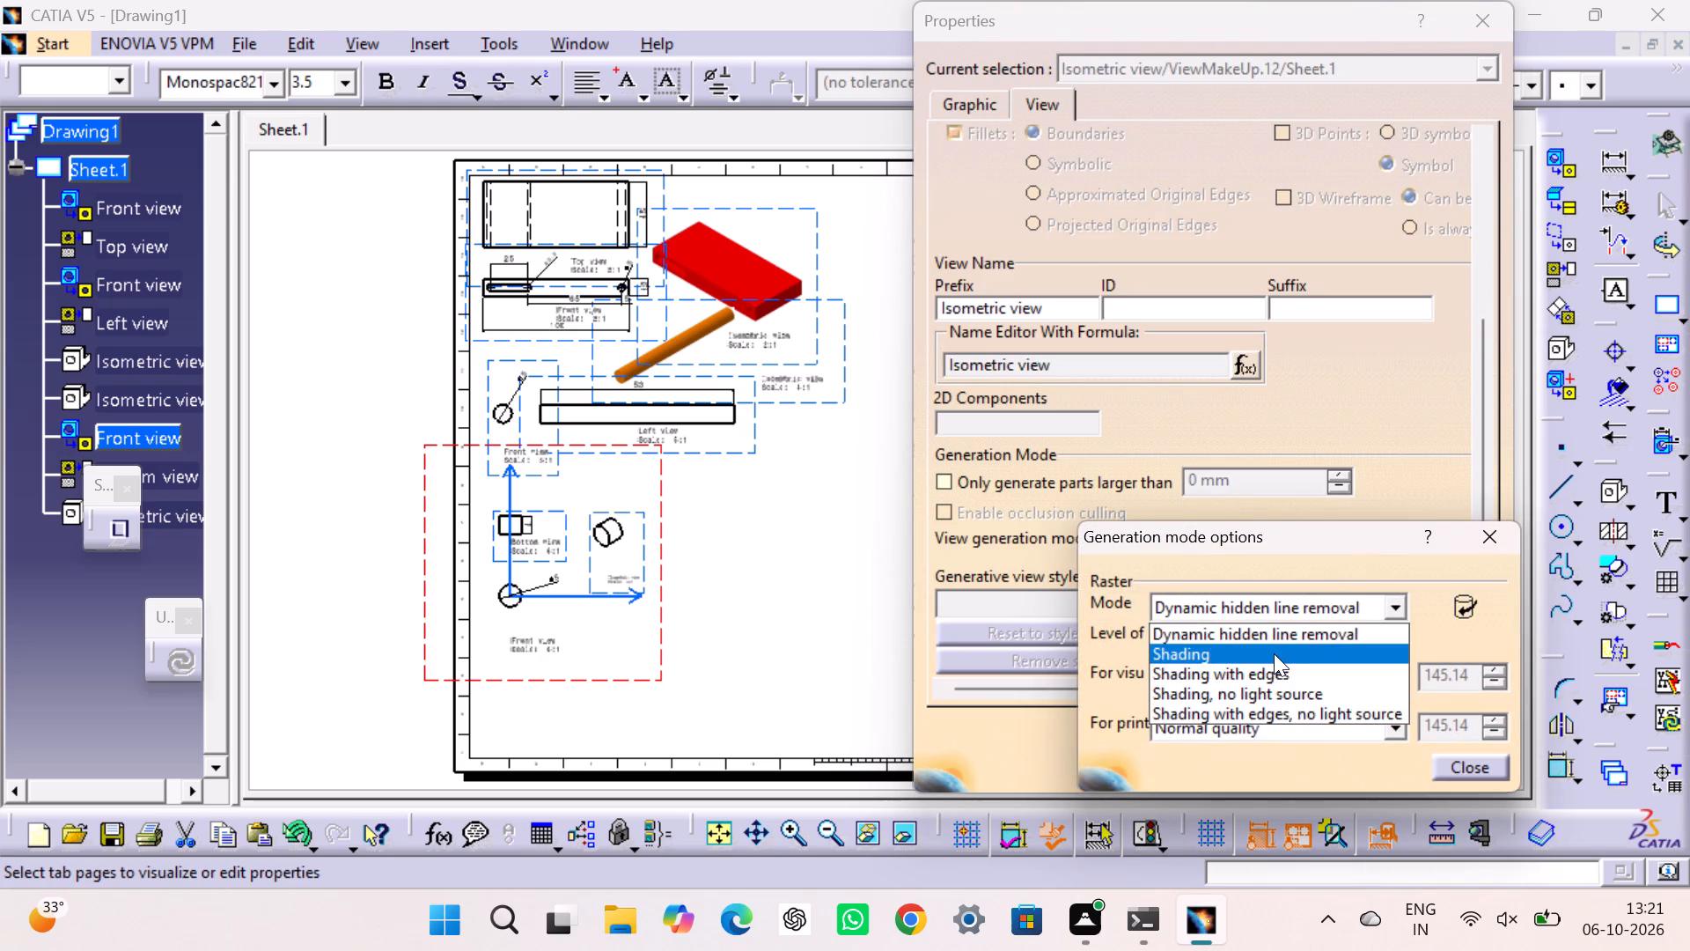
{"action": "left_click", "coordinate": [1274, 653]}
{"action": "left_click", "coordinate": [1464, 763]}
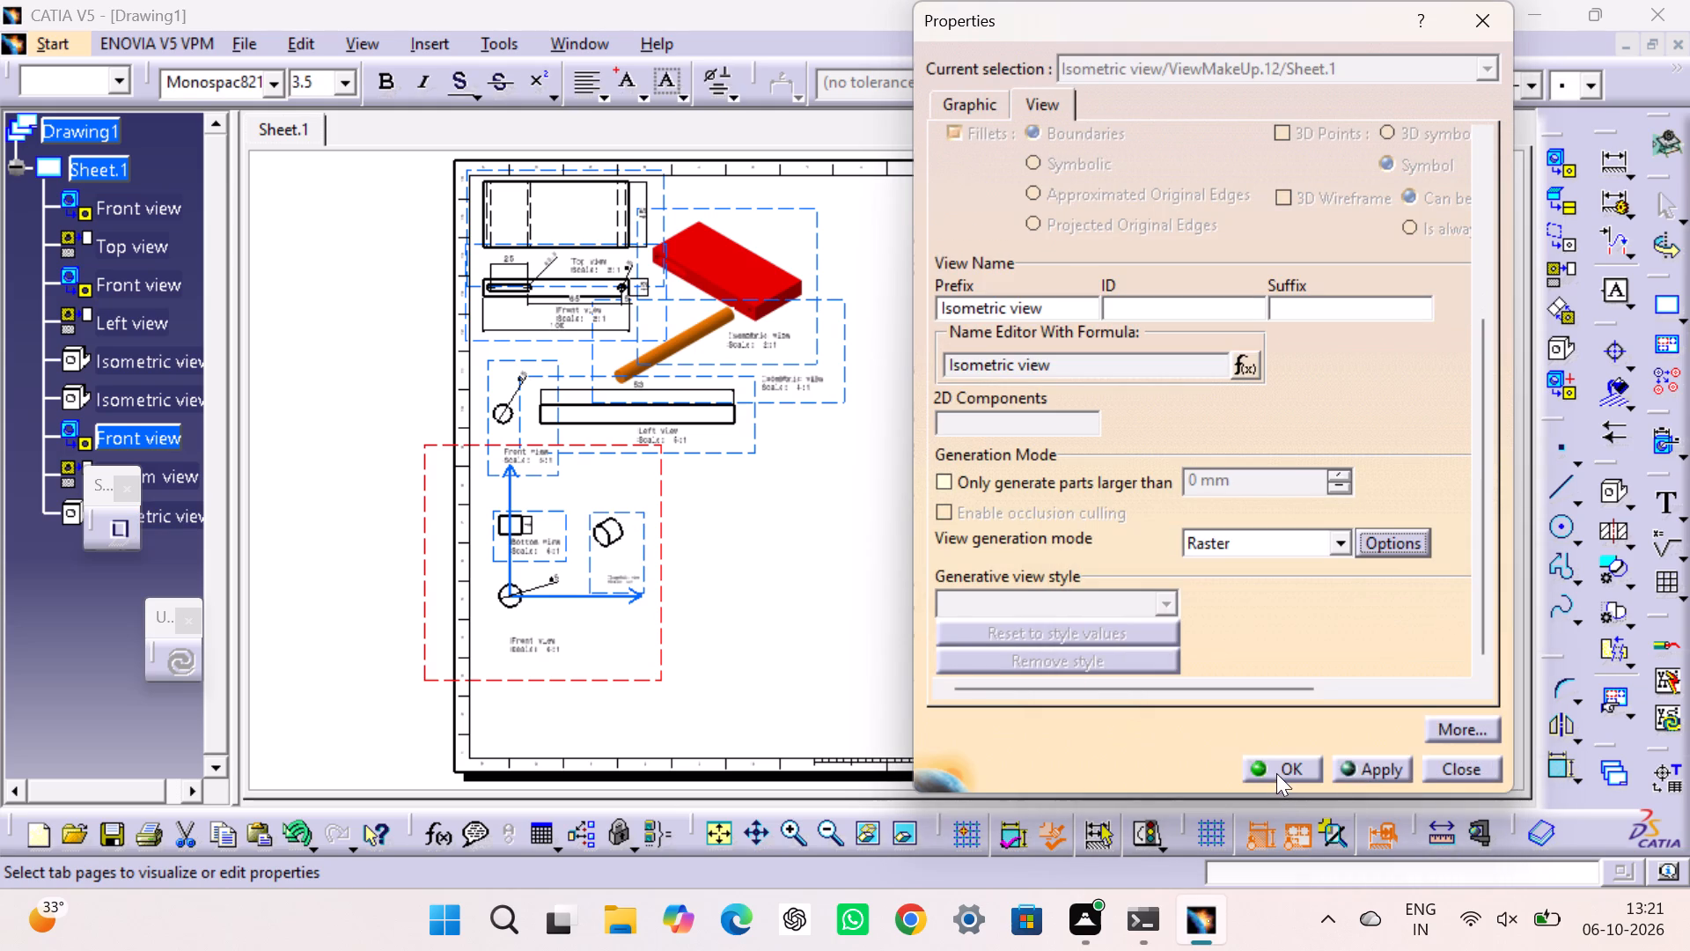
{"action": "left_click", "coordinate": [1276, 773]}
{"action": "left_click", "coordinate": [1151, 558]}
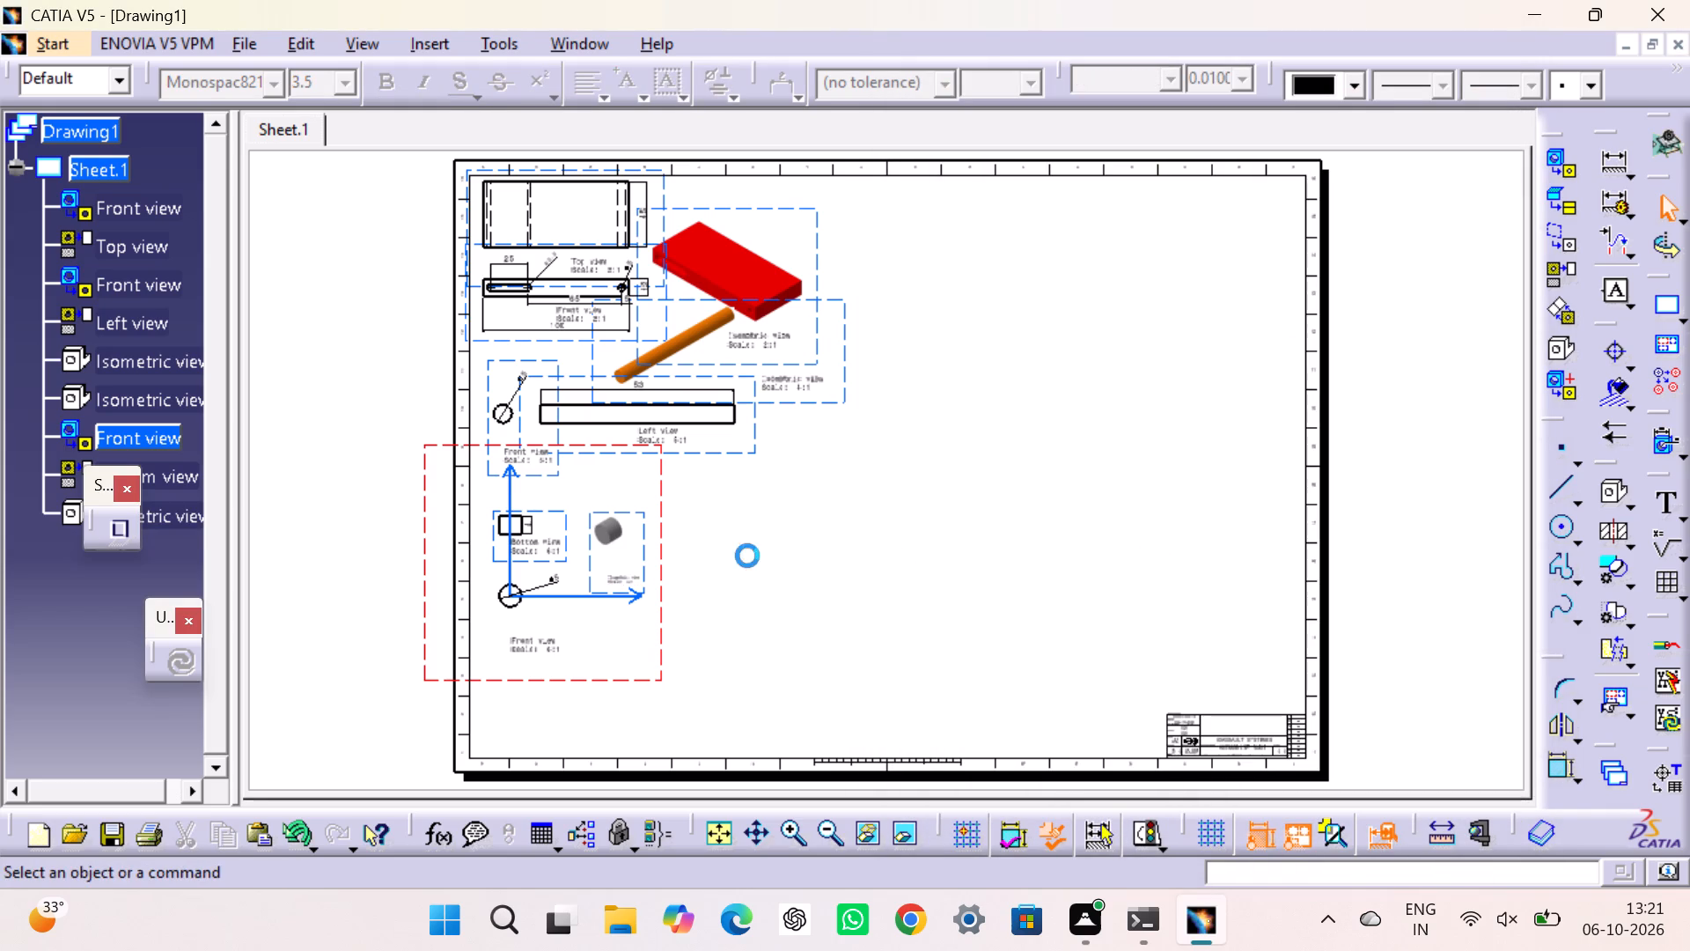
Enable 3D Colors for the pin's isometric view.
{"action": "right_click", "coordinate": [642, 521]}
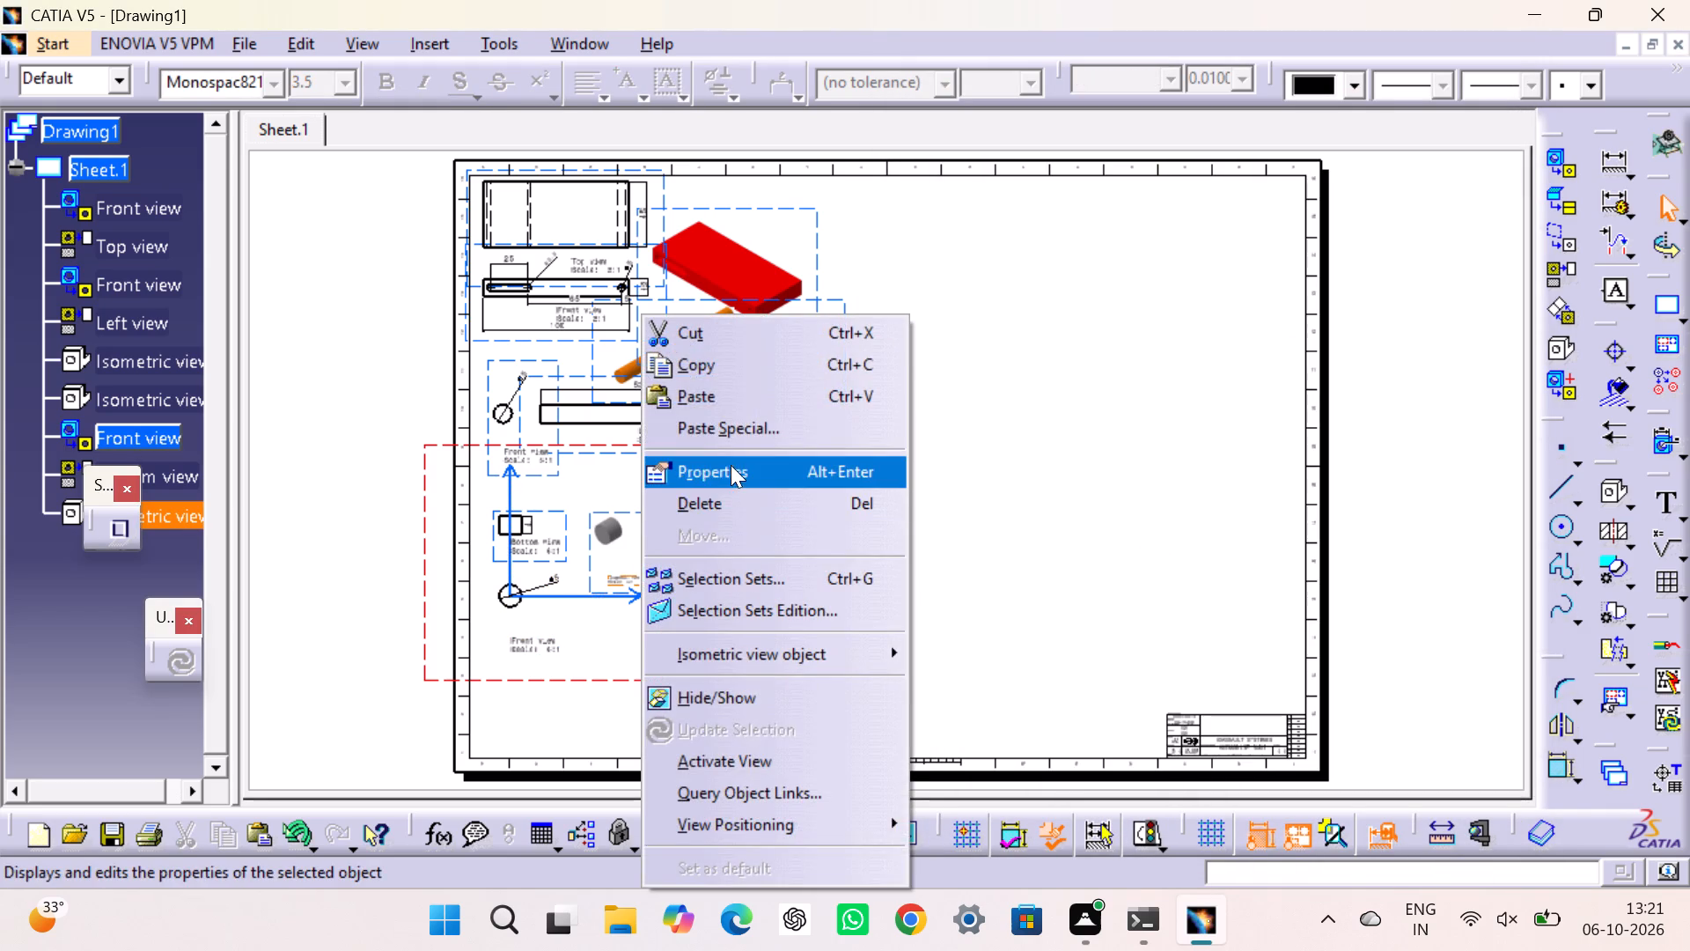
{"action": "left_click", "coordinate": [731, 465]}
{"action": "left_click", "coordinate": [1323, 346]}
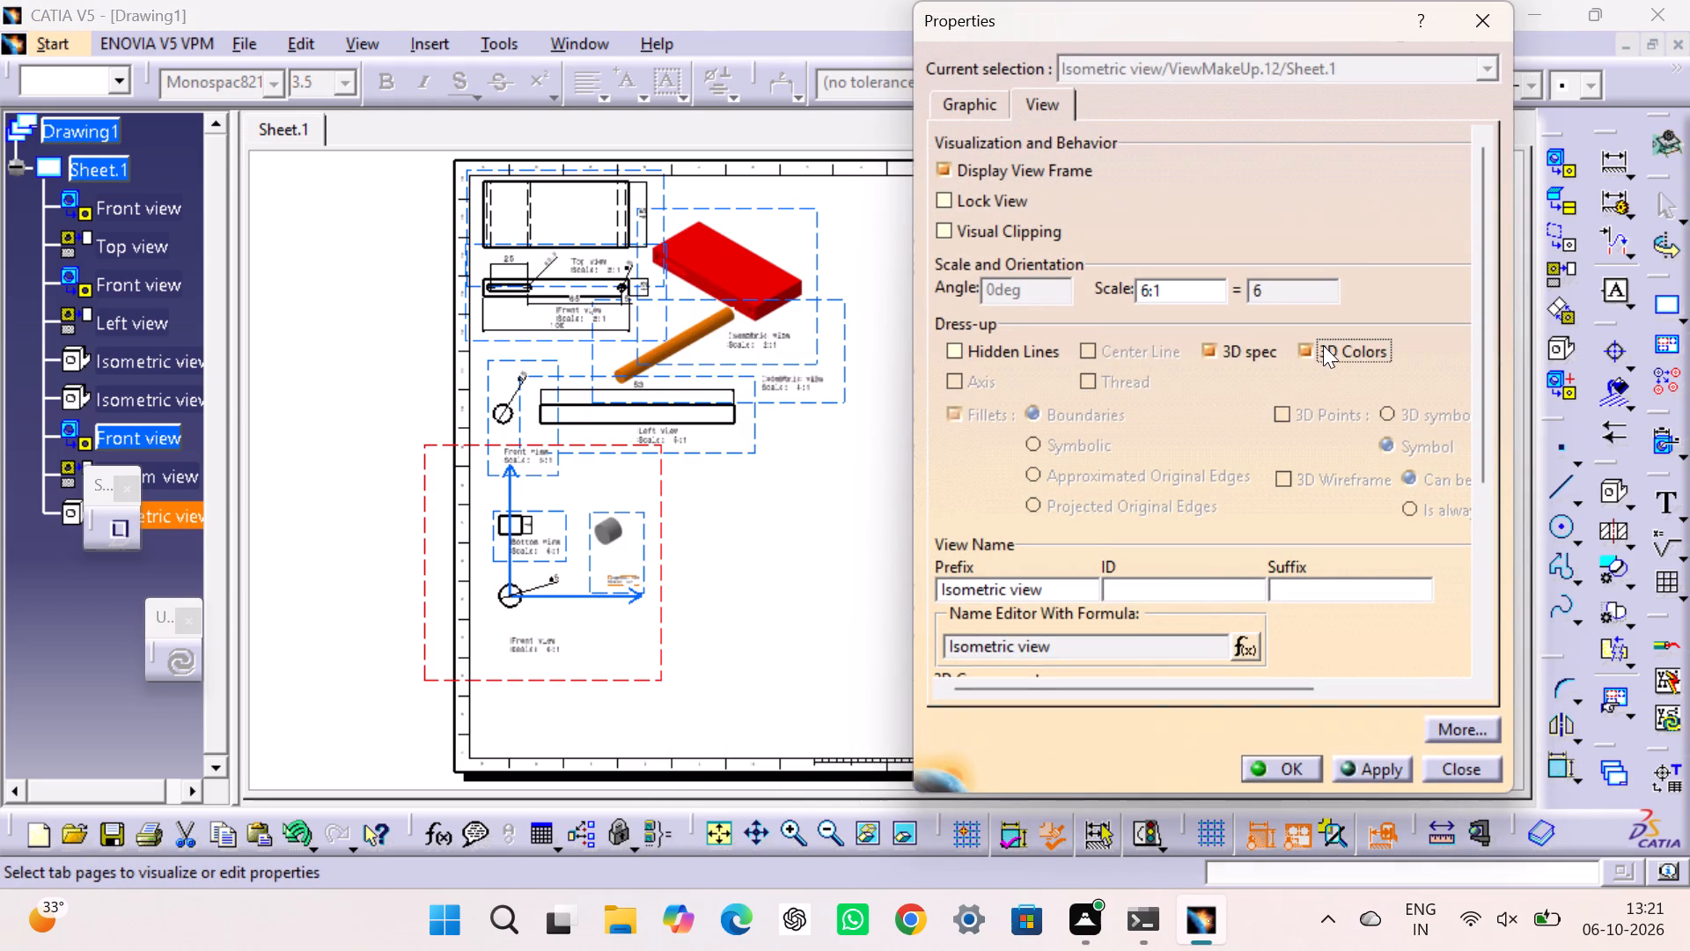
{"action": "left_click", "coordinate": [1317, 776]}
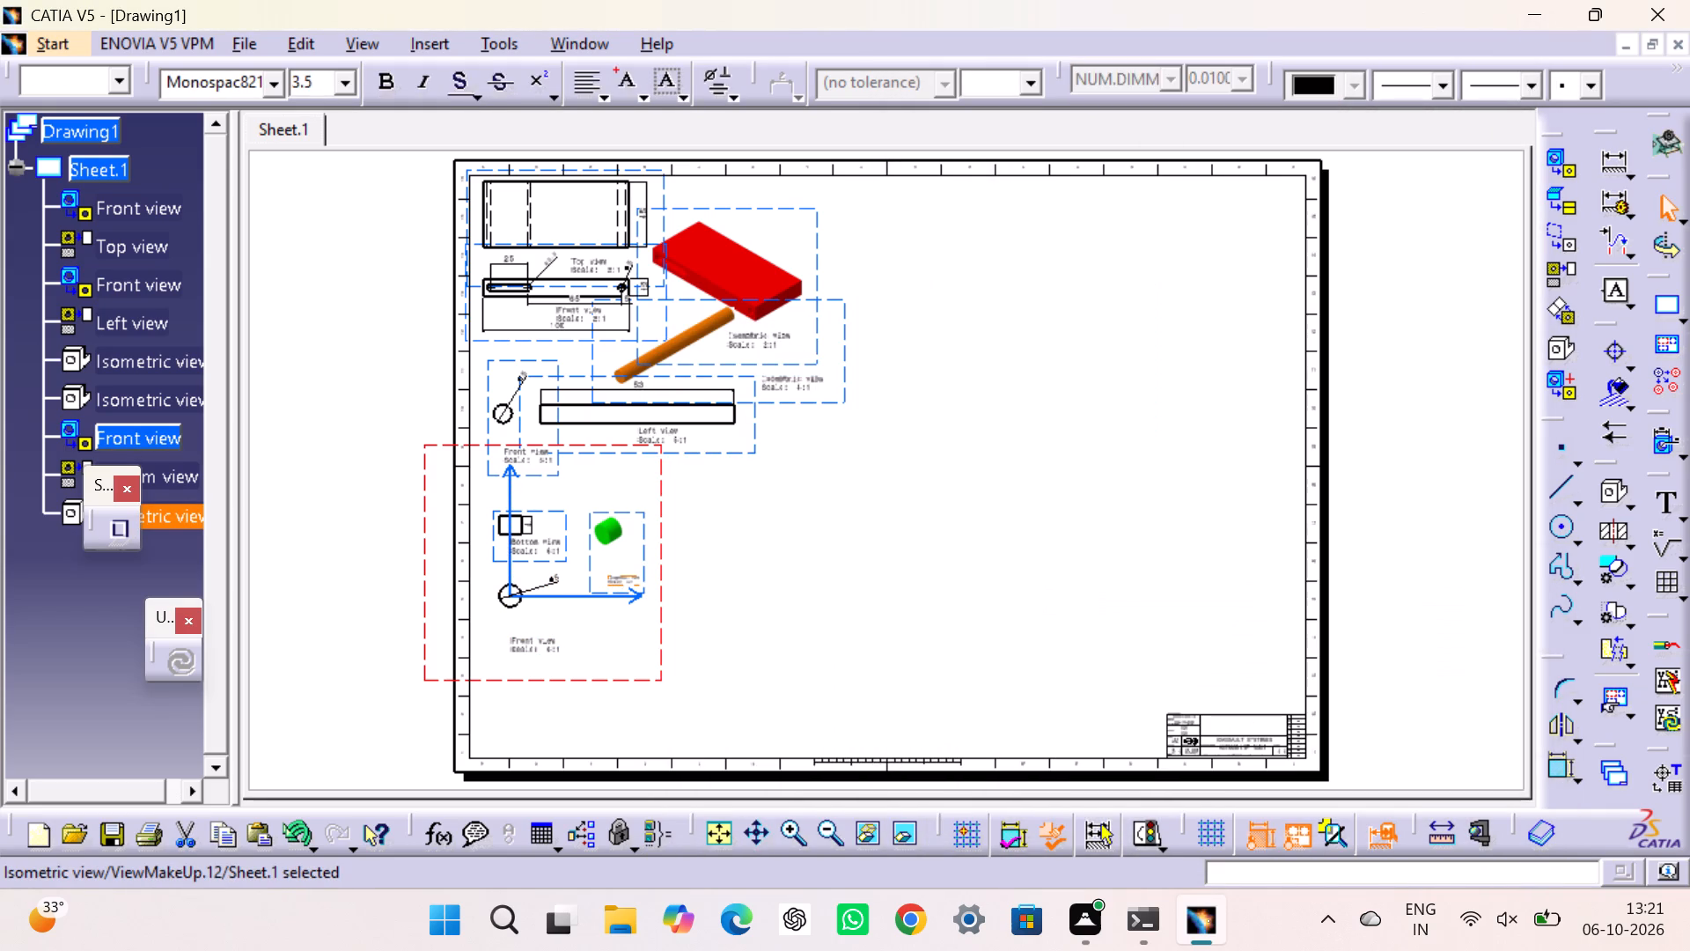
{"action": "left_click", "coordinate": [1113, 594]}
Move the pin's isometric view slightly upward on the sheet.
{"action": "left_click_drag", "start_coordinate": [622, 512], "coordinate": [622, 497]}
{"action": "left_click", "coordinate": [740, 520]}
Enlarge the label text of the pin's isometric view to 7 mm.
{"action": "left_click", "coordinate": [619, 567]}
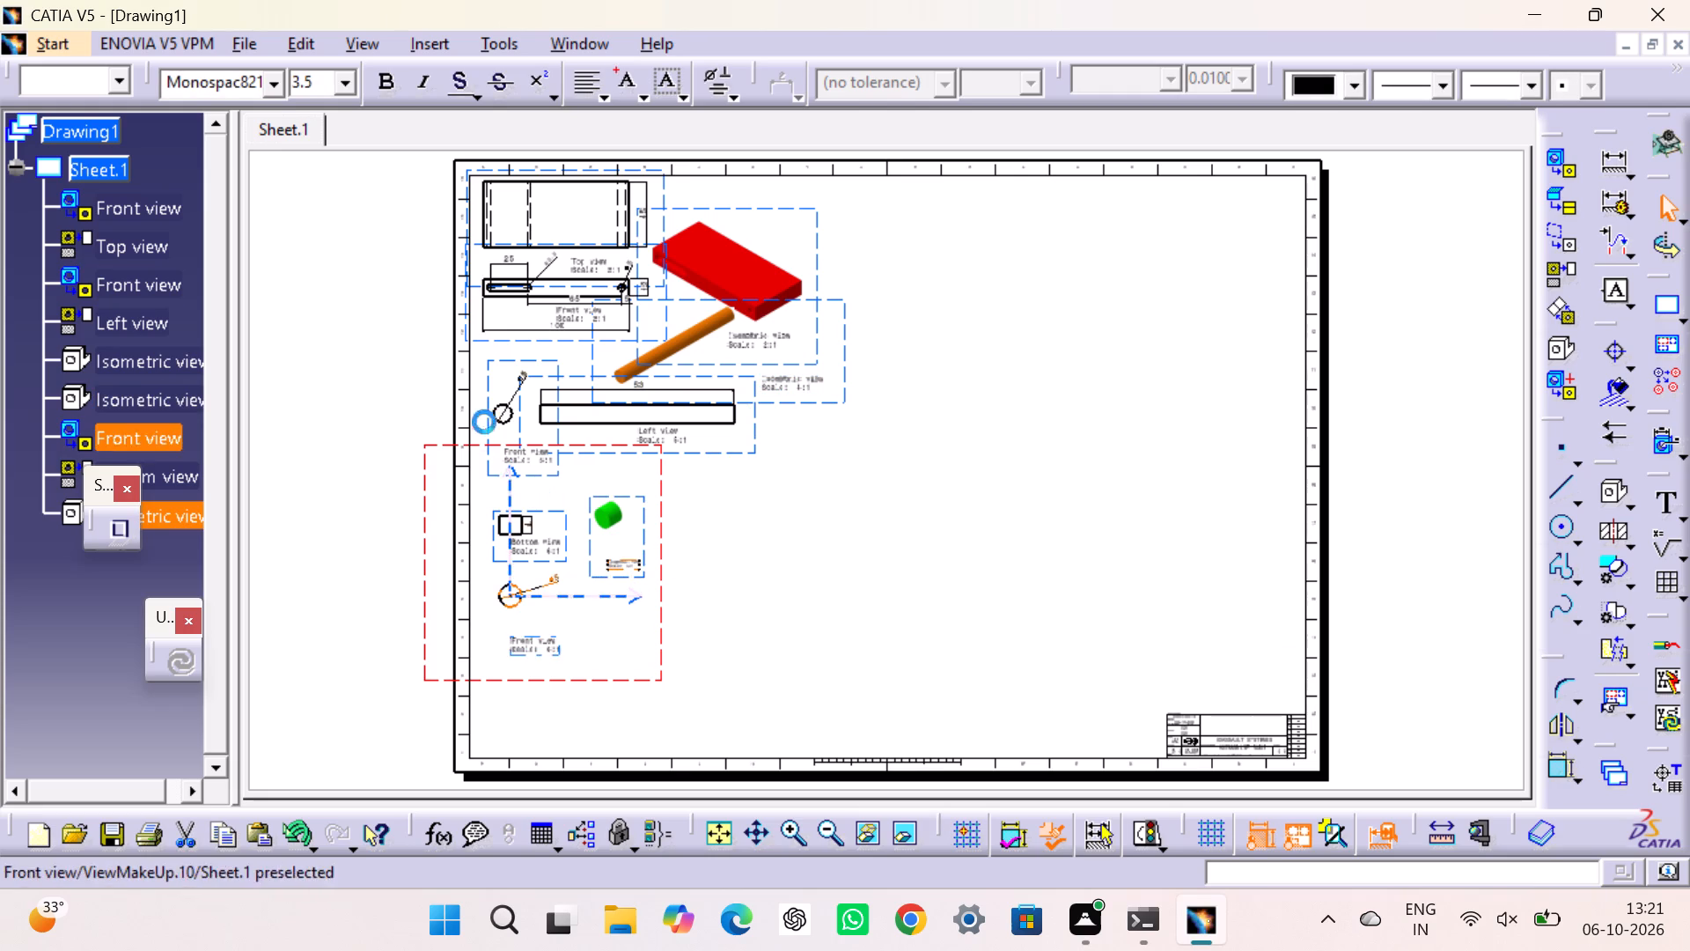
{"action": "left_click", "coordinate": [337, 79]}
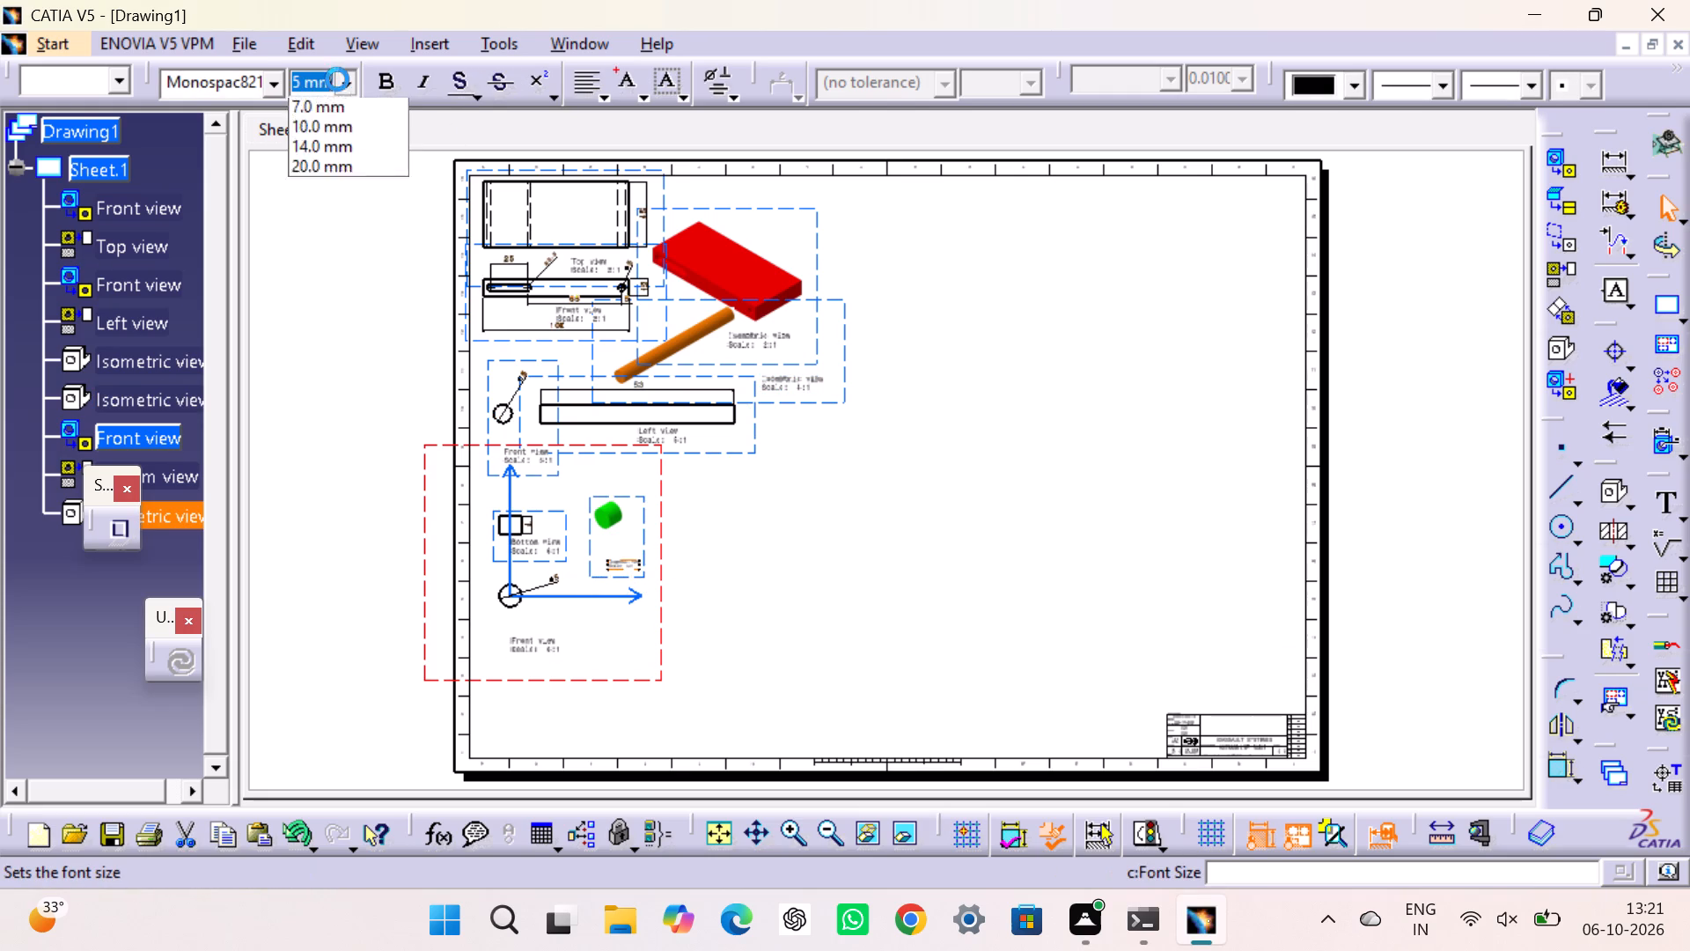
{"action": "left_click", "coordinate": [333, 173]}
{"action": "left_click", "coordinate": [1092, 576]}
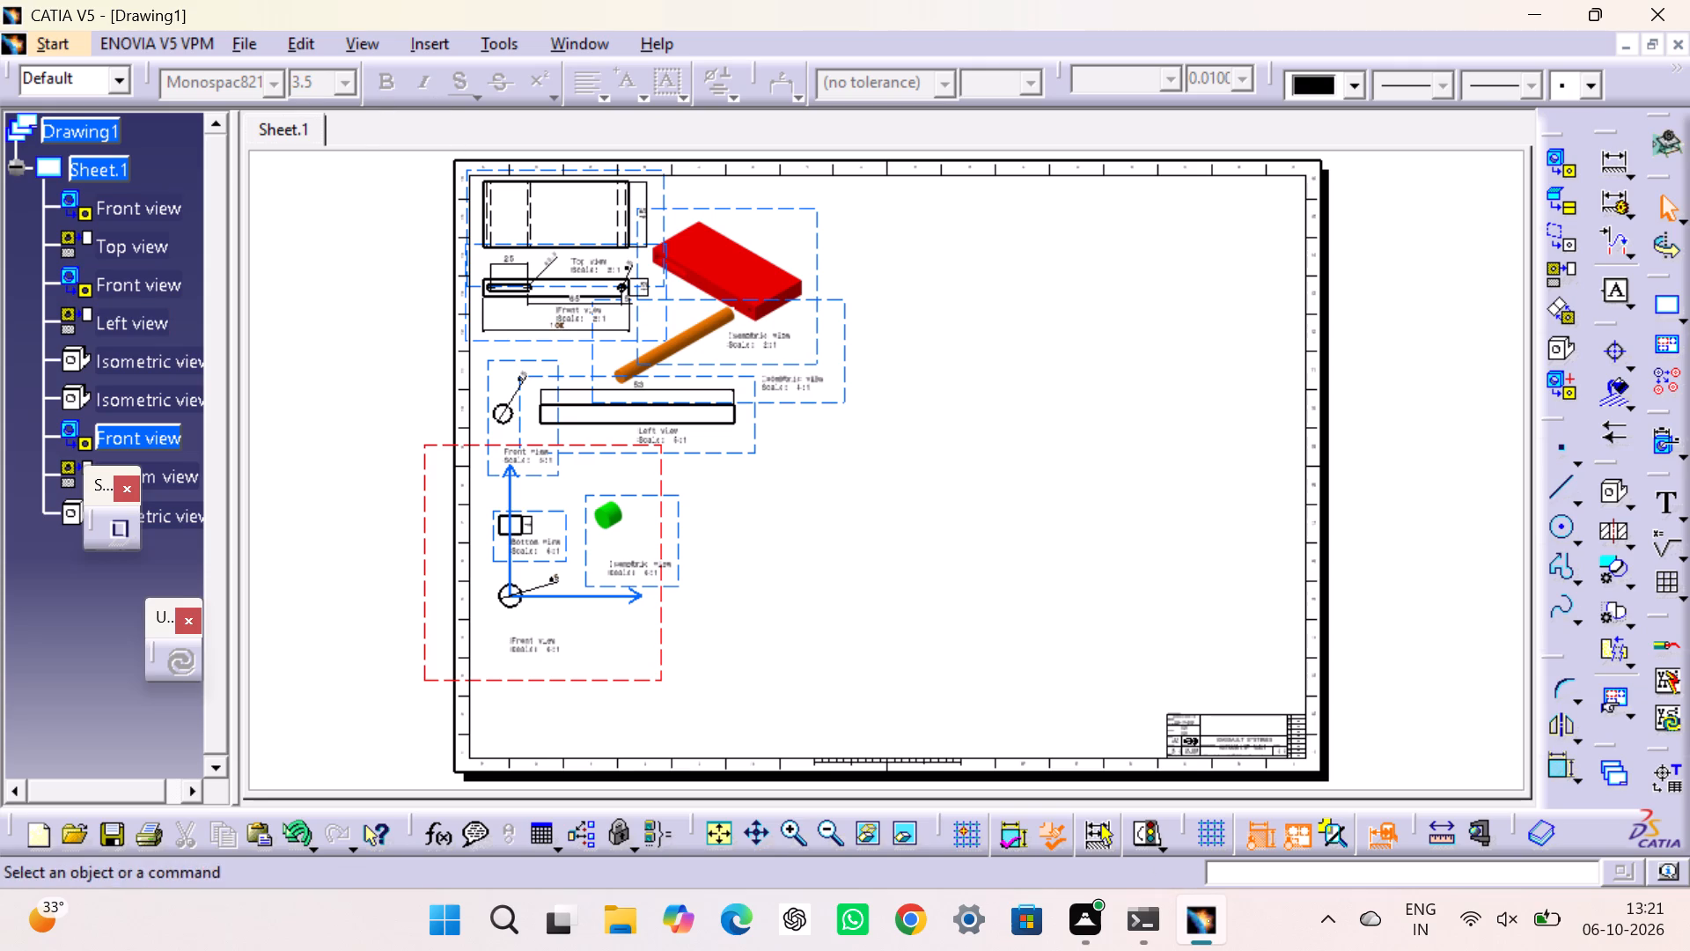
{"action": "left_click", "coordinate": [622, 571]}
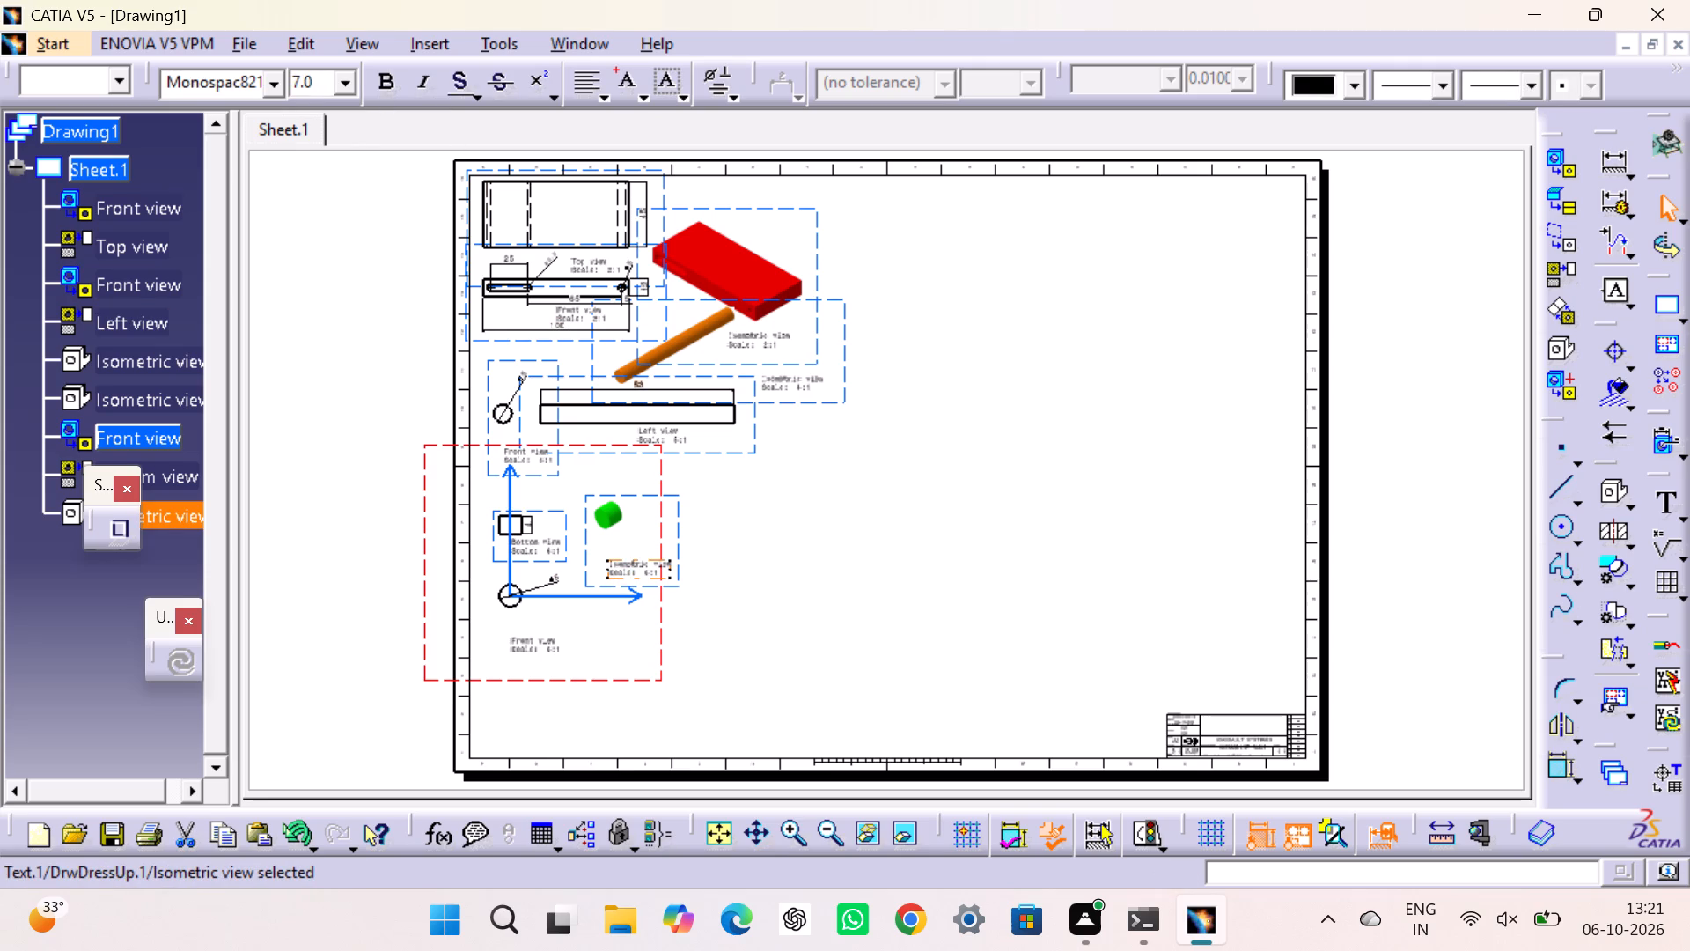
{"action": "left_click", "coordinate": [326, 299]}
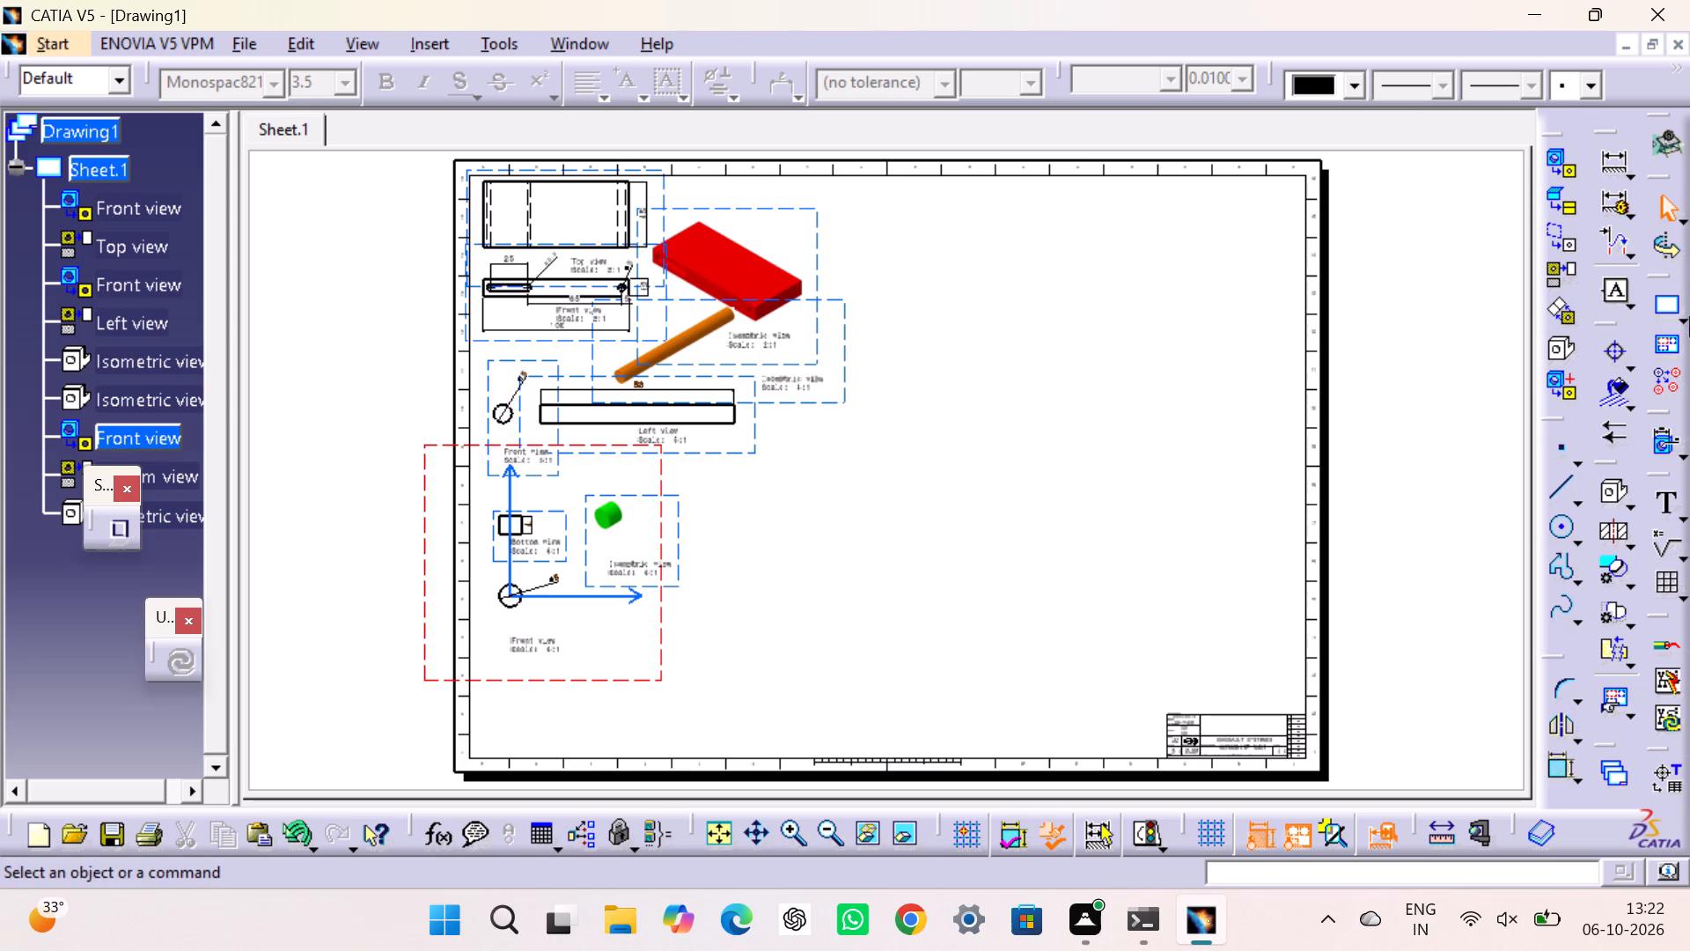
Create a front view of the link pin from its flat front face and place it below the pin's front view.
{"action": "left_click", "coordinate": [1561, 166]}
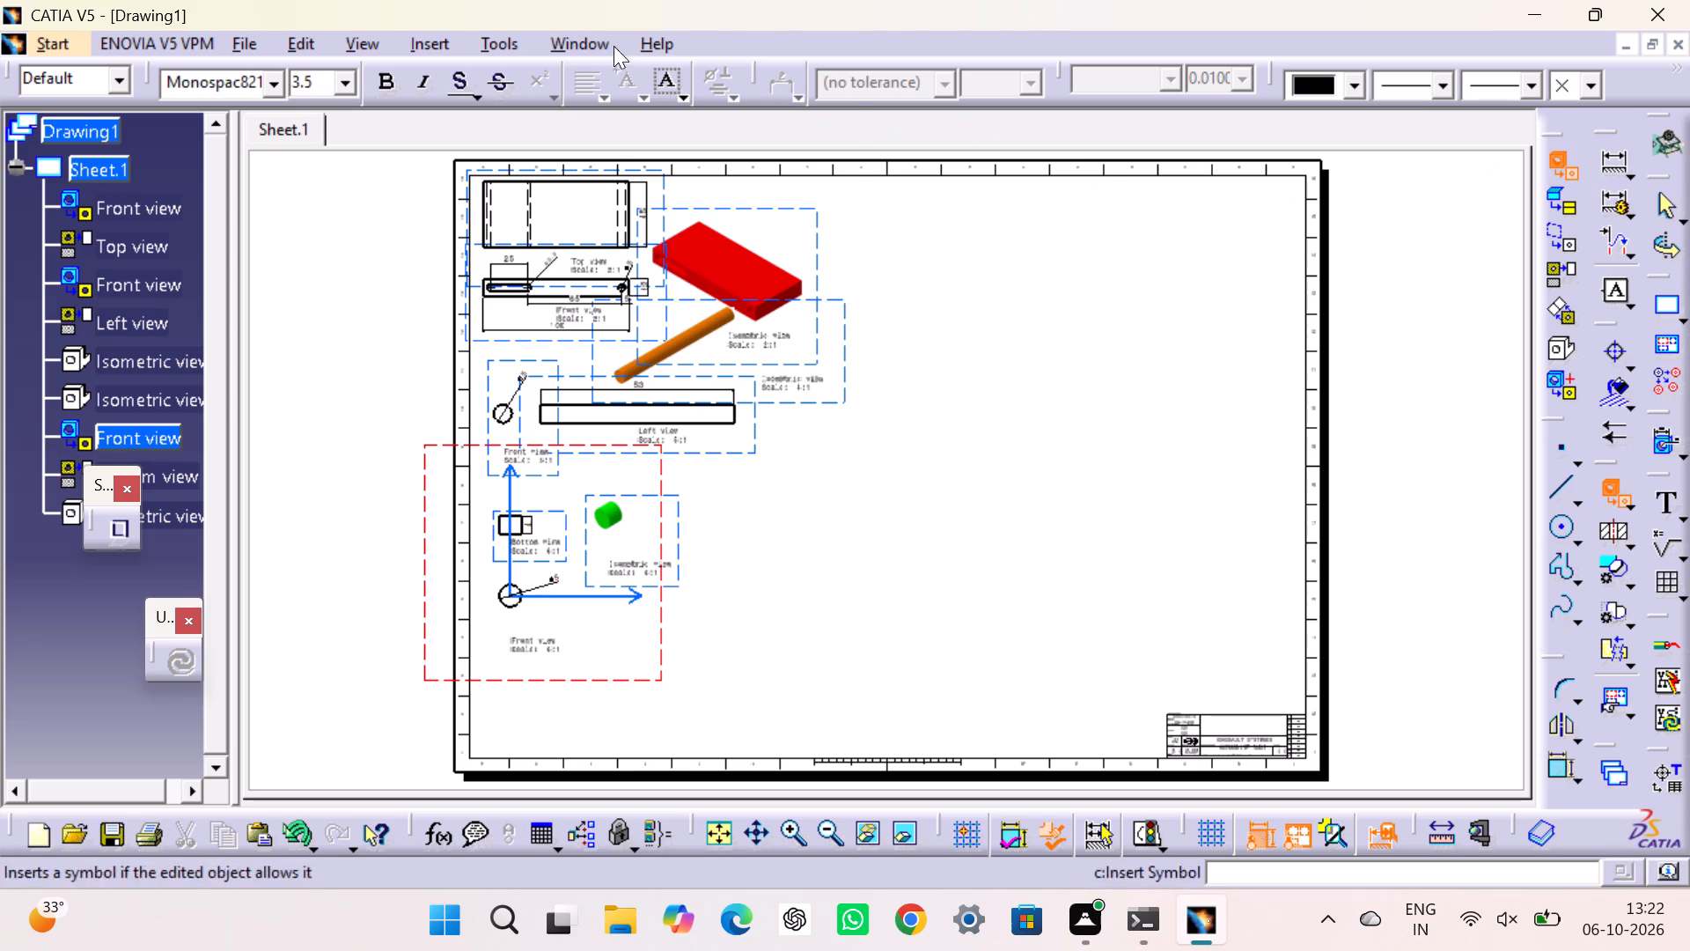
{"action": "left_click", "coordinate": [584, 39]}
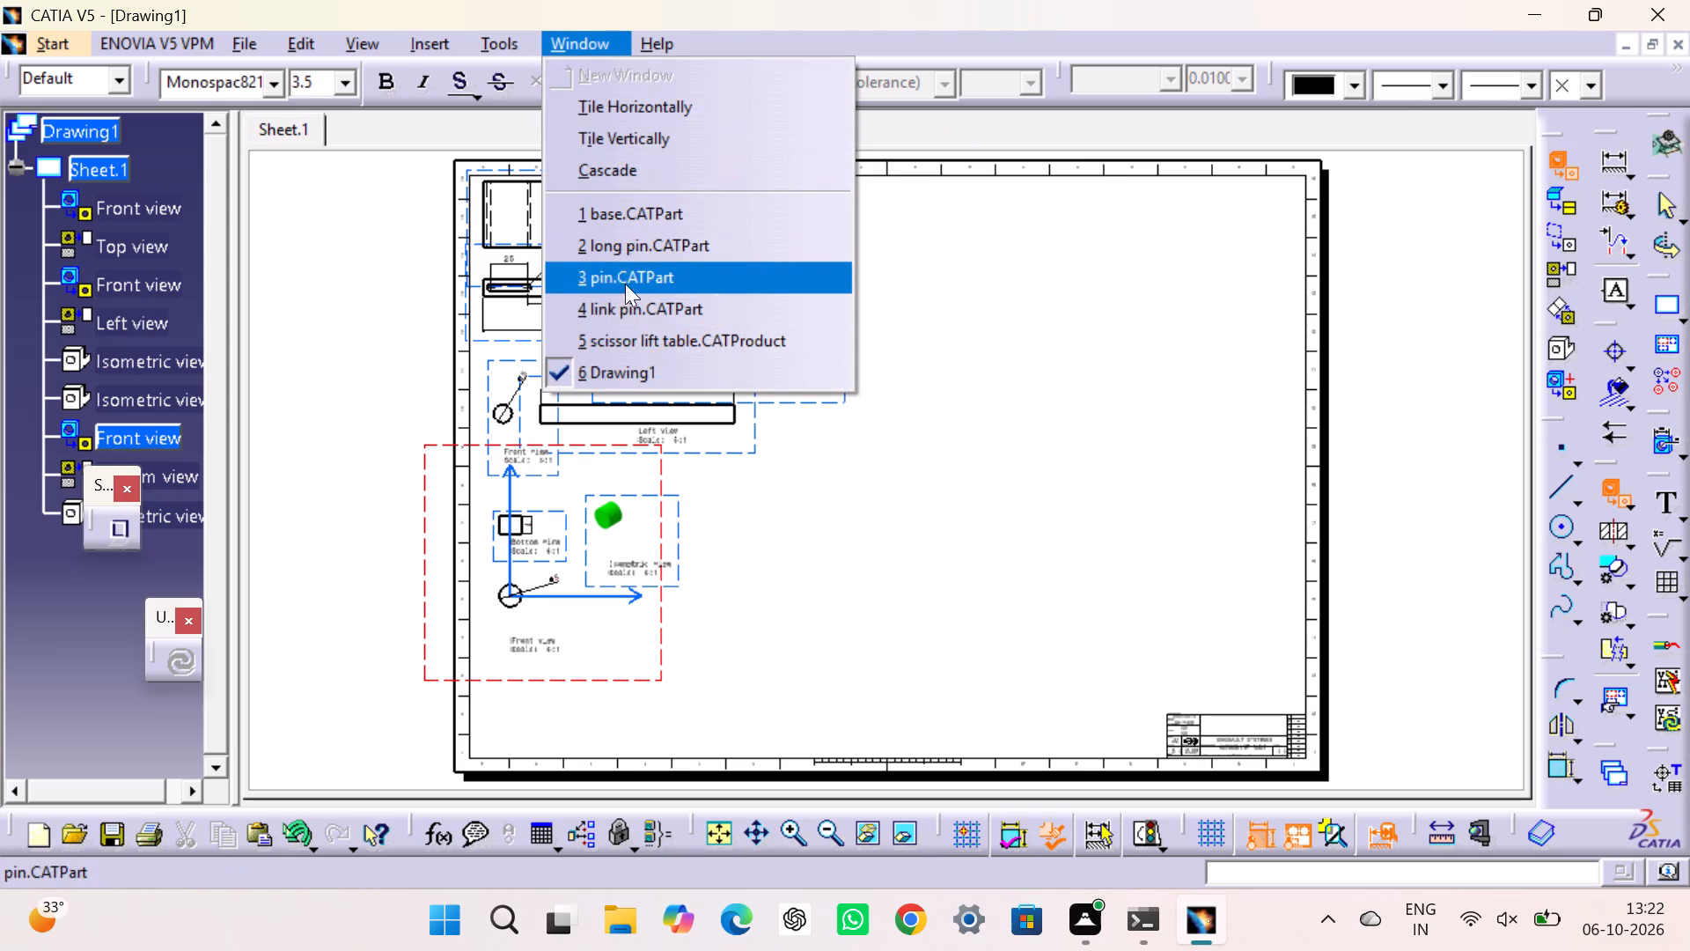
{"action": "left_click", "coordinate": [636, 310]}
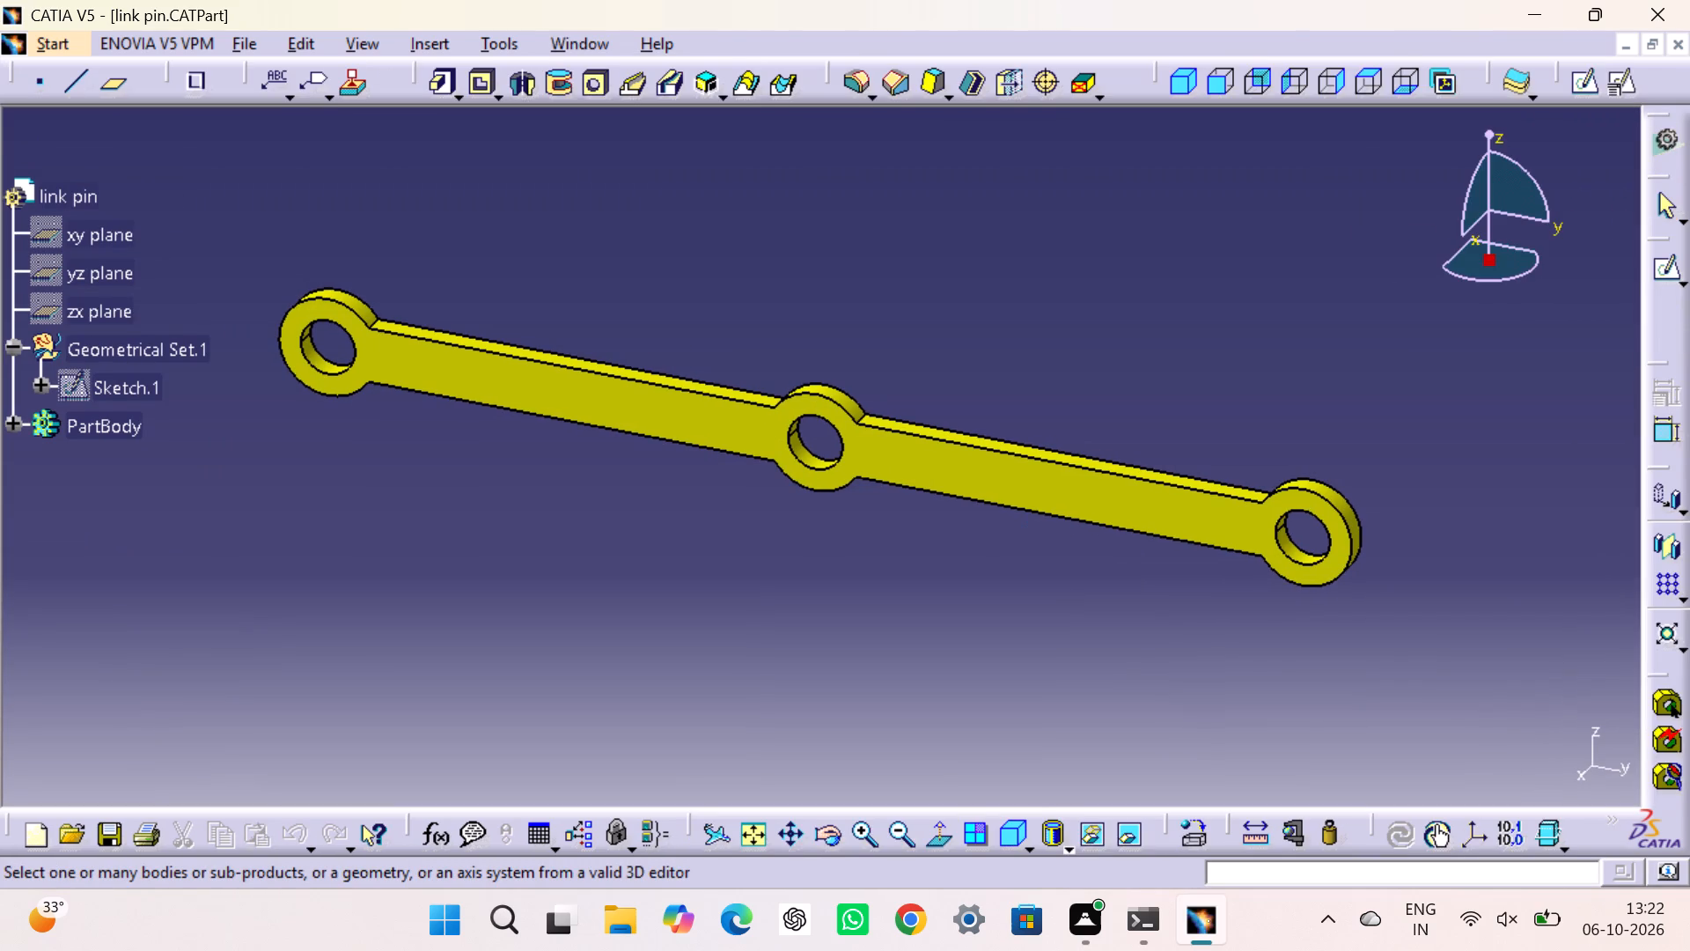
{"action": "left_click", "coordinate": [1010, 831]}
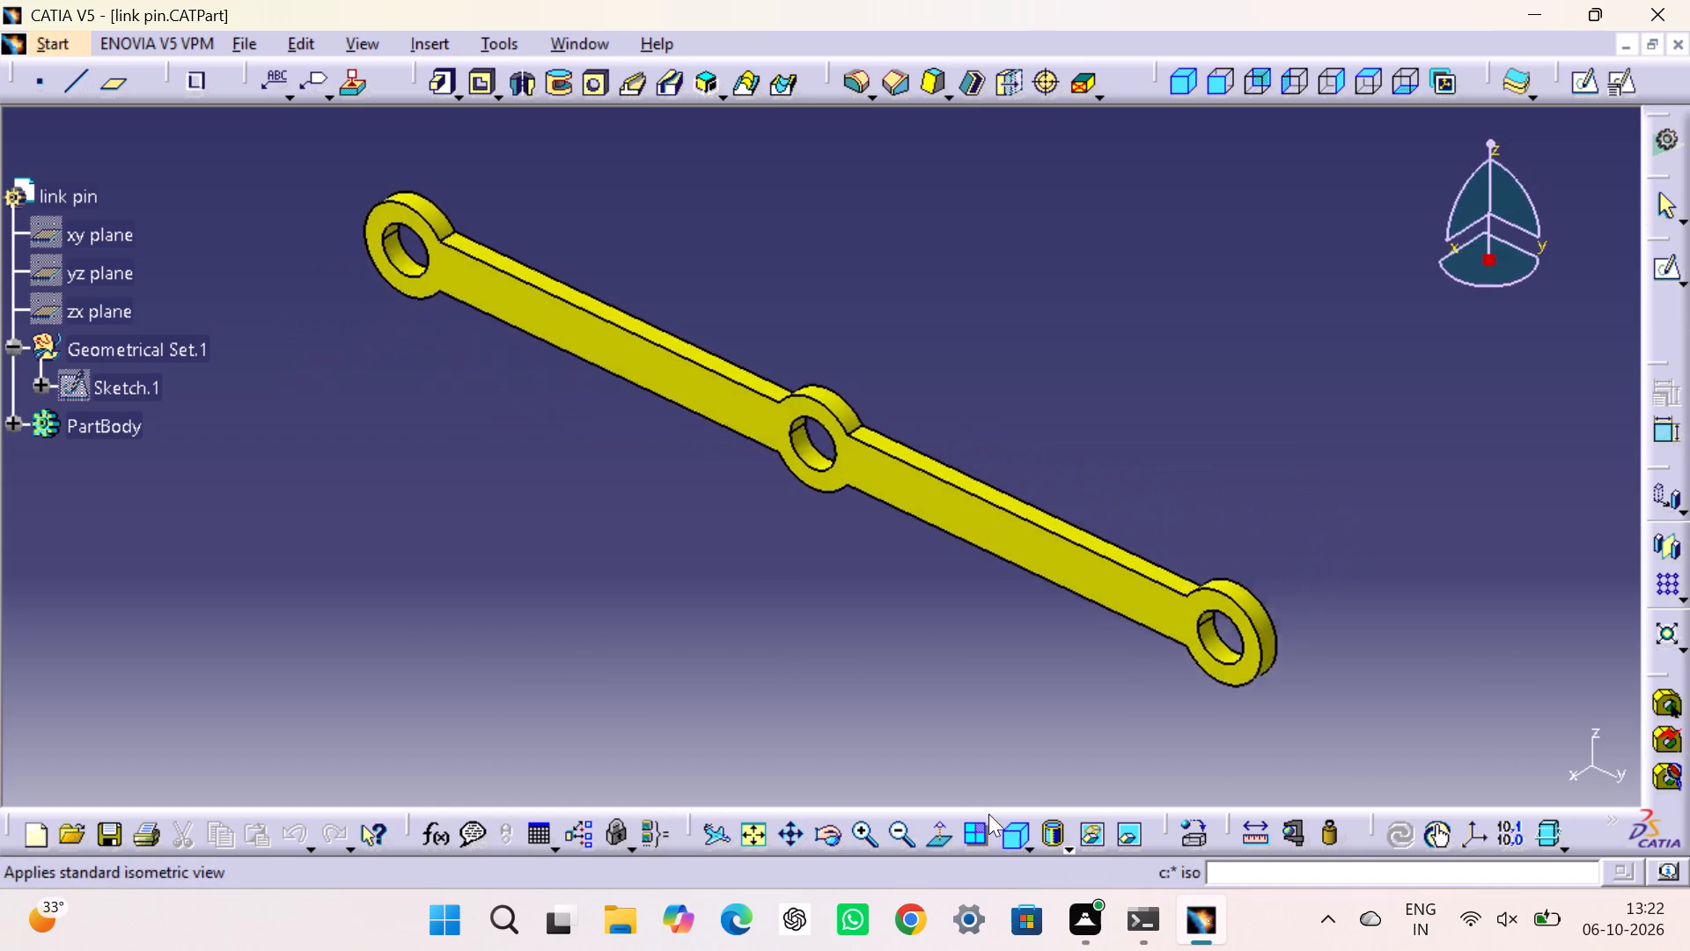
{"action": "left_click", "coordinate": [687, 367]}
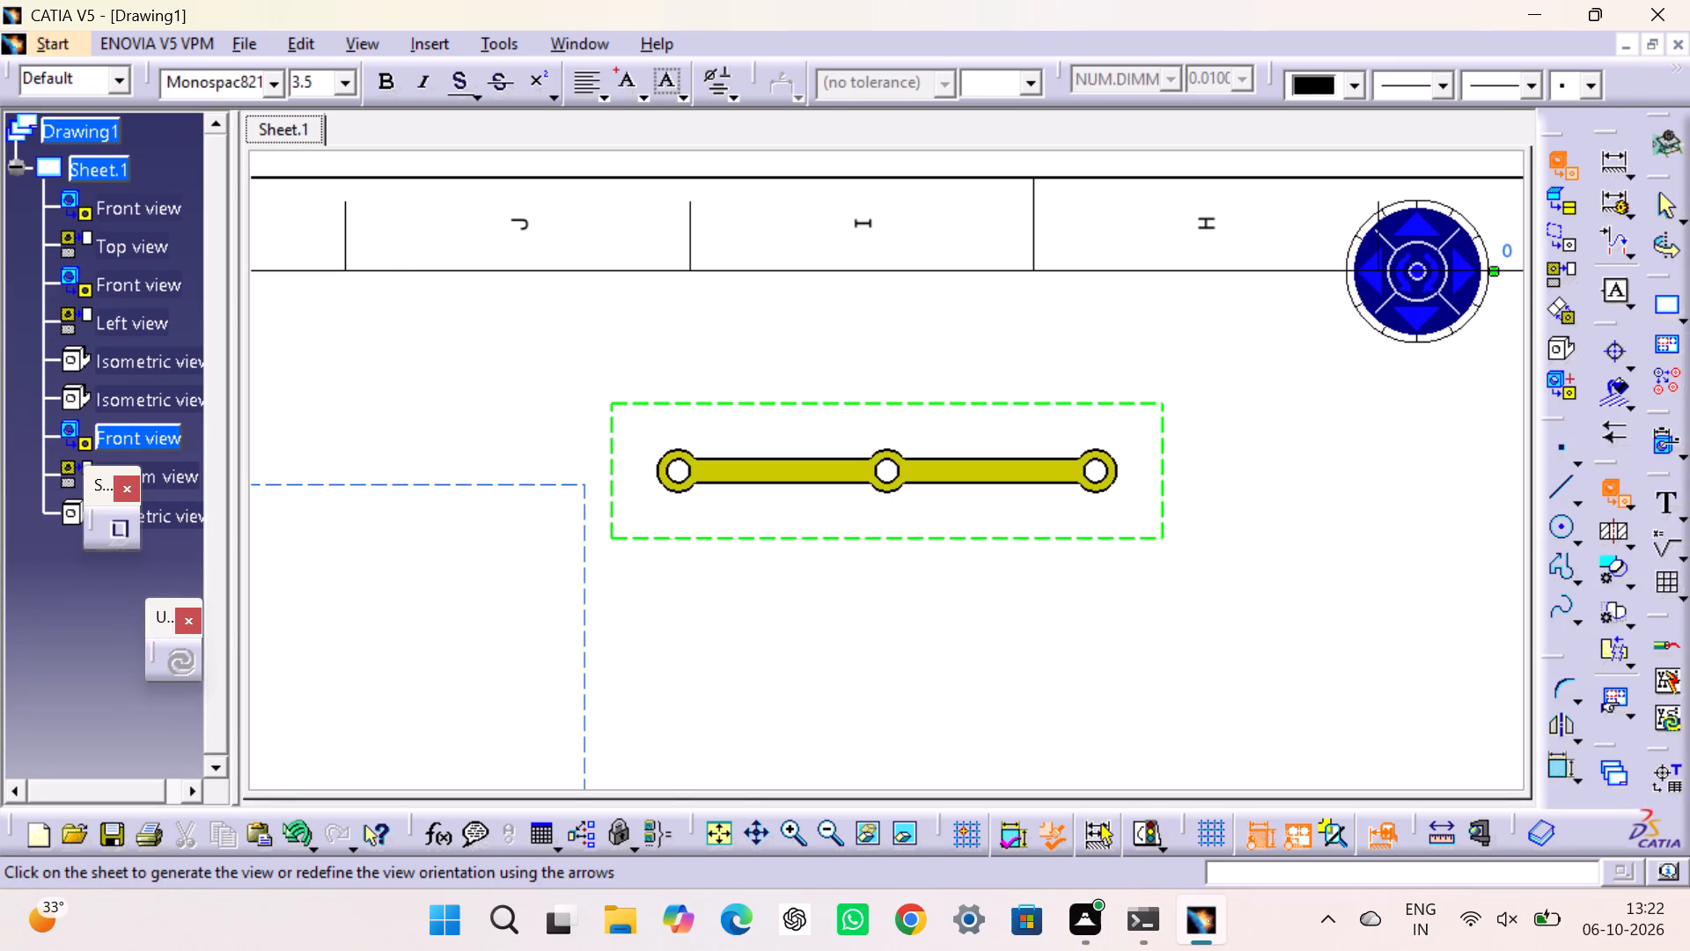
{"action": "left_click", "coordinate": [718, 830]}
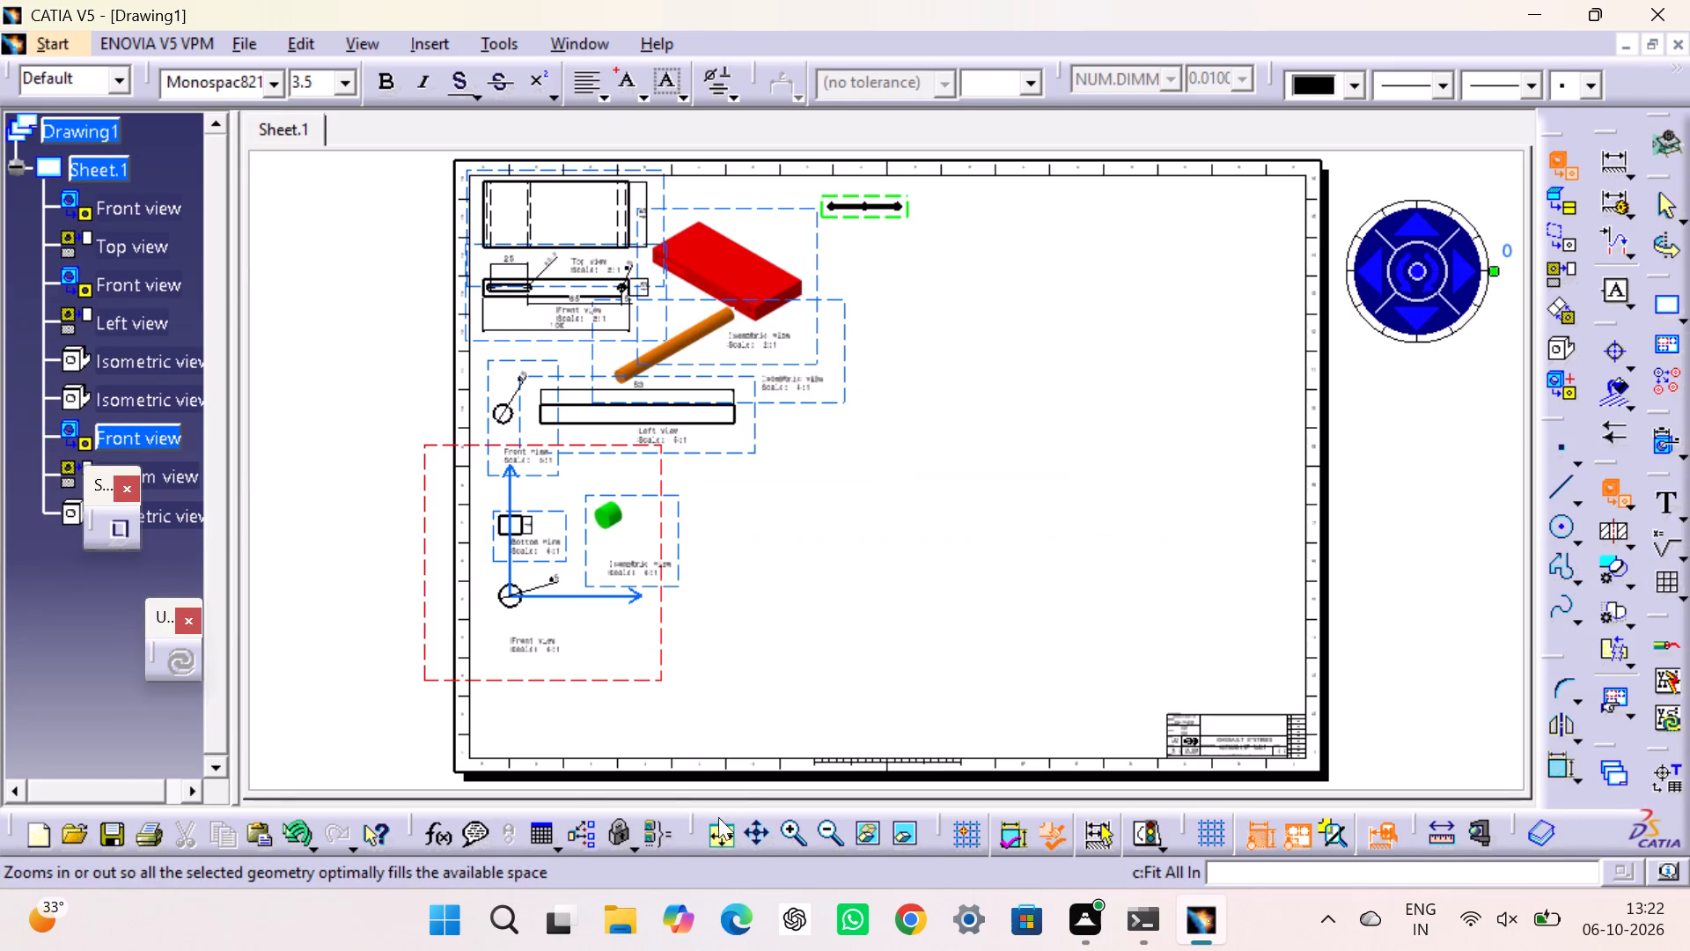
{"action": "left_click_drag", "start_coordinate": [899, 215], "coordinate": [655, 760]}
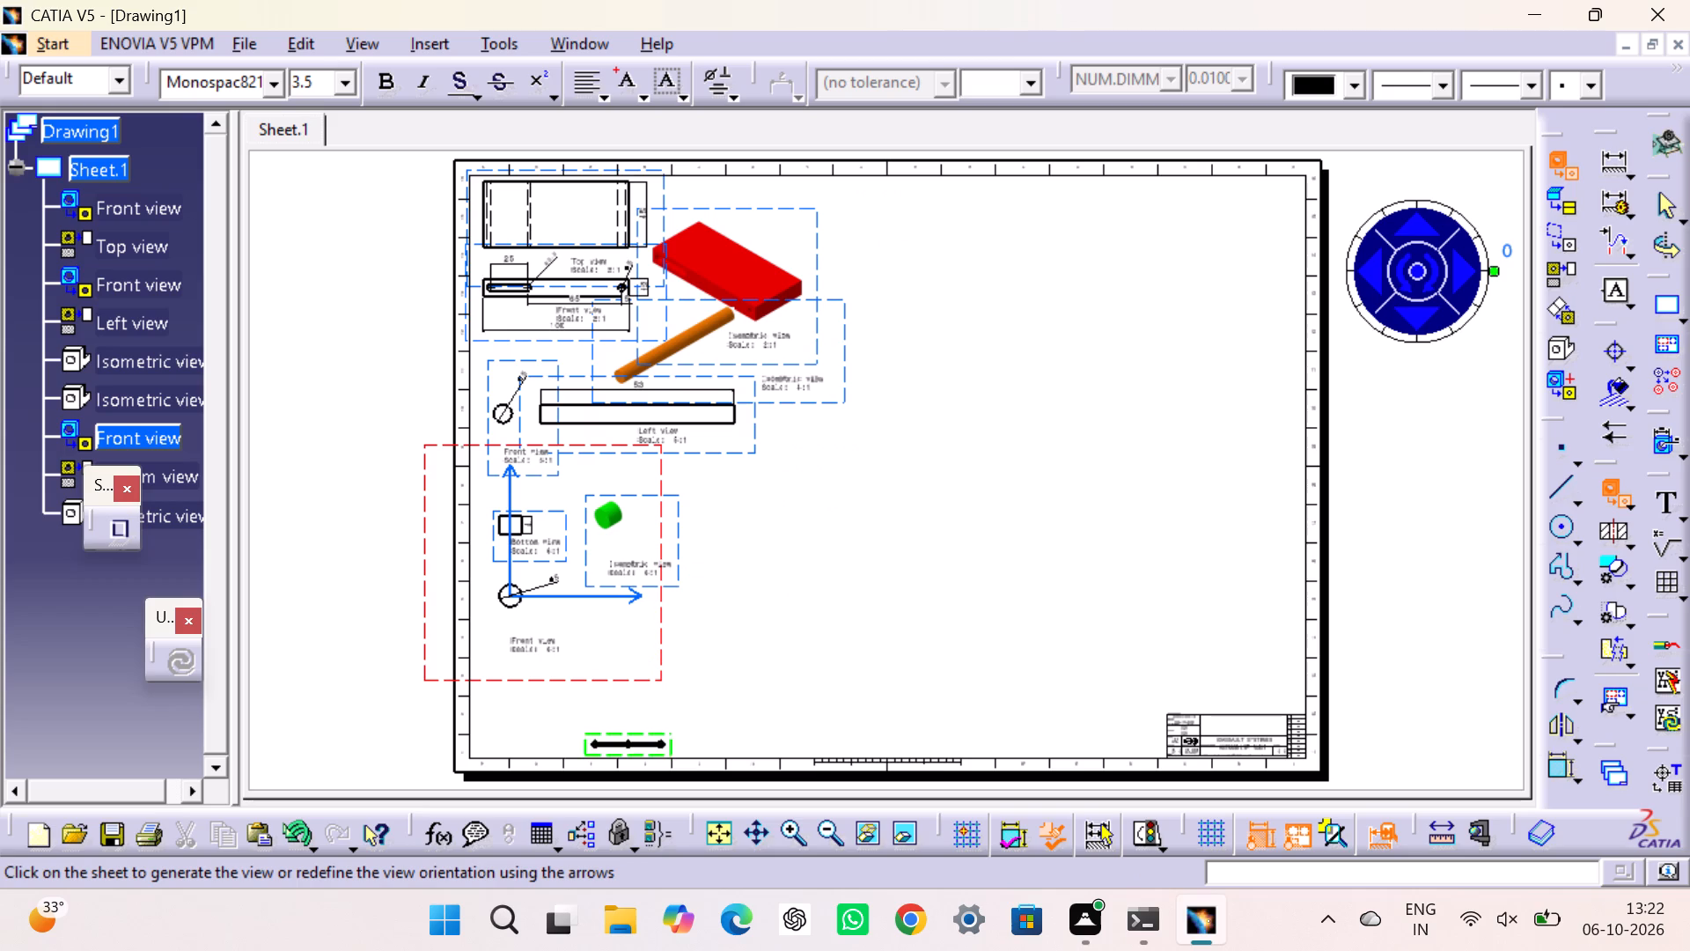
{"action": "left_click_drag", "start_coordinate": [655, 760], "coordinate": [584, 723]}
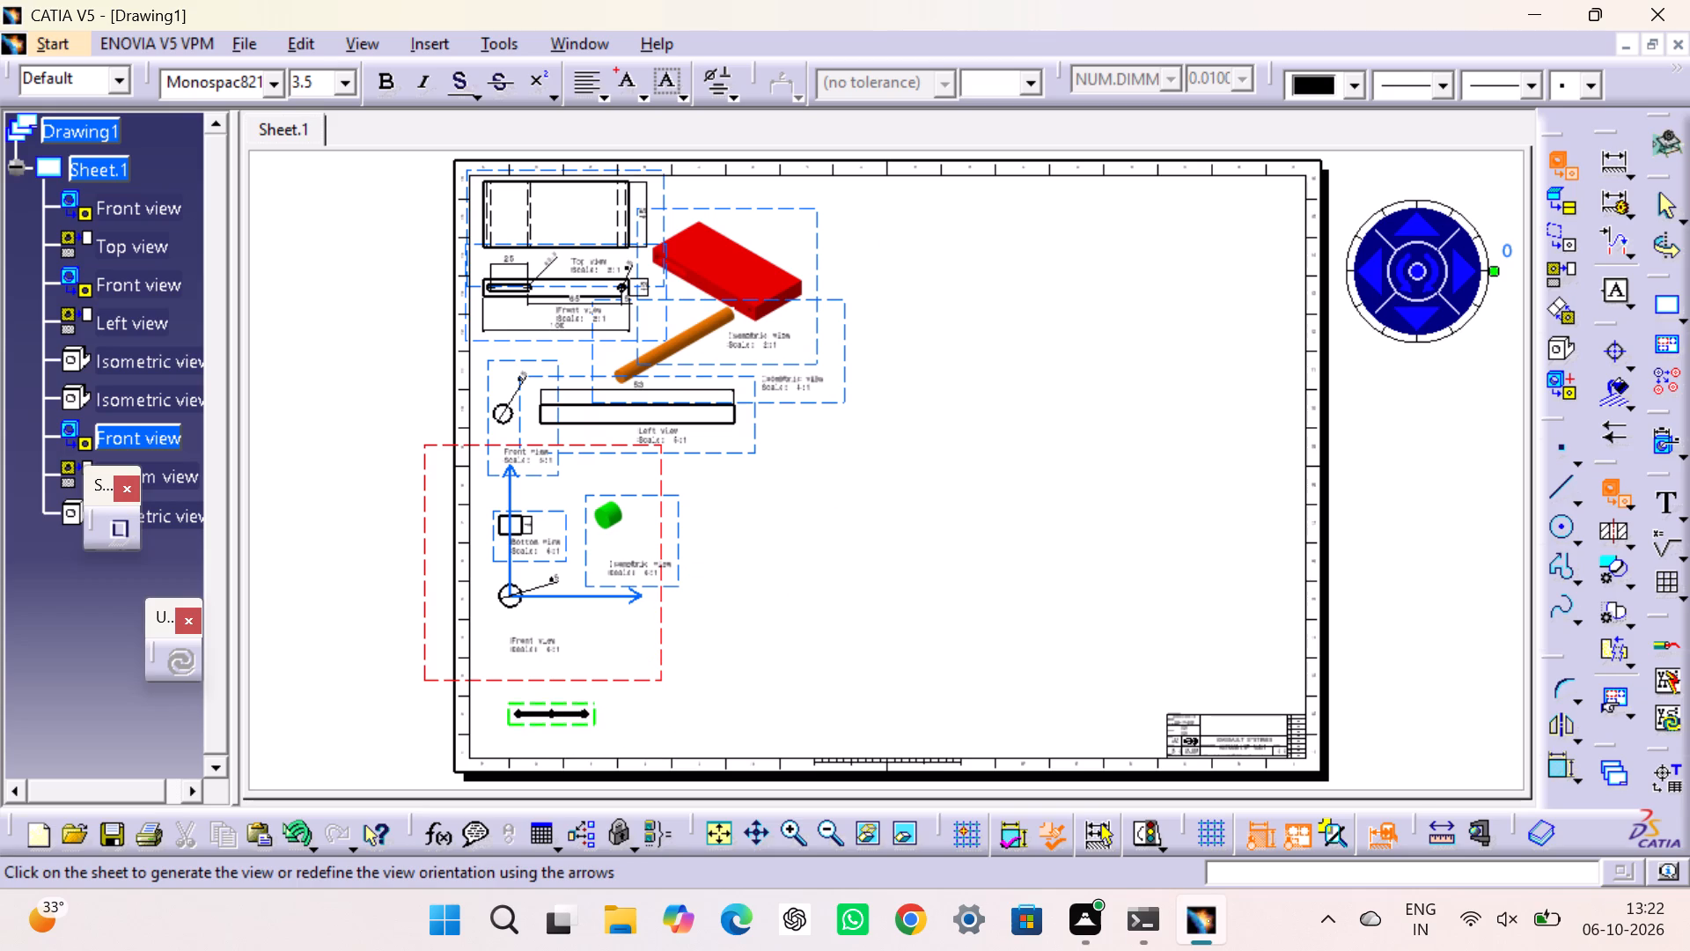
{"action": "left_click_drag", "start_coordinate": [584, 723], "coordinate": [588, 721]}
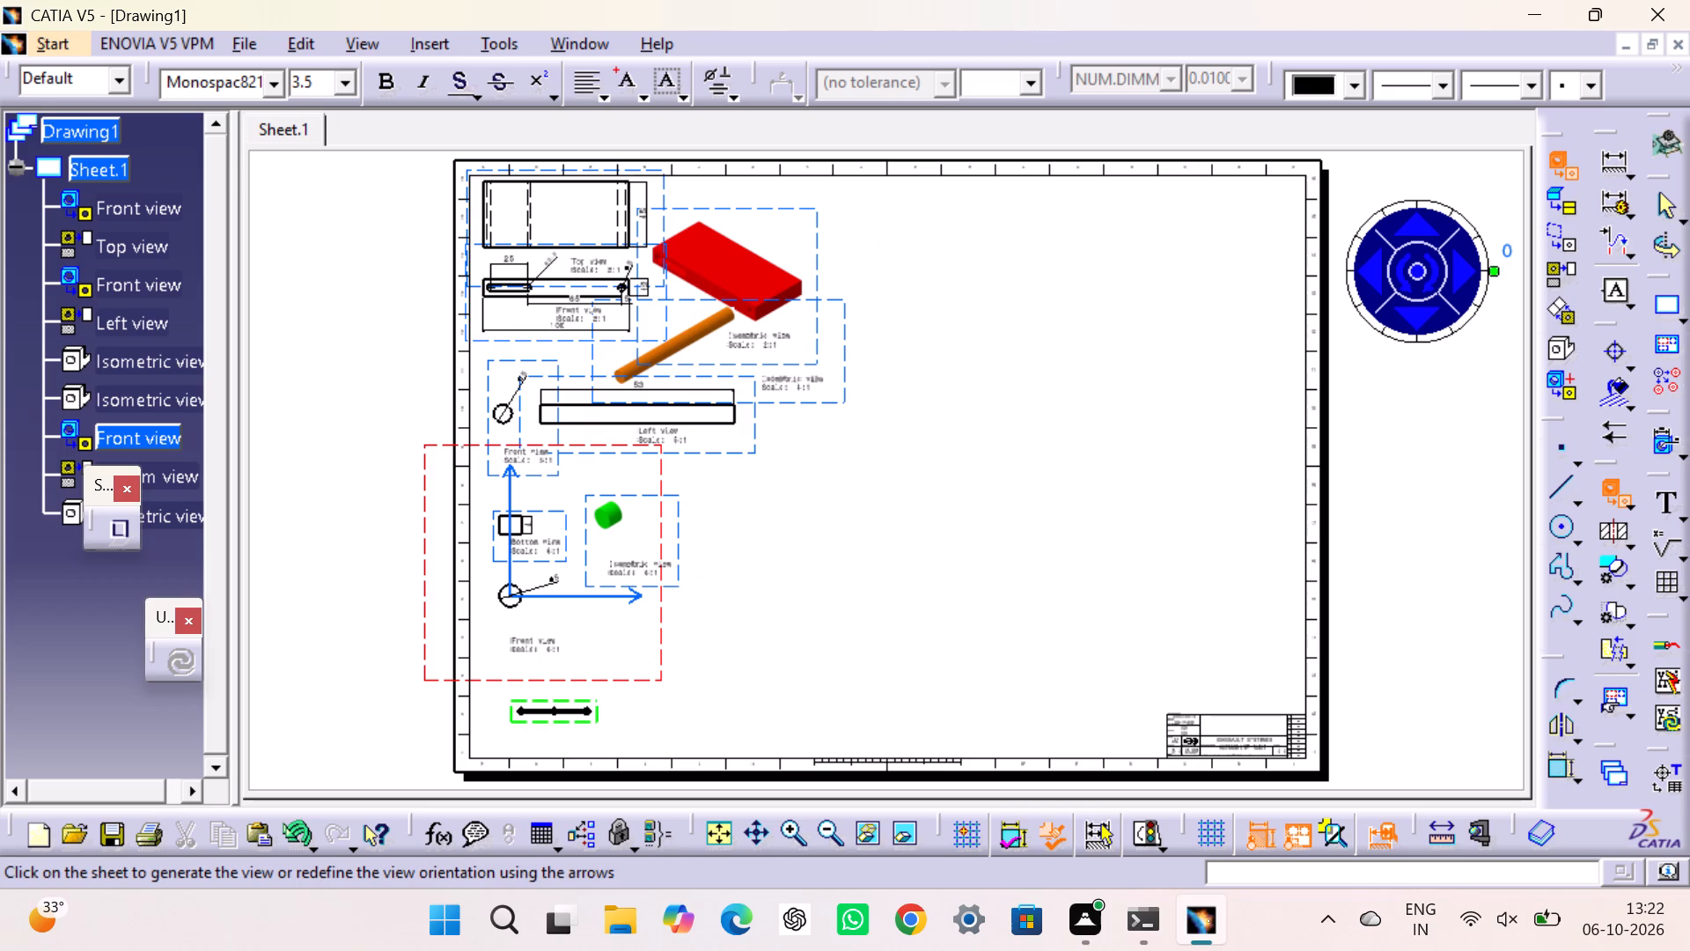
{"action": "left_click_drag", "start_coordinate": [588, 721], "coordinate": [589, 720]}
{"action": "left_click", "coordinate": [831, 669]}
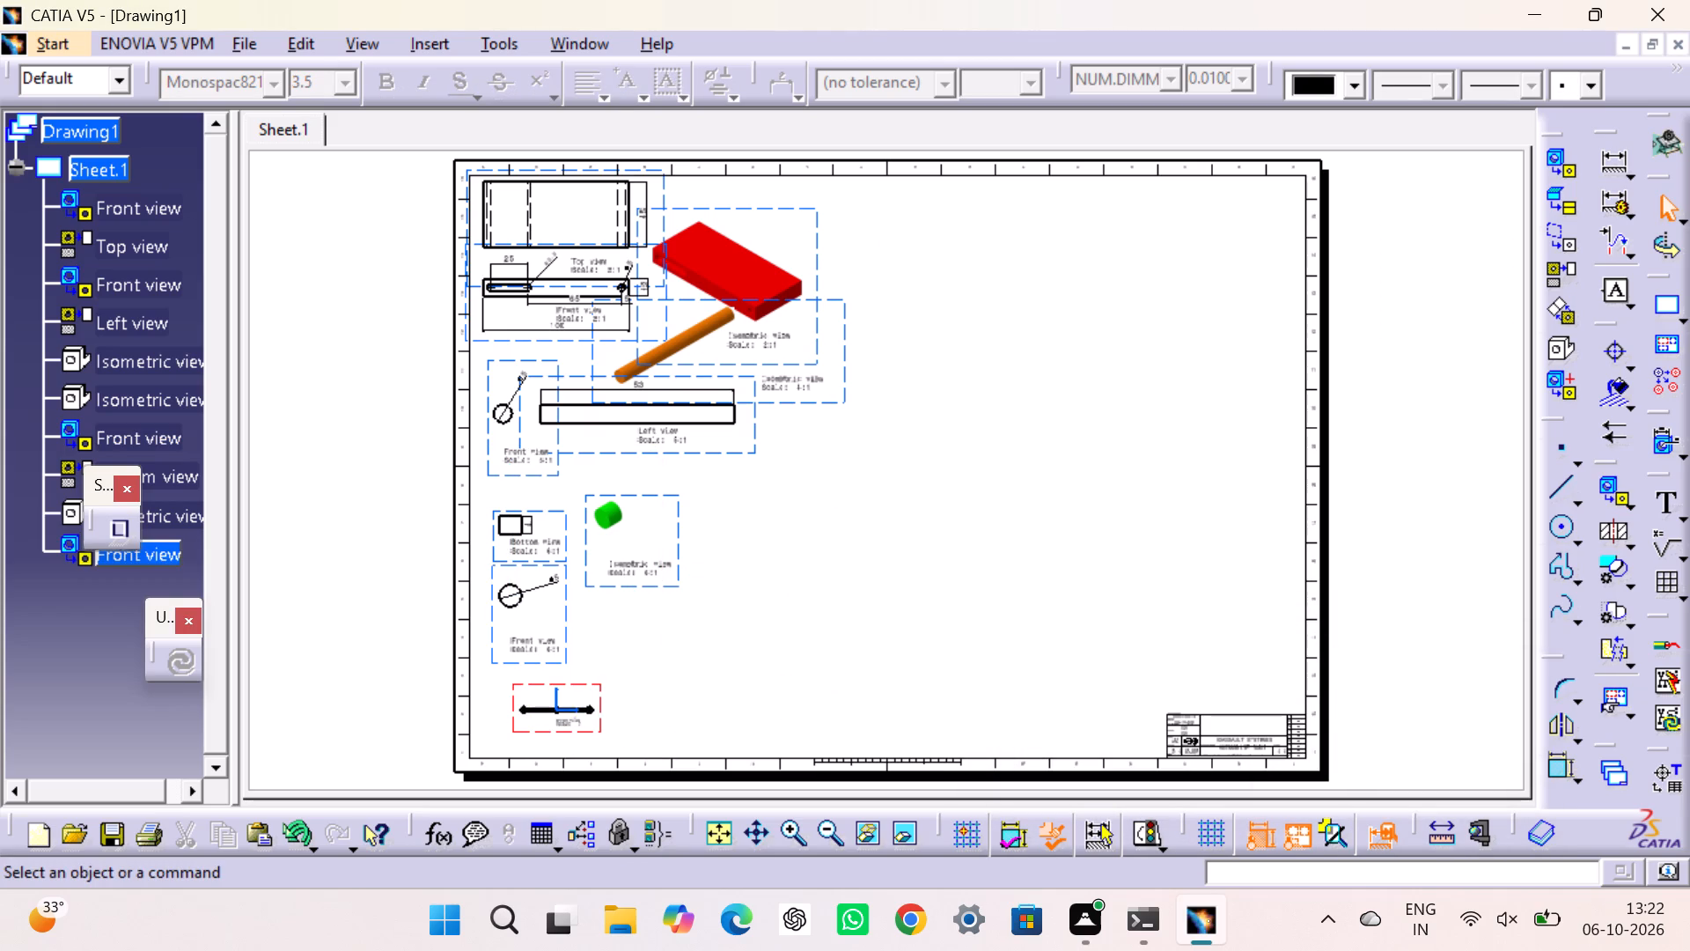
Set the scale of the link pin's front view to 4:1.
{"action": "double_click", "coordinate": [776, 828]}
{"action": "middle_click_drag", "start_coordinate": [746, 650], "coordinate": [774, 601]}
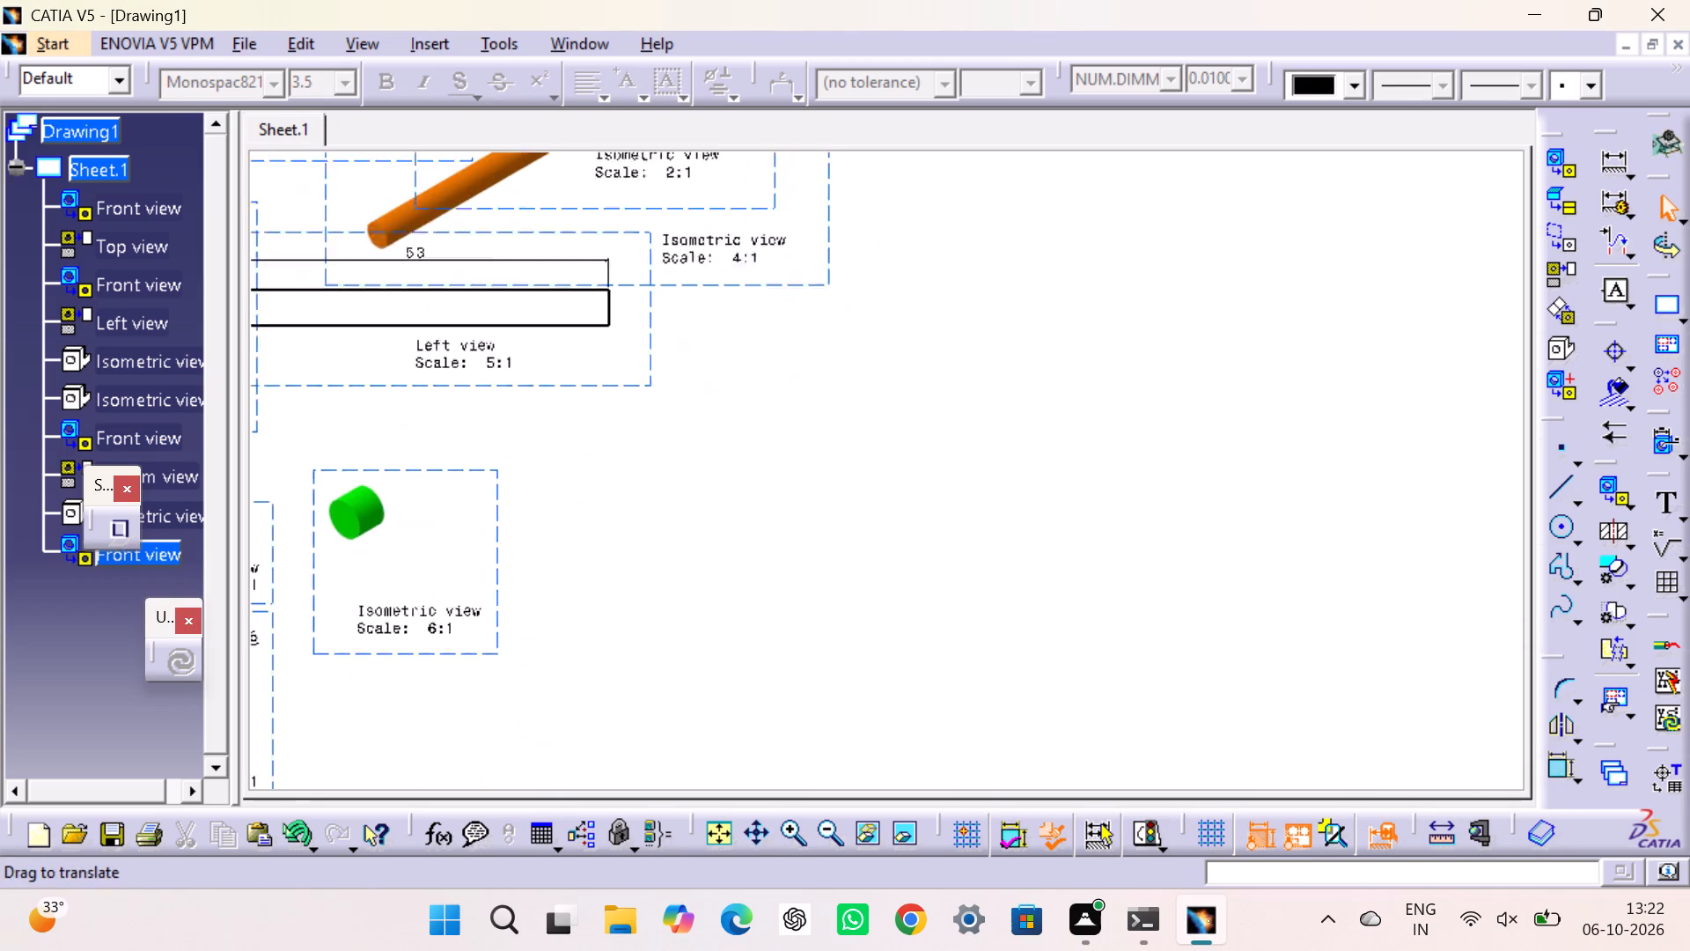
{"action": "middle_click_drag", "start_coordinate": [774, 601], "coordinate": [1029, 317]}
{"action": "middle_click_drag", "start_coordinate": [941, 557], "coordinate": [1026, 313]}
{"action": "right_click", "coordinate": [680, 336]}
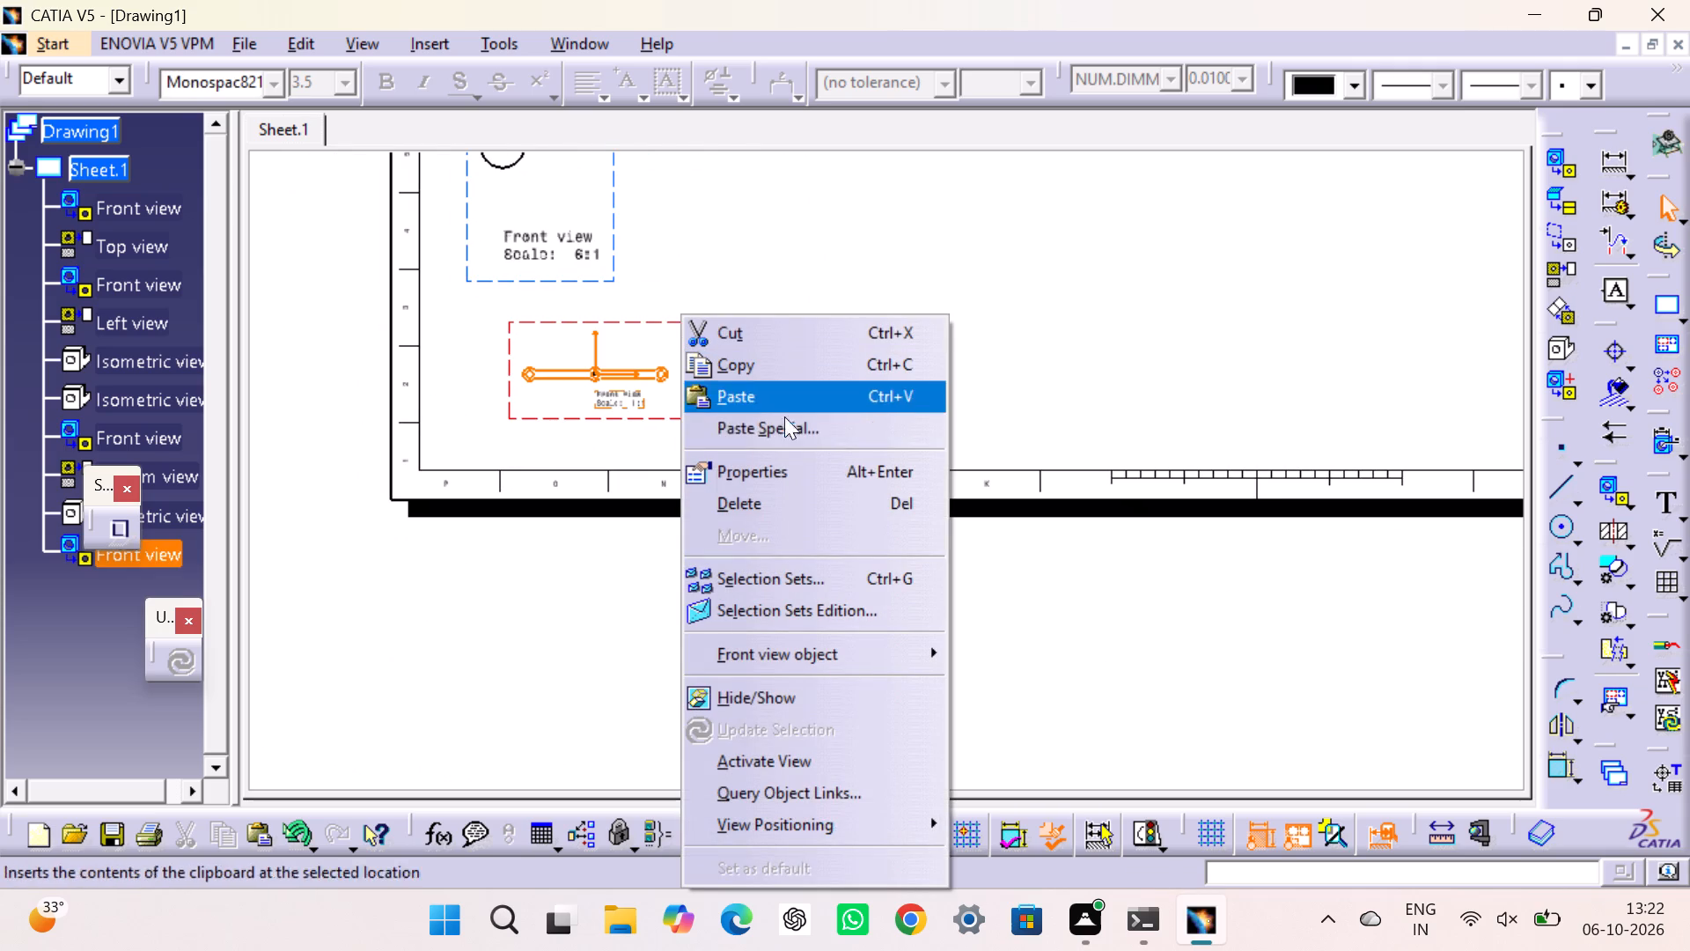
{"action": "left_click", "coordinate": [791, 476]}
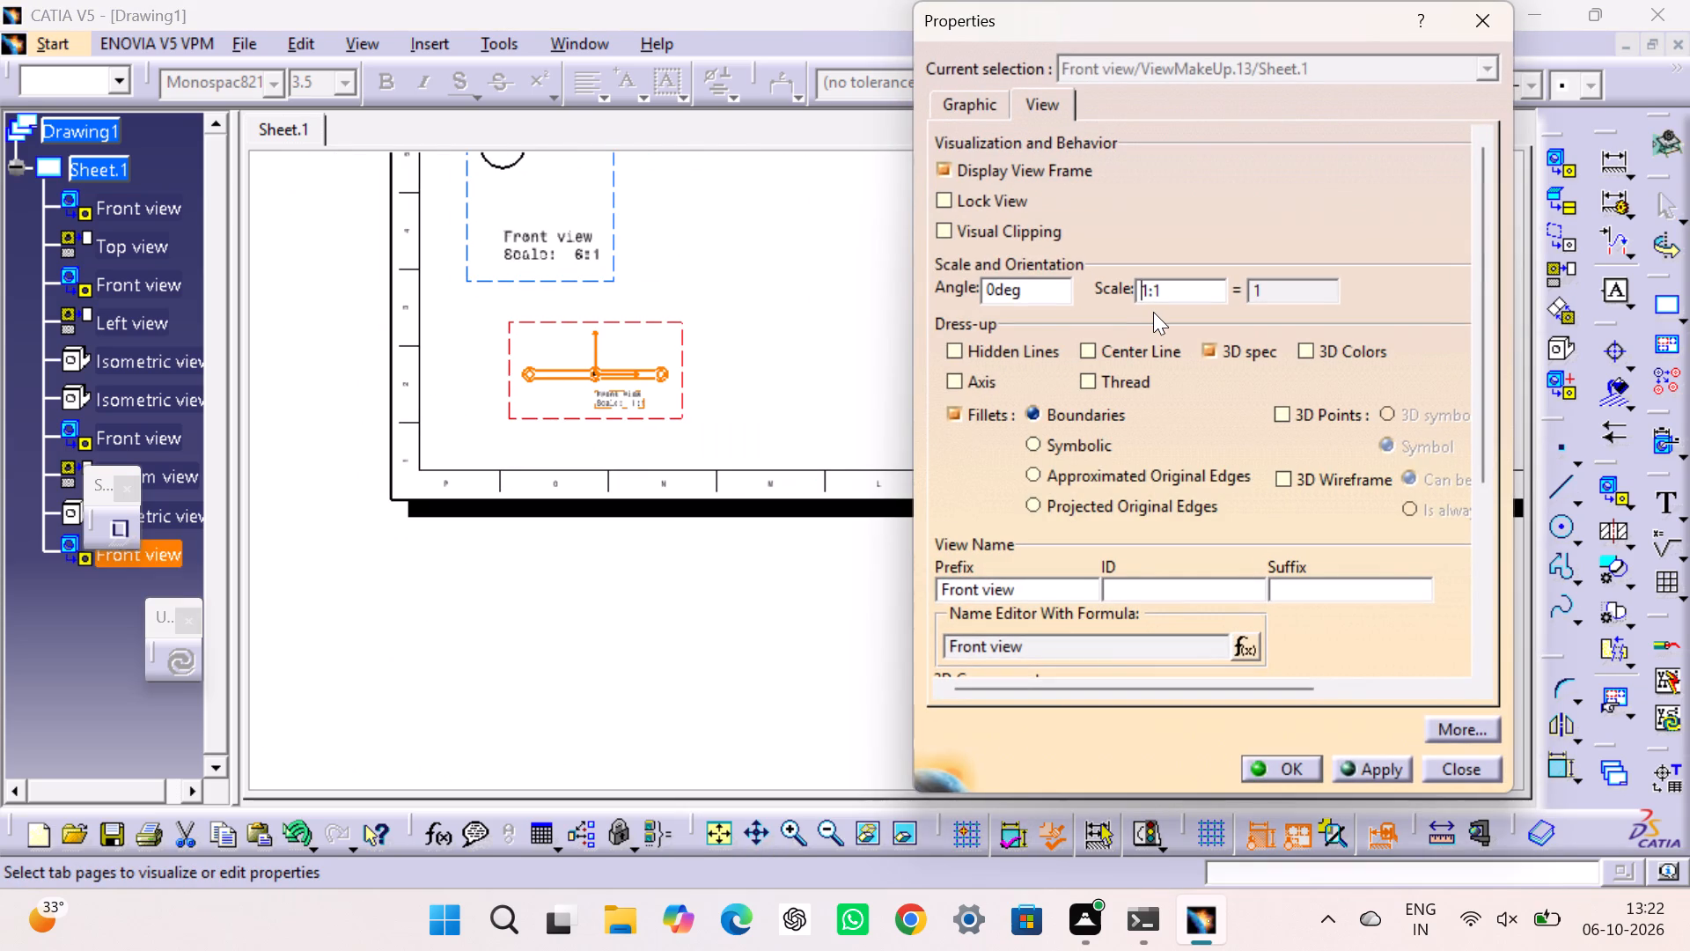
{"action": "key", "text": "Right"}
{"action": "key", "text": "BackSpace"}
{"action": "key", "text": "4"}
{"action": "key", "text": "Return"}
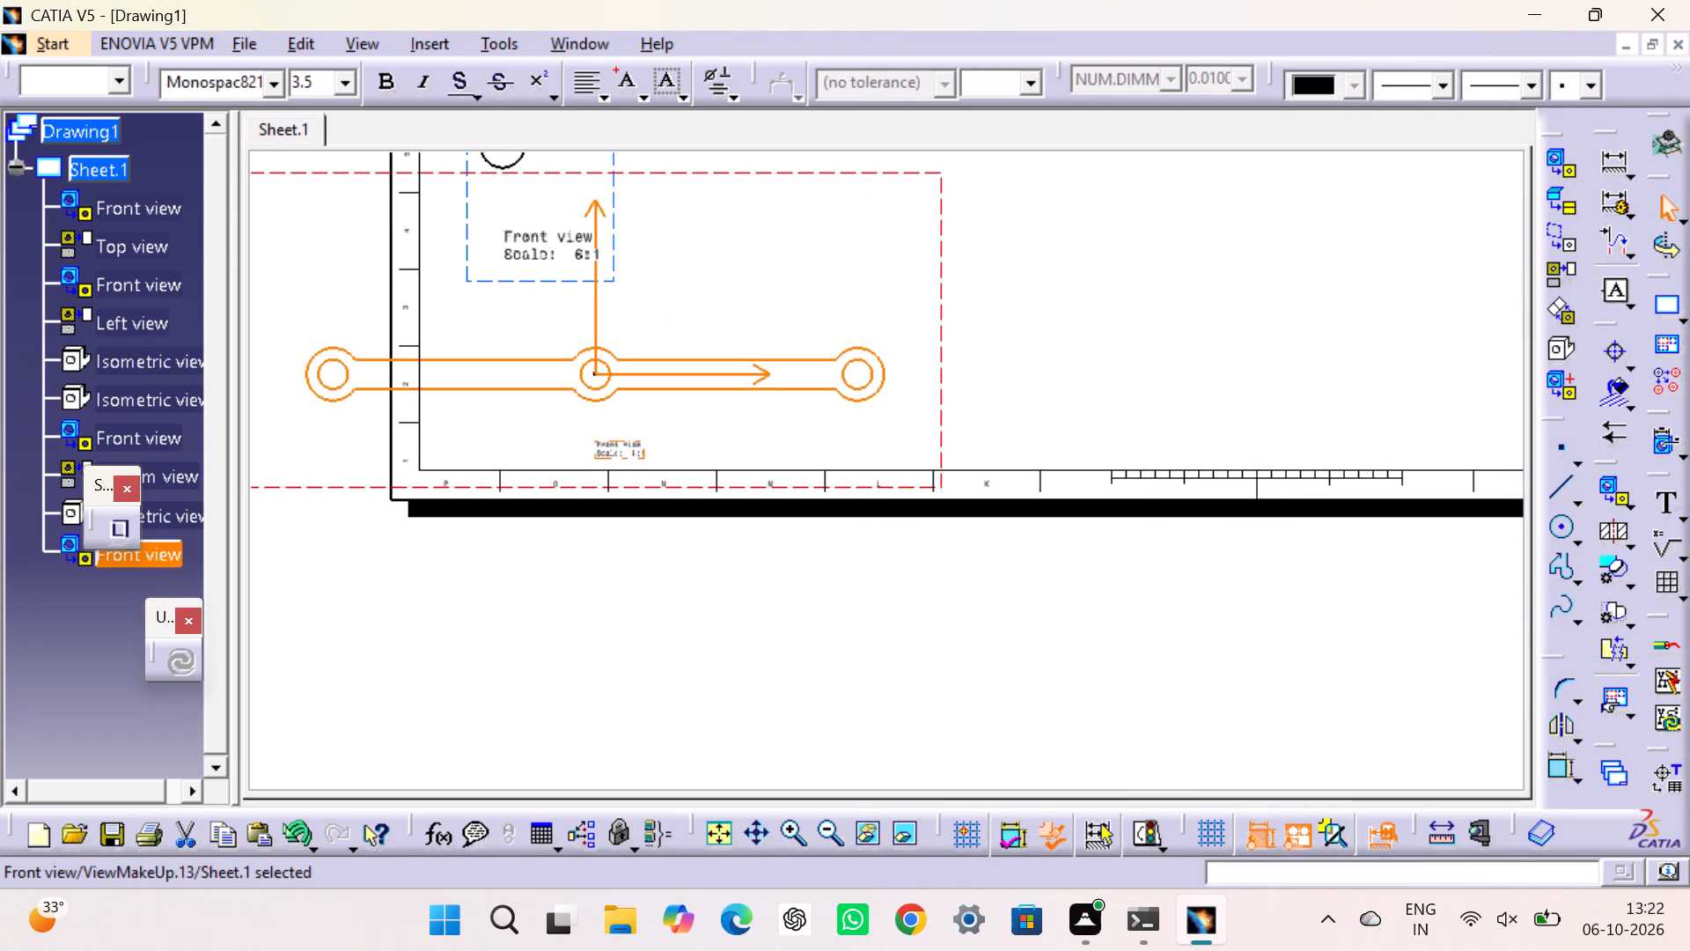
{"action": "left_click", "coordinate": [1136, 303]}
Move the link pin's enlarged front view right and slightly up so its geometry lies inside the sheet border.
{"action": "left_click_drag", "start_coordinate": [946, 297], "coordinate": [1184, 267]}
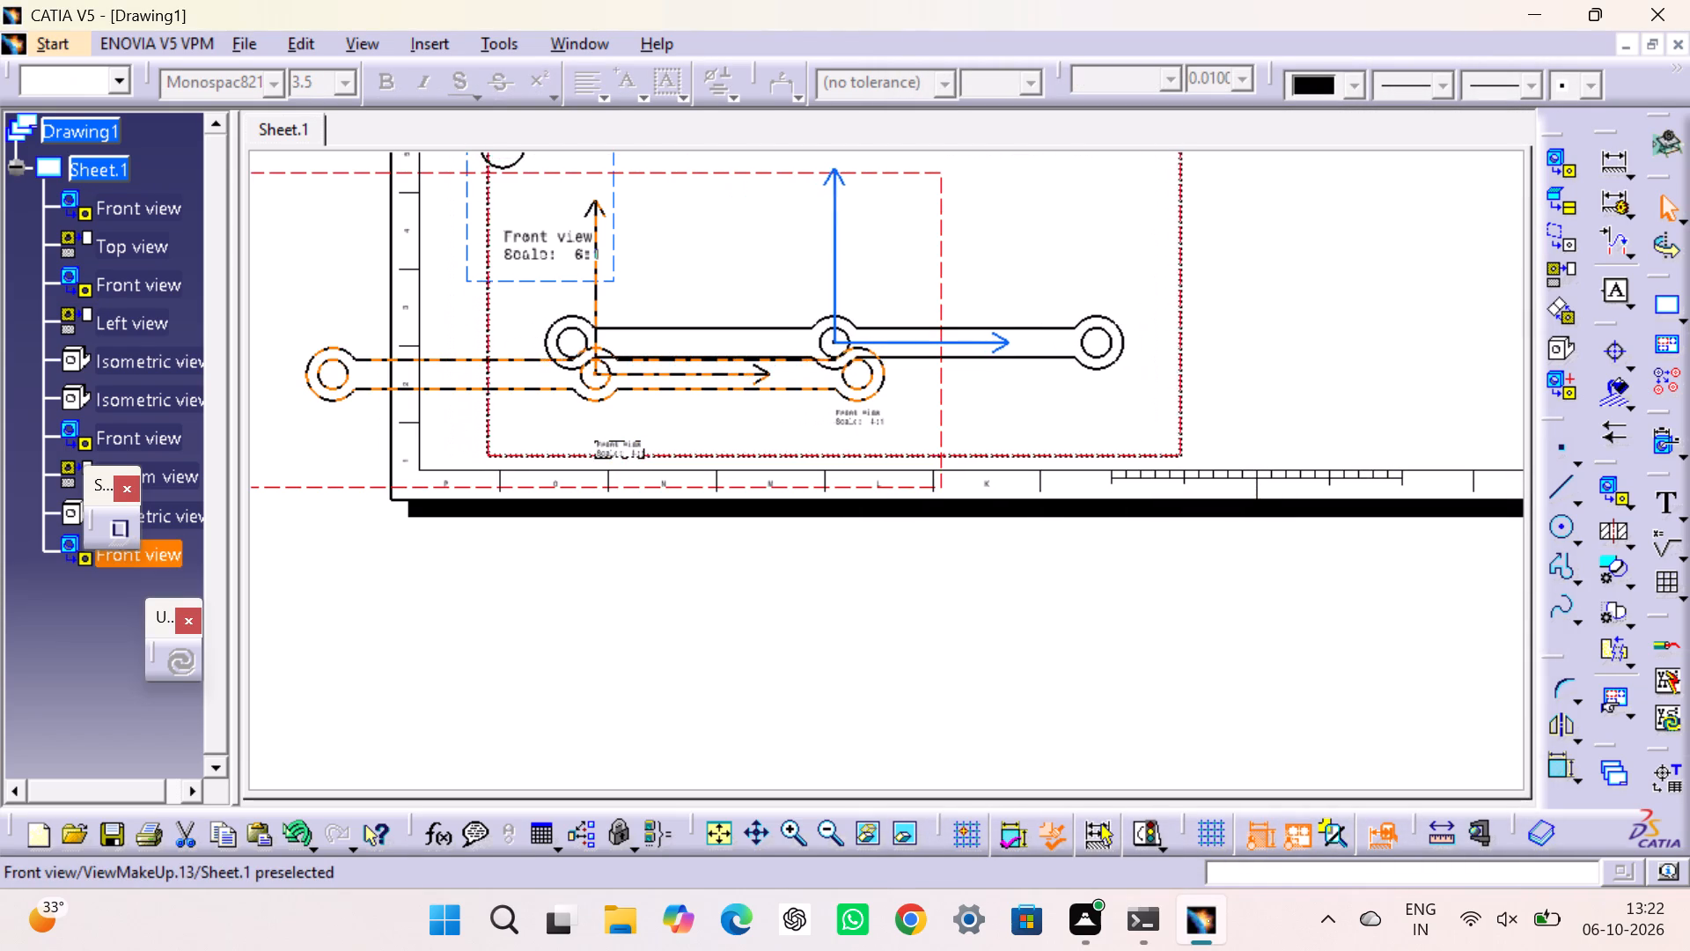
{"action": "left_click_drag", "start_coordinate": [1184, 267], "coordinate": [1192, 267]}
Project a bottom view of the link pin and place it above its front view.
{"action": "middle_click_drag", "start_coordinate": [1216, 299], "coordinate": [1003, 409]}
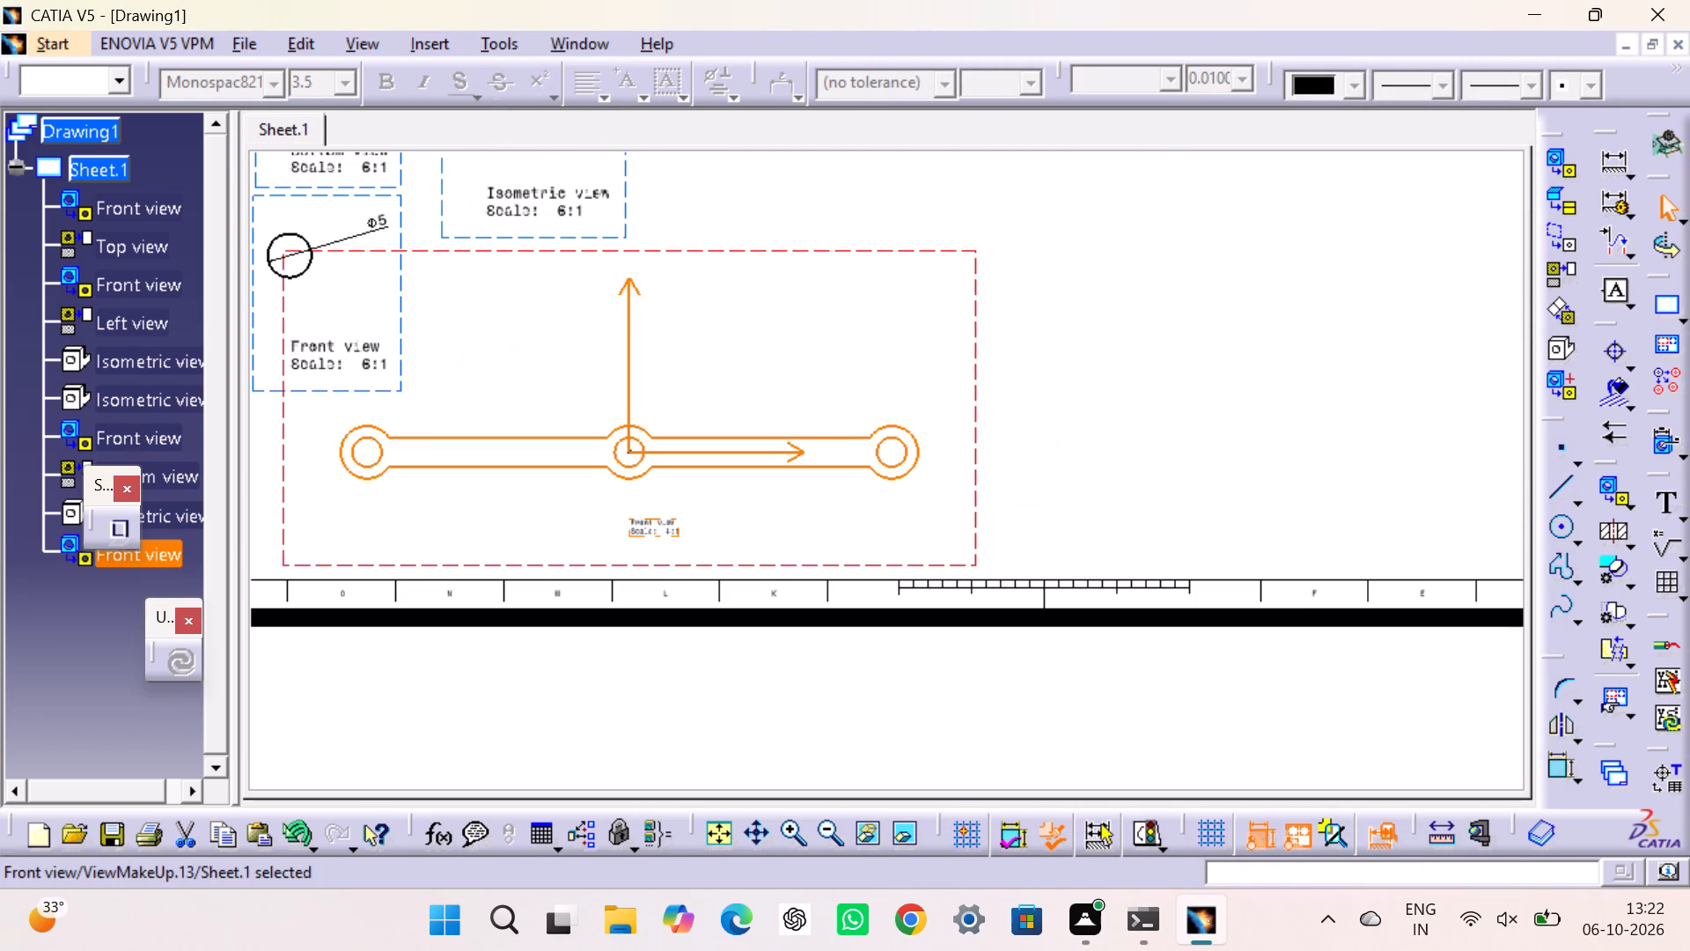
{"action": "left_click", "coordinate": [1569, 267]}
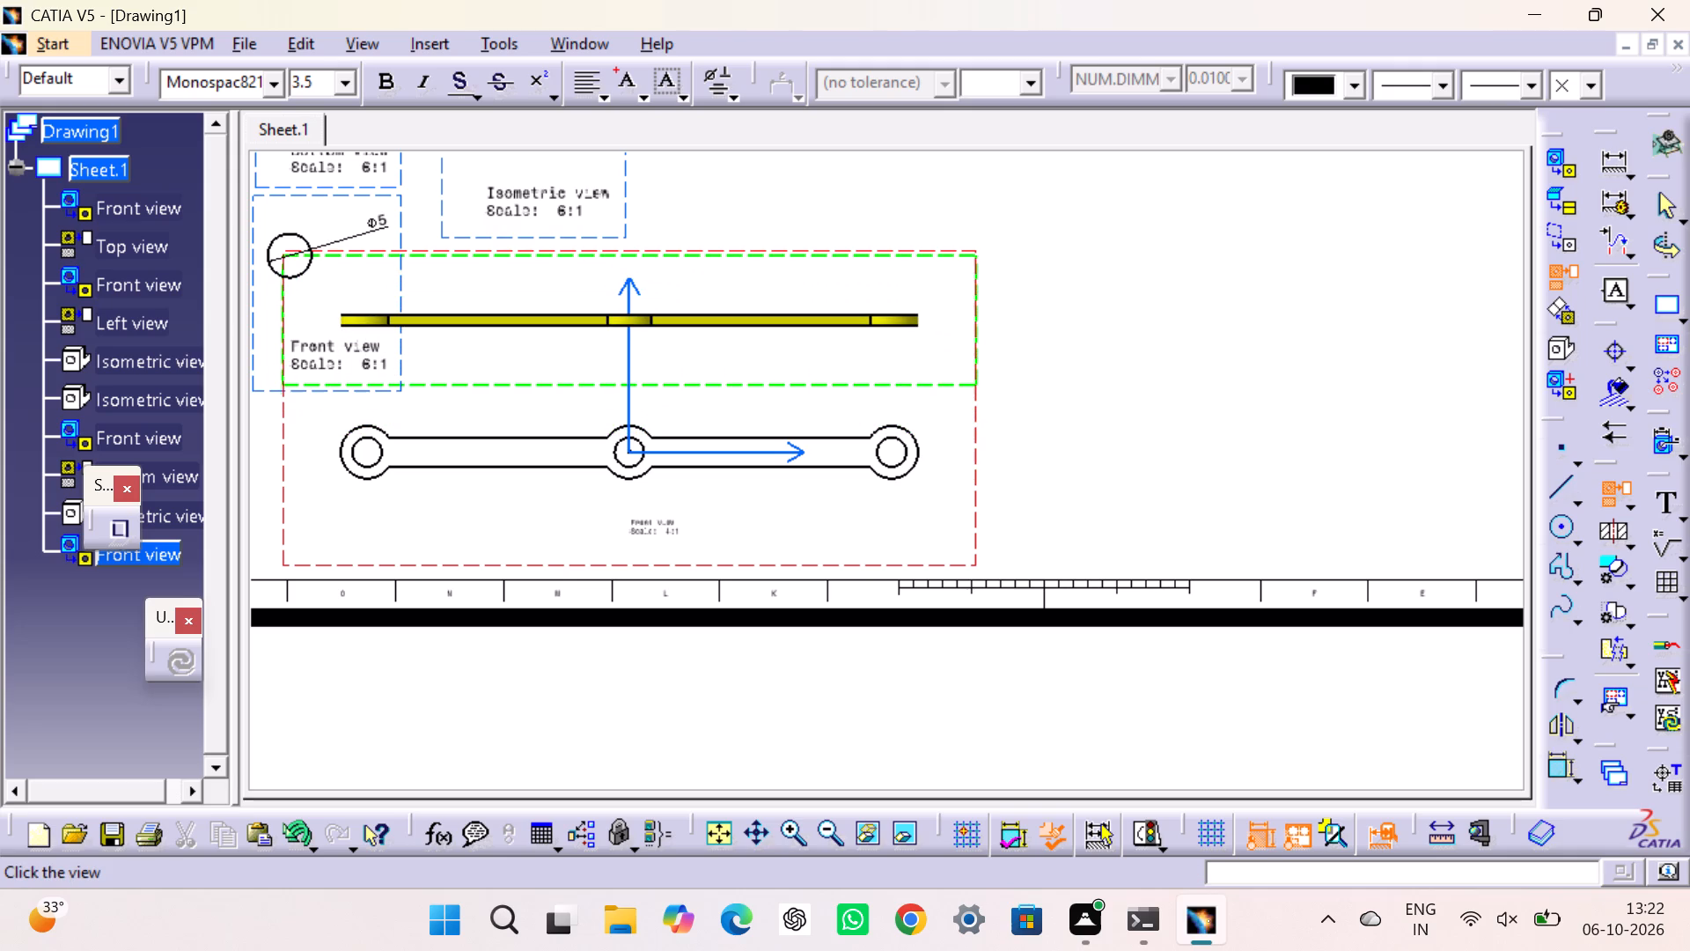
{"action": "left_click", "coordinate": [702, 321]}
{"action": "left_click", "coordinate": [1165, 365]}
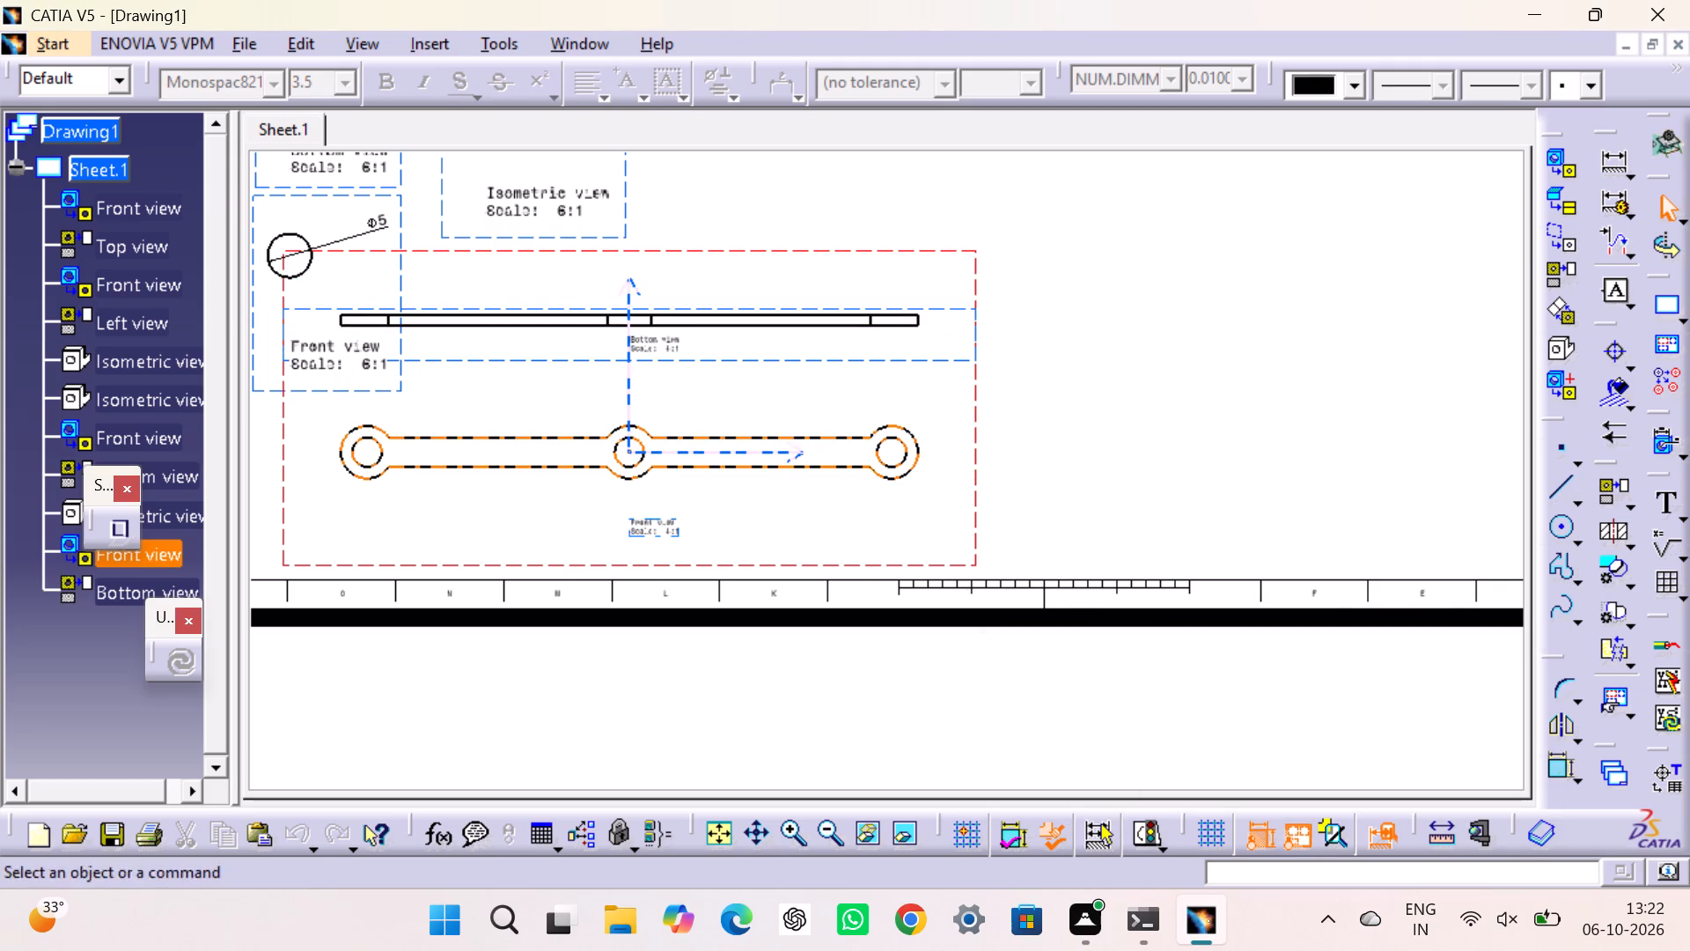
Shift the link pin's front view, together with its projected bottom view, slightly to the right on the sheet.
{"action": "left_click_drag", "start_coordinate": [979, 403], "coordinate": [1035, 397]}
{"action": "left_click", "coordinate": [1154, 373]}
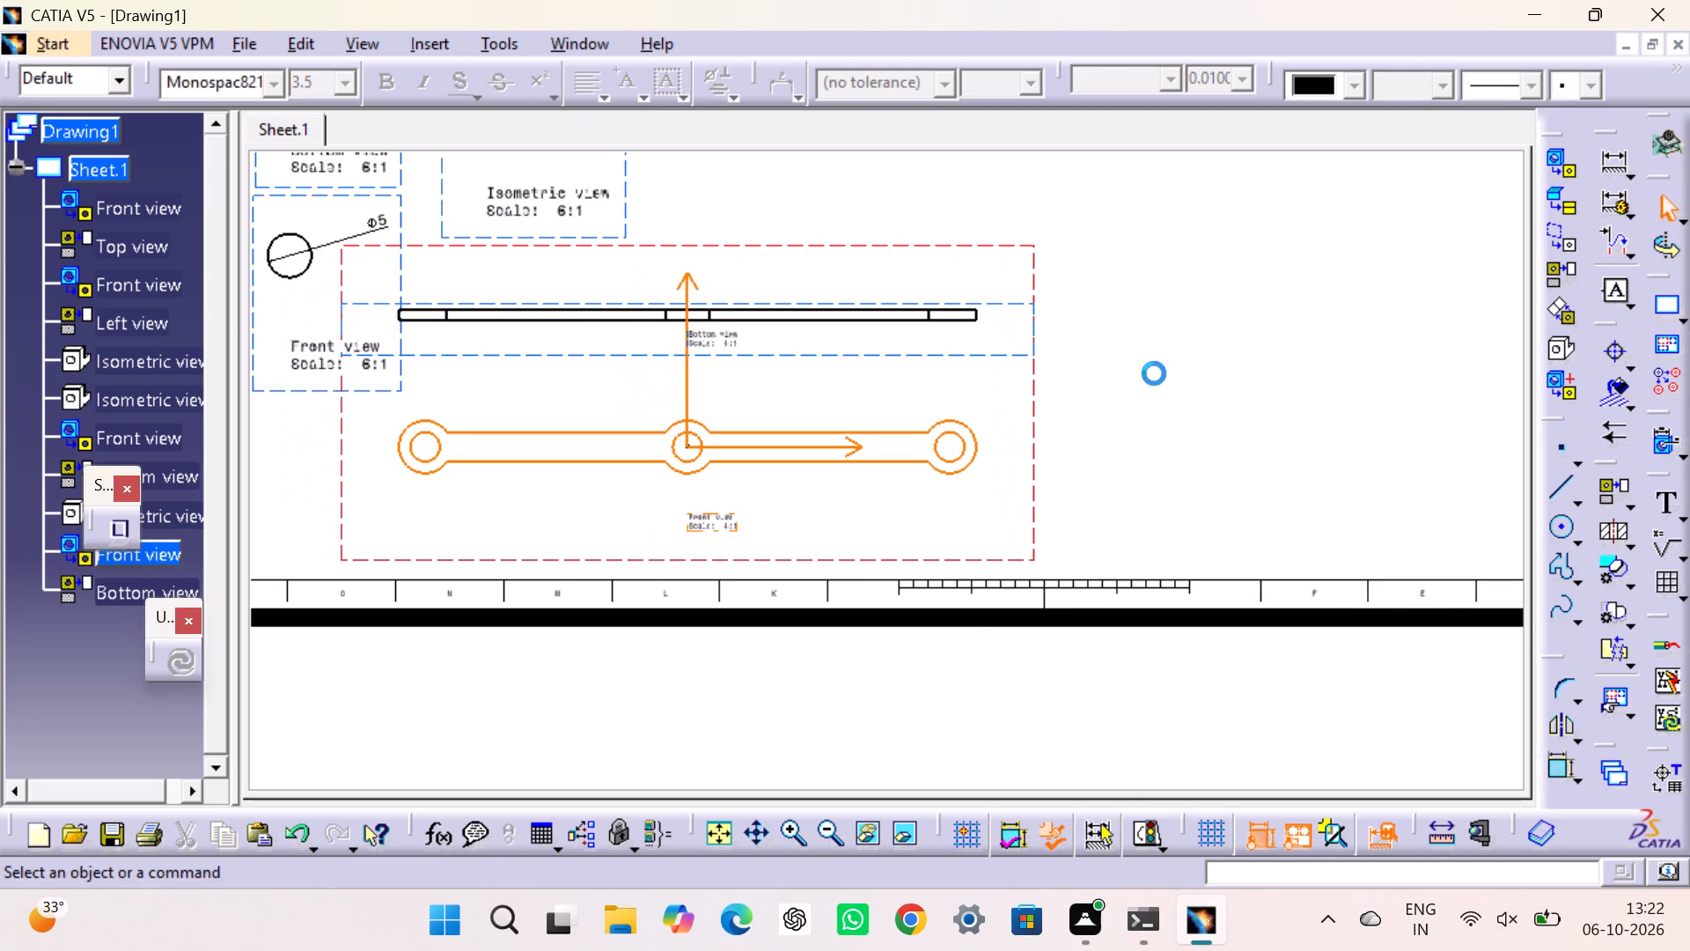
Enlarge the label texts of the link pin's front and bottom views to 7 mm.
{"action": "left_click_drag", "start_coordinate": [724, 518], "coordinate": [726, 507]}
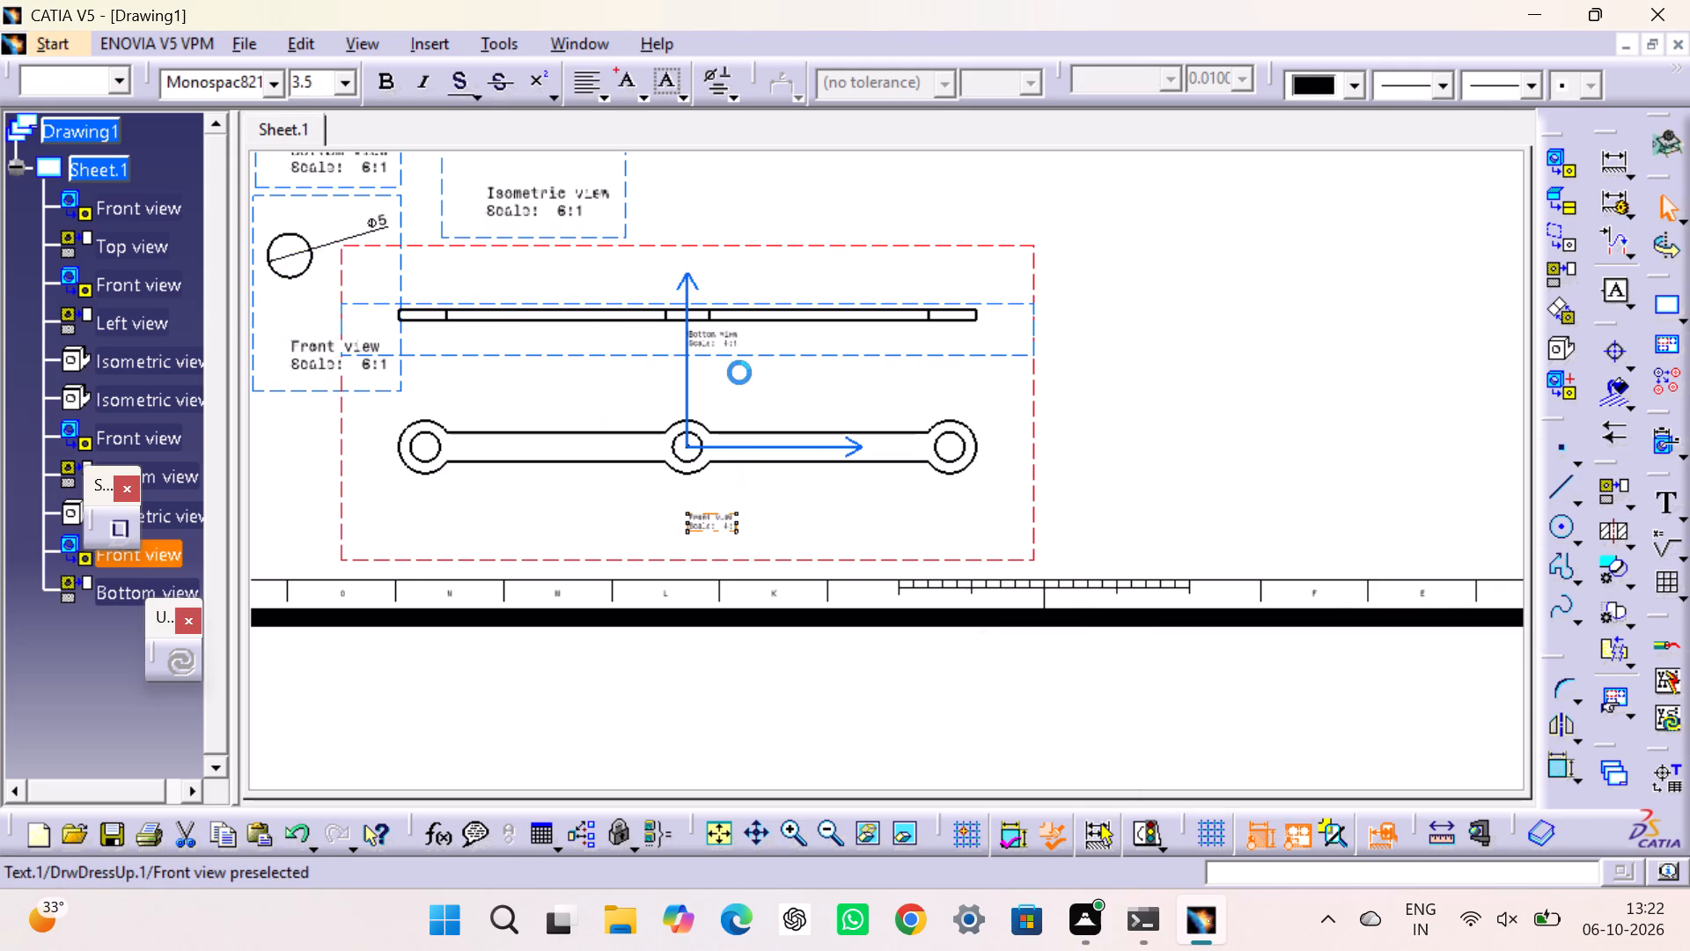
{"action": "left_click", "coordinate": [735, 346], "text": "ctrl"}
{"action": "left_click", "coordinate": [345, 80]}
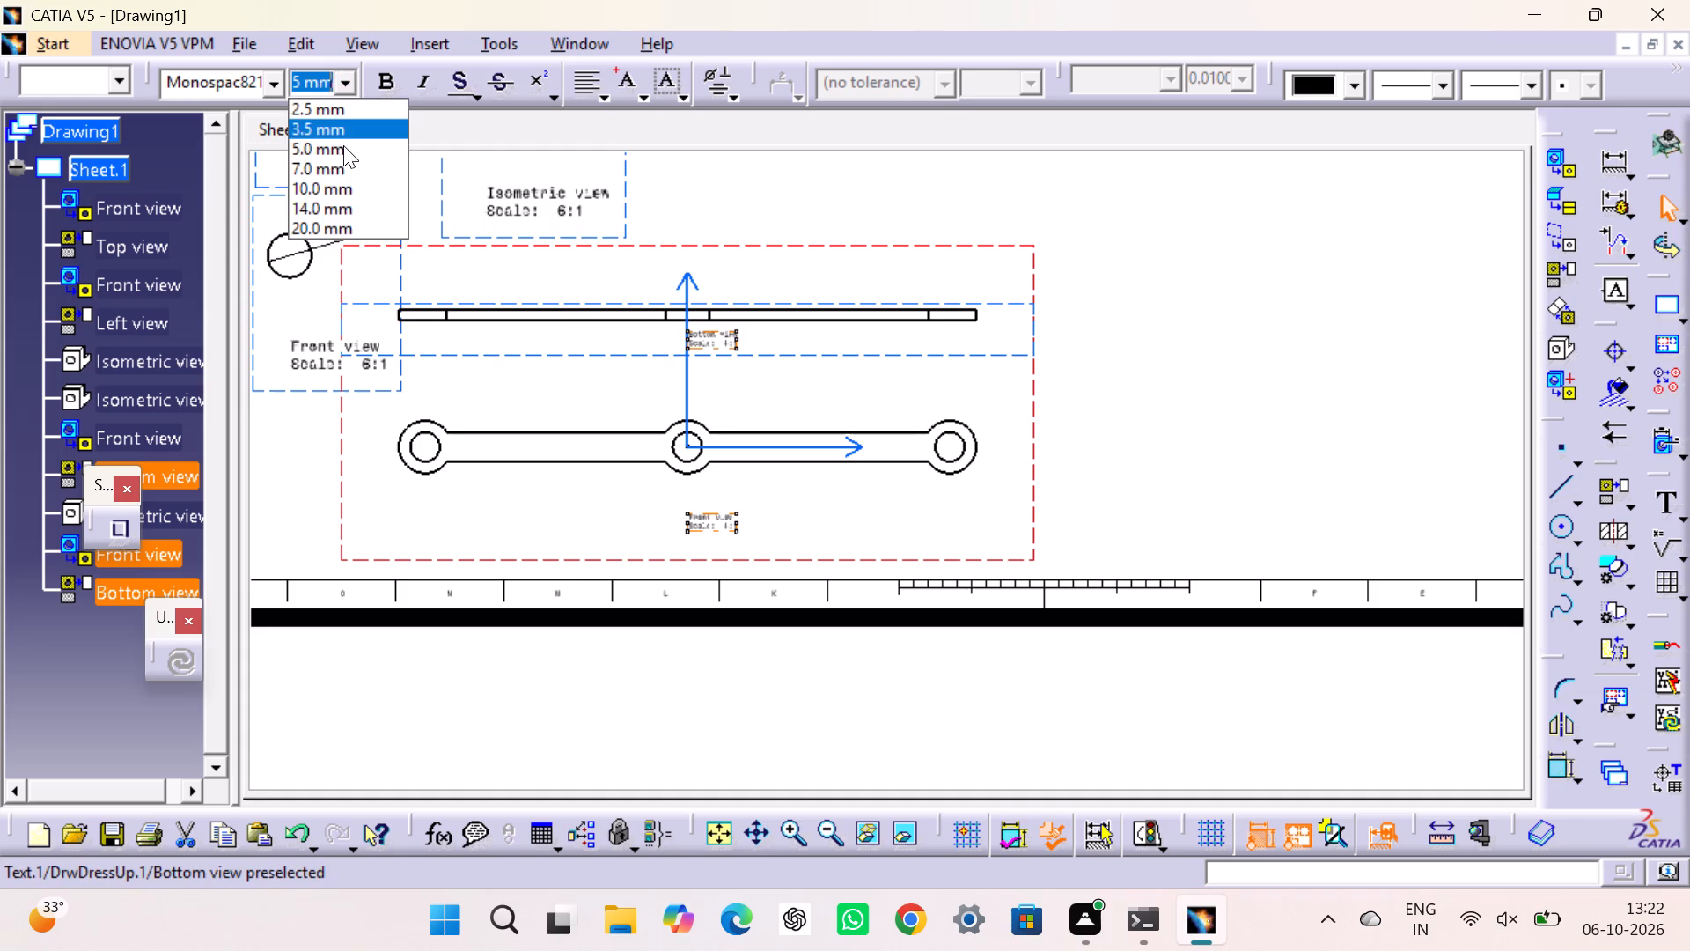
{"action": "left_click", "coordinate": [349, 176]}
{"action": "left_click", "coordinate": [1268, 364]}
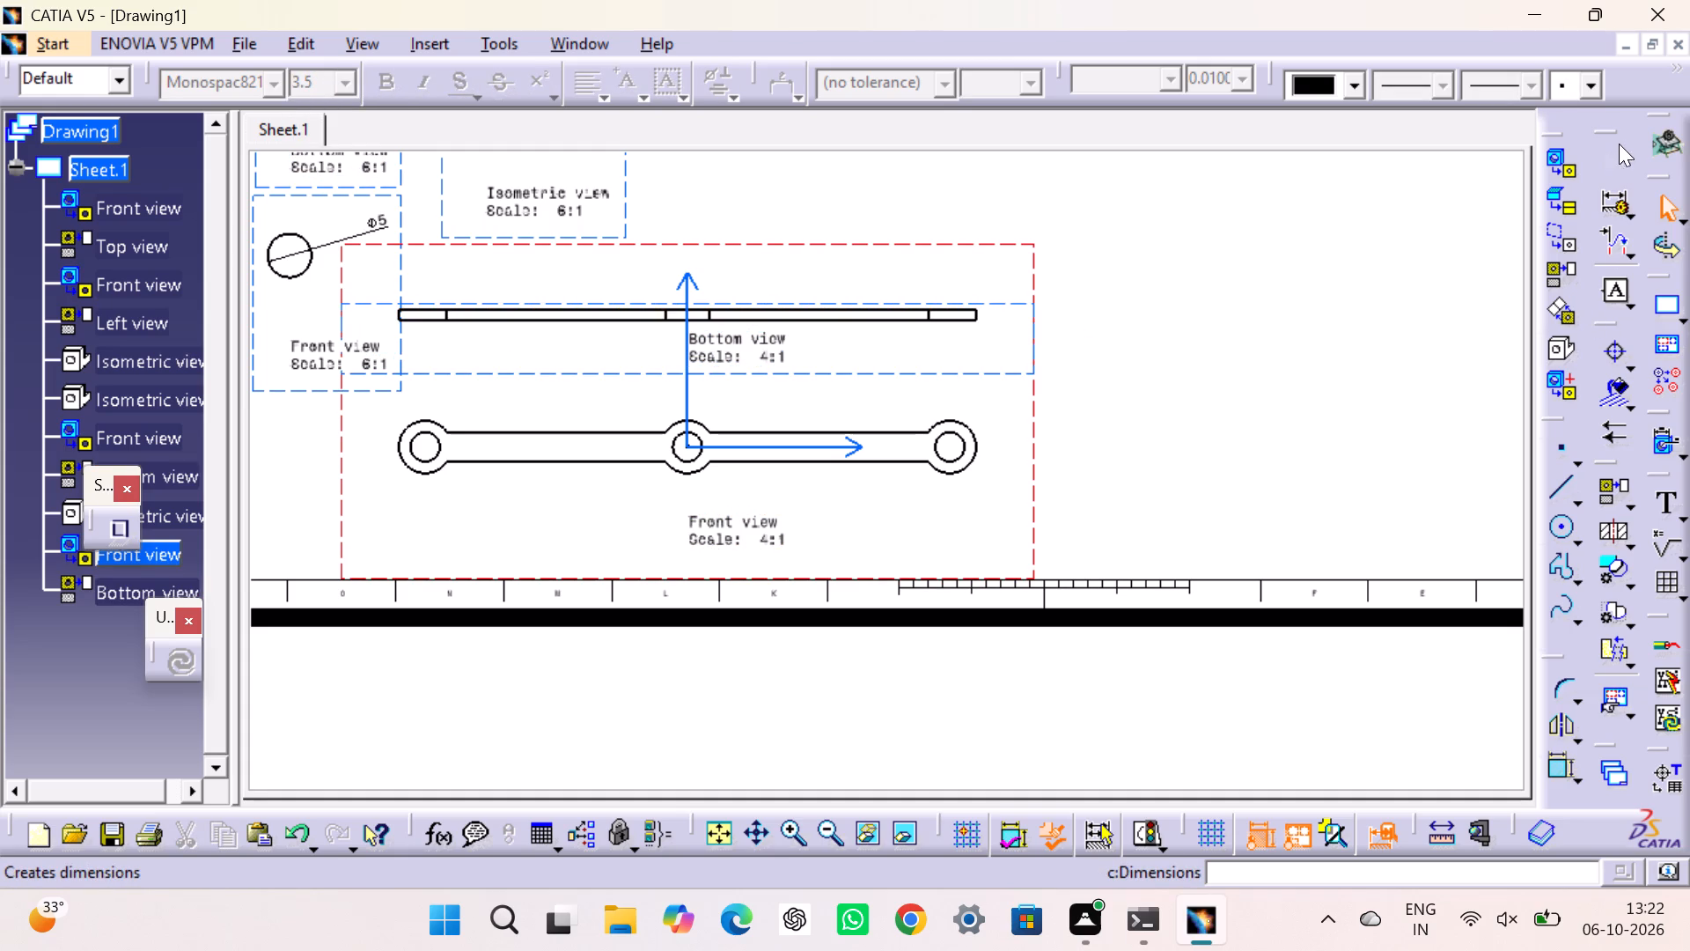
Dimension the diameter of the right end hole in the link pin's front view.
{"action": "left_click", "coordinate": [1616, 152]}
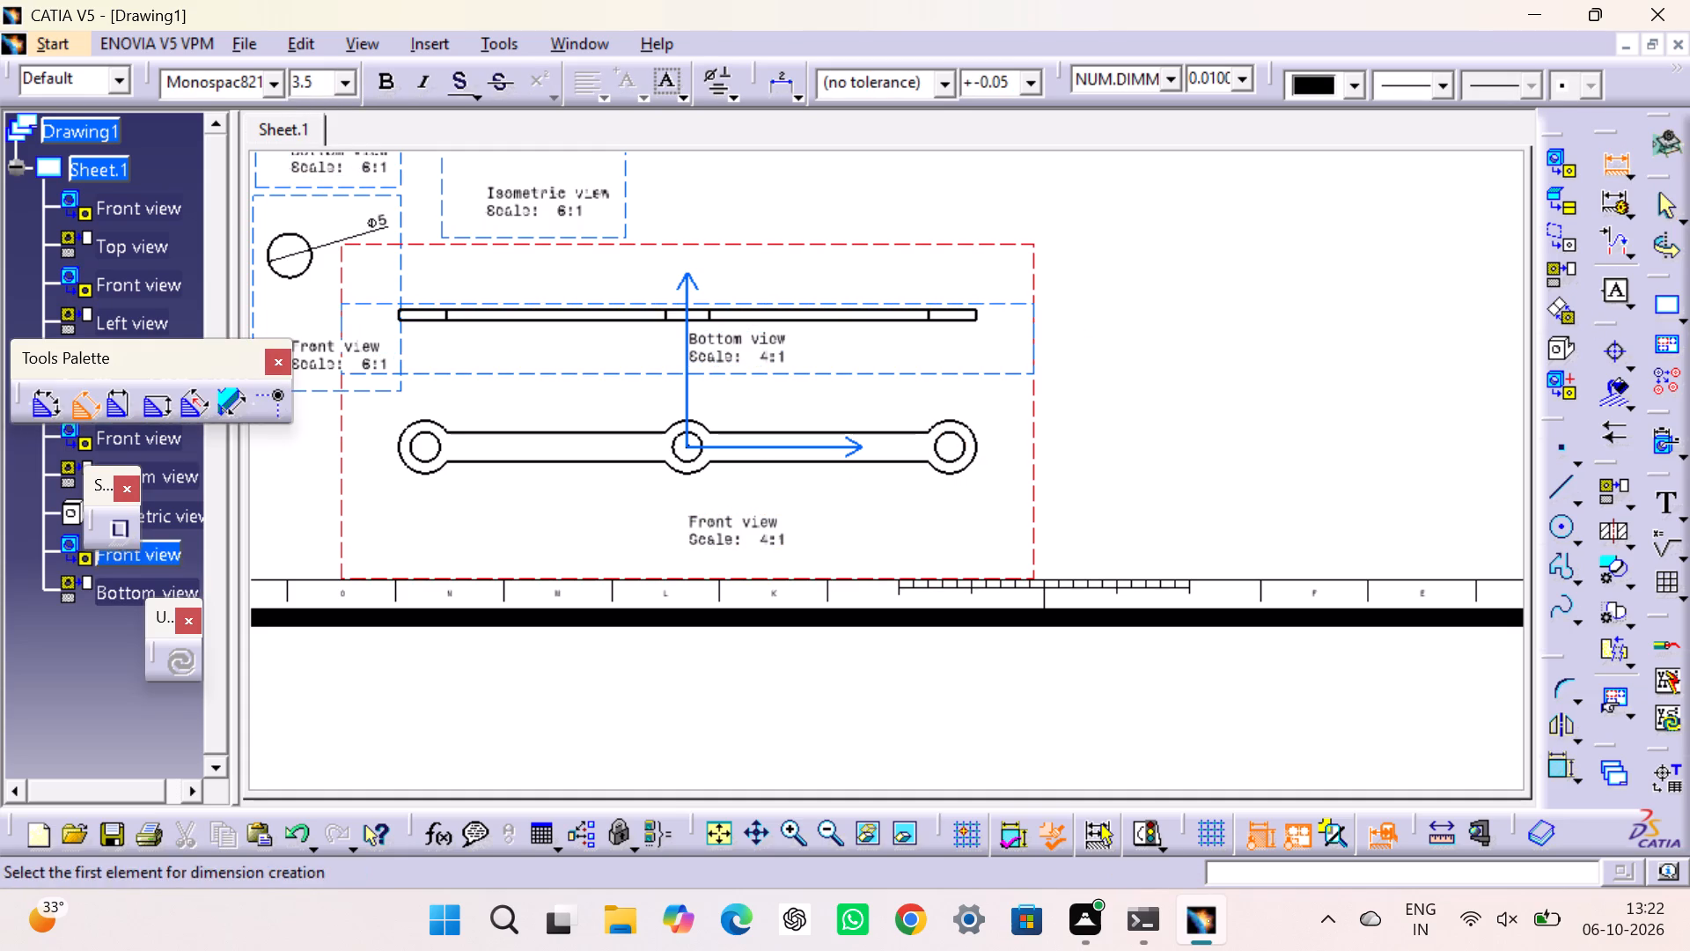
{"action": "left_click", "coordinate": [966, 443]}
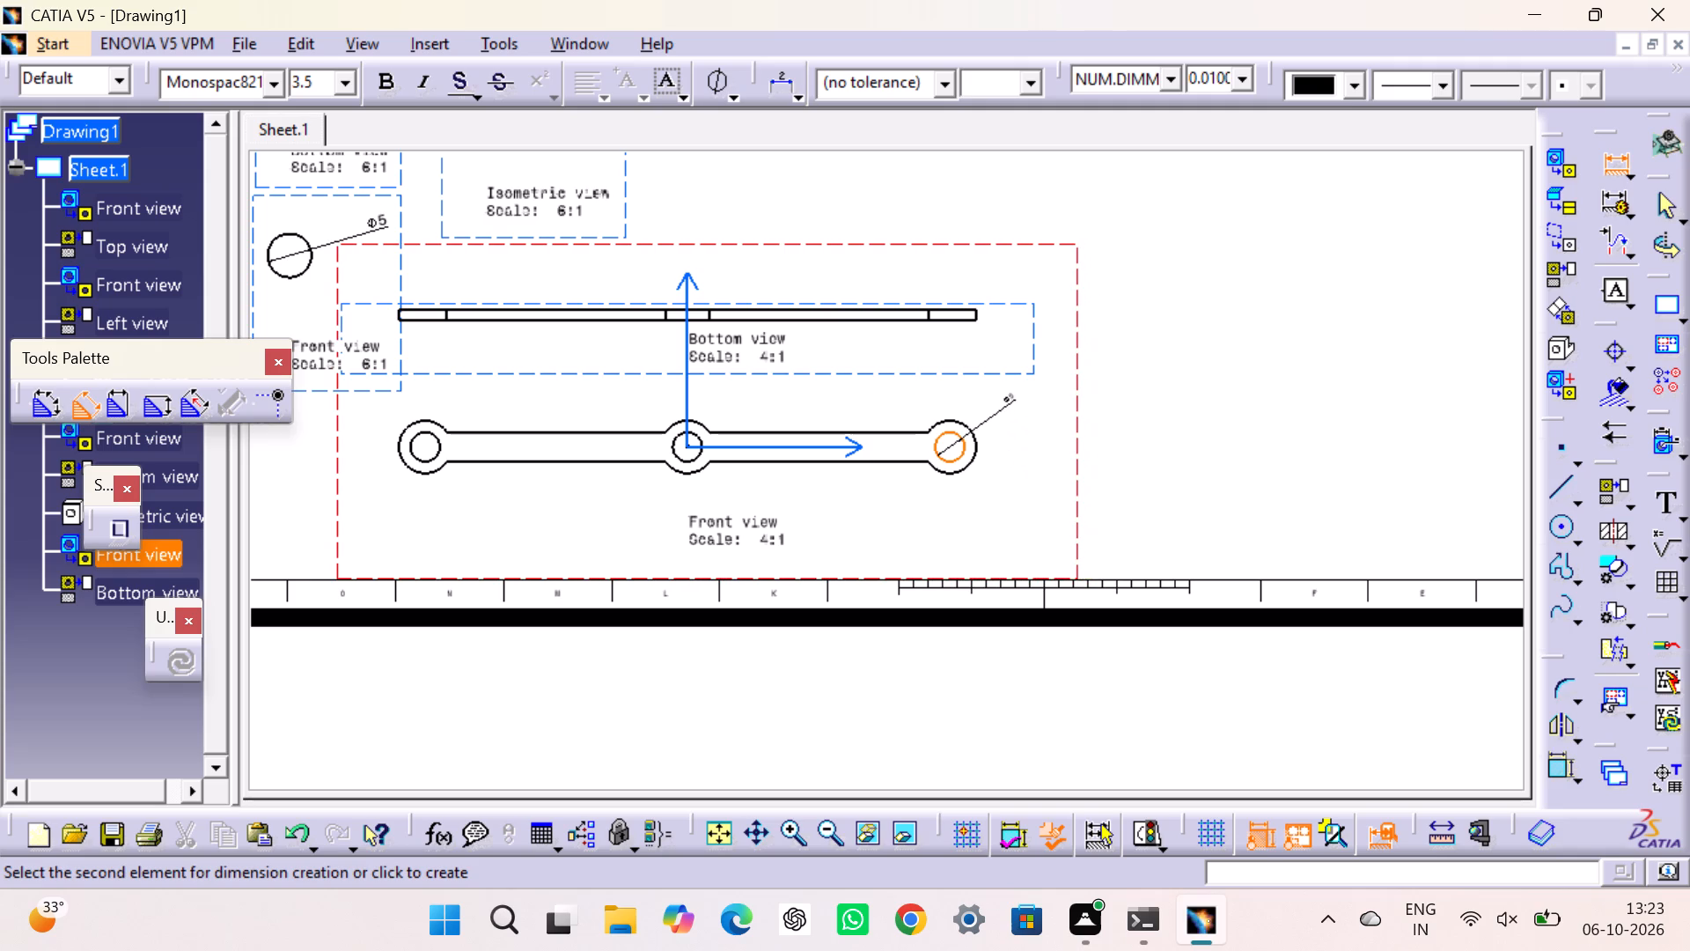
{"action": "left_click", "coordinate": [1010, 403]}
Add a radius dimension to the outer arc around the right end hole in the link pin's front view.
{"action": "left_click", "coordinate": [1620, 158]}
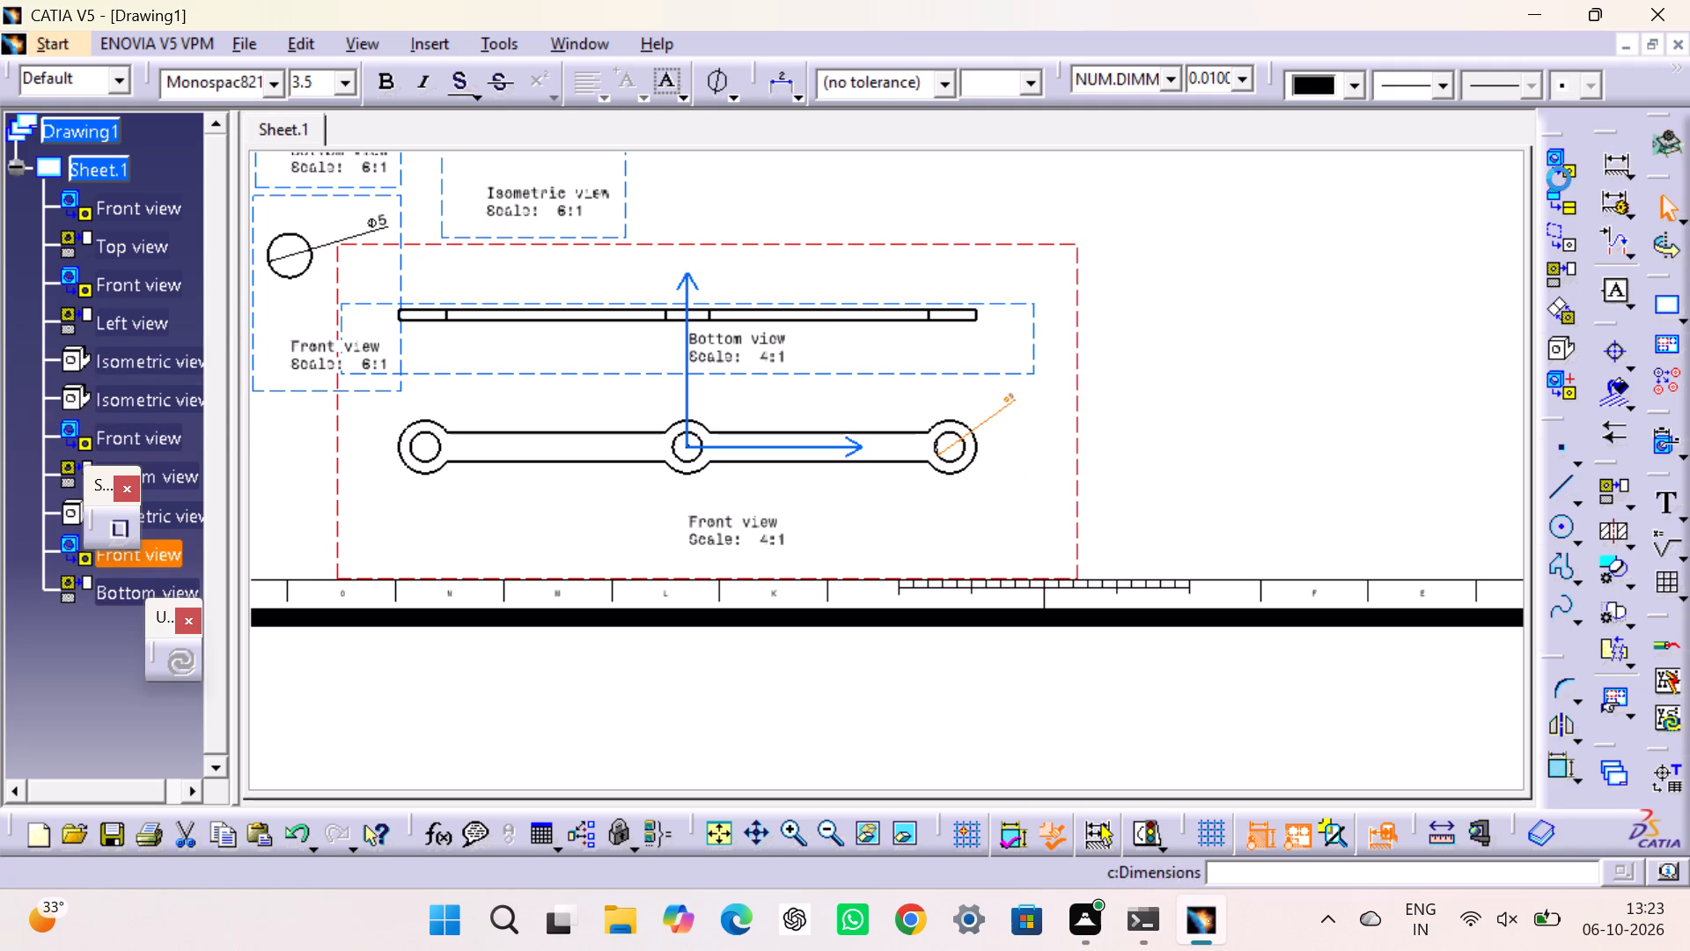
{"action": "left_click", "coordinate": [958, 419]}
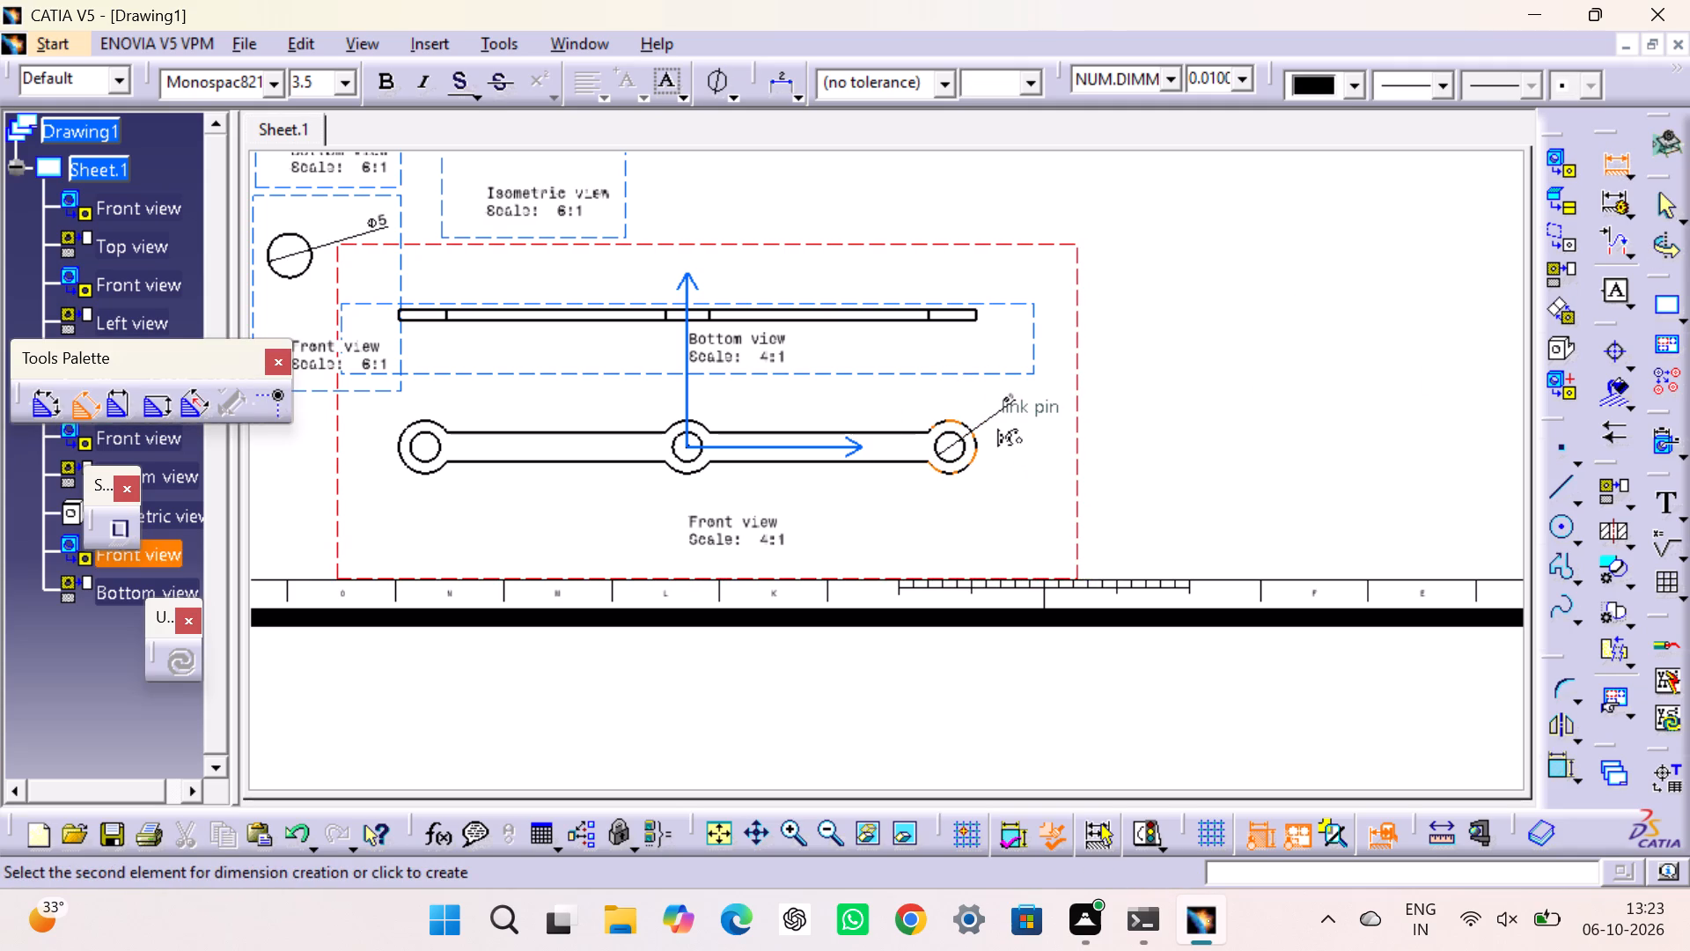
{"action": "right_click", "coordinate": [976, 394]}
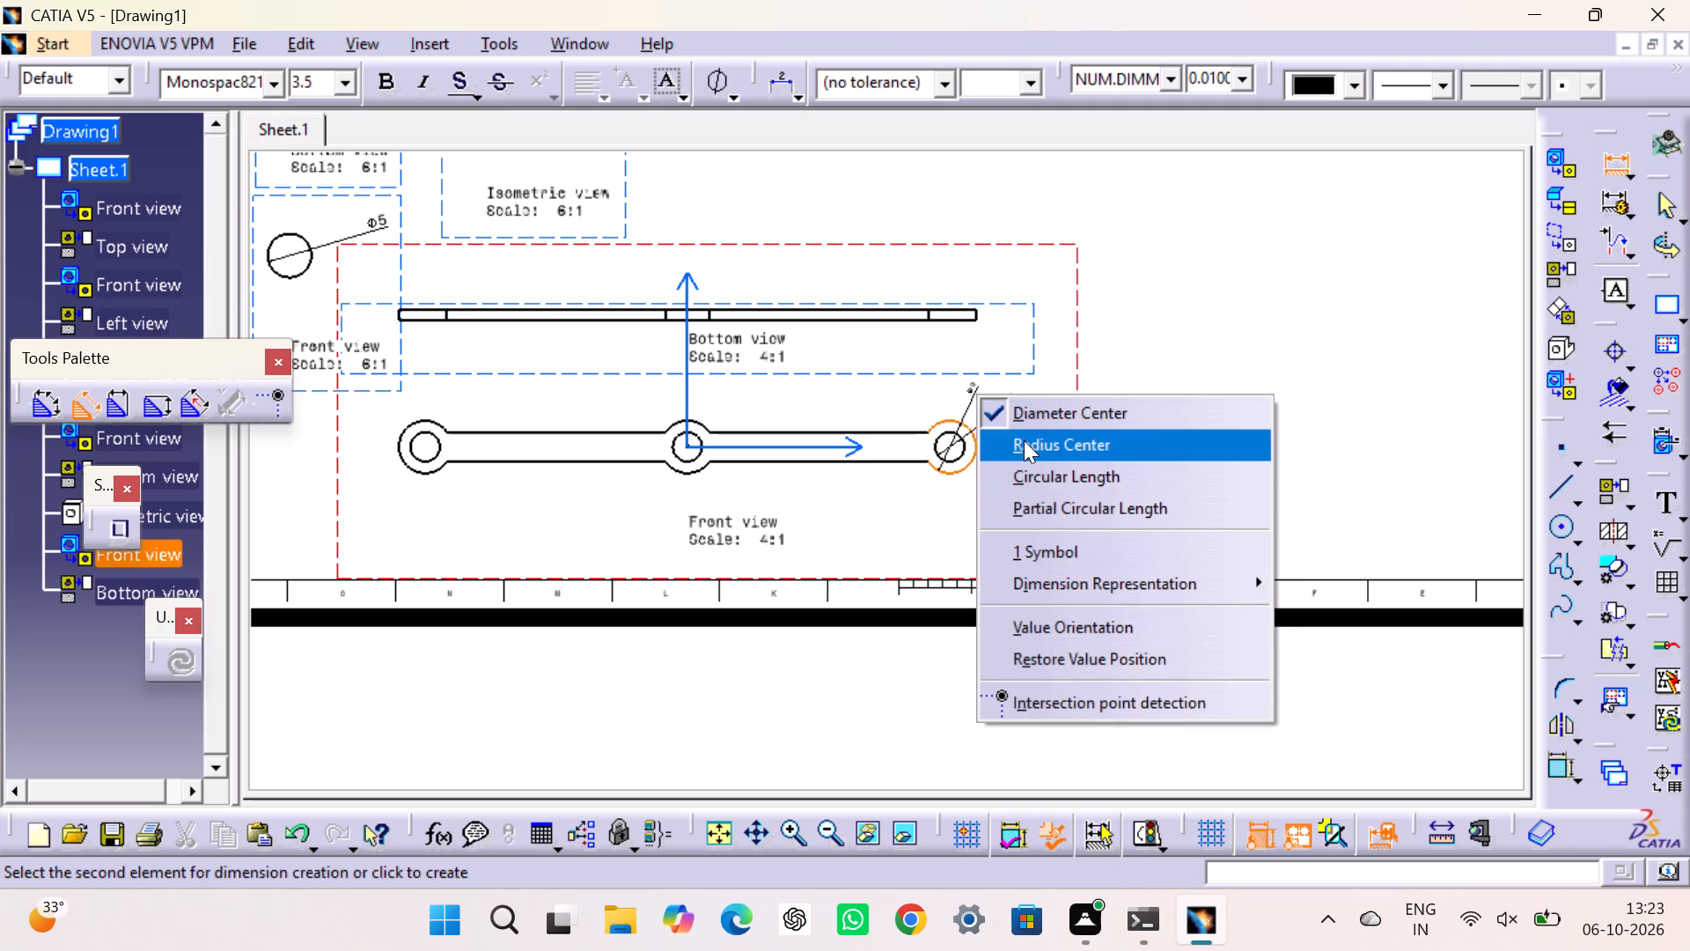
{"action": "left_click", "coordinate": [1024, 440]}
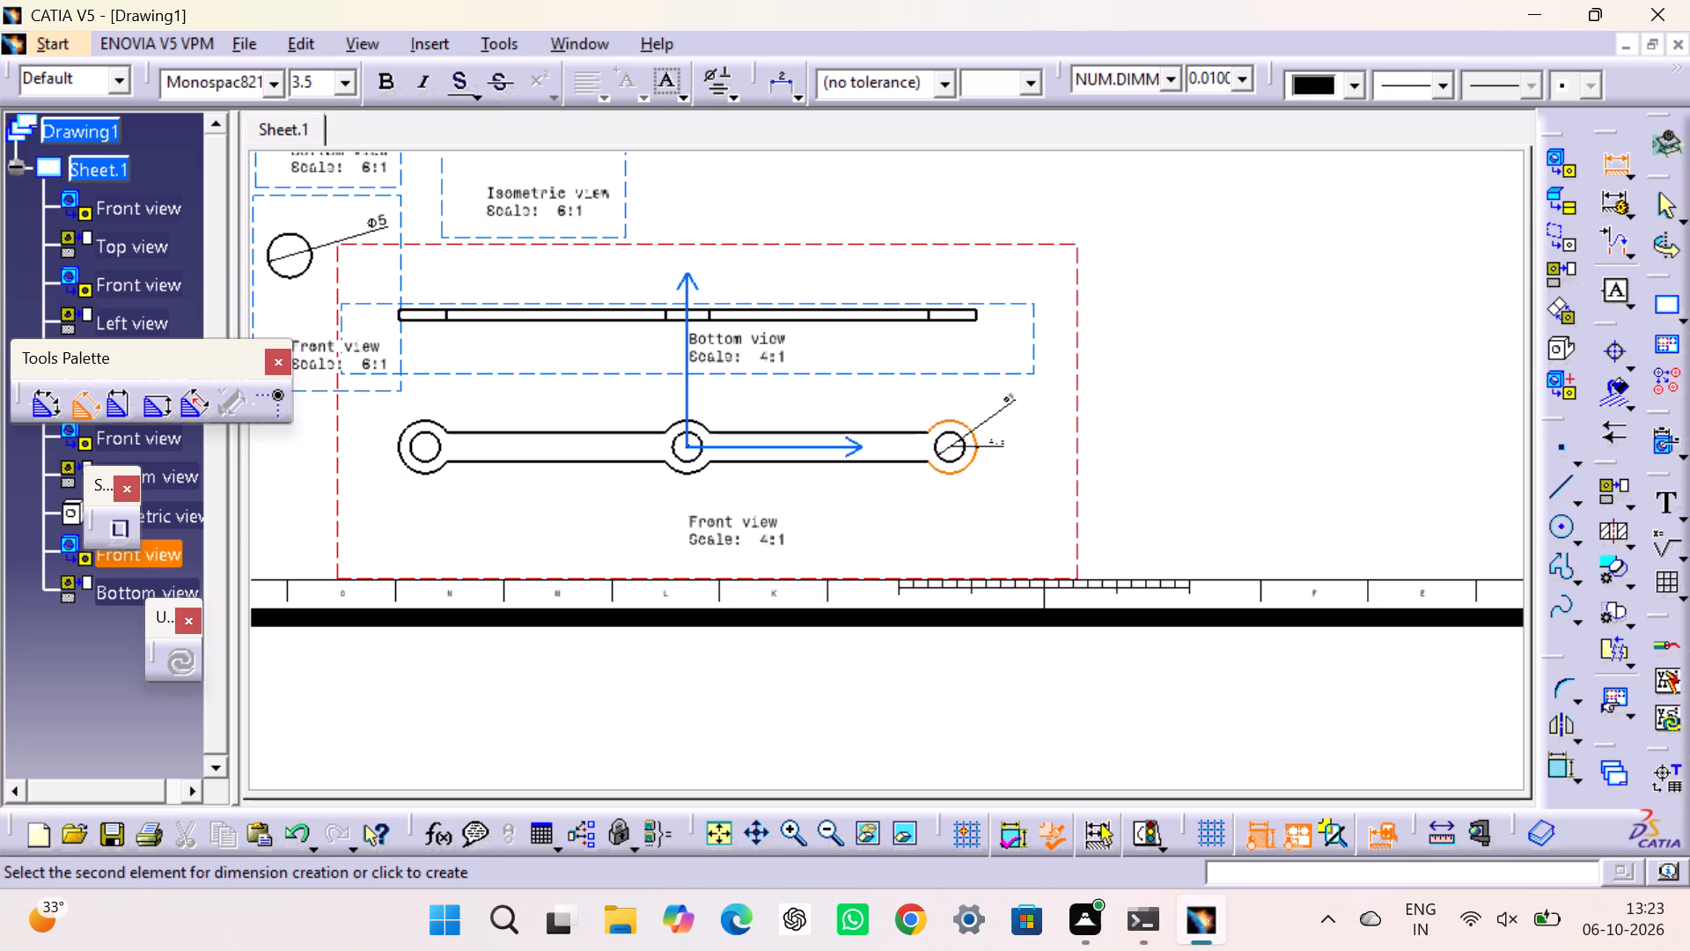
{"action": "left_click", "coordinate": [1046, 444]}
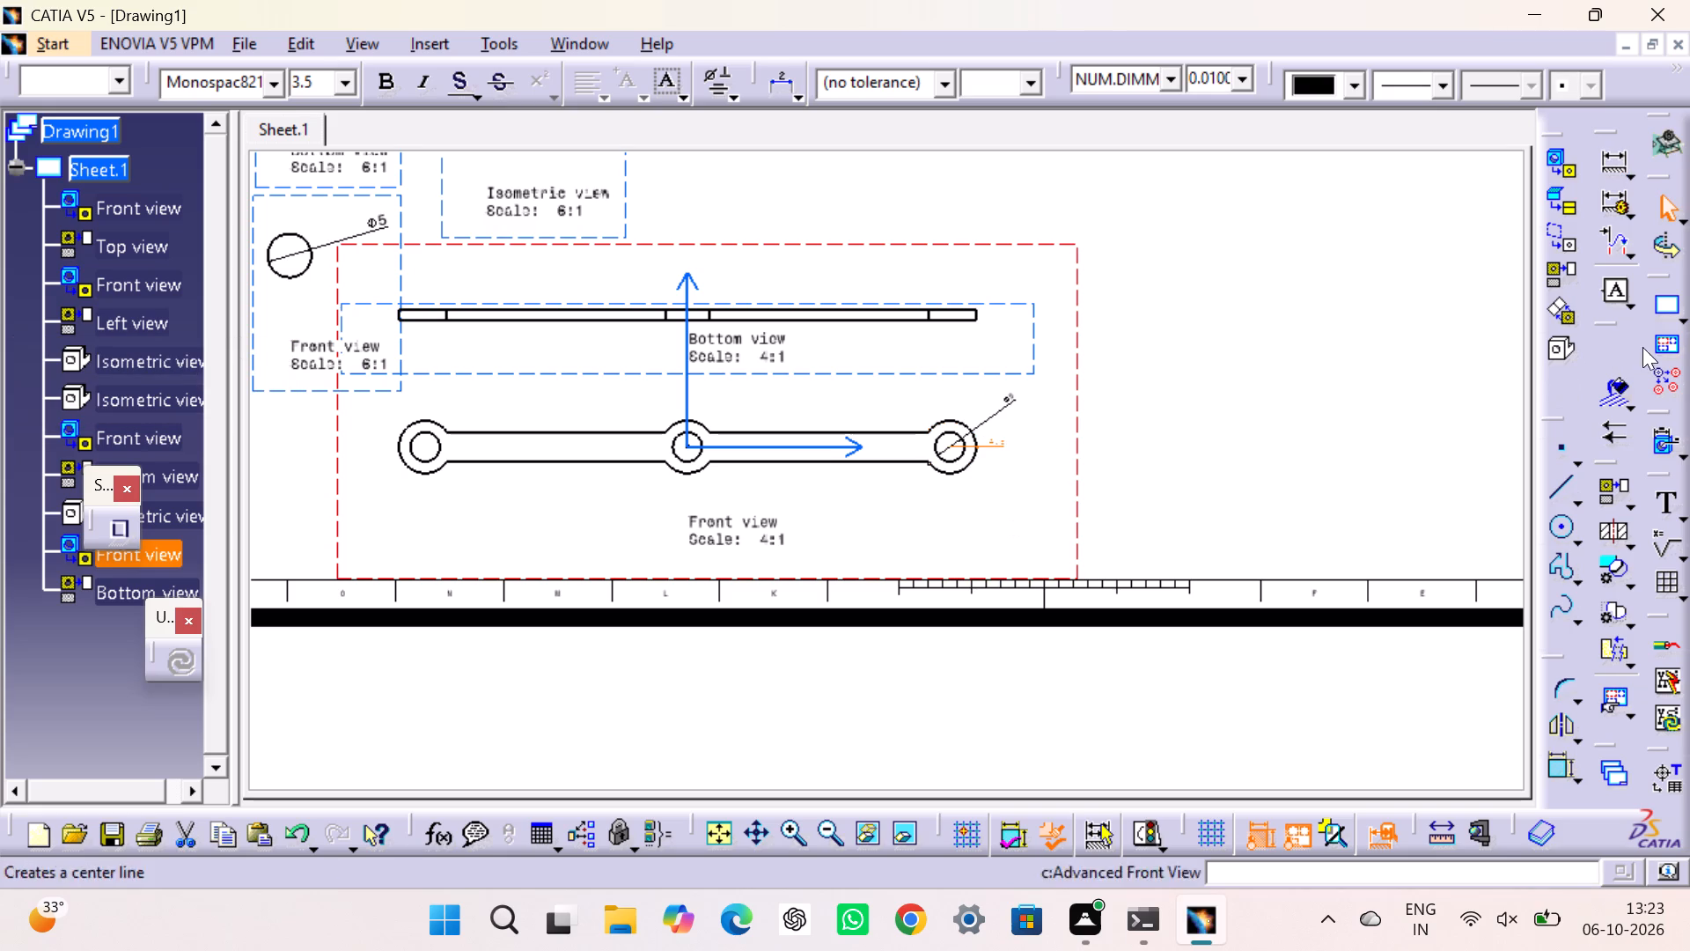
Dimension the link pin's thickness at the right end of its bottom view.
{"action": "left_click", "coordinate": [1602, 153]}
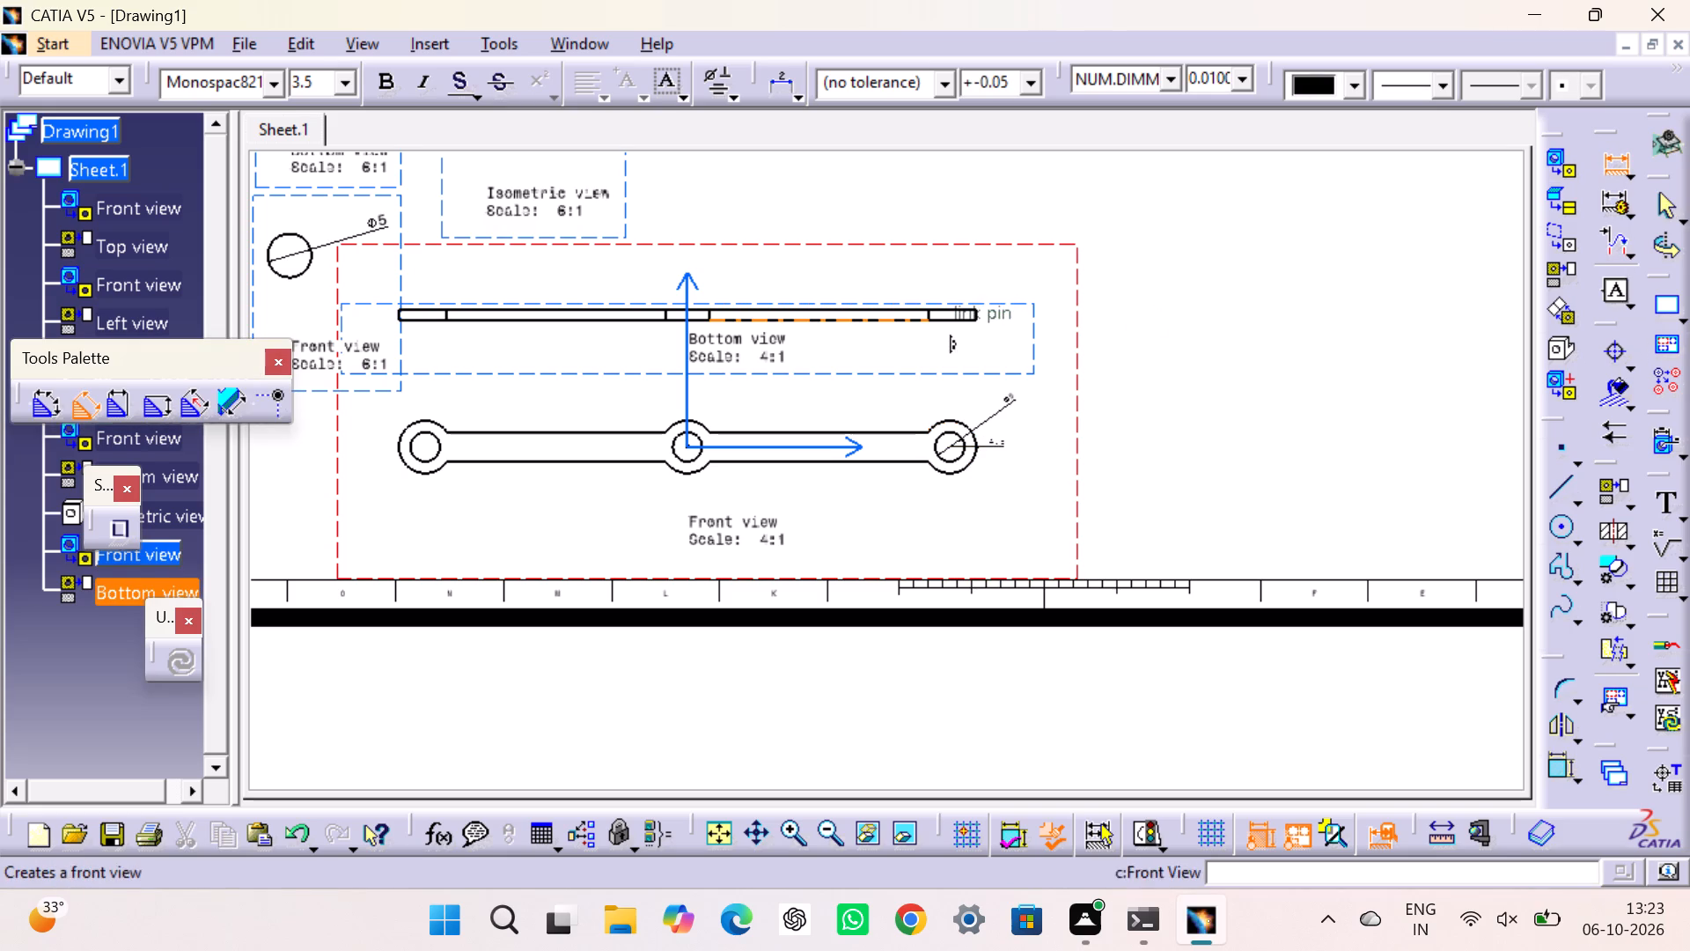
{"action": "left_click", "coordinate": [912, 322]}
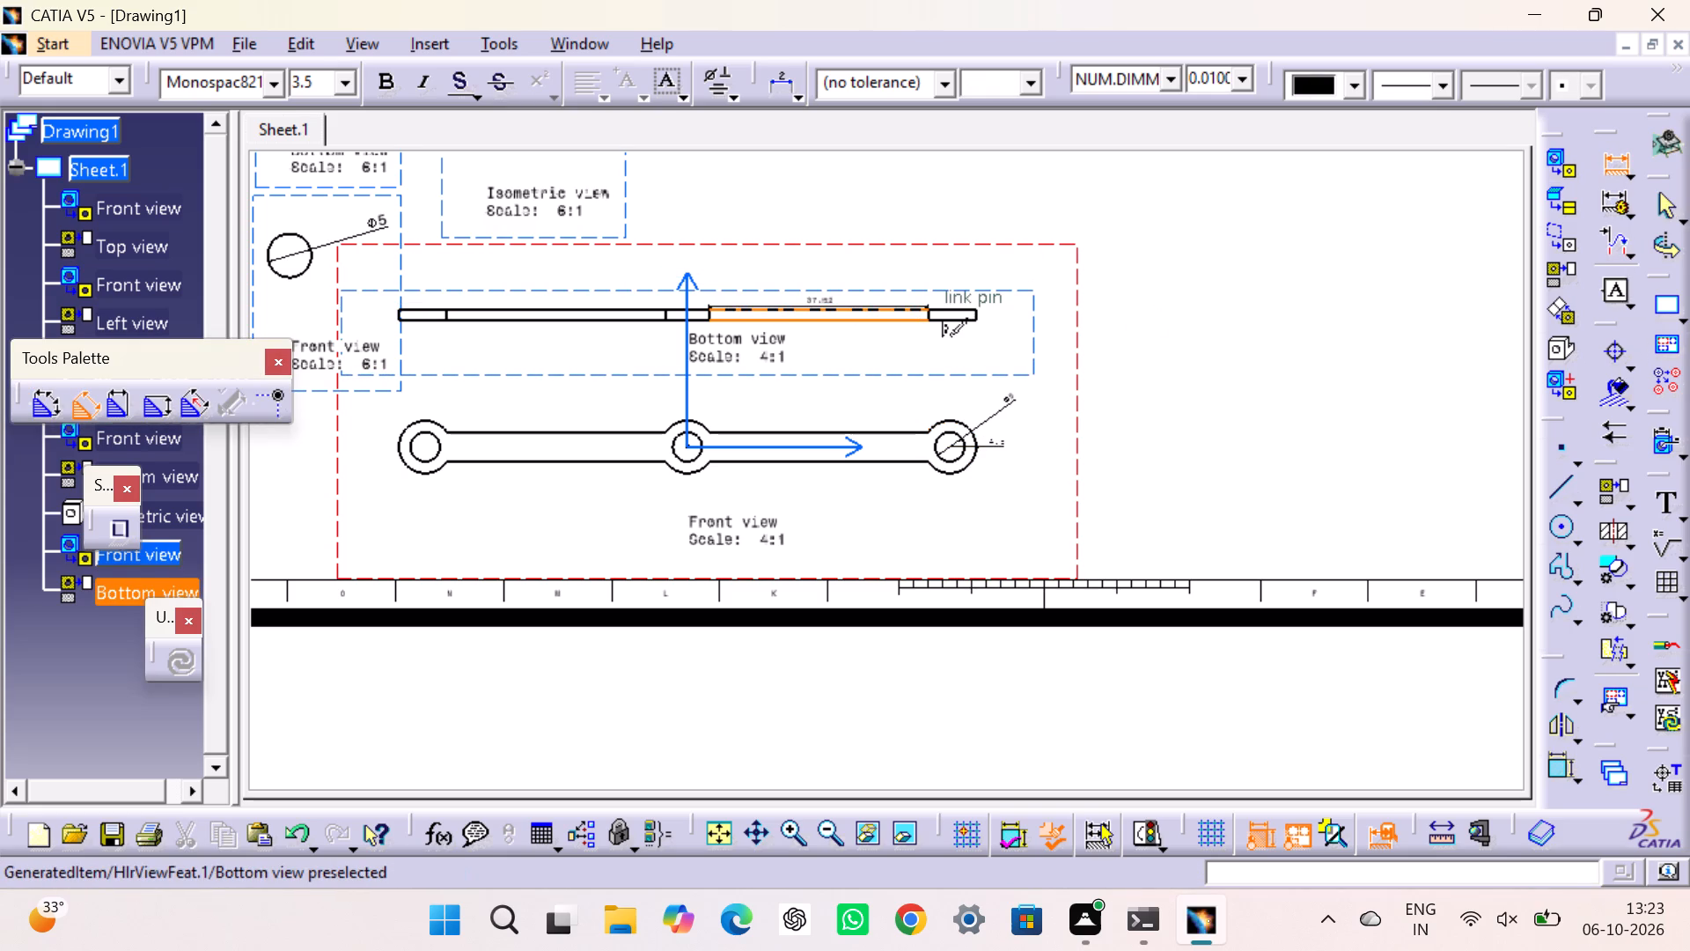
{"action": "left_click", "coordinate": [903, 307]}
{"action": "left_click", "coordinate": [1008, 313]}
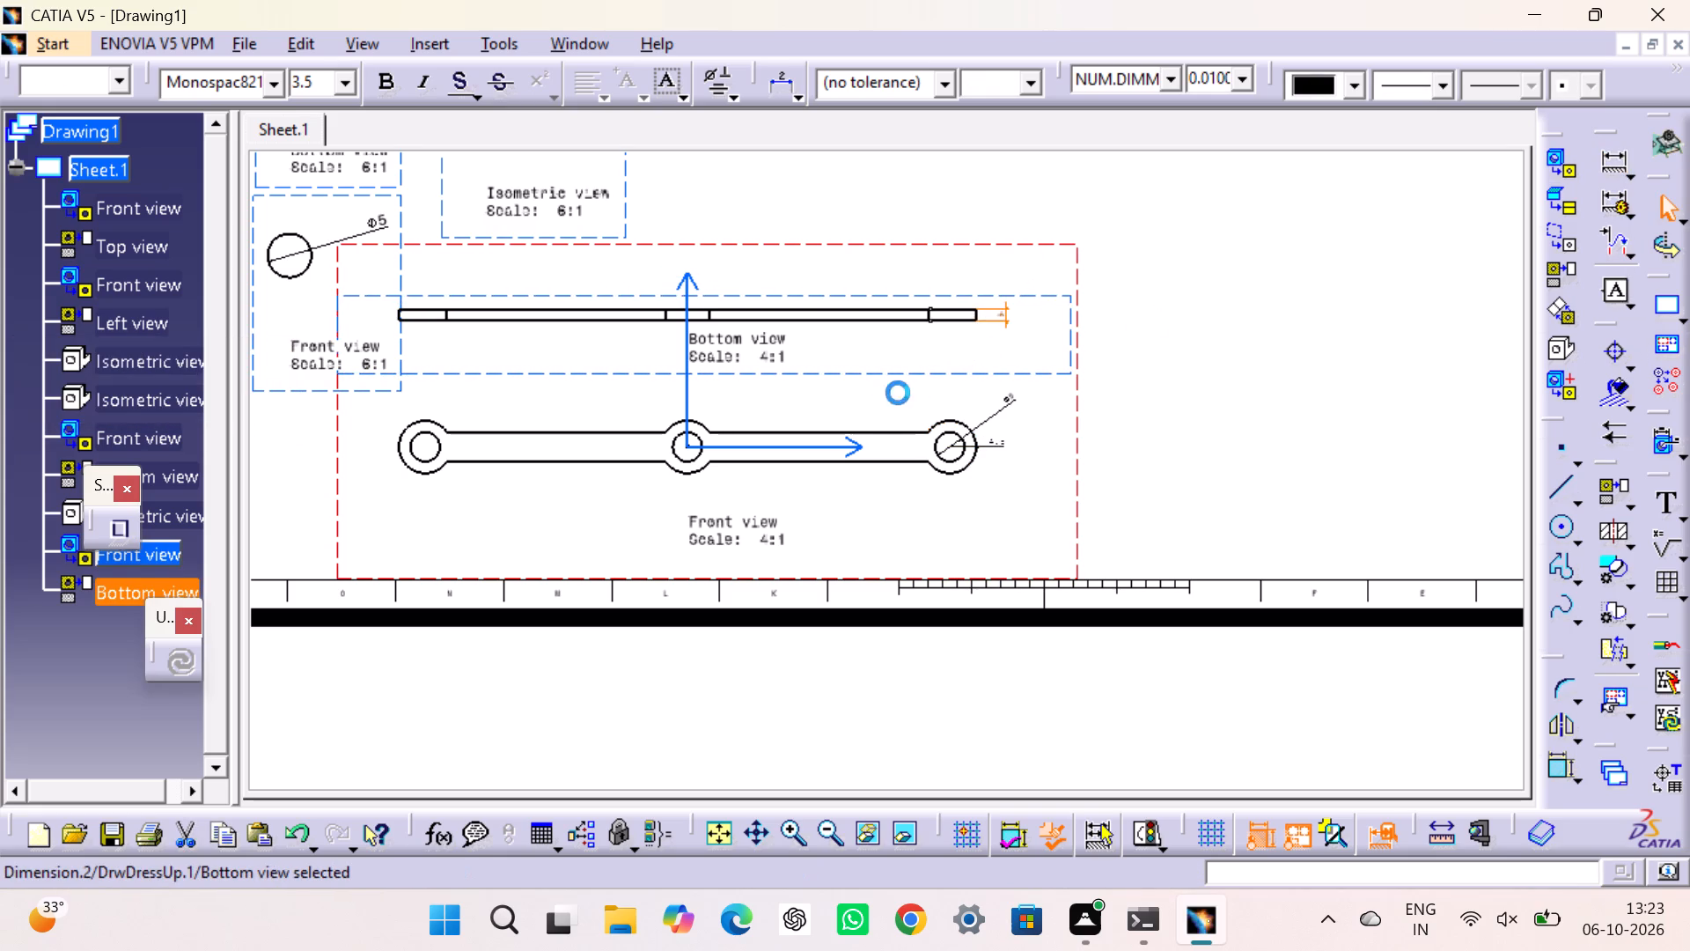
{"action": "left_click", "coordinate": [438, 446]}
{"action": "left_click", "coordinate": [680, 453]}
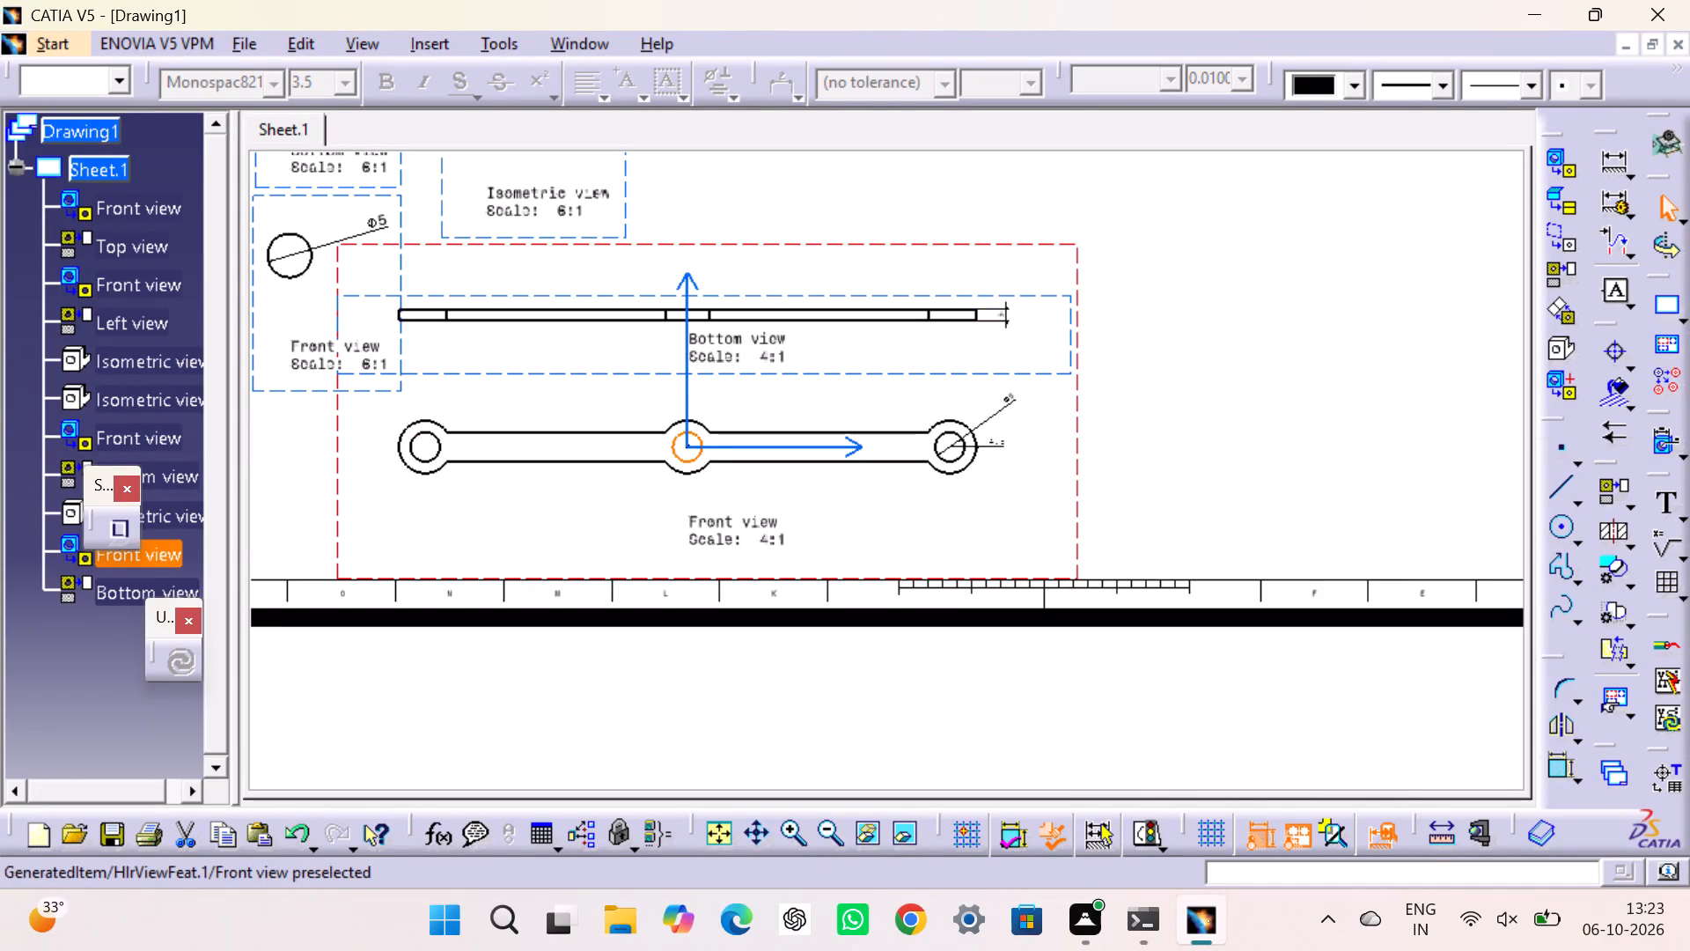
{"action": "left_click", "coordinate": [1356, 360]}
Dimension the centre distance from the left hole to the middle hole, placed below the link pin's front view.
{"action": "left_click", "coordinate": [1609, 149]}
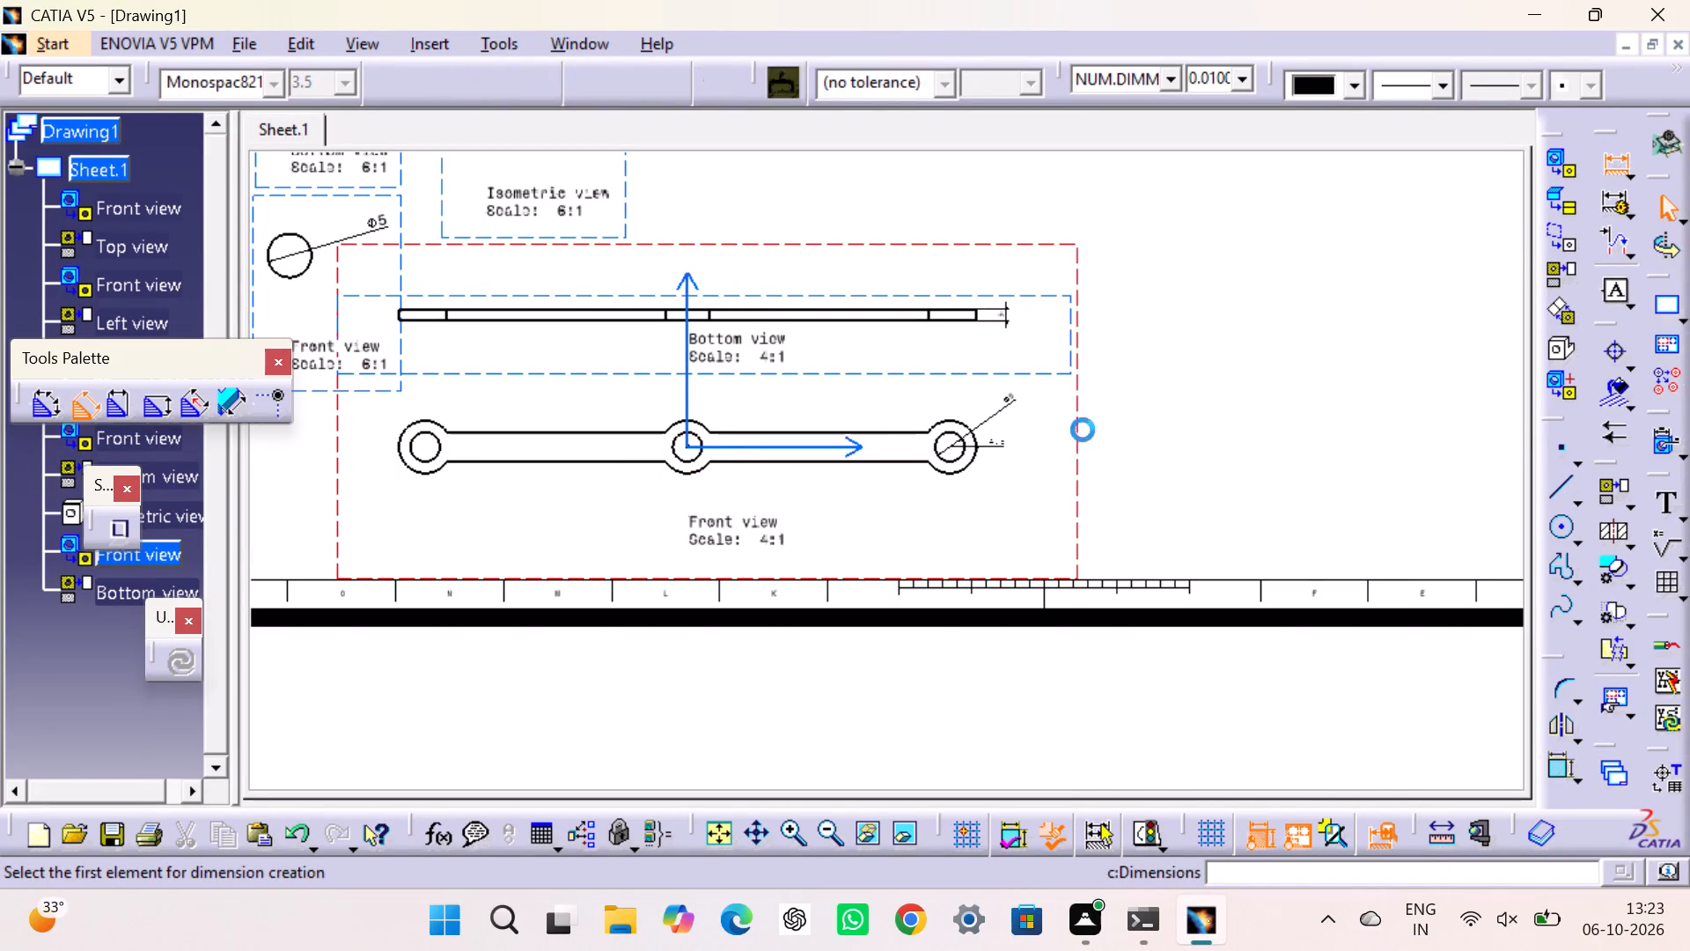
{"action": "left_click", "coordinate": [443, 445]}
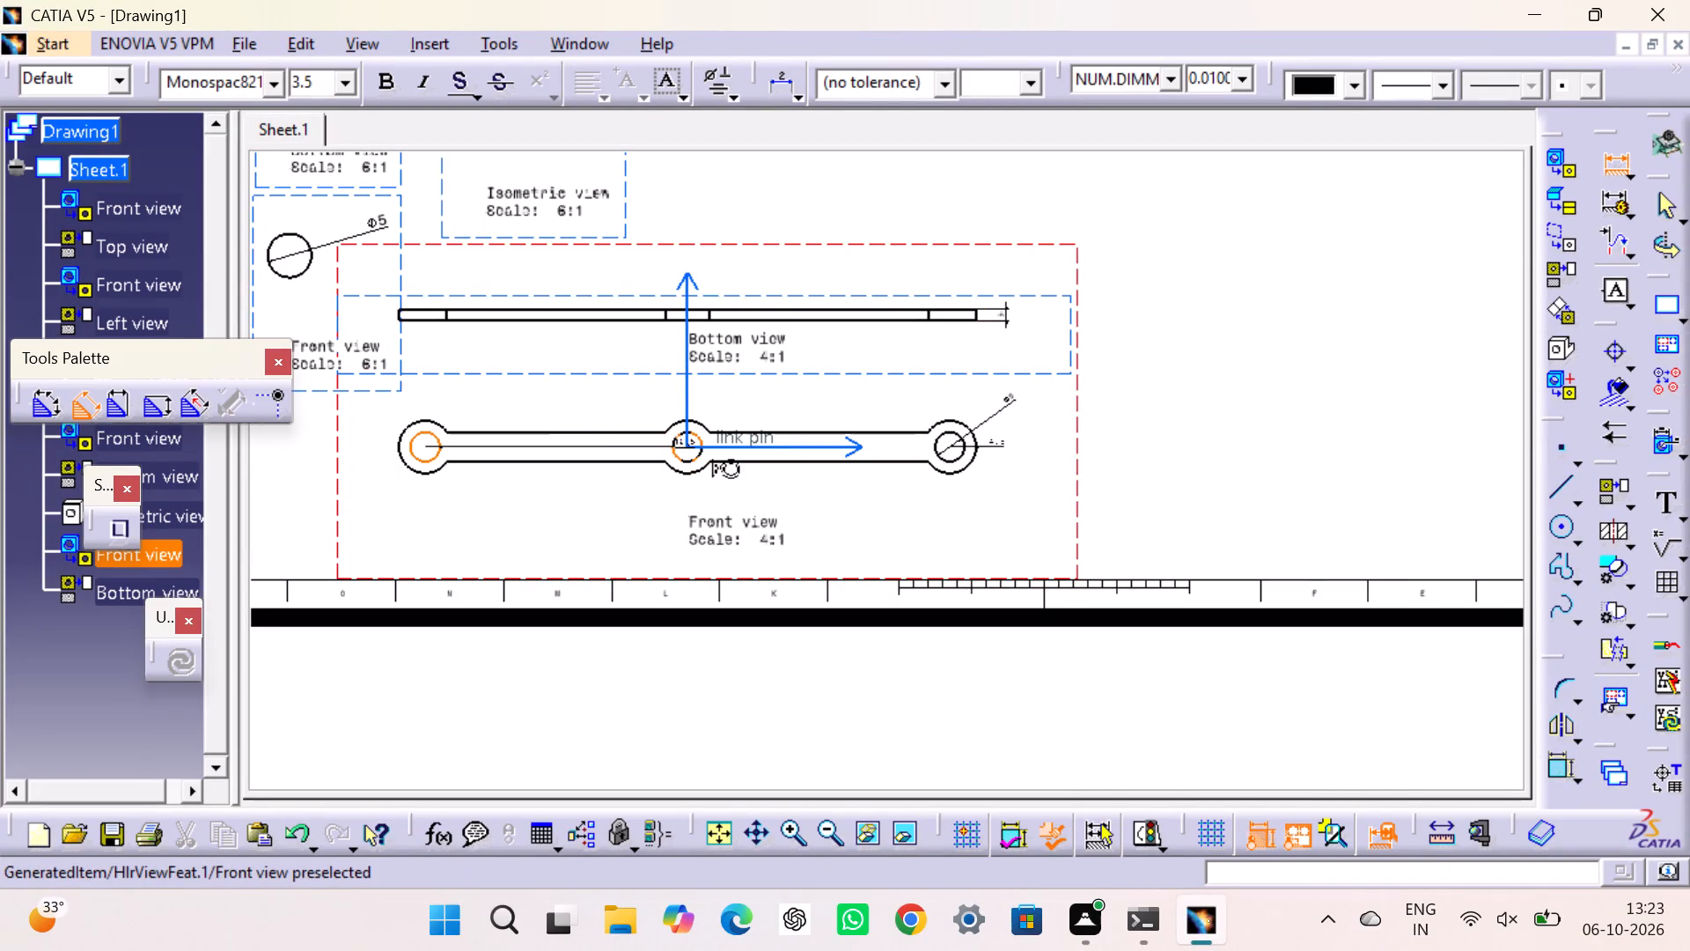
{"action": "left_click_drag", "start_coordinate": [672, 442], "coordinate": [660, 458]}
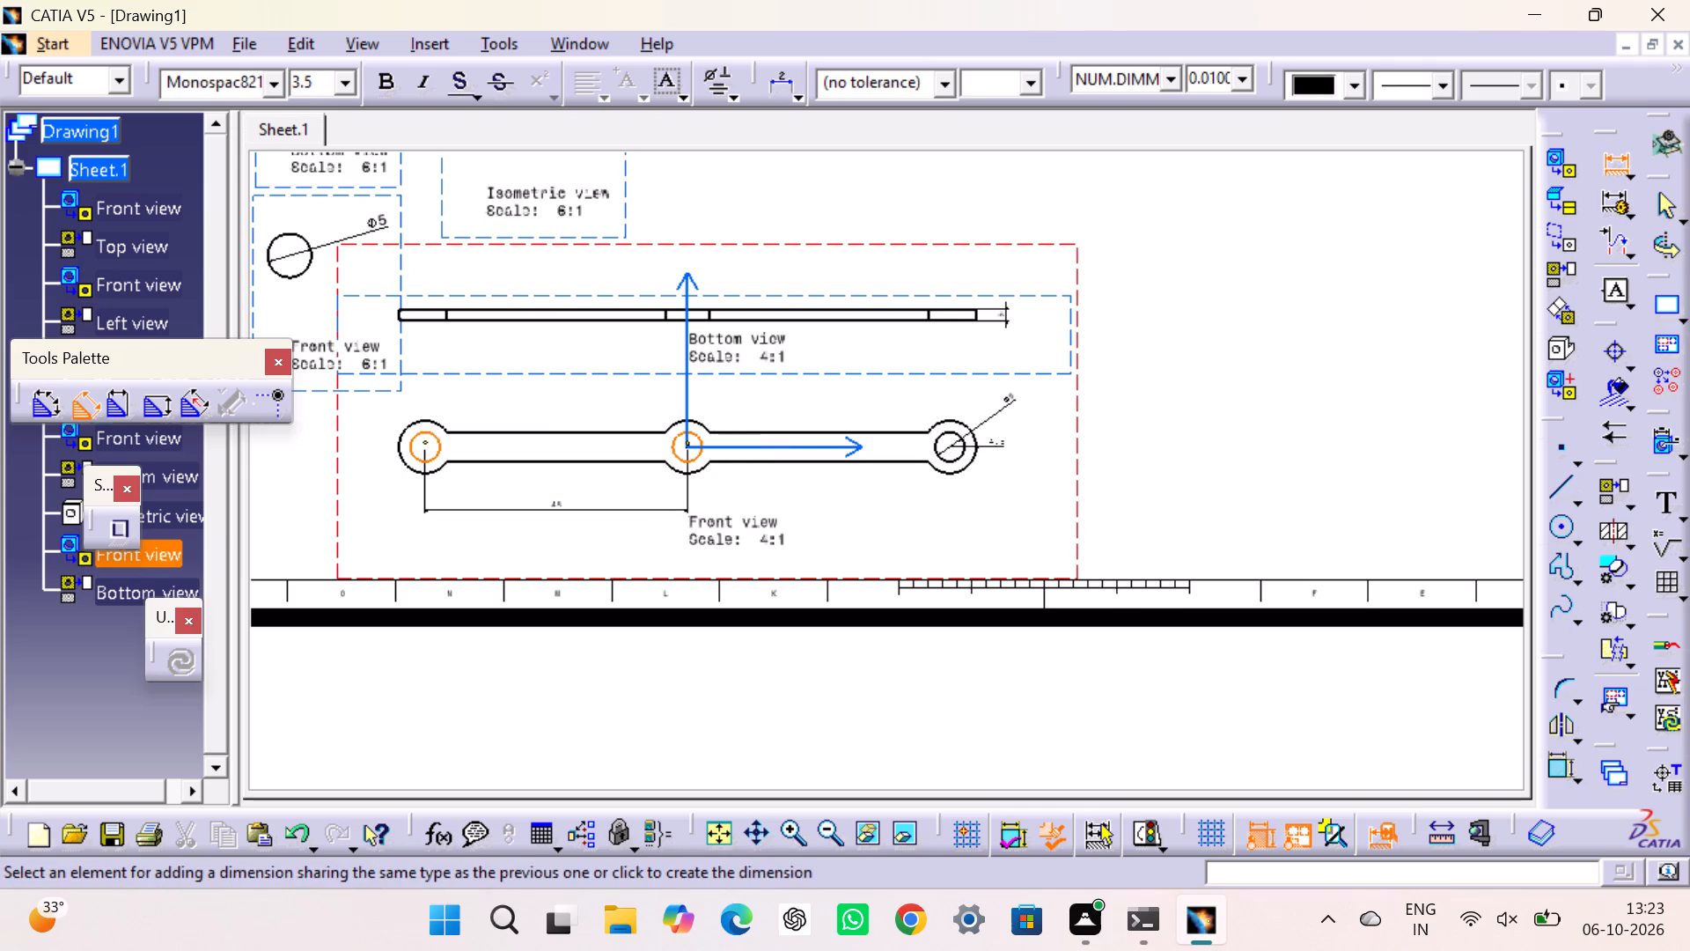
{"action": "left_click", "coordinate": [560, 507]}
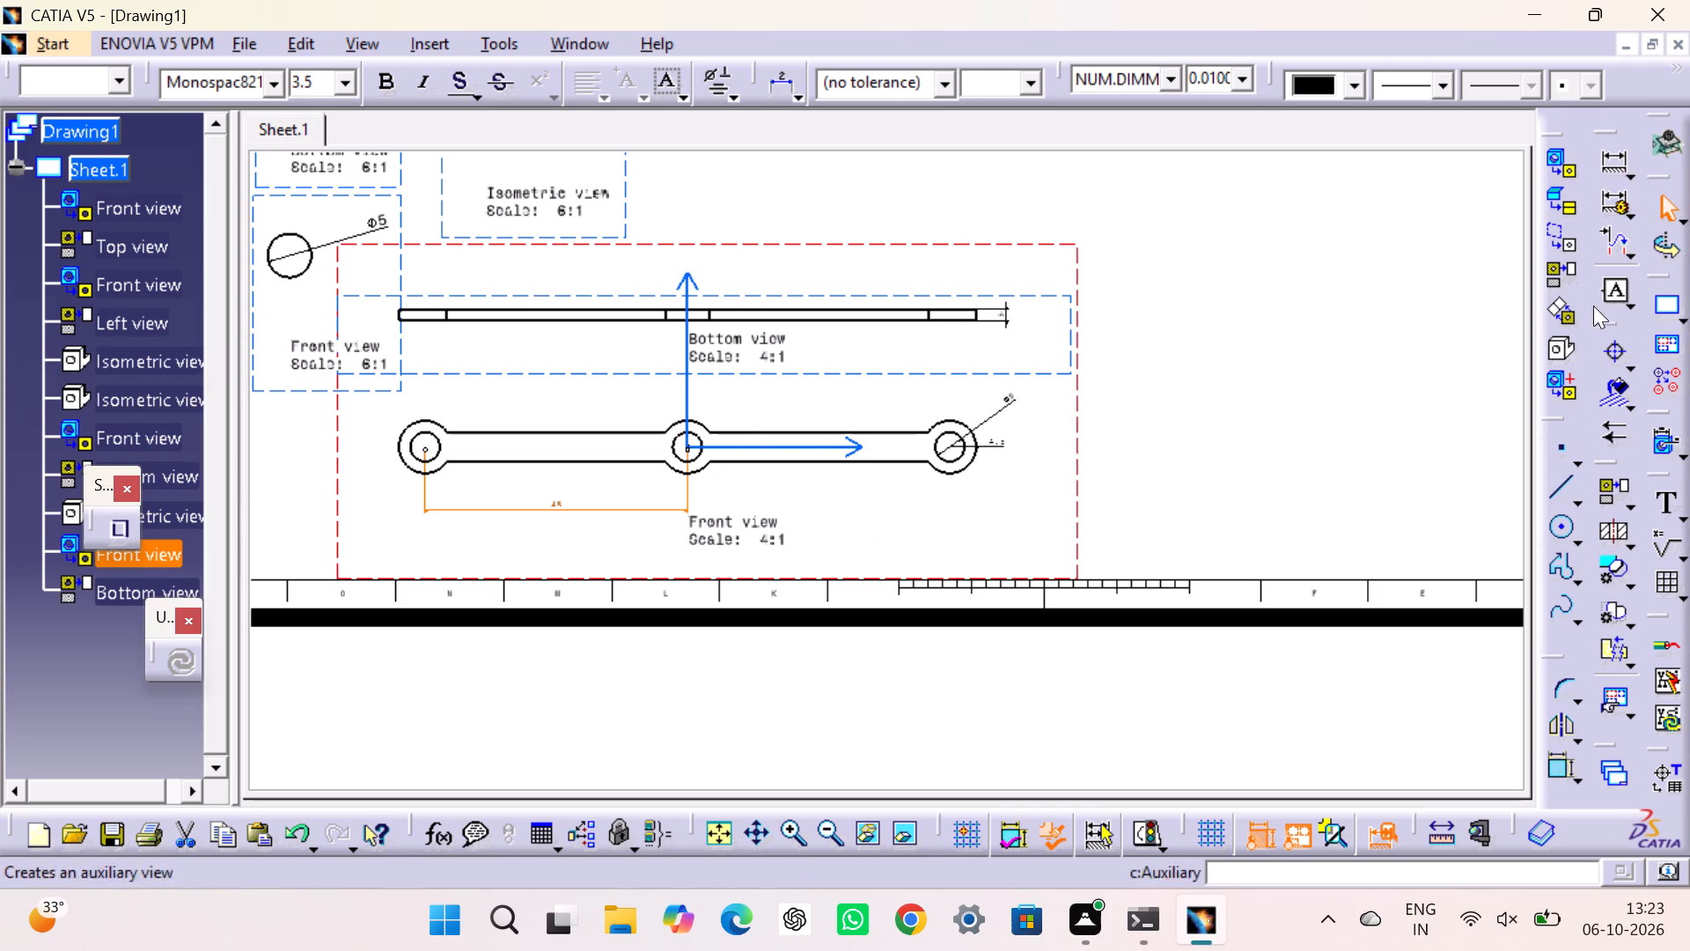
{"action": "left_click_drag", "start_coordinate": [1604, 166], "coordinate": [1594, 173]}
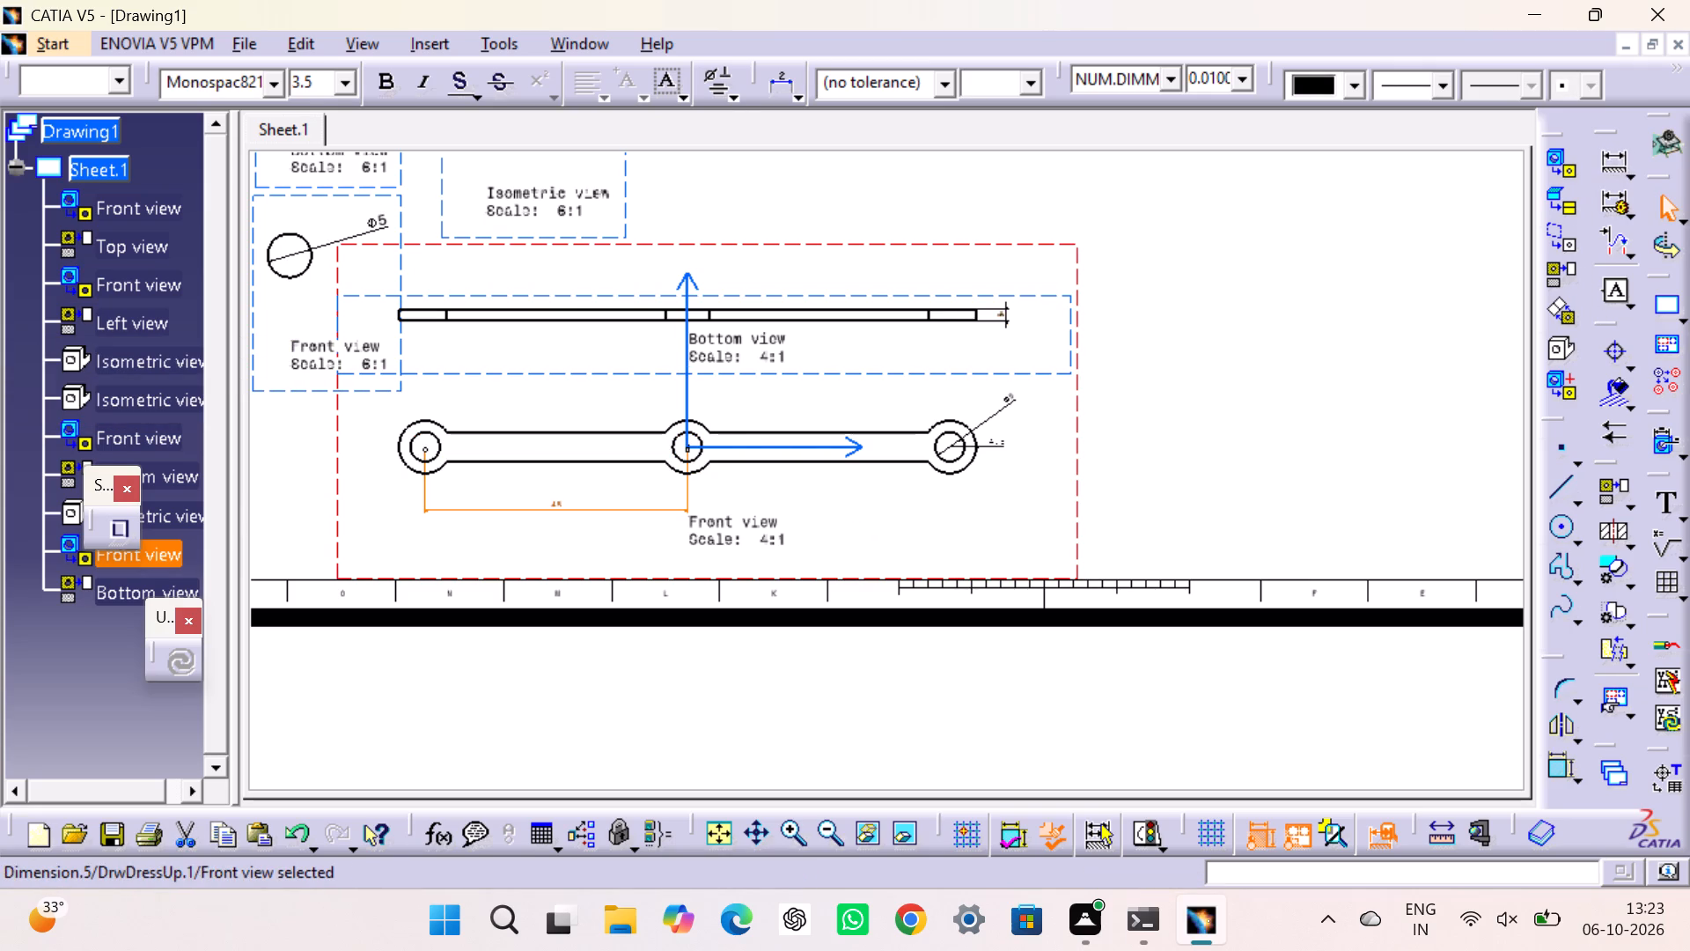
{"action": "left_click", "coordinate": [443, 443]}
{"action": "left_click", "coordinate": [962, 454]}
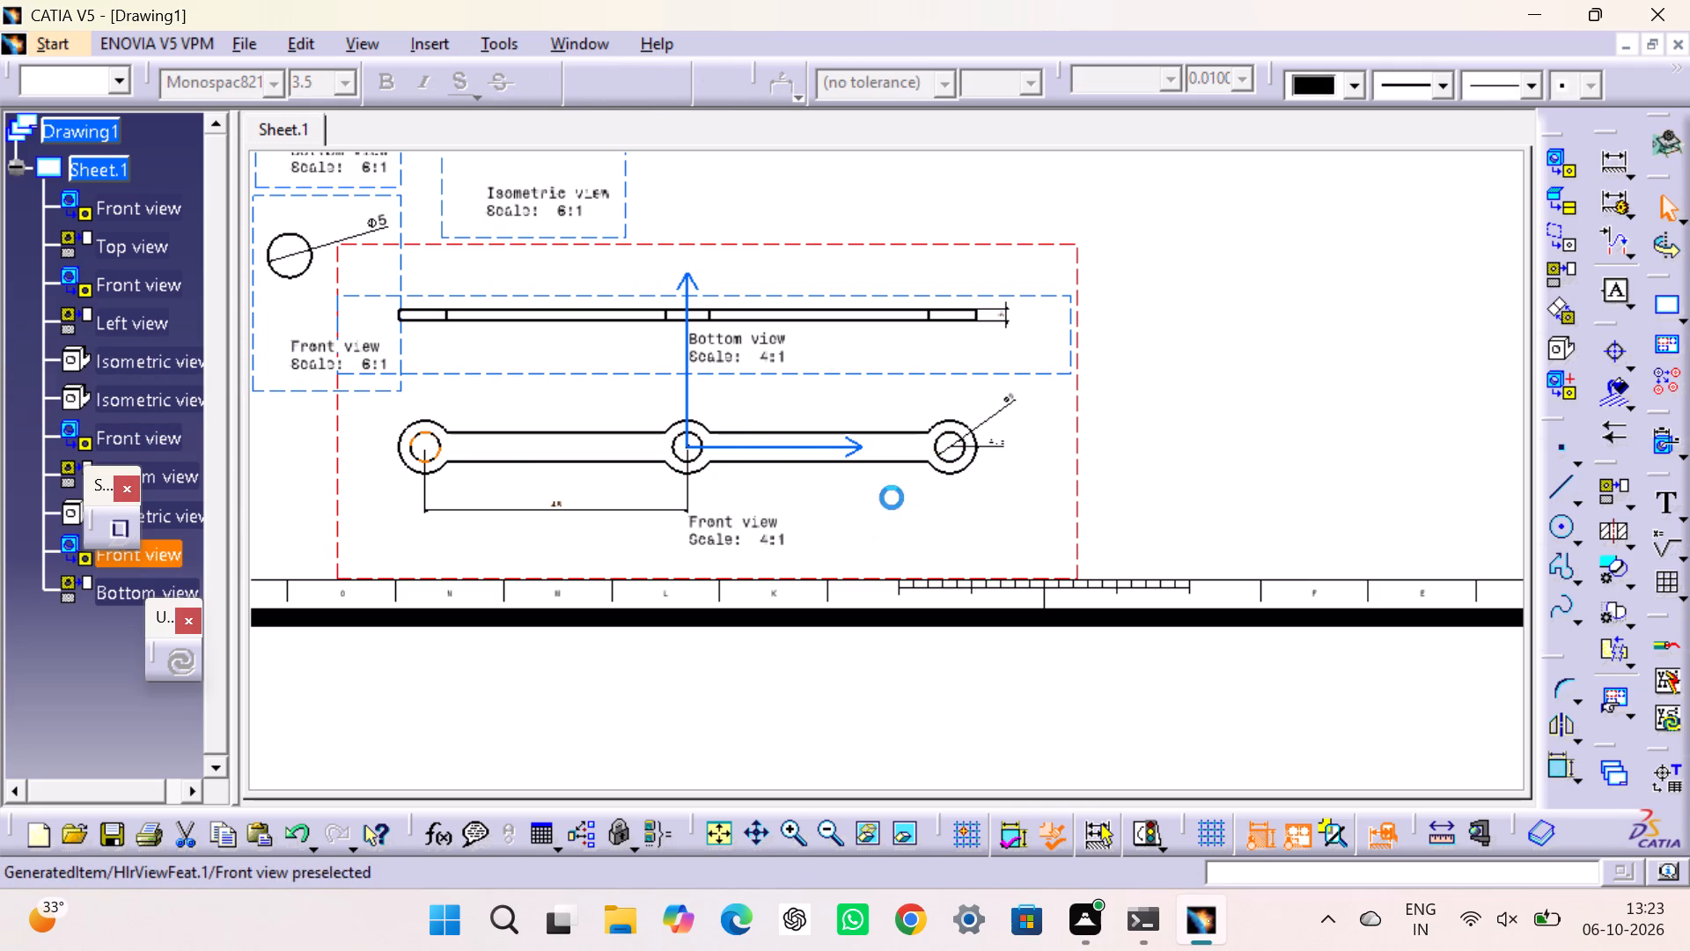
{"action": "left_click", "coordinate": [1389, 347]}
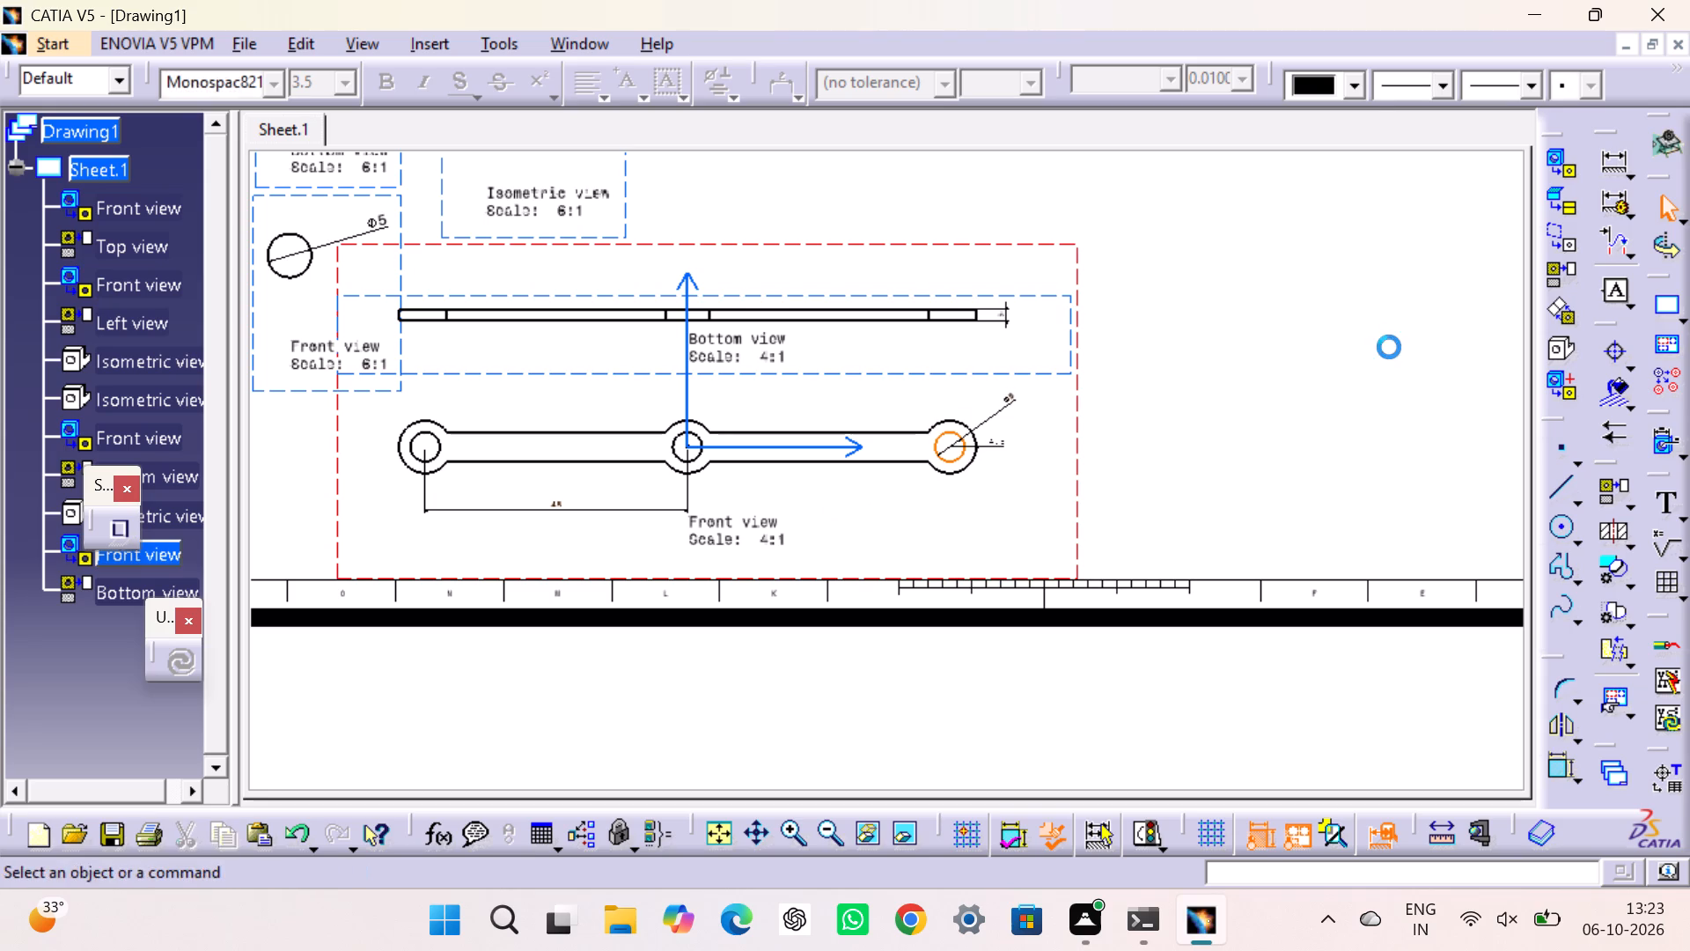
Dimension the centre distance between the two end holes, placed below the left-to-middle hole dimension in the link pin's front view.
{"action": "left_click", "coordinate": [1605, 165]}
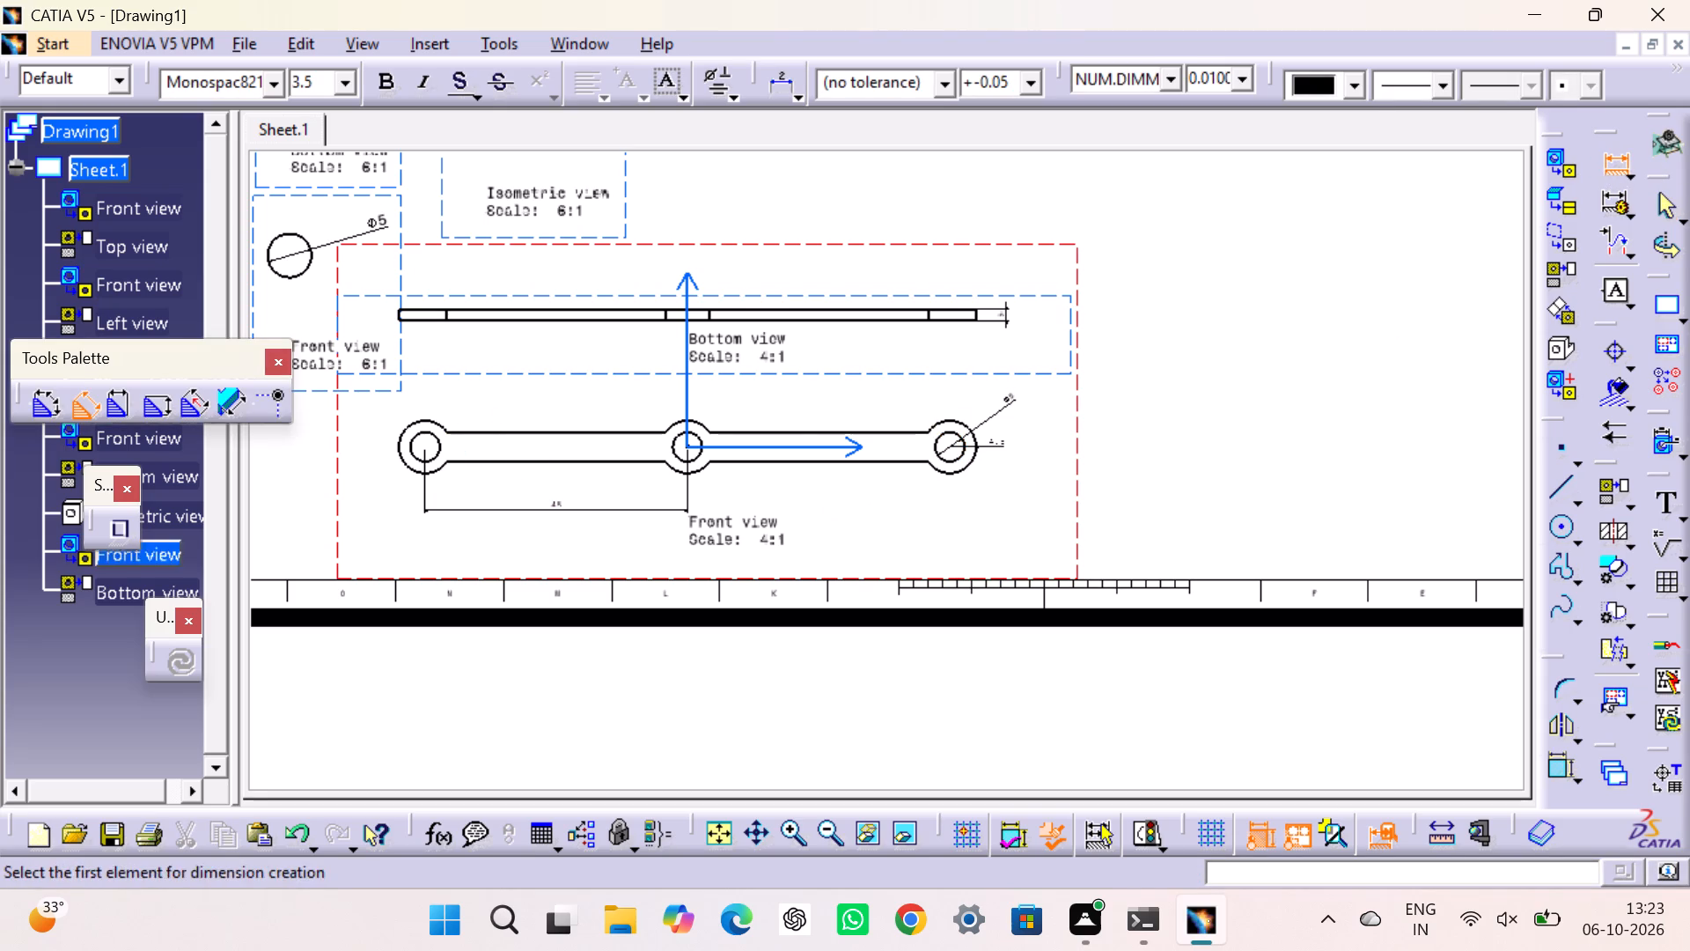
{"action": "left_click", "coordinate": [441, 452]}
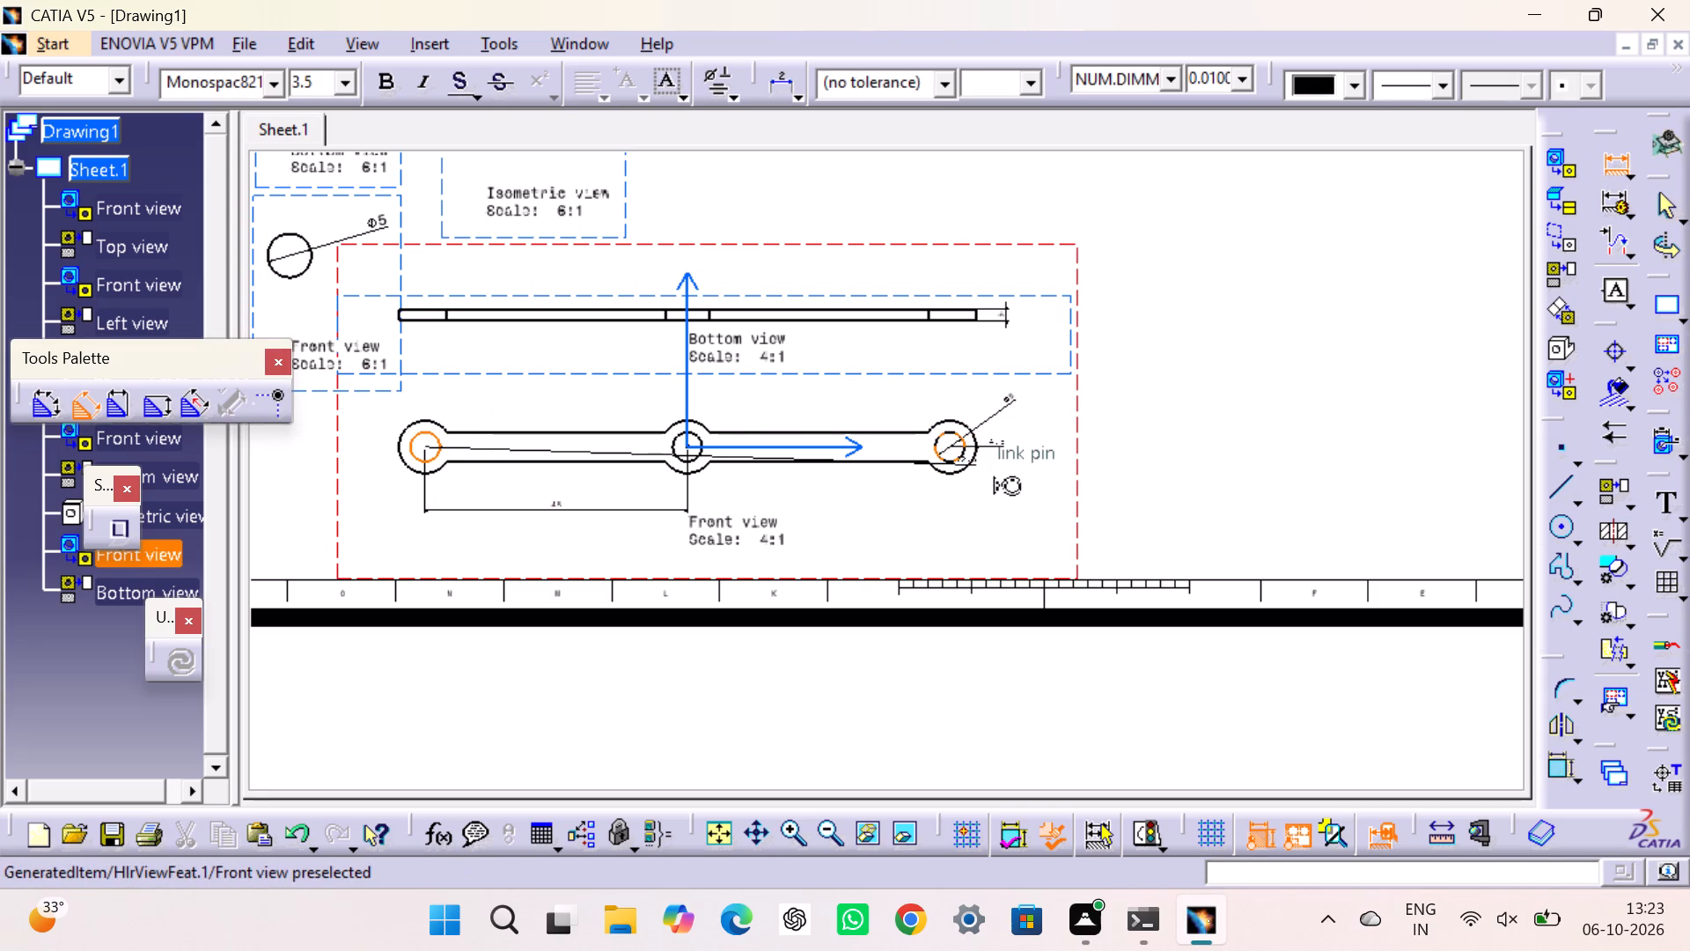
{"action": "left_click", "coordinate": [959, 456]}
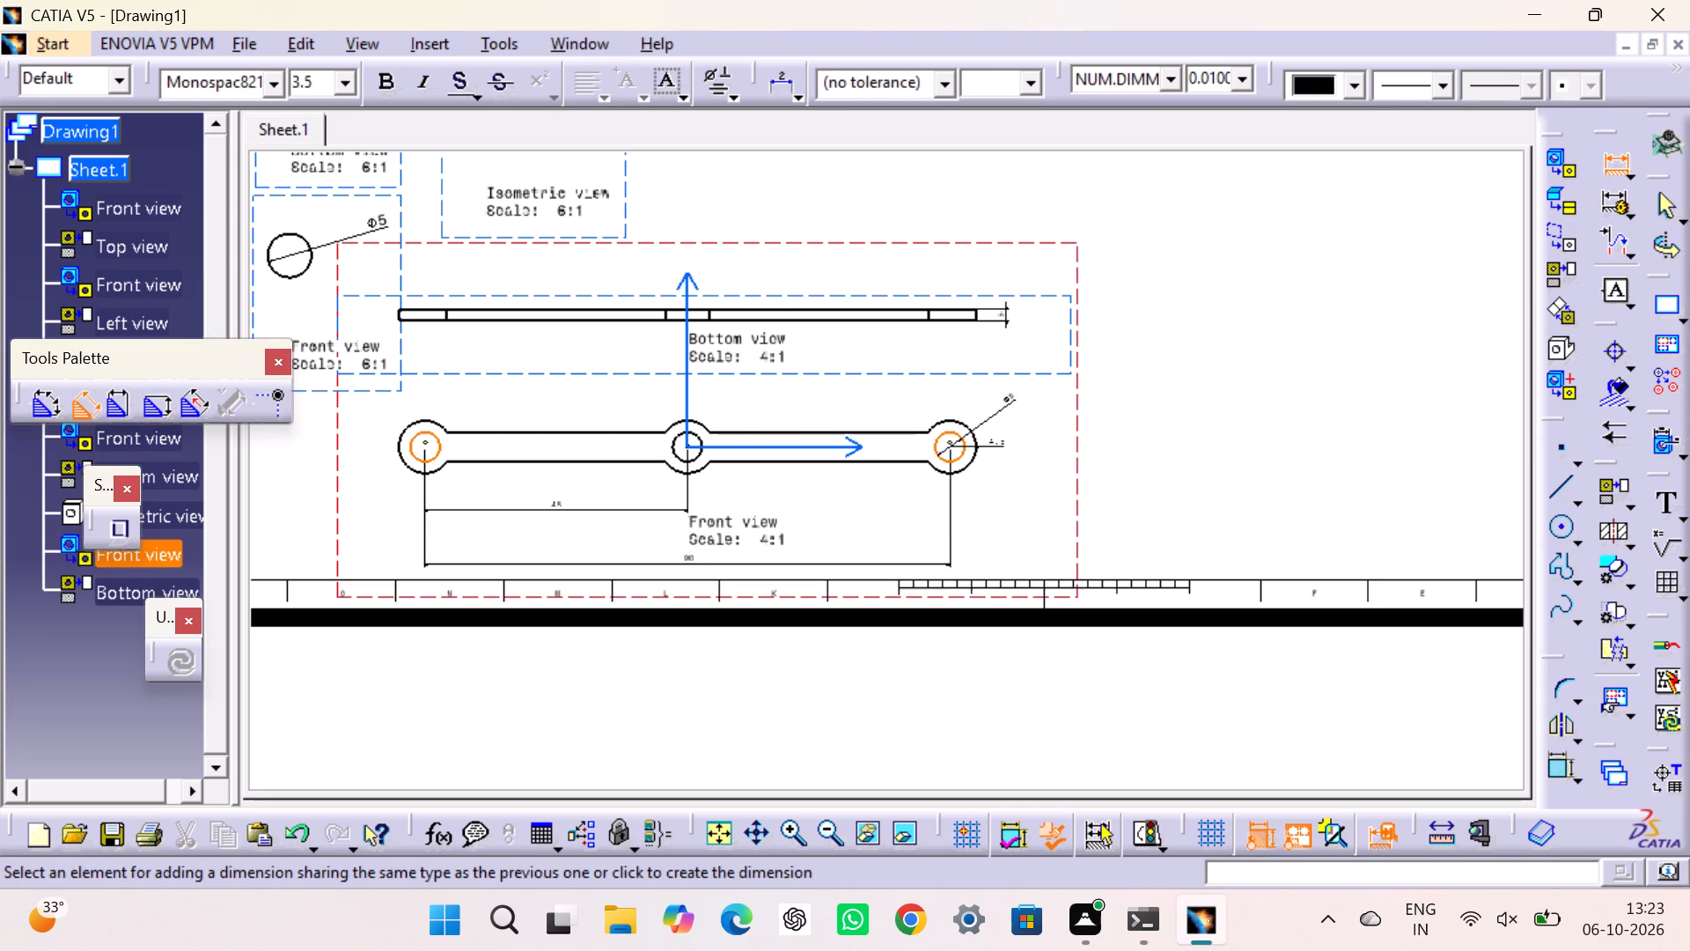
{"action": "left_click", "coordinate": [718, 565]}
{"action": "left_click", "coordinate": [1352, 424]}
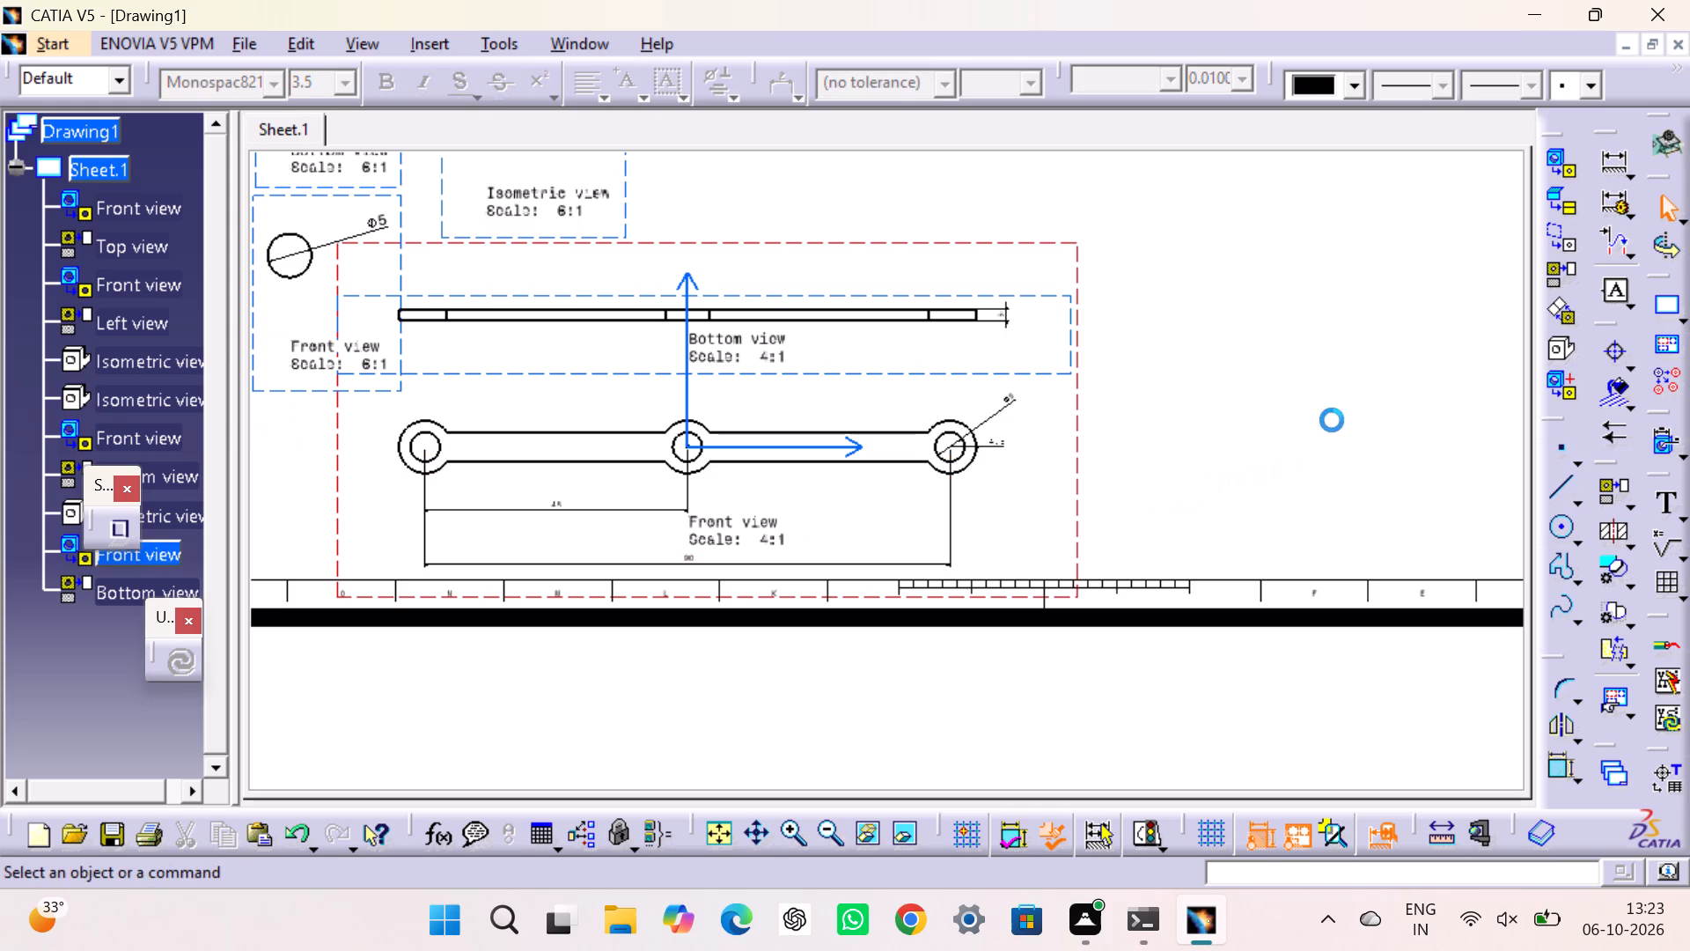
Set the text height of the link pin's five dimensions in the front and bottom views to 7 mm.
{"action": "left_click", "coordinate": [792, 563]}
{"action": "left_click", "coordinate": [552, 501], "text": "ctrl"}
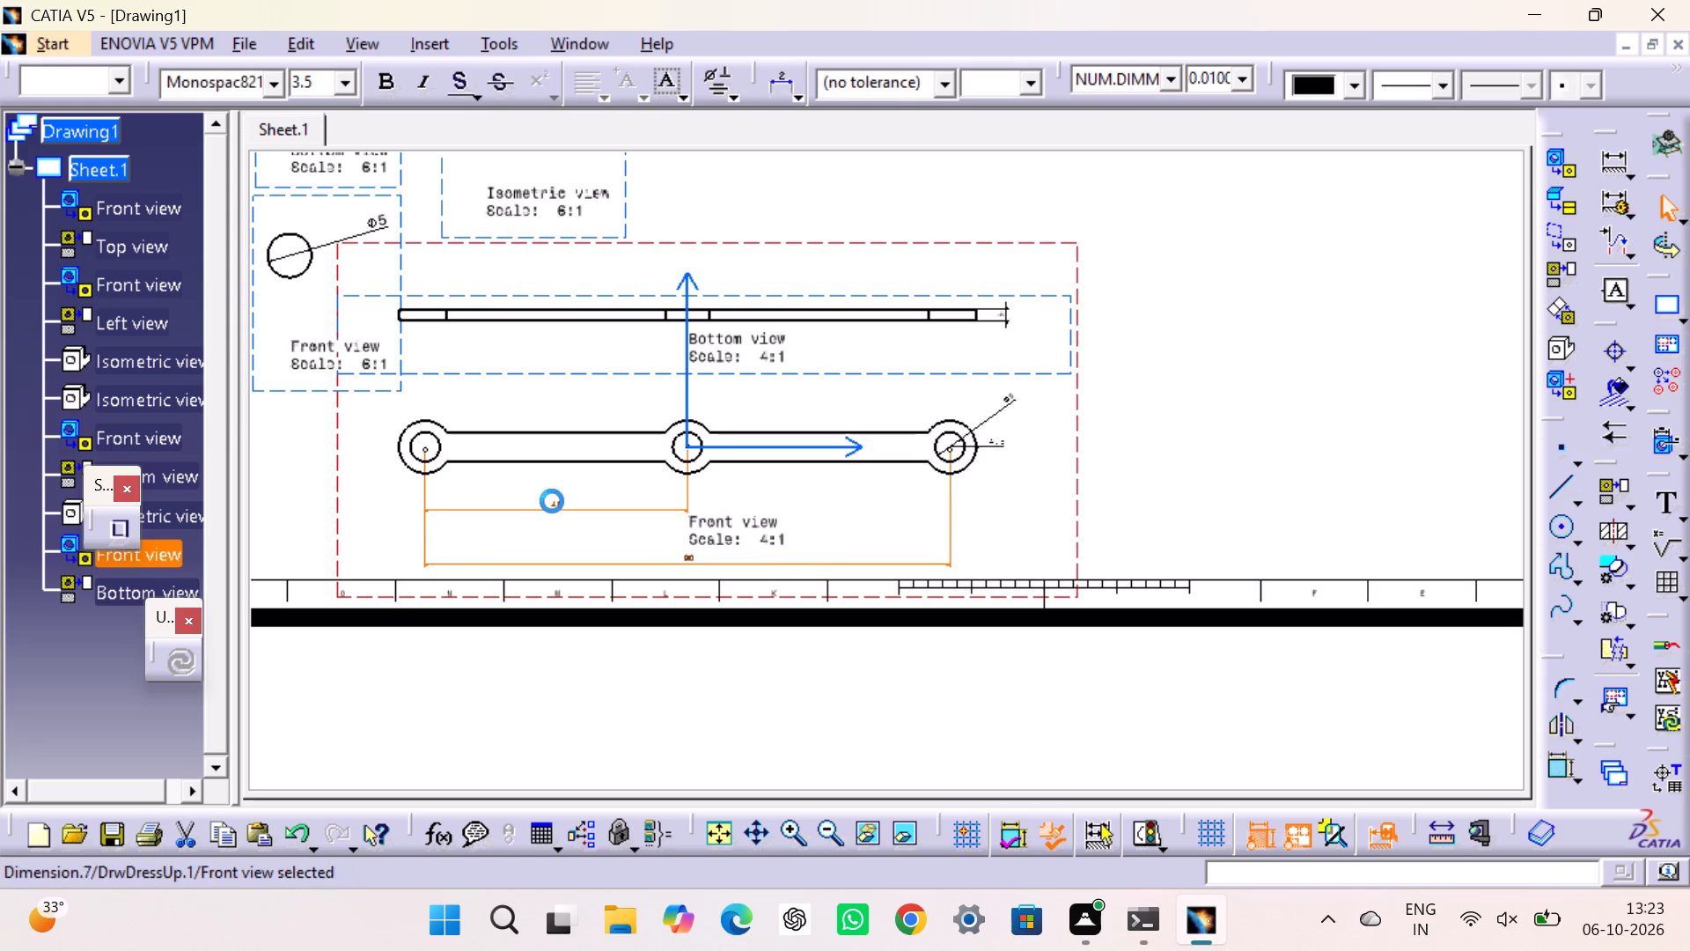
{"action": "left_click", "coordinate": [994, 446], "text": "ctrl"}
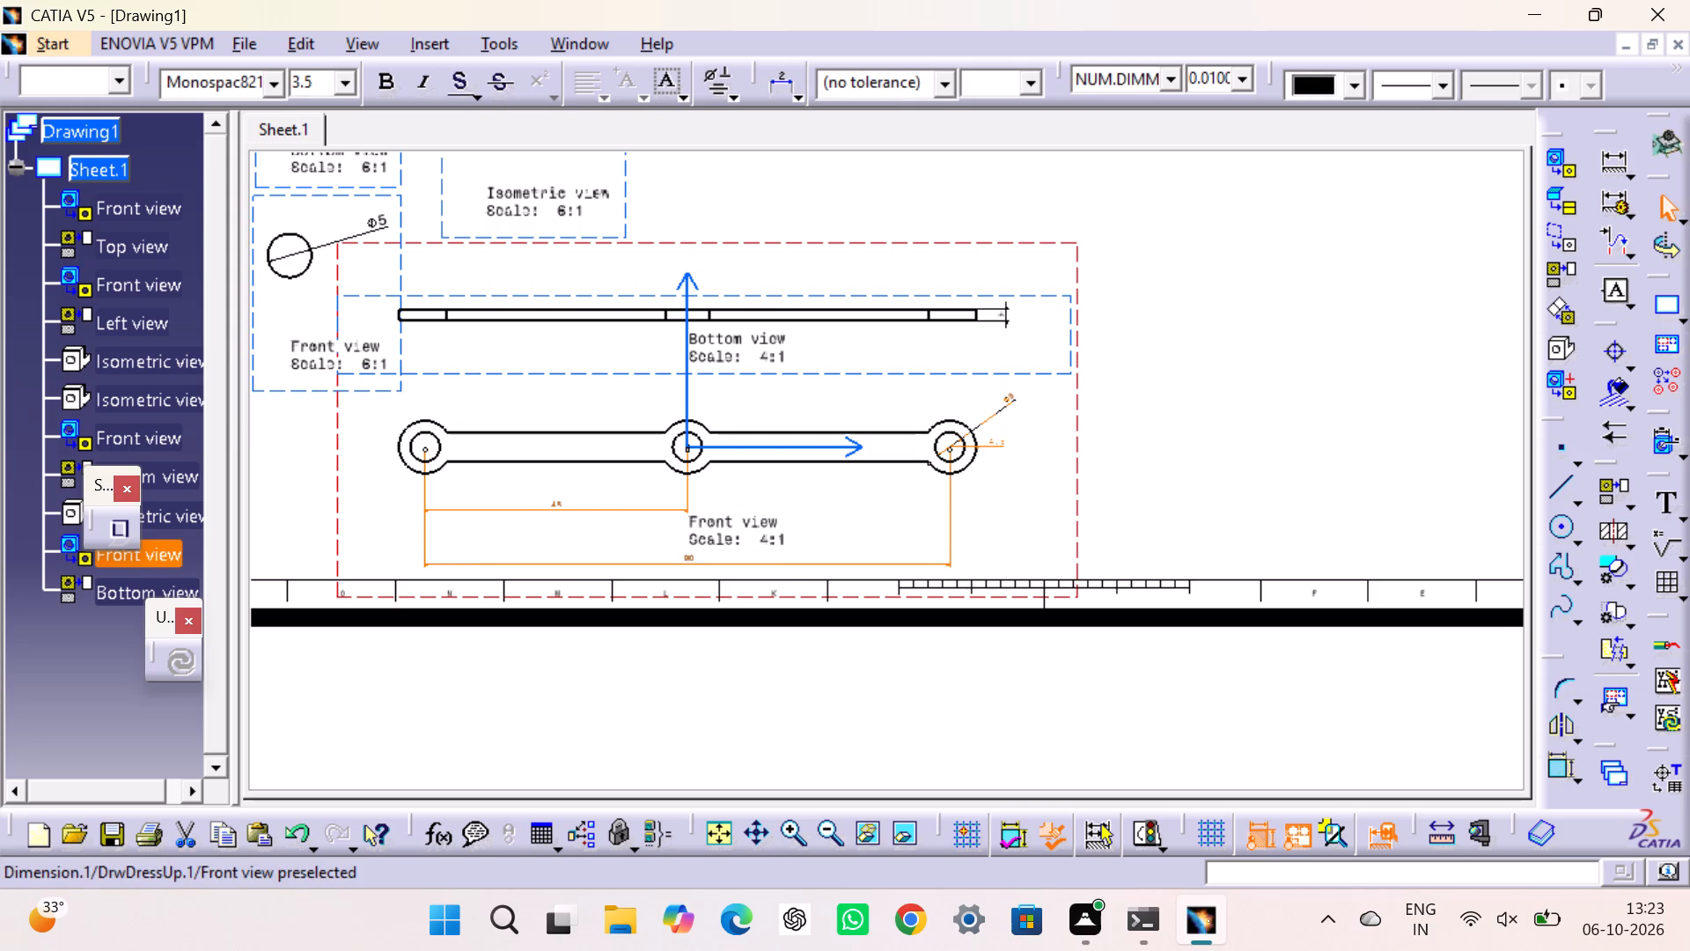
{"action": "left_click", "coordinate": [1007, 406], "text": "ctrl"}
{"action": "left_click", "coordinate": [1003, 317], "text": "ctrl"}
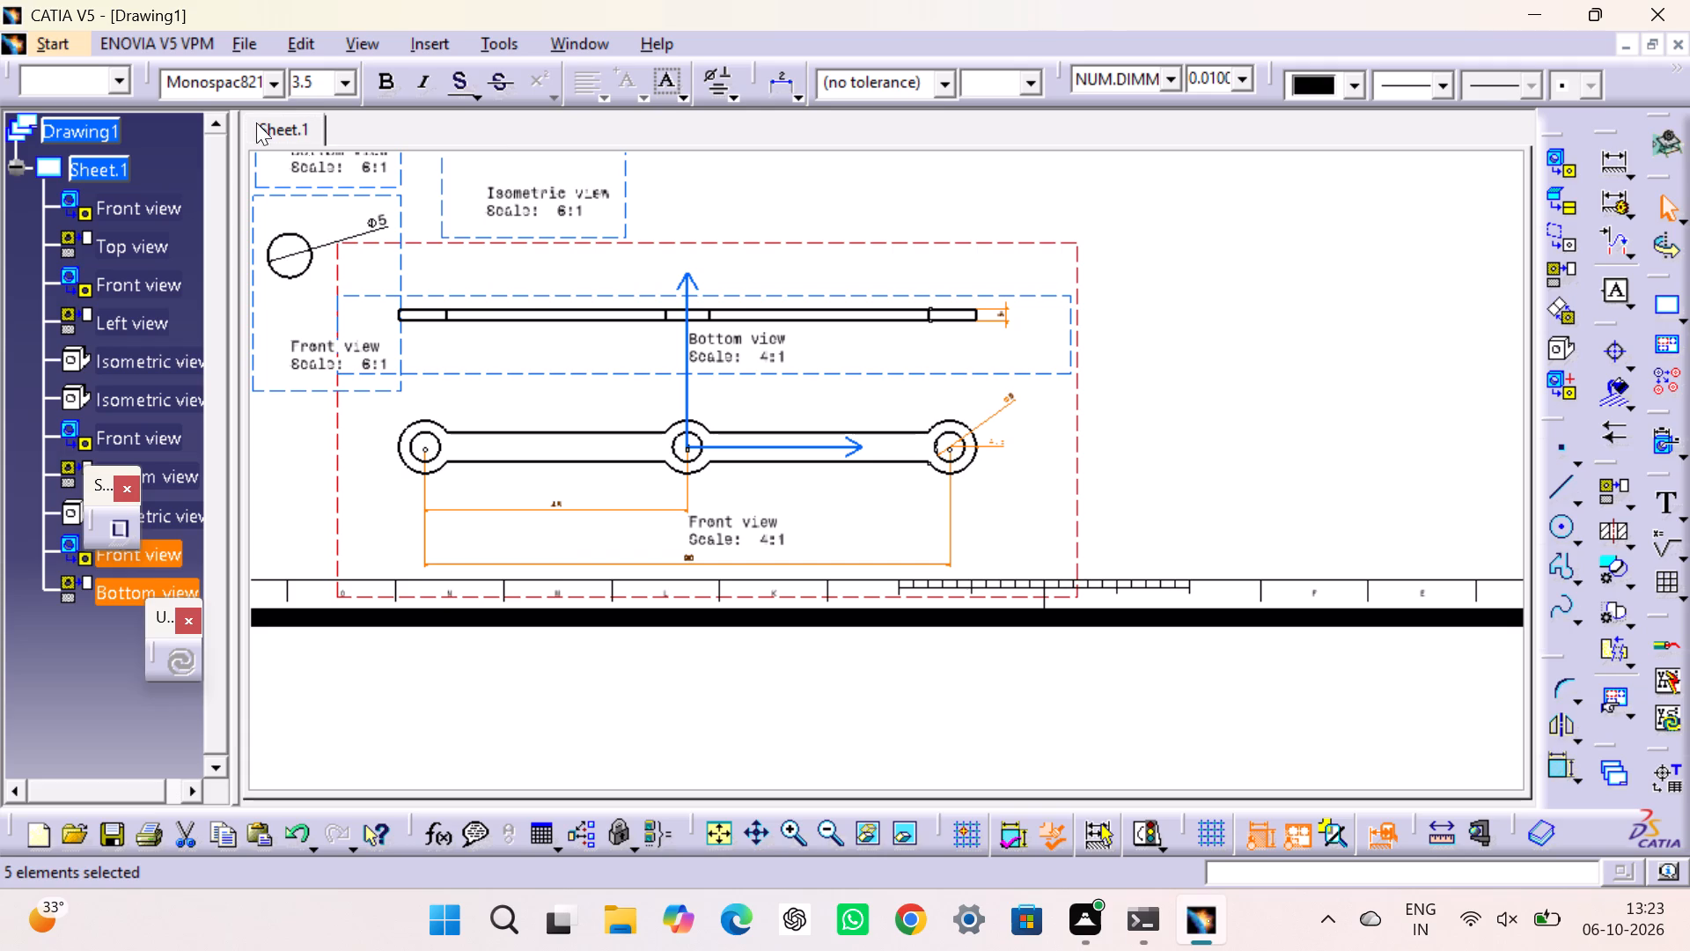
{"action": "left_click", "coordinate": [339, 85]}
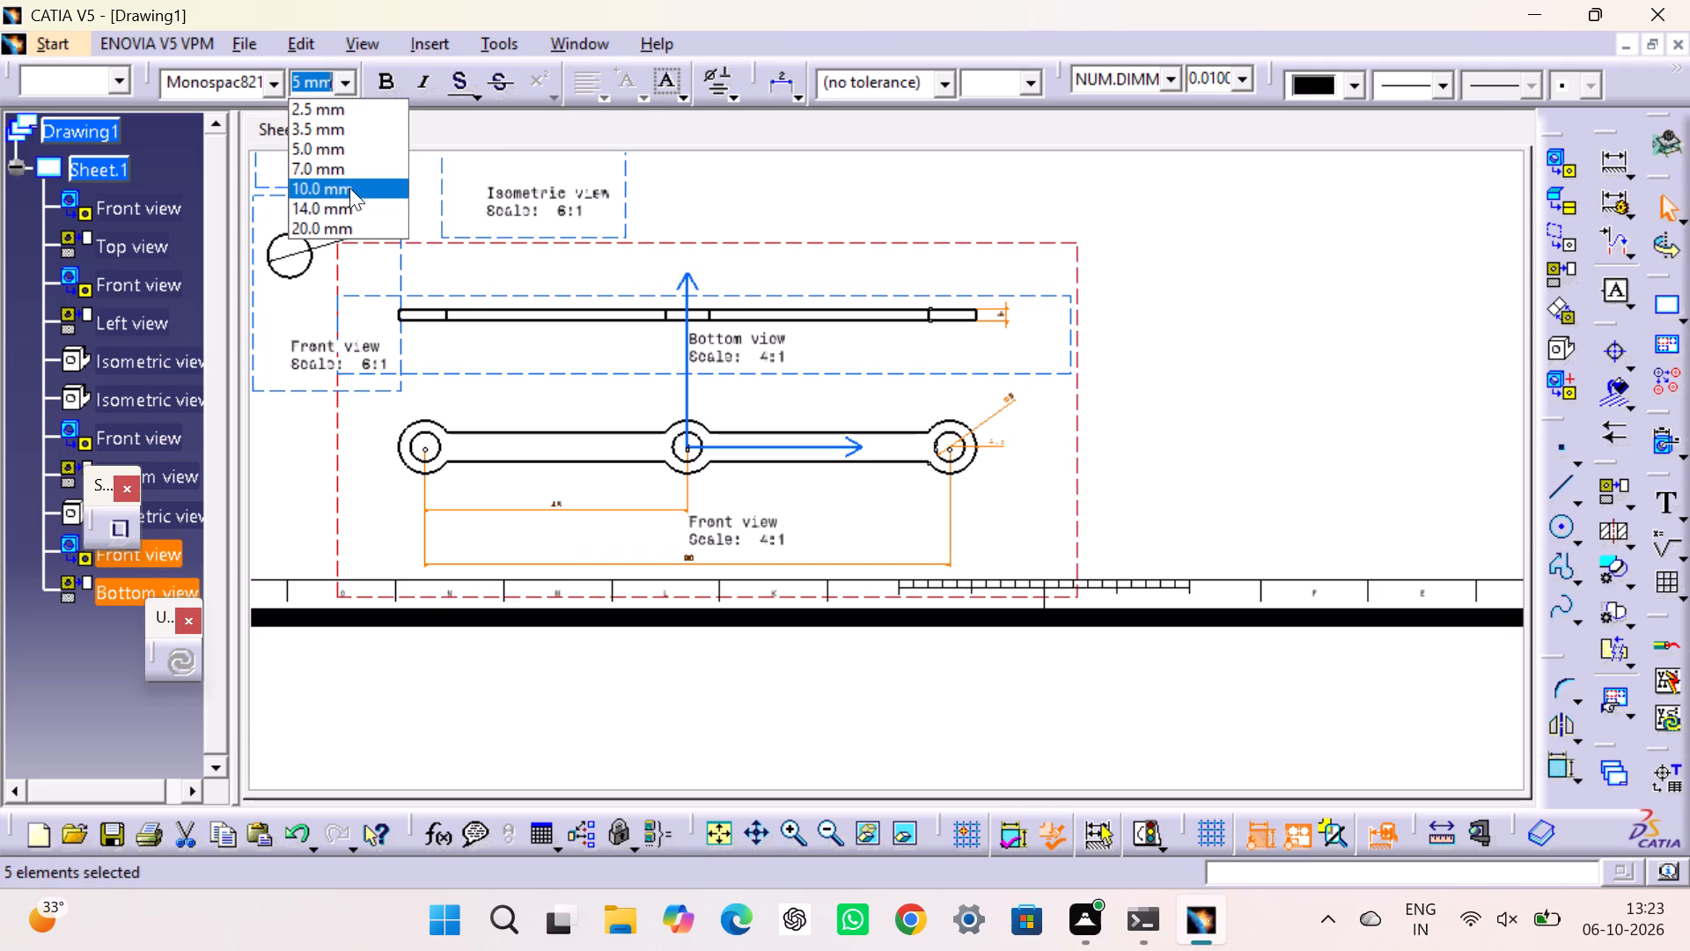
{"action": "left_click", "coordinate": [354, 162]}
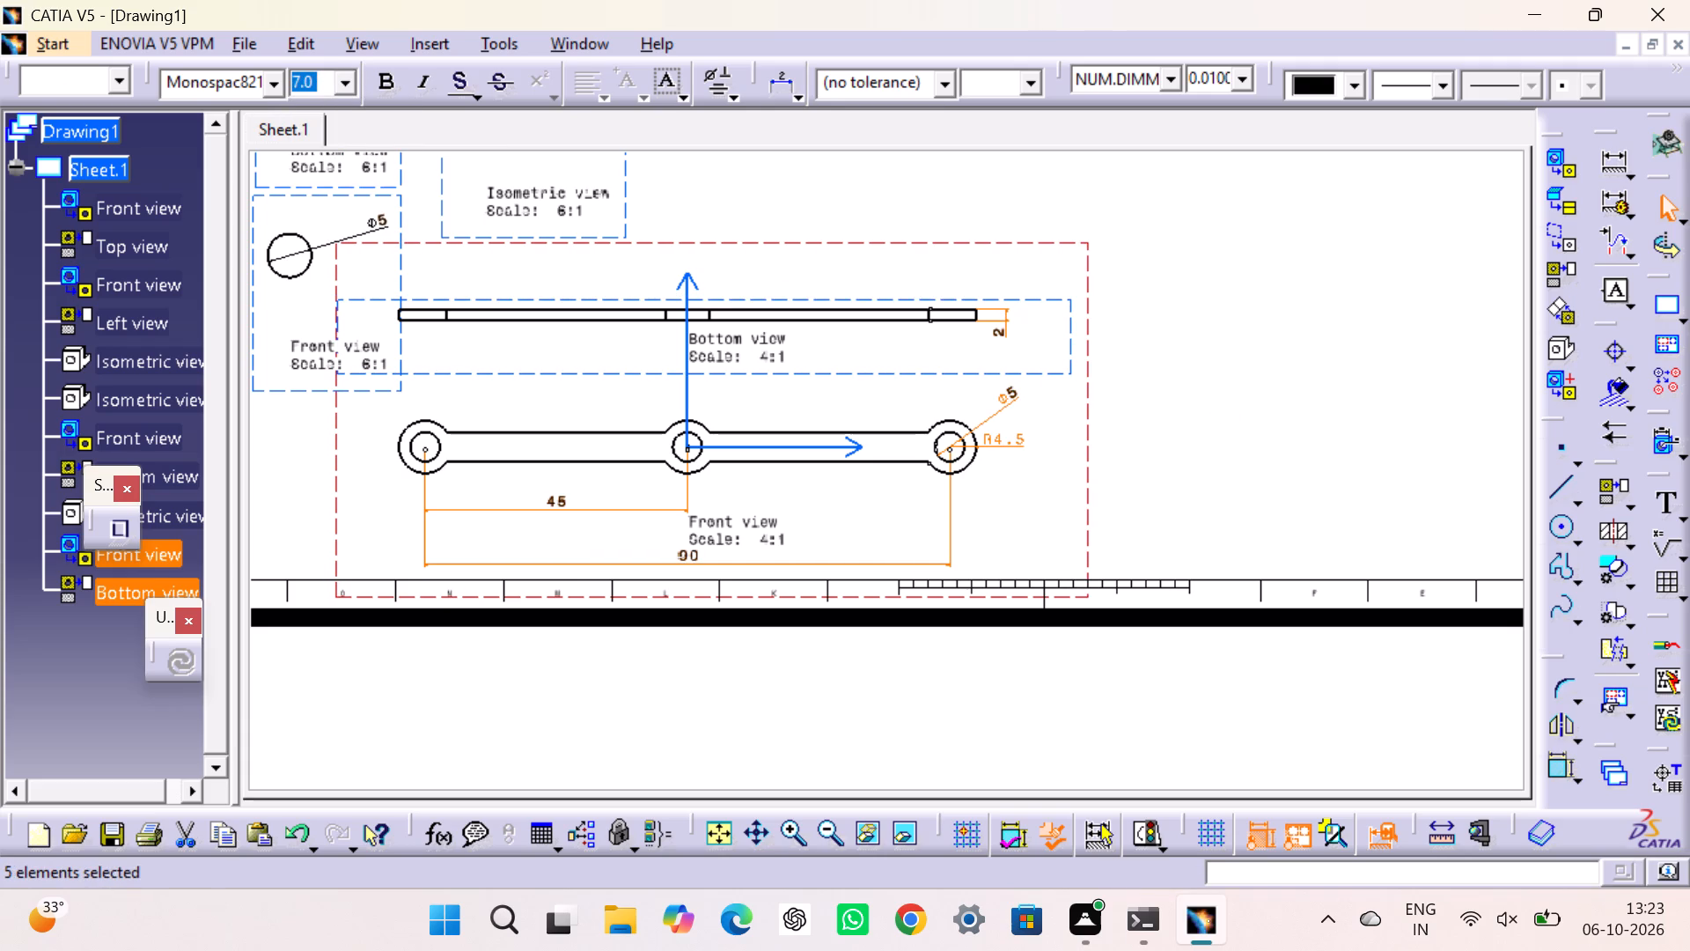
{"action": "left_click", "coordinate": [1224, 405]}
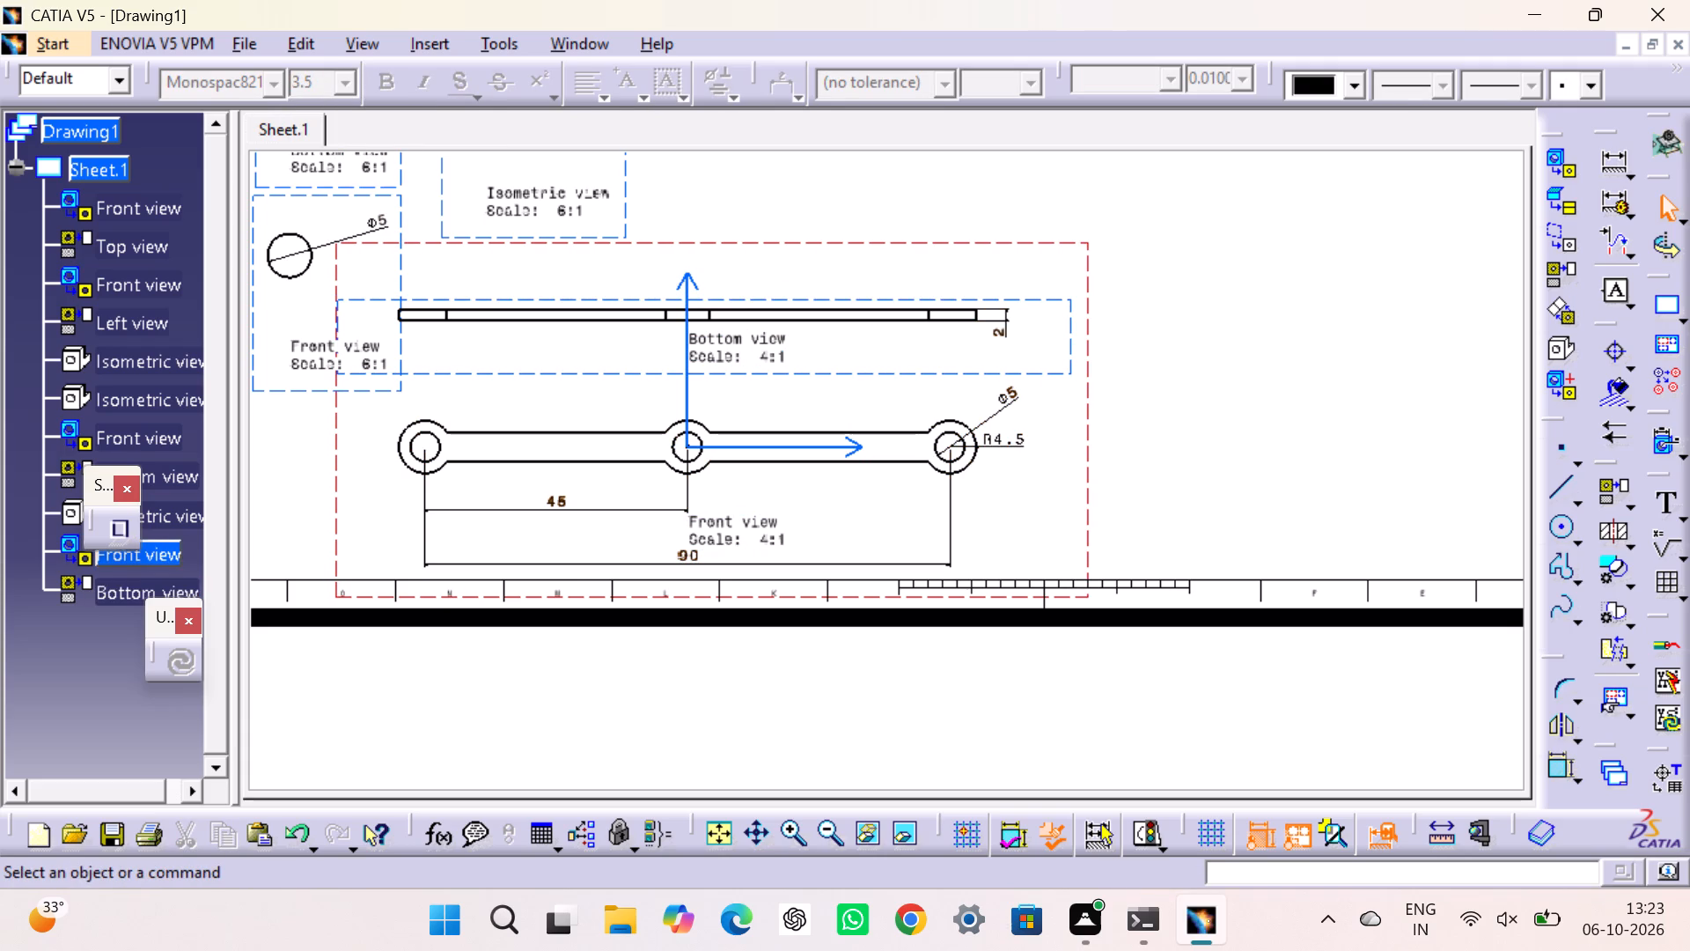
Create an isometric view from link pin.CATPart and place it beside the small green pin's isometric view.
{"action": "left_click", "coordinate": [729, 840]}
{"action": "left_click", "coordinate": [1099, 527]}
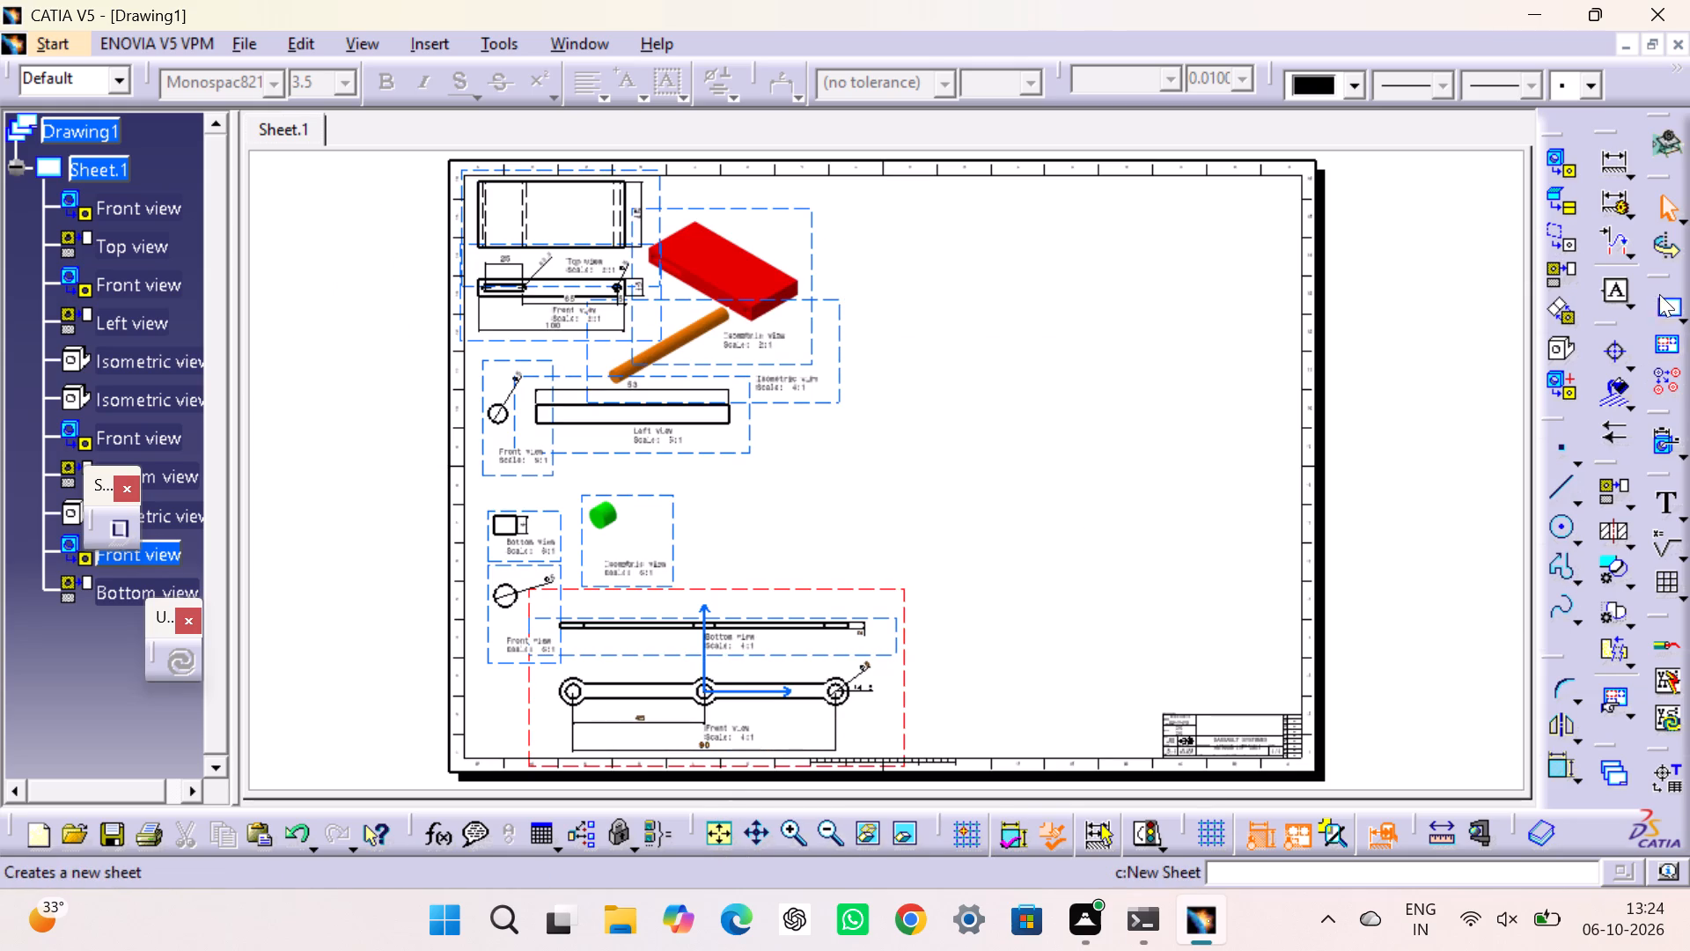
{"action": "left_click", "coordinate": [1561, 351]}
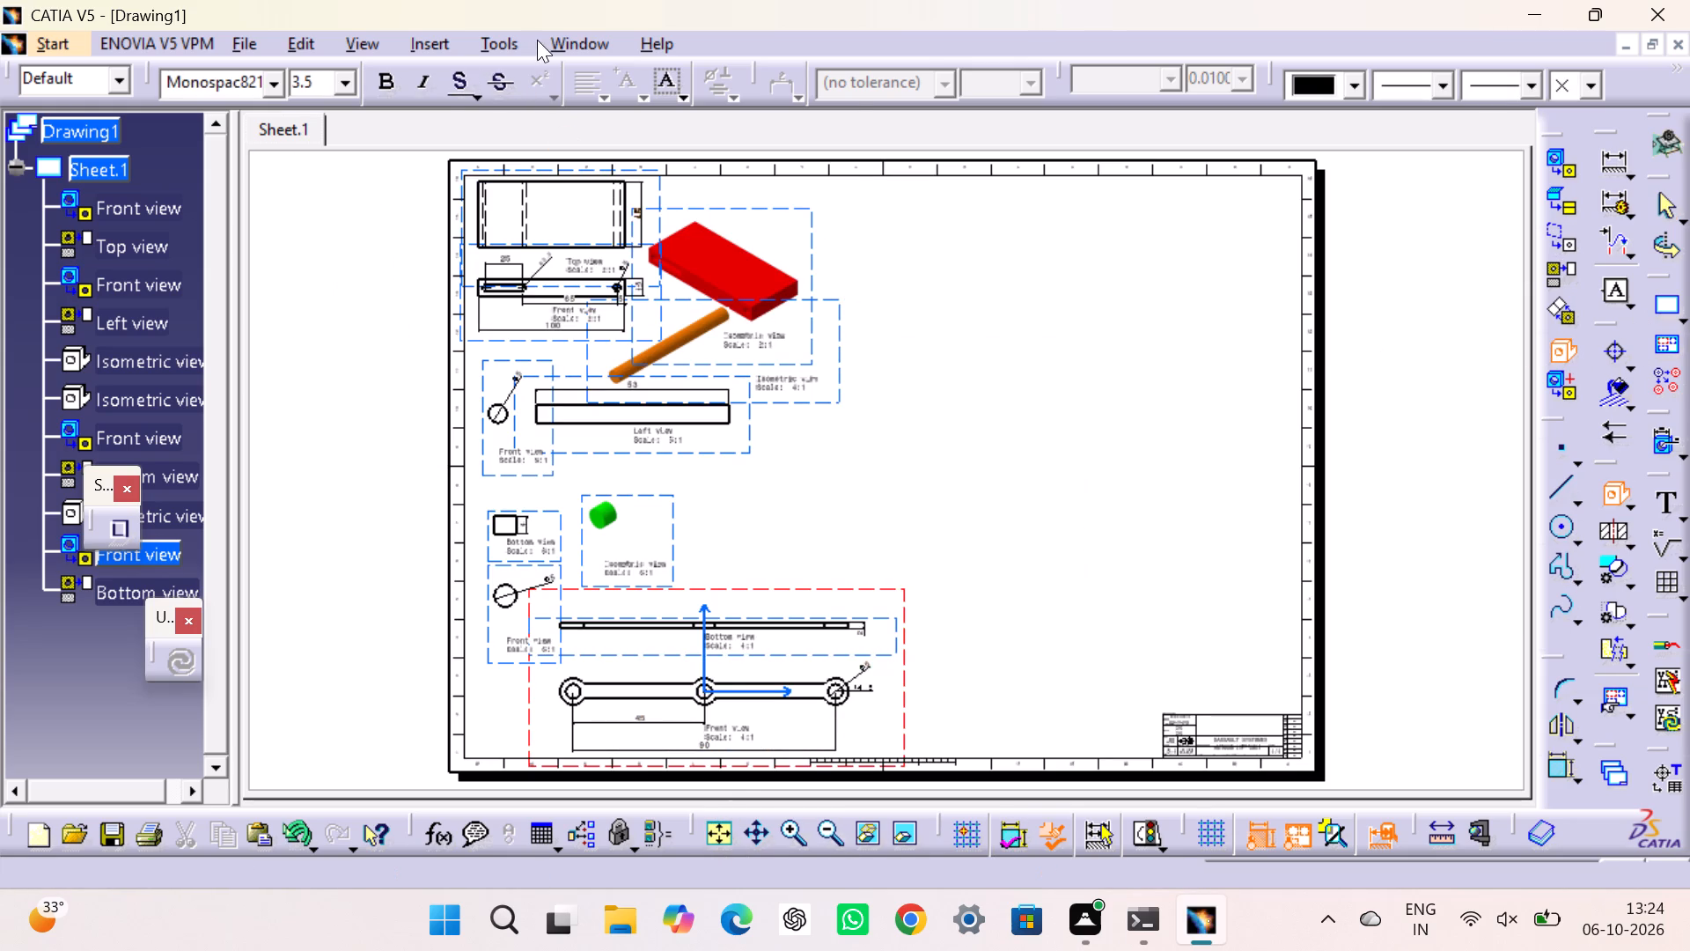
{"action": "left_click", "coordinate": [554, 40]}
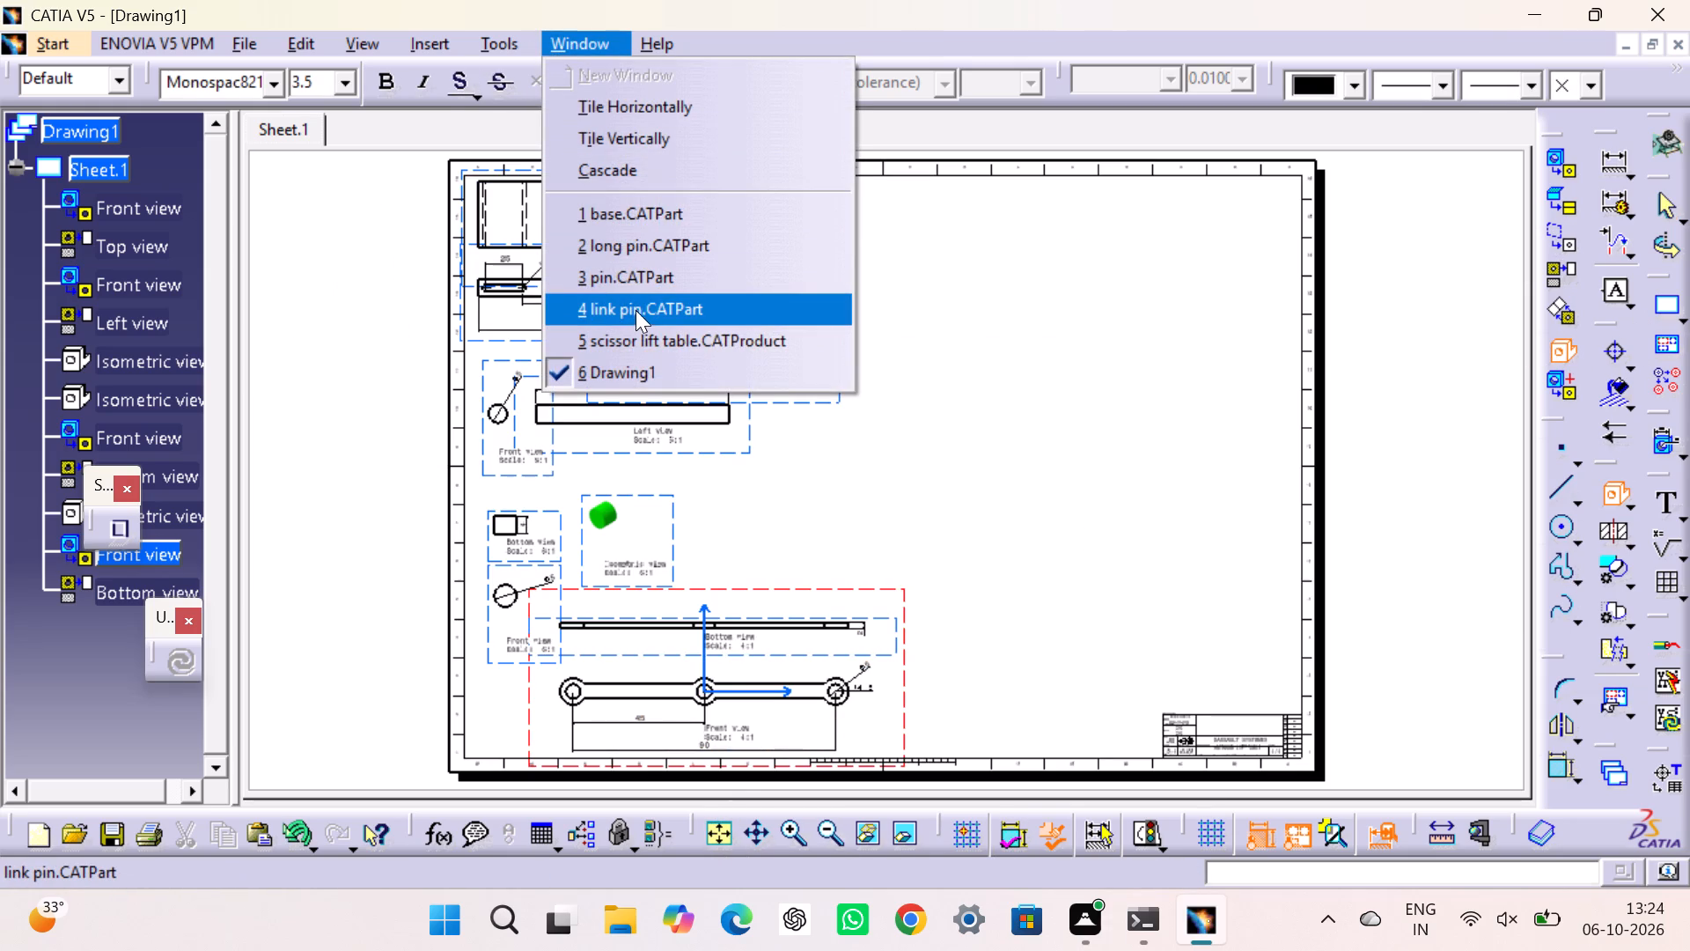
{"action": "left_click", "coordinate": [636, 307]}
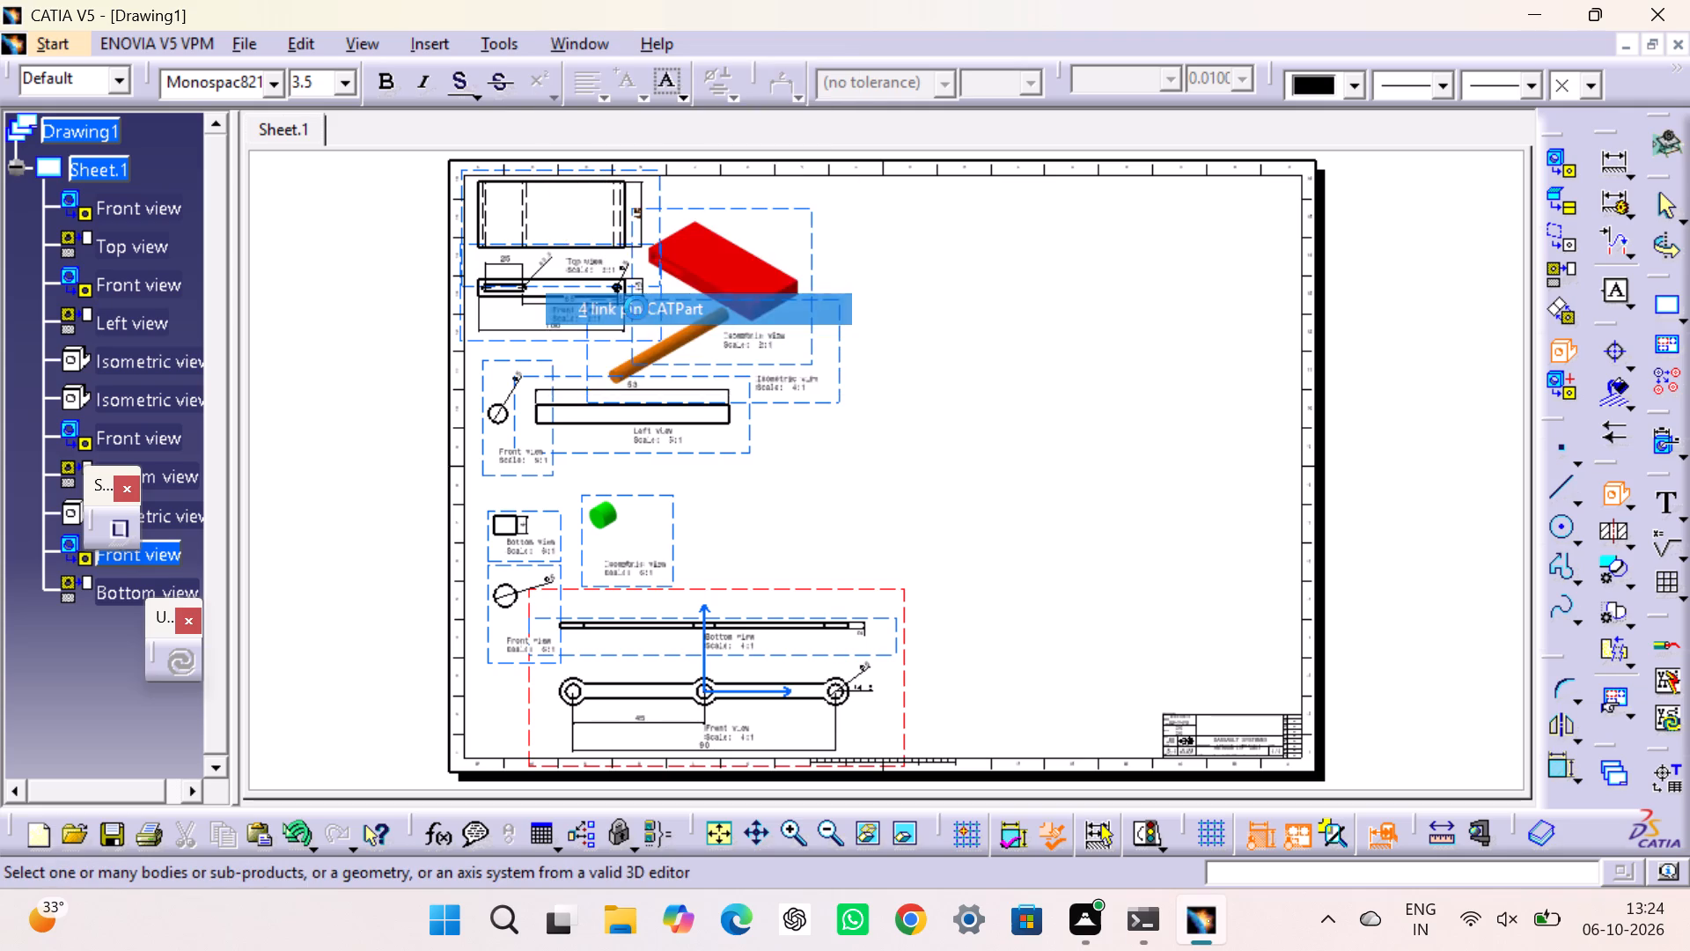
{"action": "left_click", "coordinate": [651, 352]}
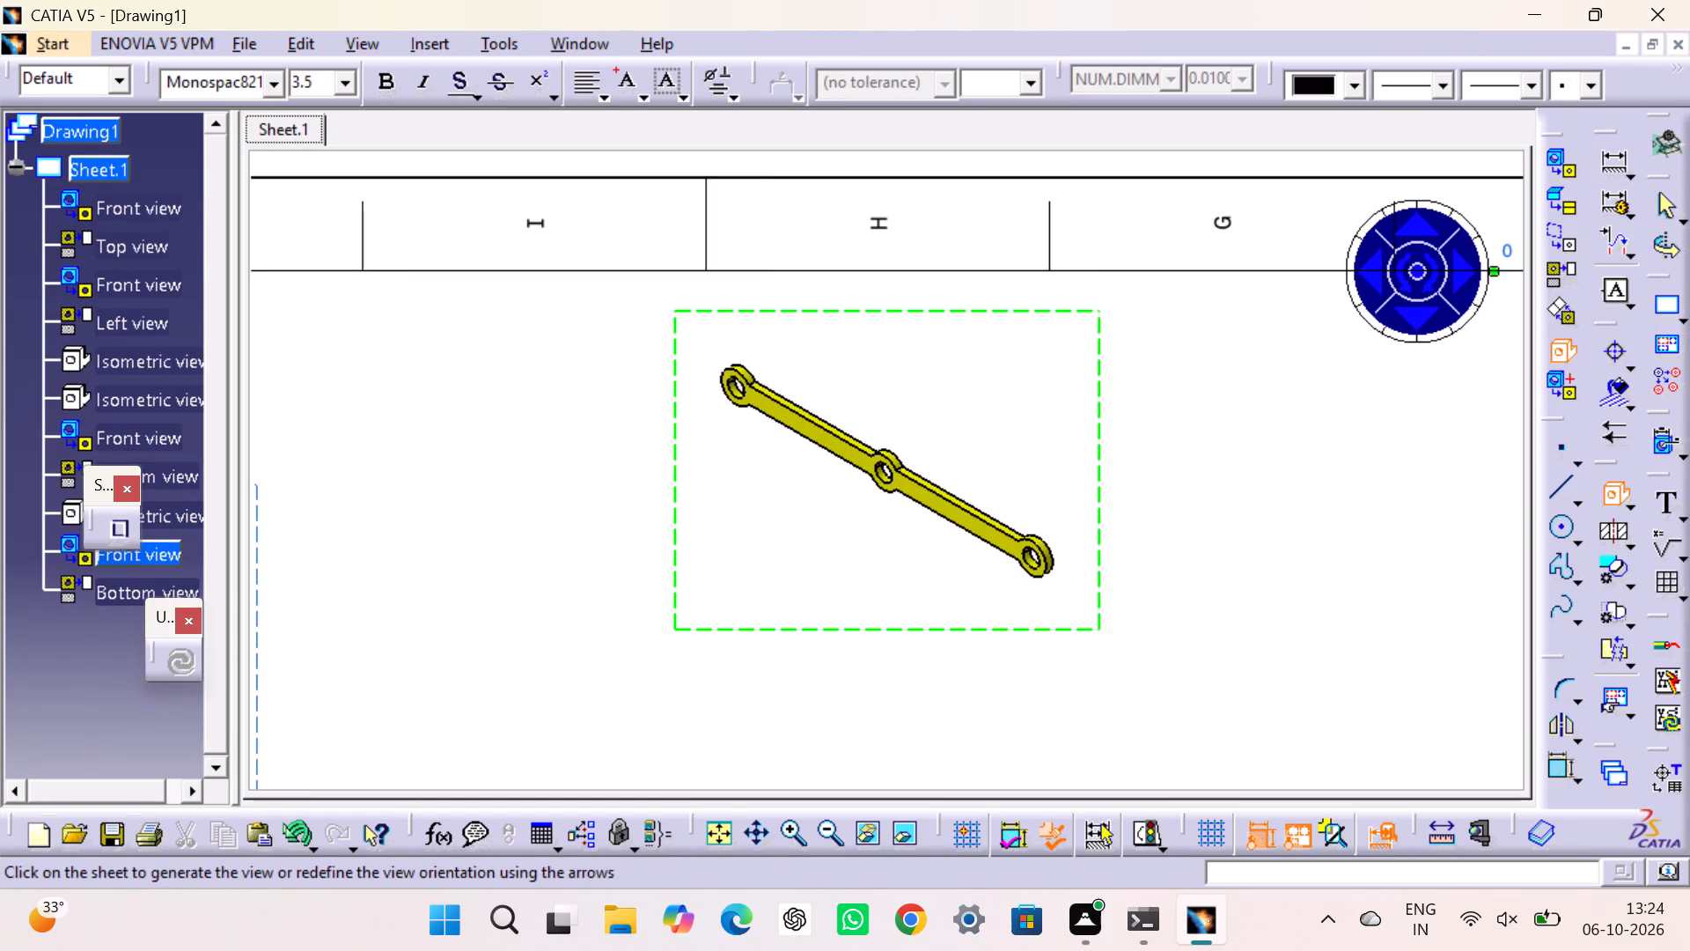
{"action": "left_click", "coordinate": [731, 834]}
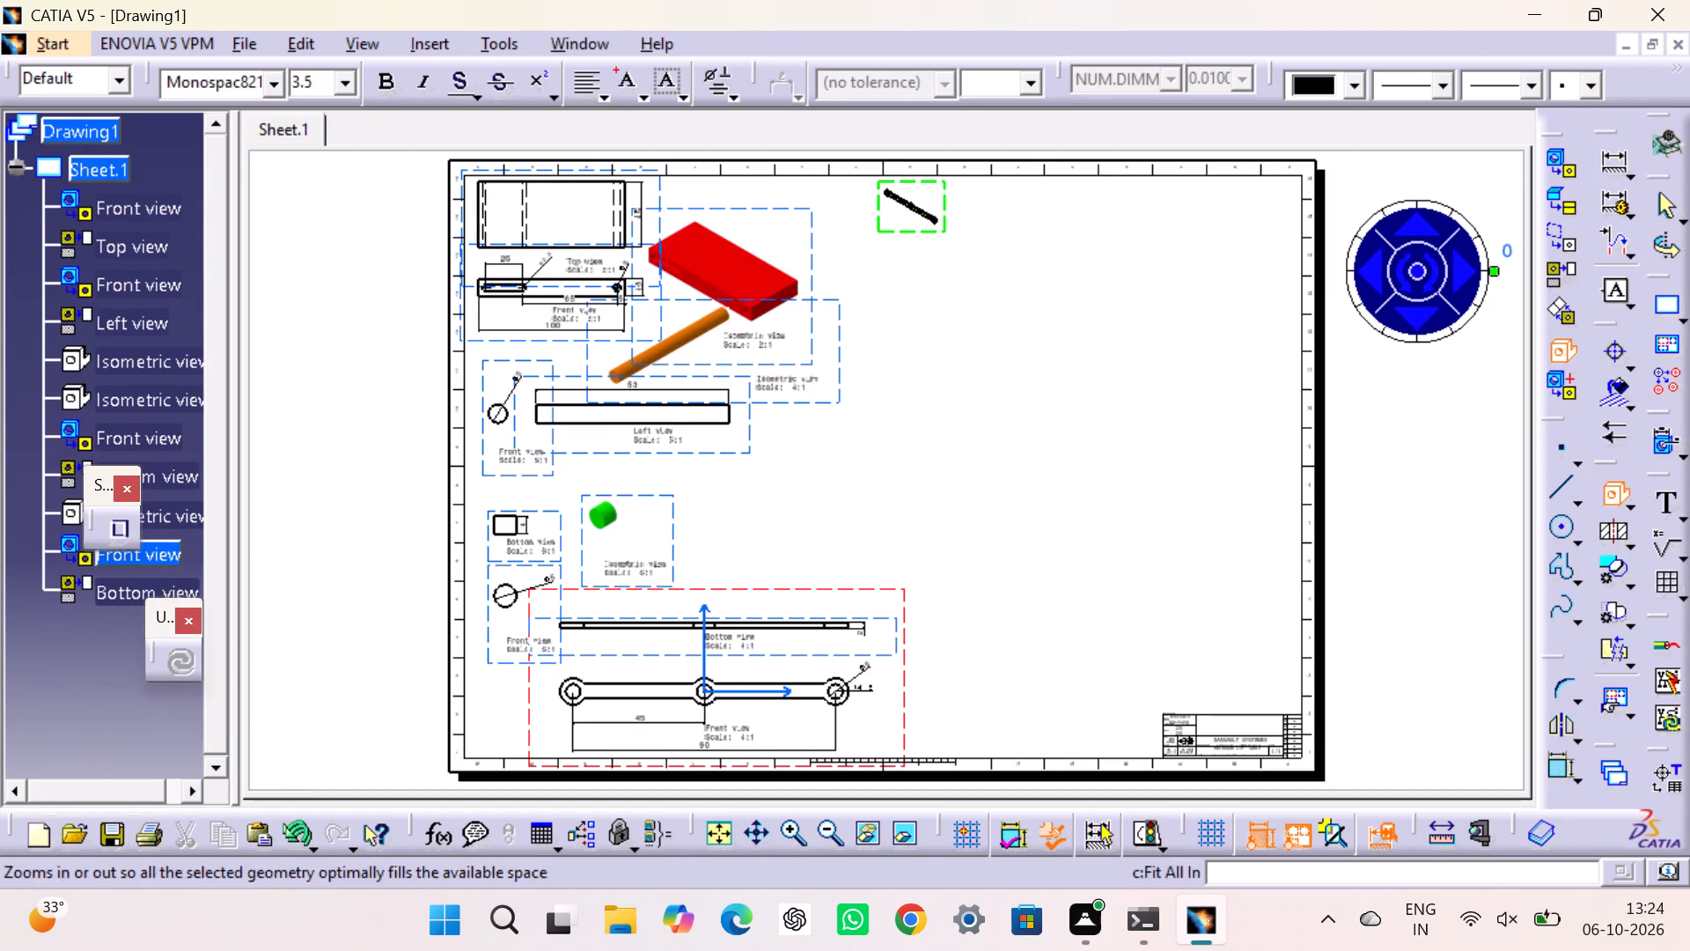
{"action": "left_click_drag", "start_coordinate": [911, 224], "coordinate": [759, 541]}
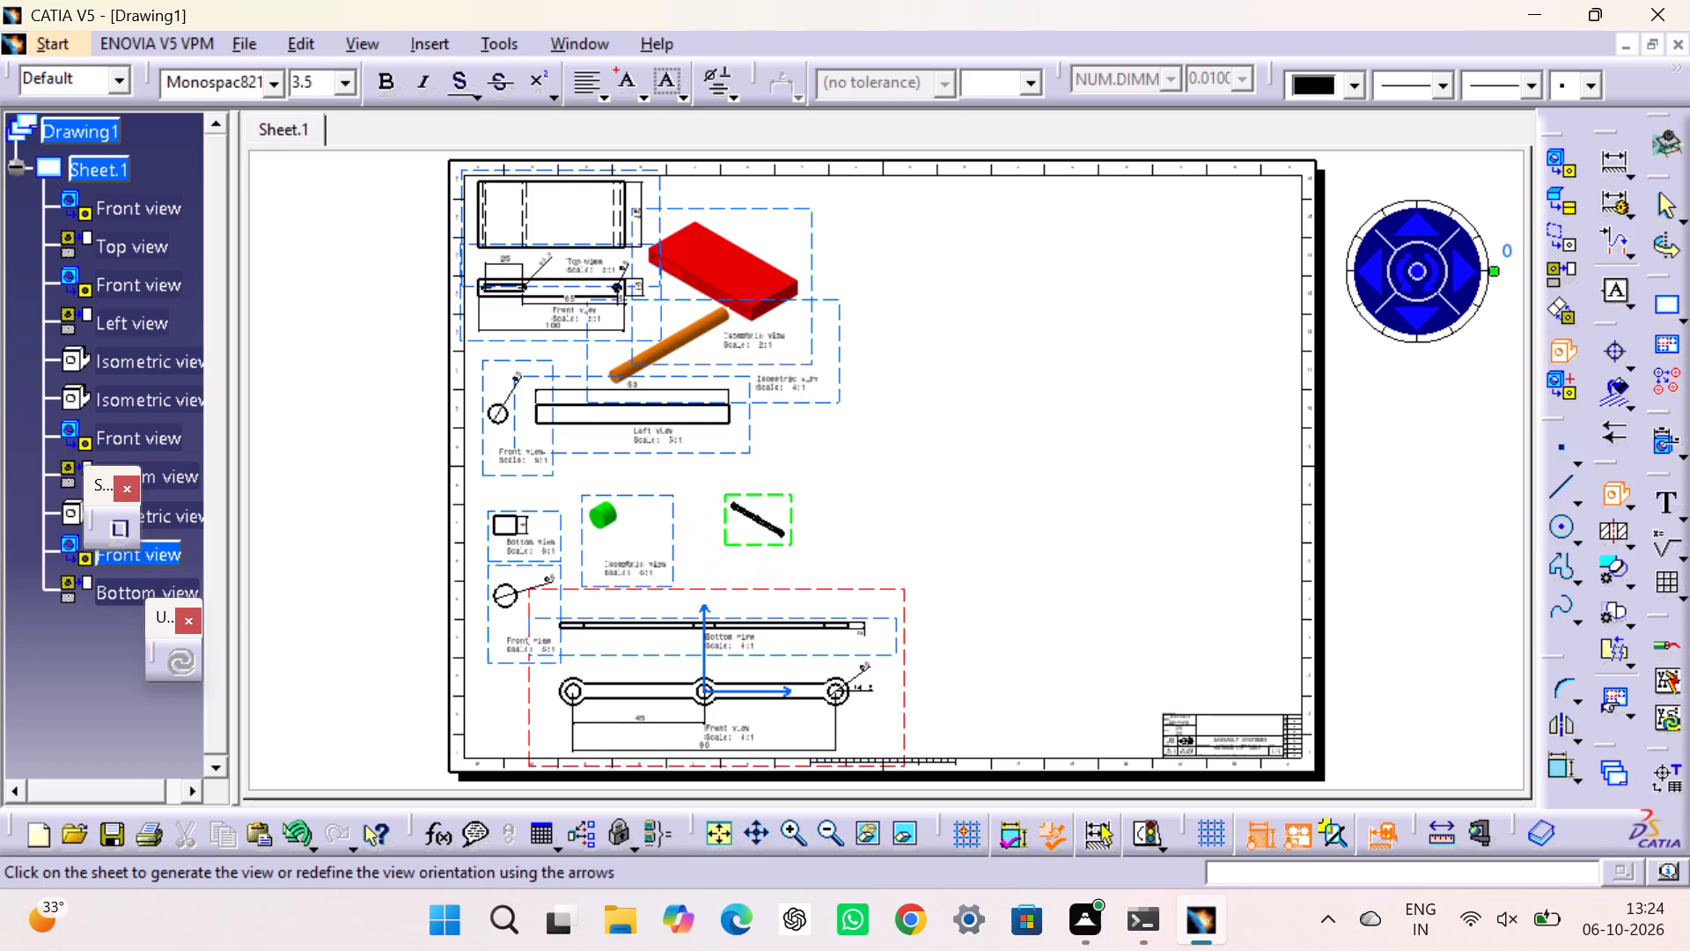
{"action": "left_click", "coordinate": [1002, 519]}
Set the scale of the link pin's isometric view to 4:1.
{"action": "right_click", "coordinate": [802, 511]}
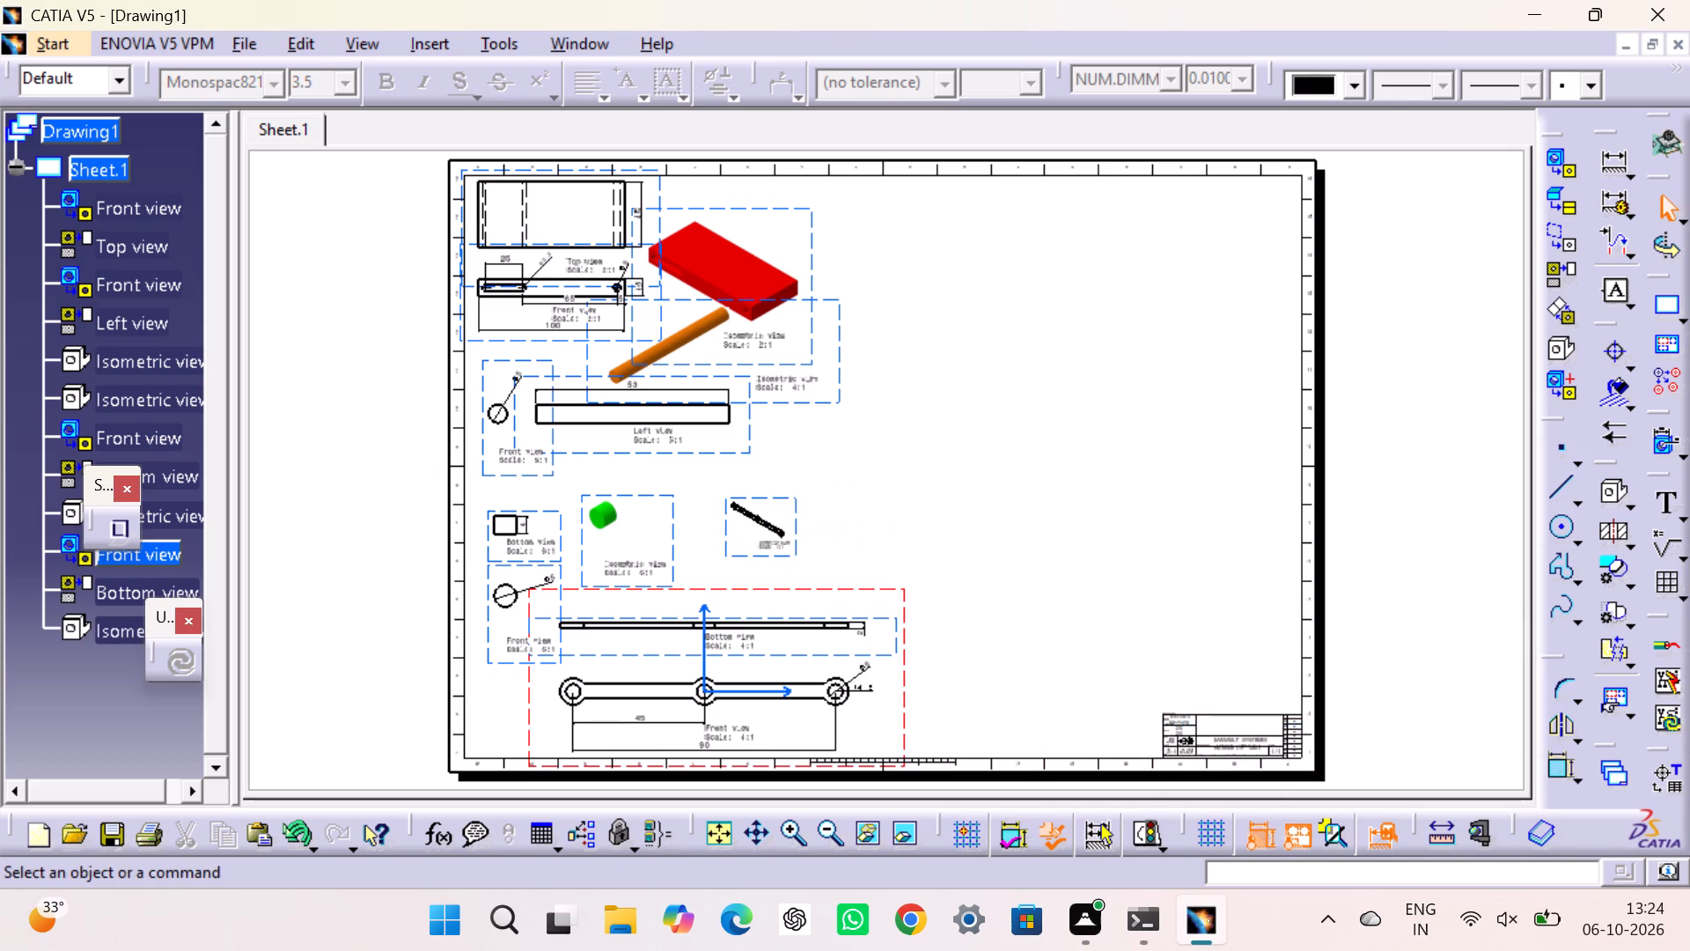
{"action": "right_click", "coordinate": [794, 507]}
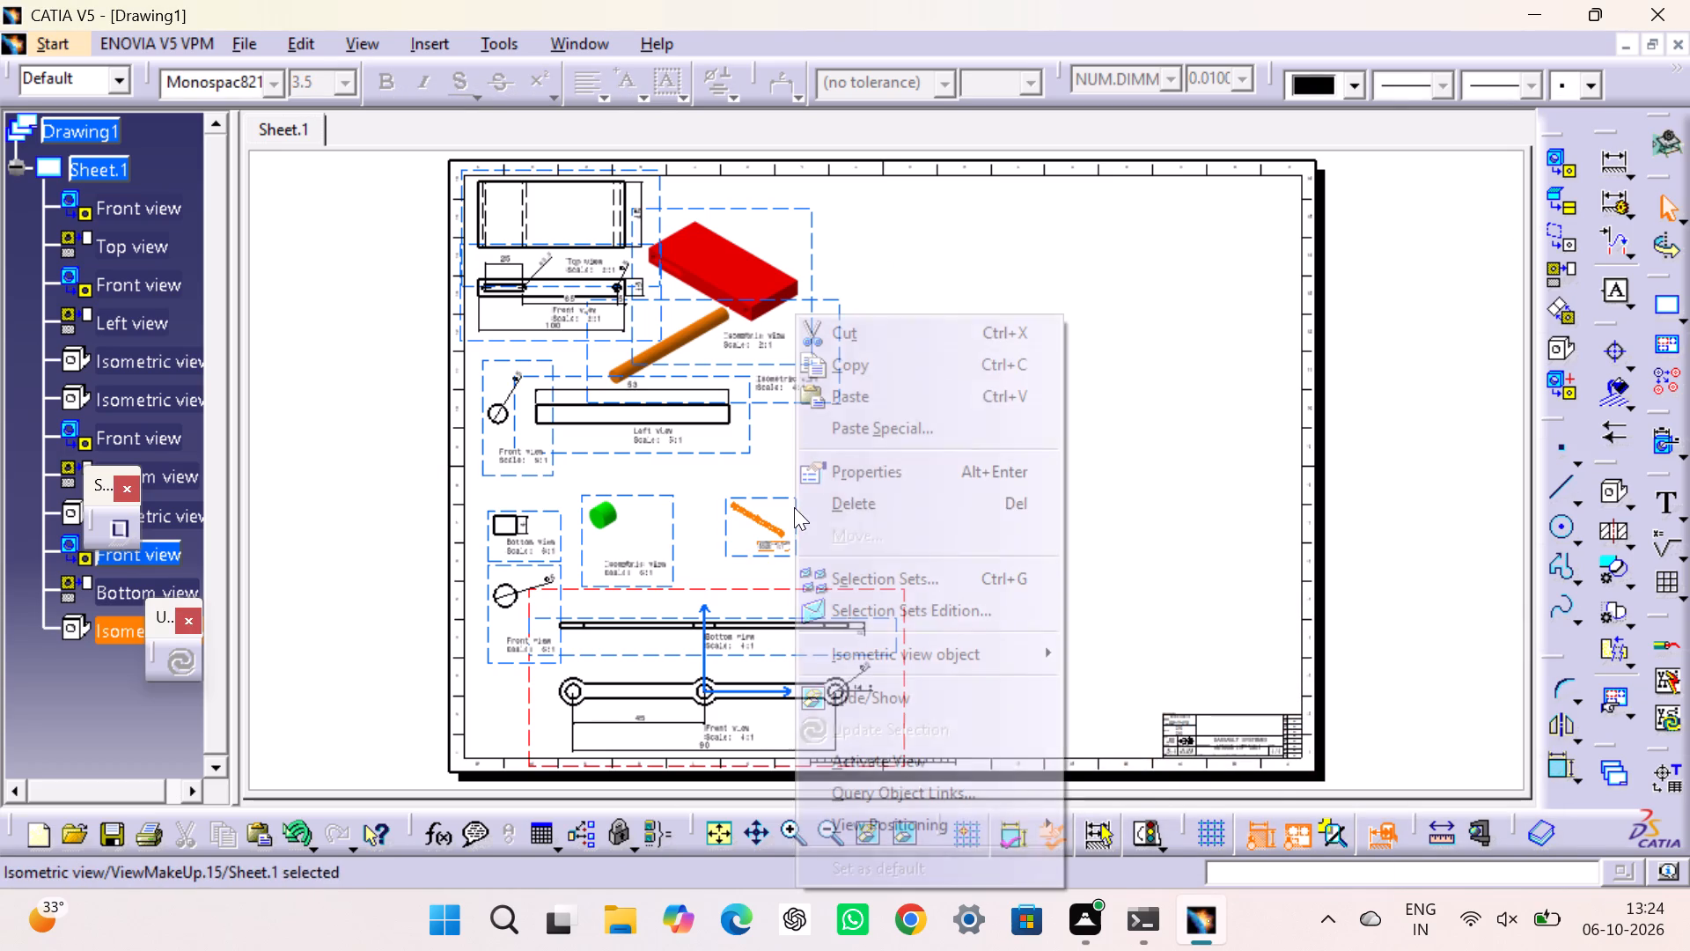
{"action": "left_click", "coordinate": [861, 462]}
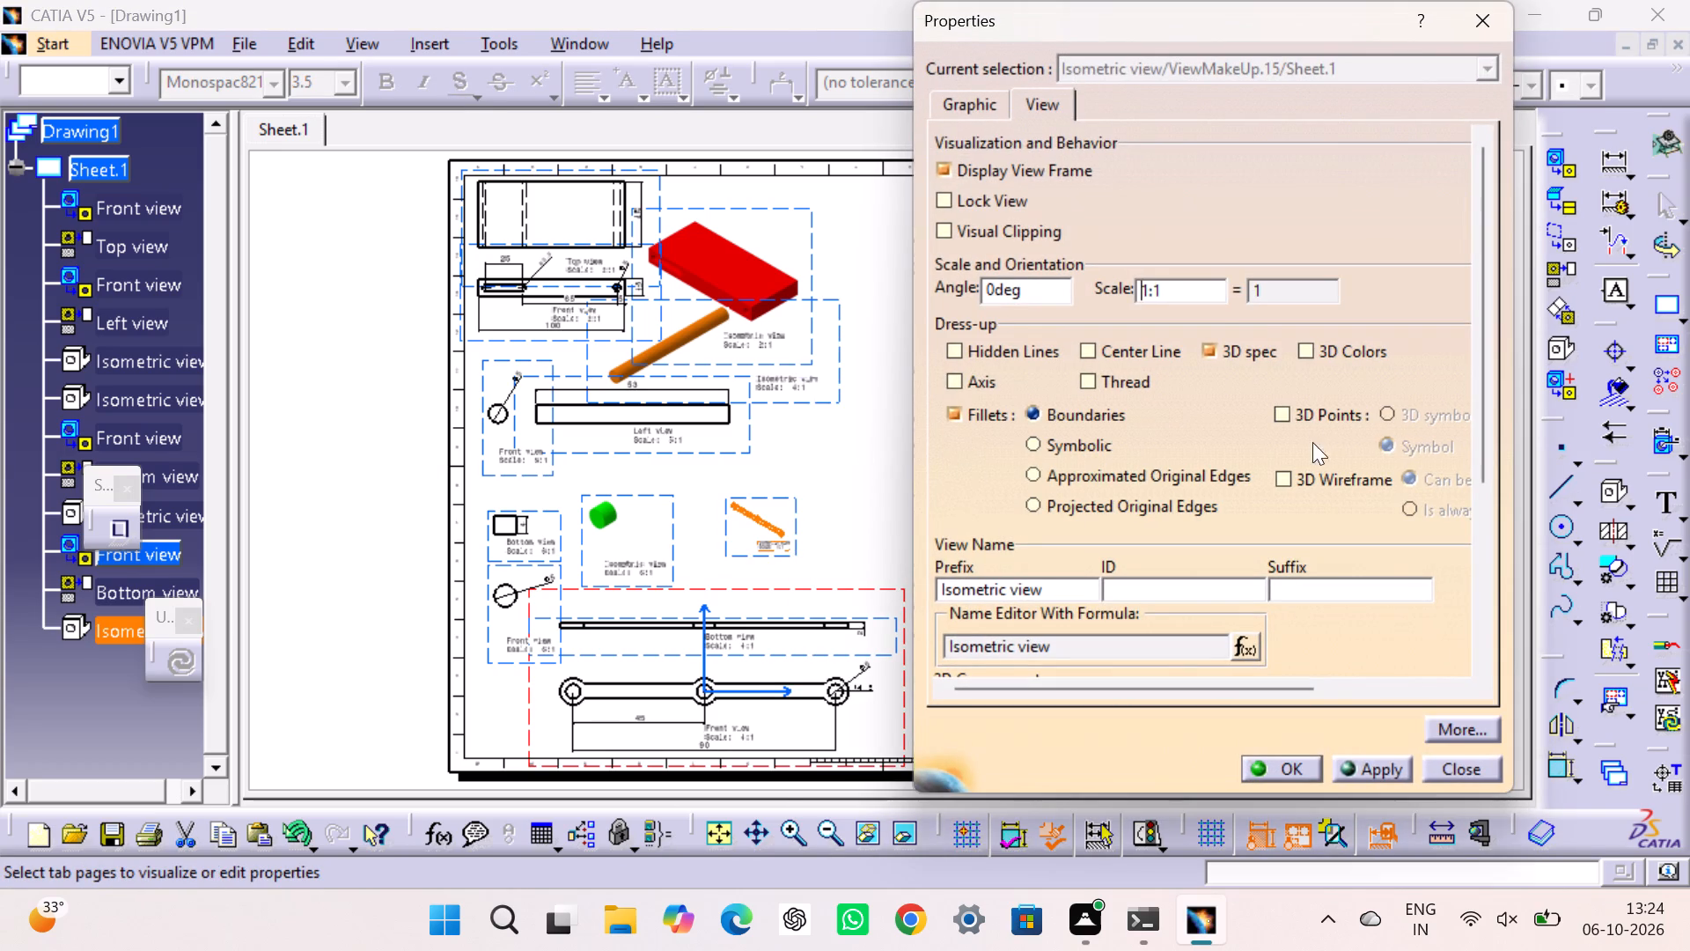
{"action": "key", "text": "Right"}
{"action": "key", "text": "BackSpace"}
{"action": "key", "text": "4"}
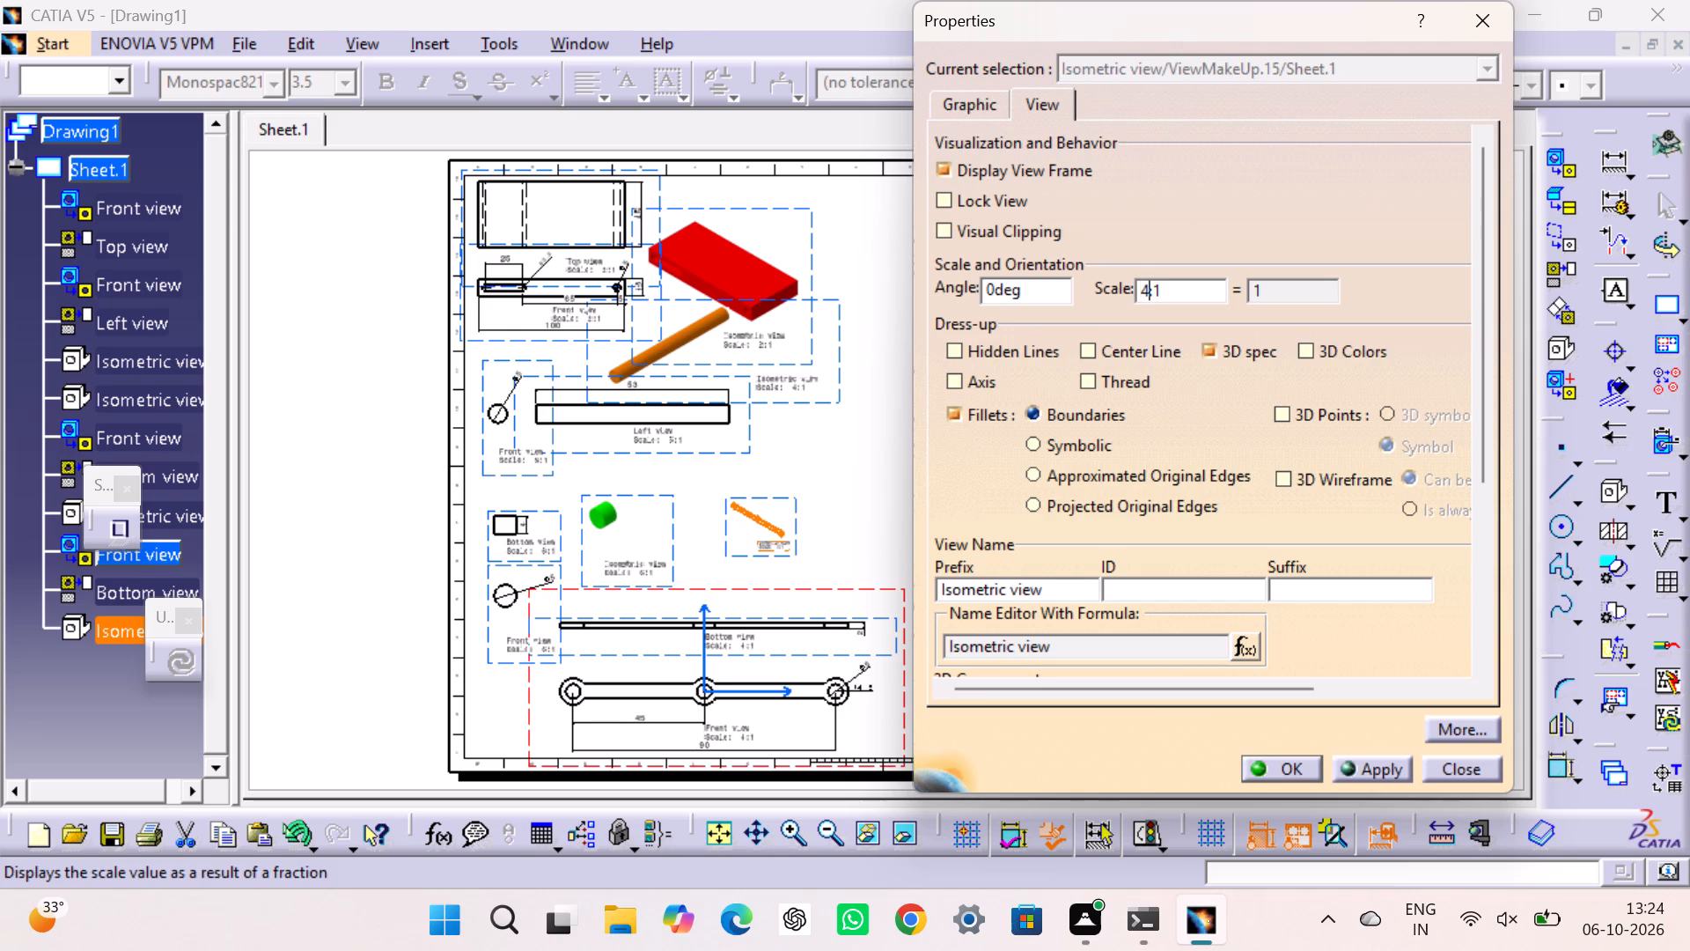
{"action": "key", "text": "Return"}
{"action": "left_click", "coordinate": [1183, 400]}
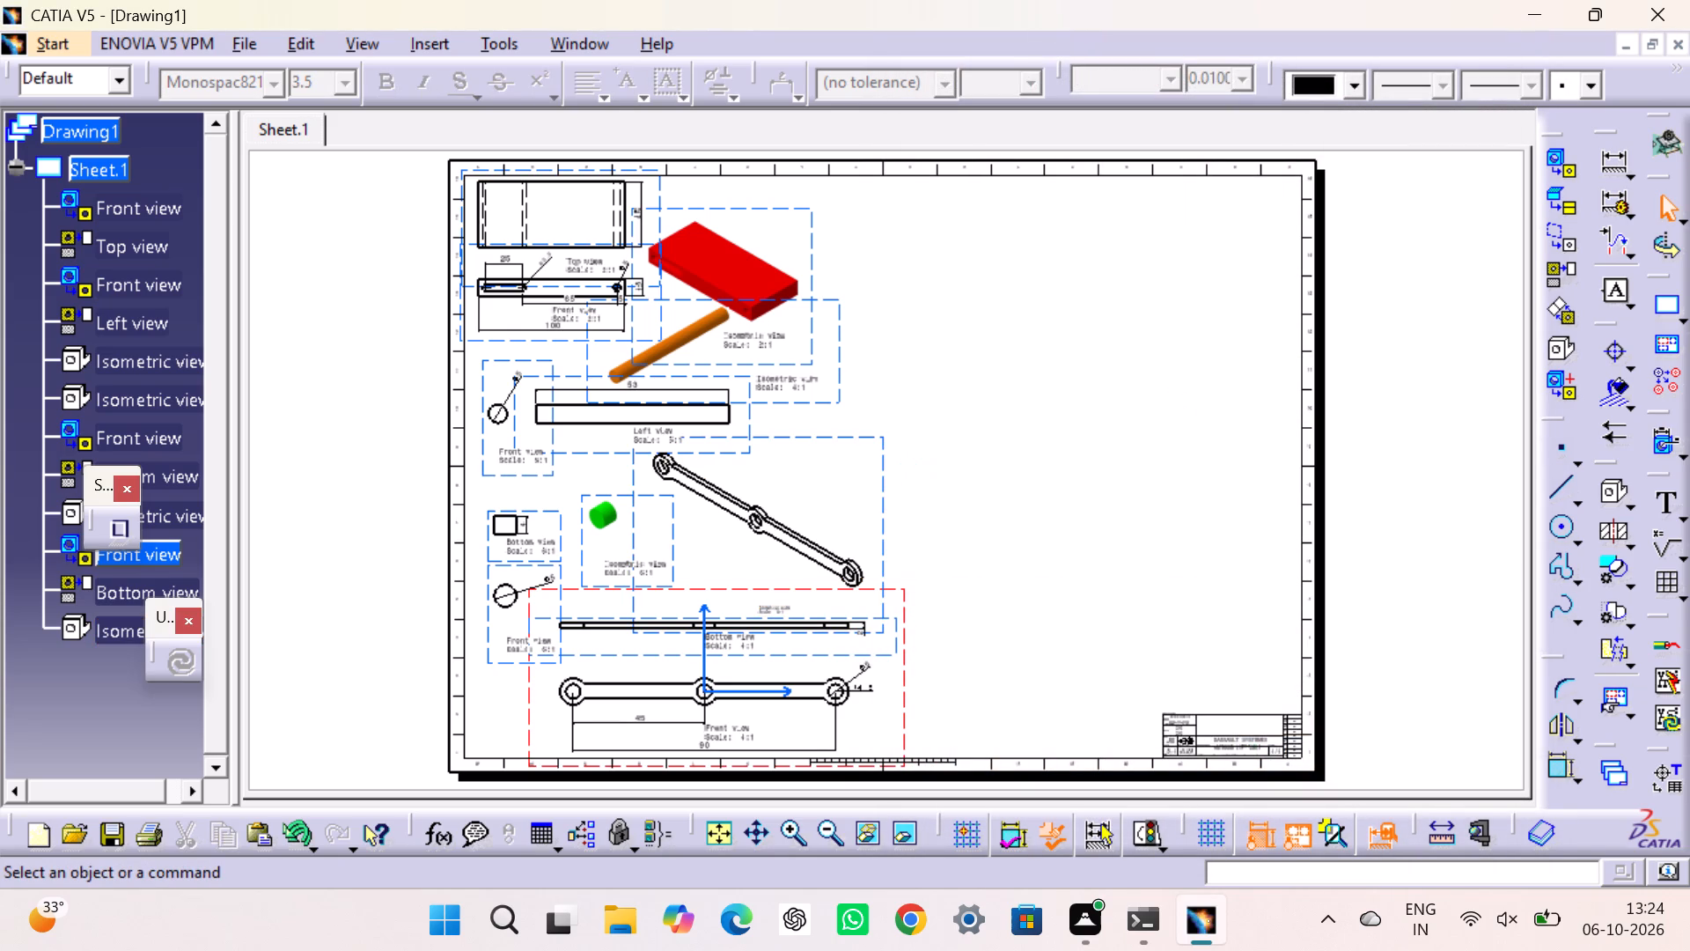
Set the link pin's isometric view to Raster generation with Shading mode.
{"action": "right_click", "coordinate": [893, 458]}
{"action": "right_click", "coordinate": [882, 448]}
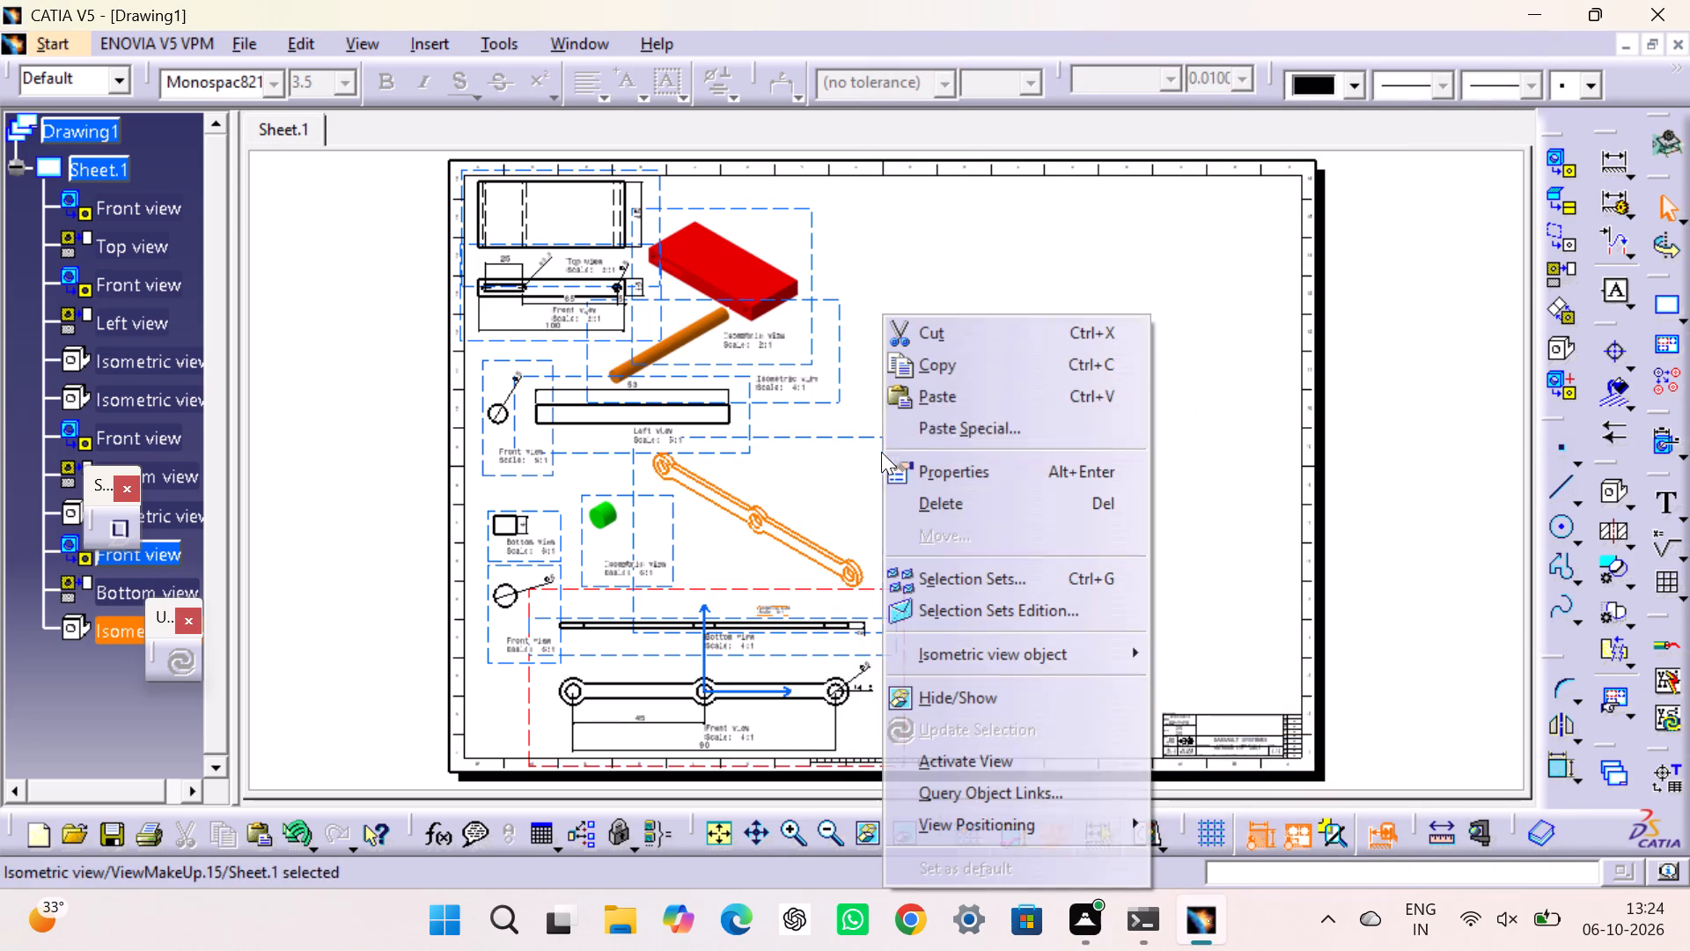
{"action": "left_click", "coordinate": [1025, 475]}
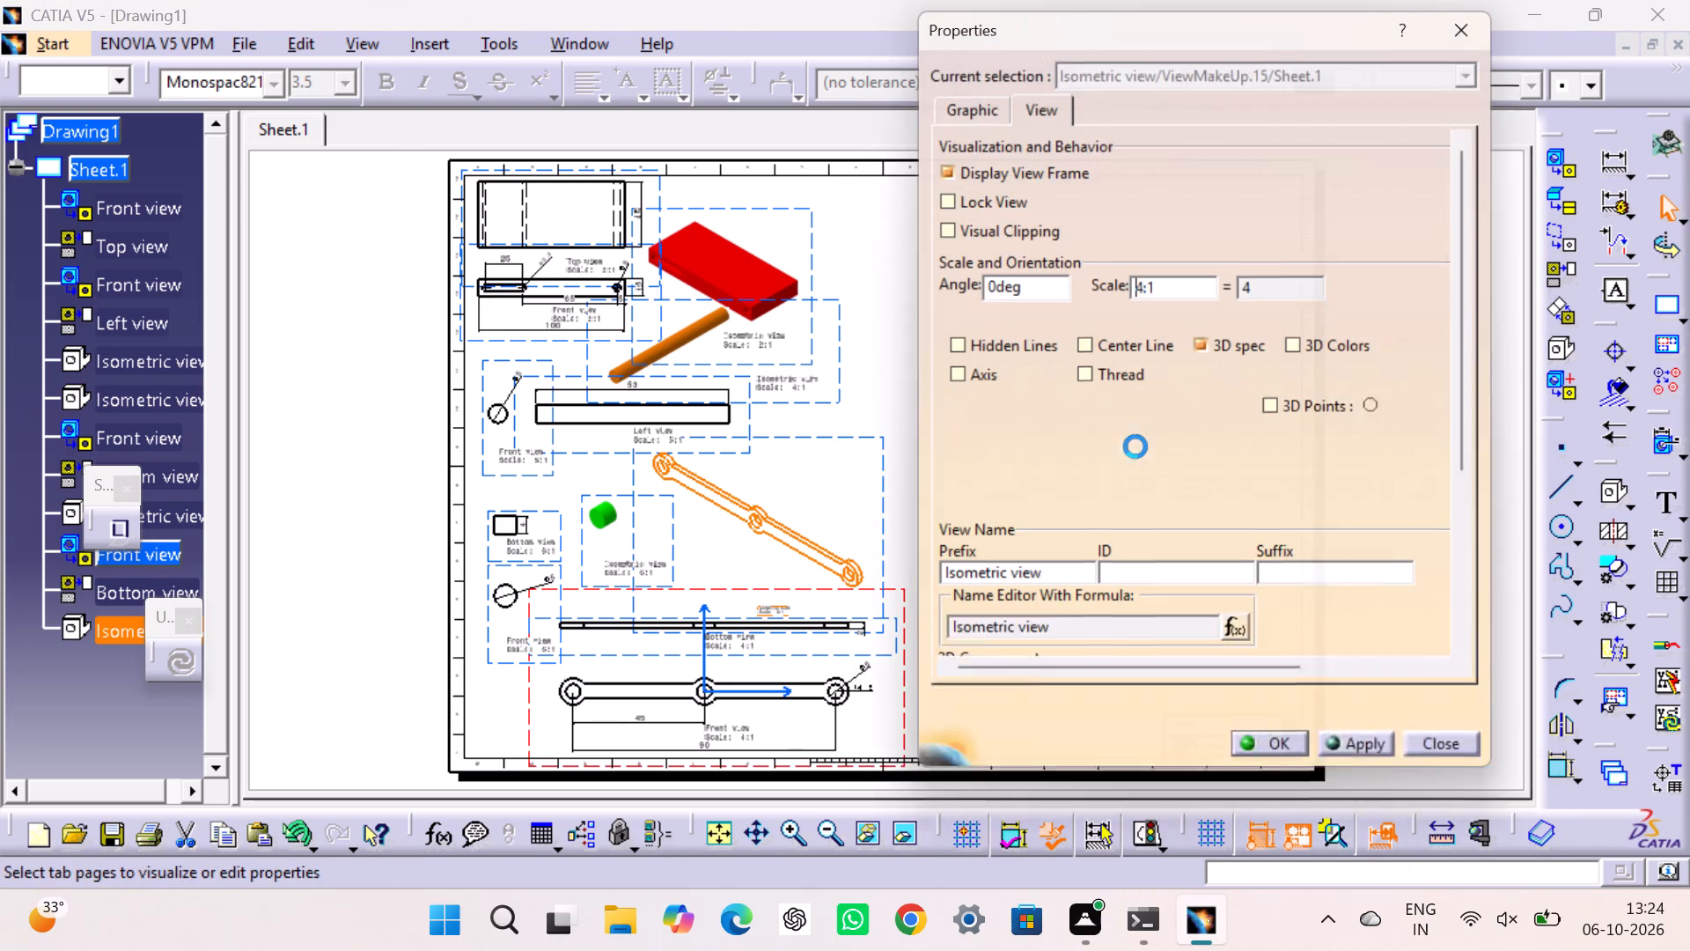
{"action": "left_click", "coordinate": [1344, 347]}
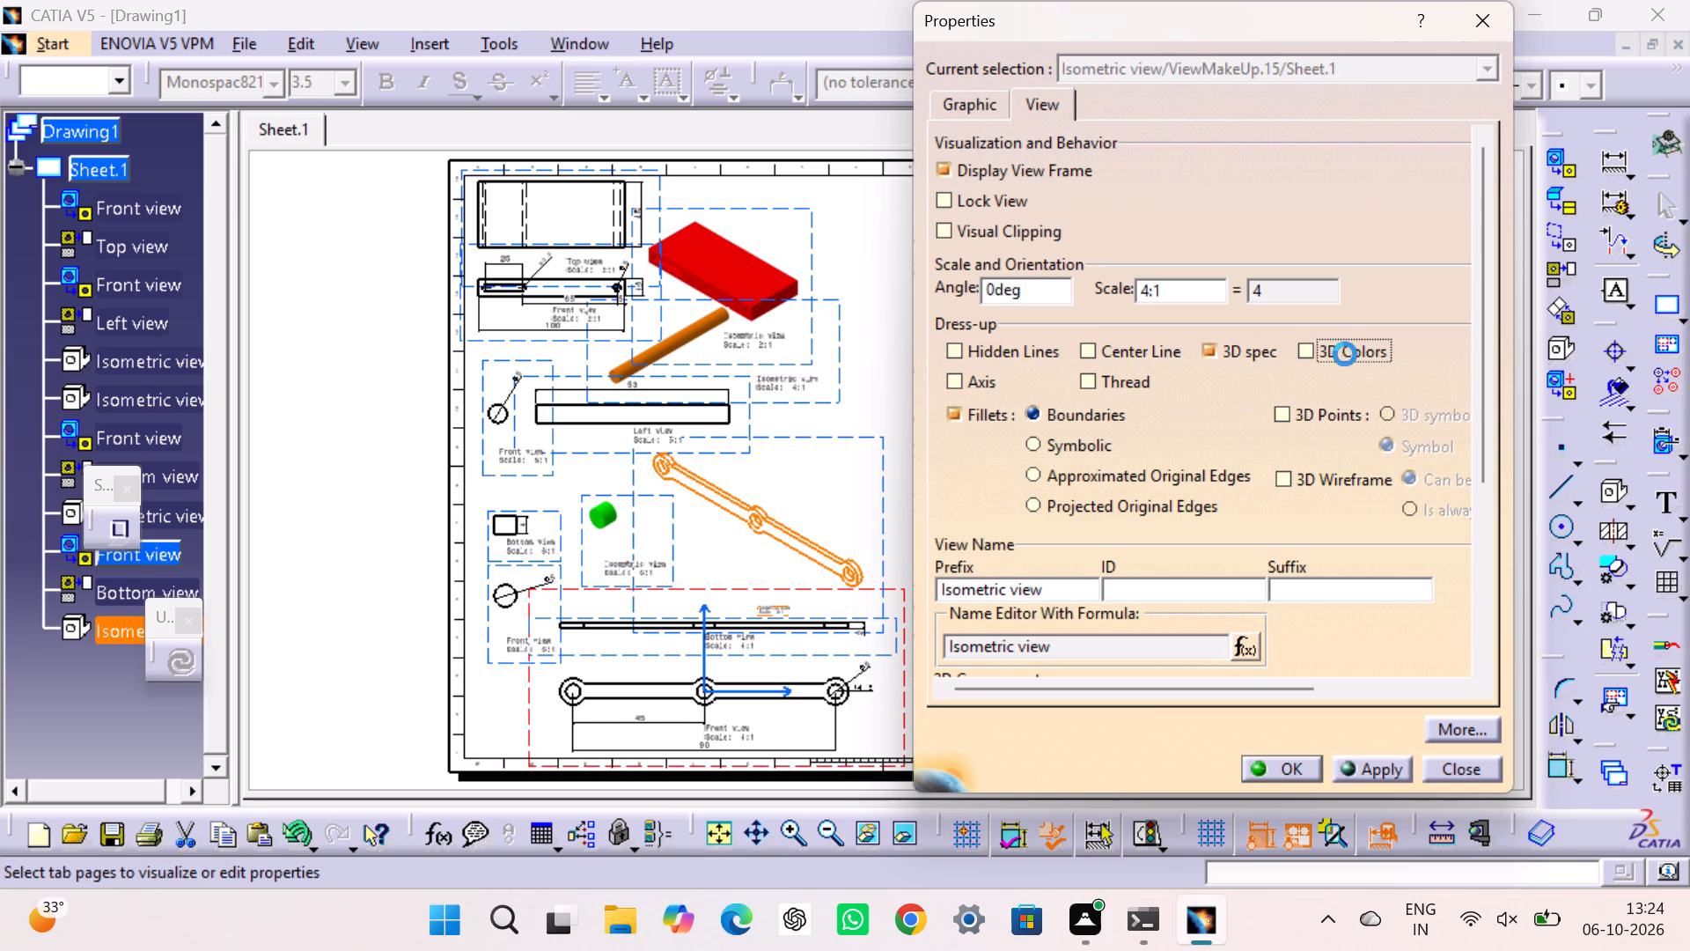
{"action": "left_click_drag", "start_coordinate": [1480, 421], "coordinate": [1488, 652]}
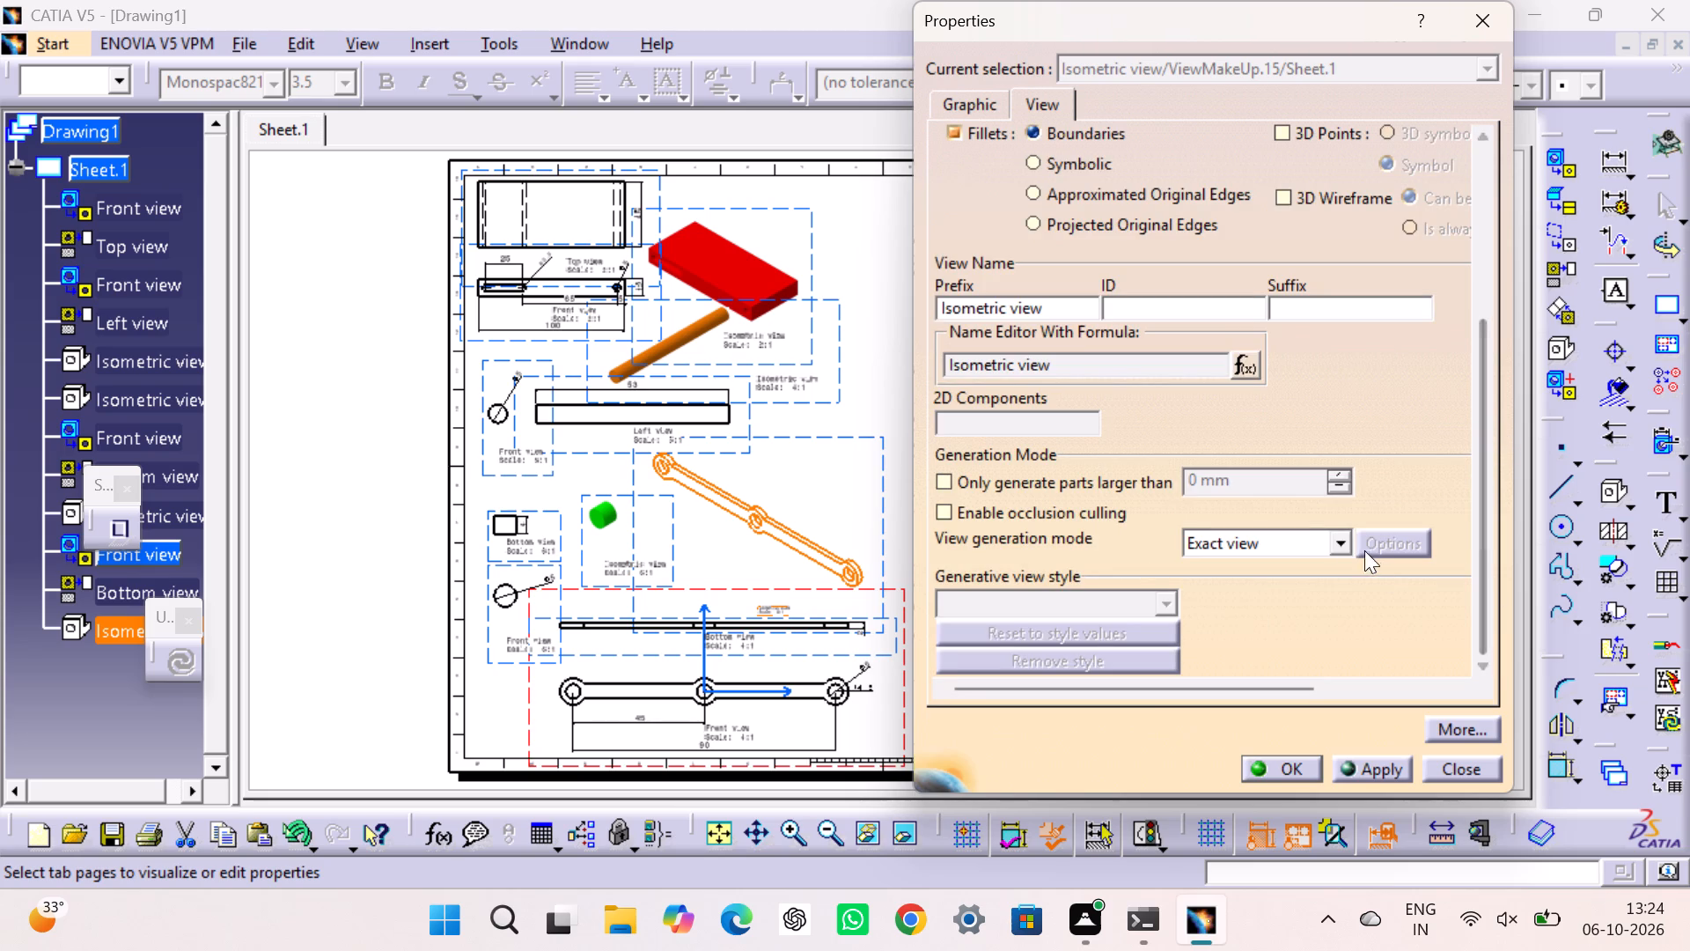
{"action": "left_click", "coordinate": [1332, 541]}
{"action": "left_click", "coordinate": [1260, 630]}
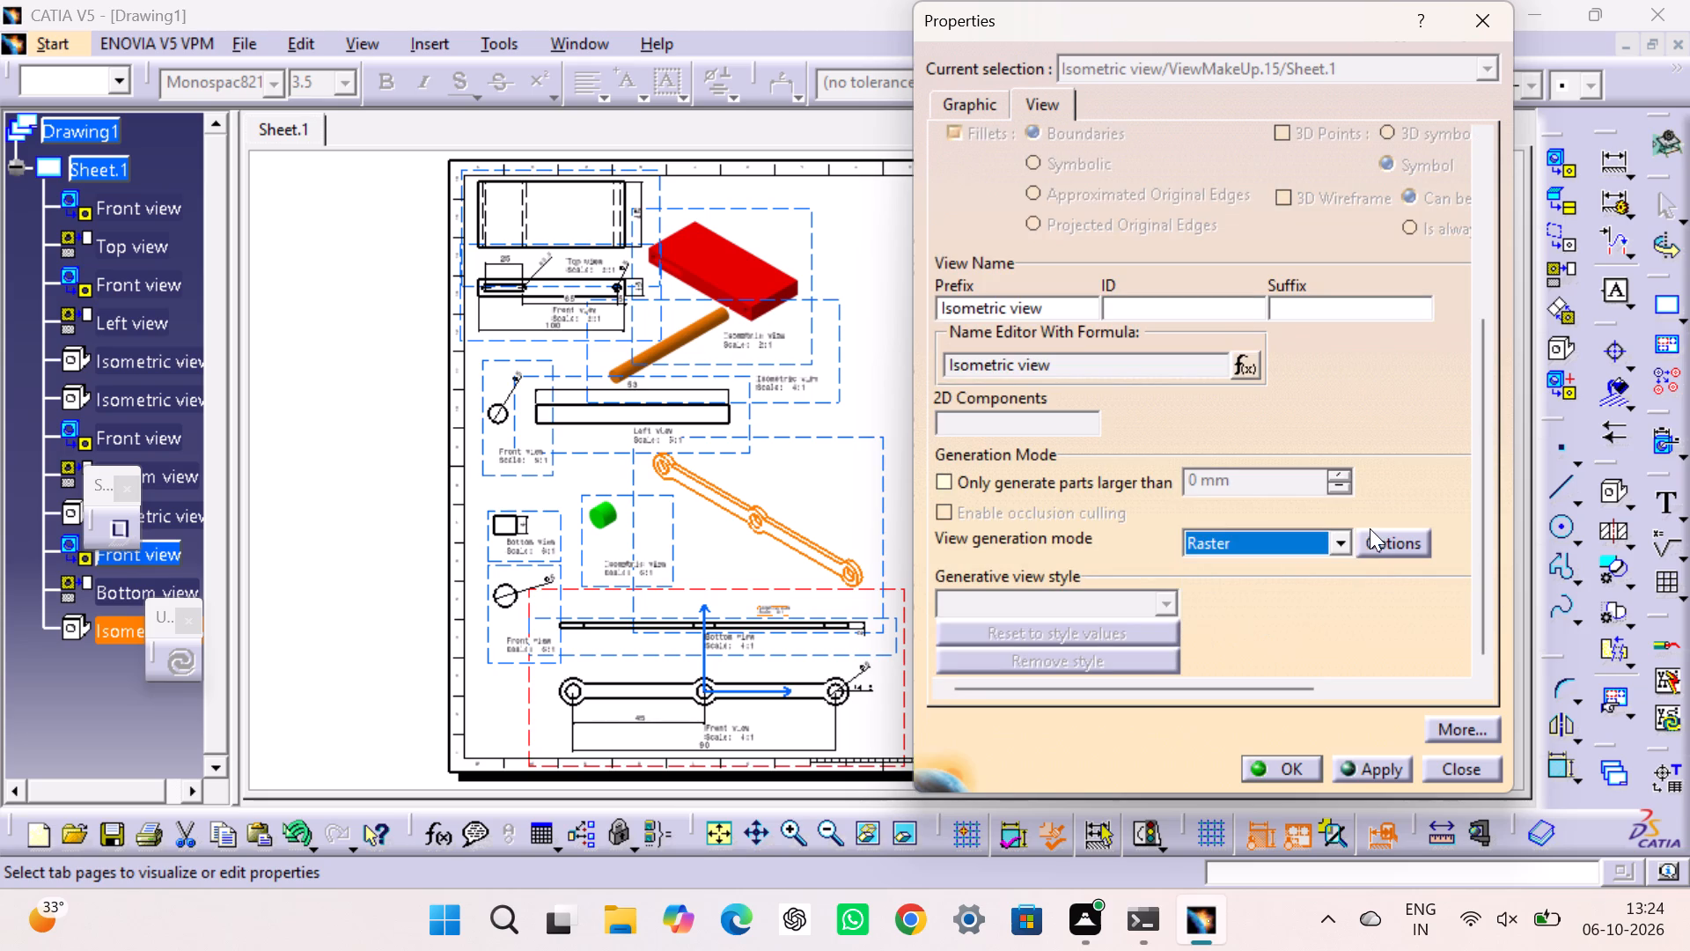
{"action": "left_click", "coordinate": [1371, 528]}
{"action": "left_click", "coordinate": [1355, 610]}
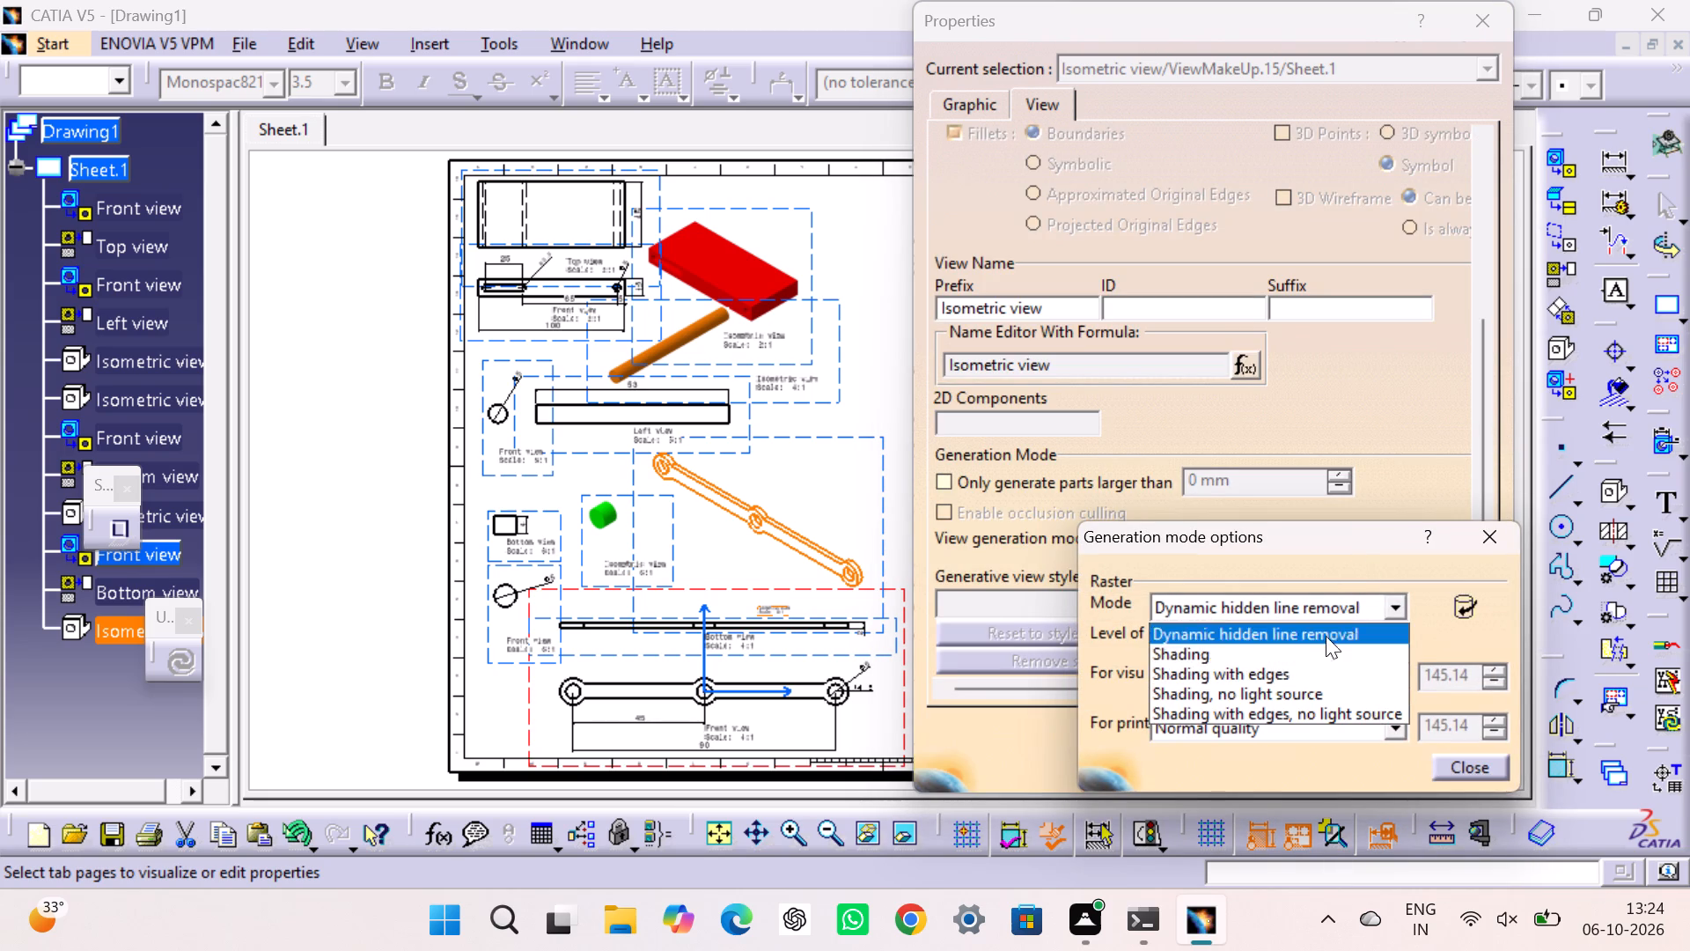
{"action": "left_click", "coordinate": [1290, 650]}
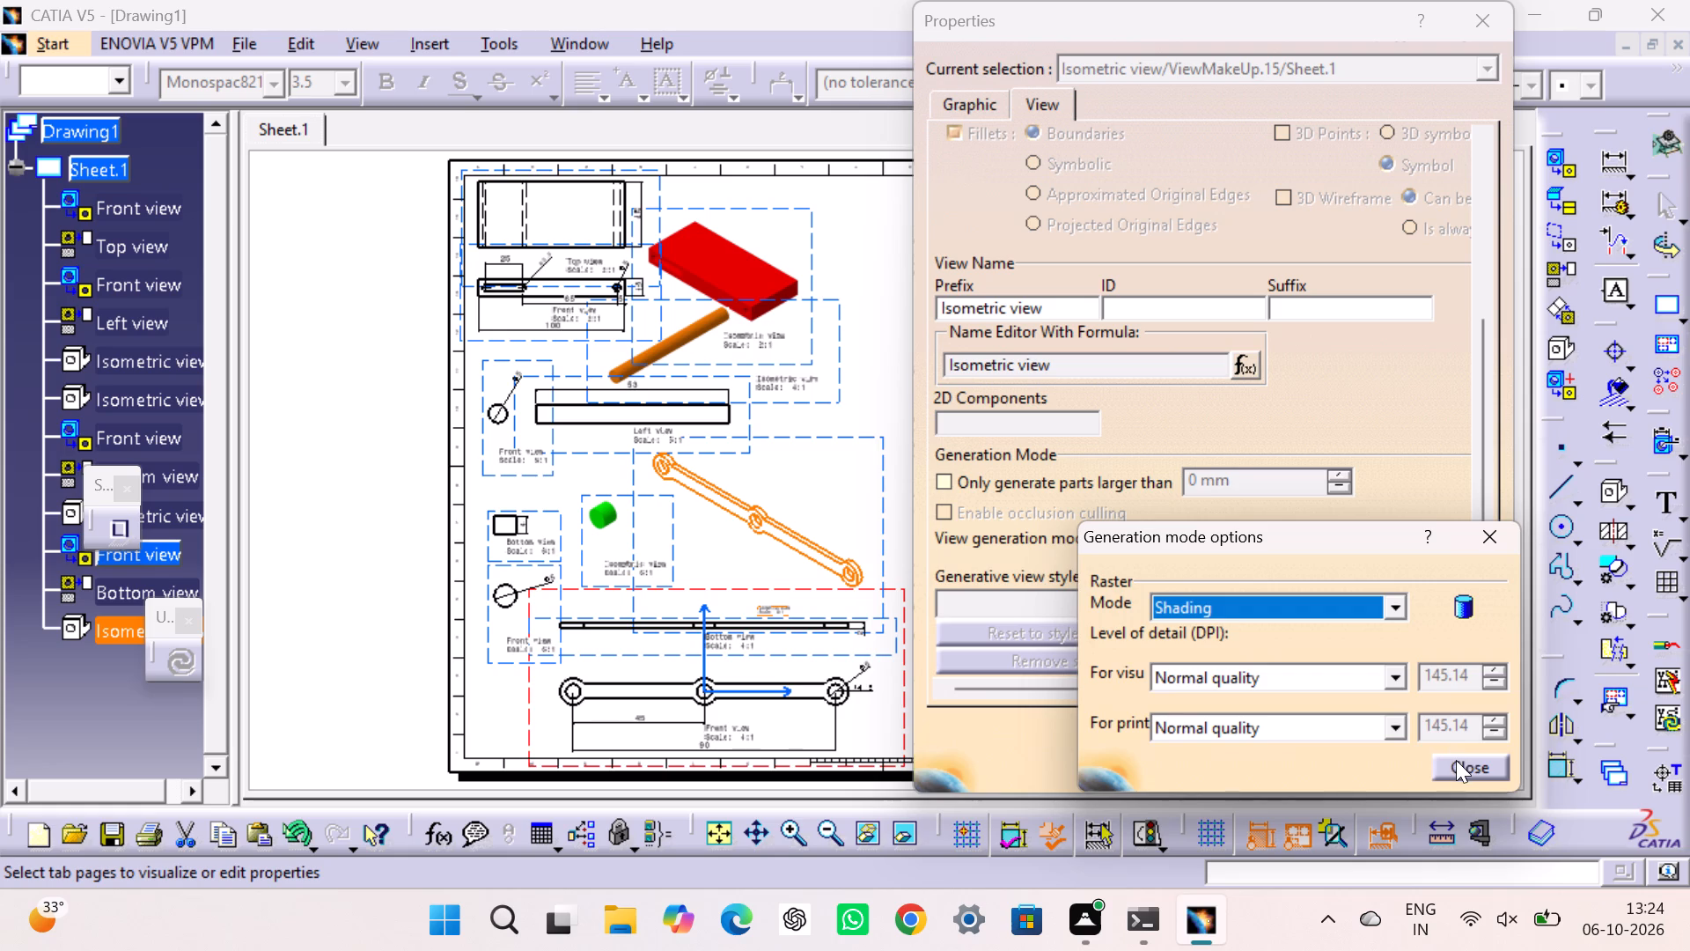
{"action": "left_click", "coordinate": [1457, 762]}
{"action": "left_click", "coordinate": [1305, 765]}
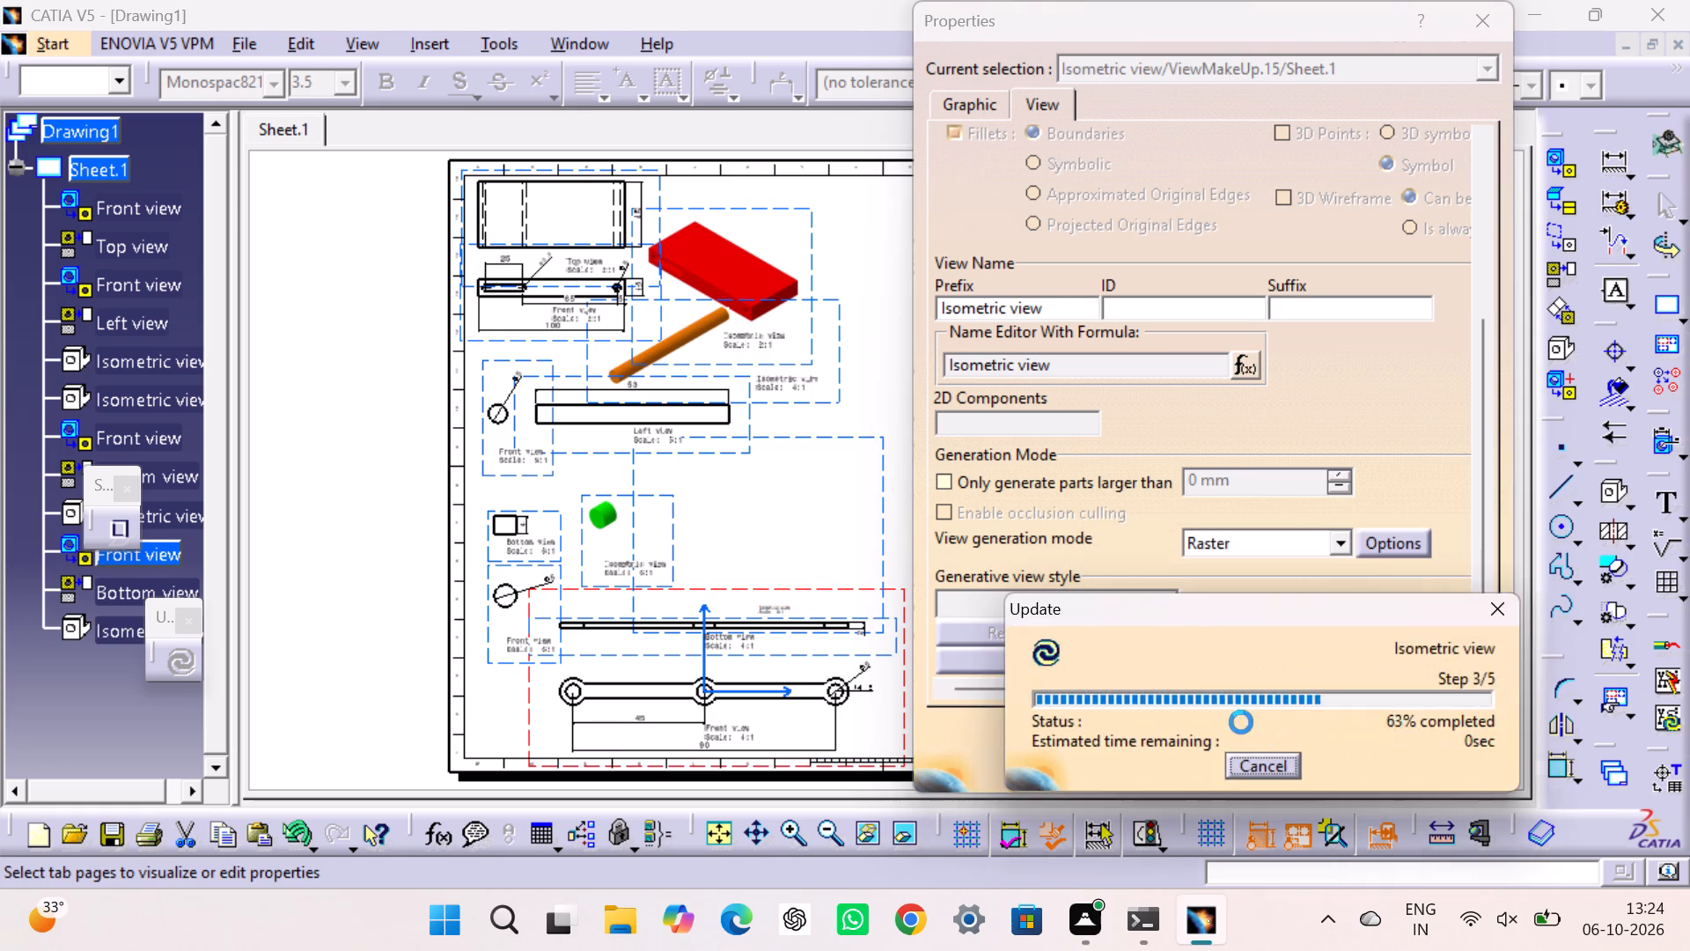
{"action": "left_click", "coordinate": [1103, 451]}
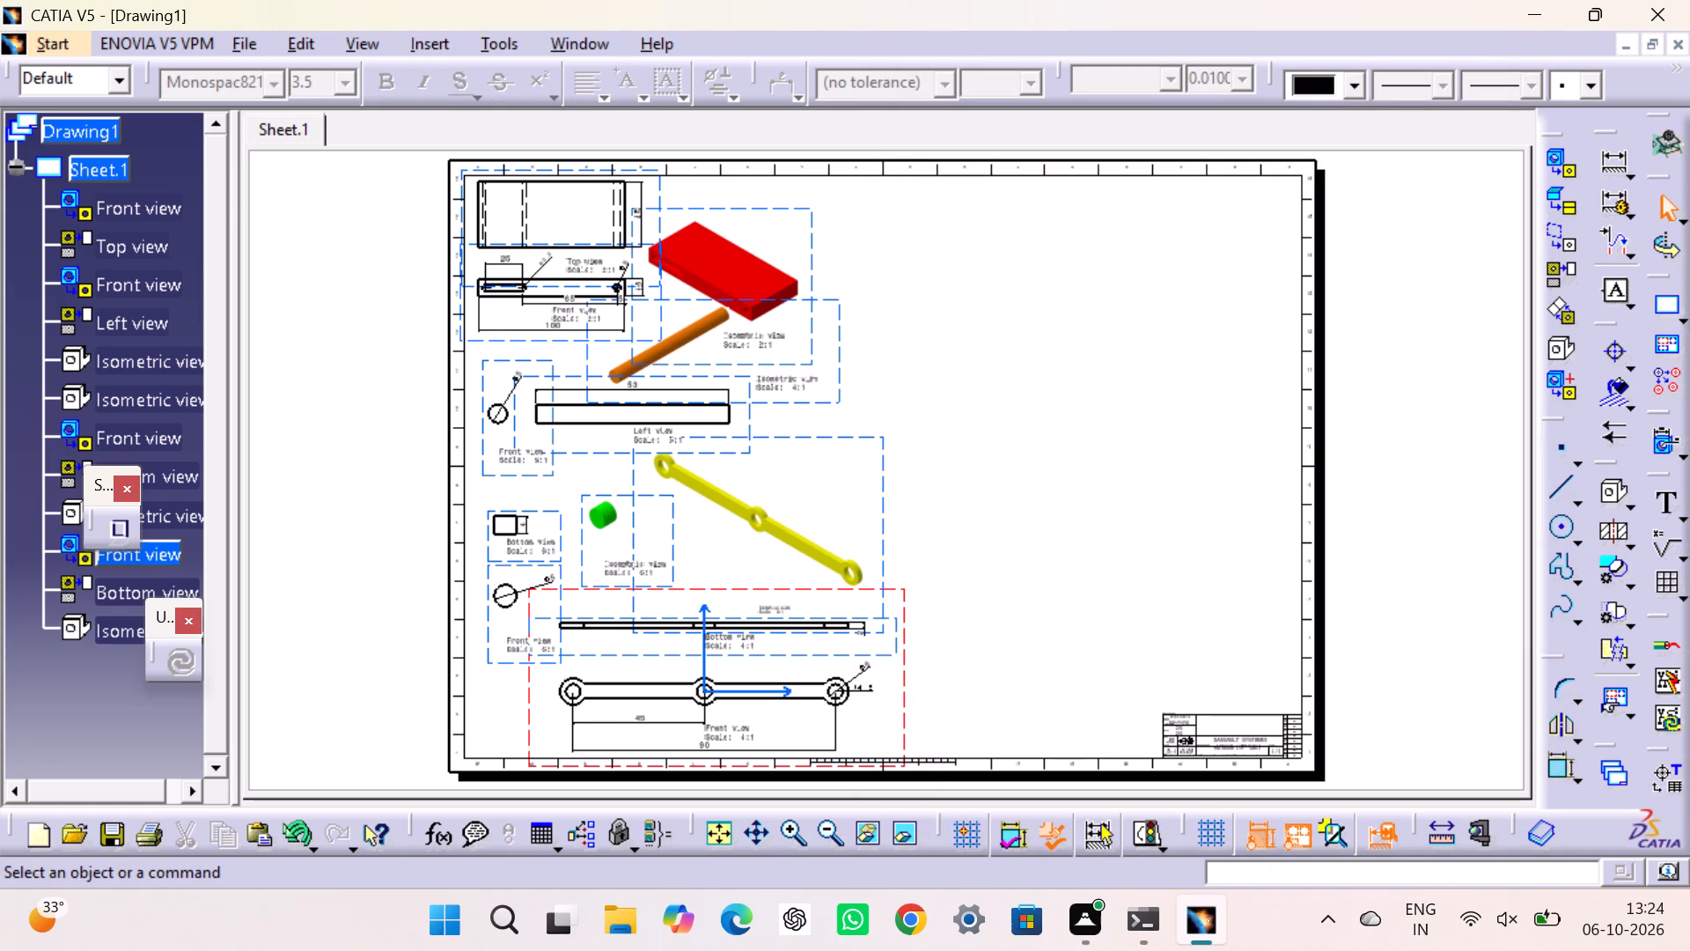
Nudge the link pin's isometric view slightly sideways and move its name and scale label up, closer to the shaded link.
{"action": "left_click", "coordinate": [881, 491]}
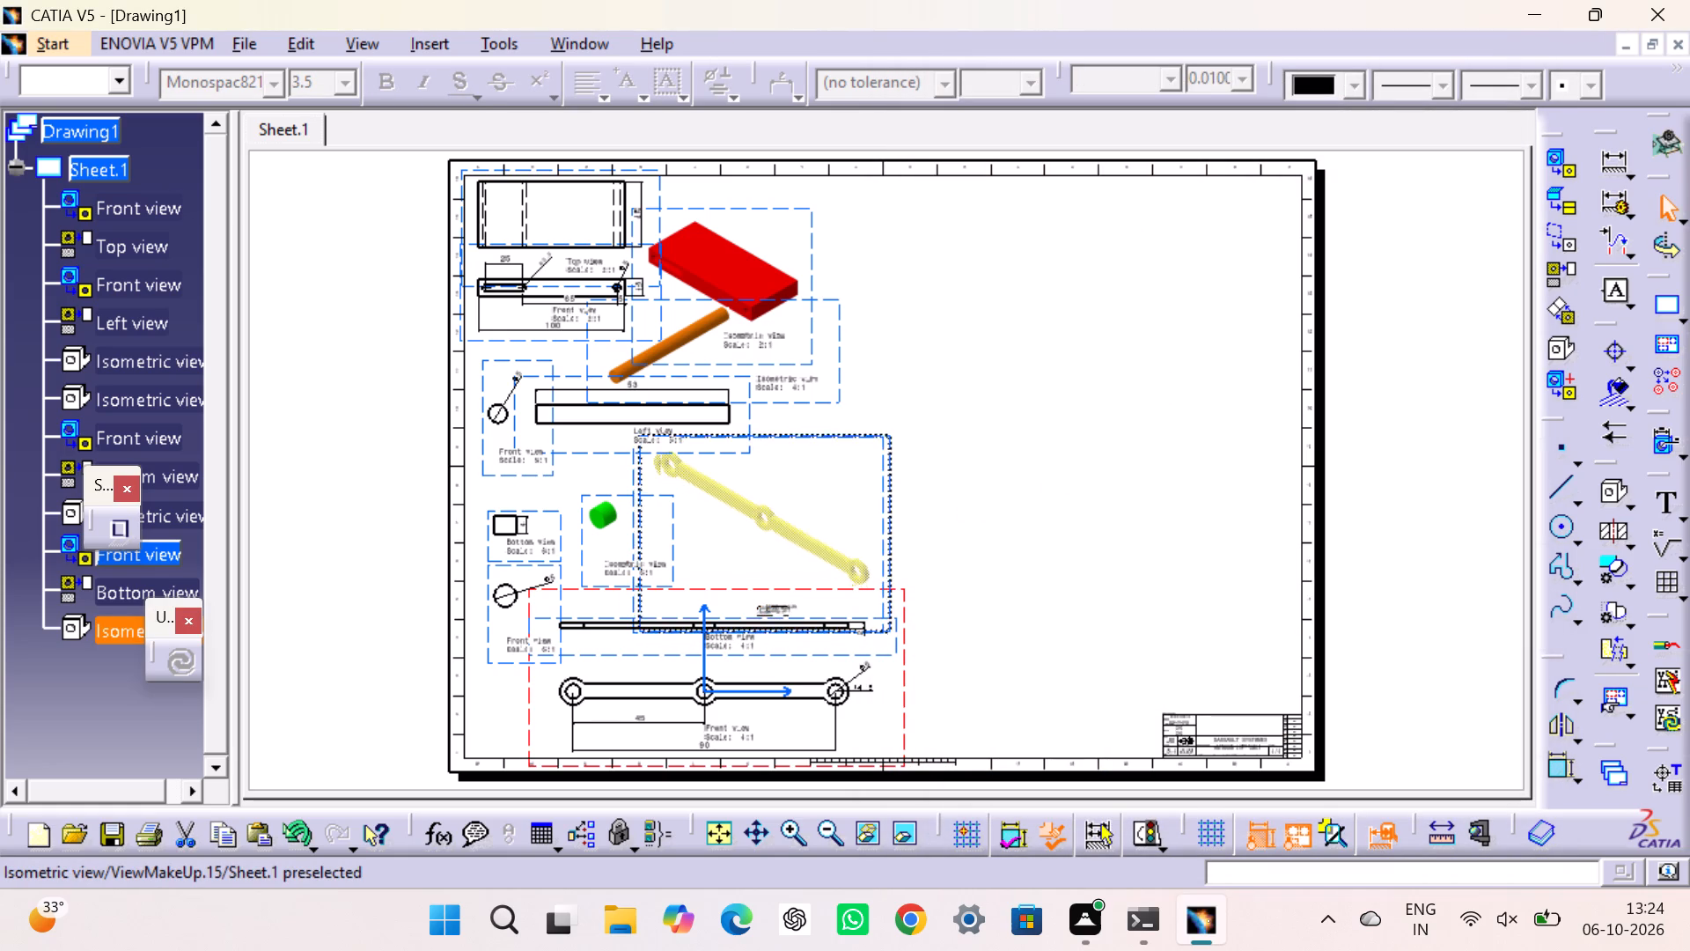
{"action": "left_click_drag", "start_coordinate": [1000, 501], "coordinate": [985, 519]}
{"action": "left_click_drag", "start_coordinate": [778, 604], "coordinate": [770, 595]}
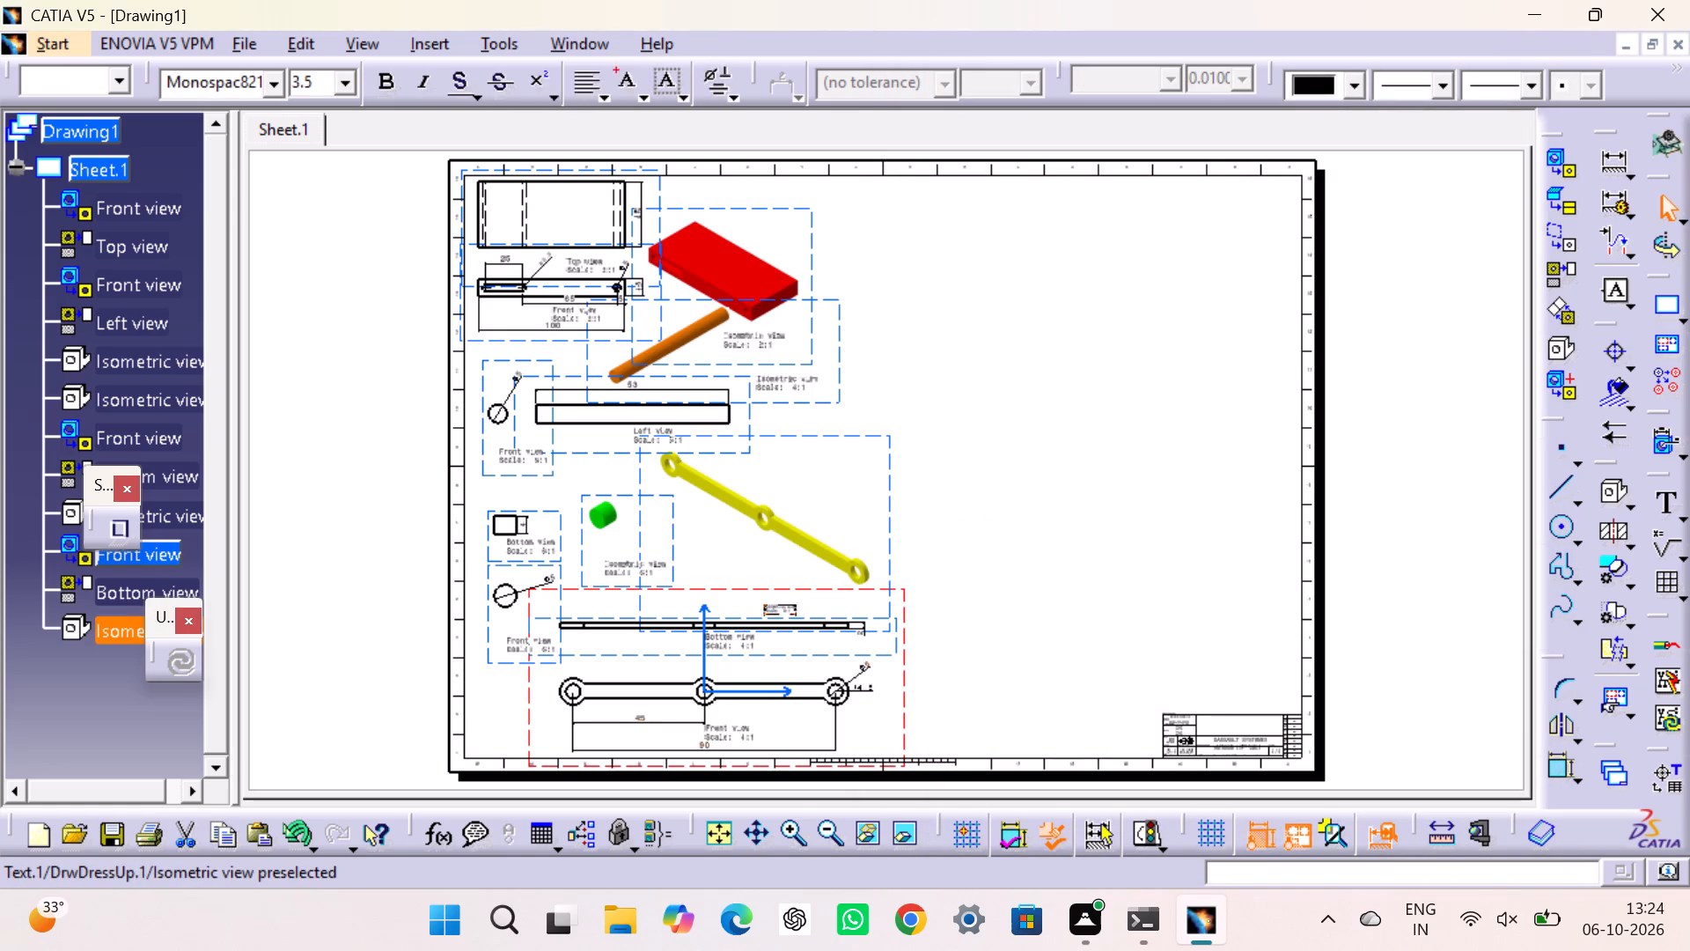
{"action": "left_click_drag", "start_coordinate": [770, 595], "coordinate": [769, 579]}
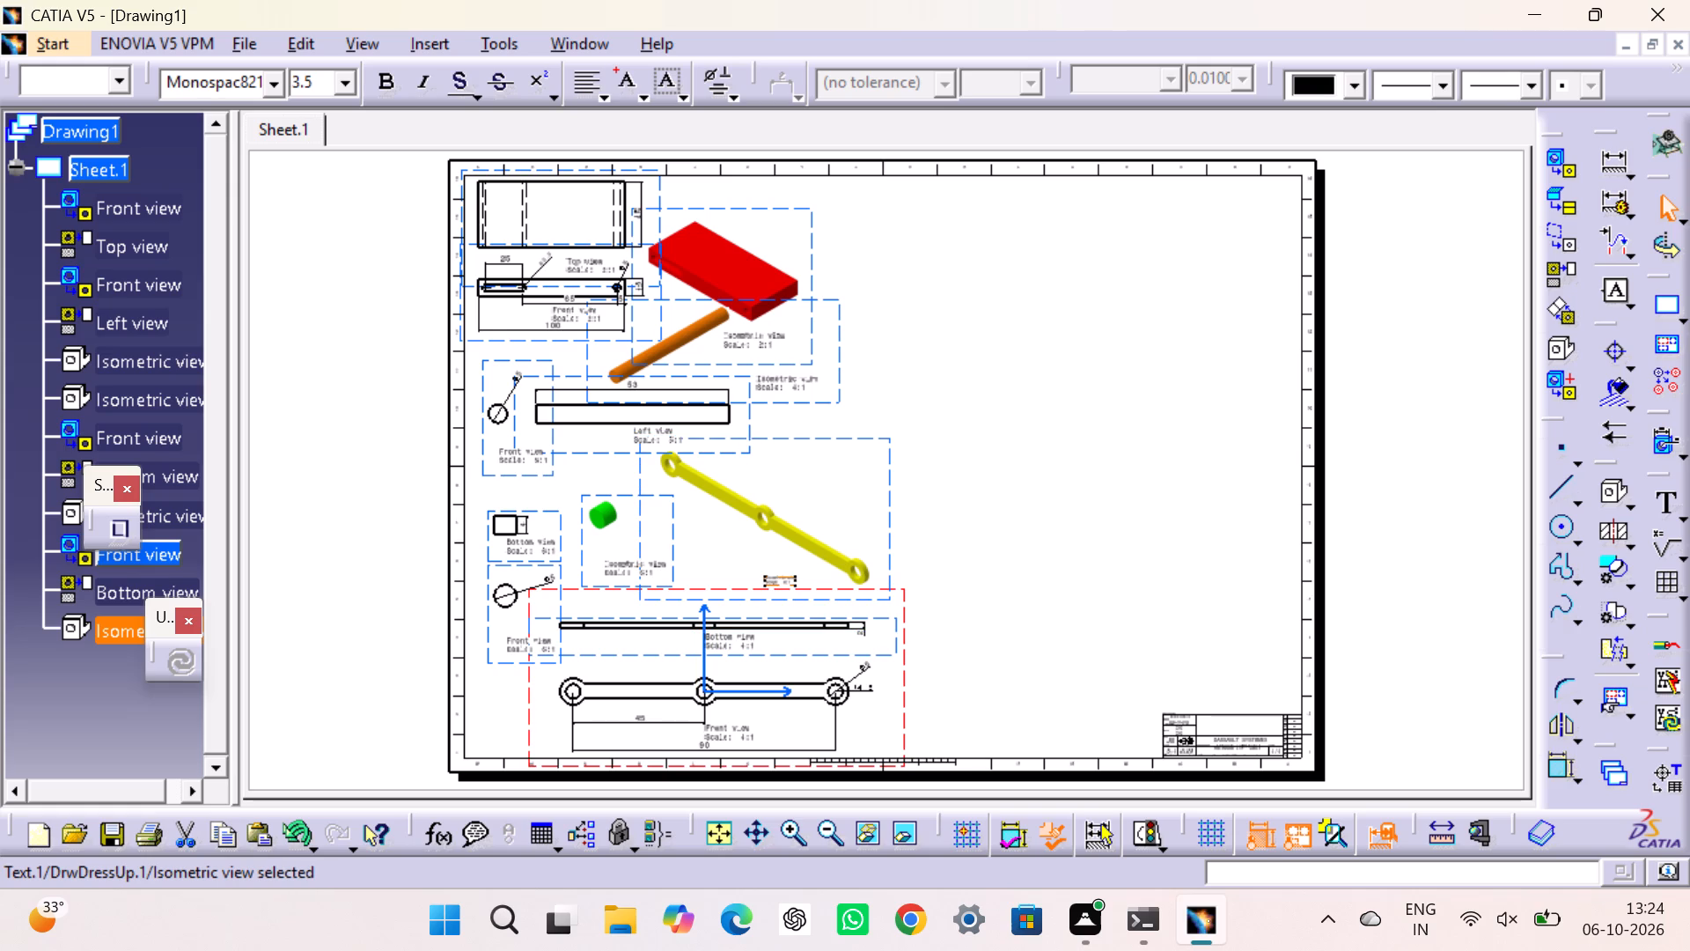
Set the text height of the link pin's isometric view label to 5 mm.
{"action": "left_click", "coordinate": [778, 579]}
{"action": "left_click_drag", "start_coordinate": [344, 83], "coordinate": [350, 92]}
{"action": "left_click", "coordinate": [362, 150]}
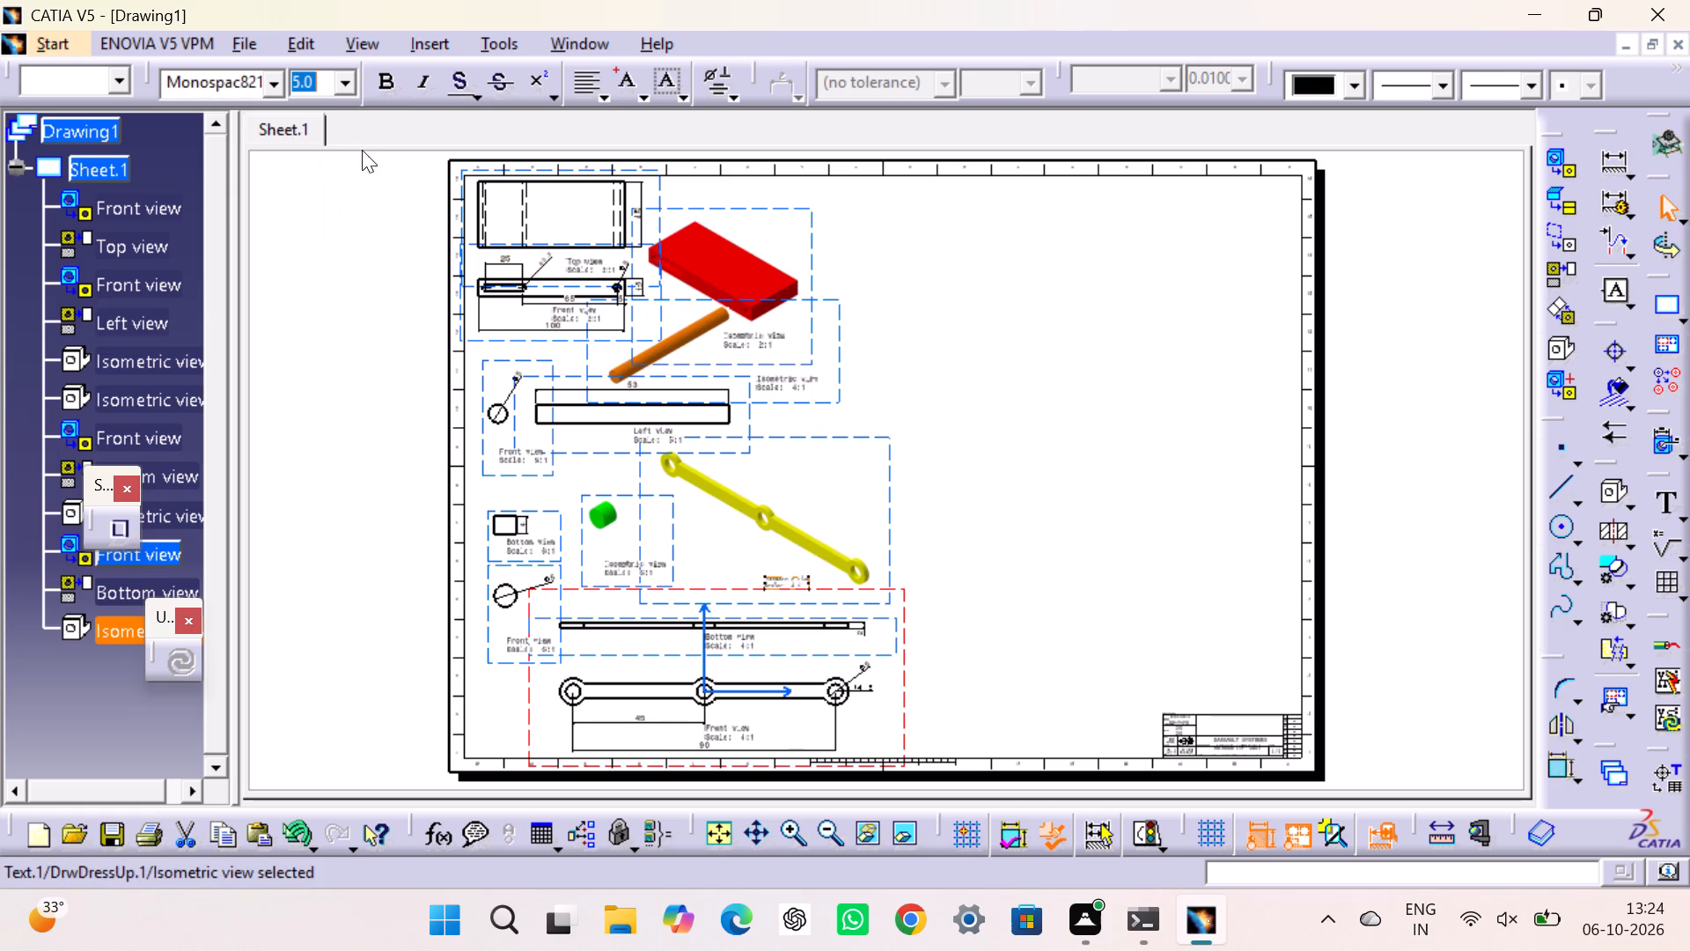
{"action": "left_click", "coordinate": [1040, 387]}
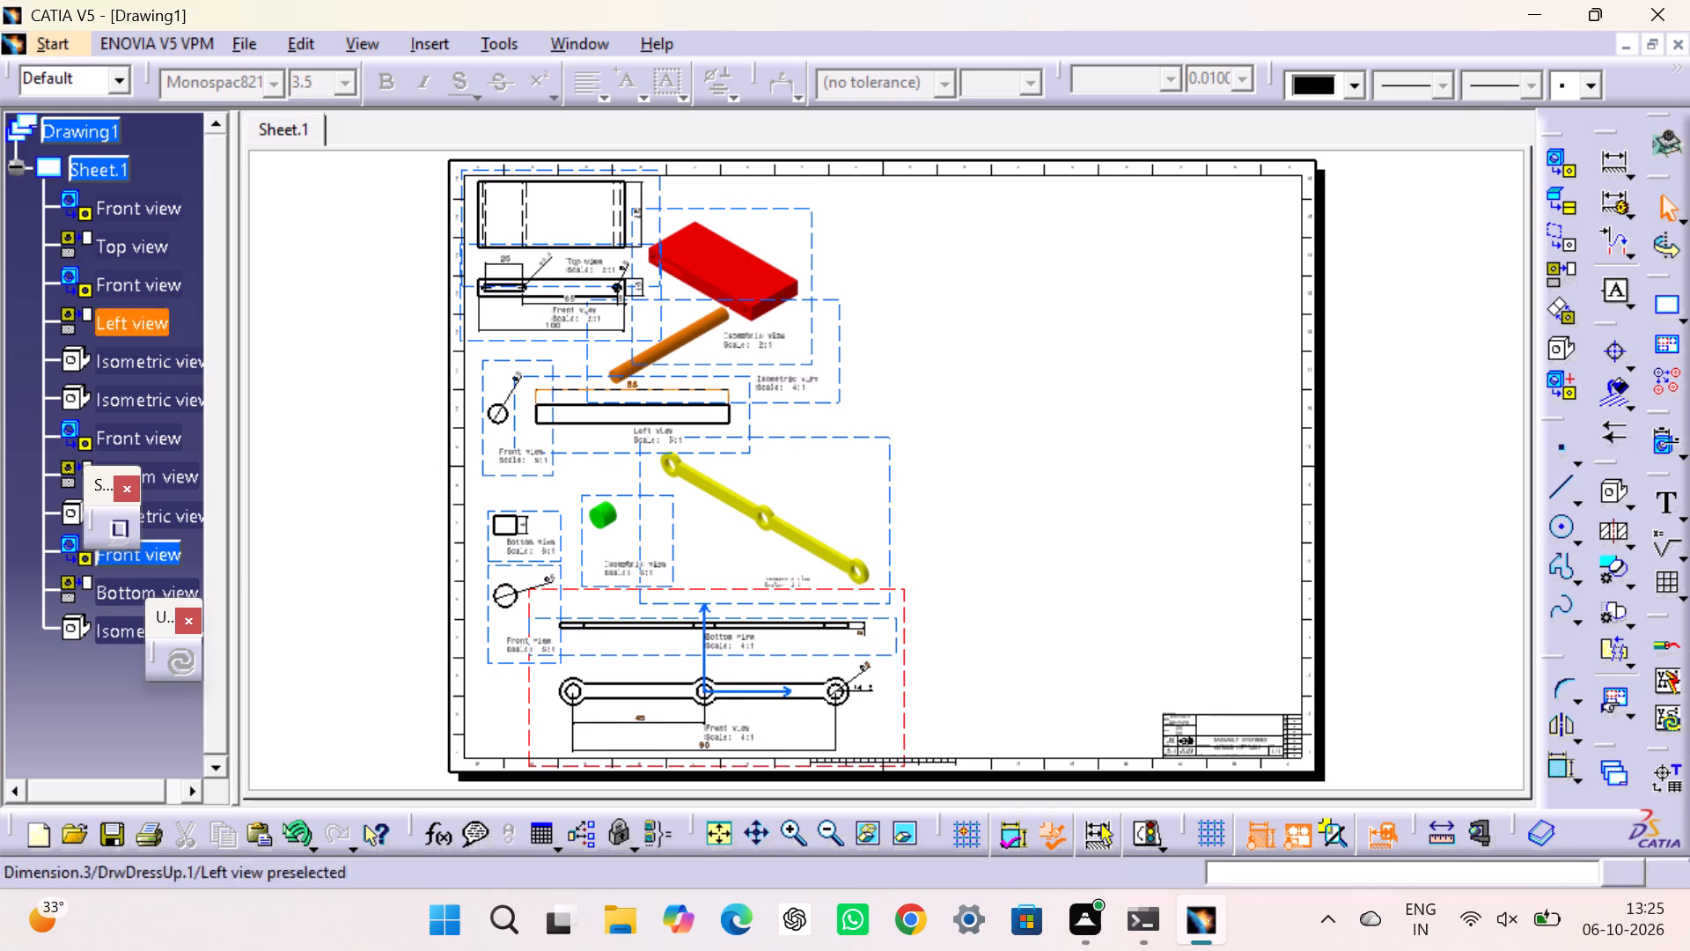
Generate an isometric view of the scissor lift table assembly and place it in the empty area beside the part views.
{"action": "left_click", "coordinate": [561, 39]}
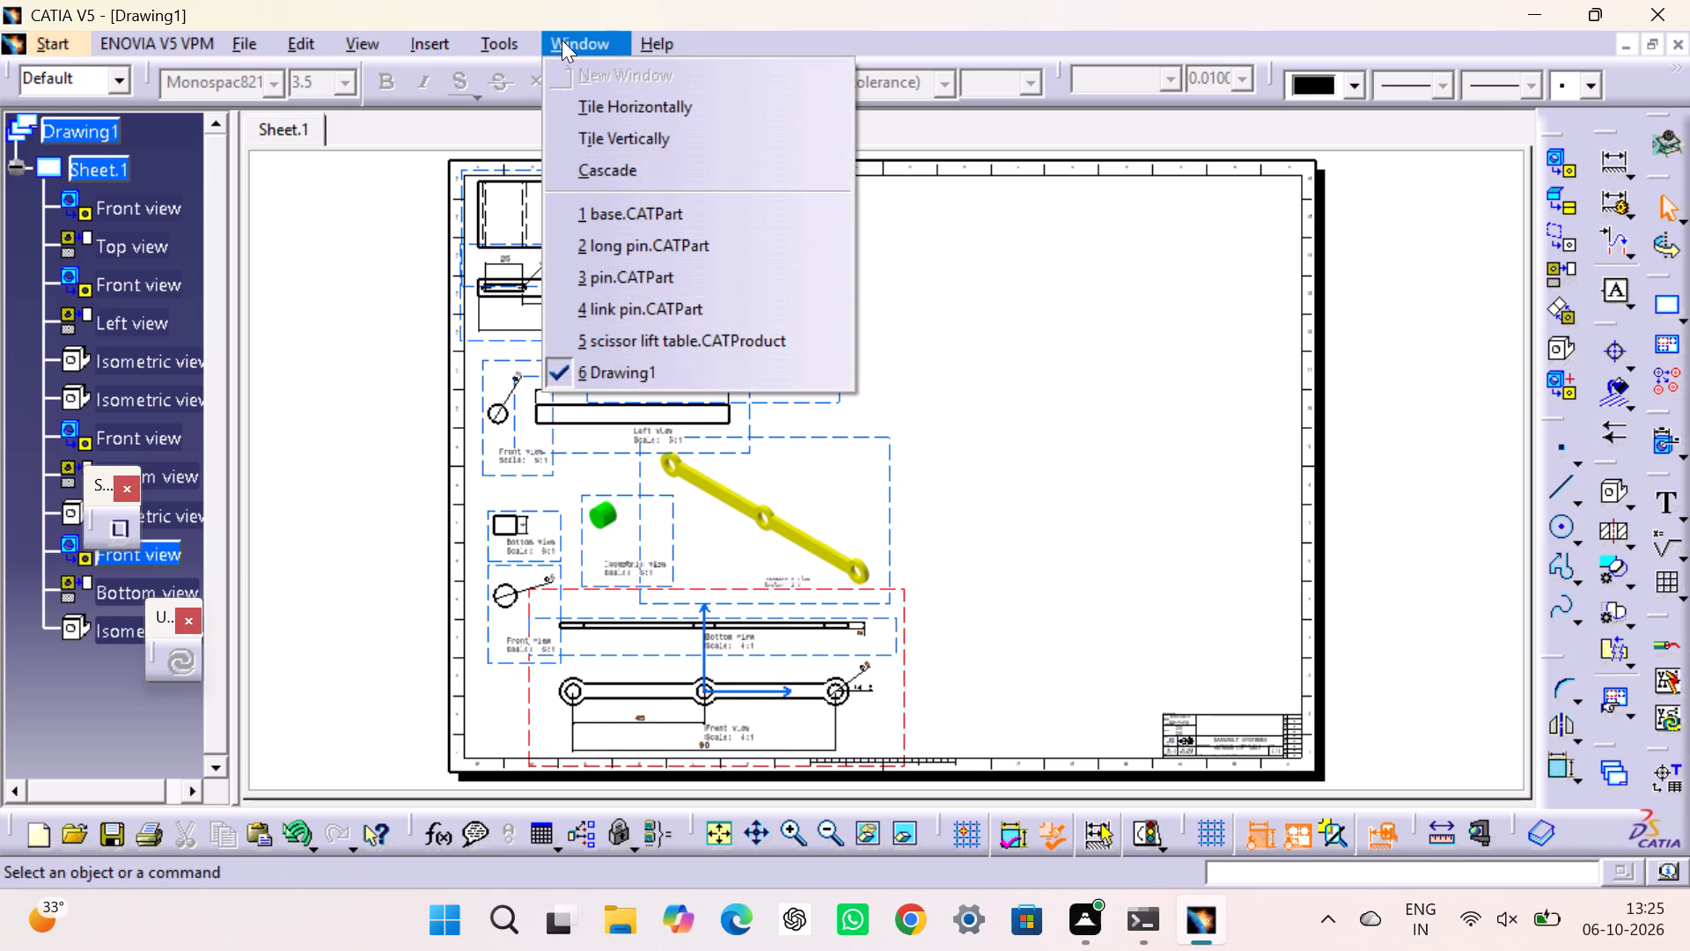
{"action": "left_click", "coordinate": [1039, 348]}
{"action": "left_click", "coordinate": [1563, 164]}
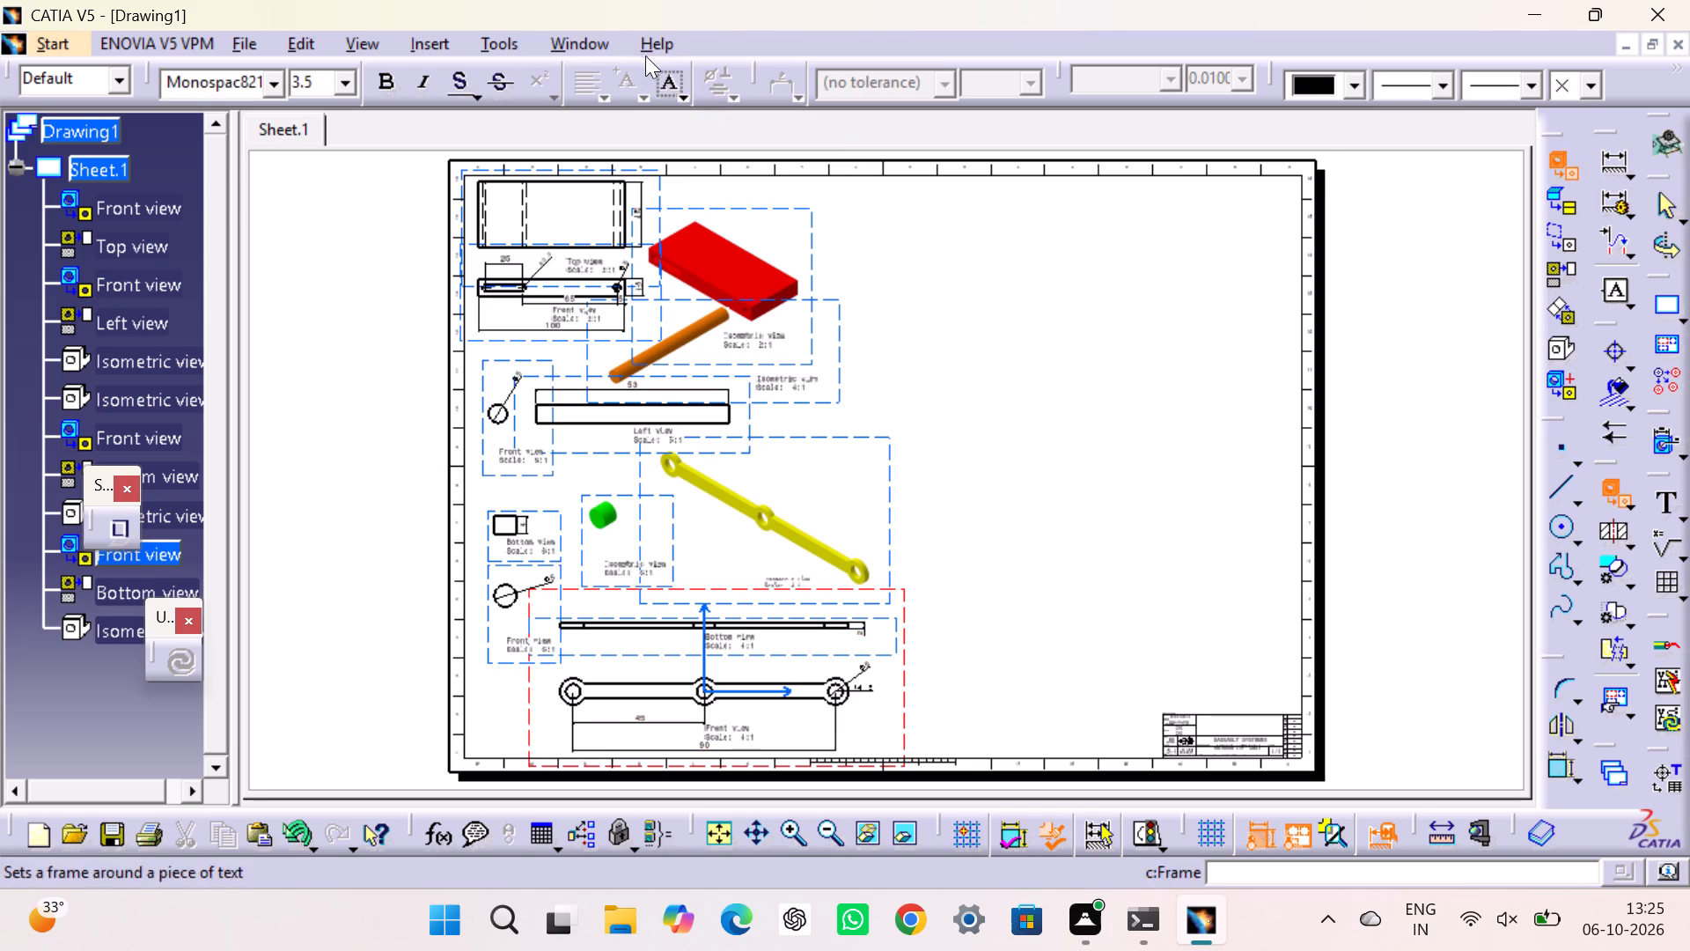
{"action": "left_click", "coordinate": [1551, 344]}
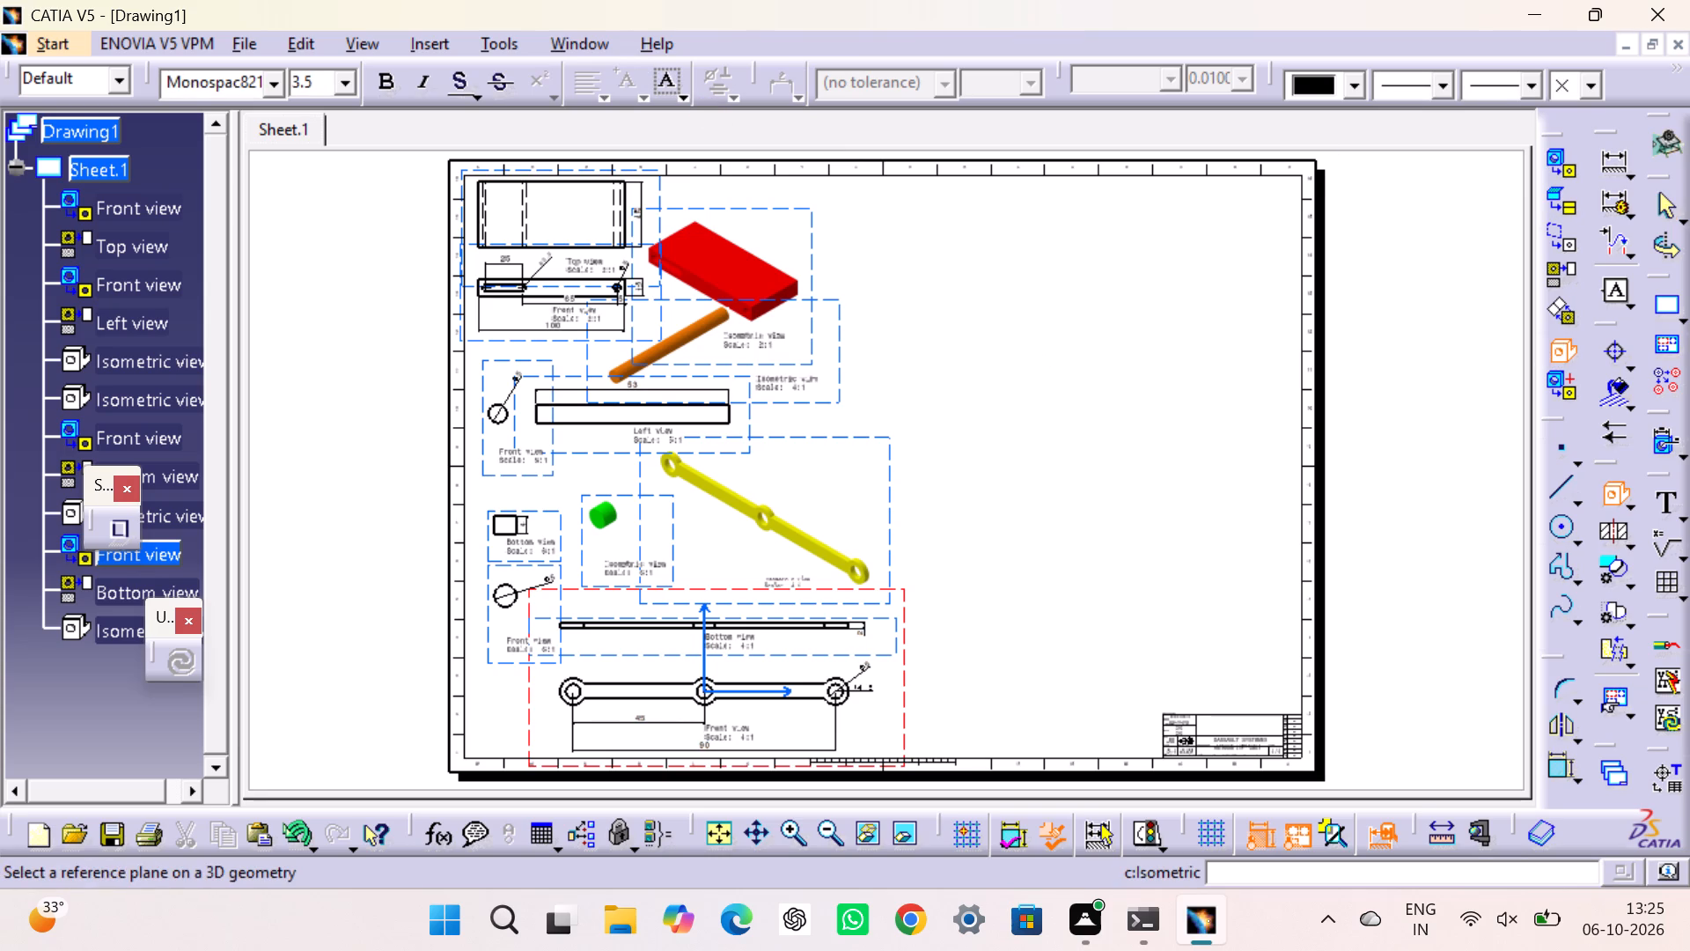
{"action": "left_click", "coordinate": [573, 41]}
{"action": "left_click", "coordinate": [621, 341]}
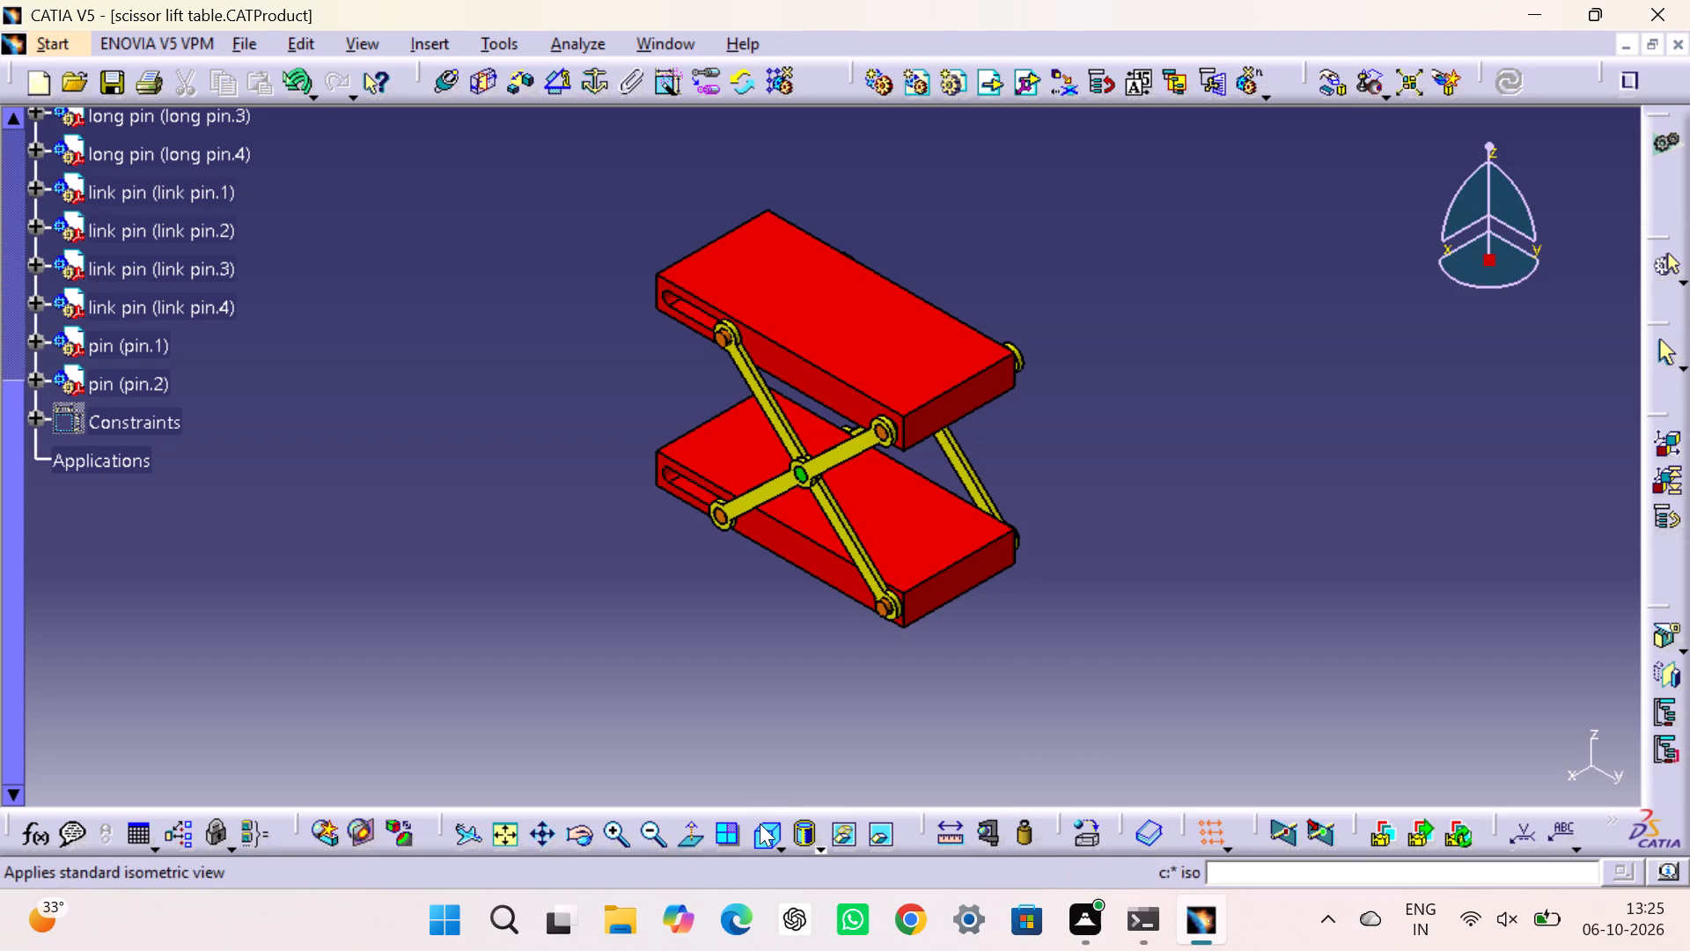
{"action": "left_click", "coordinate": [760, 823]}
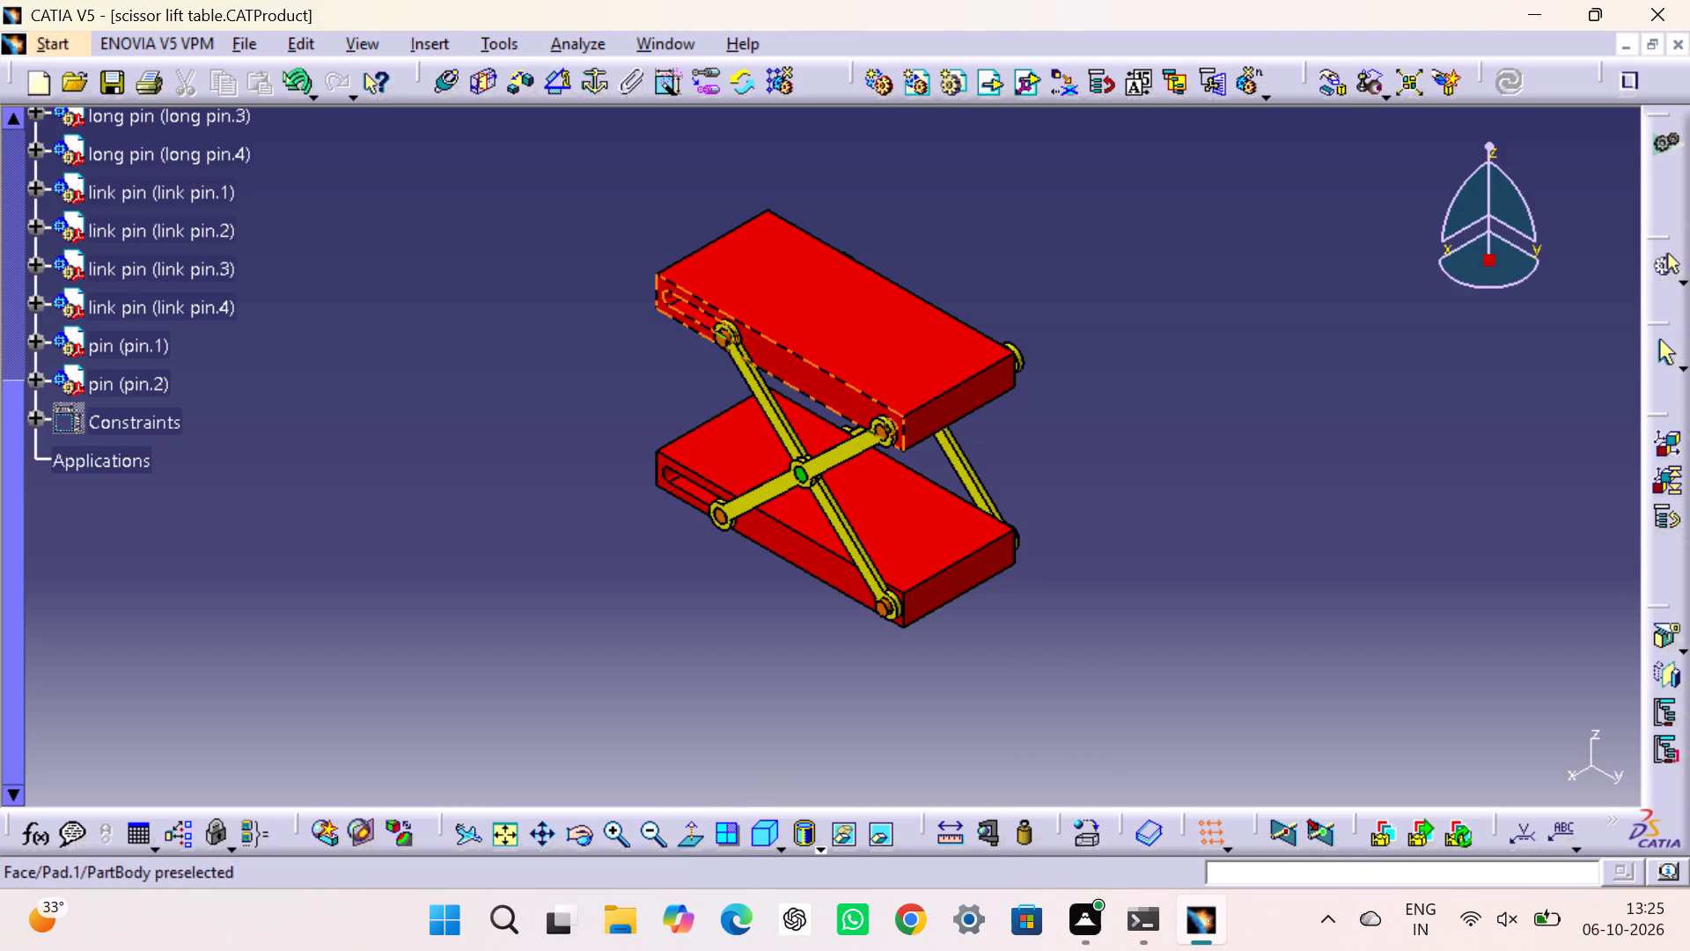
{"action": "left_click", "coordinate": [796, 380]}
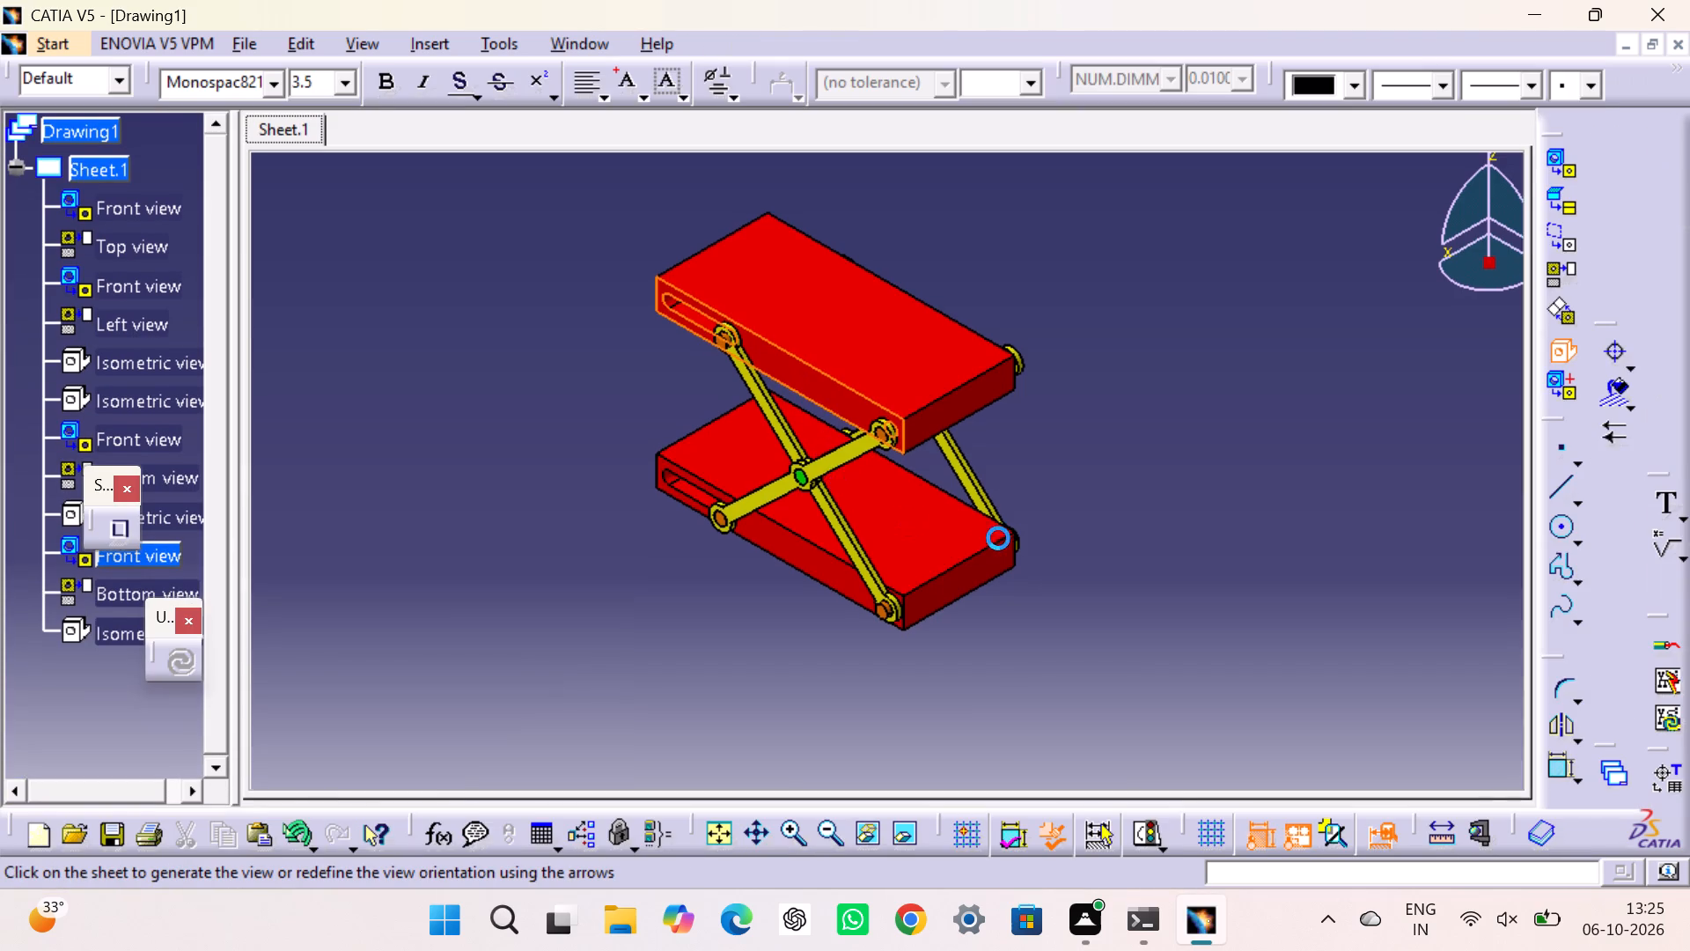
{"action": "left_click", "coordinate": [721, 837]}
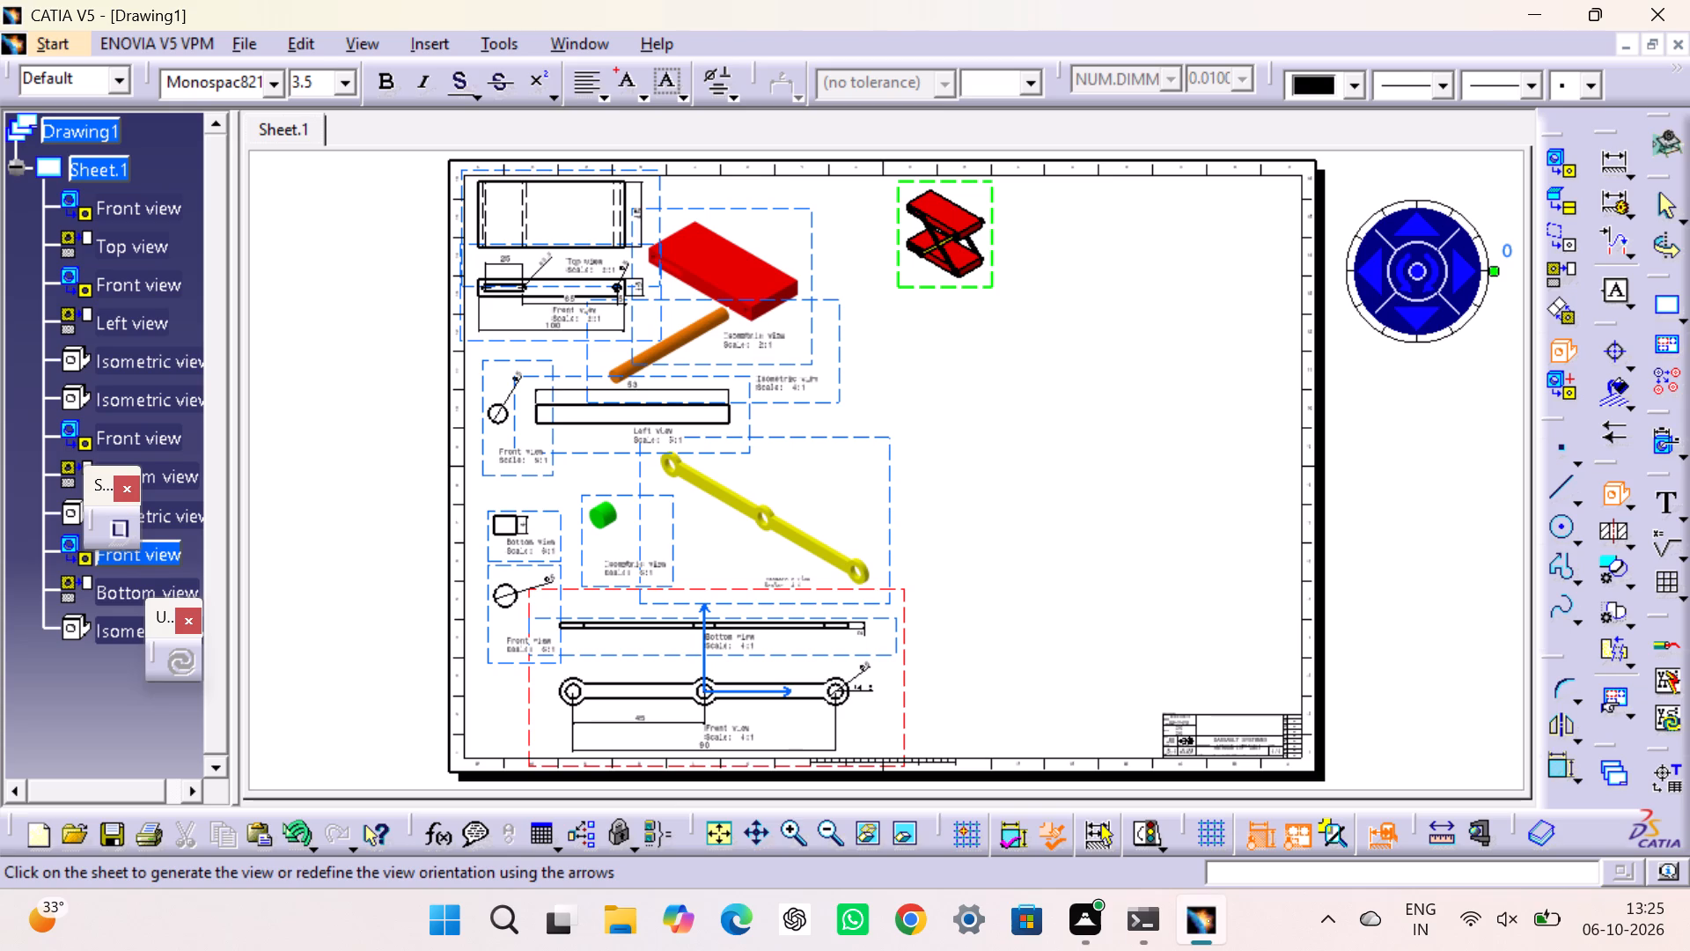
{"action": "left_click_drag", "start_coordinate": [991, 286], "coordinate": [1086, 499]}
{"action": "left_click", "coordinate": [1135, 322]}
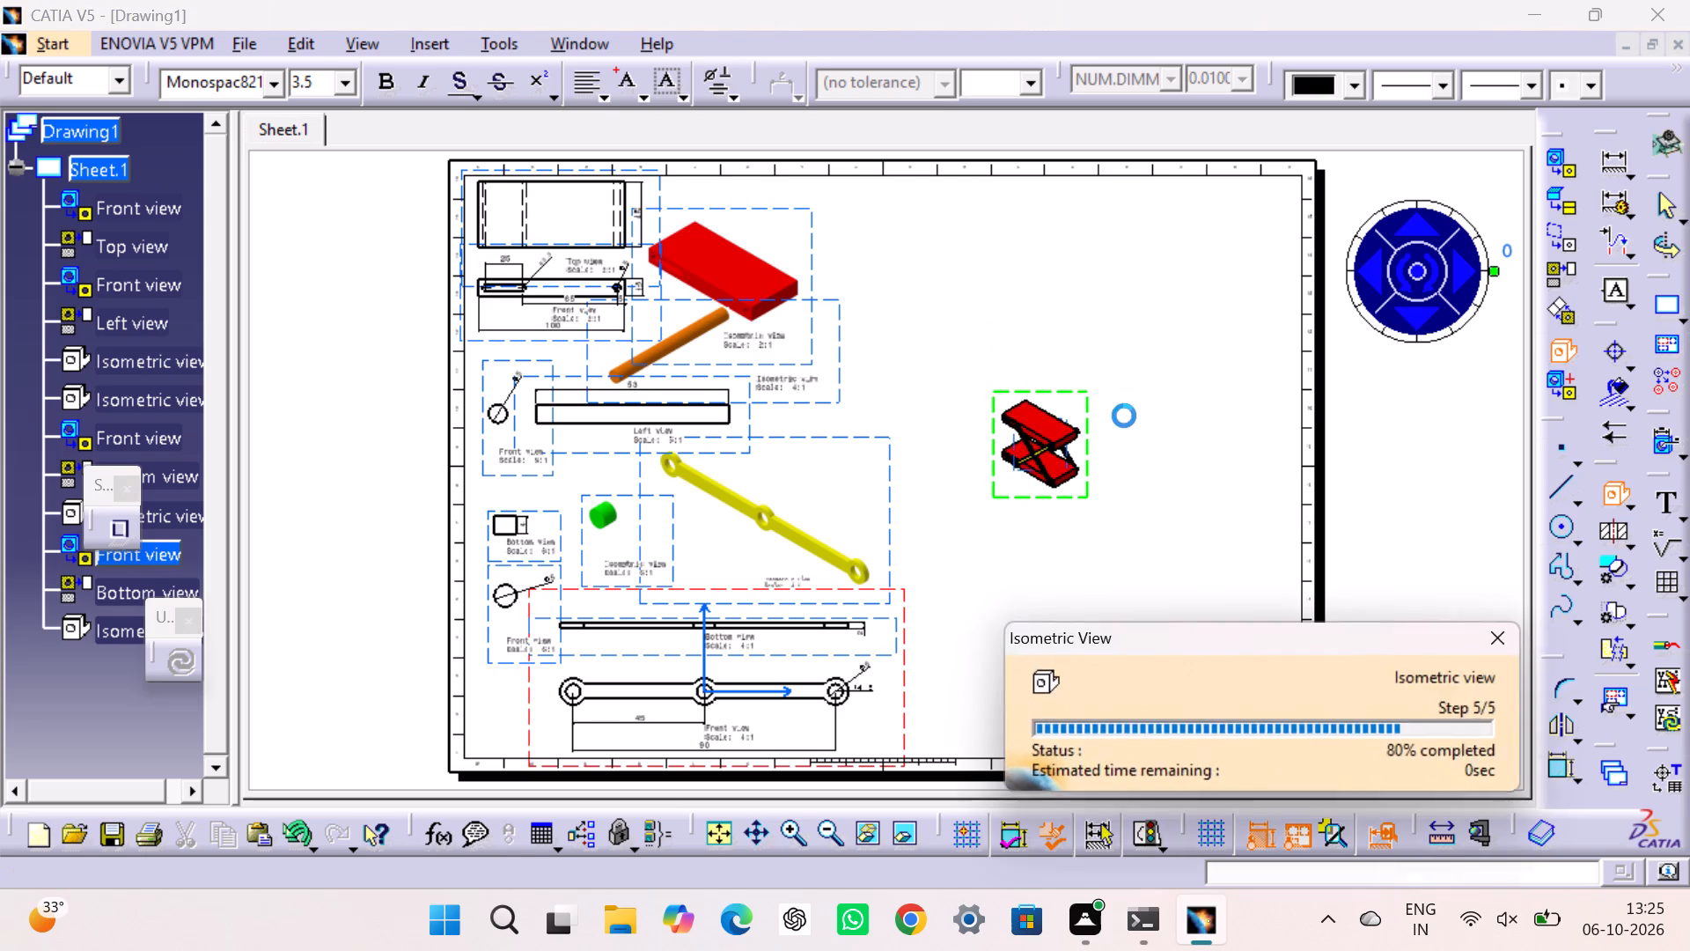
Enable 3D Colors for the assembly's isometric view and set its scale to 3:1.
{"action": "right_click", "coordinate": [1089, 392]}
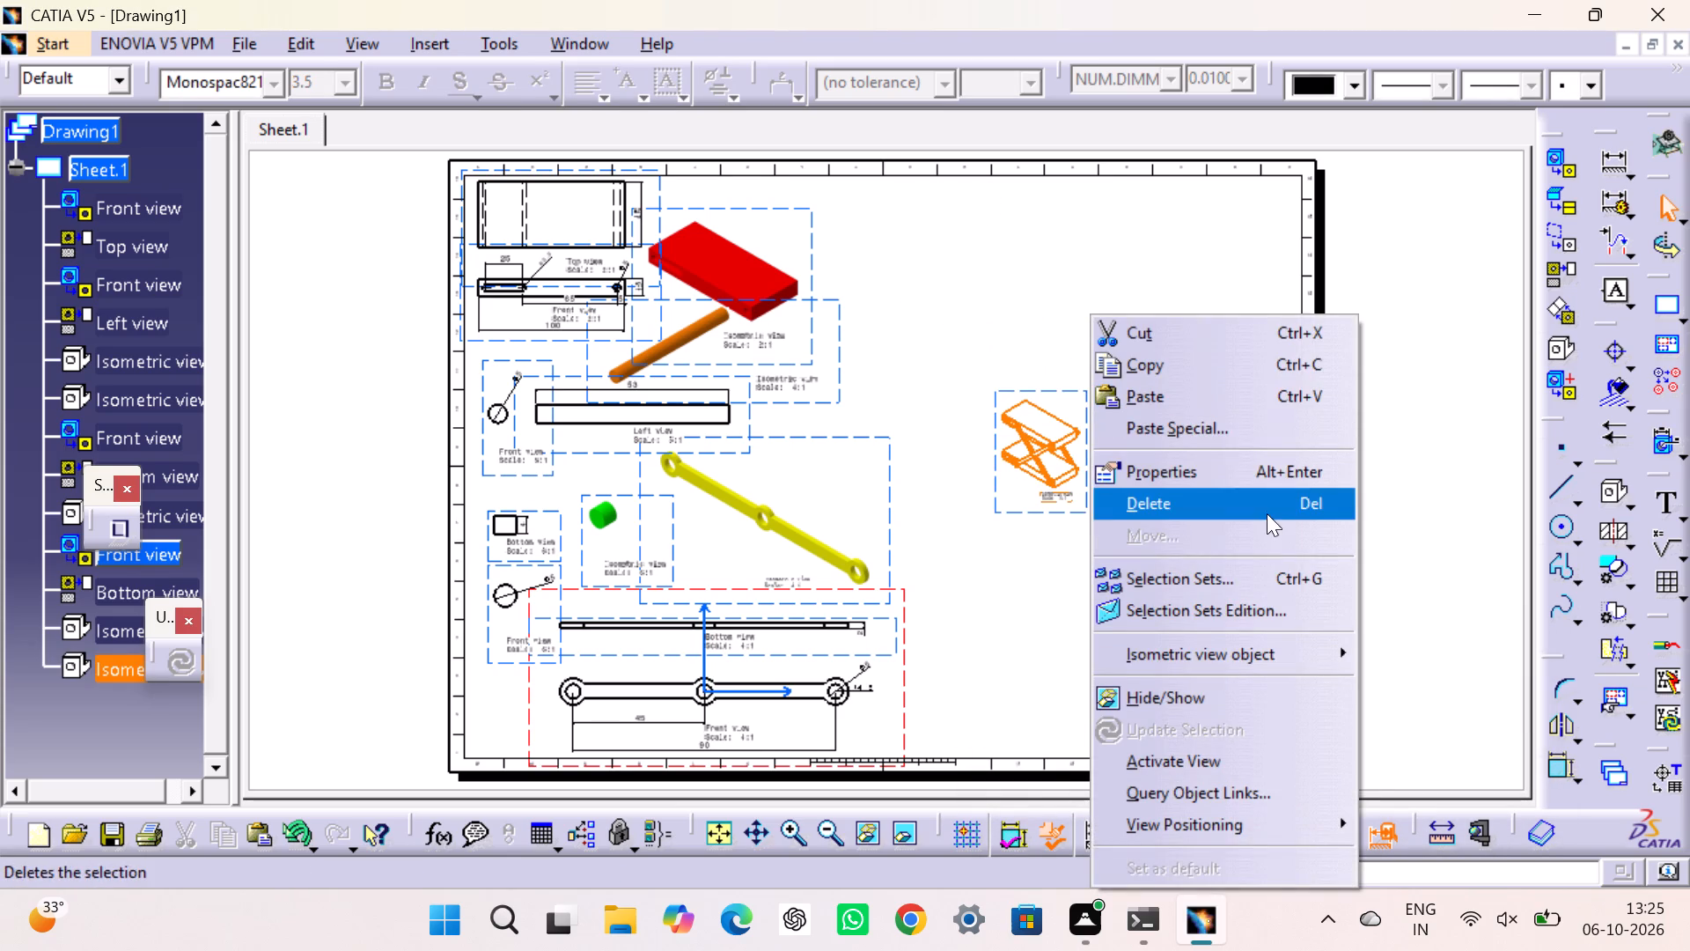
{"action": "left_click", "coordinate": [1260, 481]}
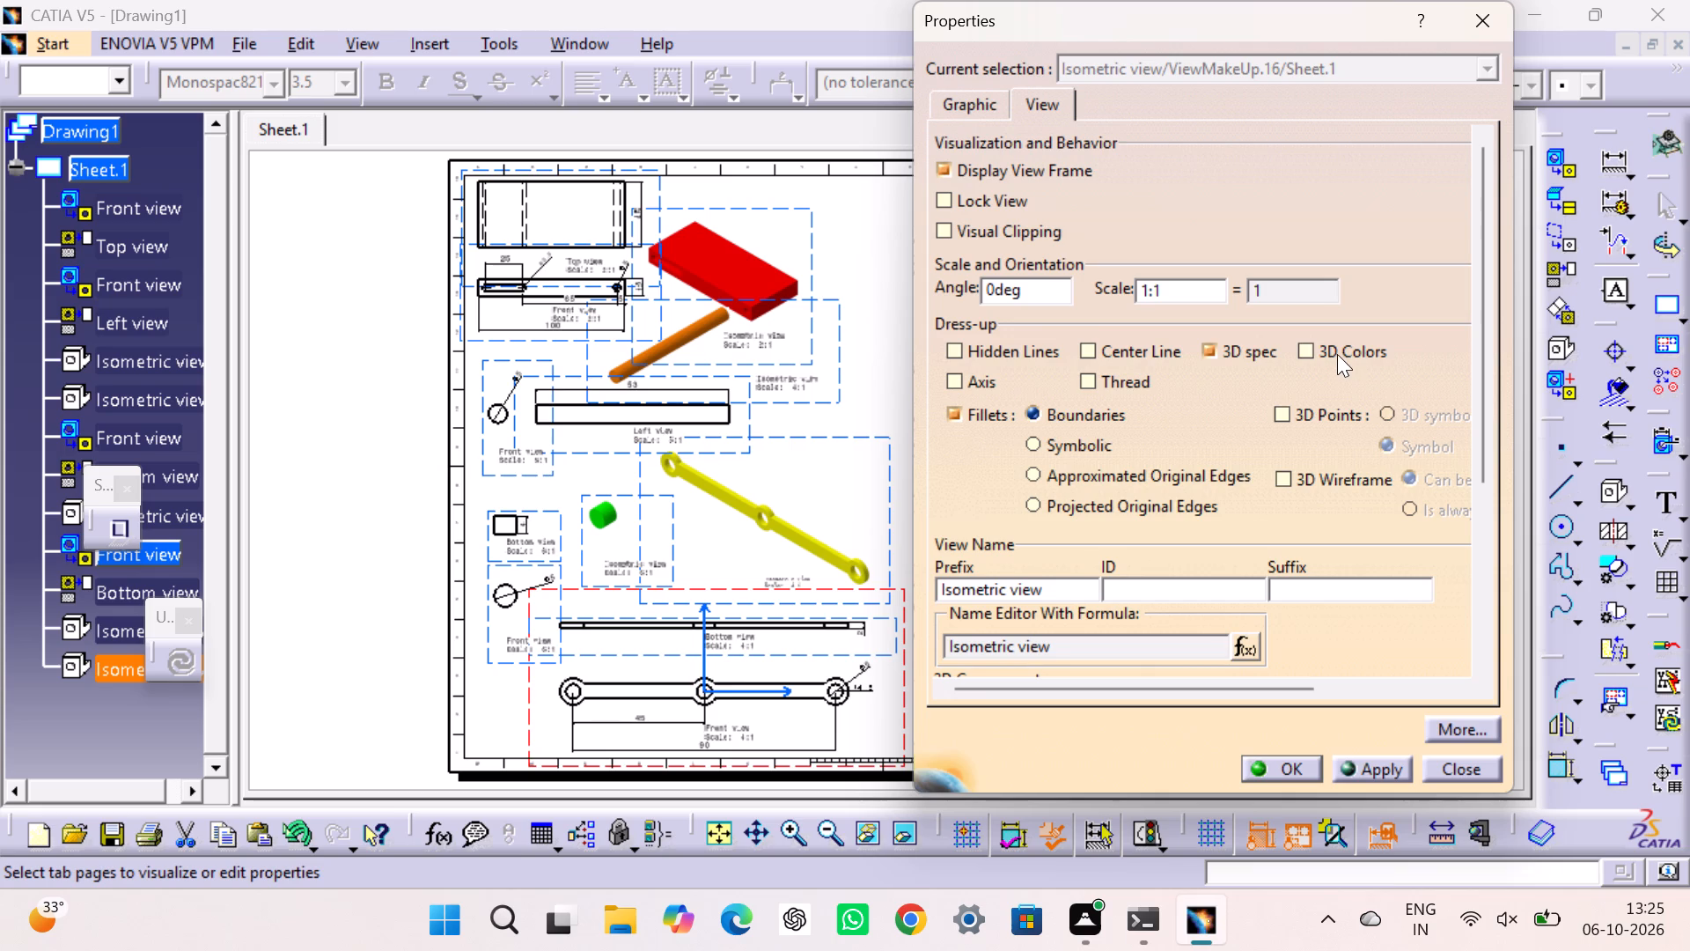
{"action": "left_click", "coordinate": [1336, 353]}
{"action": "left_click", "coordinate": [1150, 287]}
{"action": "key", "text": "BackSpace"}
{"action": "key", "text": "3"}
{"action": "left_click", "coordinate": [1359, 763]}
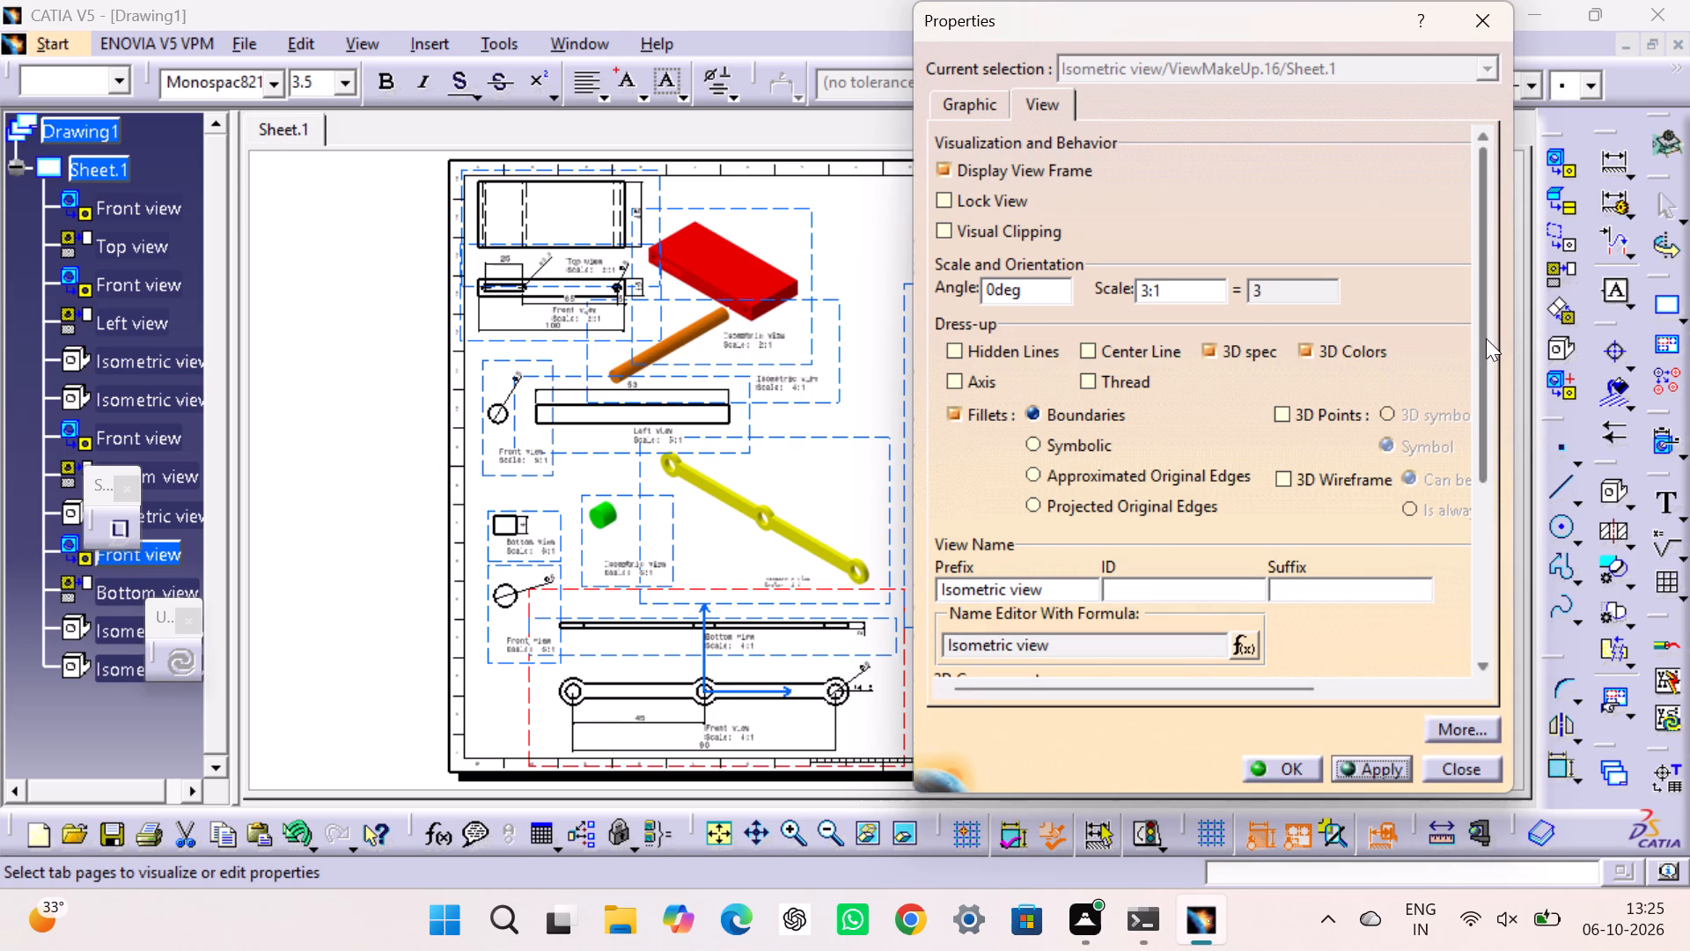
Set the assembly's isometric view to Raster generation with Shading mode.
{"action": "left_click_drag", "start_coordinate": [1486, 338], "coordinate": [1478, 576]}
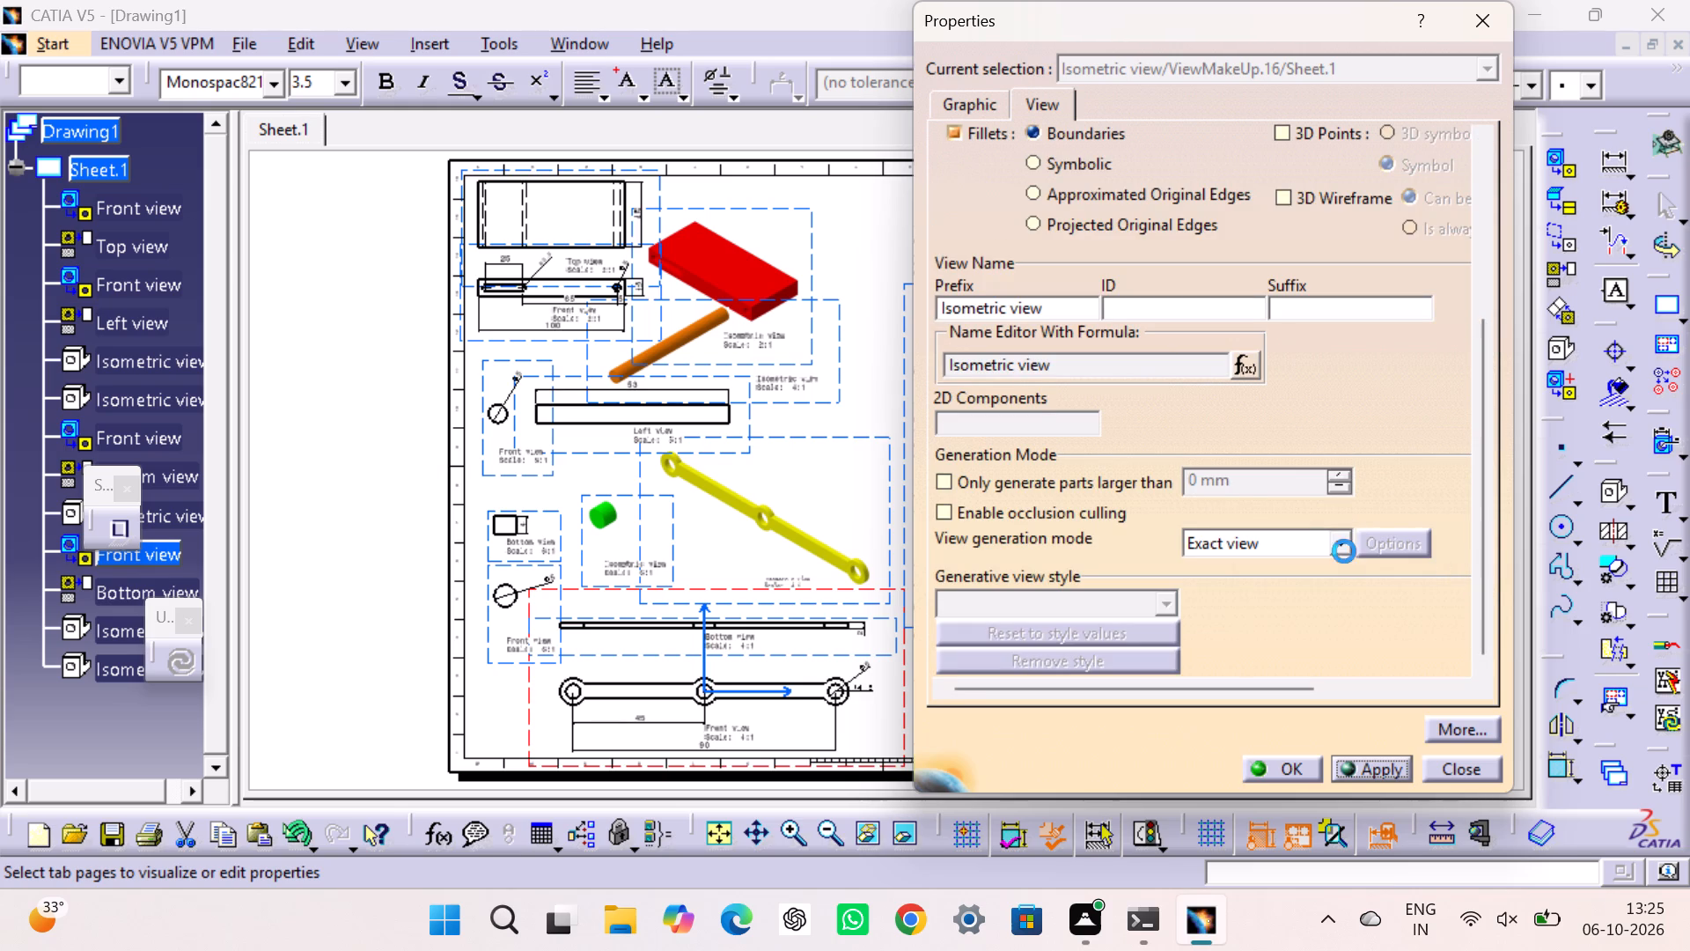
{"action": "left_click", "coordinate": [1345, 551]}
{"action": "left_click", "coordinate": [1262, 621]}
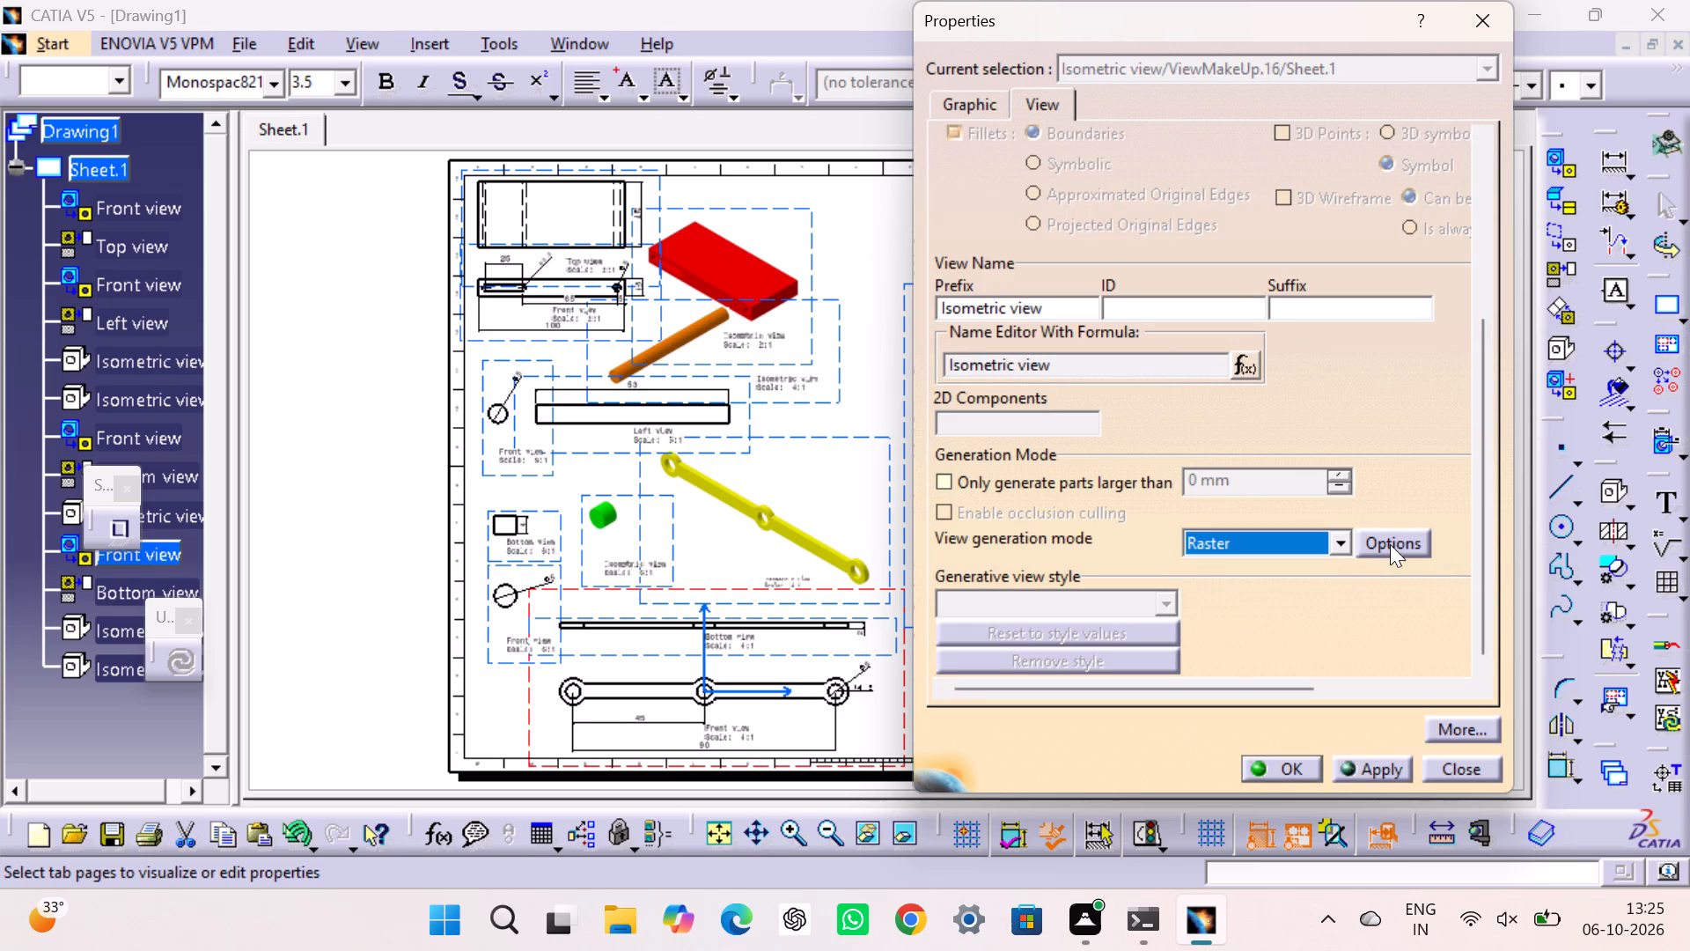
{"action": "left_click", "coordinate": [1390, 544]}
{"action": "left_click", "coordinate": [1345, 601]}
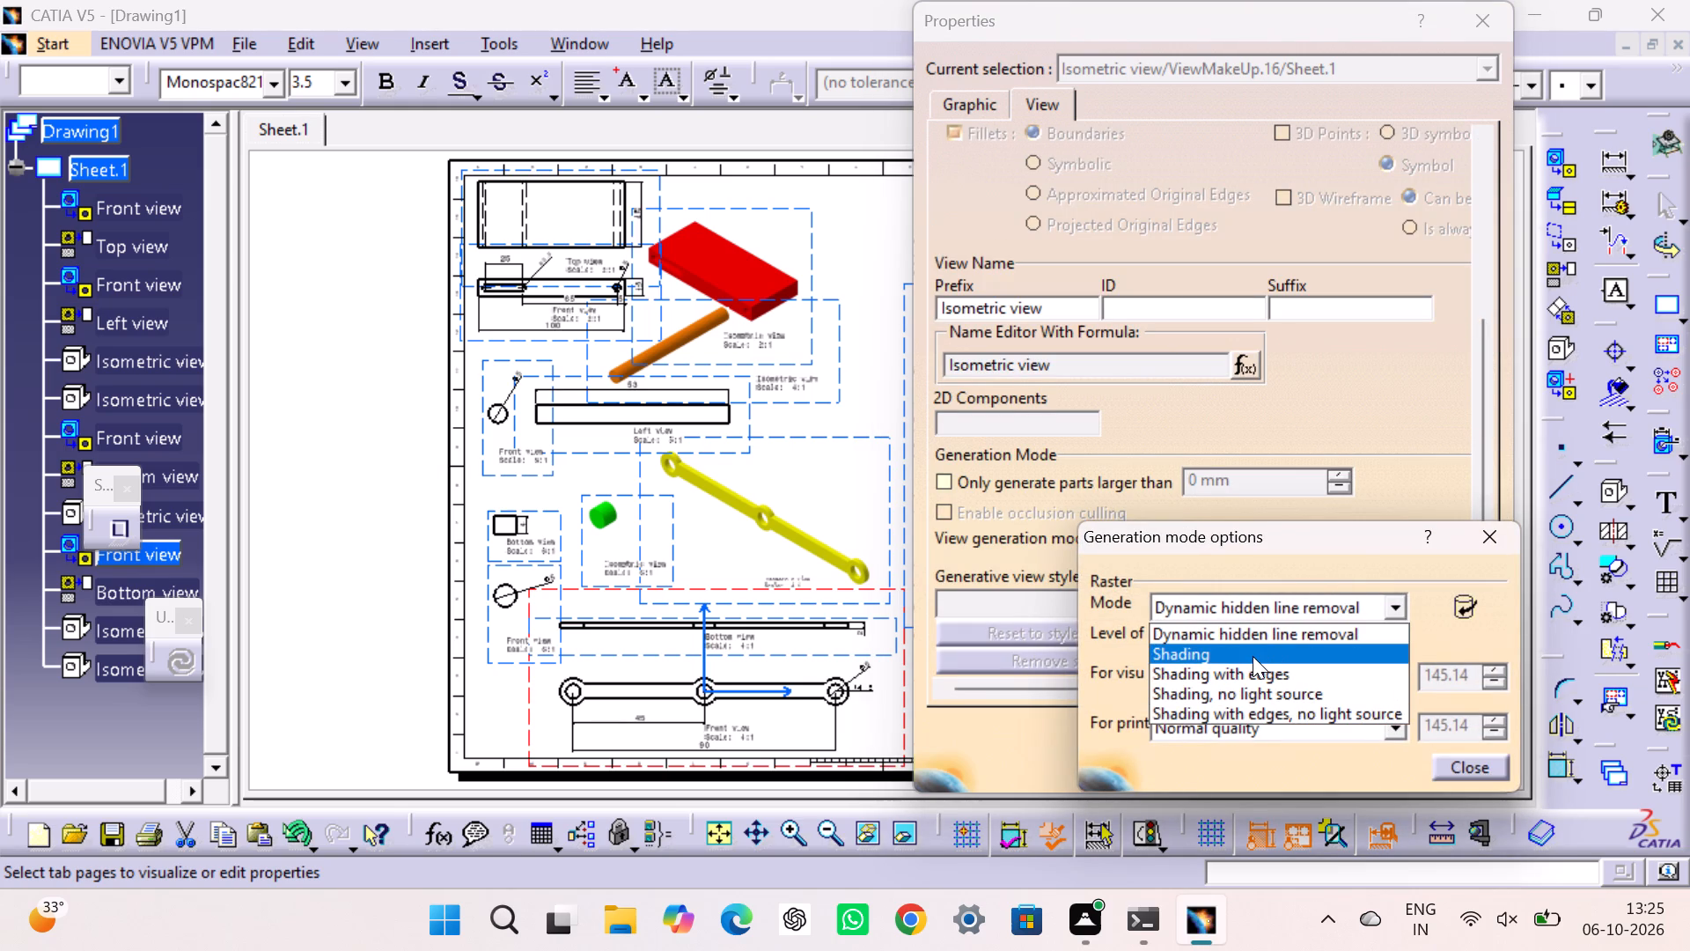
{"action": "left_click", "coordinate": [1253, 656]}
{"action": "left_click", "coordinate": [1459, 768]}
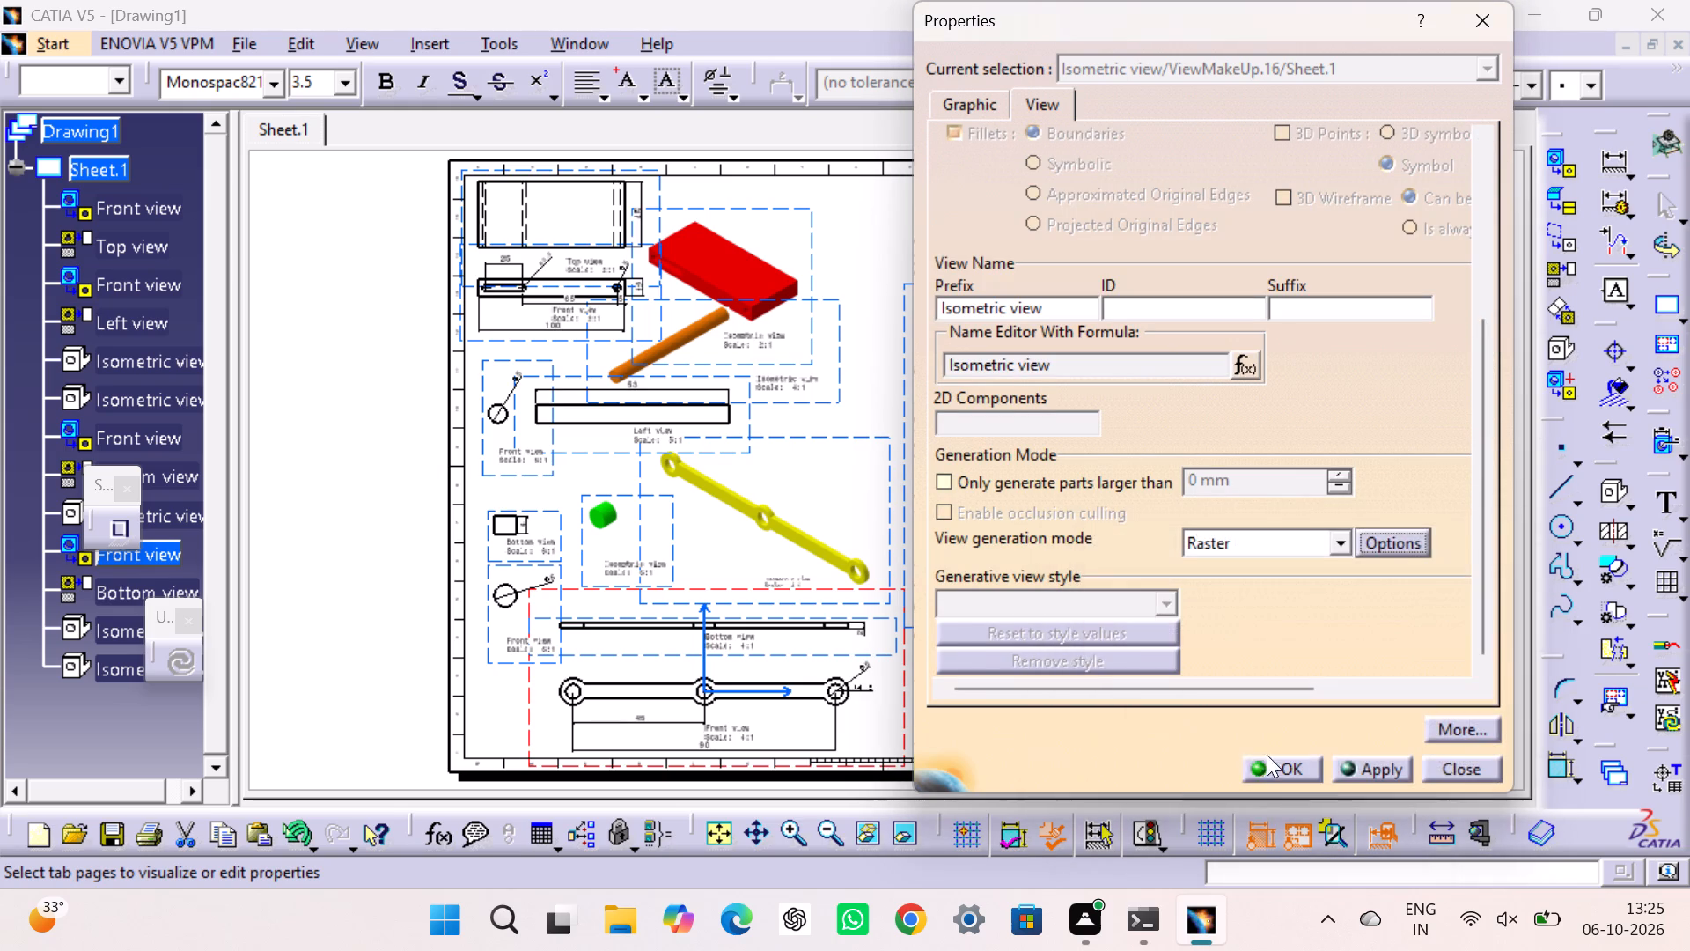
{"action": "left_click", "coordinate": [1256, 763]}
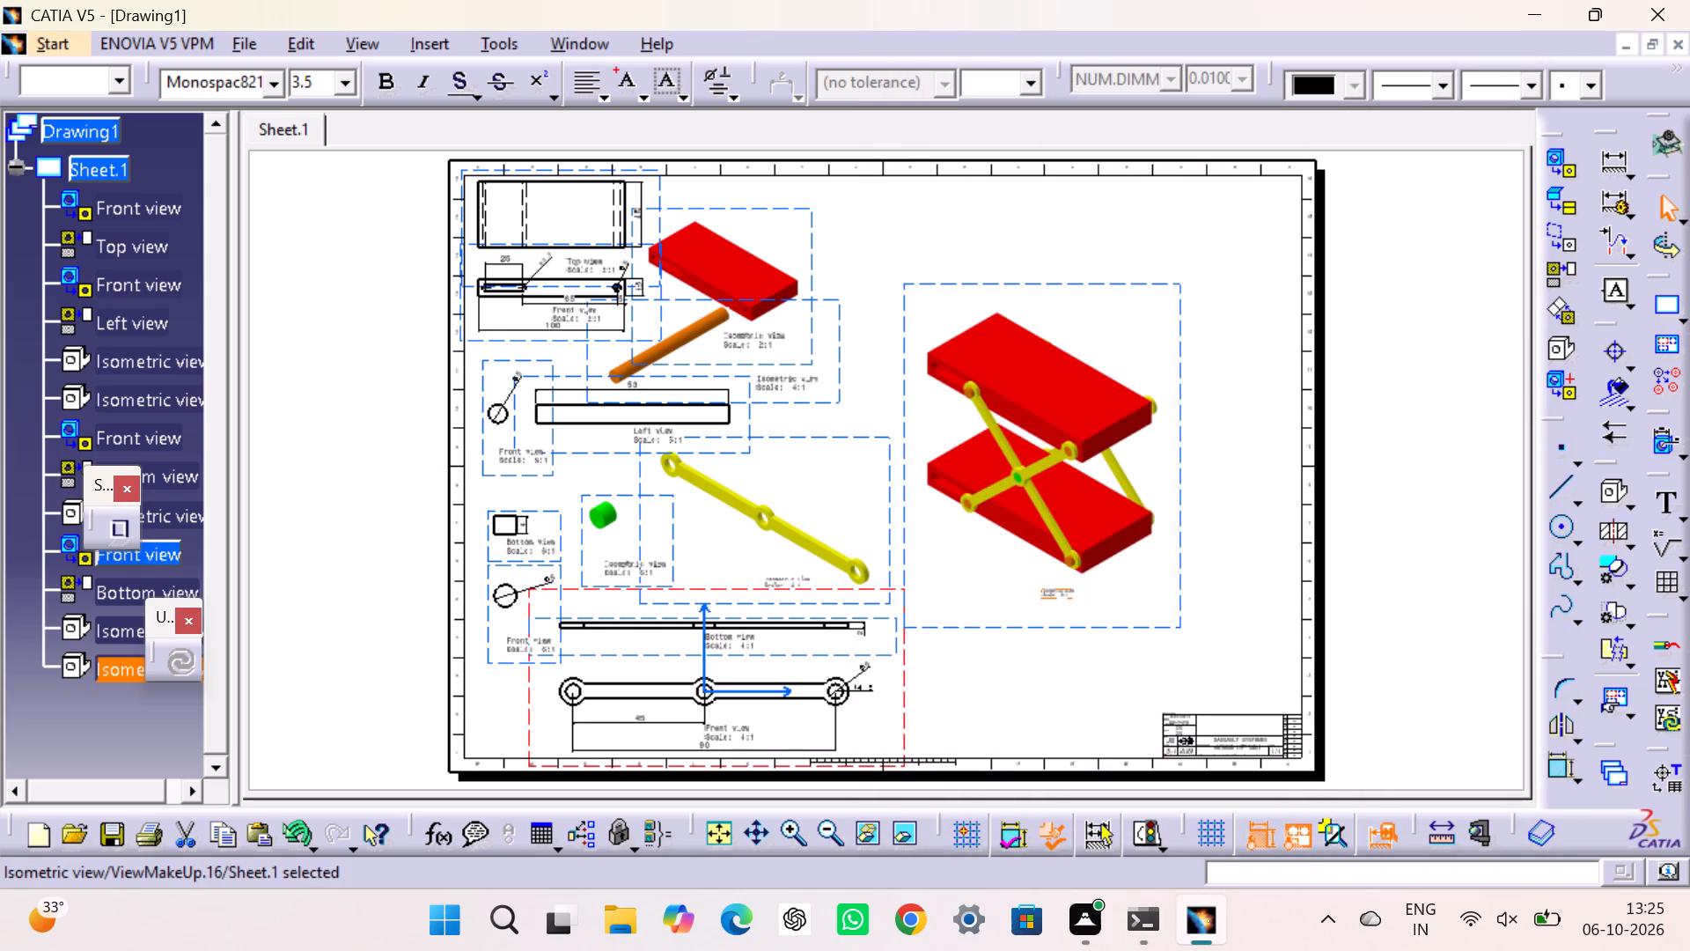
{"action": "left_click", "coordinate": [1253, 392]}
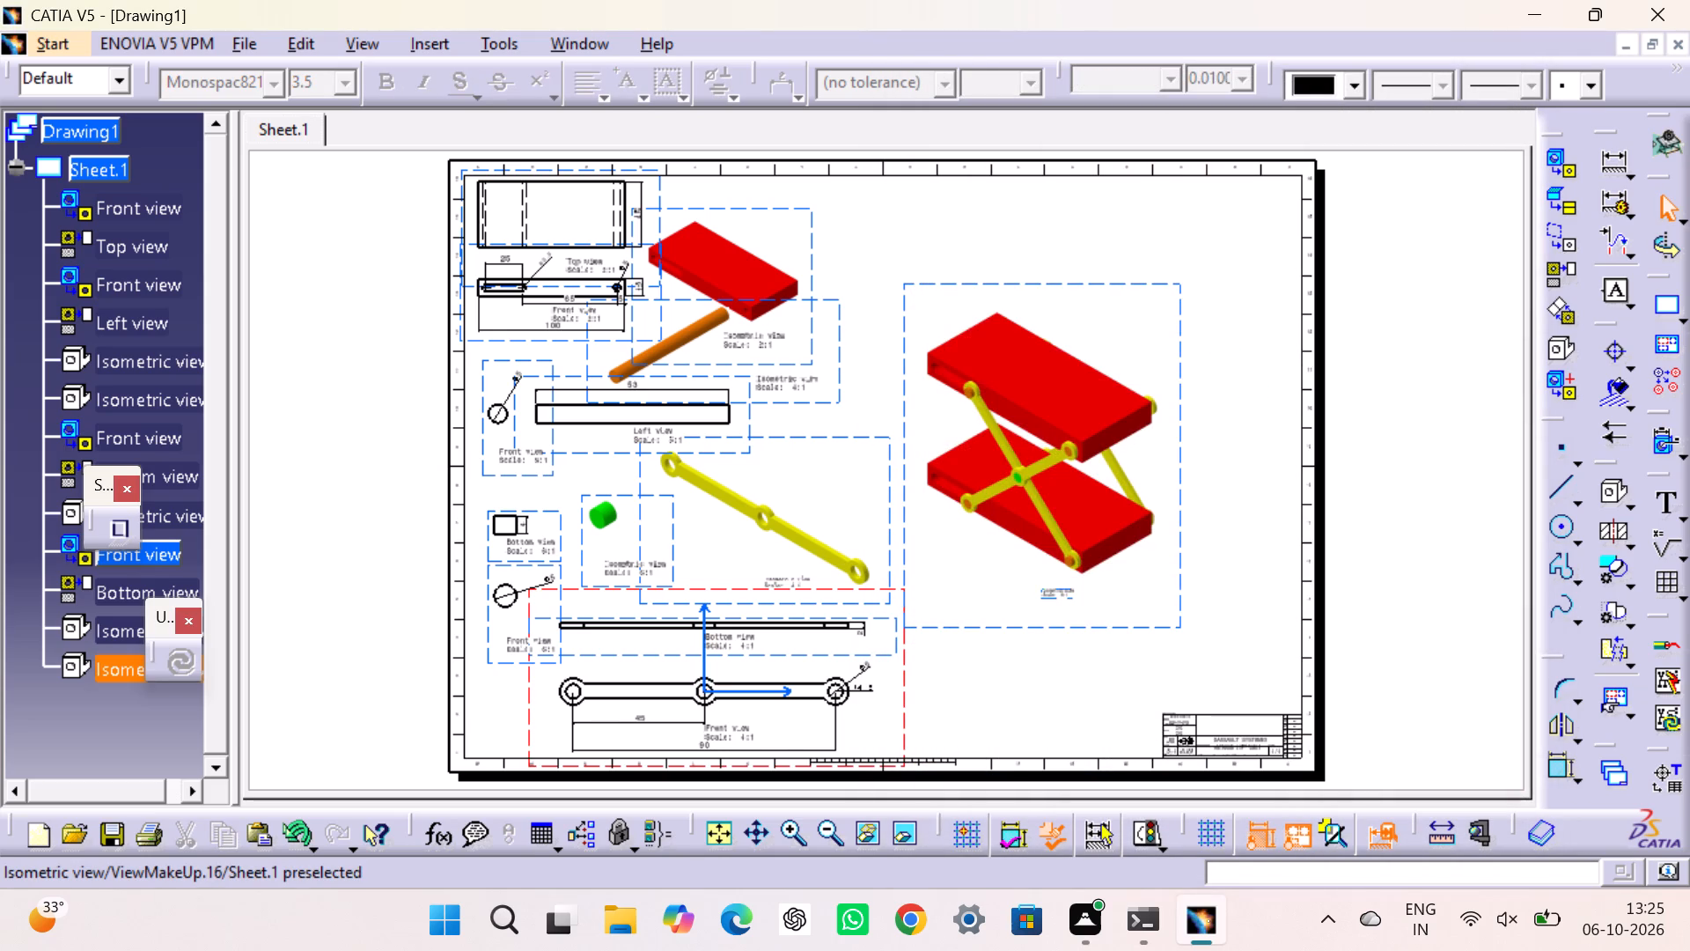
Move the assembly's isometric view slightly upward and farther from the part views.
{"action": "left_click_drag", "start_coordinate": [1179, 325], "coordinate": [1210, 297]}
{"action": "left_click", "coordinate": [1411, 406]}
Set the text height of the assembly's isometric view label to 7 mm.
{"action": "left_click", "coordinate": [1102, 562]}
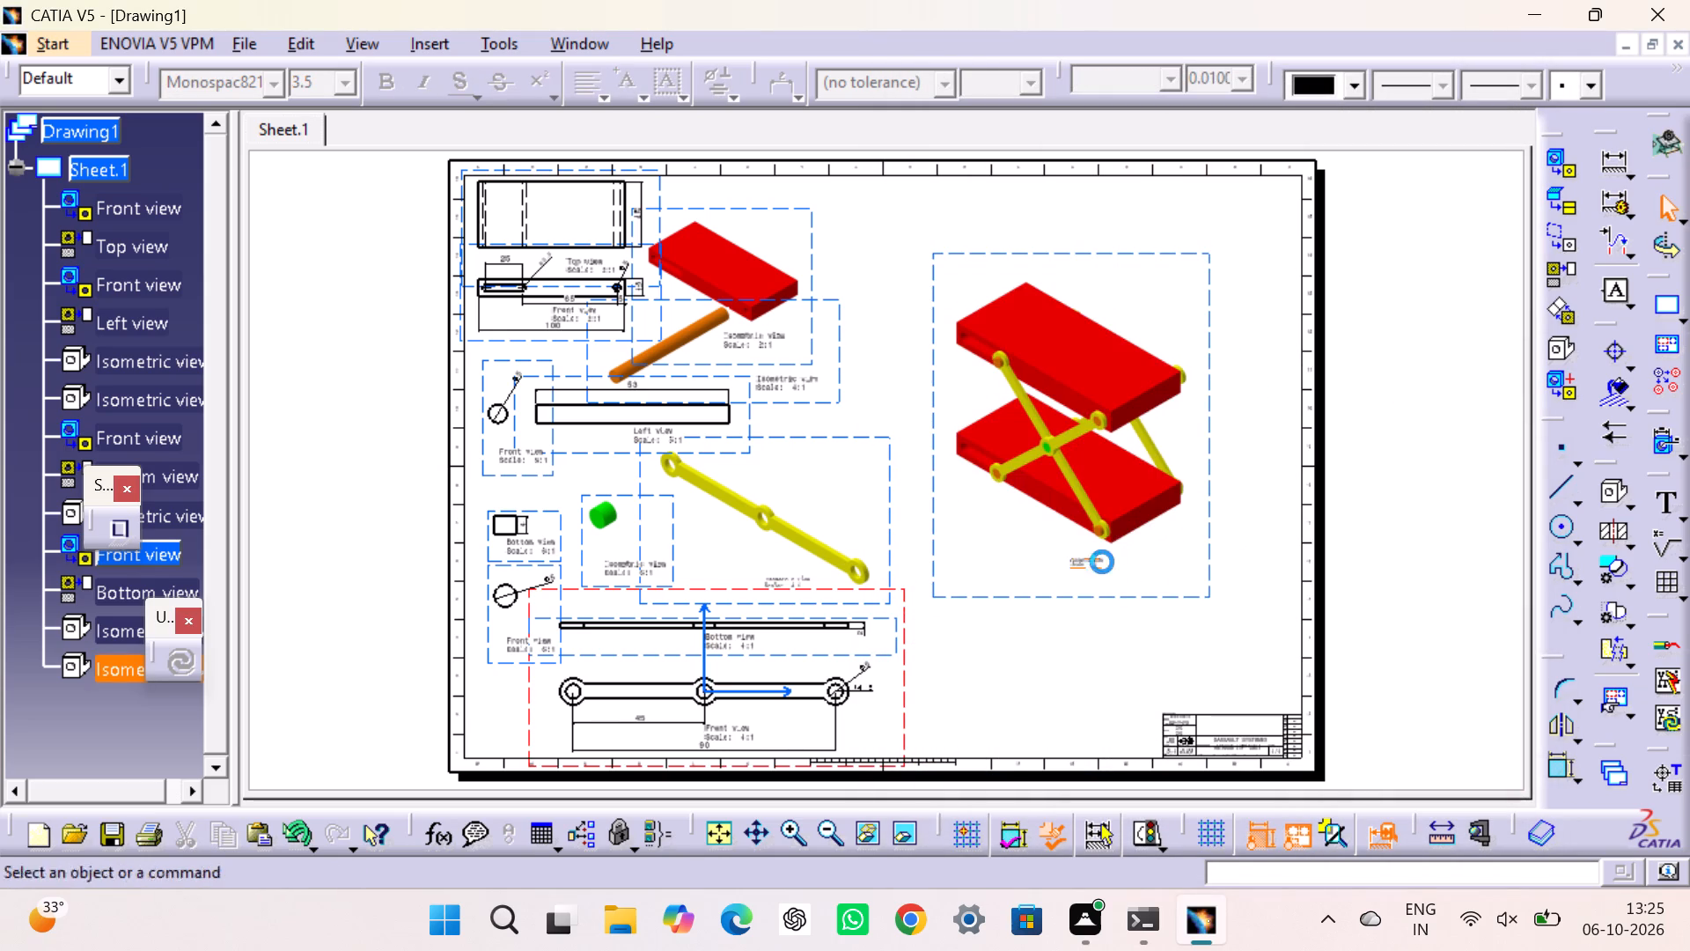
{"action": "left_click", "coordinate": [338, 79]}
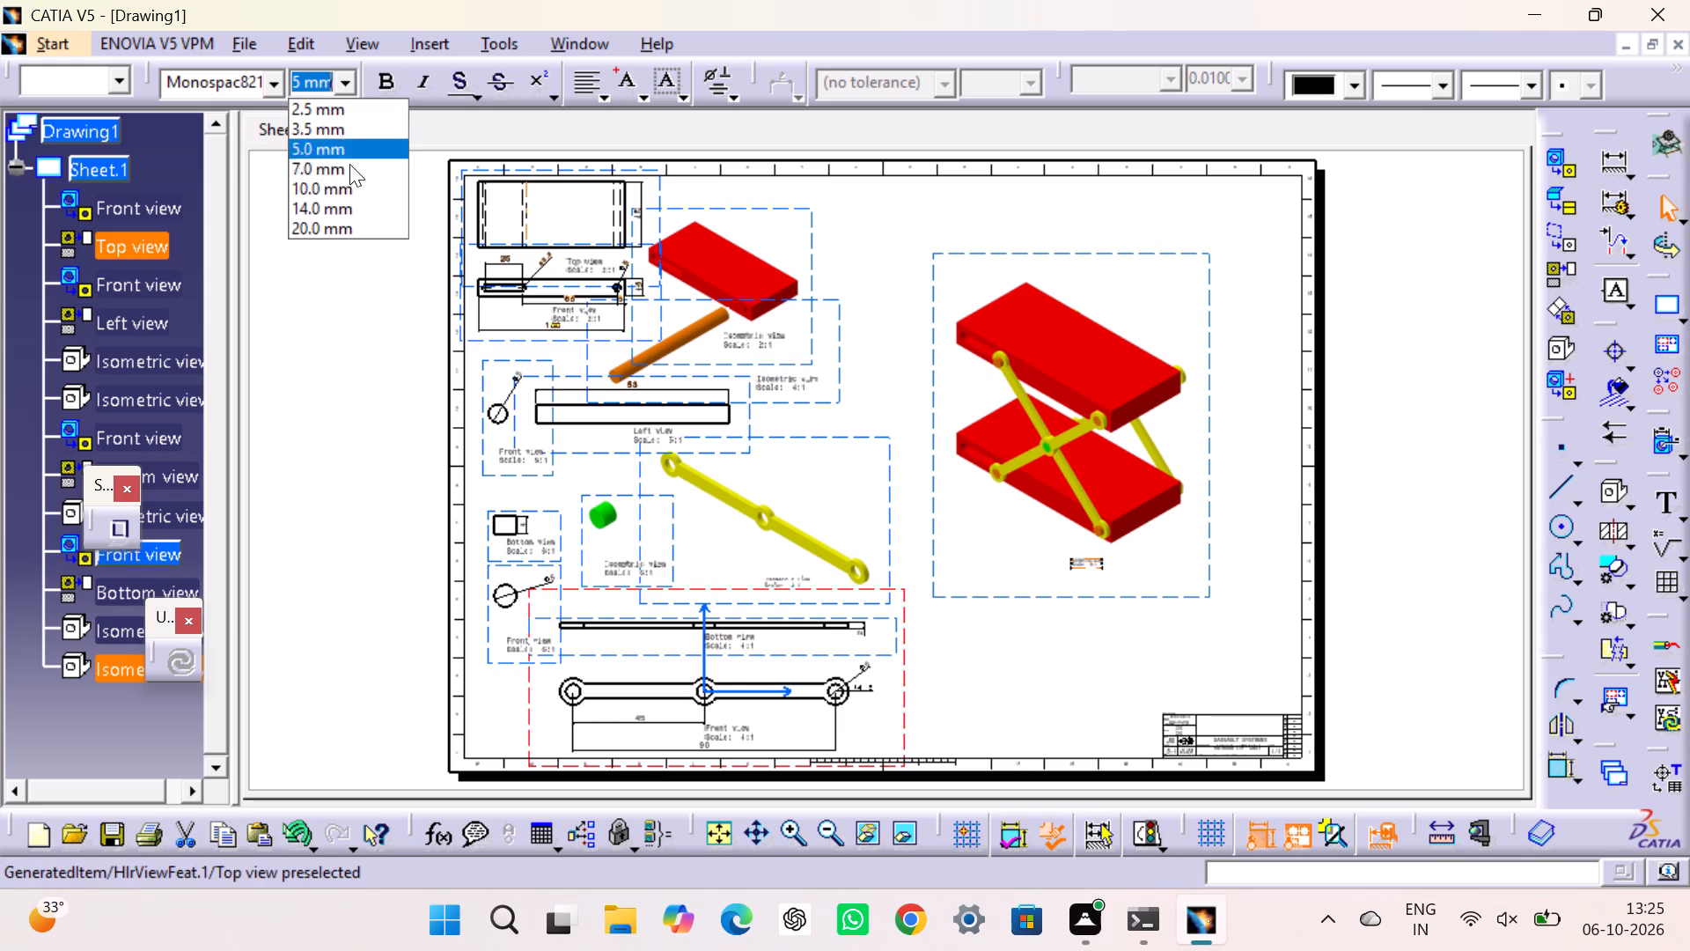
{"action": "left_click", "coordinate": [344, 166]}
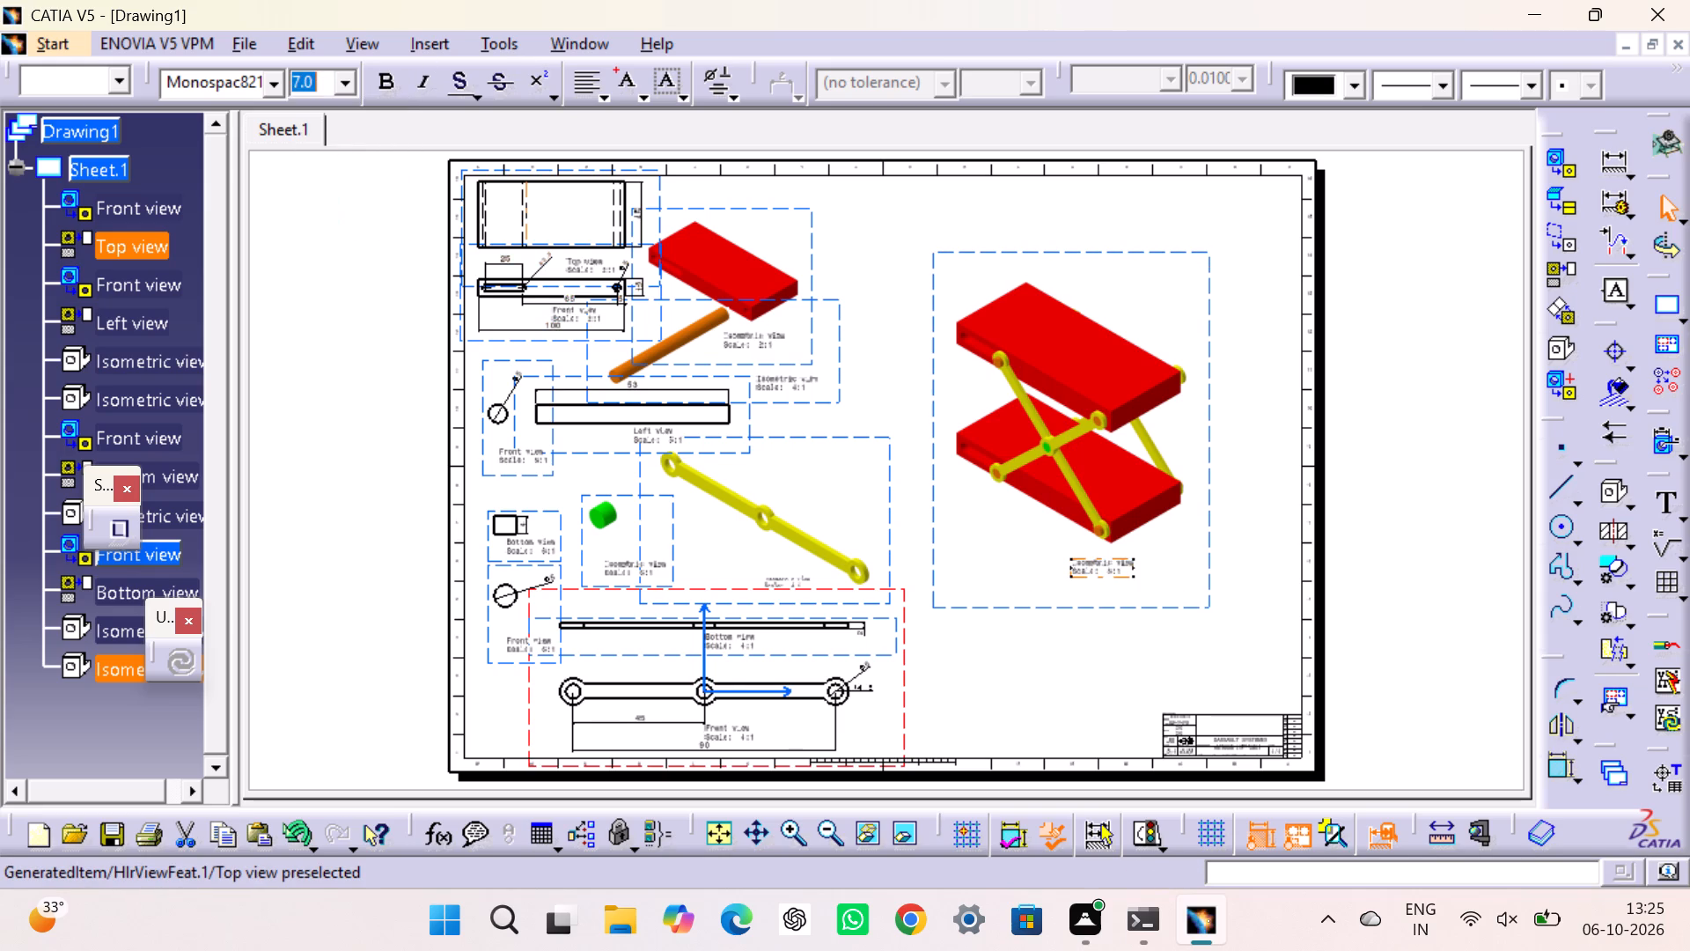
{"action": "left_click", "coordinate": [1355, 431]}
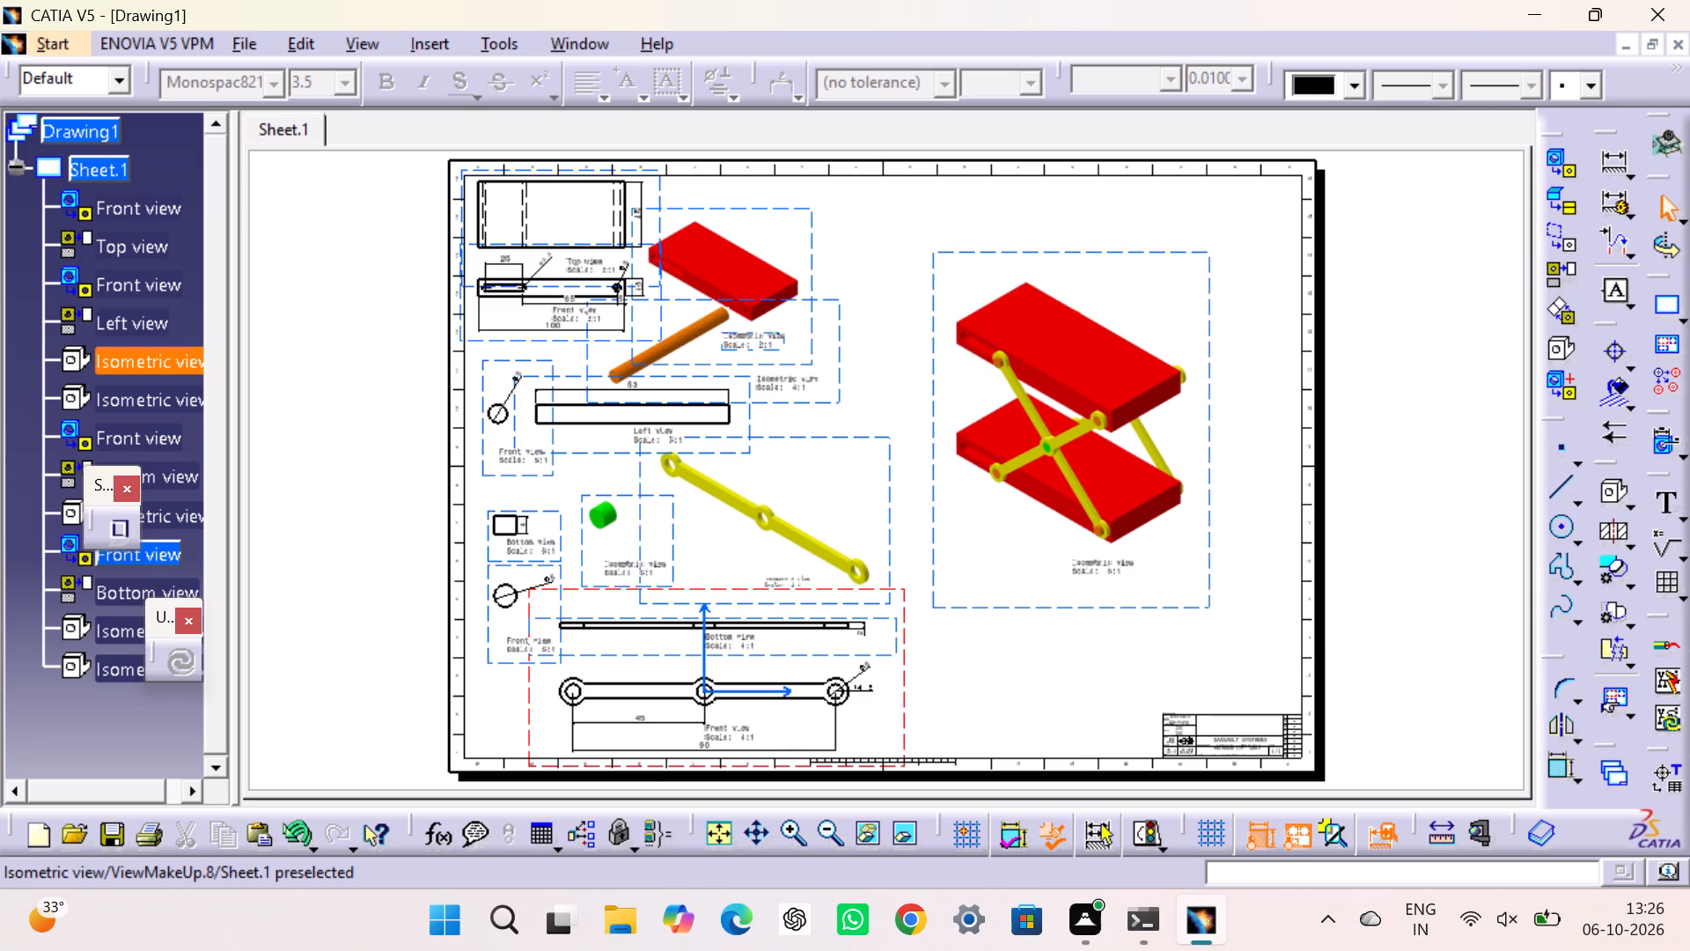
Move the base's isometric view up, and shift its name and scale label sideways, clear of the long pin.
{"action": "left_click_drag", "start_coordinate": [807, 213], "coordinate": [813, 188]}
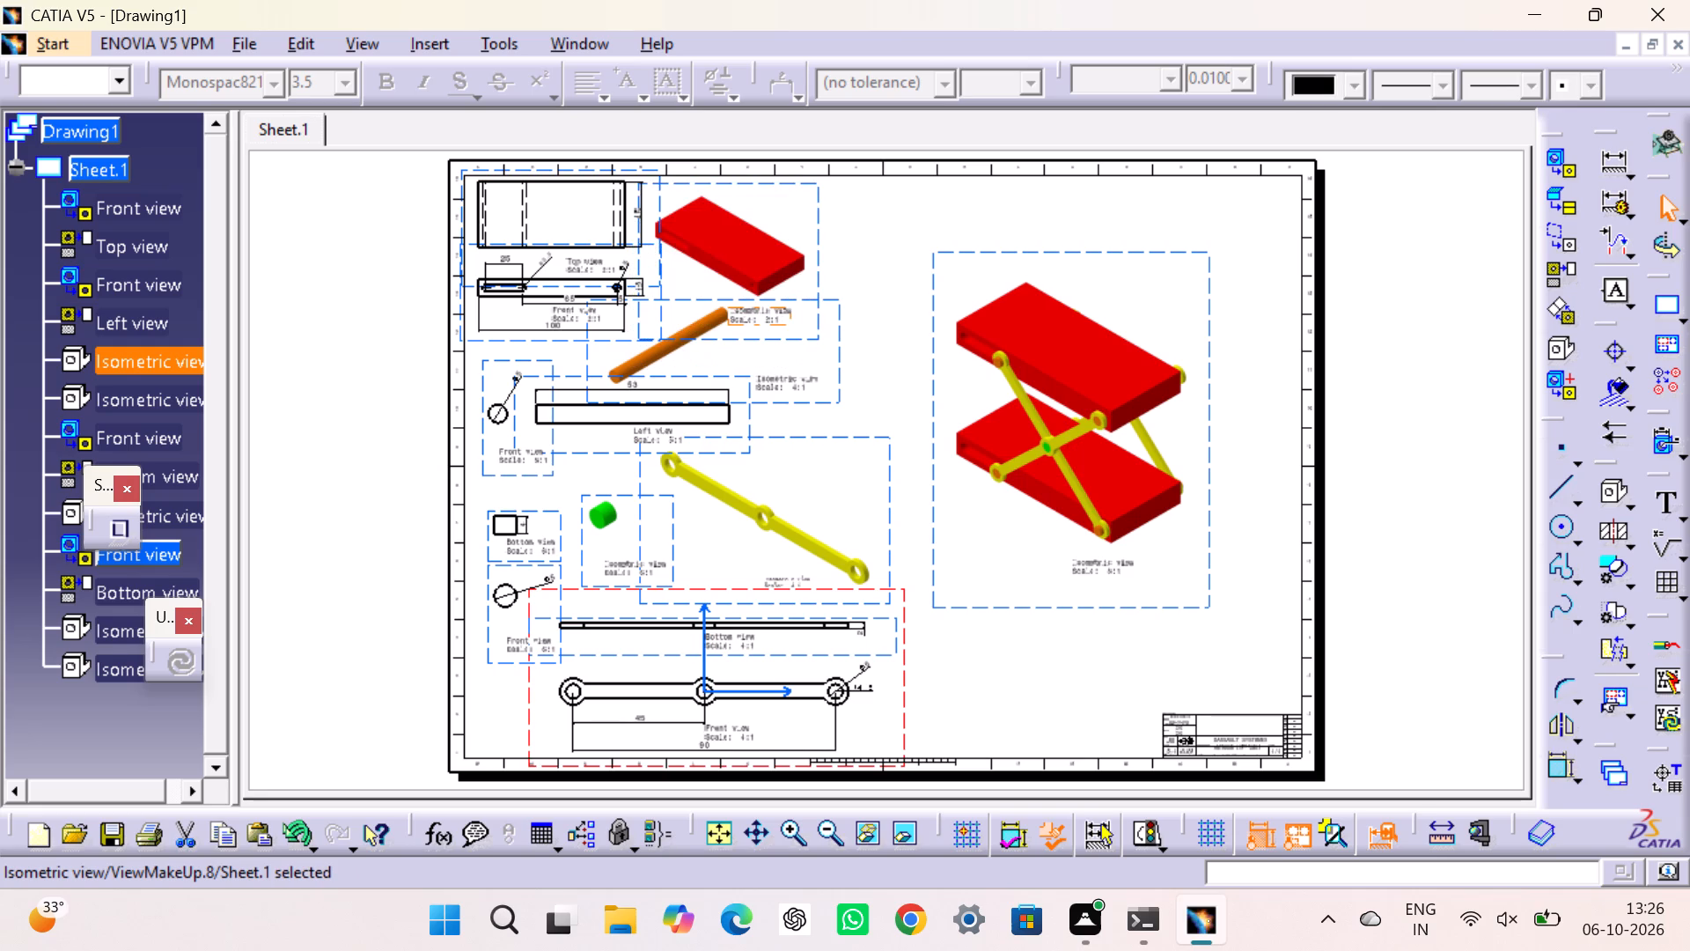
{"action": "left_click_drag", "start_coordinate": [788, 309], "coordinate": [817, 308]}
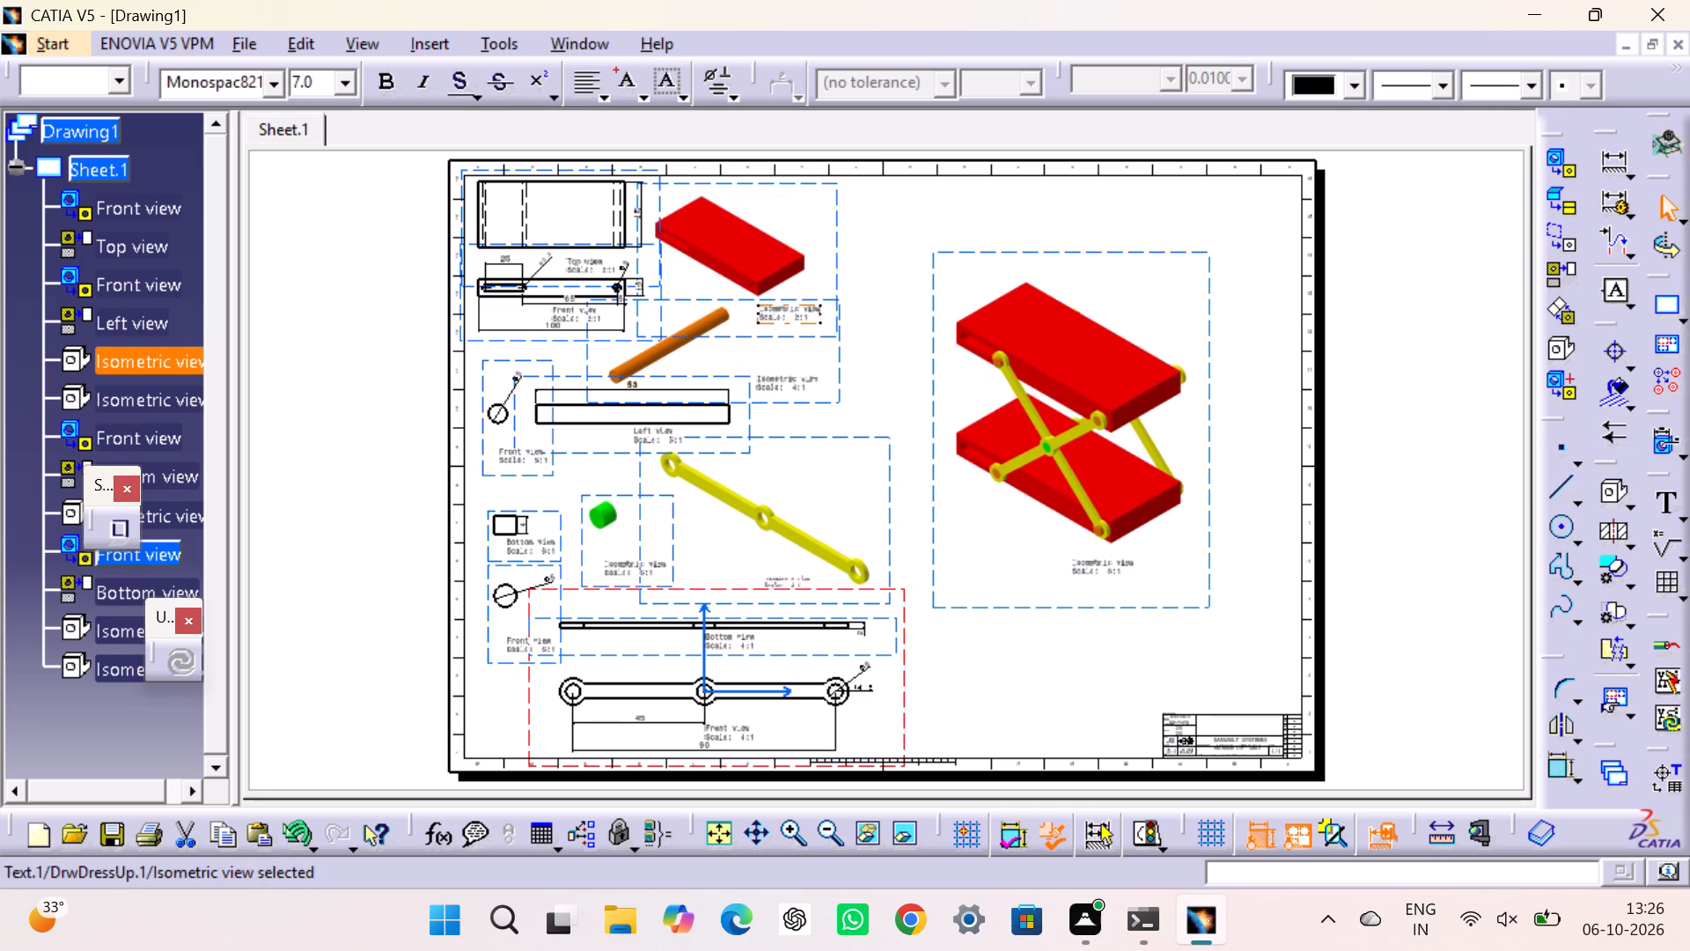
{"action": "left_click", "coordinate": [635, 357]}
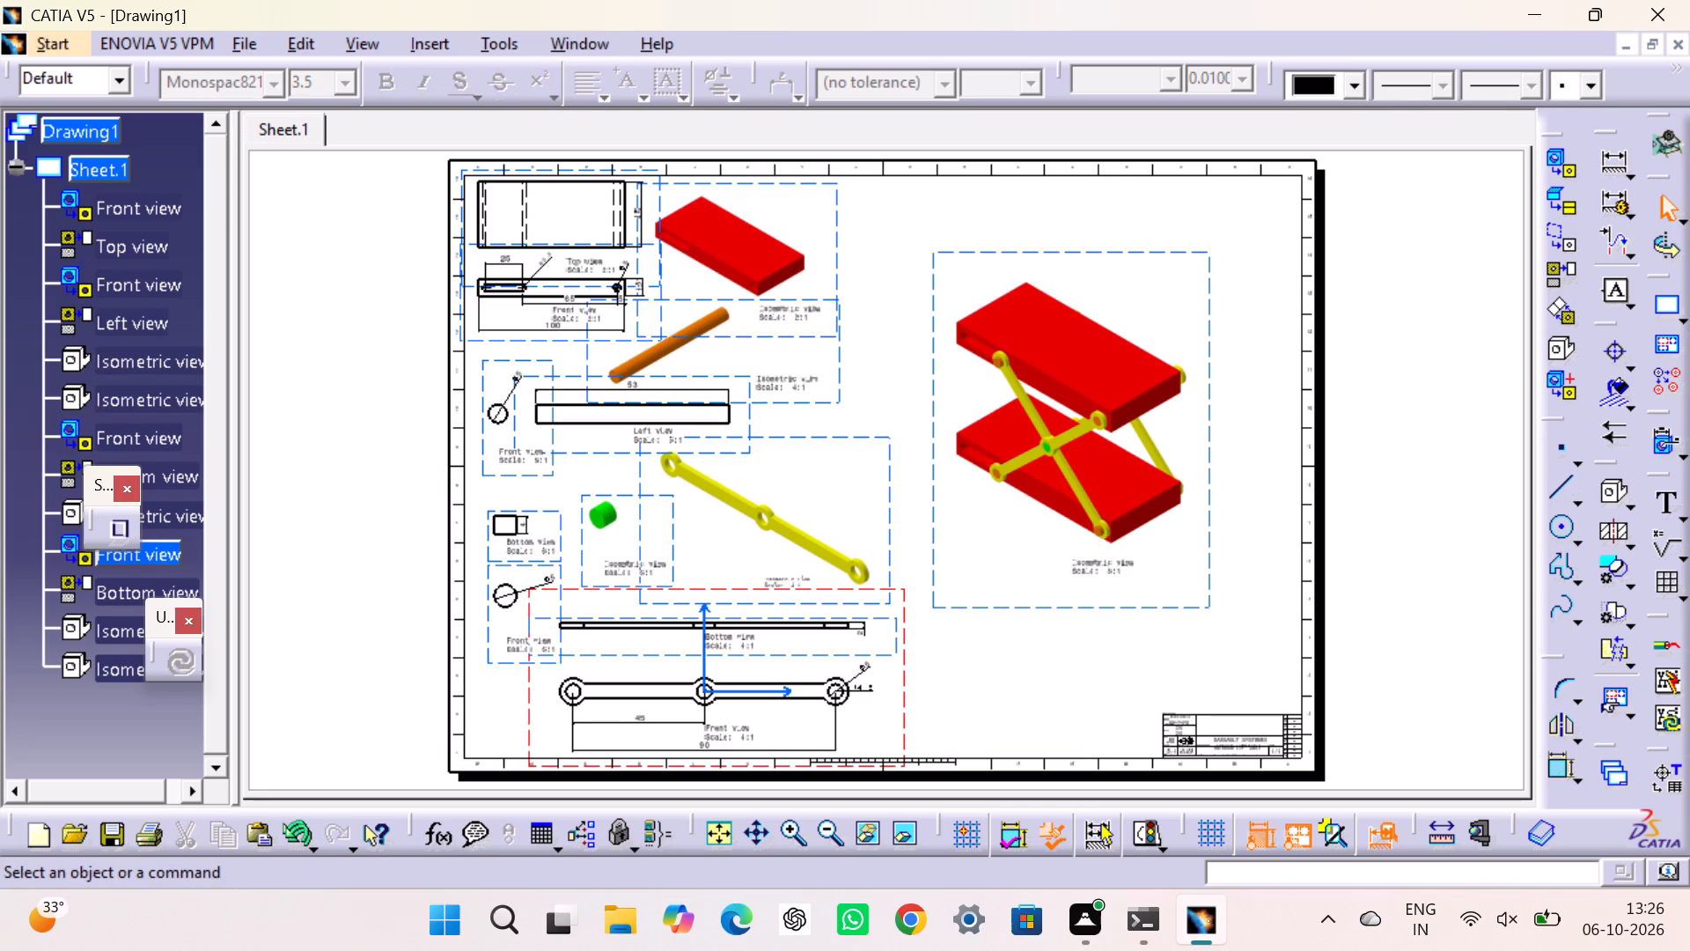
Nudge the long pin's isometric view slightly up and the link pin's isometric view slightly down.
{"action": "left_click_drag", "start_coordinate": [839, 372], "coordinate": [841, 358]}
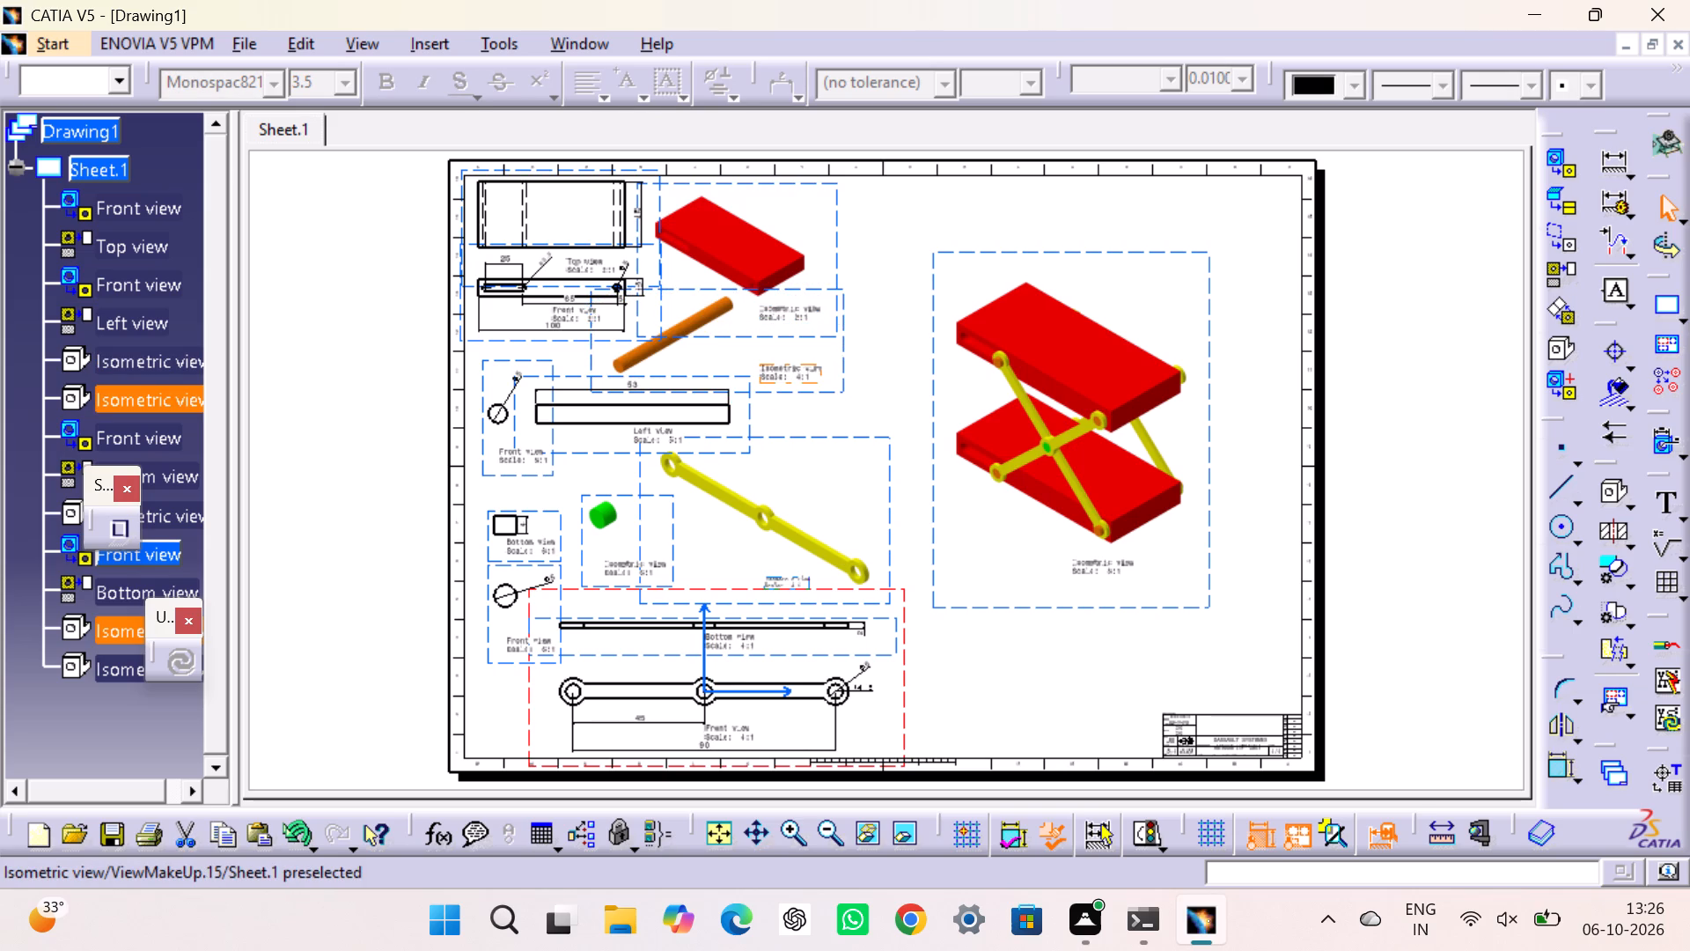
{"action": "left_click_drag", "start_coordinate": [888, 441], "coordinate": [886, 456]}
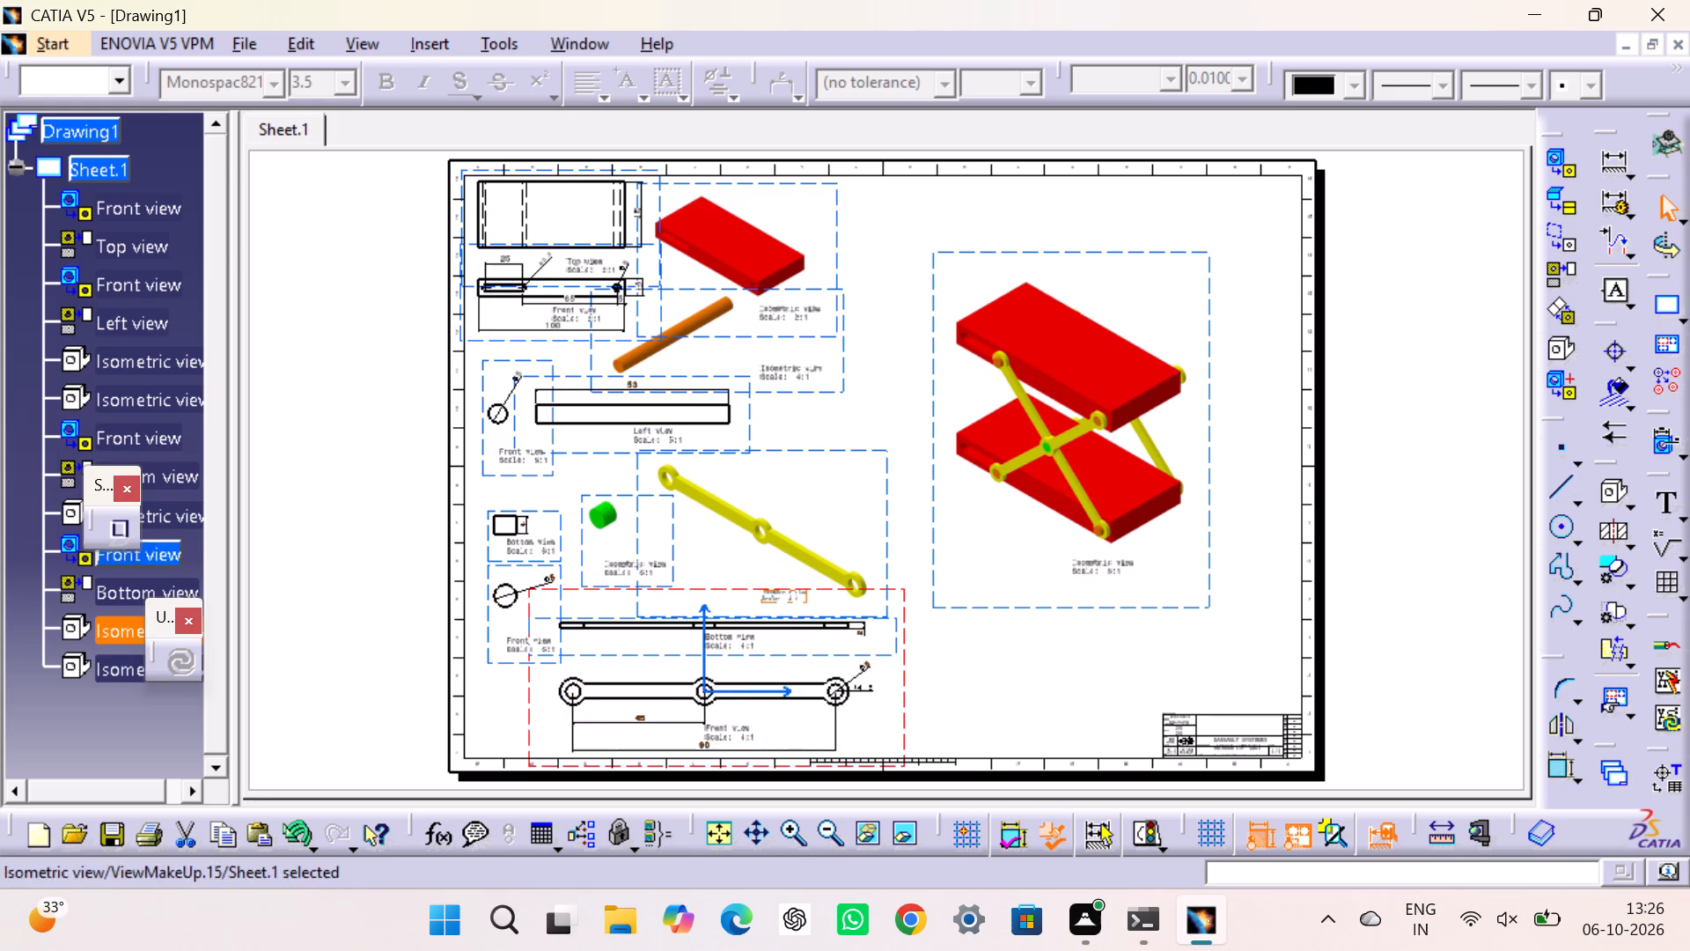
Examine the dimensions, labels and spacing of the part views up close, ending with the whole sheet in view.
{"action": "triple_click", "coordinate": [792, 837]}
{"action": "middle_click_drag", "start_coordinate": [685, 688], "coordinate": [1030, 358]}
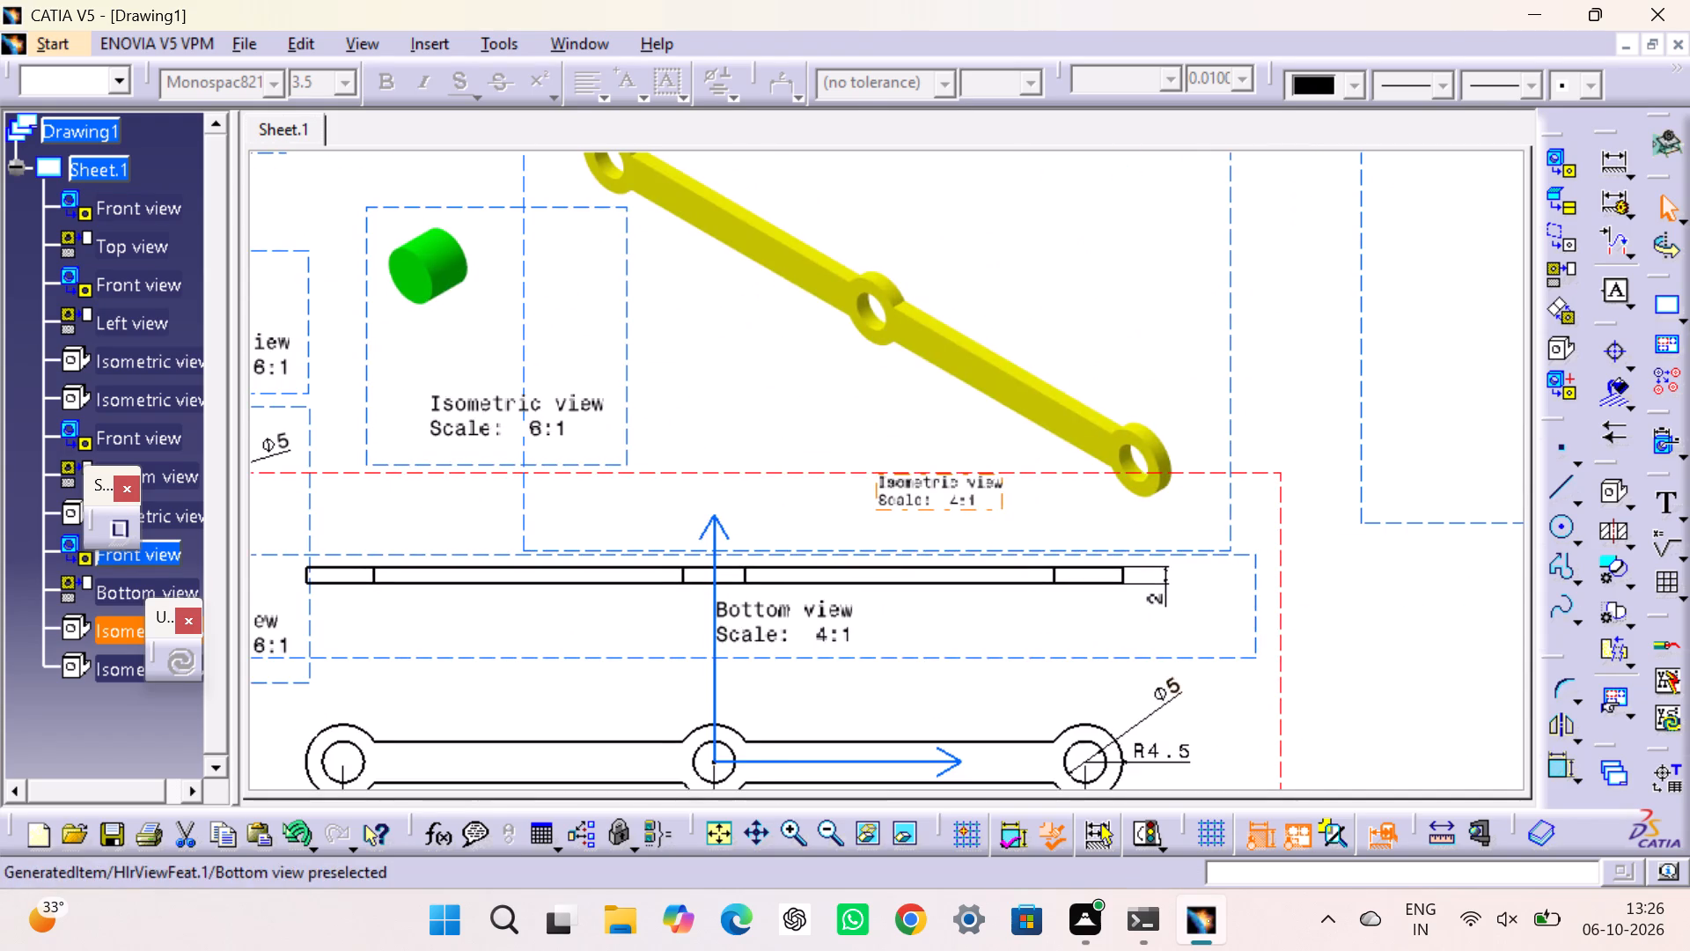
{"action": "middle_click_drag", "start_coordinate": [534, 610], "coordinate": [631, 421]}
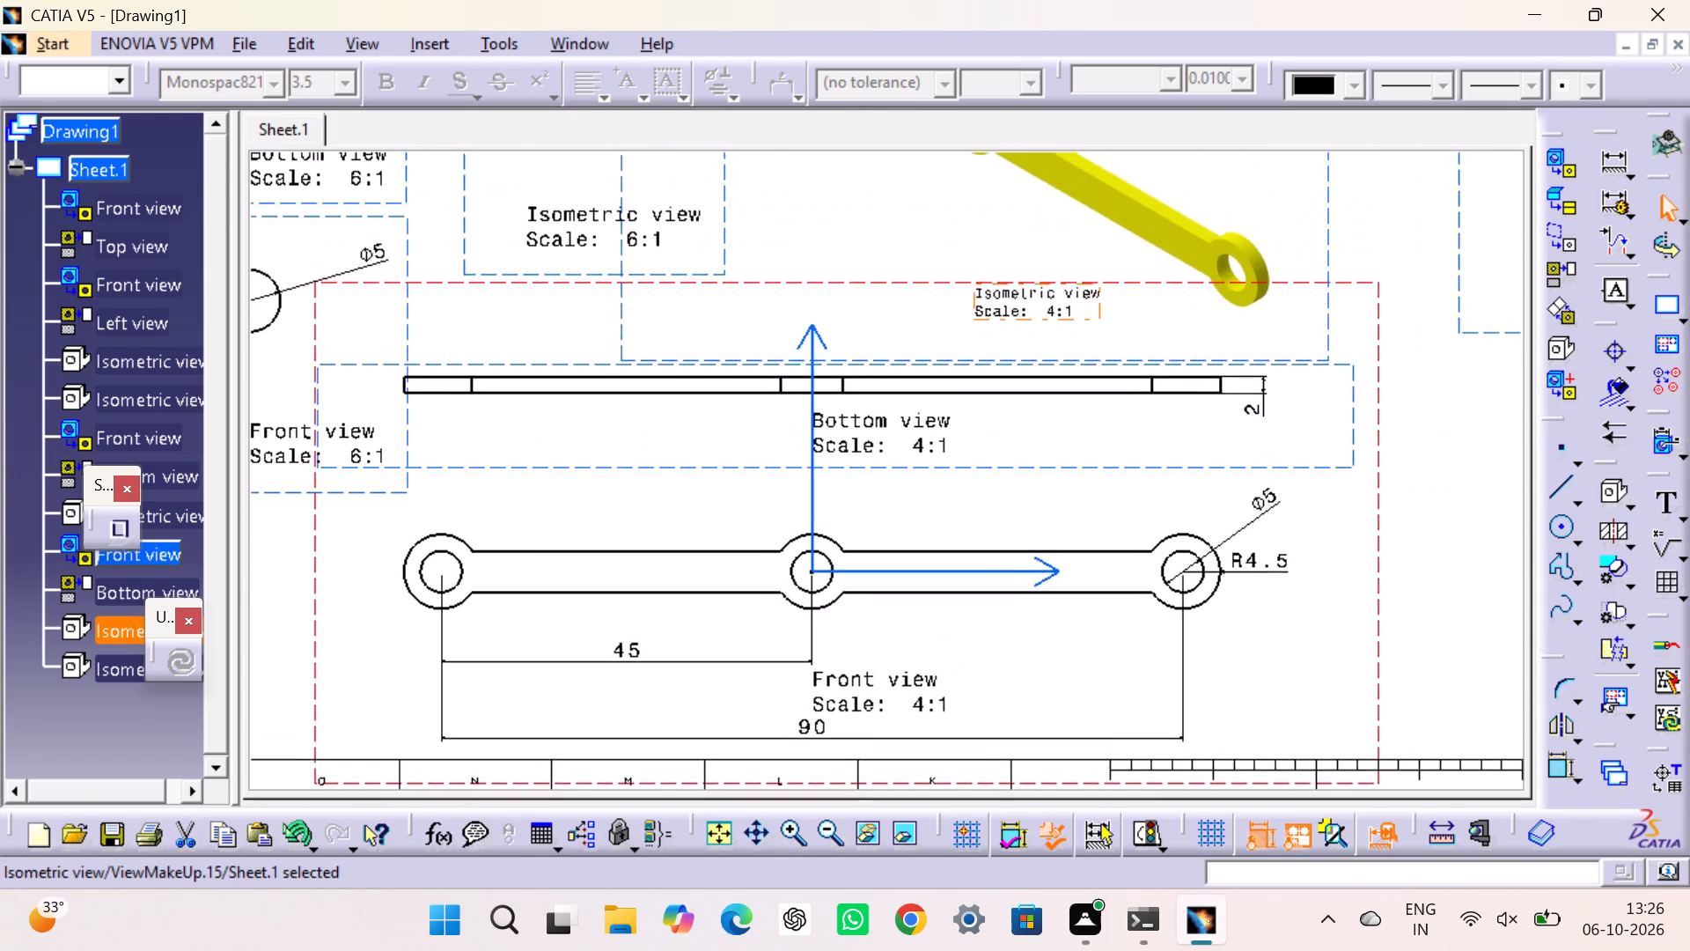
{"action": "middle_click_drag", "start_coordinate": [631, 421], "coordinate": [696, 803]}
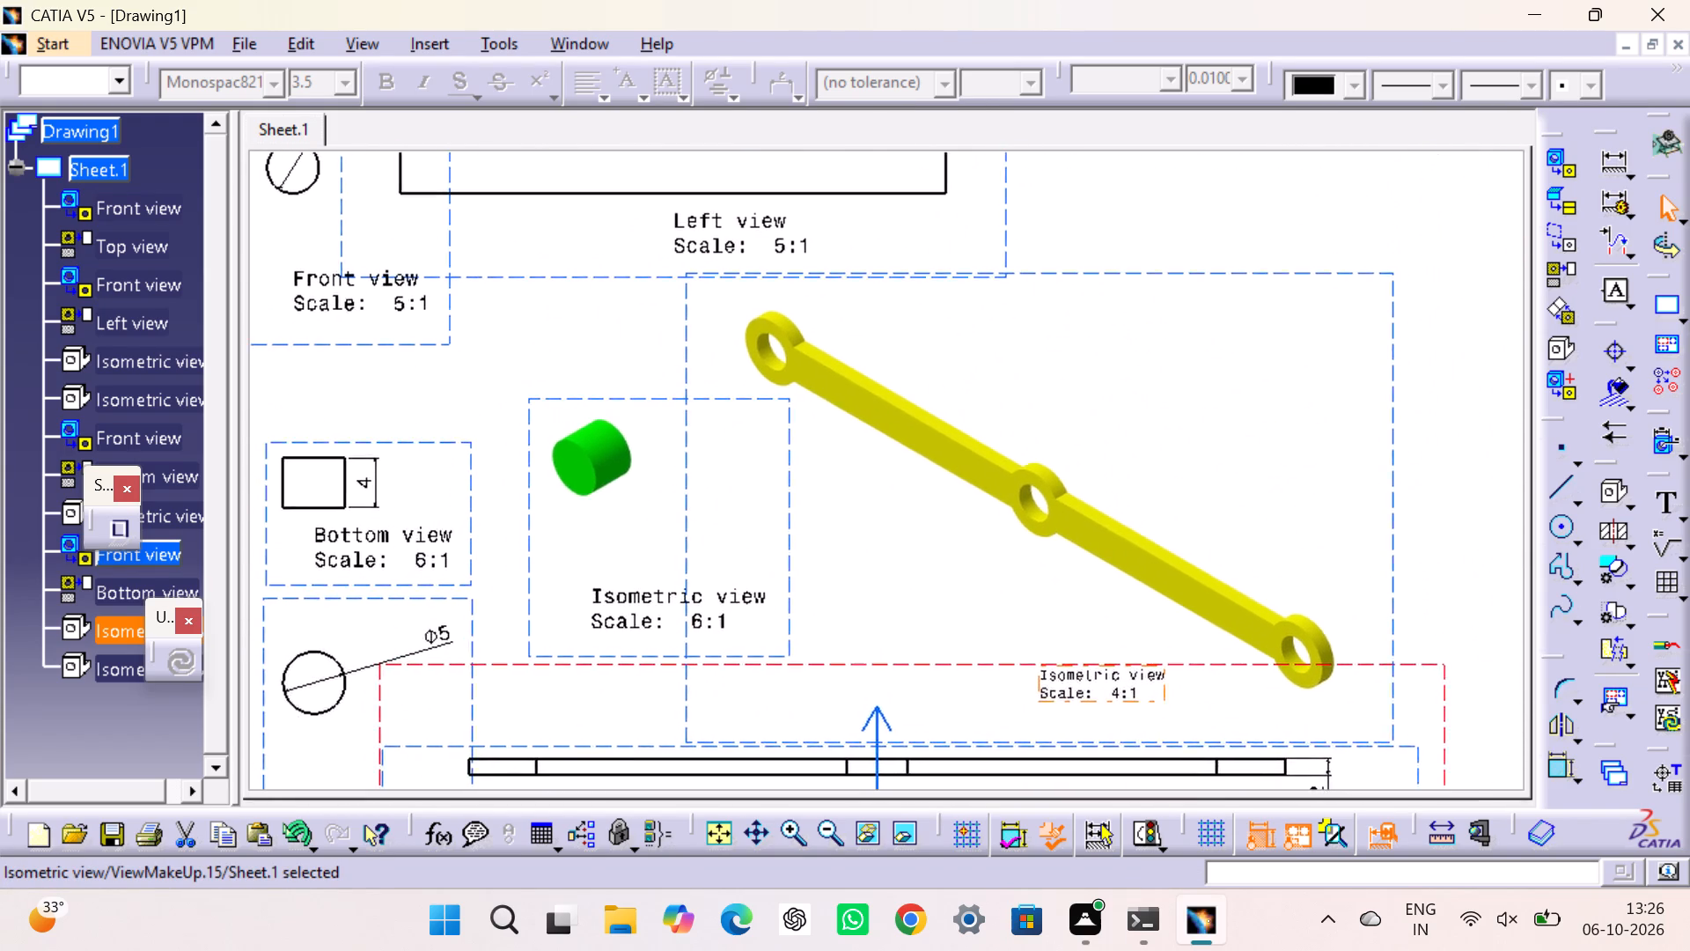
{"action": "middle_click_drag", "start_coordinate": [696, 803], "coordinate": [667, 834]}
{"action": "middle_click_drag", "start_coordinate": [816, 505], "coordinate": [770, 701]}
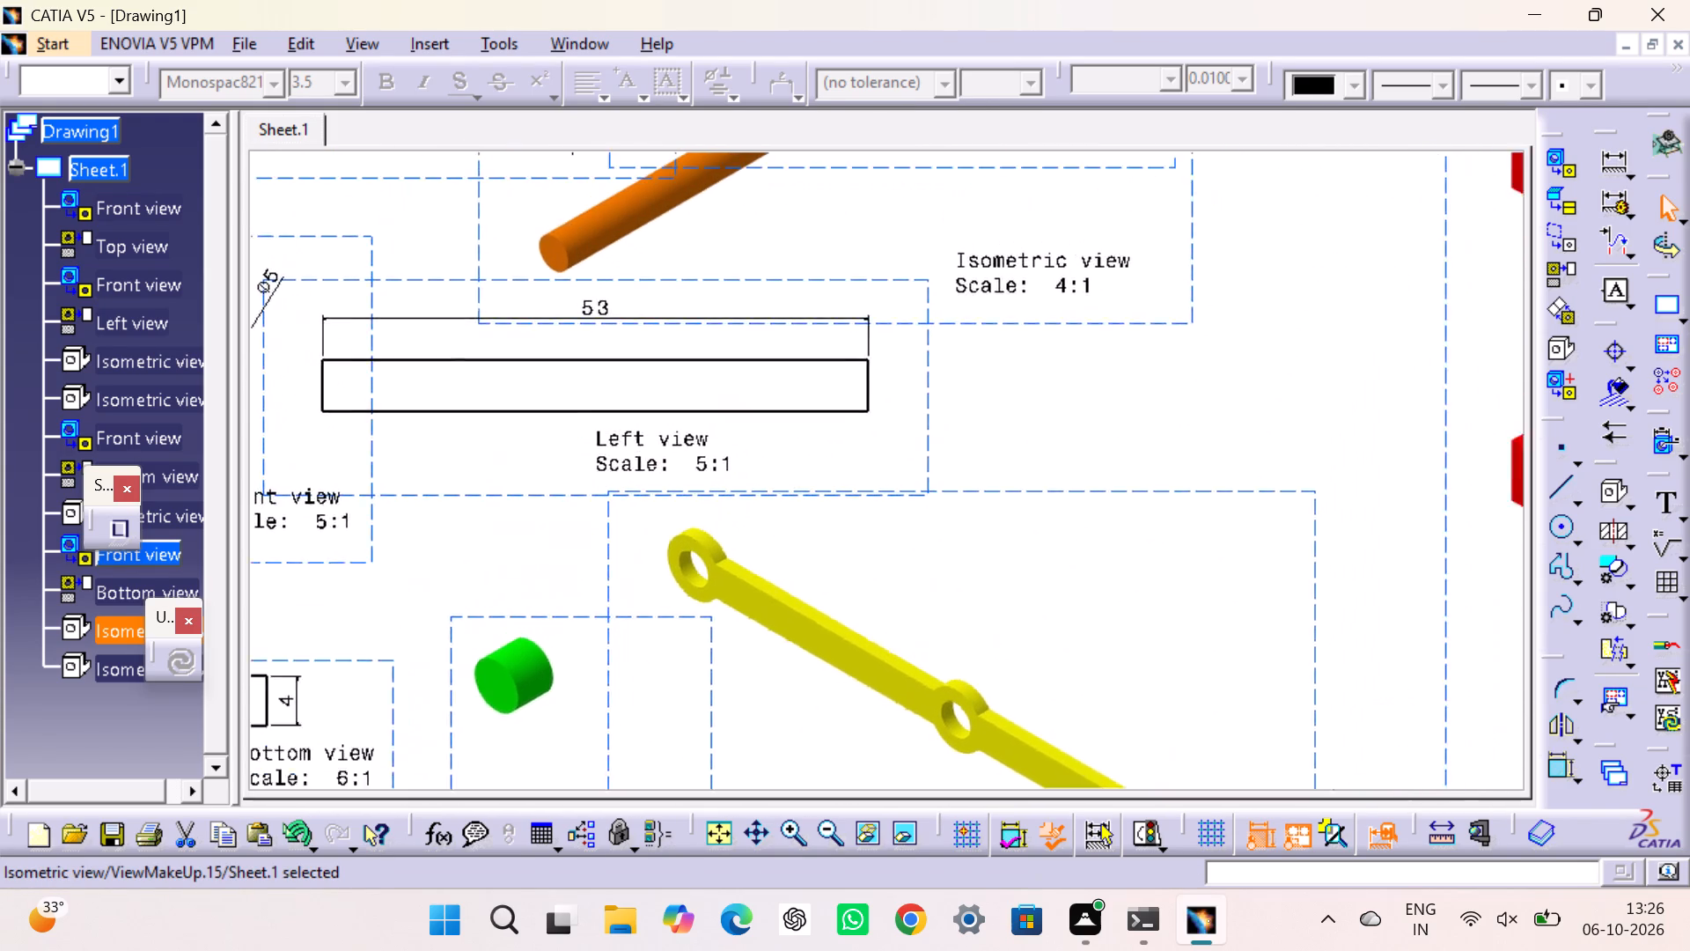
{"action": "middle_click_drag", "start_coordinate": [770, 701], "coordinate": [721, 816]}
{"action": "middle_click_drag", "start_coordinate": [1005, 542], "coordinate": [1145, 760]}
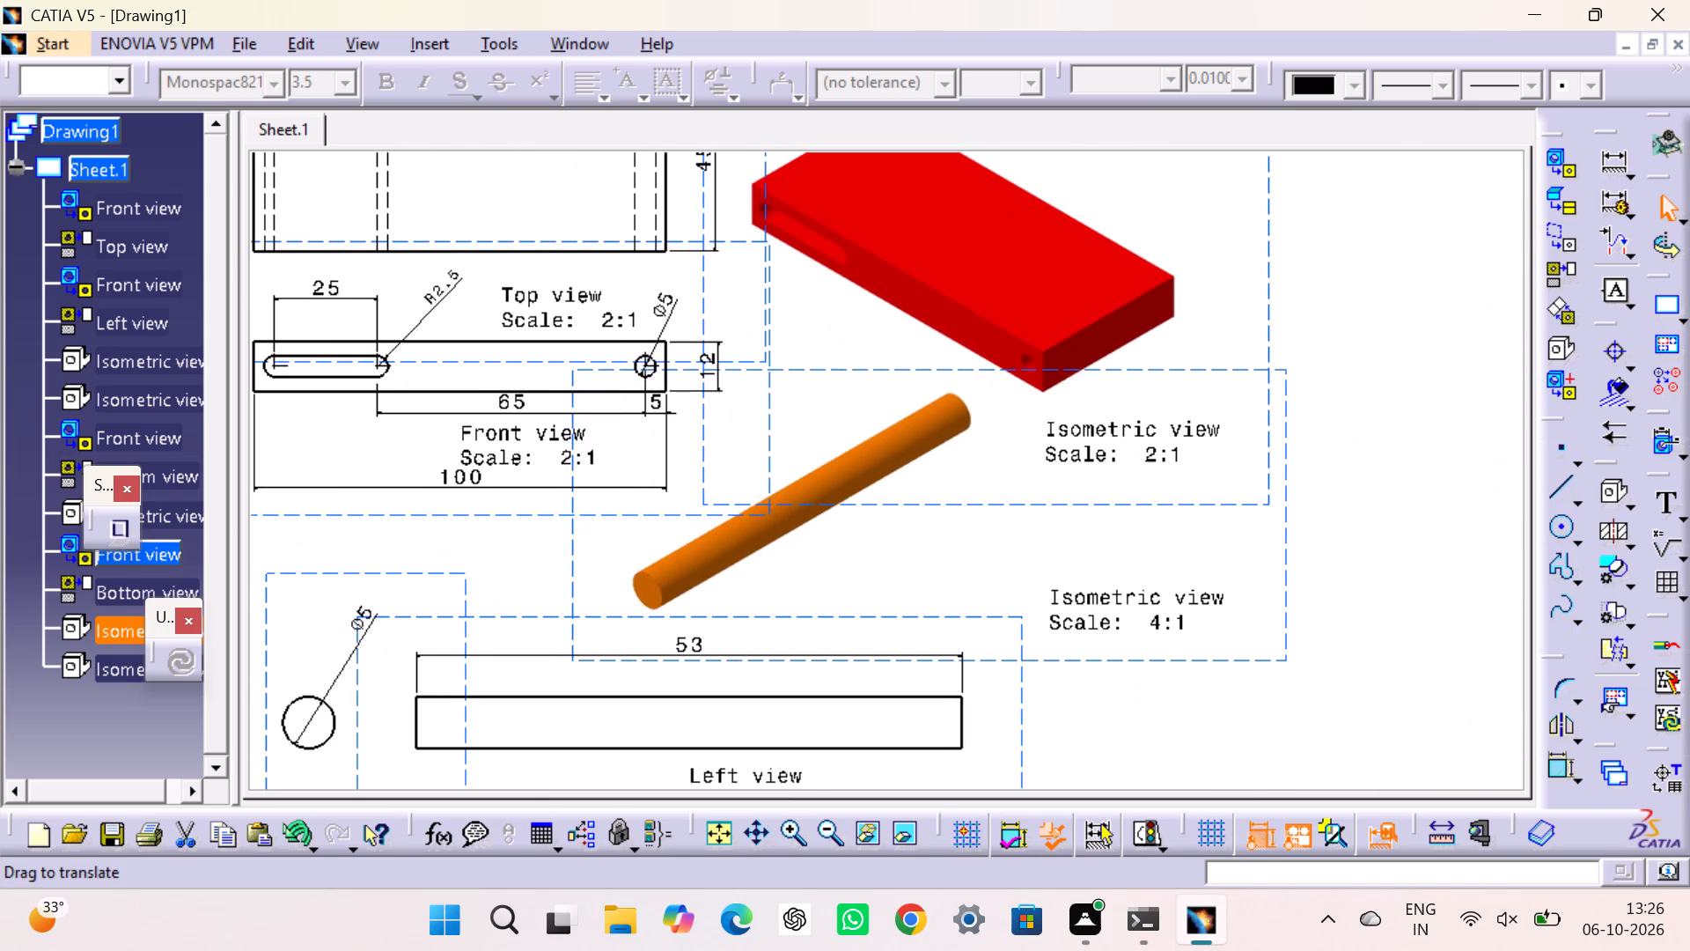
{"action": "middle_click_drag", "start_coordinate": [1145, 760], "coordinate": [873, 830]}
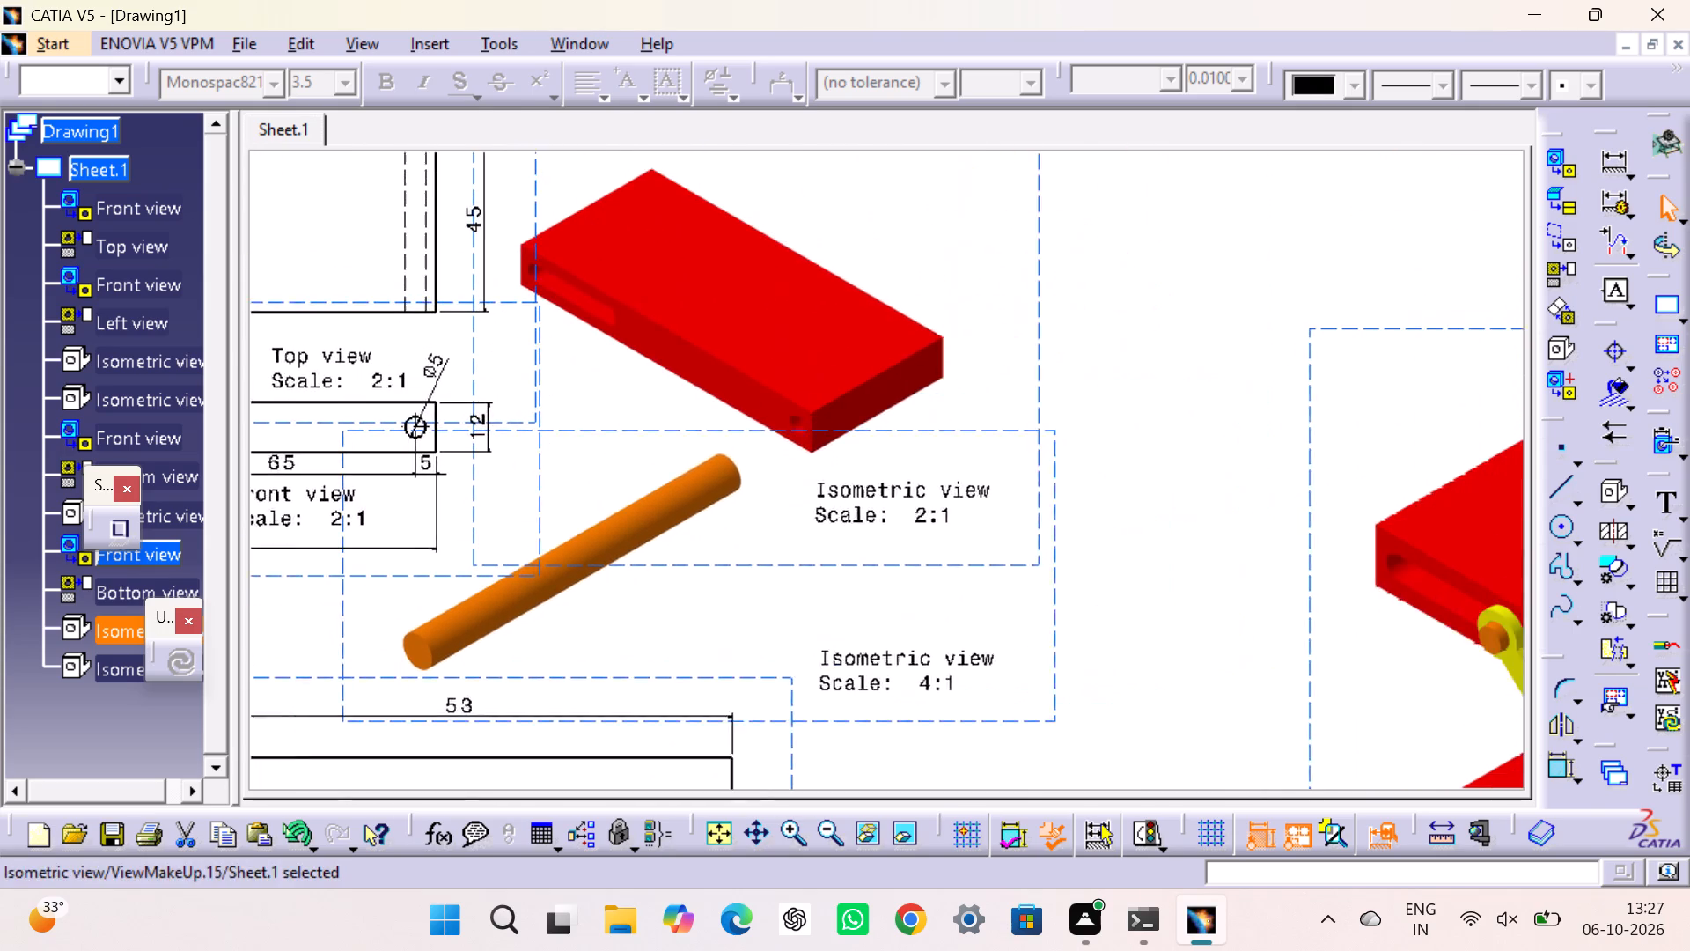
{"action": "middle_click_drag", "start_coordinate": [873, 830], "coordinate": [868, 823]}
{"action": "middle_click_drag", "start_coordinate": [871, 382], "coordinate": [844, 656]}
{"action": "middle_click_drag", "start_coordinate": [761, 534], "coordinate": [1098, 508]}
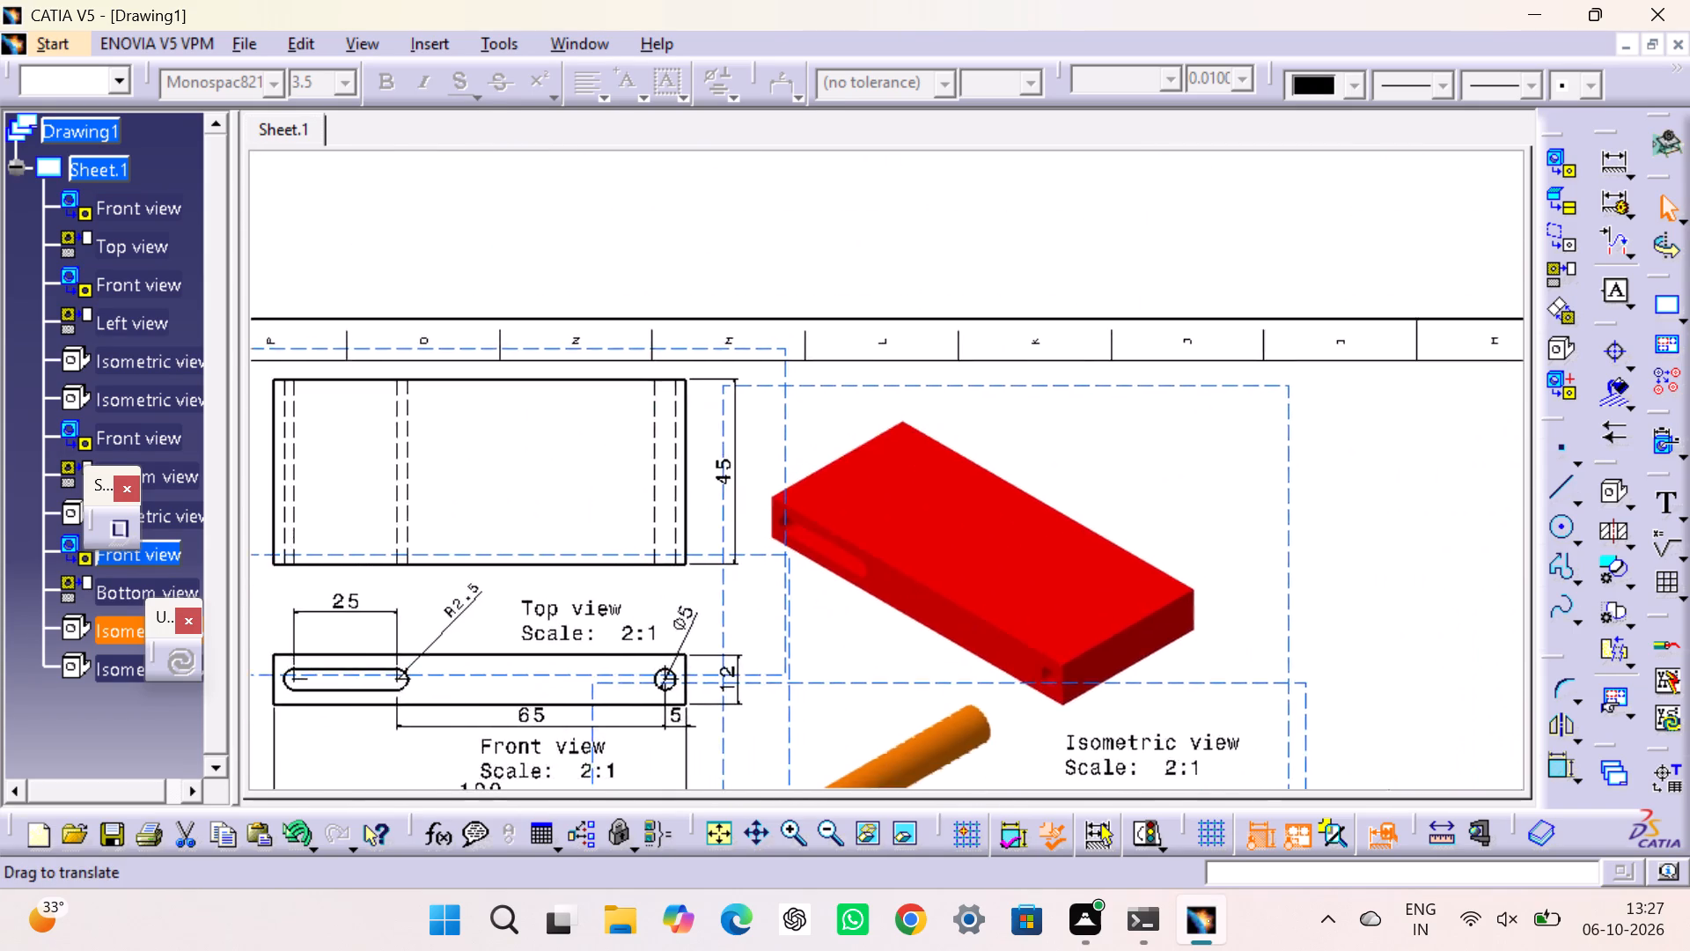
{"action": "middle_click_drag", "start_coordinate": [1098, 508], "coordinate": [696, 372]}
{"action": "middle_click_drag", "start_coordinate": [962, 481], "coordinate": [791, 197]}
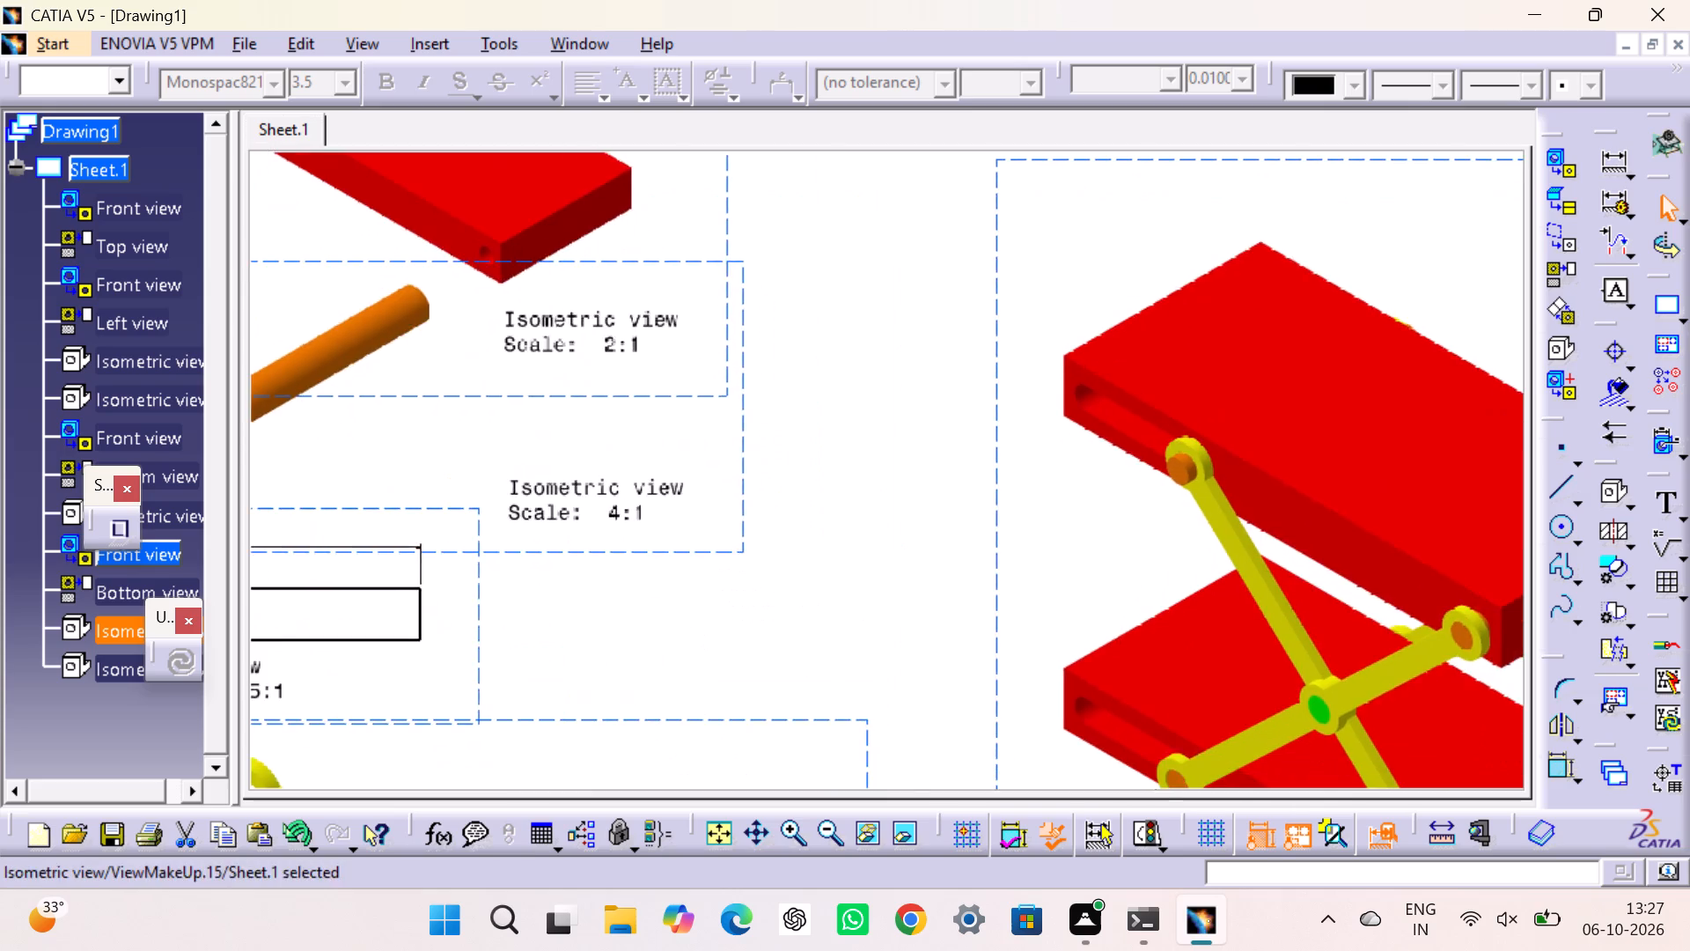
{"action": "middle_click_drag", "start_coordinate": [947, 490], "coordinate": [856, 233]}
{"action": "left_click", "coordinate": [711, 828]}
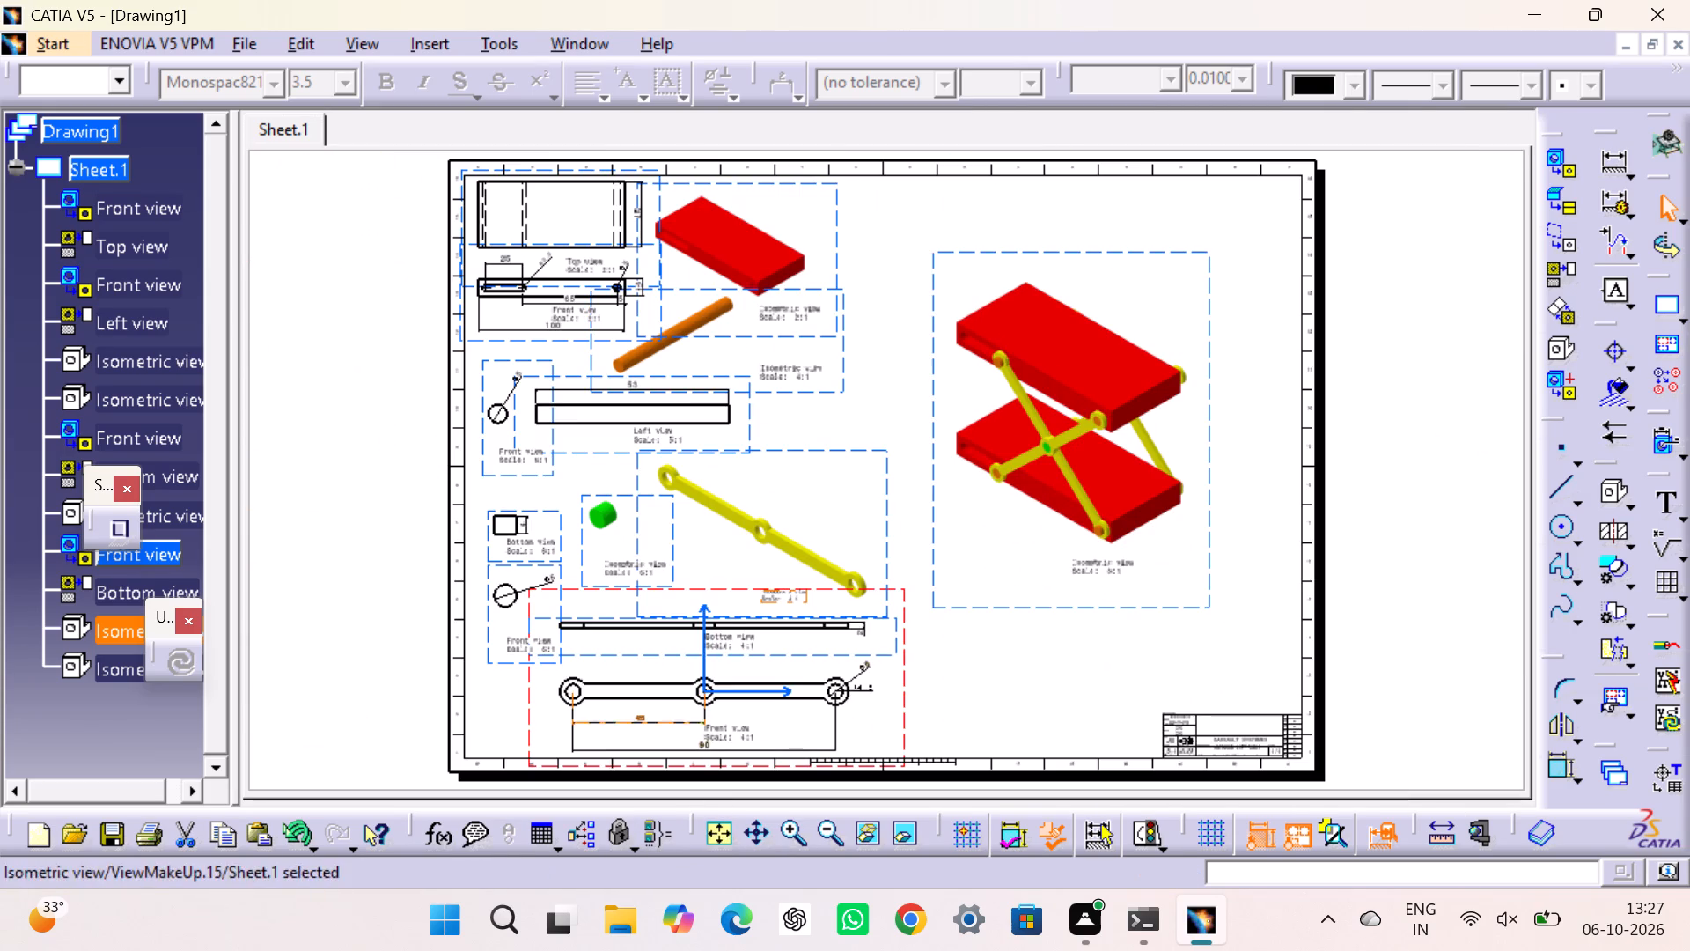
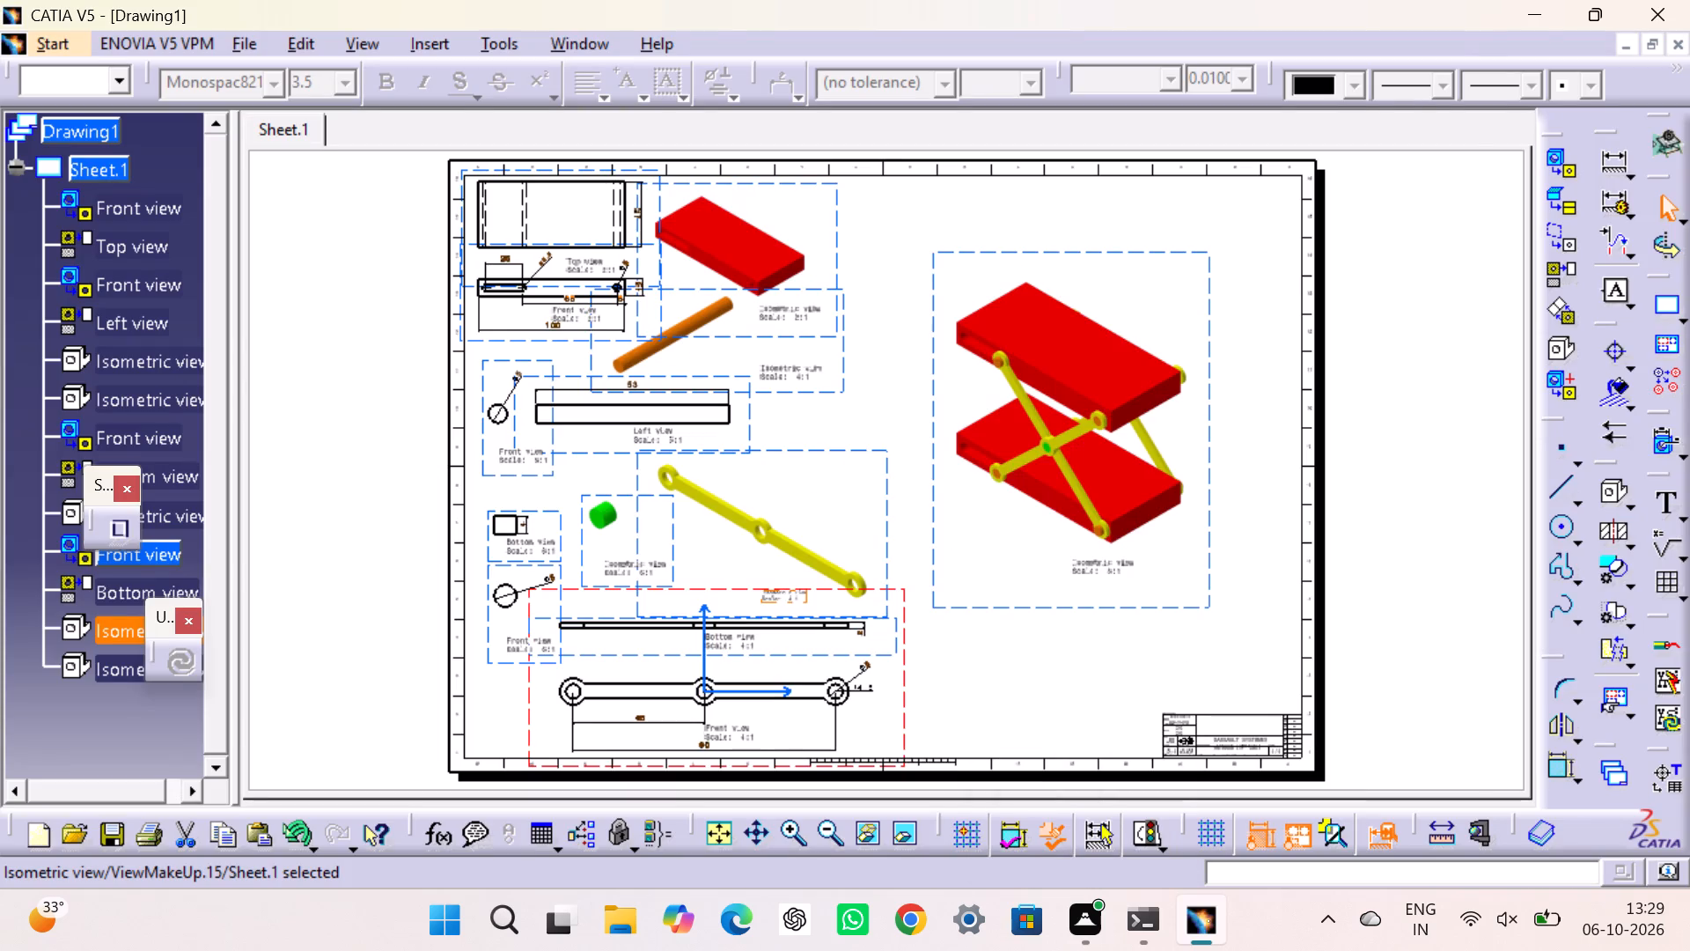
Shift the green pin's isometric view slightly left, away from the yellow link's isometric view.
{"action": "left_click", "coordinate": [1335, 315]}
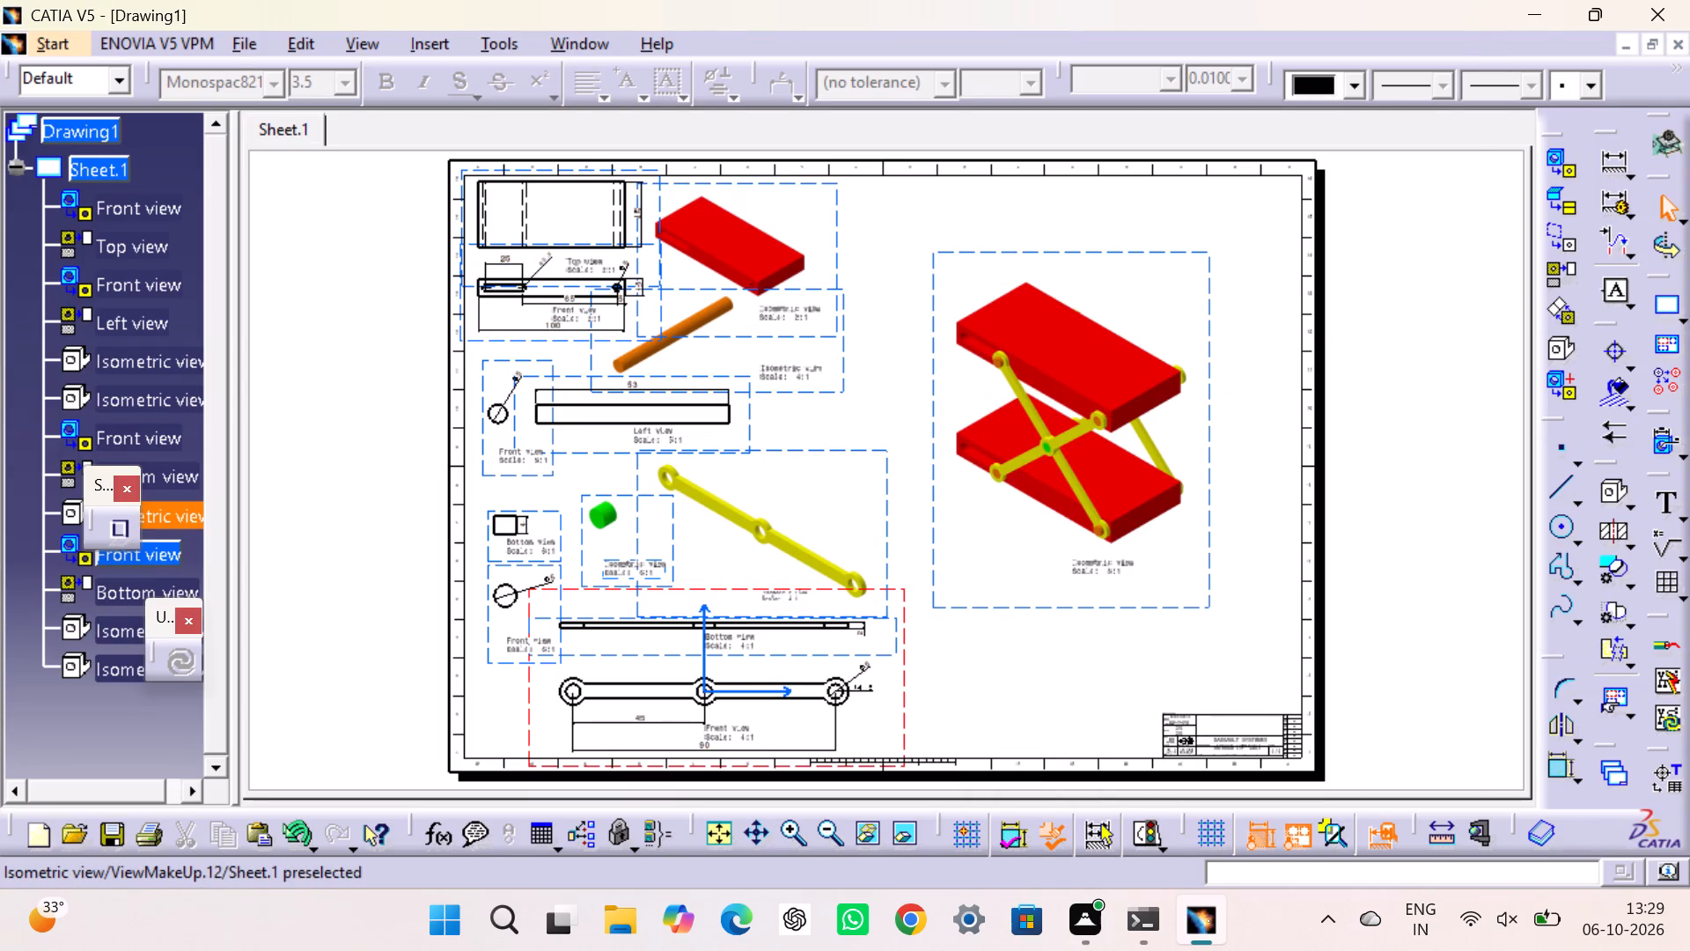
{"action": "left_click_drag", "start_coordinate": [578, 538], "coordinate": [565, 535]}
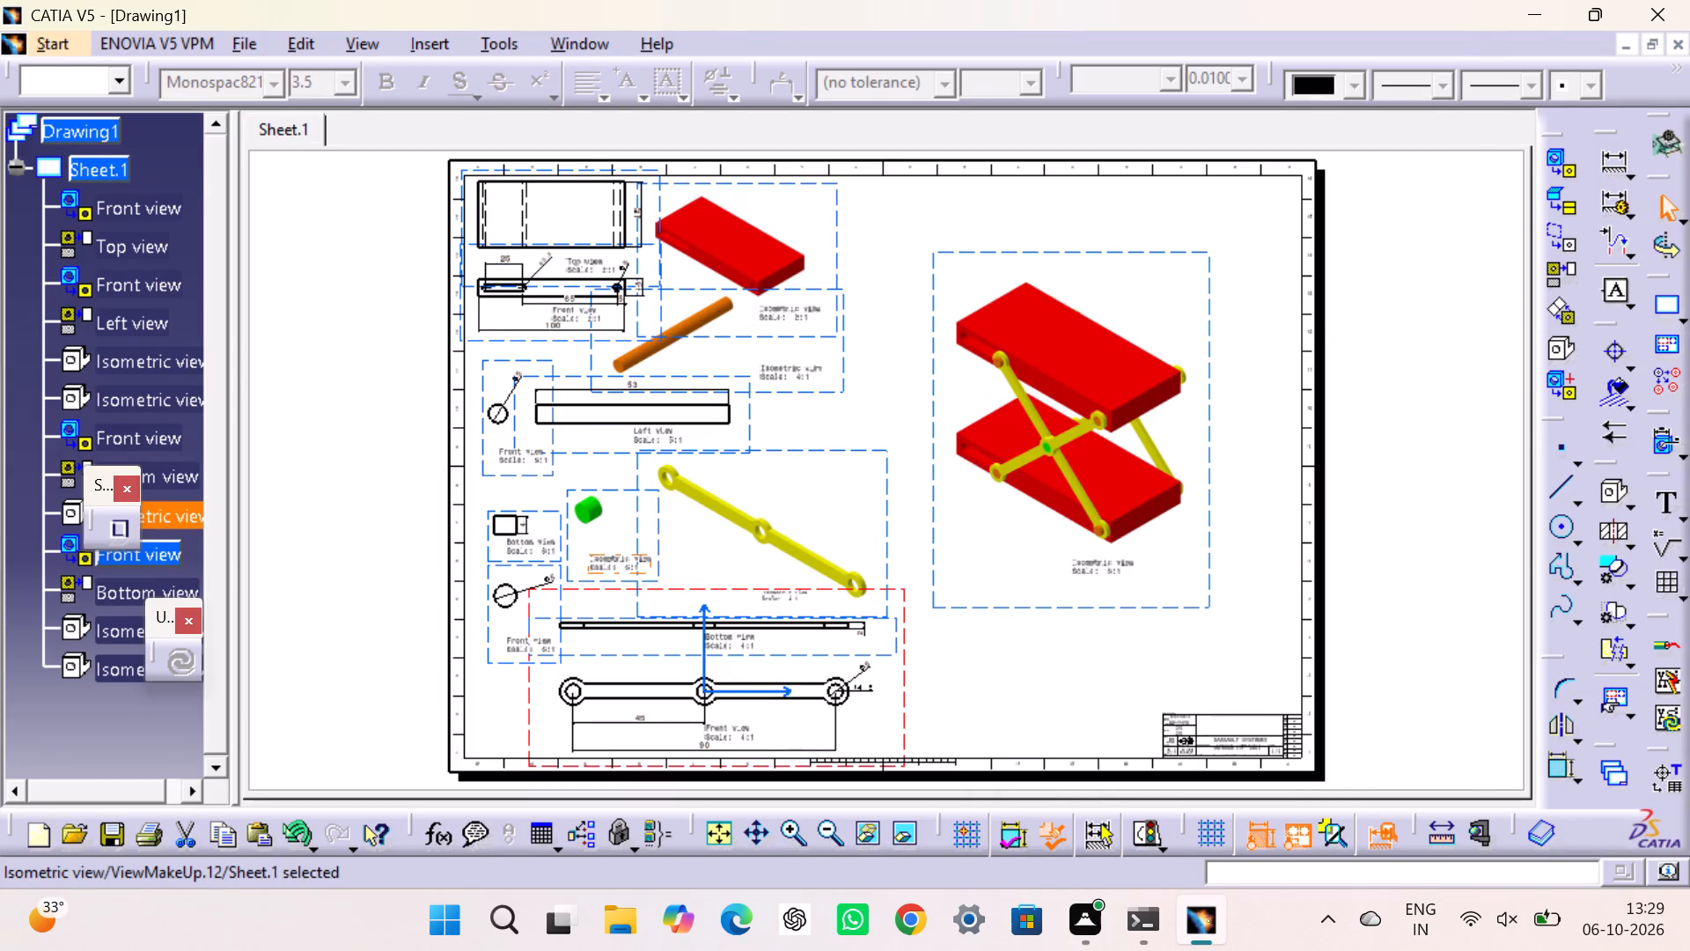
{"action": "left_click", "coordinate": [1447, 430]}
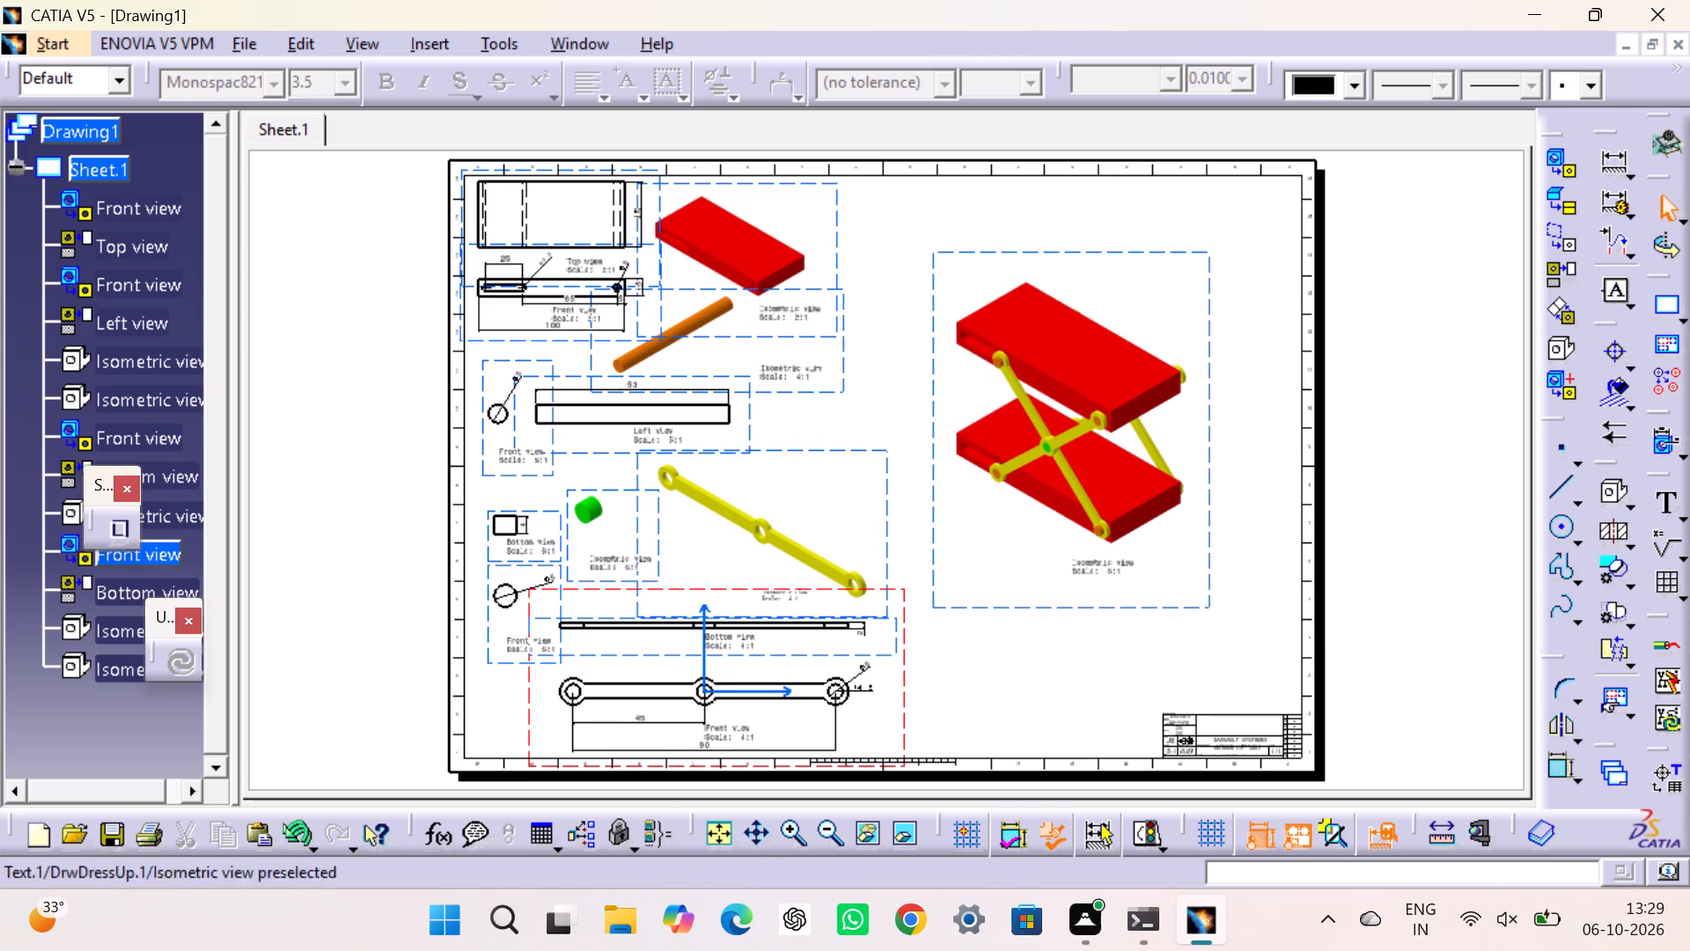
Save the drawing sheet as a PDF named Drawing1 in the Catia projects folder.
{"action": "key", "text": "ctrl+s"}
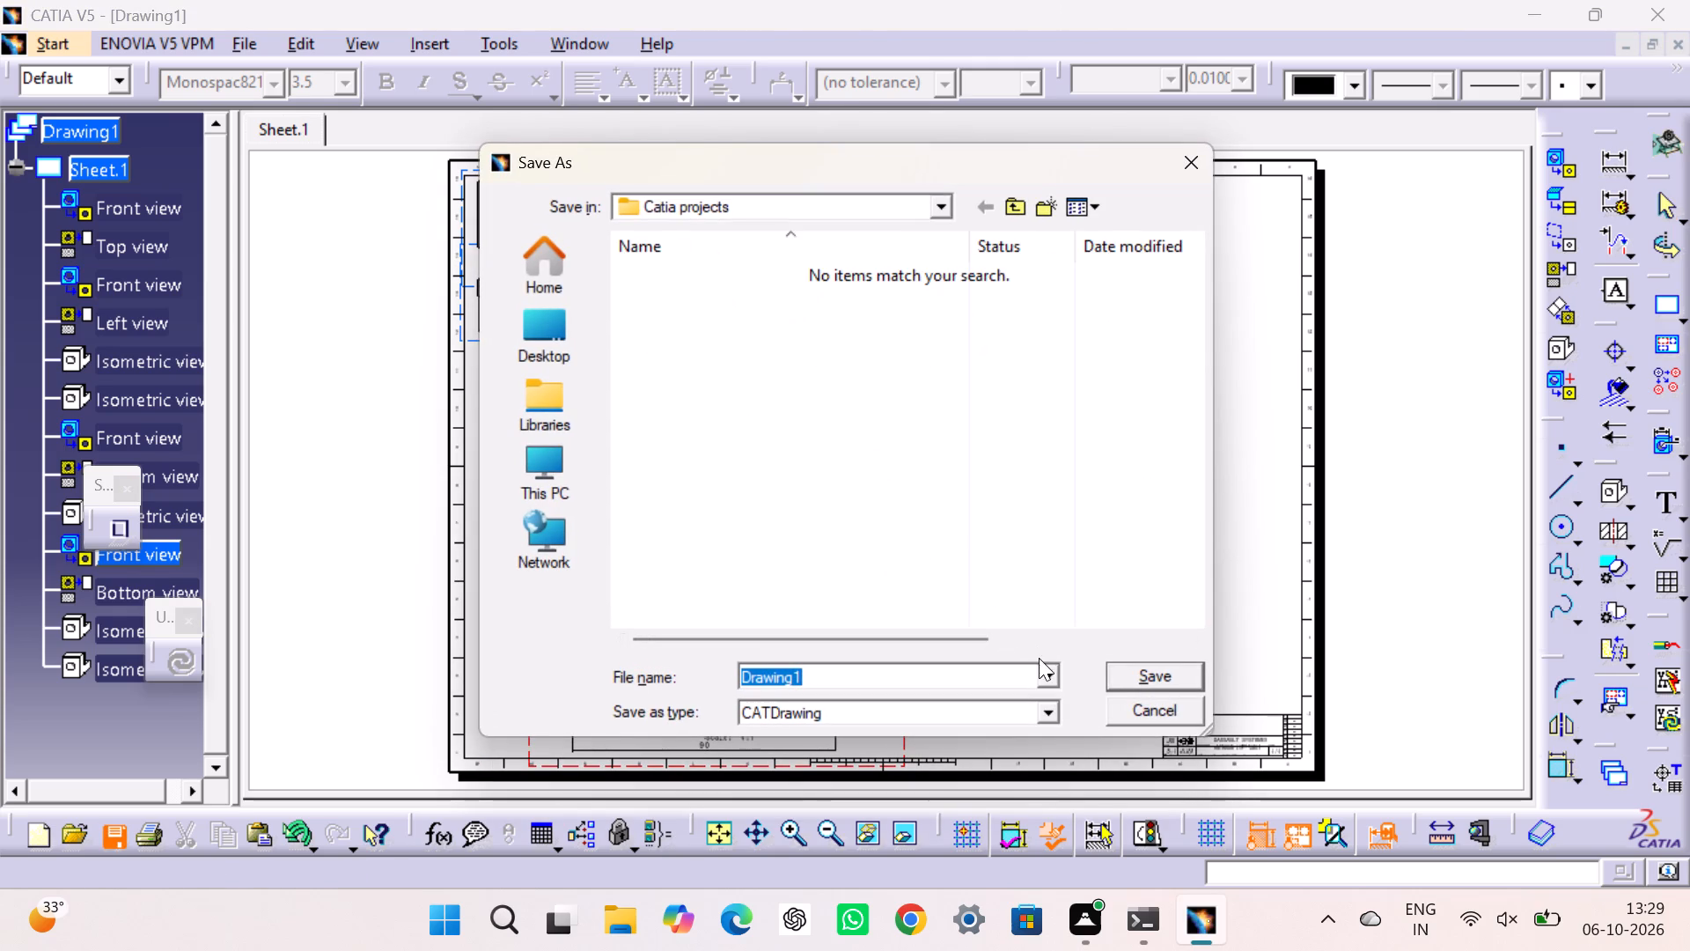
{"action": "left_click", "coordinate": [1044, 709]}
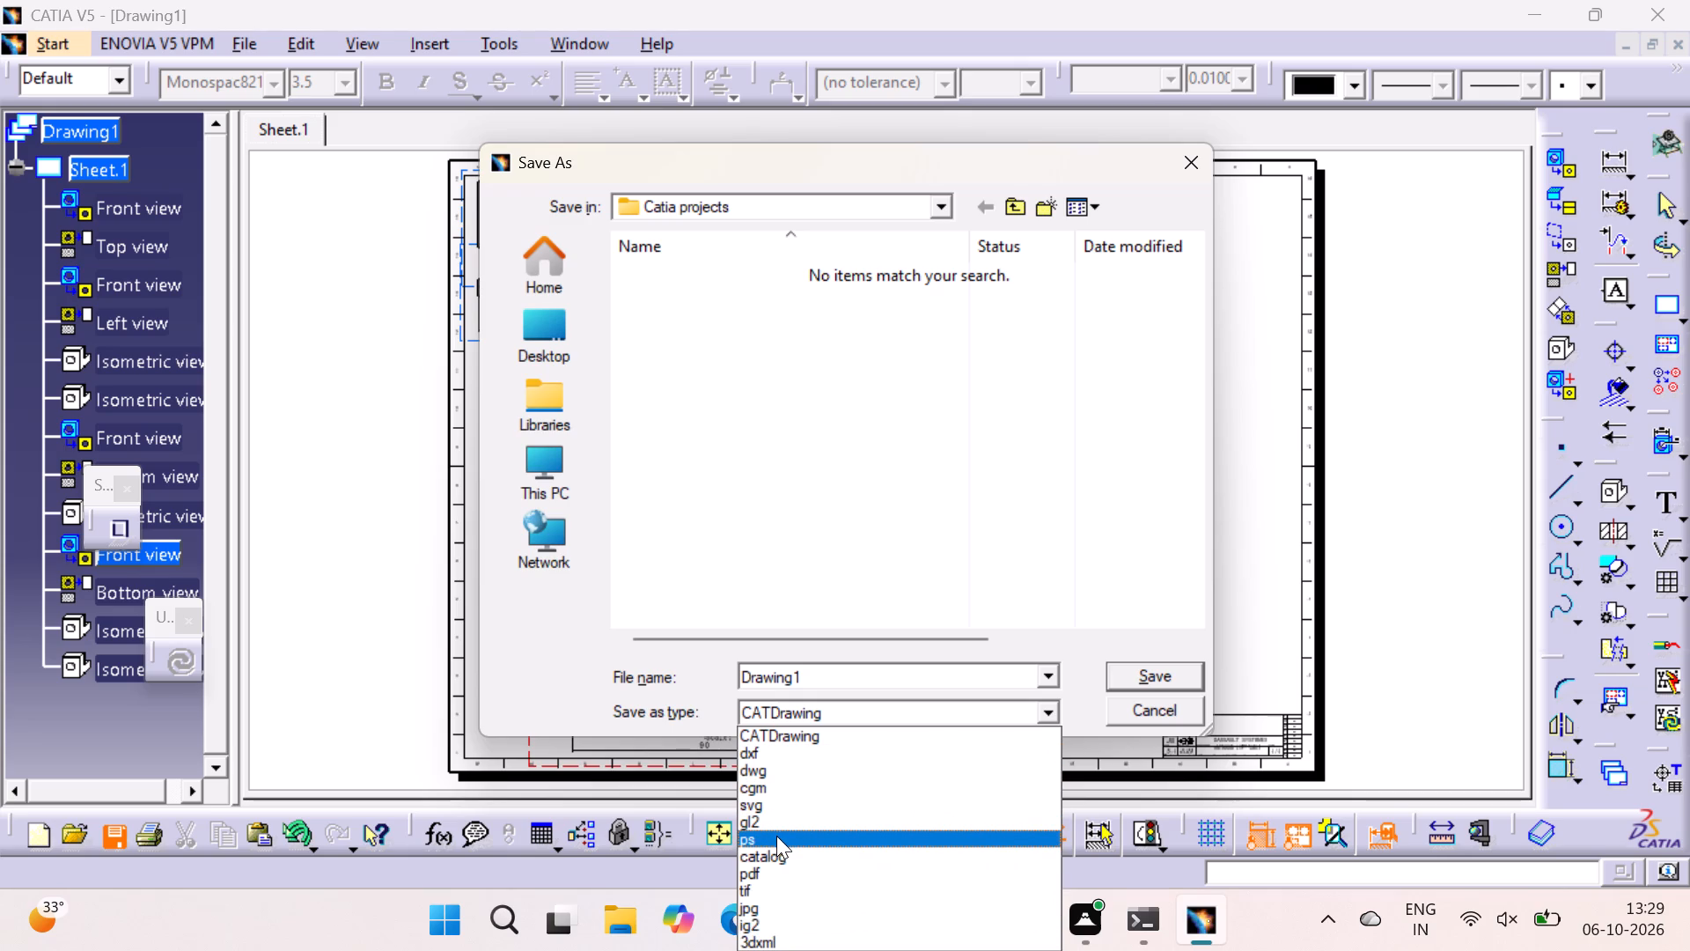
{"action": "scroll", "coordinate": [776, 836], "scroll_direction": "down", "scroll_amount": 1}
{"action": "left_click", "coordinate": [768, 869]}
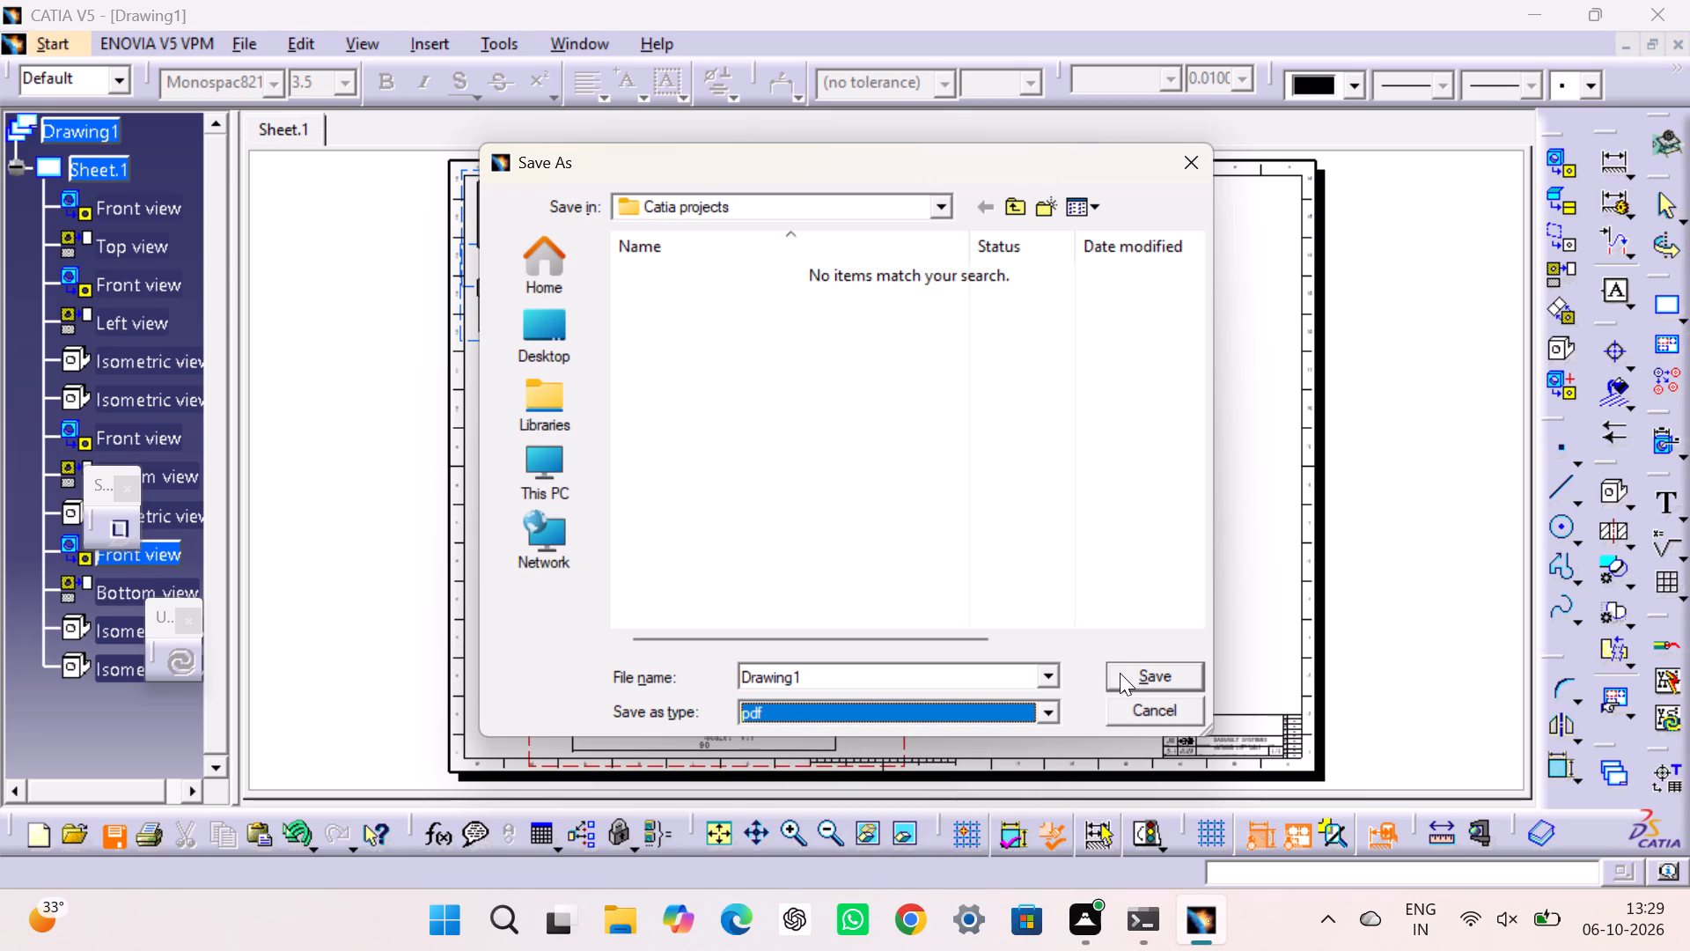
{"action": "left_click", "coordinate": [1131, 674]}
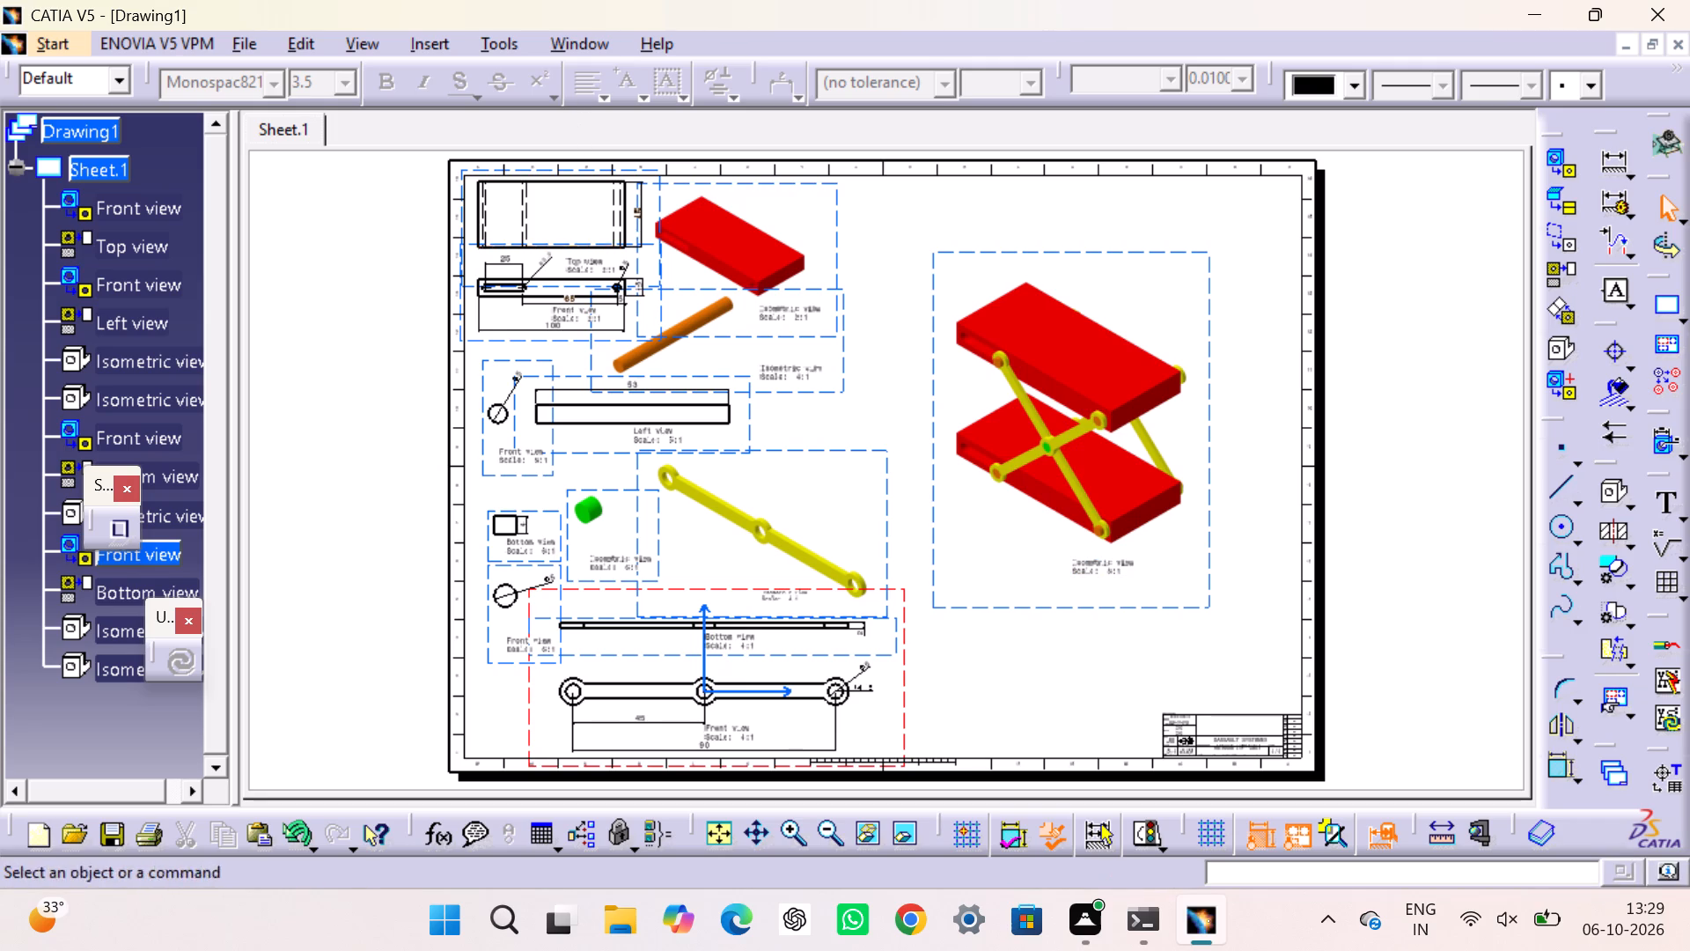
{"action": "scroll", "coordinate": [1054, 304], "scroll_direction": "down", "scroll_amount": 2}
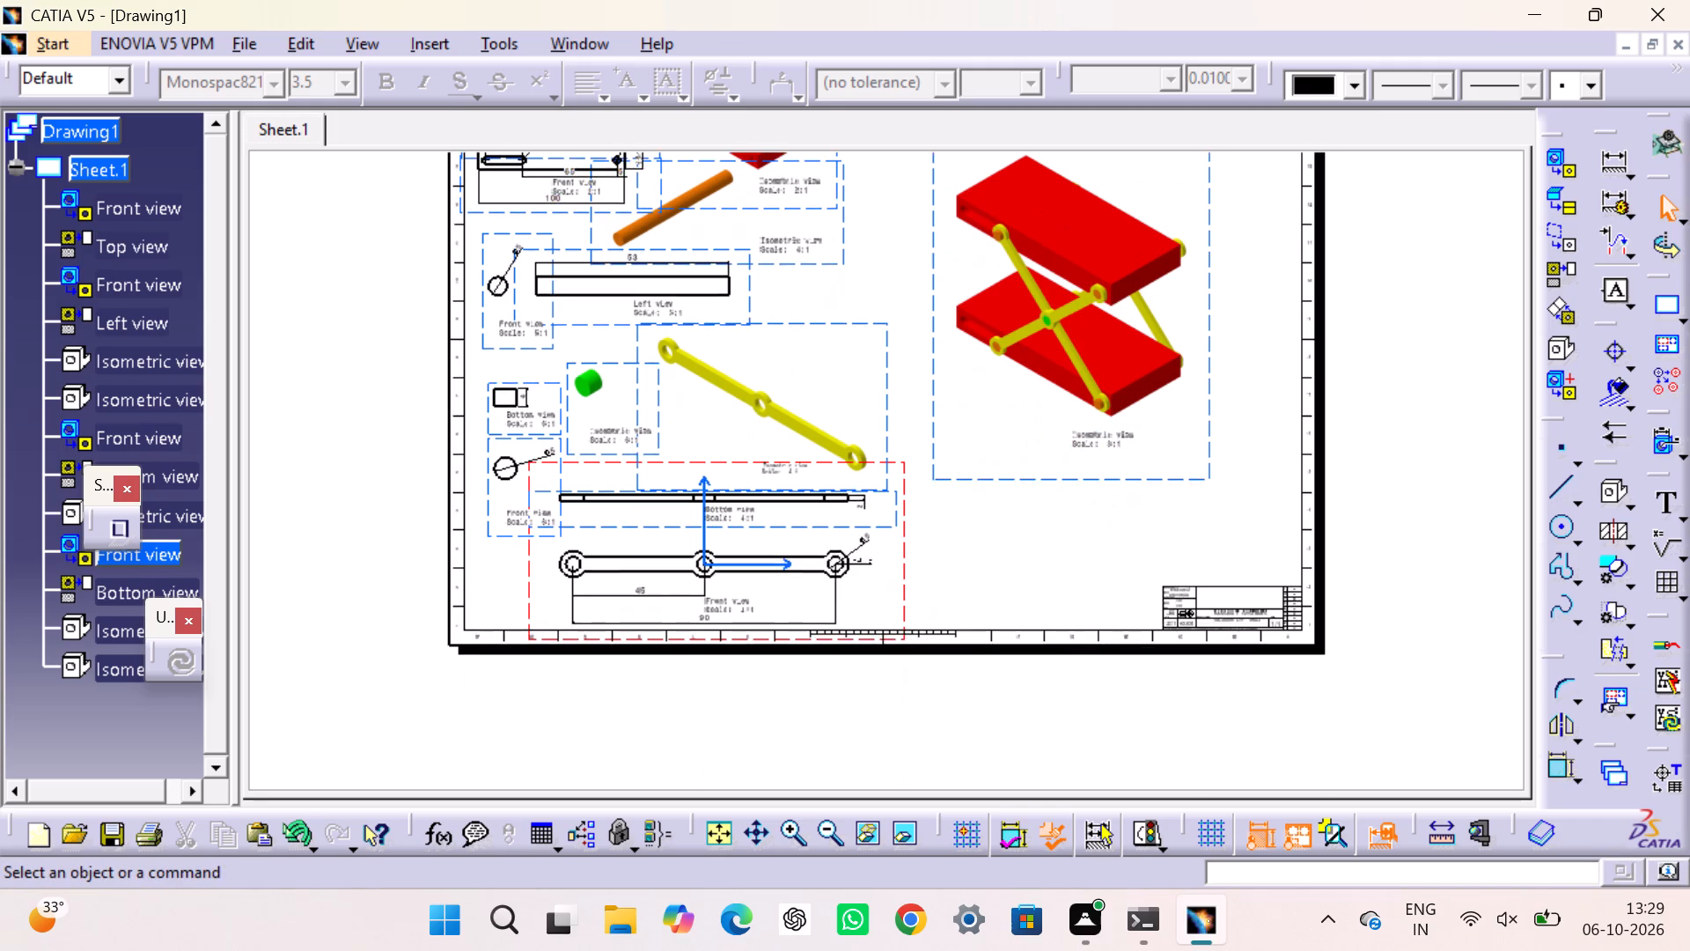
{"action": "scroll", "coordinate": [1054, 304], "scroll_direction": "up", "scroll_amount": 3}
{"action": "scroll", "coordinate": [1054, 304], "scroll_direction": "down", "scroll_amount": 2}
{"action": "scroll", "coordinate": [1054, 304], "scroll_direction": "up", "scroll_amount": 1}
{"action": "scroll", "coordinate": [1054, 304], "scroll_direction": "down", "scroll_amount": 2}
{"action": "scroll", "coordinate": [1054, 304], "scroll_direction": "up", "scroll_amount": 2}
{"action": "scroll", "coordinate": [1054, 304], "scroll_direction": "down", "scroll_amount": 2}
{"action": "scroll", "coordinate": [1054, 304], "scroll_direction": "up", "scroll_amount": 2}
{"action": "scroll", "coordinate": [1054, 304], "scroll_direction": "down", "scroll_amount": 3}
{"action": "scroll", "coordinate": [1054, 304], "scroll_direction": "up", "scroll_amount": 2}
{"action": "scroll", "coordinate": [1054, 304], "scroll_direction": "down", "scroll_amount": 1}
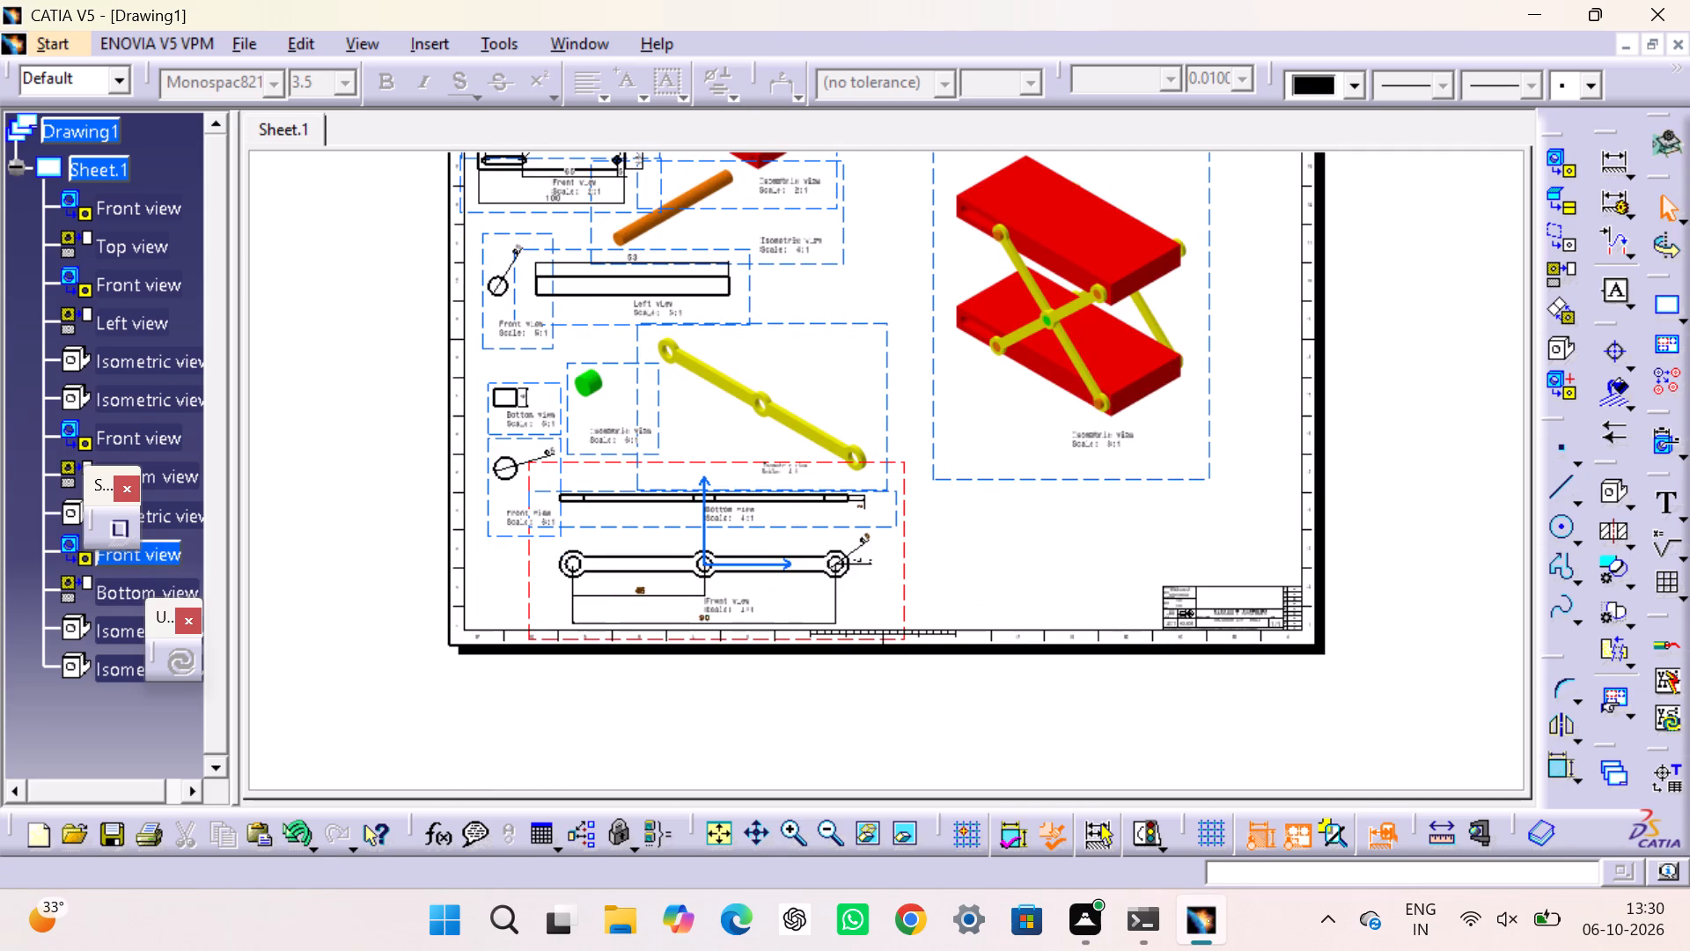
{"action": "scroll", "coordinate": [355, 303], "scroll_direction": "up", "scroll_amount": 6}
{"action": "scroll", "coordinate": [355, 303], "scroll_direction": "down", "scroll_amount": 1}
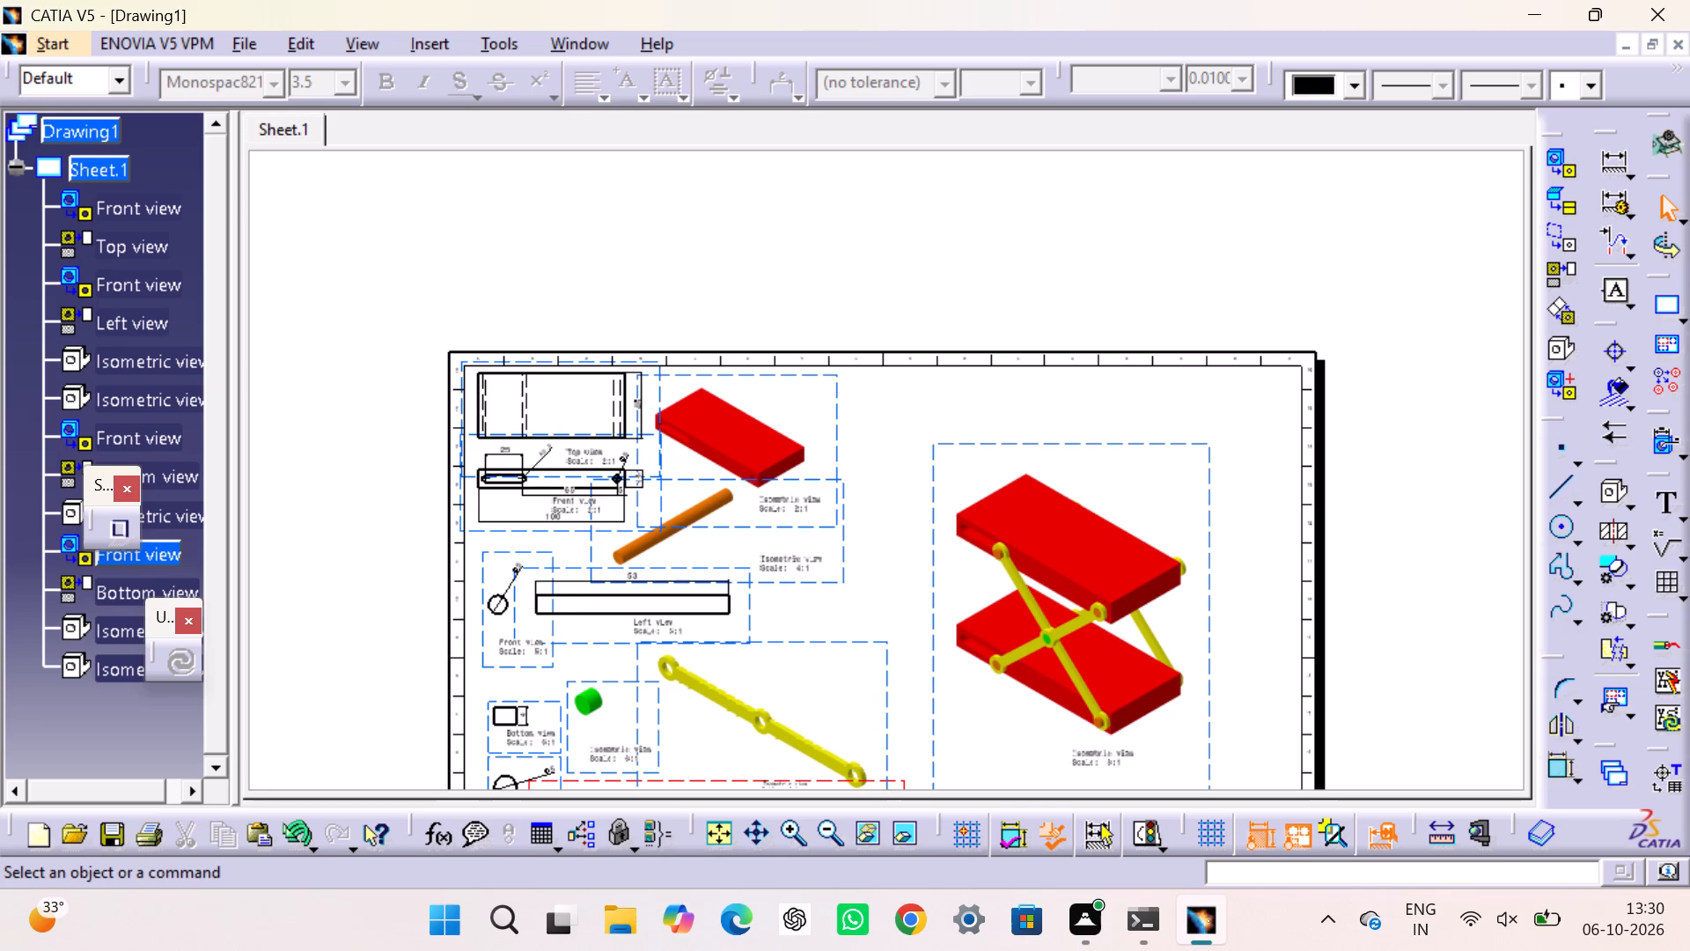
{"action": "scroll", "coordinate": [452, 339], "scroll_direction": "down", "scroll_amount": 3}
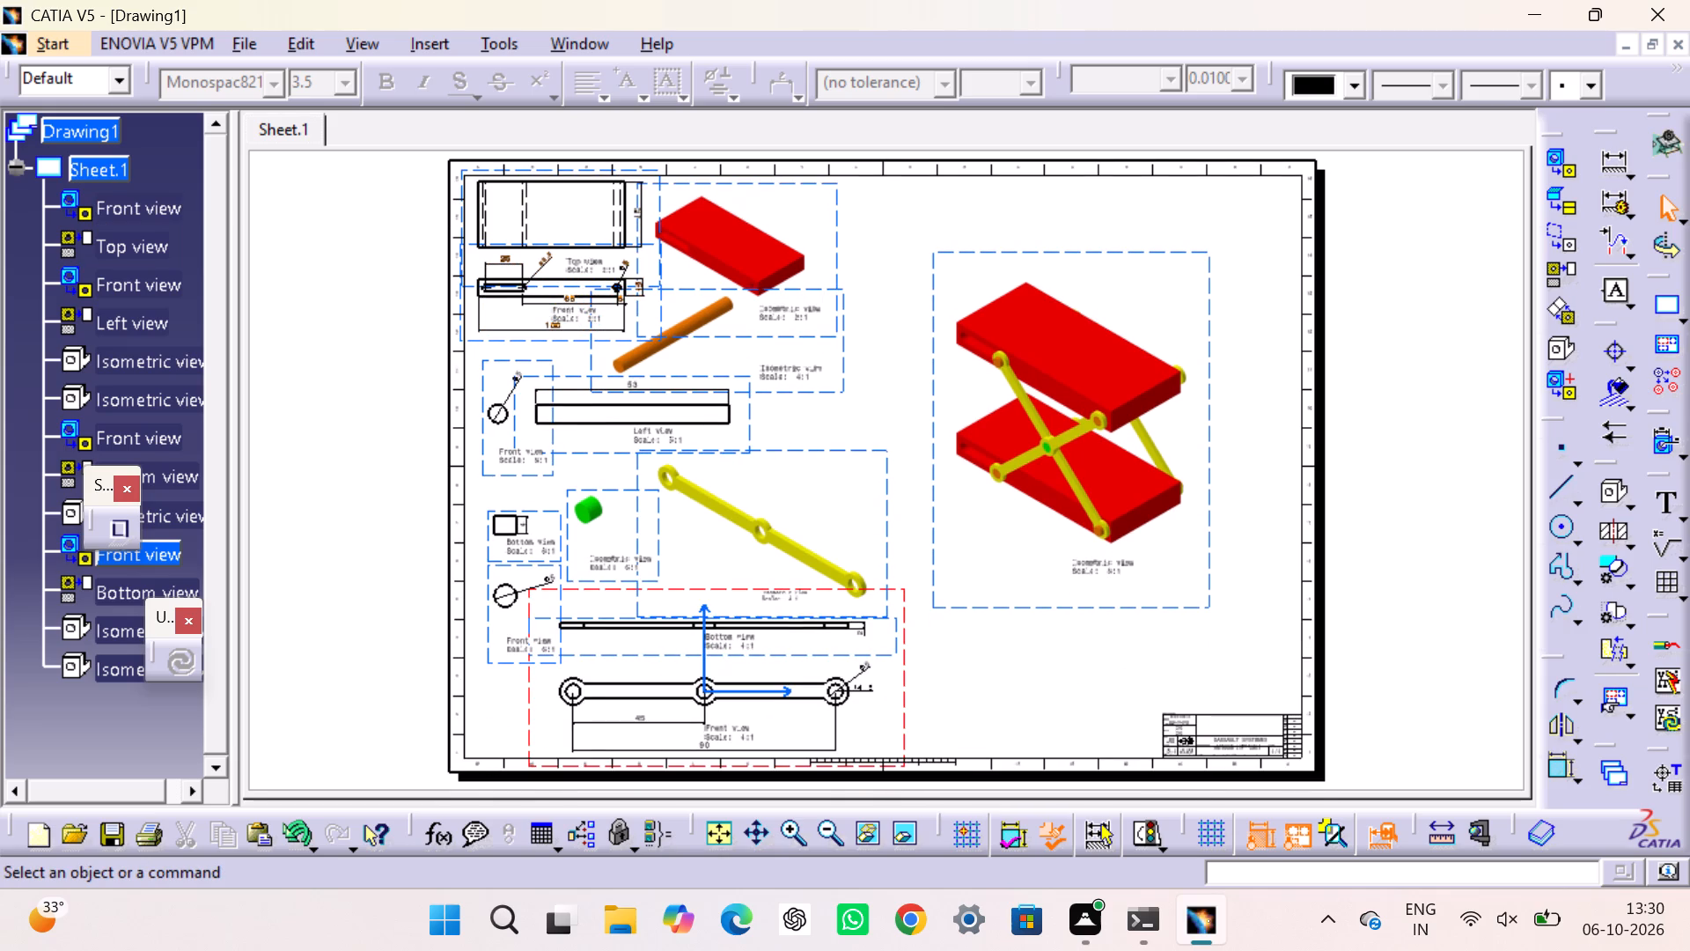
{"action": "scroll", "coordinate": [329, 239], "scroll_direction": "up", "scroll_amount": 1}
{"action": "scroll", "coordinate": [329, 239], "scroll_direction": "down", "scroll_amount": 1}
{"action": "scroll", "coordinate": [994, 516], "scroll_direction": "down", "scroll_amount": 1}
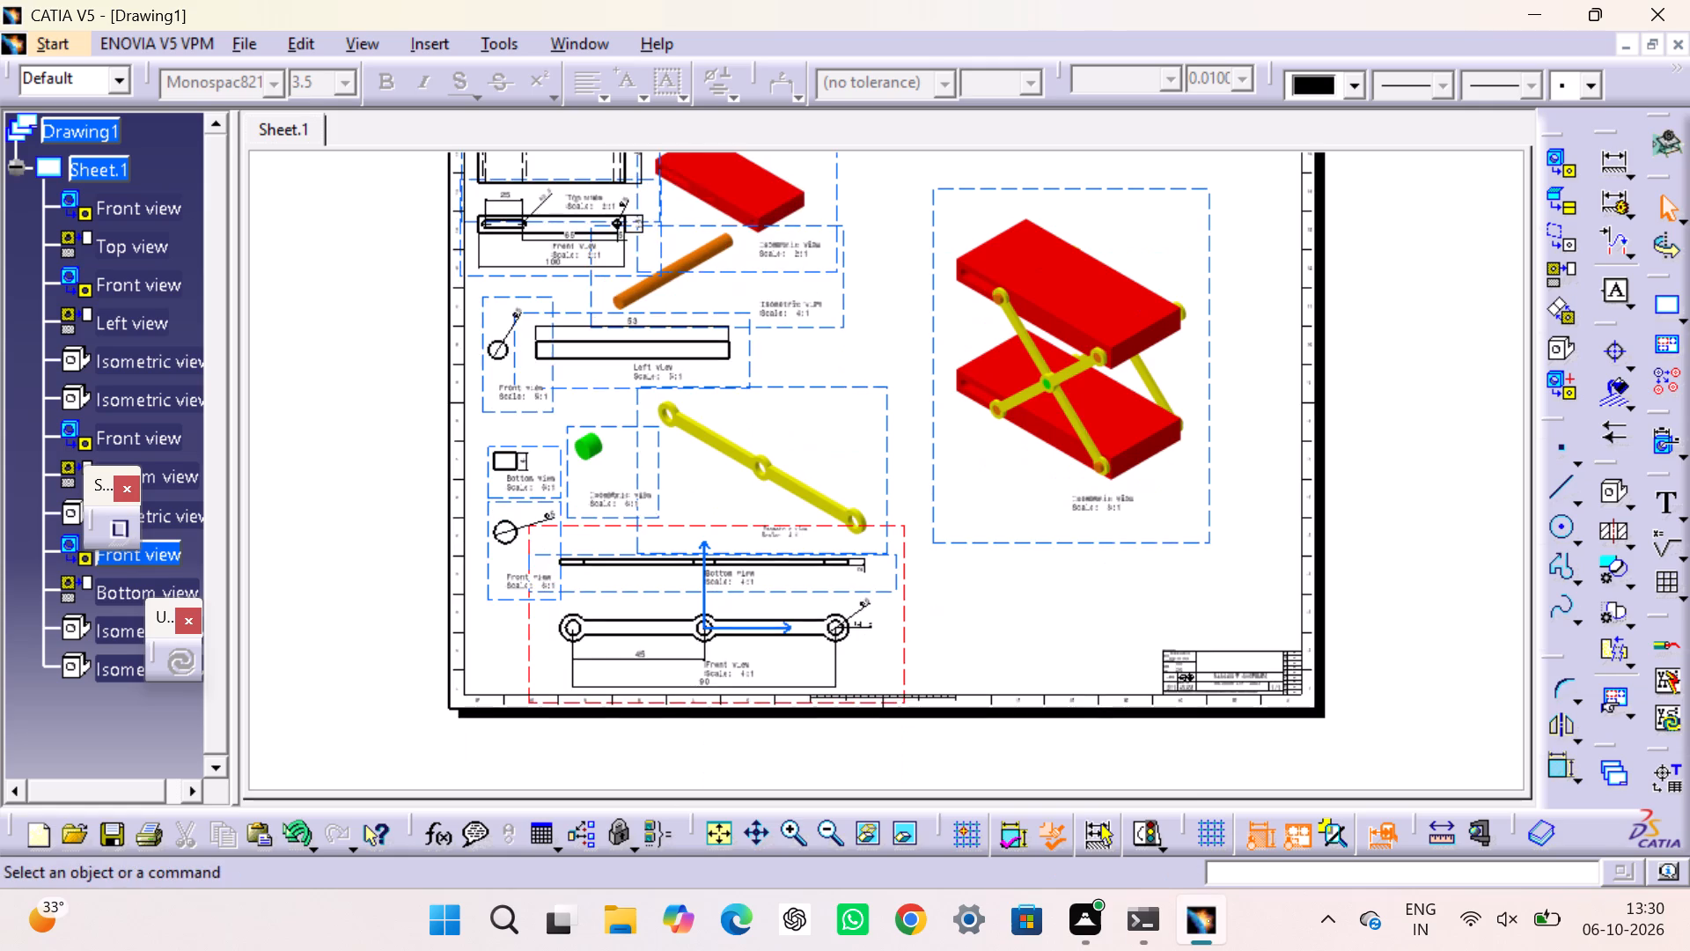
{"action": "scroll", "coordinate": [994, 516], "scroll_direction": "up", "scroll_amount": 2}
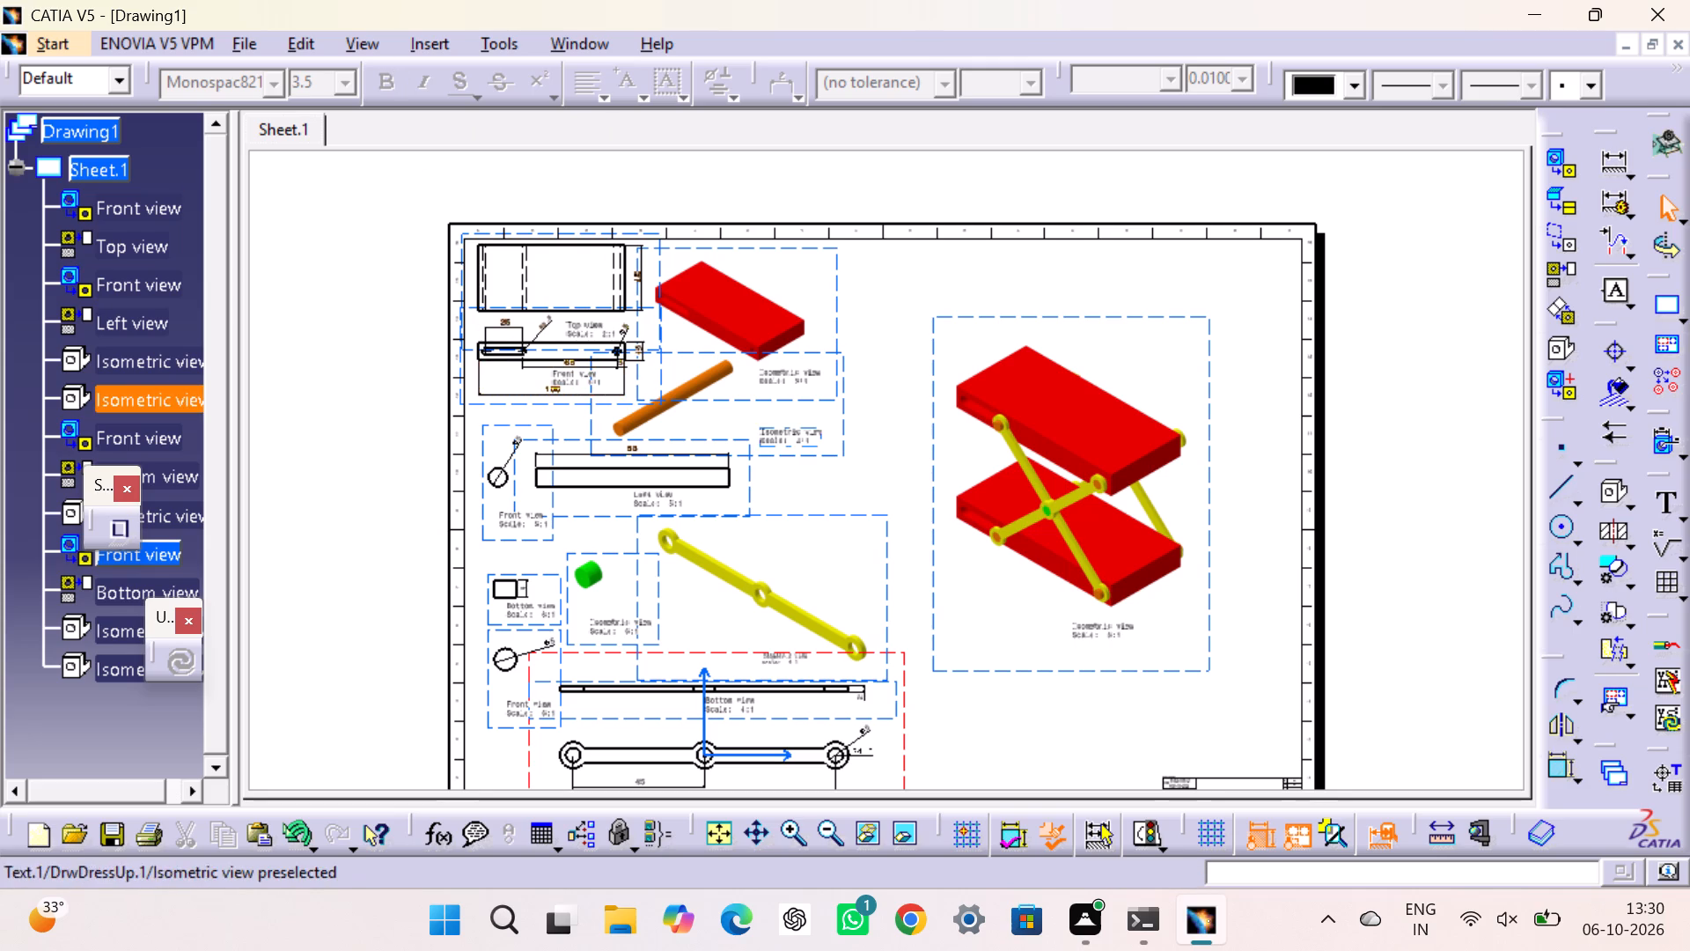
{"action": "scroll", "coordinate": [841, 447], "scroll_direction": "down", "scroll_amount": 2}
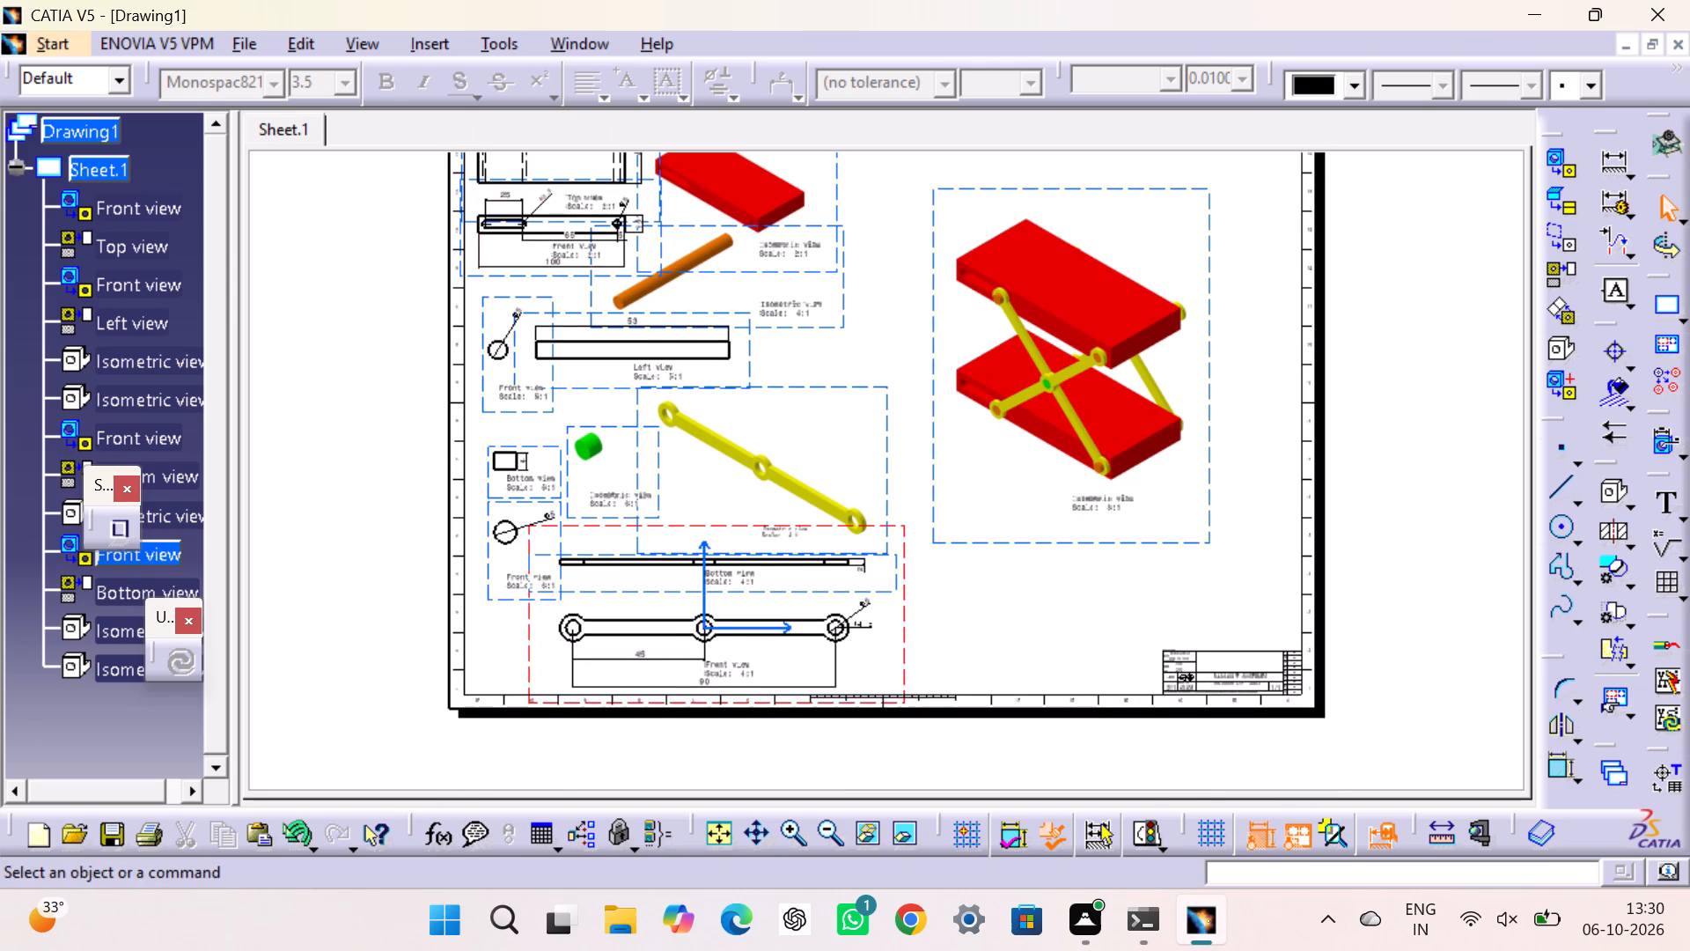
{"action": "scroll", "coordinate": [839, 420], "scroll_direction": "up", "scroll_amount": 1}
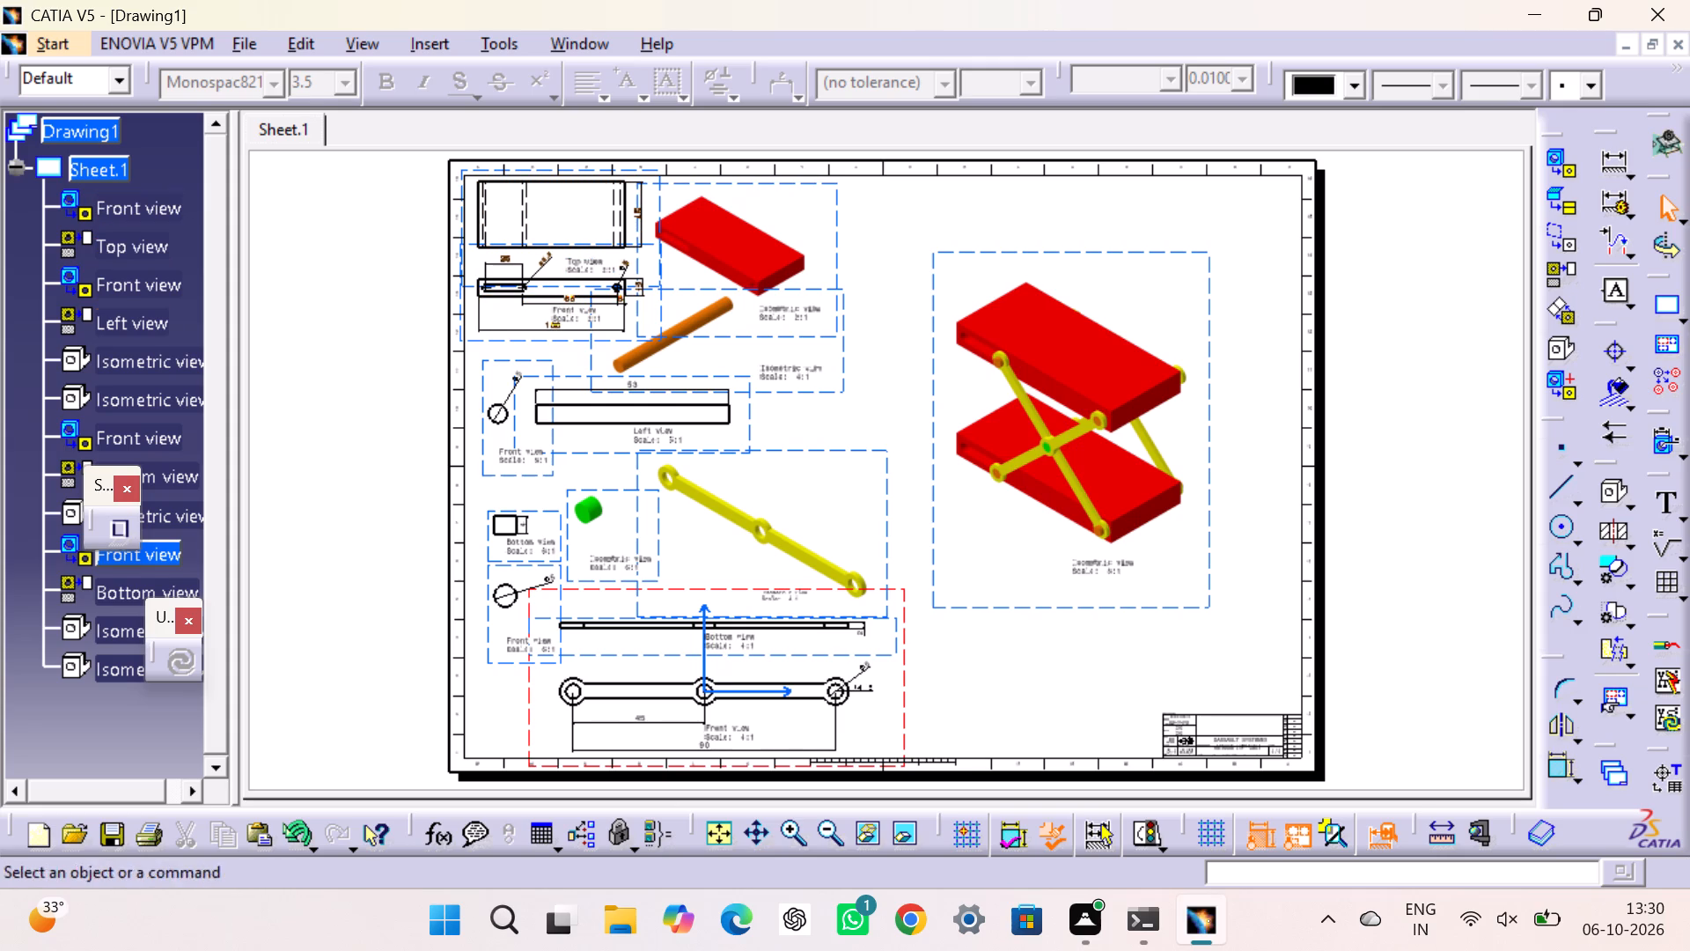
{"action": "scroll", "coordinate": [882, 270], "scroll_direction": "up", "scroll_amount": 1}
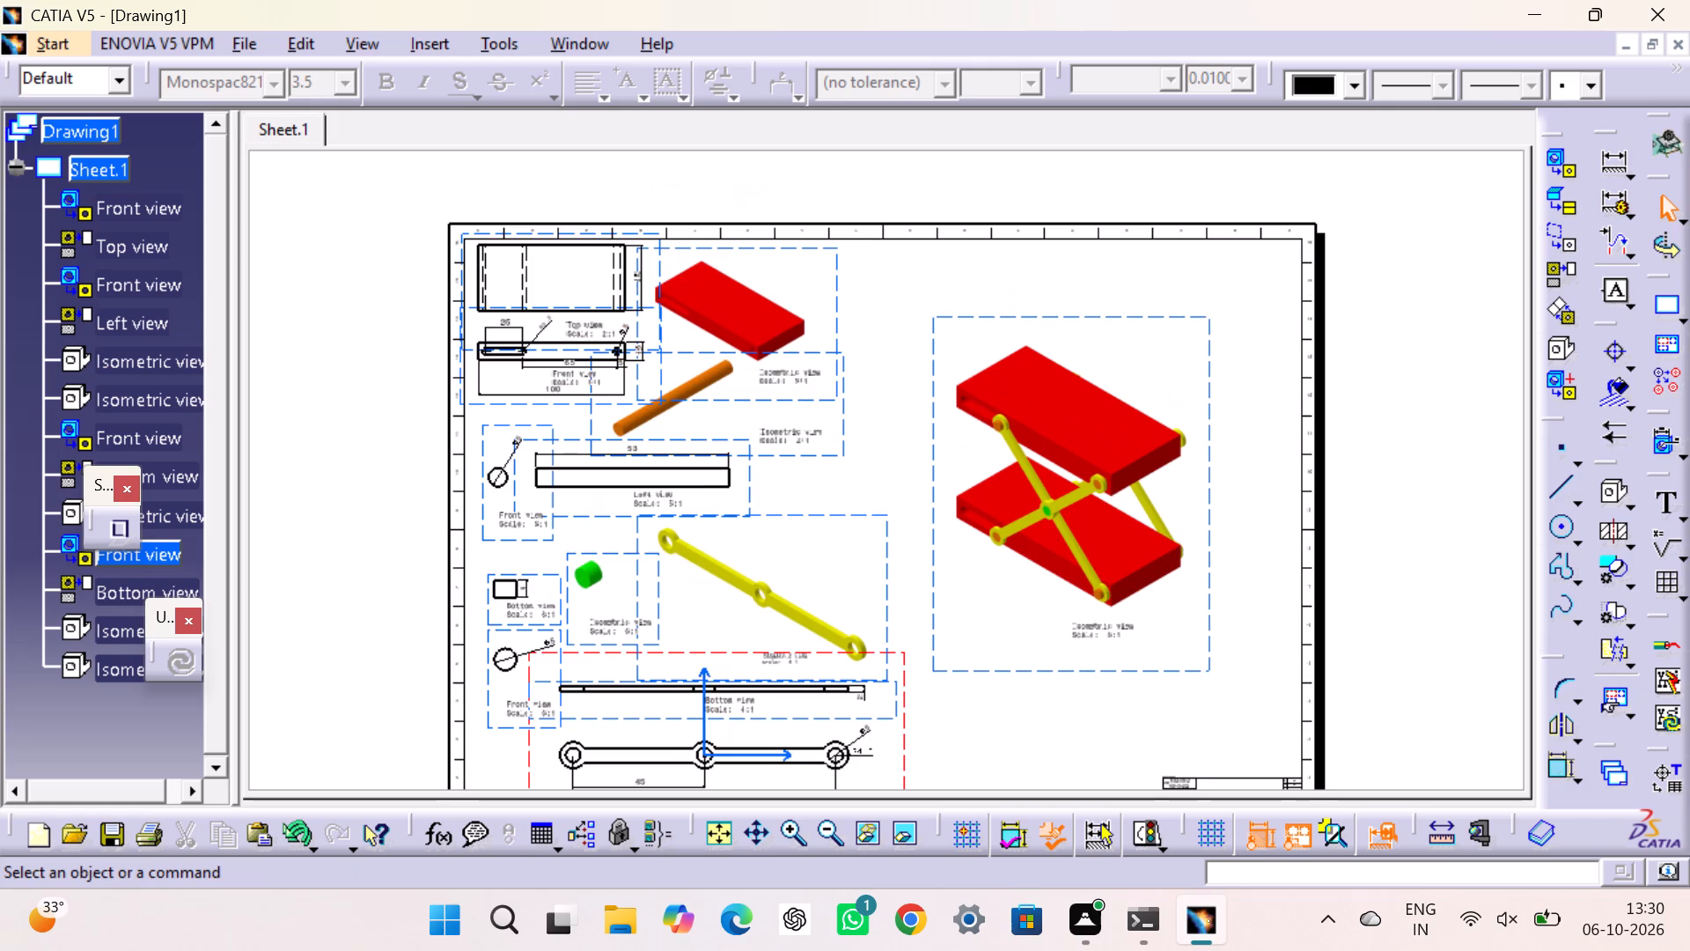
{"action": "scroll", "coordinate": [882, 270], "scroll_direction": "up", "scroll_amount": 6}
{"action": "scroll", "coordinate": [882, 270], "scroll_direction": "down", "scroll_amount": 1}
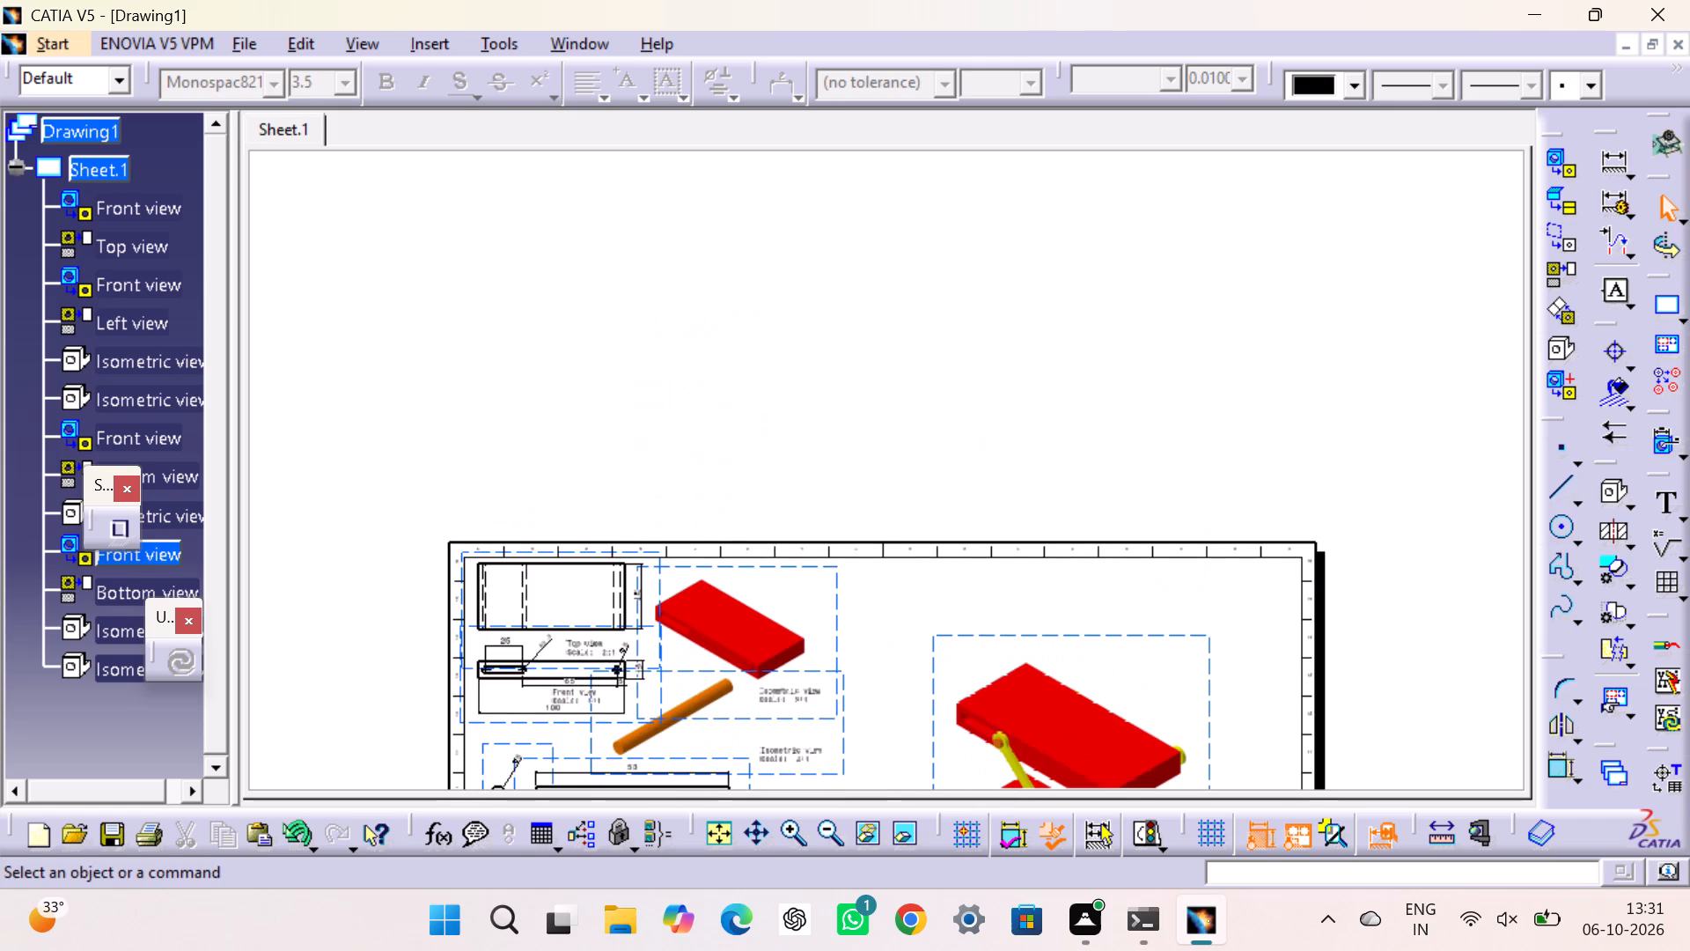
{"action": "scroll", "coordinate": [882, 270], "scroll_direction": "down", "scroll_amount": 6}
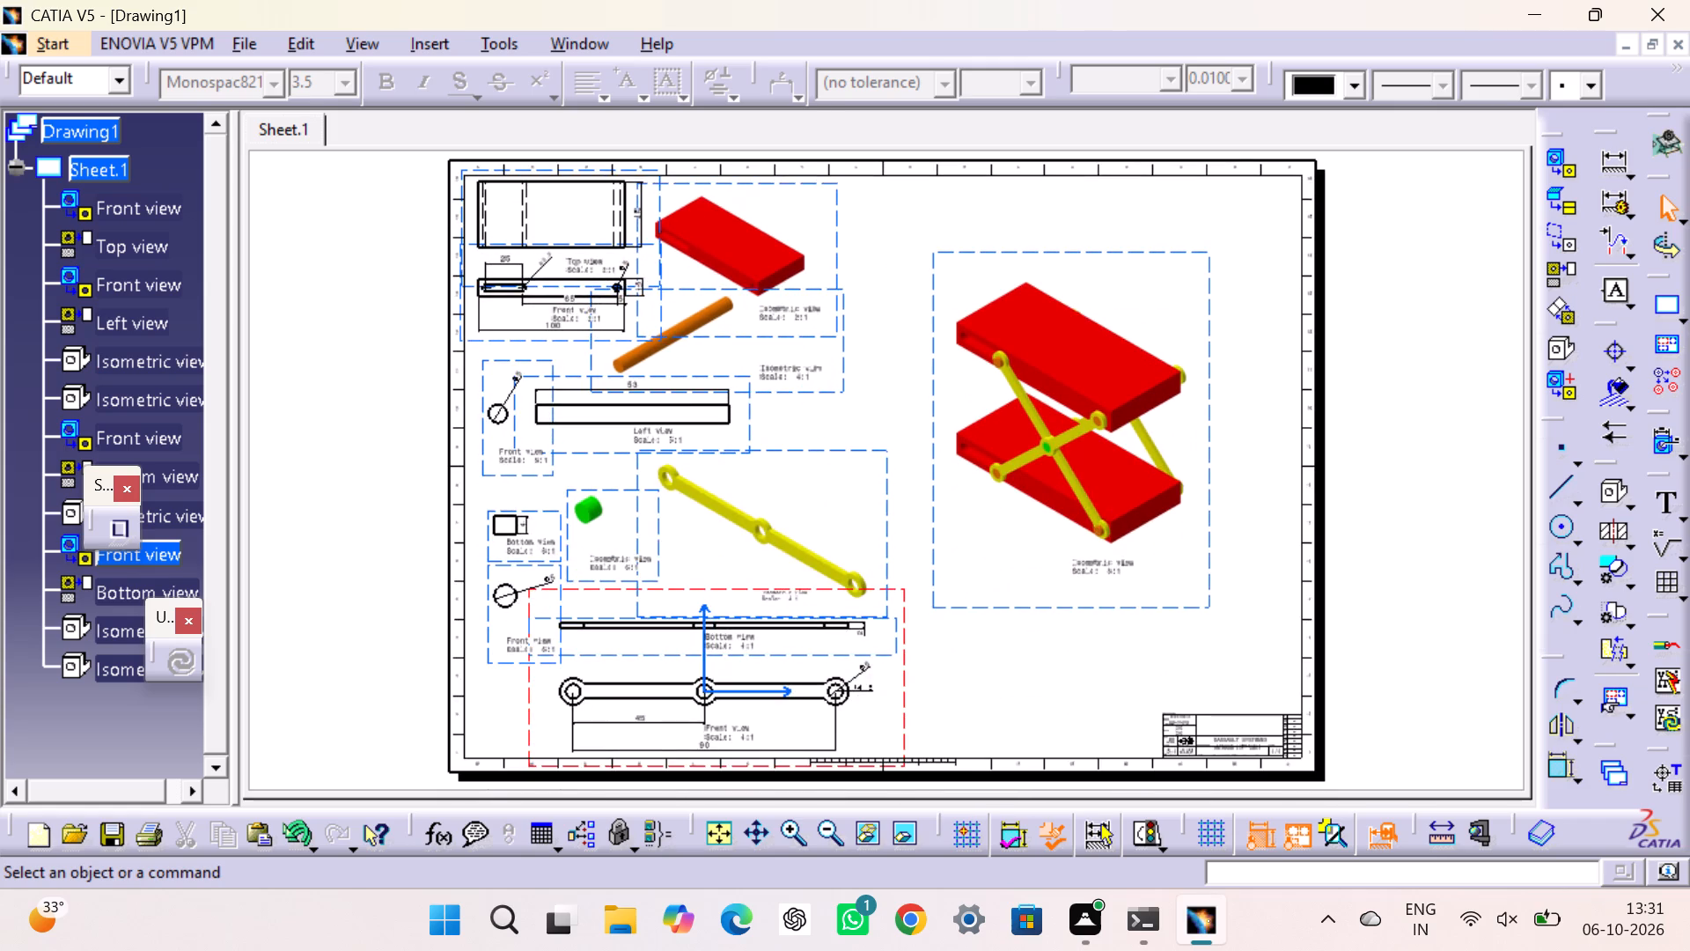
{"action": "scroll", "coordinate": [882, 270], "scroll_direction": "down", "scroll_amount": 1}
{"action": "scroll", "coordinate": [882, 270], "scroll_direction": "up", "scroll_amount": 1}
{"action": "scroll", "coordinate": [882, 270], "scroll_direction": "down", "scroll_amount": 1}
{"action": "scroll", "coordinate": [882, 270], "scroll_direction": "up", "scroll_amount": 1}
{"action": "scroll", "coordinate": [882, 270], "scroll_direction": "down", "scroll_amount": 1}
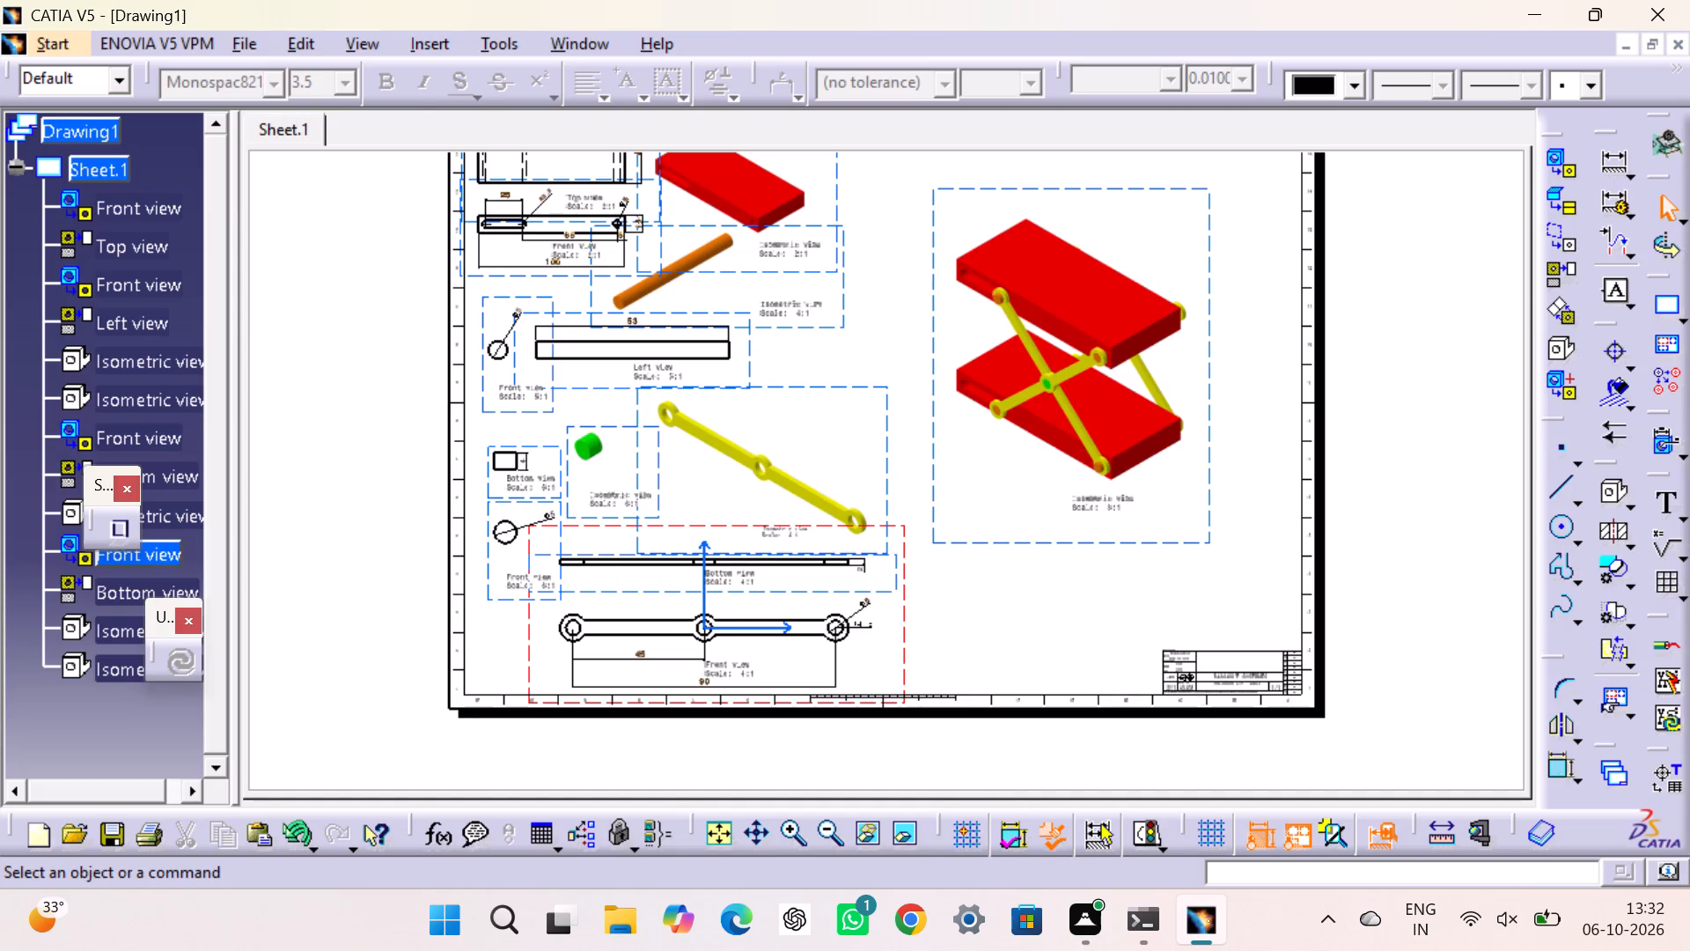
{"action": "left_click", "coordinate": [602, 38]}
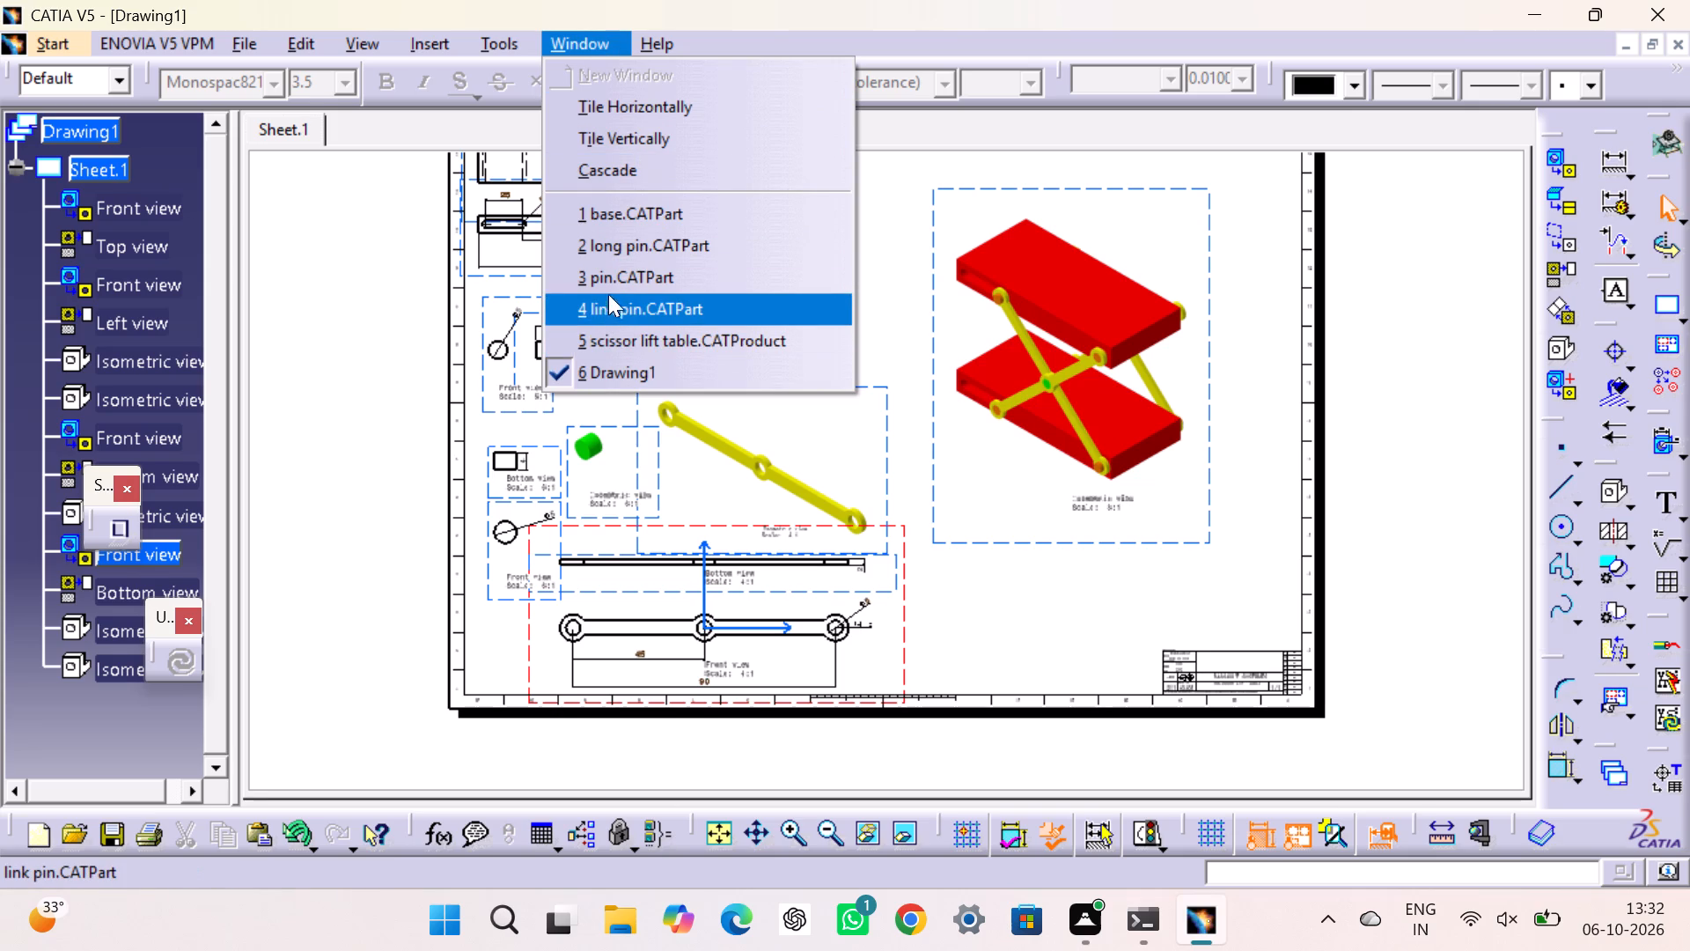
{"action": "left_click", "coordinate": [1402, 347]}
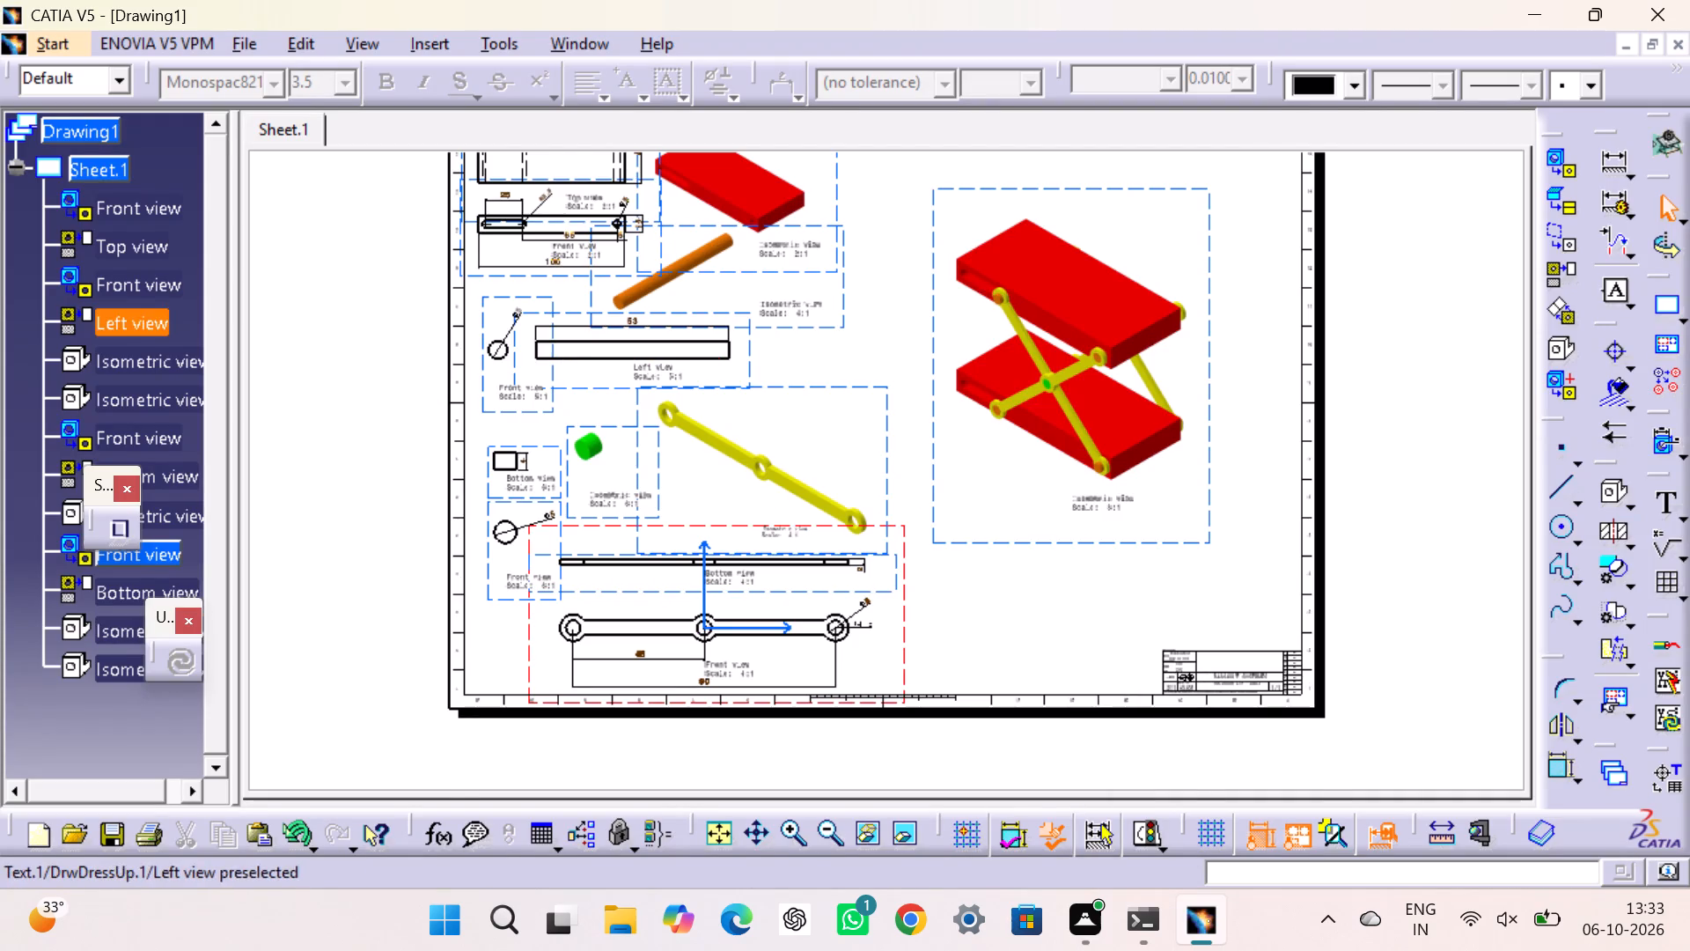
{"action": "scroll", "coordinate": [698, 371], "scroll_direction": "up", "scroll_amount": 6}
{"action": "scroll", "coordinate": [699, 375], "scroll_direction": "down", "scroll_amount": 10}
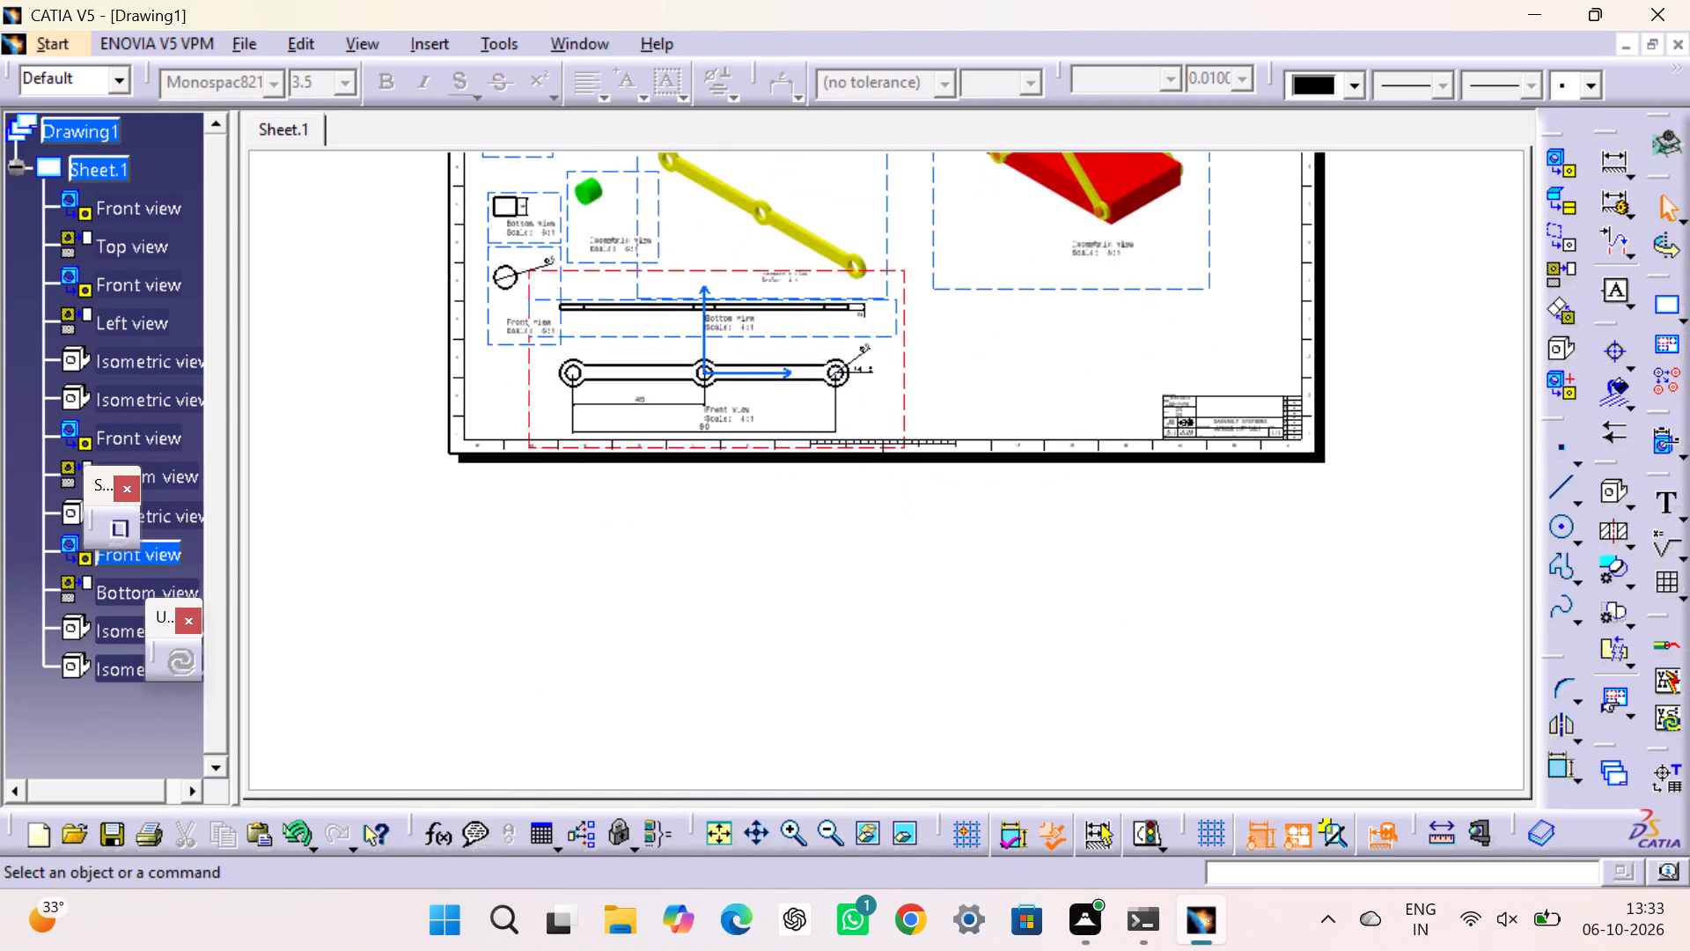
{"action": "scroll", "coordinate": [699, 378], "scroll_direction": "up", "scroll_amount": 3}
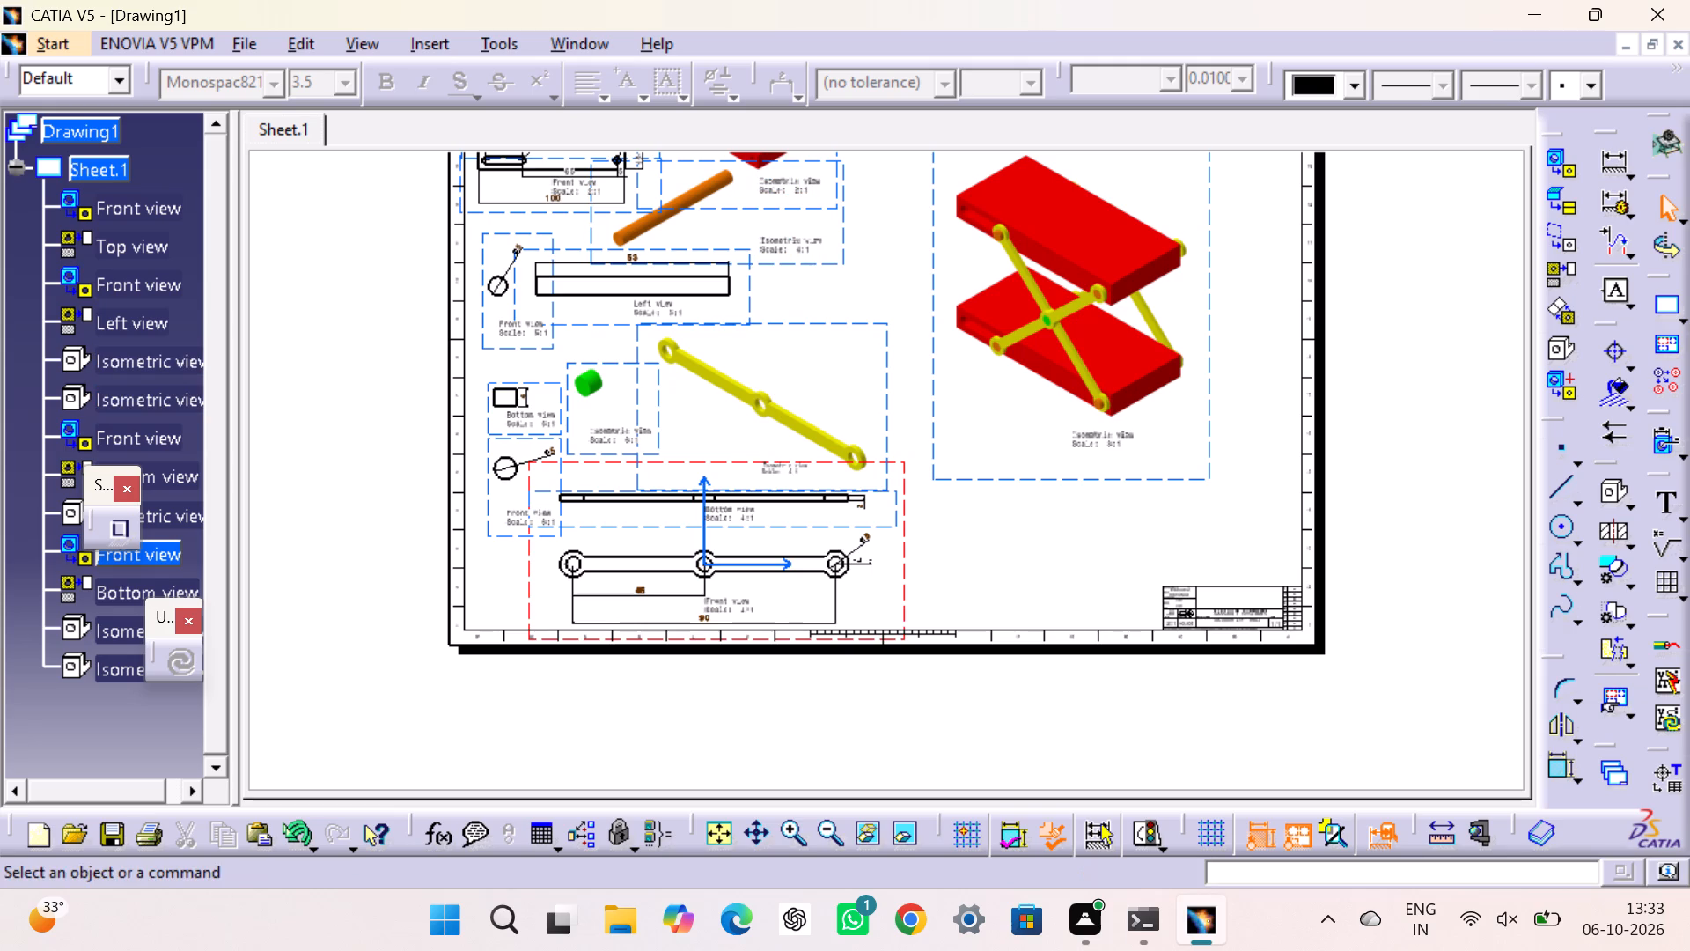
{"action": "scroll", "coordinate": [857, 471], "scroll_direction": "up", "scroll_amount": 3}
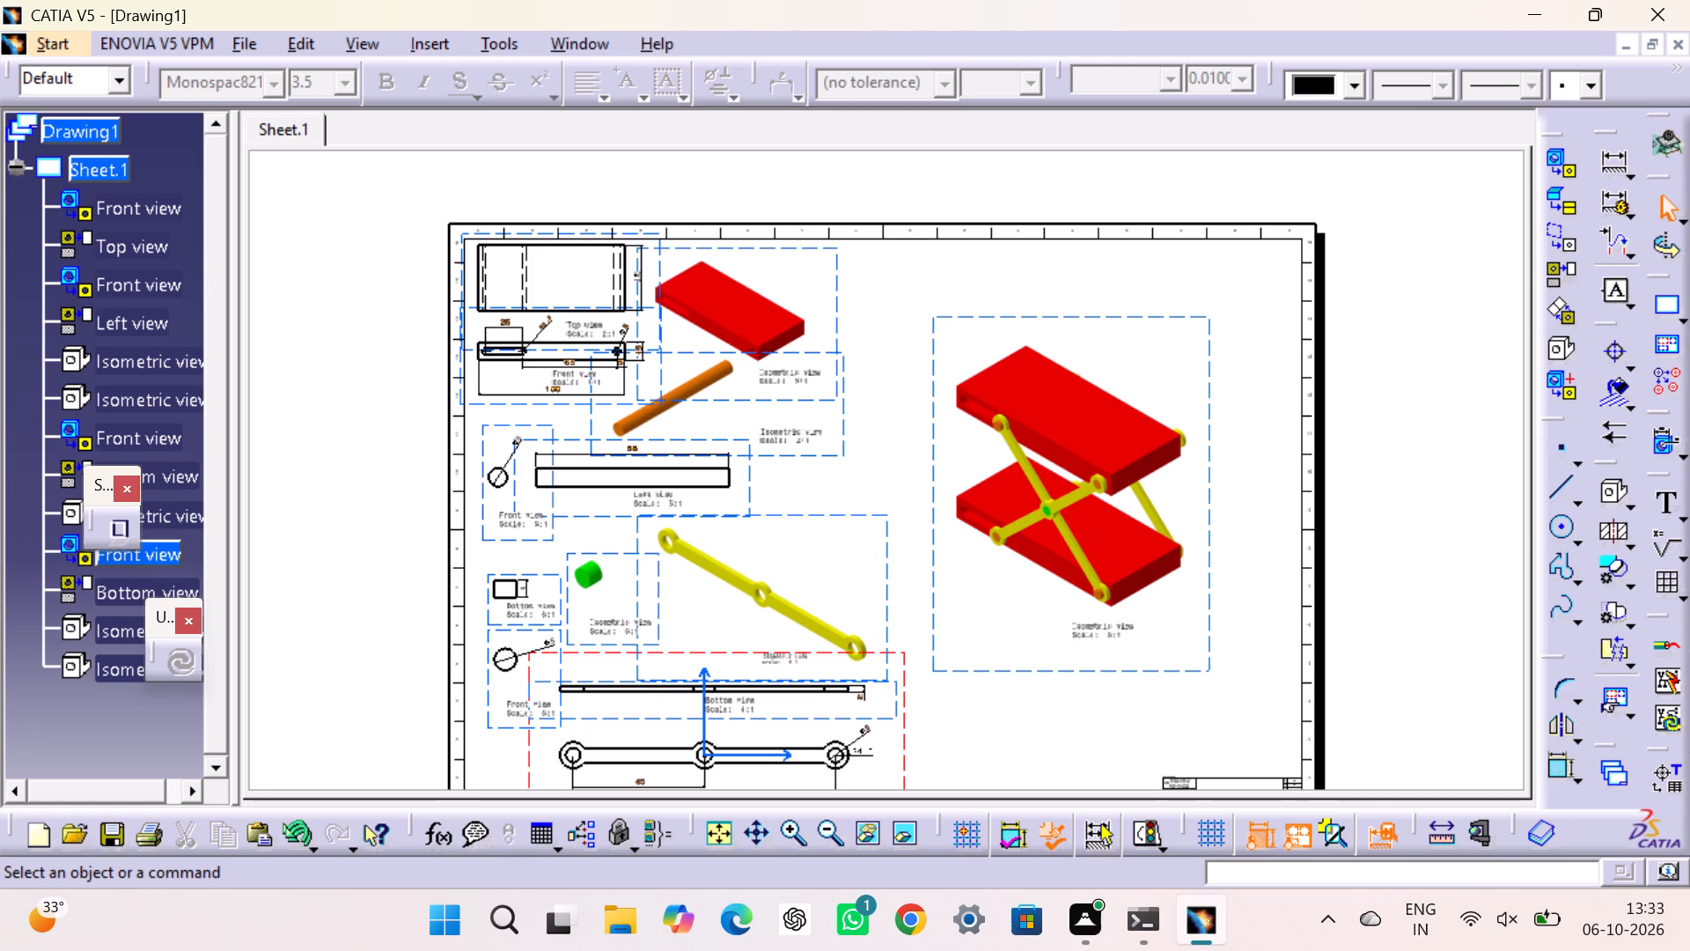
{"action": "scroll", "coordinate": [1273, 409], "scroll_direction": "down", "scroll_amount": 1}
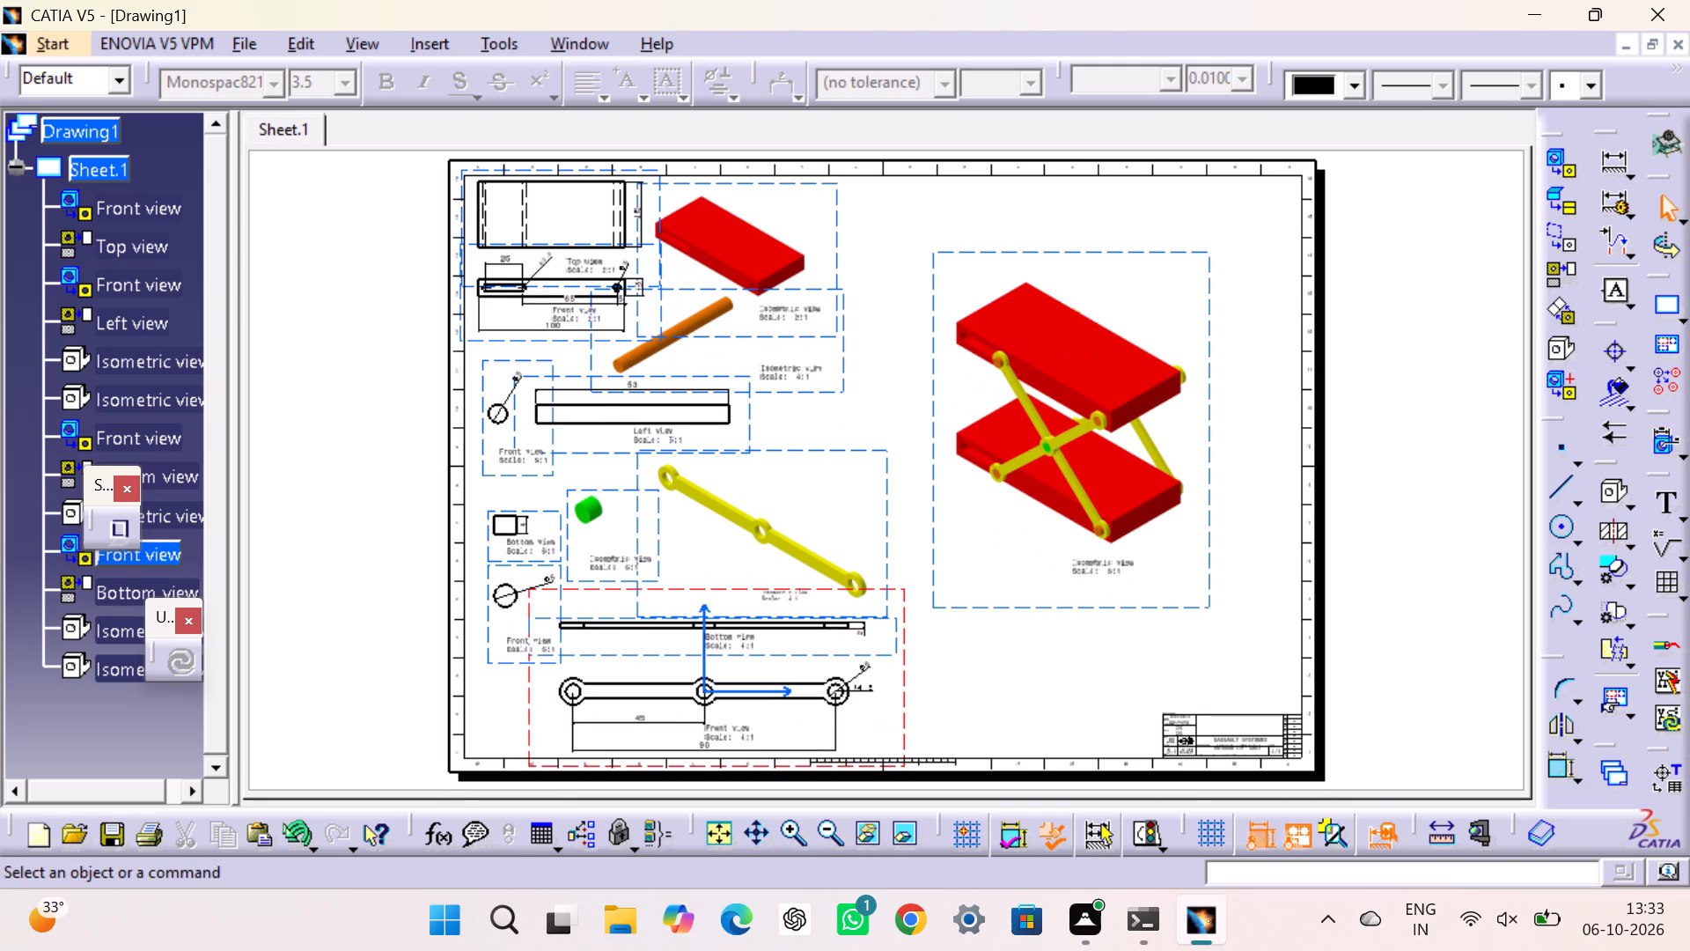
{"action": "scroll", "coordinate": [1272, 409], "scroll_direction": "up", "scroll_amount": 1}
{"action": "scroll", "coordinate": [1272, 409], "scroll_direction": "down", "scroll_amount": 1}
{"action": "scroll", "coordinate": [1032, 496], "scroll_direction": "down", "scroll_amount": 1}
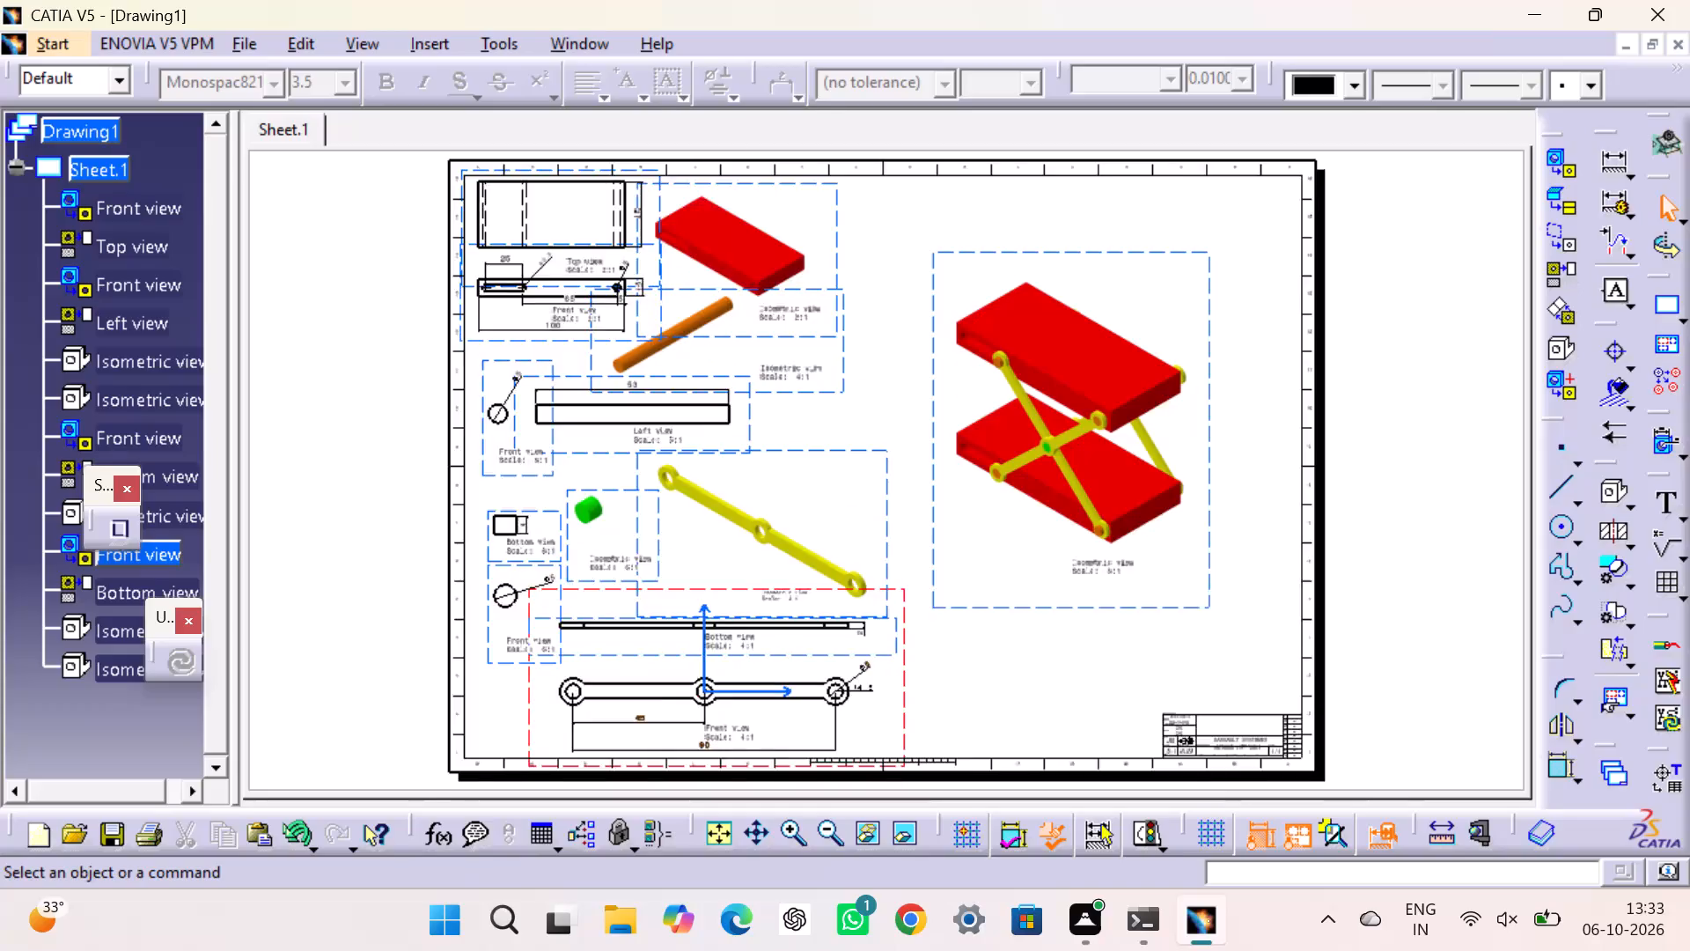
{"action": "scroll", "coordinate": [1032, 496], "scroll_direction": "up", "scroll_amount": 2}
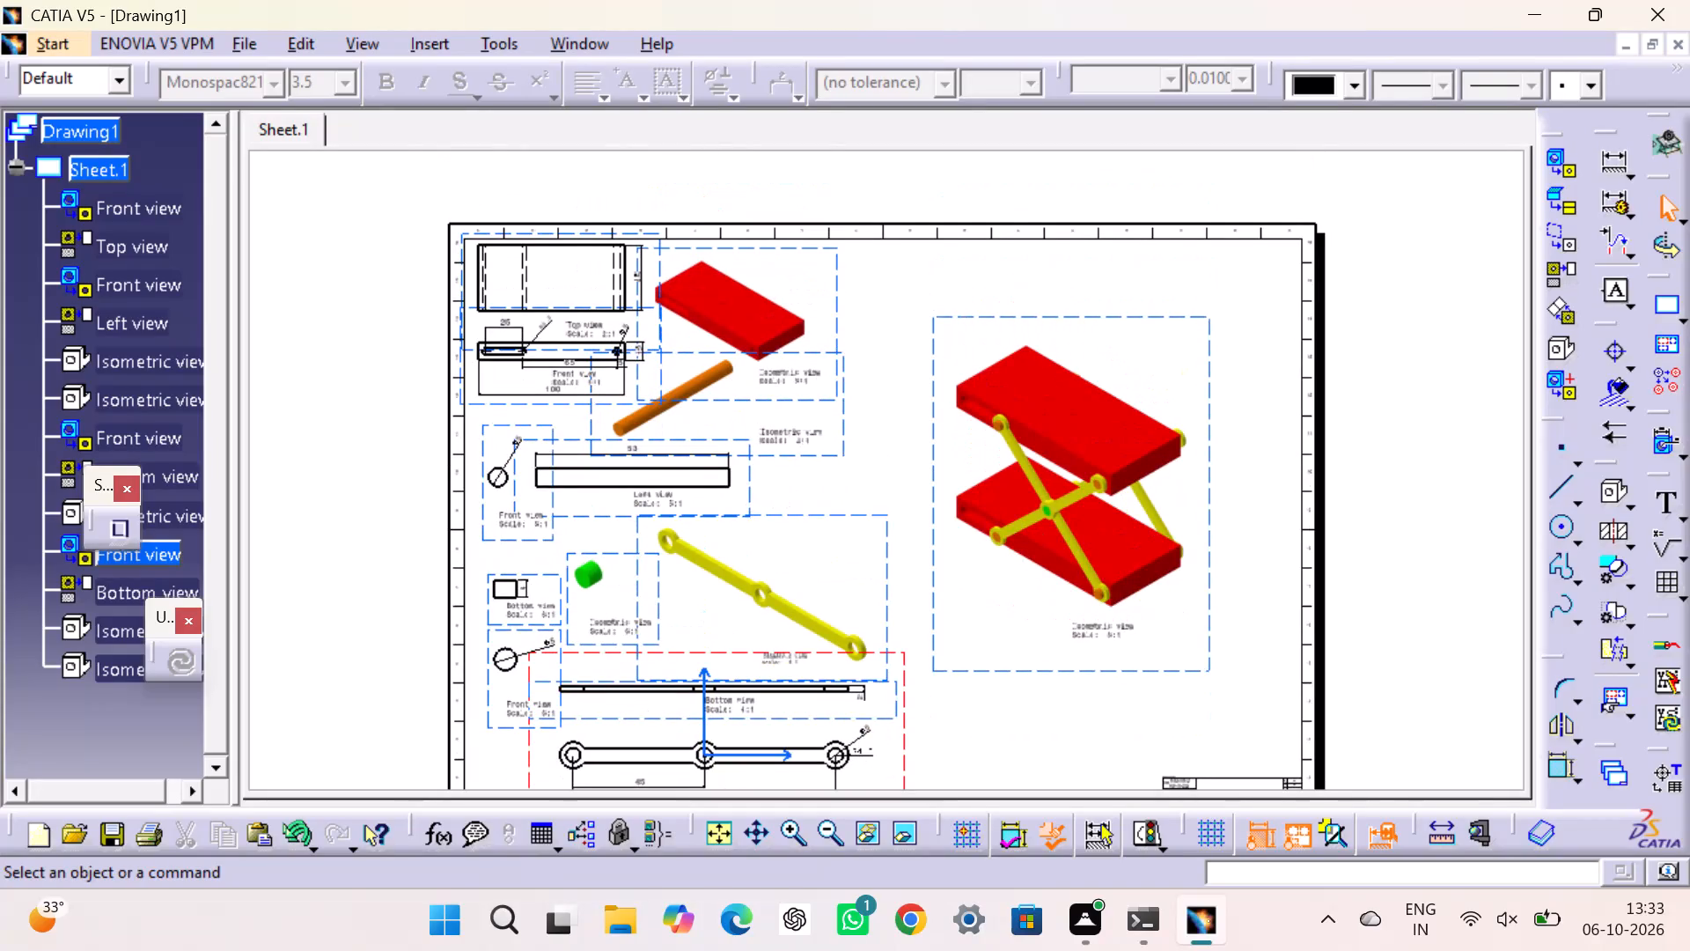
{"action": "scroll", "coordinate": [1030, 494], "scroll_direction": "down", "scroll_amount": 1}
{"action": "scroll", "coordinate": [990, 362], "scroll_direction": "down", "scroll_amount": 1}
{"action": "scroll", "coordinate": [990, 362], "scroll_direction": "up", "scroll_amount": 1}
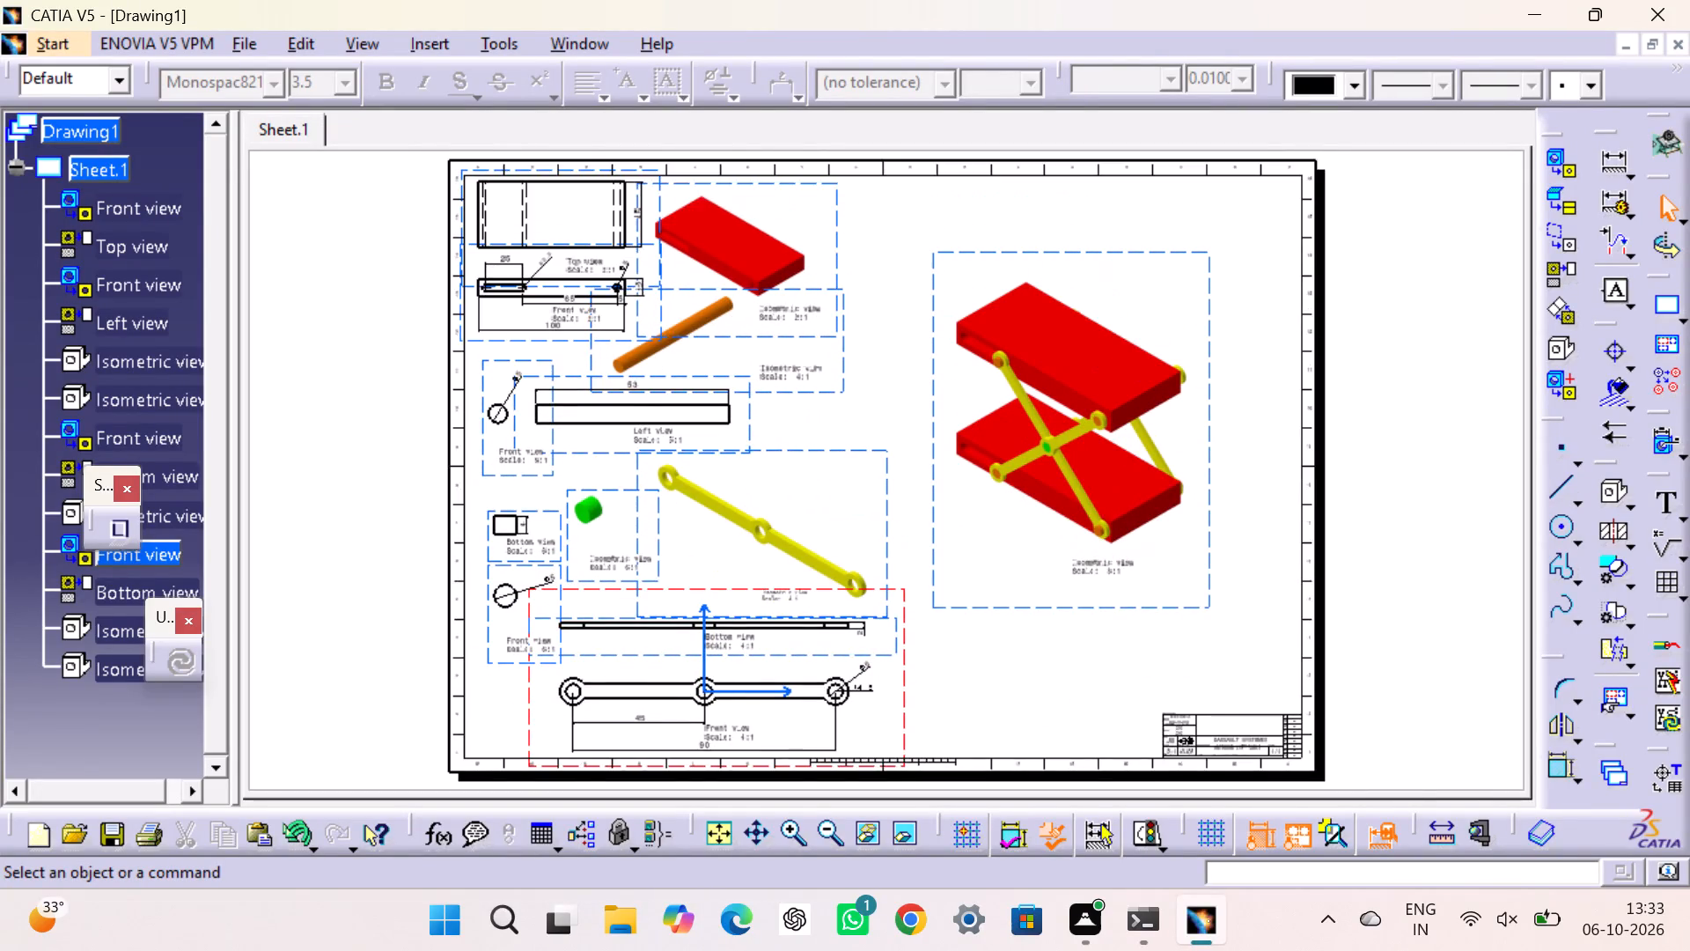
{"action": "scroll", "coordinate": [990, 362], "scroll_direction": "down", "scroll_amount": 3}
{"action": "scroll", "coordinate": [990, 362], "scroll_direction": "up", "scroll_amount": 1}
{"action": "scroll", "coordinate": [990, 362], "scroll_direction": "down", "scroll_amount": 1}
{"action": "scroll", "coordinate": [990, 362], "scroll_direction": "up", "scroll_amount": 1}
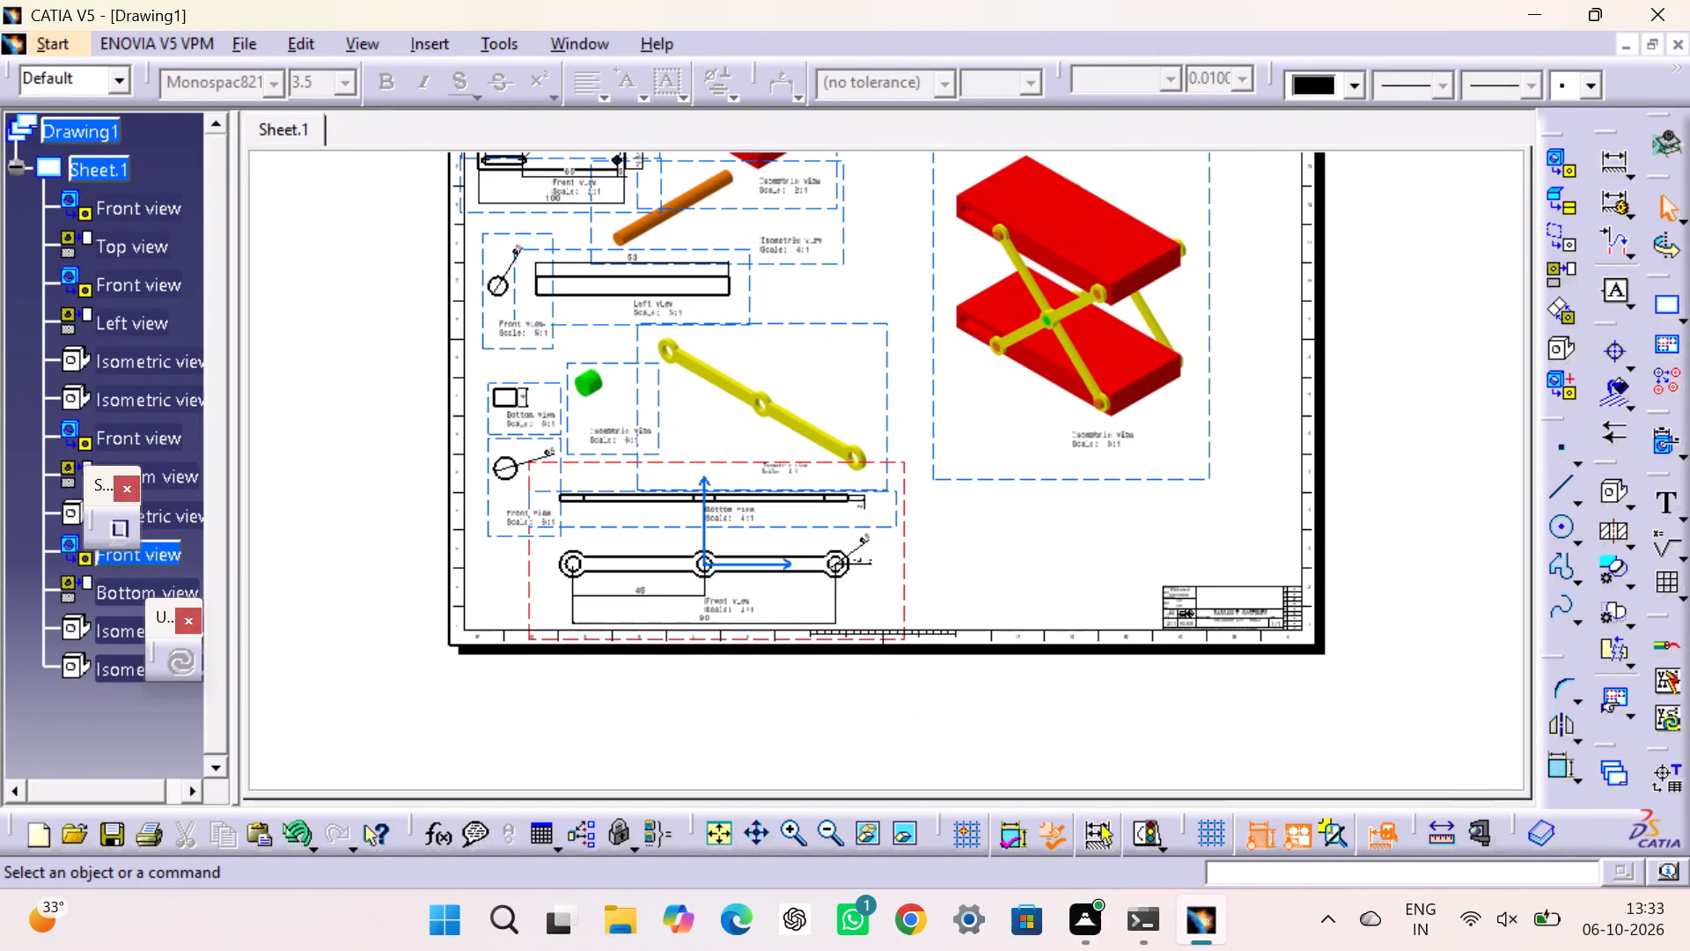